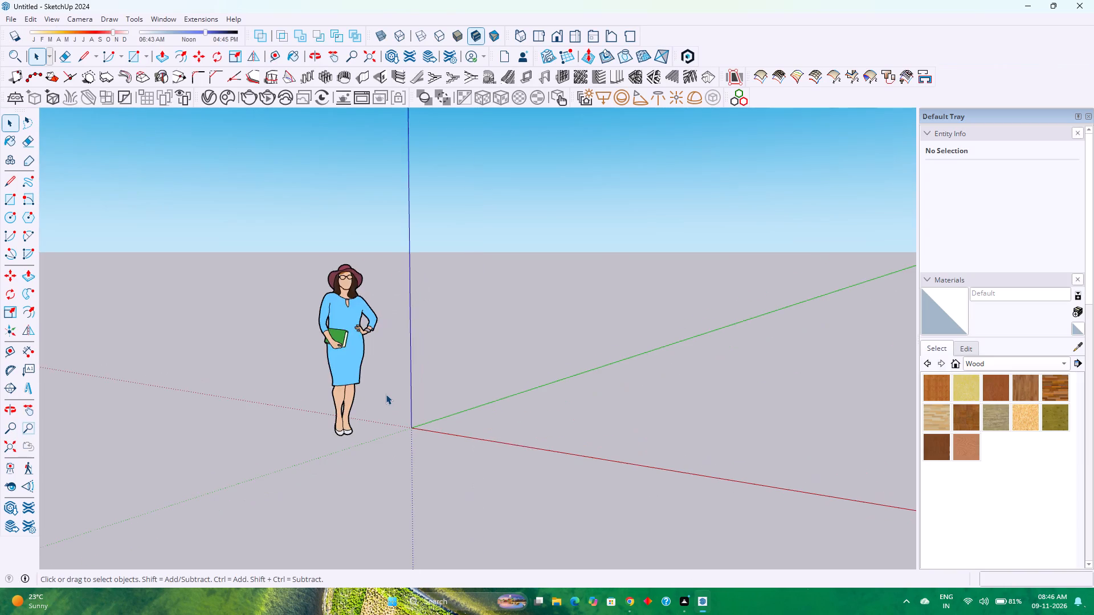
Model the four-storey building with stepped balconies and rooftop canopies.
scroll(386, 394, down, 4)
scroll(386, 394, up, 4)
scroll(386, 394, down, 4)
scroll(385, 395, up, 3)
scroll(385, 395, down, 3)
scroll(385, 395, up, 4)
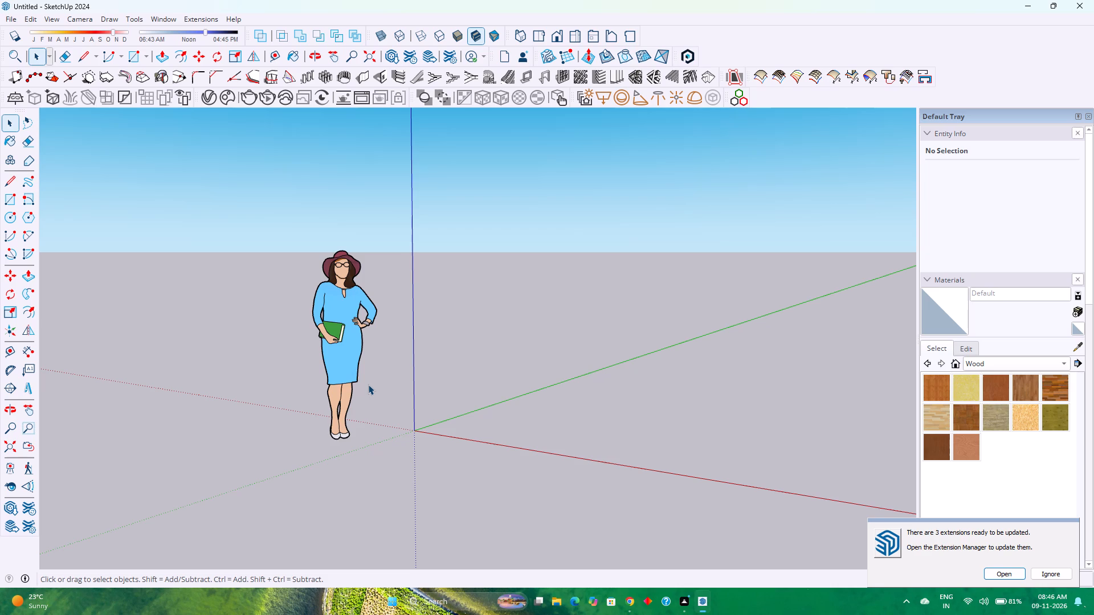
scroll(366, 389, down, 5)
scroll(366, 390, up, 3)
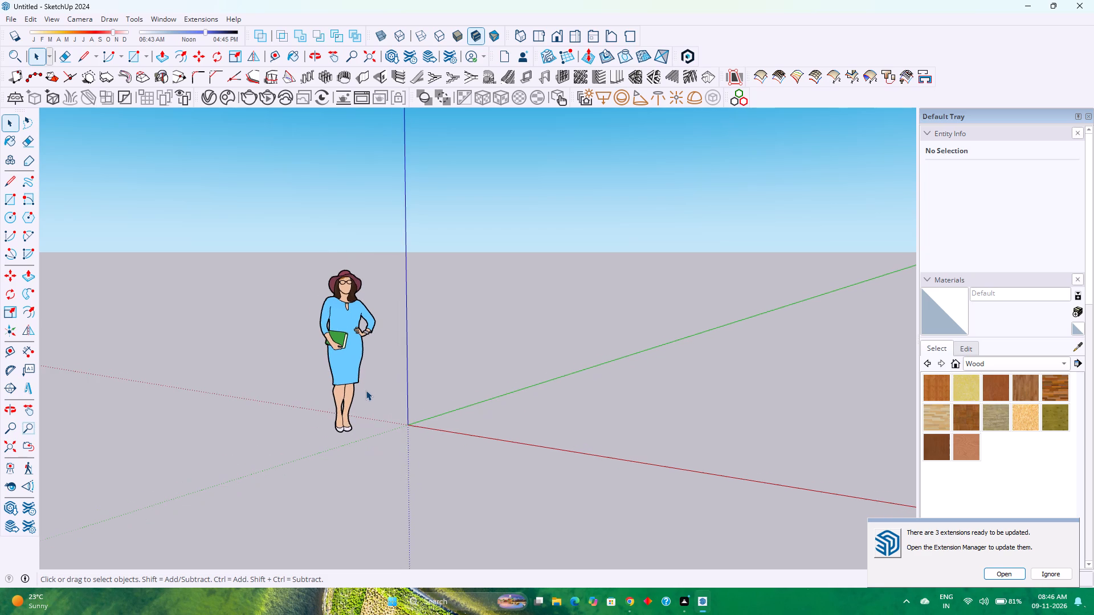
Dismiss the extension update notification without updating the extensions.
click(1044, 575)
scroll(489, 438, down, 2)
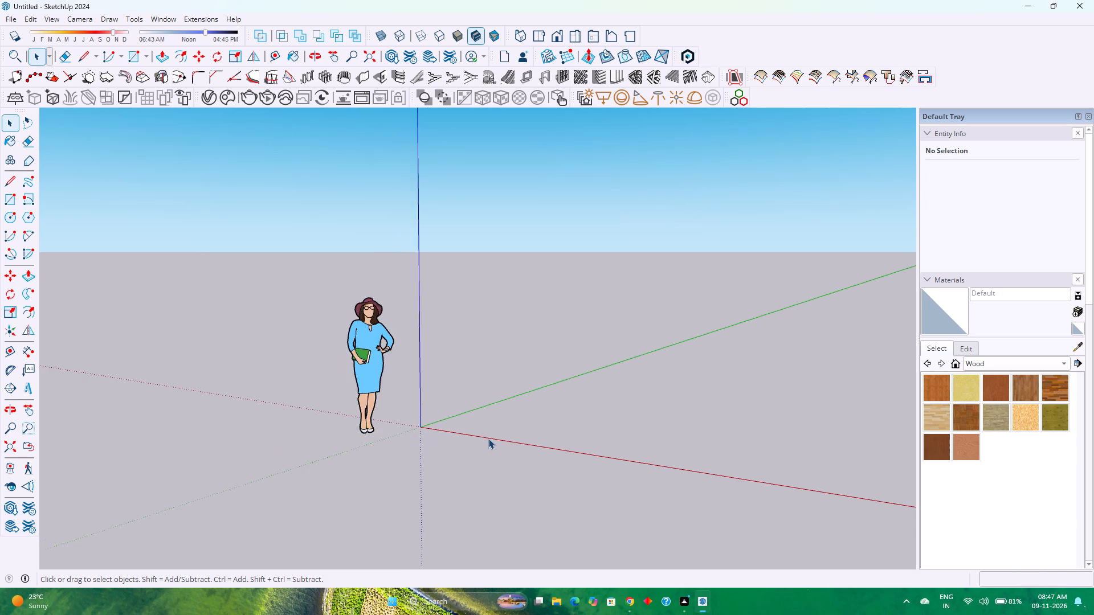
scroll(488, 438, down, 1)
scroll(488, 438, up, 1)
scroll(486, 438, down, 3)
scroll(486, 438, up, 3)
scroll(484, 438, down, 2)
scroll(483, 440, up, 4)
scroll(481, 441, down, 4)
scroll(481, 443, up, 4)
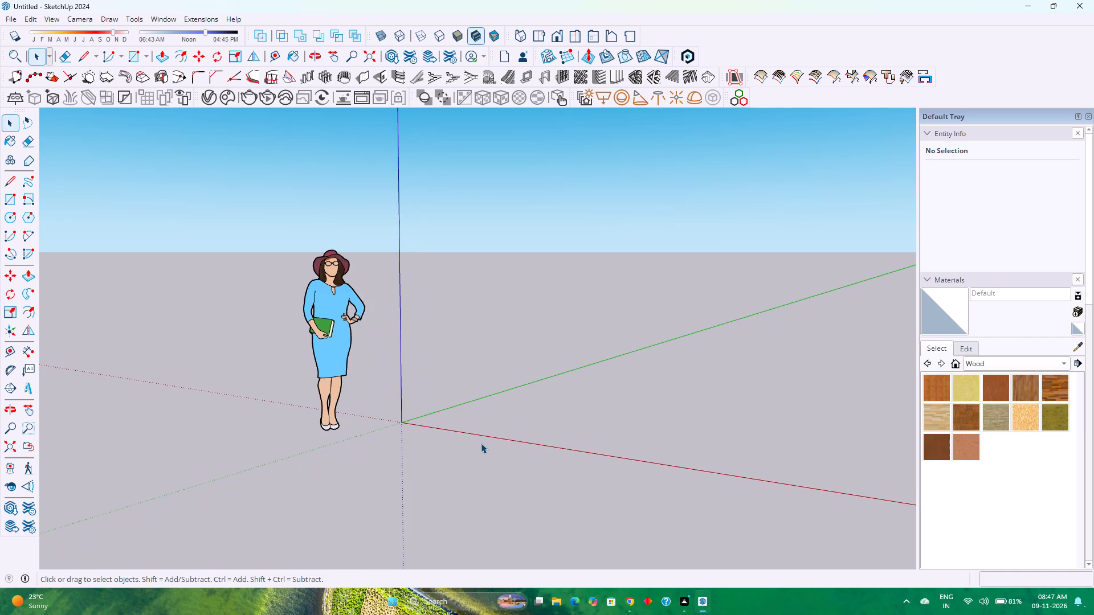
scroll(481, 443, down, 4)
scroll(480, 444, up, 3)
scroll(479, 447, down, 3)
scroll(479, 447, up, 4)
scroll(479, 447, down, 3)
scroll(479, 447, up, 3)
Delete the default standing woman scale figure beside the origin.
click(336, 328)
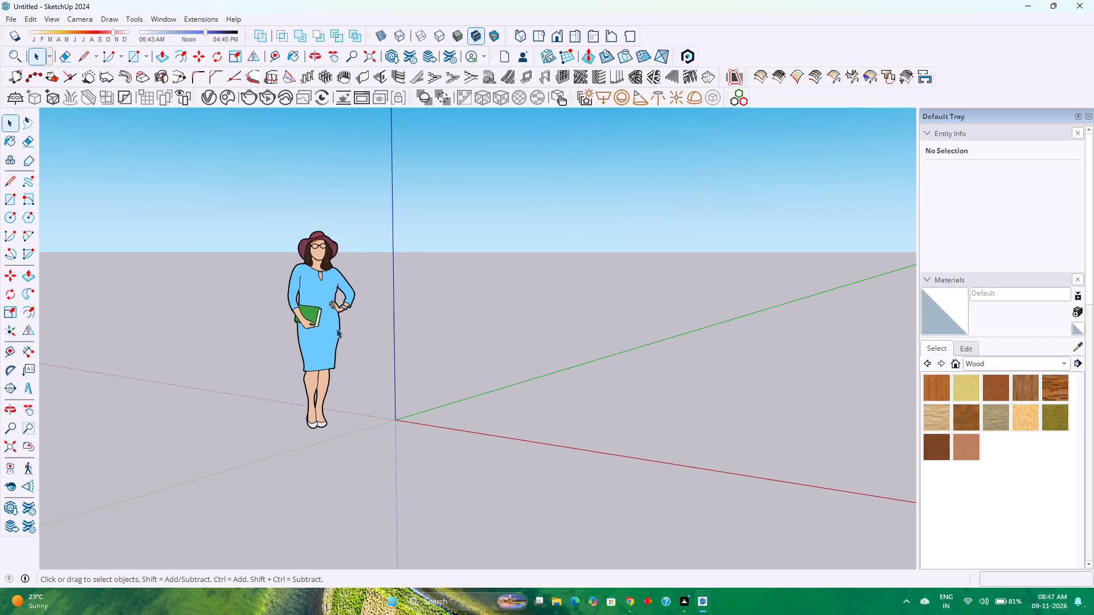
key(Delete)
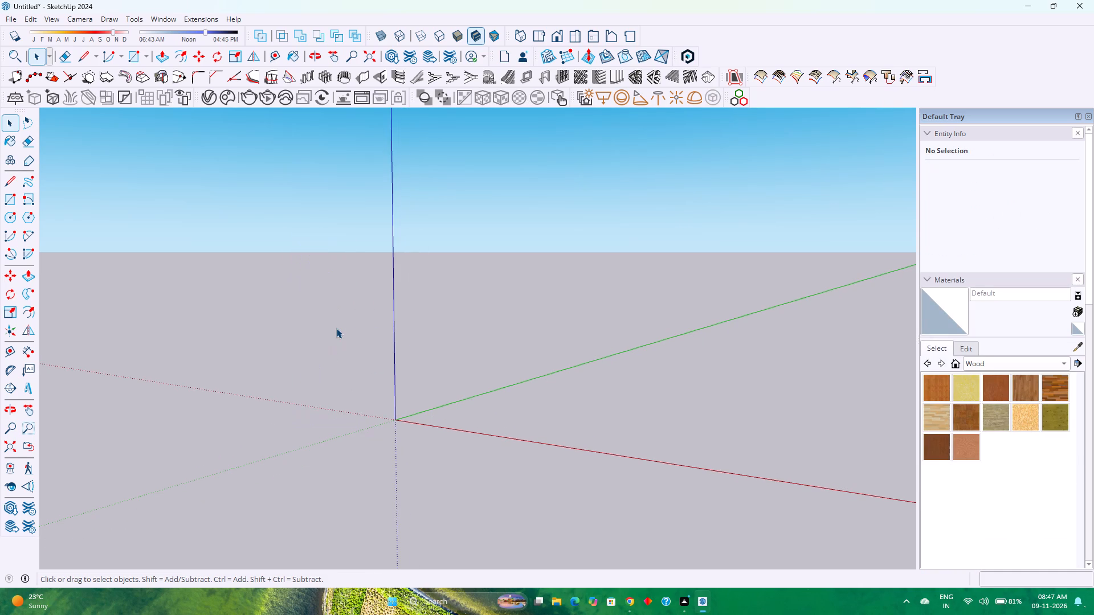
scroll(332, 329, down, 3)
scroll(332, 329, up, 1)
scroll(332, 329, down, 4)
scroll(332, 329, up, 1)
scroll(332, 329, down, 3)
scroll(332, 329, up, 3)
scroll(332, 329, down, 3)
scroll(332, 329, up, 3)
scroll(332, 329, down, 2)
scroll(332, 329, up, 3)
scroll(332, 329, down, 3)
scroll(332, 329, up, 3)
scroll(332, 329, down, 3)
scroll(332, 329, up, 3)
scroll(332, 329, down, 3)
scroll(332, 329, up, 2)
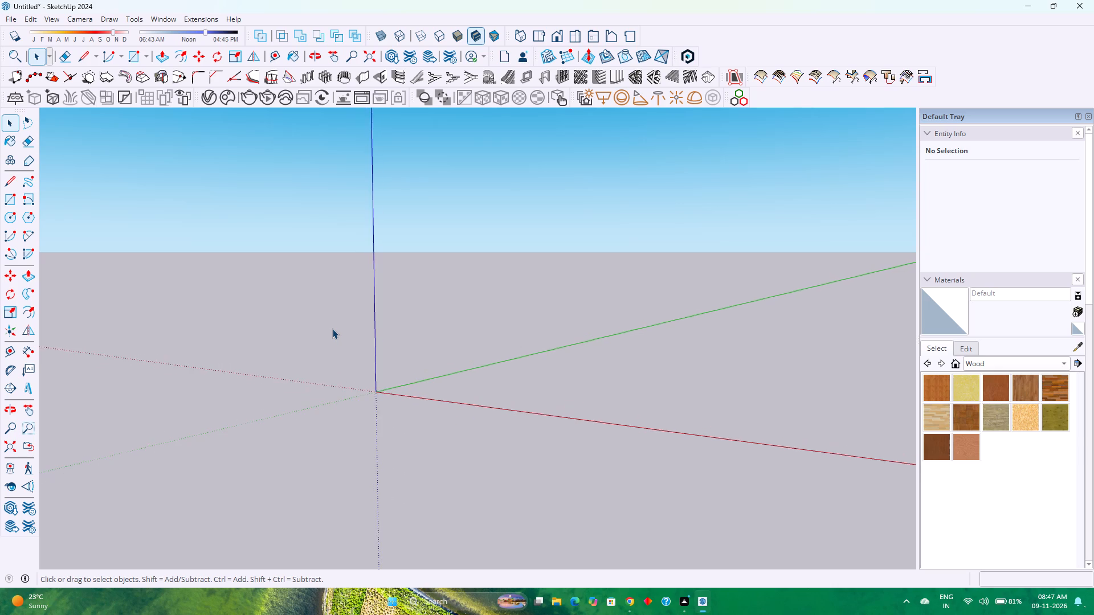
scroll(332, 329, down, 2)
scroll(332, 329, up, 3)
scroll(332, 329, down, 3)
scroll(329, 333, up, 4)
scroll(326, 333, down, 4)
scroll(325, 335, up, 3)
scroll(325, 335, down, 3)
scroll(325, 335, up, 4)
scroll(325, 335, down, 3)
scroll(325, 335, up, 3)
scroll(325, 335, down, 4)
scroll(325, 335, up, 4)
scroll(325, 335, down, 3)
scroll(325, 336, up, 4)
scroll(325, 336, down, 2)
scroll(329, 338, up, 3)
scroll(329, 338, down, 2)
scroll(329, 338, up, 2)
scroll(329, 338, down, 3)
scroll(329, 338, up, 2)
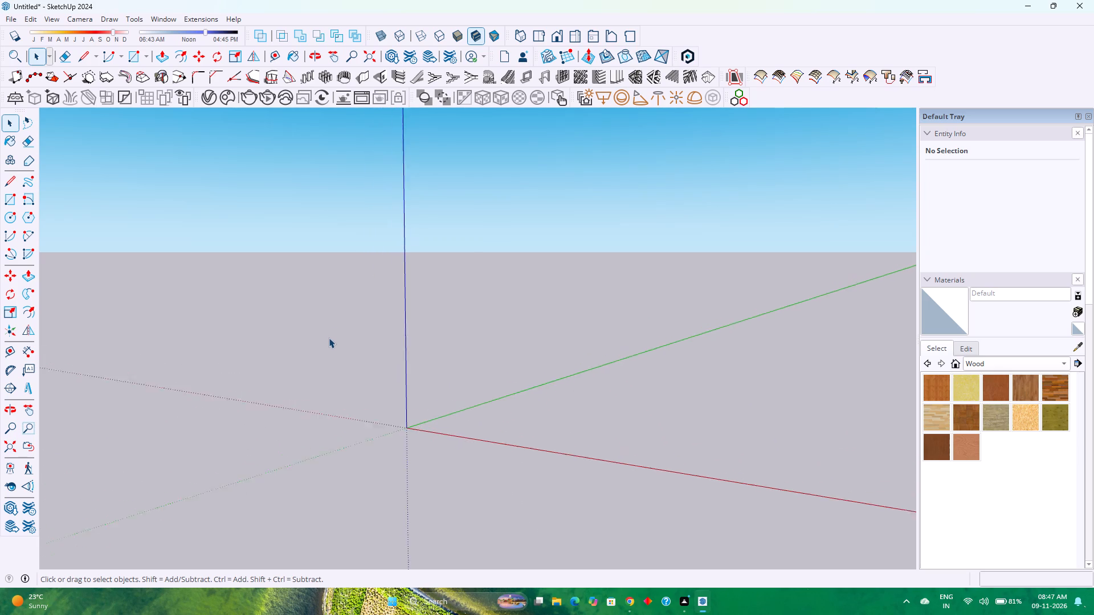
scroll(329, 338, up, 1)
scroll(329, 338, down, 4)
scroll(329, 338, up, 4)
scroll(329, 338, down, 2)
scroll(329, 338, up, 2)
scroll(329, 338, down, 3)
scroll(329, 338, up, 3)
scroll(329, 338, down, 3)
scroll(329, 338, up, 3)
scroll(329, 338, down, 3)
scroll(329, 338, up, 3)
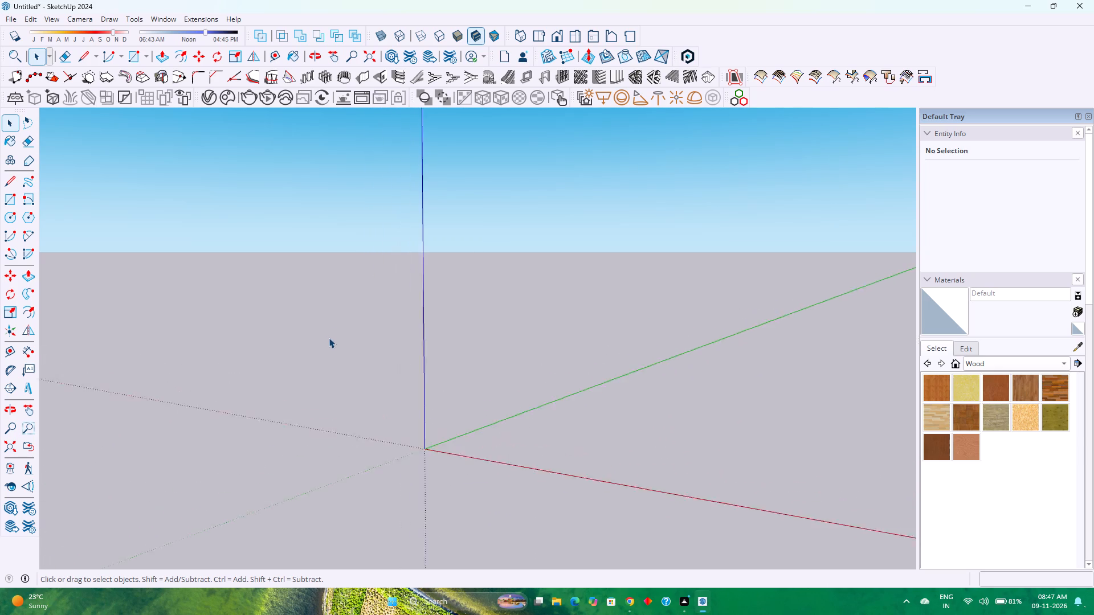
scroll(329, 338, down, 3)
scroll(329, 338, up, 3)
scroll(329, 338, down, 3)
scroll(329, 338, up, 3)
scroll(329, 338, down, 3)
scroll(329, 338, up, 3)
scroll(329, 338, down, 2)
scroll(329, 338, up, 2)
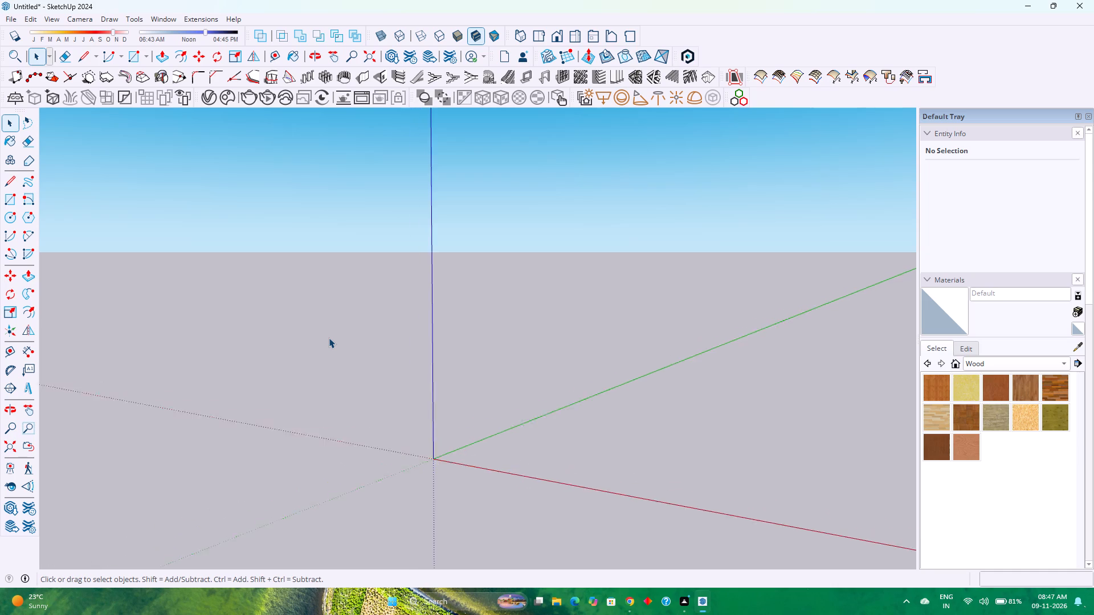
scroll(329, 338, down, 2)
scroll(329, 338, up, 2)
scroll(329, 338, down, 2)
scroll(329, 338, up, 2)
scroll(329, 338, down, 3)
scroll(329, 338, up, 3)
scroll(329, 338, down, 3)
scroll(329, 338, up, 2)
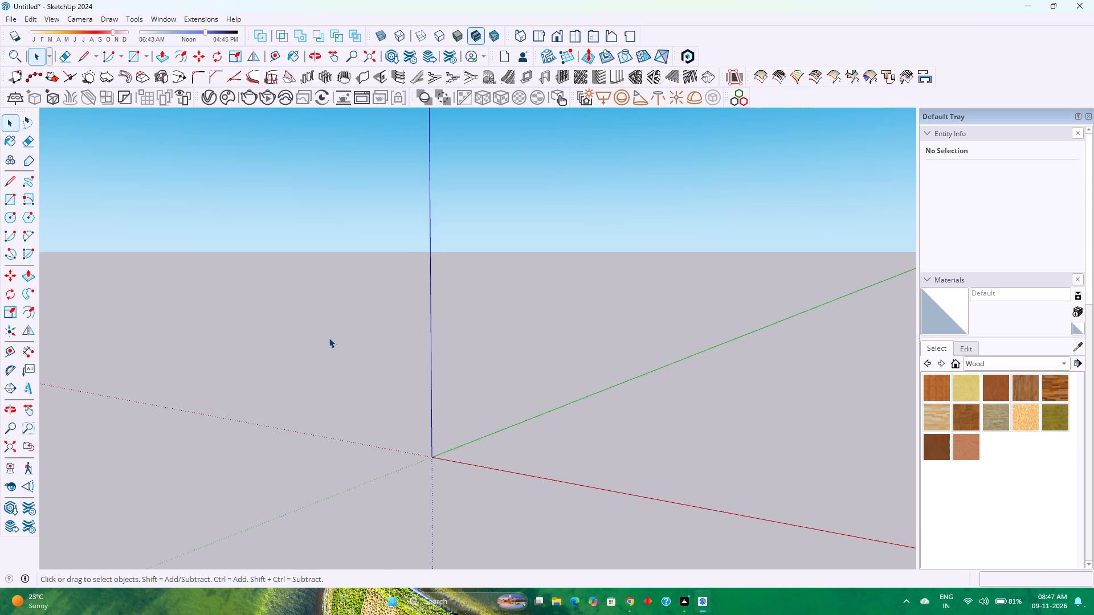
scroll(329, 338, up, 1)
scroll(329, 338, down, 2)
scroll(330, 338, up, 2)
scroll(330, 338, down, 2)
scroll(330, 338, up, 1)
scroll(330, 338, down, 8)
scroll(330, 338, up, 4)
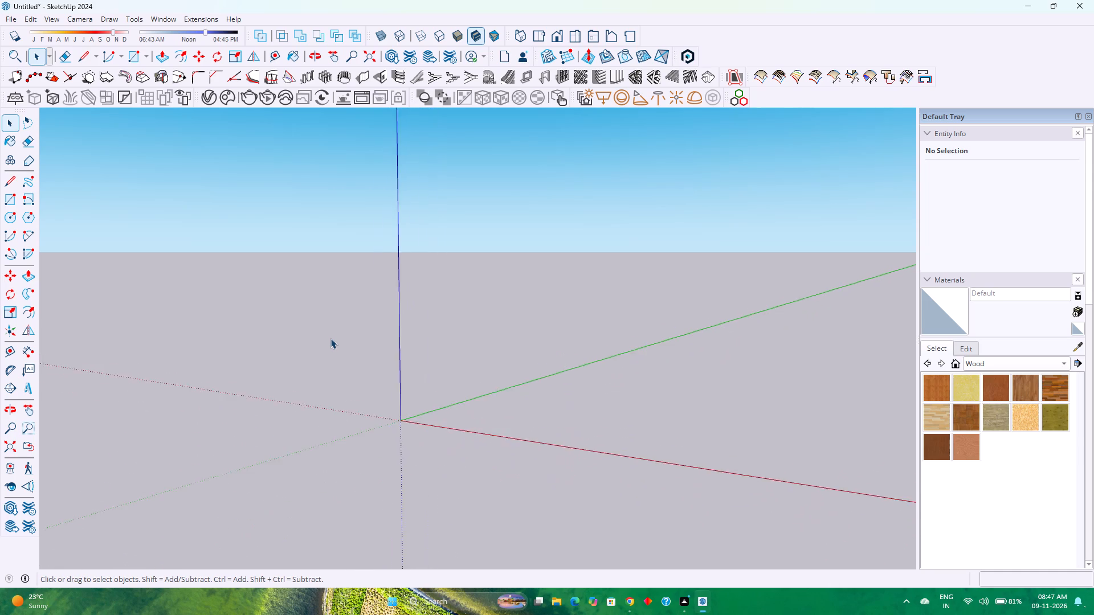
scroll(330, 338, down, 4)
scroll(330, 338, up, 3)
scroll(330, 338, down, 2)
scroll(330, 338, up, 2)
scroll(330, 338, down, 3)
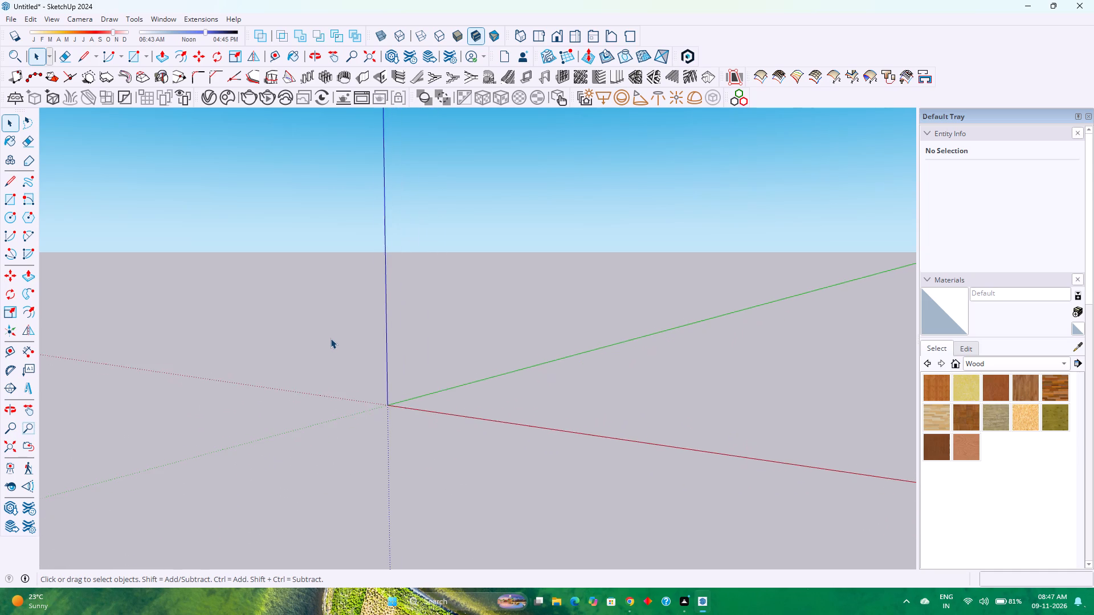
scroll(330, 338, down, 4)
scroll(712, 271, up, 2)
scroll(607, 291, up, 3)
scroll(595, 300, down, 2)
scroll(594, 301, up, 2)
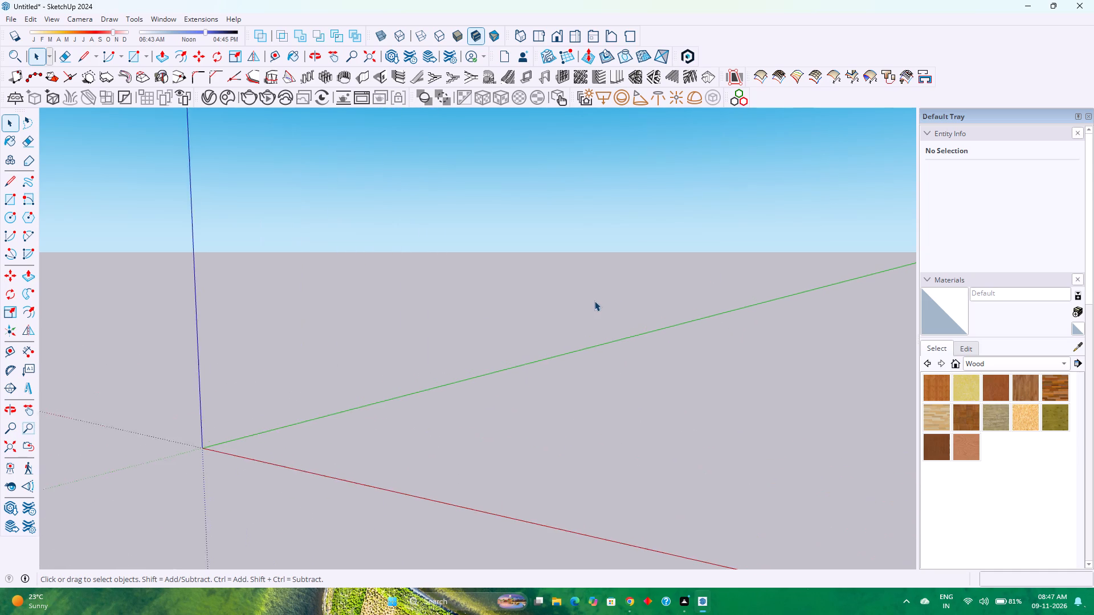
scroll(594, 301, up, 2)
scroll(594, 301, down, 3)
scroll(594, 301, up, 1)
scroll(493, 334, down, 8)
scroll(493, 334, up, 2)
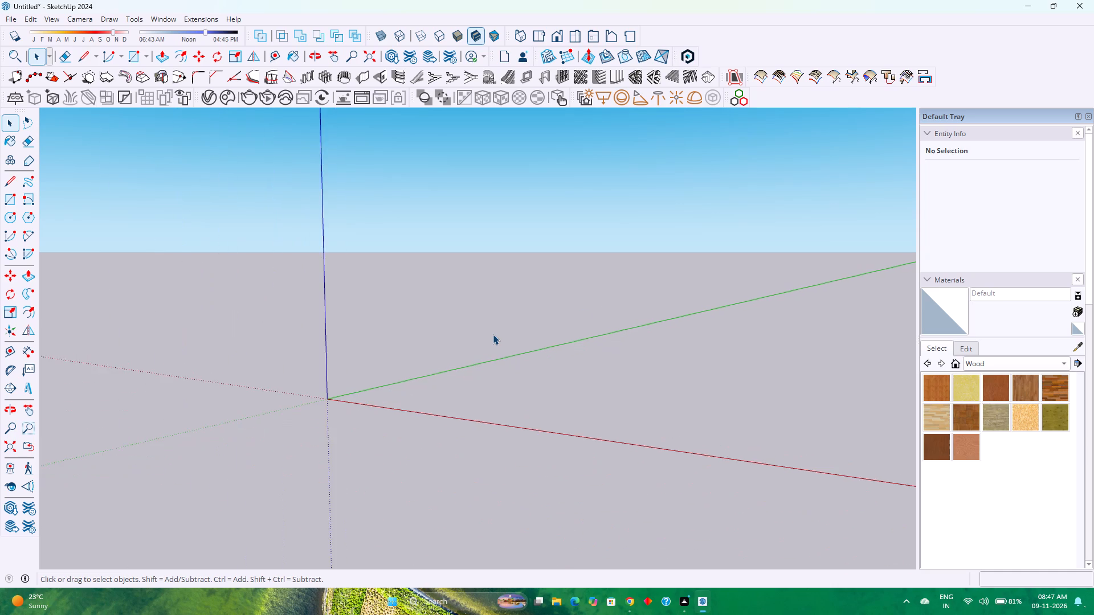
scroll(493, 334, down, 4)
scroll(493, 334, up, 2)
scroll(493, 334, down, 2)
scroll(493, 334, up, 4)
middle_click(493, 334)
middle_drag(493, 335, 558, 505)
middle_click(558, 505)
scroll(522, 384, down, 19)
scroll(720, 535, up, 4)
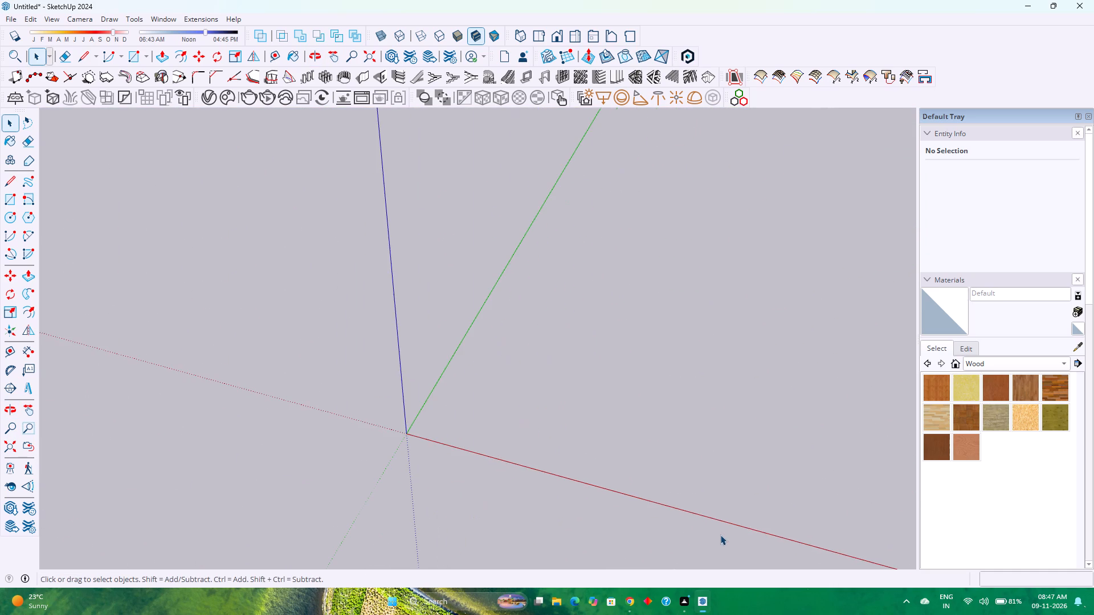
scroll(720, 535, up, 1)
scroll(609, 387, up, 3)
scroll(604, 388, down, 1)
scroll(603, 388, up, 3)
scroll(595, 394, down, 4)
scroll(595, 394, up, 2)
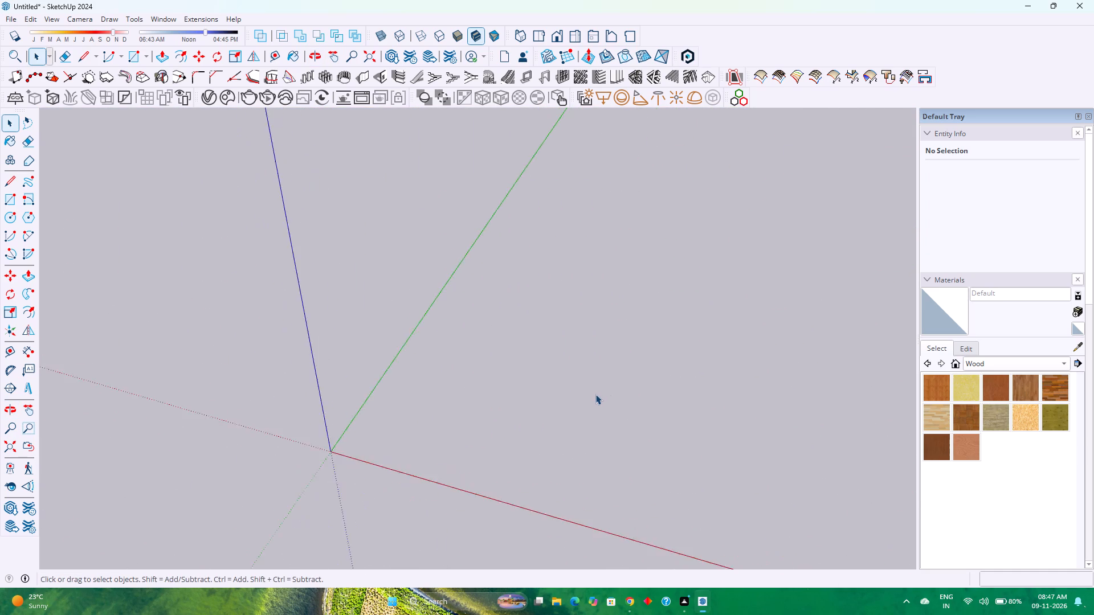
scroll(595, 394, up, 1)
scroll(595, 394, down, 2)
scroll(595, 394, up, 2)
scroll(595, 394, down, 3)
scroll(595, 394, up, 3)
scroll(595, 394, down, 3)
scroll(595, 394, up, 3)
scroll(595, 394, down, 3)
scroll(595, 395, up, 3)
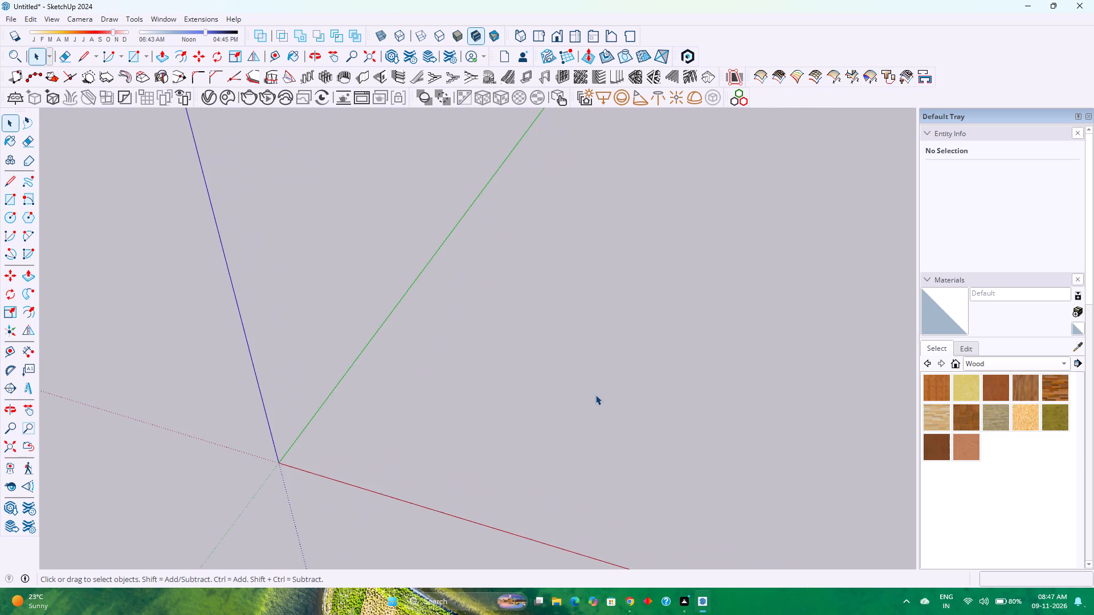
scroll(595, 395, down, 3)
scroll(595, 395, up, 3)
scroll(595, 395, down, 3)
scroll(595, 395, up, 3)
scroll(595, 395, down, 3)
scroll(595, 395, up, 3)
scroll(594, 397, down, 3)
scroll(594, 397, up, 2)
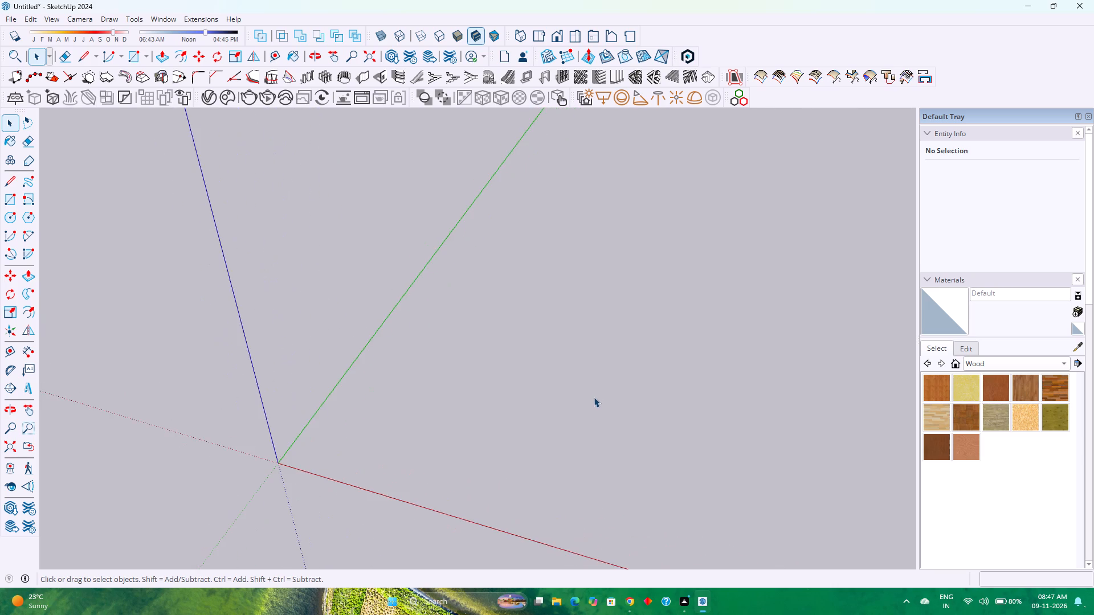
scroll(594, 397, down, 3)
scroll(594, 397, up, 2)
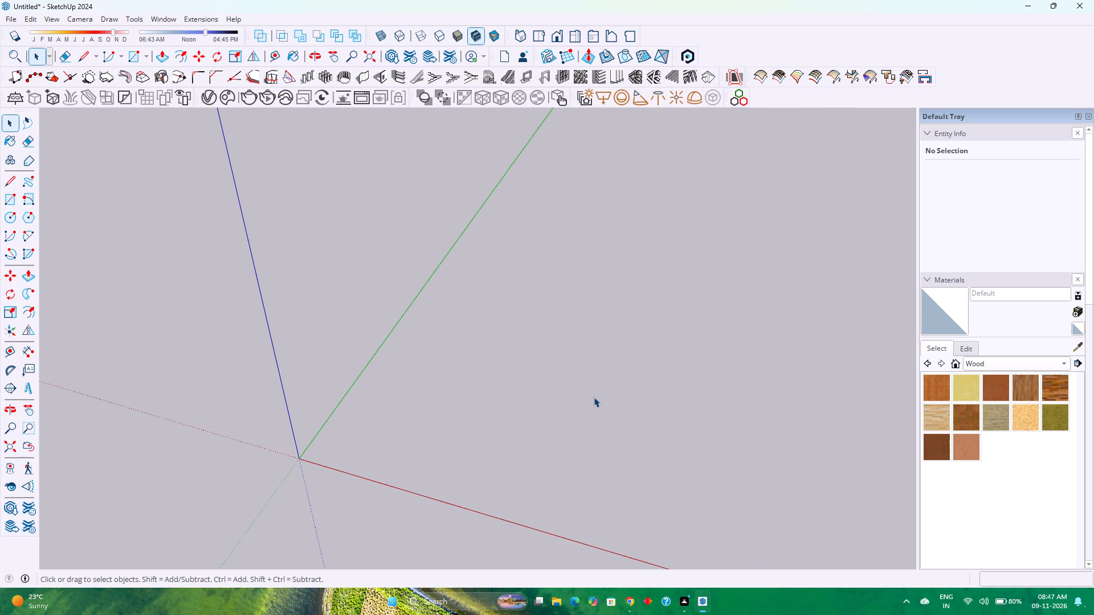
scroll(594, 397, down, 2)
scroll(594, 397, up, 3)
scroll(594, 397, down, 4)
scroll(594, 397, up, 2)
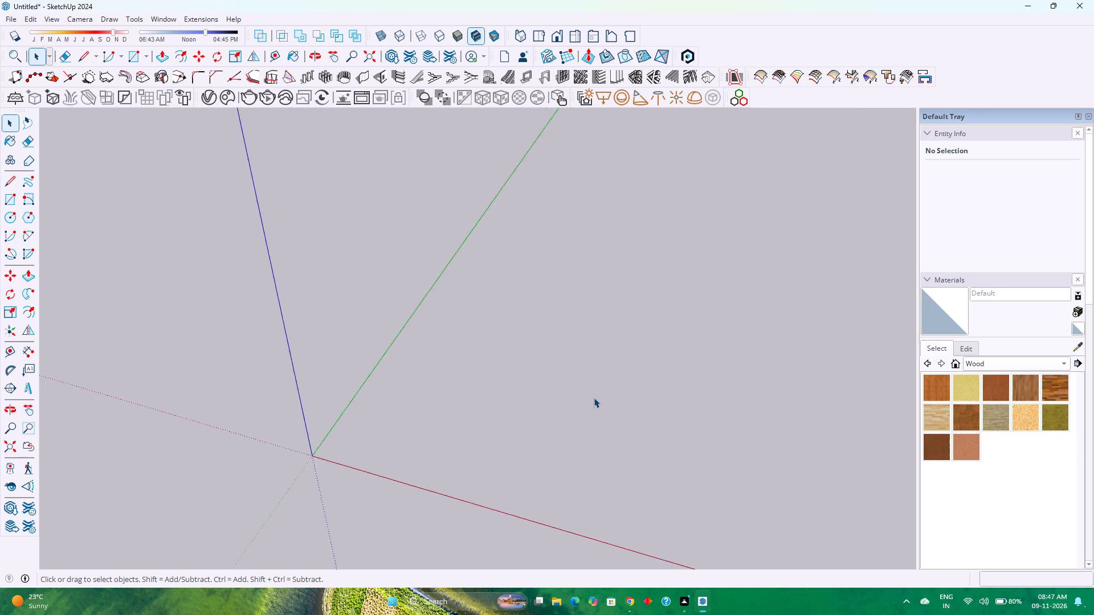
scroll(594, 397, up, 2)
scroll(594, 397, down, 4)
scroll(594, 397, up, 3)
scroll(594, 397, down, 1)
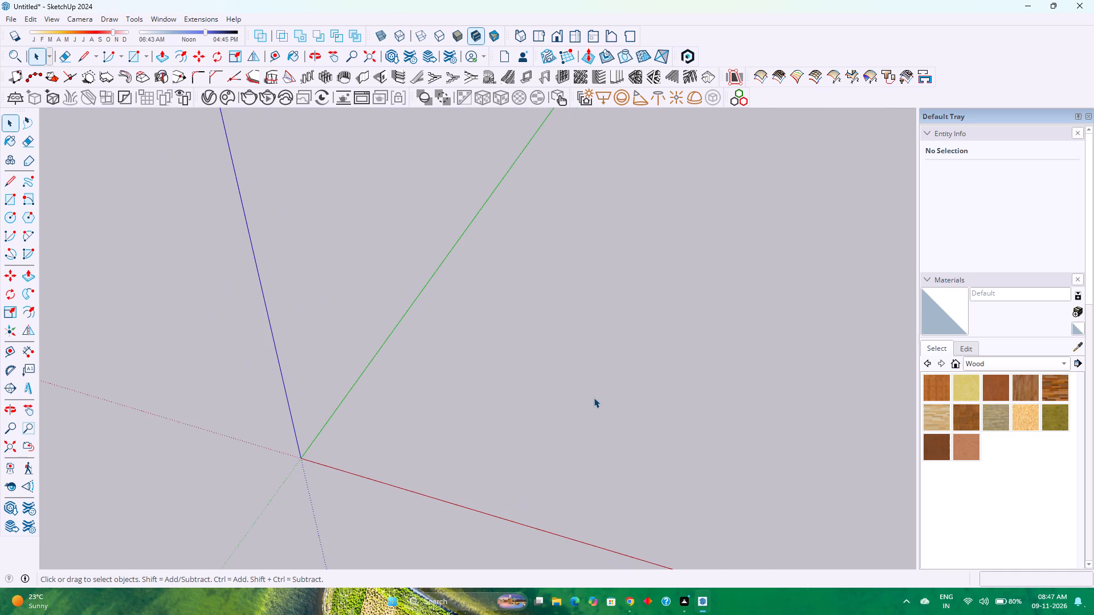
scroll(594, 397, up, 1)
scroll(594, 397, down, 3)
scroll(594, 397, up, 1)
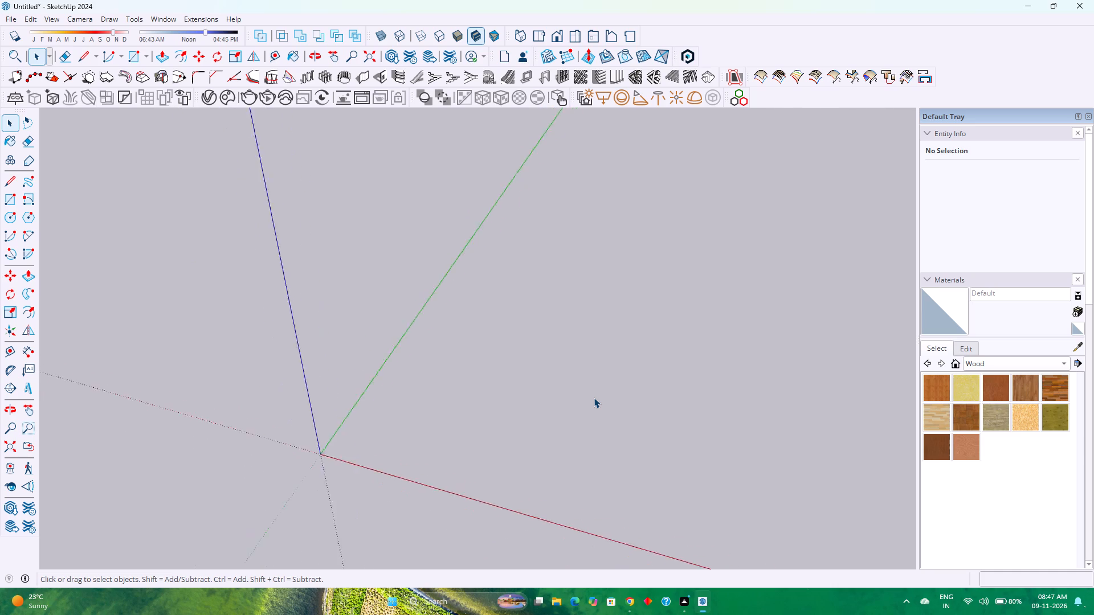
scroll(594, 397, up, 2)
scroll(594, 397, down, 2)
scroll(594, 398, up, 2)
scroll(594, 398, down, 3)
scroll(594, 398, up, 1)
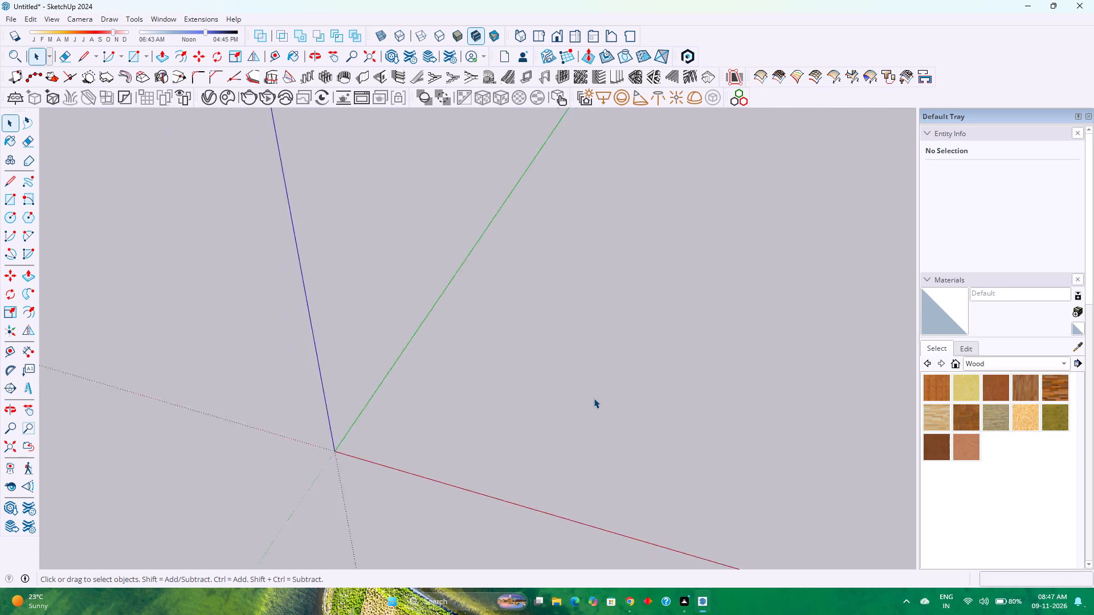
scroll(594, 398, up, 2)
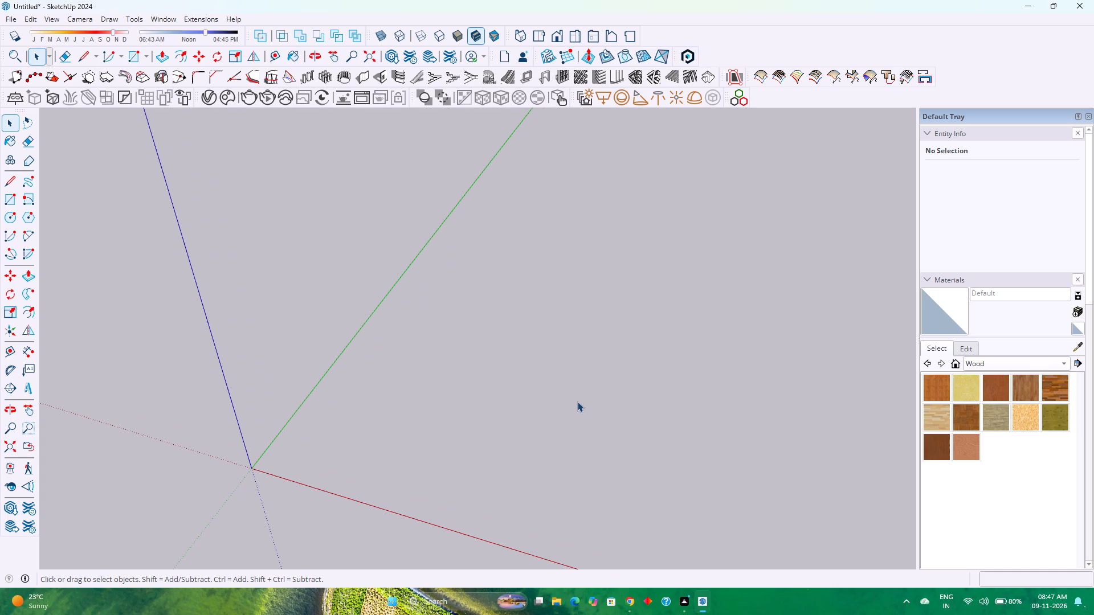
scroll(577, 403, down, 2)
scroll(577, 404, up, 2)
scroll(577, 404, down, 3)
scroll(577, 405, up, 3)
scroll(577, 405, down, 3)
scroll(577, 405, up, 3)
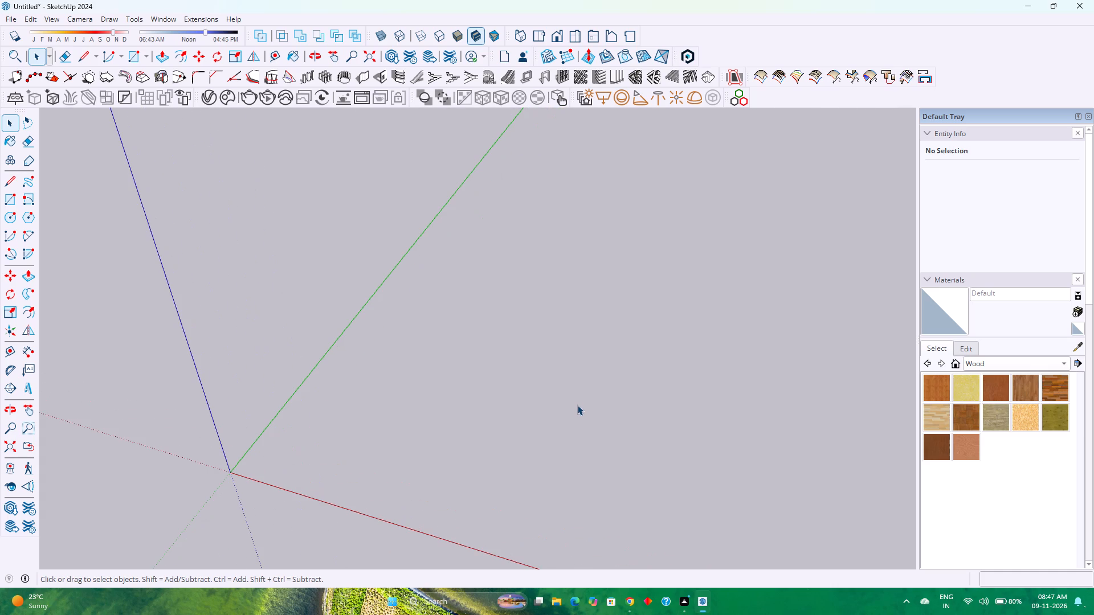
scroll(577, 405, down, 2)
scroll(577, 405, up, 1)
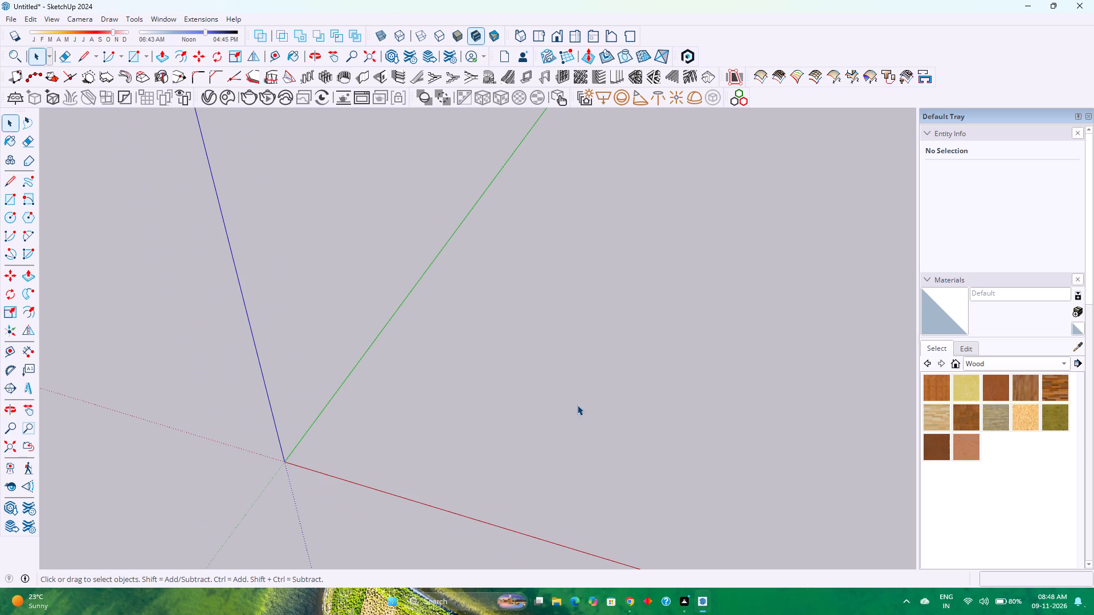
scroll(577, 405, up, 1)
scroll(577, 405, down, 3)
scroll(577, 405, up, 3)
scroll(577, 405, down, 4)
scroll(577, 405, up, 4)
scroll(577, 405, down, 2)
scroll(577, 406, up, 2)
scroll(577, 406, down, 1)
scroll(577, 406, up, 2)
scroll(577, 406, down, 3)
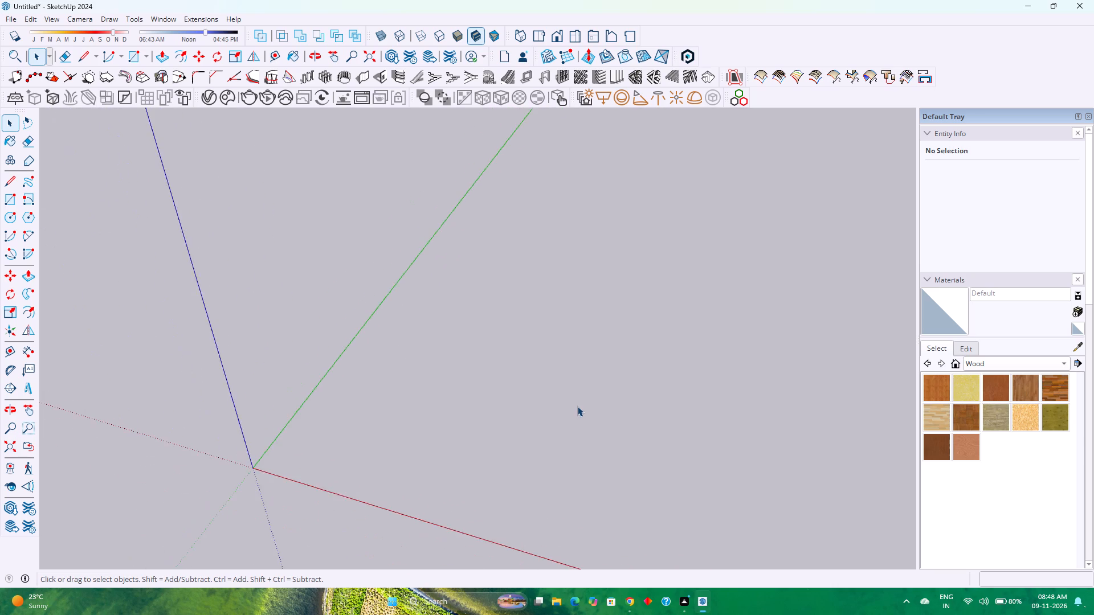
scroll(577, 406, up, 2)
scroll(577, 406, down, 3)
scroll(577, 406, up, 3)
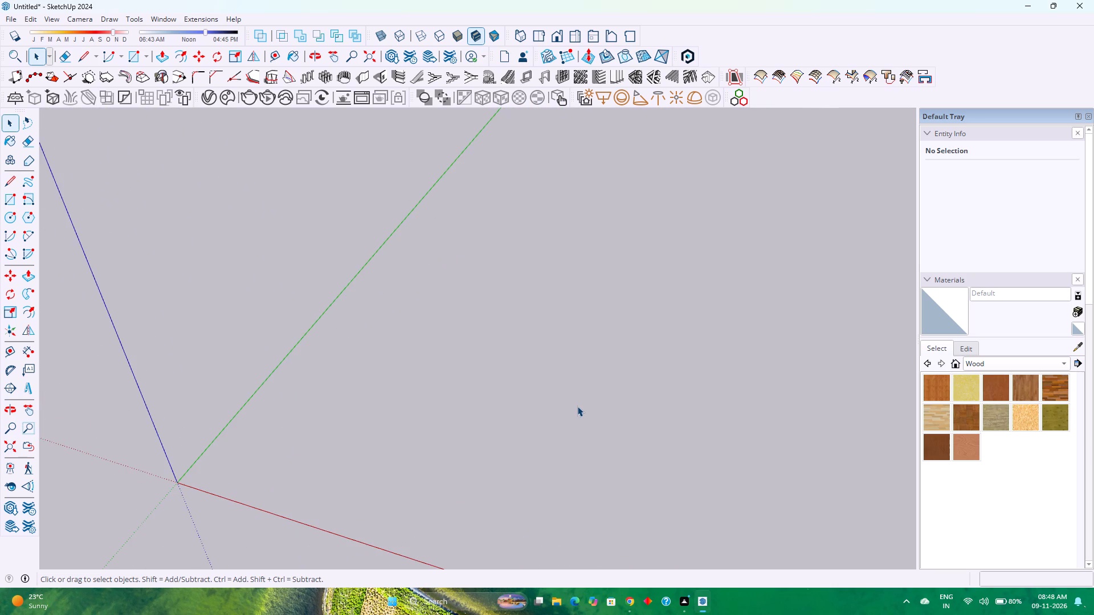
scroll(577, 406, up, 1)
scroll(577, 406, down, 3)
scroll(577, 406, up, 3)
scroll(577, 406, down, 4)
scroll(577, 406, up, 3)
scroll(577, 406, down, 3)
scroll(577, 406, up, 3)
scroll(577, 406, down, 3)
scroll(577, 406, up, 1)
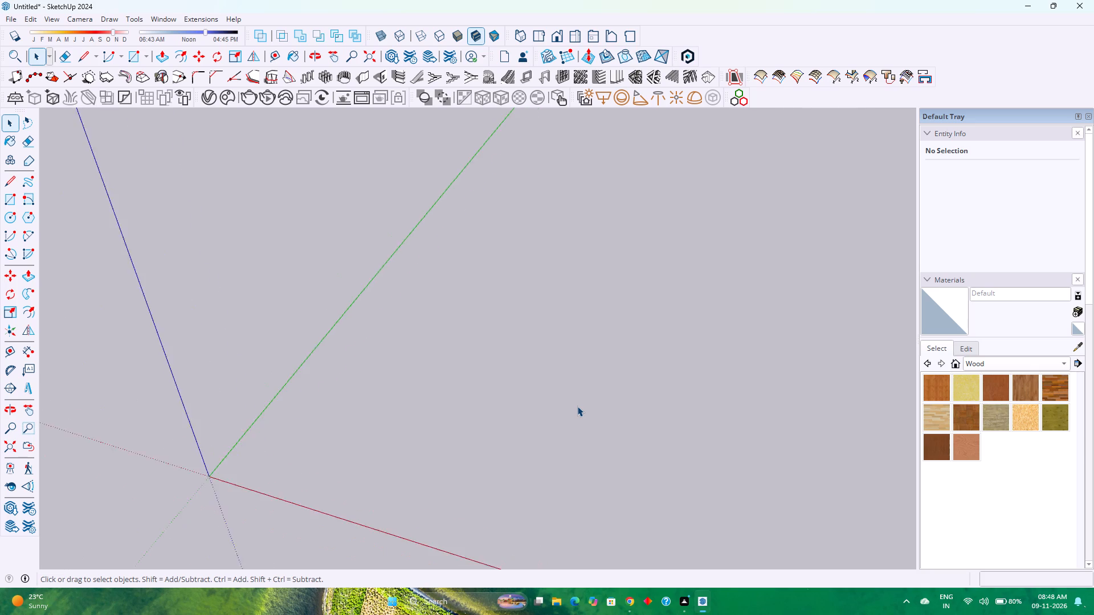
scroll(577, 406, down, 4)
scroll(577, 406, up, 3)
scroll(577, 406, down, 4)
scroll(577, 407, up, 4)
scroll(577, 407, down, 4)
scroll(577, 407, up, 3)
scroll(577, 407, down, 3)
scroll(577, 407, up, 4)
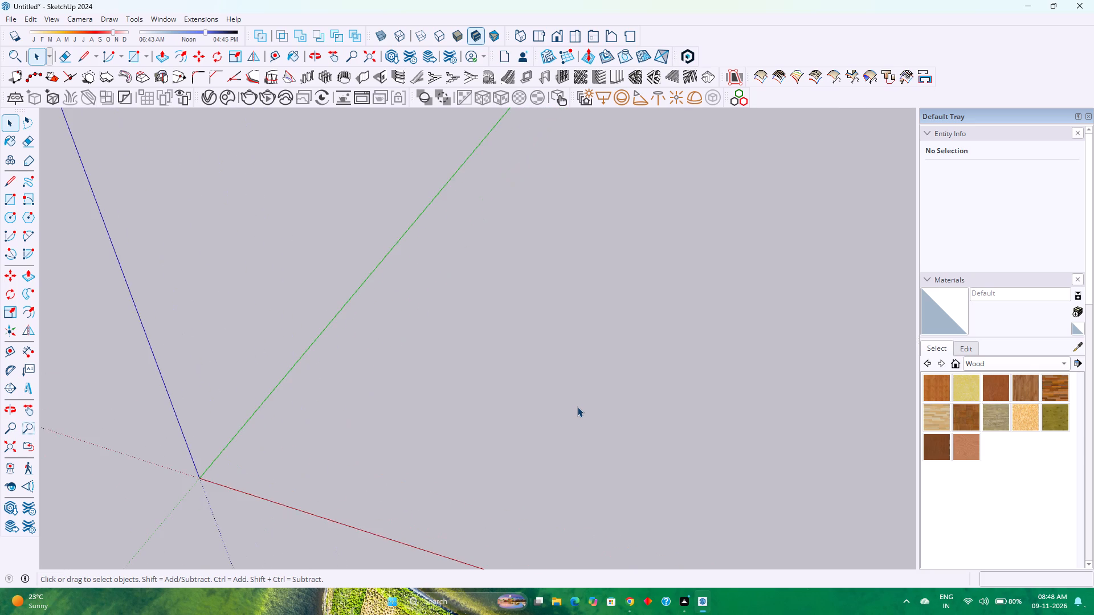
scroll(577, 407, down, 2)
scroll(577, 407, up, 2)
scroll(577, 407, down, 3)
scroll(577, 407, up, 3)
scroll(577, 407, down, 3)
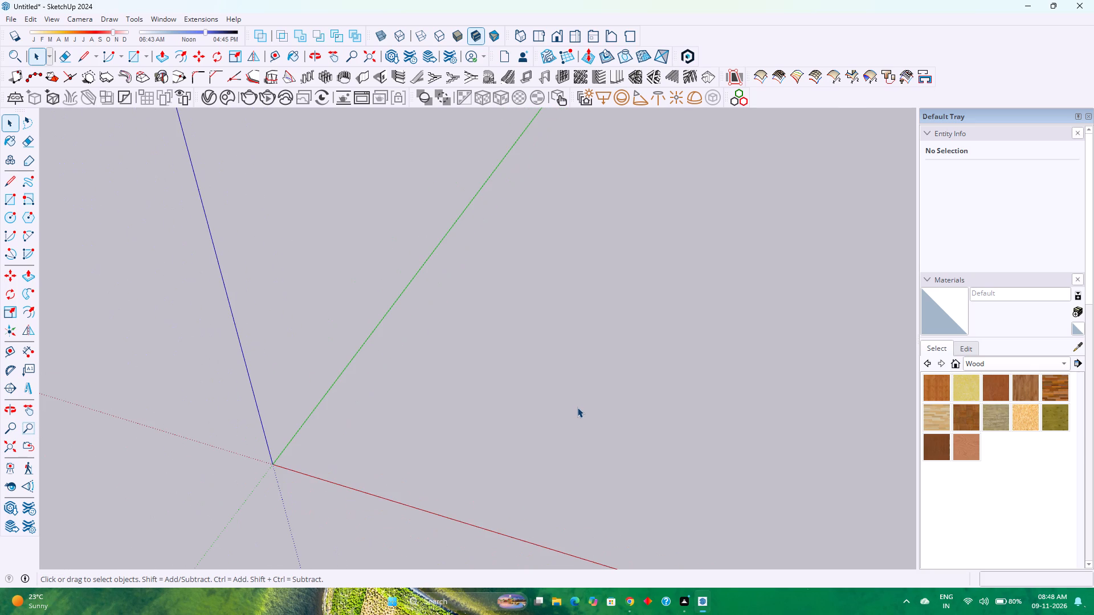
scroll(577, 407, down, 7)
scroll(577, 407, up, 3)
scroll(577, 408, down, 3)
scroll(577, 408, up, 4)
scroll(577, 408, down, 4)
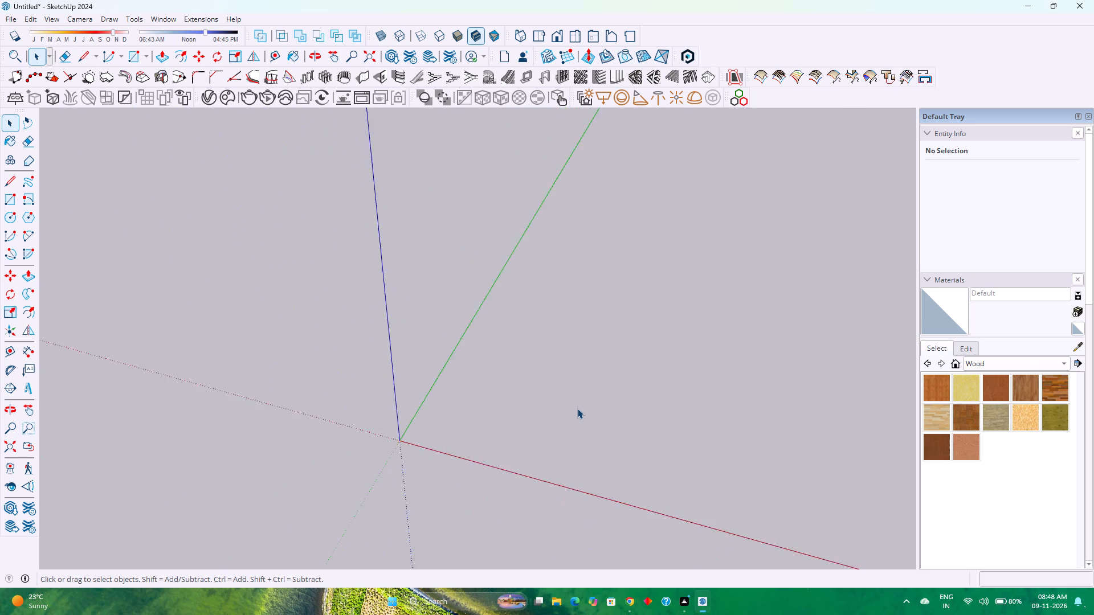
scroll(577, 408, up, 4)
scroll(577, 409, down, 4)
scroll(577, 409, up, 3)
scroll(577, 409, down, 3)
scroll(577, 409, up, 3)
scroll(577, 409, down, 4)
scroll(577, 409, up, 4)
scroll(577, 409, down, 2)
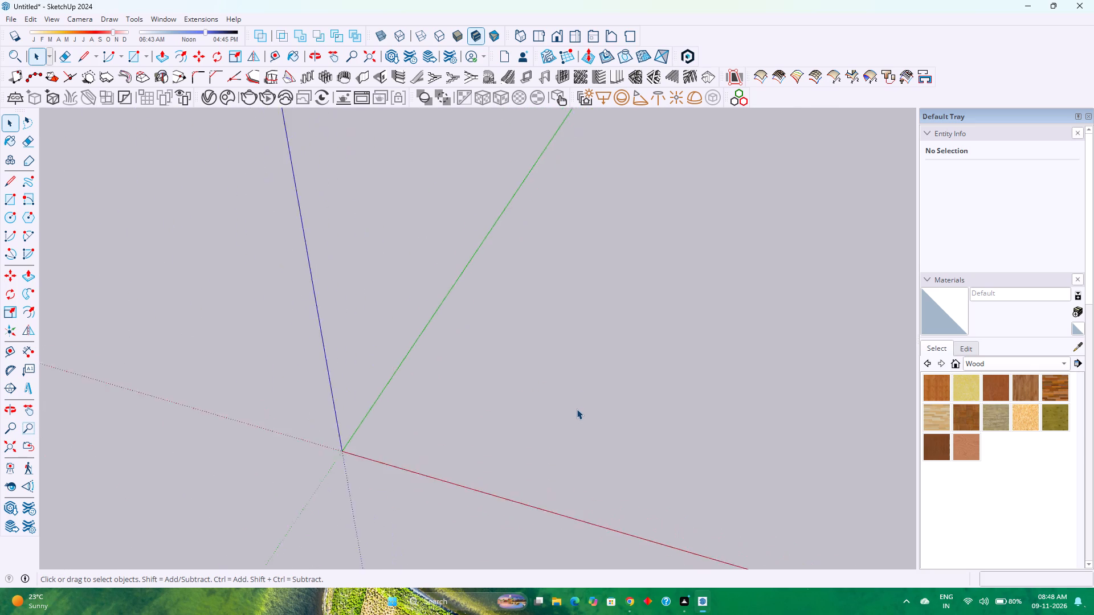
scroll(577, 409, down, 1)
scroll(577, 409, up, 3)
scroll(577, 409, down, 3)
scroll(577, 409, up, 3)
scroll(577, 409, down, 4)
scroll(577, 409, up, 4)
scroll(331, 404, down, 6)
Draw a rectangle on the ground plane between the red and green axes, with its first corner just off the origin.
middle_drag(328, 428, 352, 448)
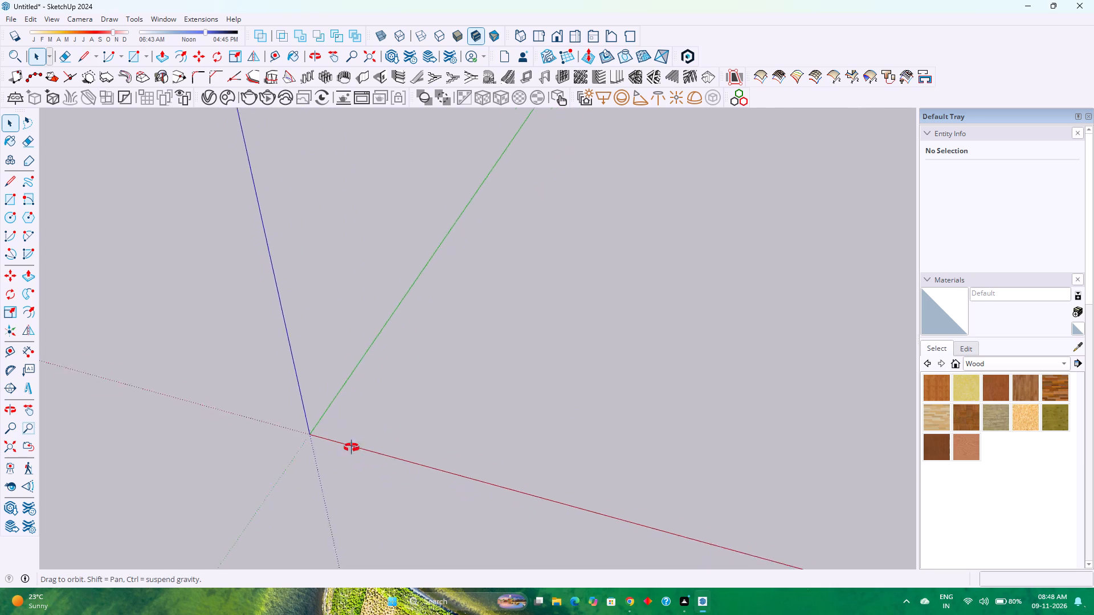
middle_drag(352, 448, 479, 476)
middle_click(479, 476)
middle_click(480, 475)
scroll(442, 432, down, 2)
click(137, 65)
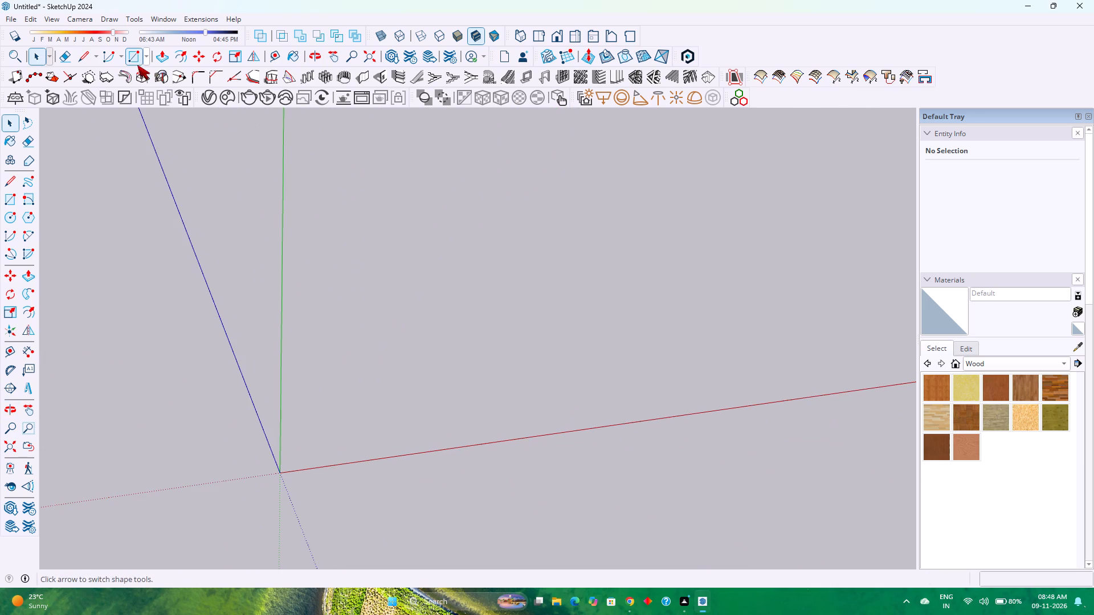
click(300, 454)
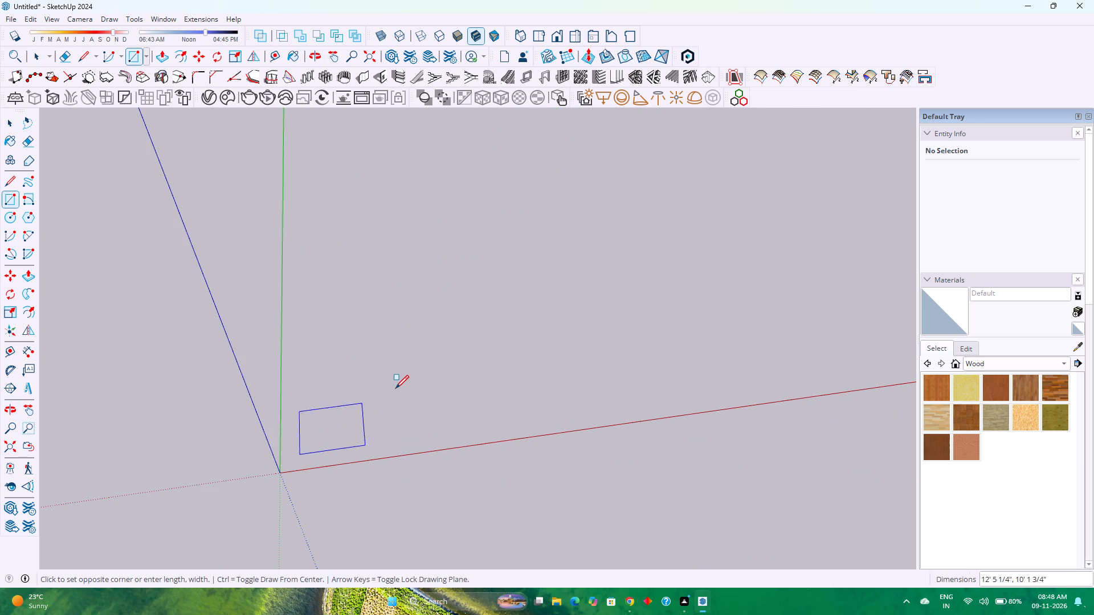
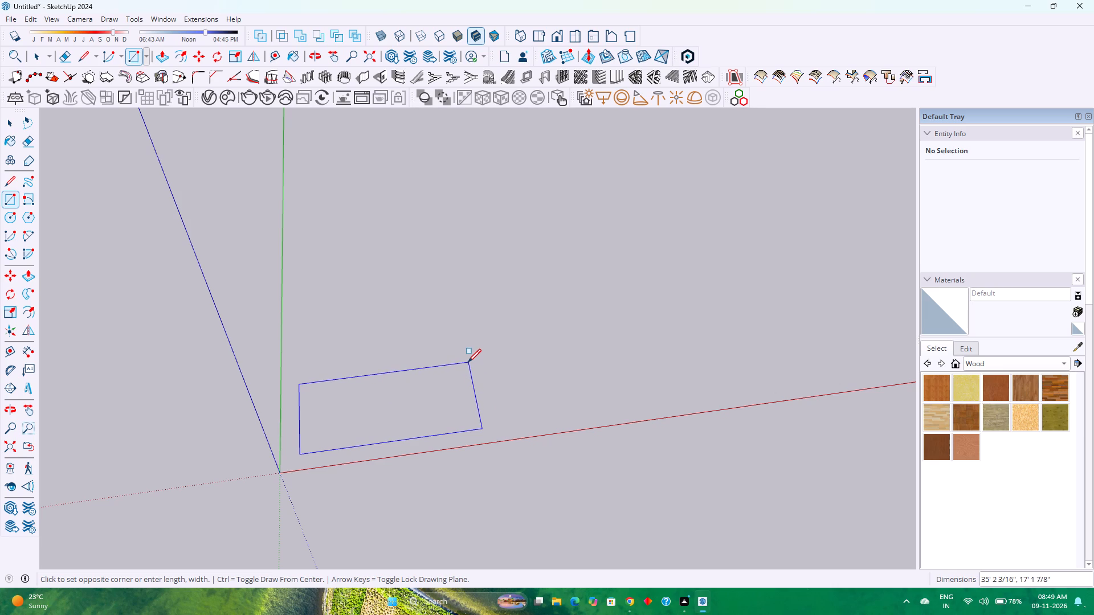
Set the base rectangle's dimensions to 41' by 50'.
text(40')
key(BackSpace)
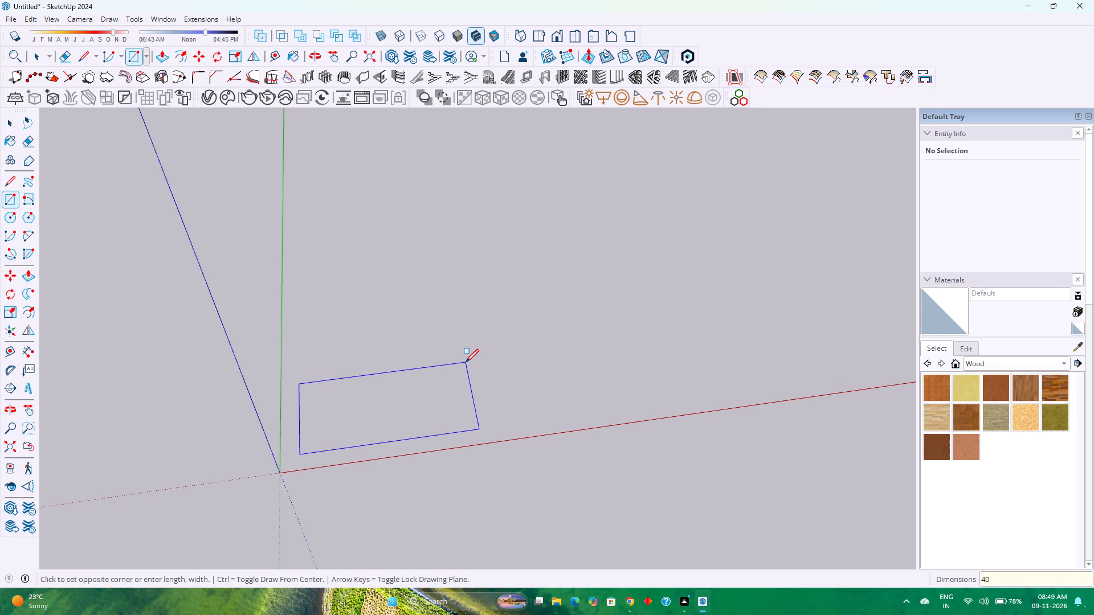
key(BackSpace)
text(1',)
text(50')
key(Return)
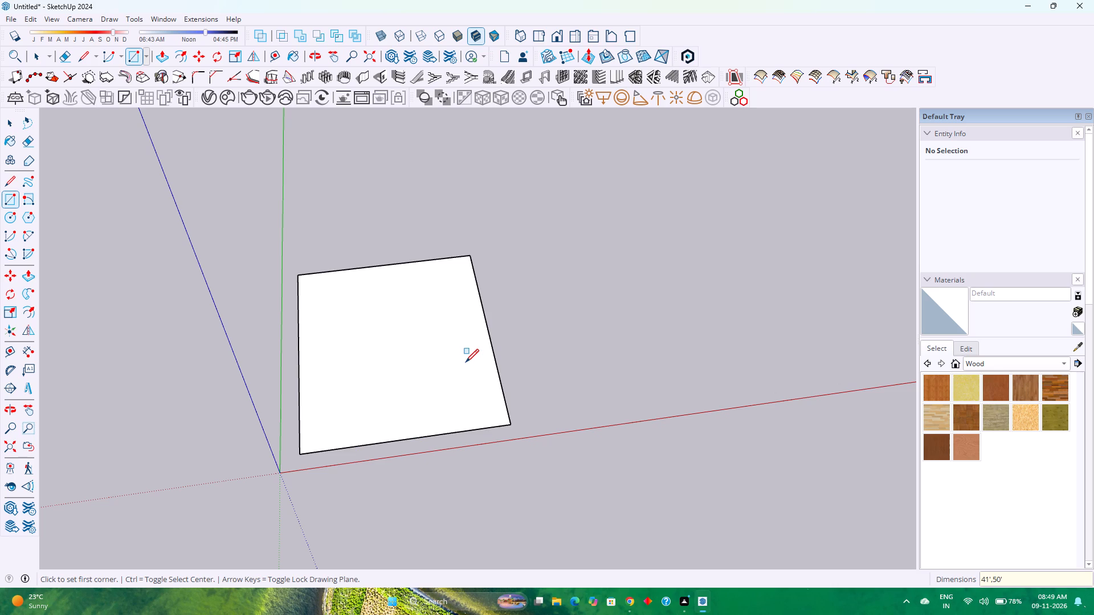
Group the base rectangle's face together with its edges.
key(space)
click(382, 343)
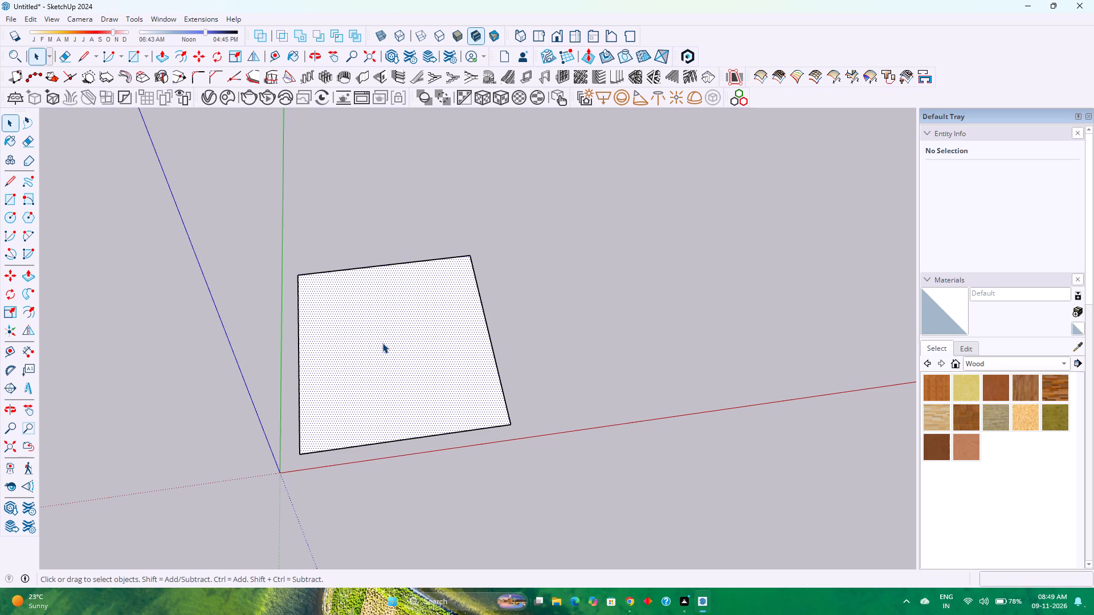
double_click(382, 343)
right_click(382, 343)
click(459, 149)
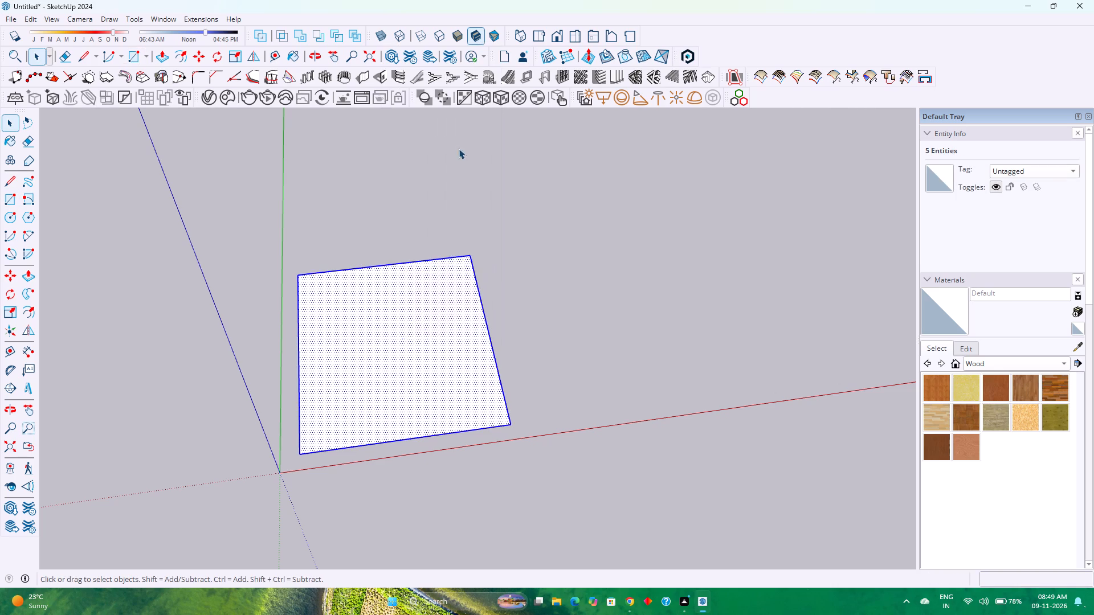
Inside the base group, offset the face's outline inward by 9 inches.
double_click(354, 355)
scroll(354, 355, up, 3)
scroll(353, 354, down, 2)
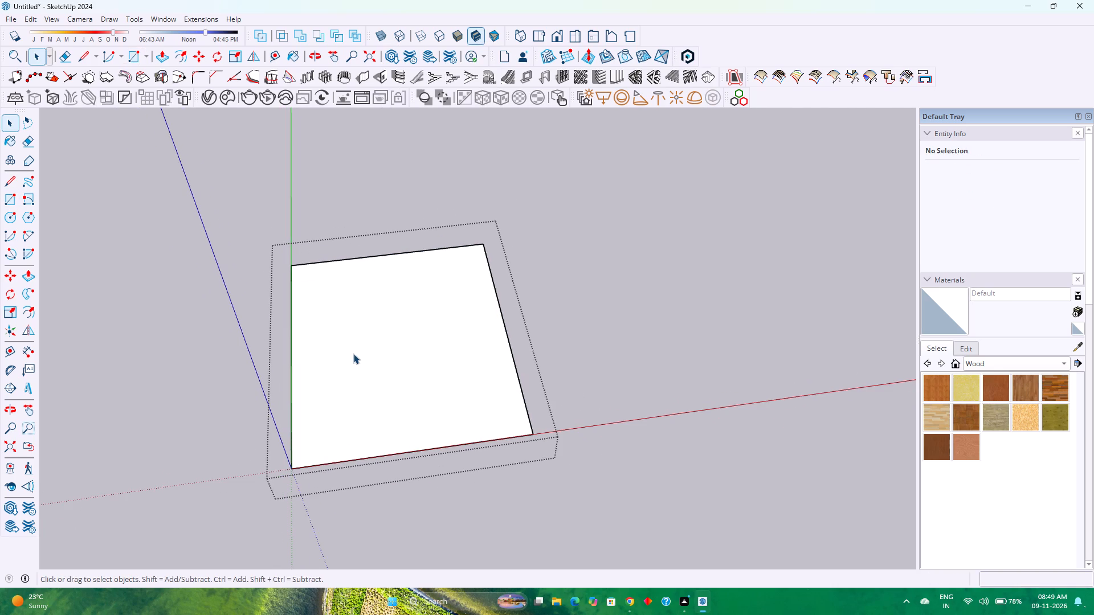
double_click(353, 354)
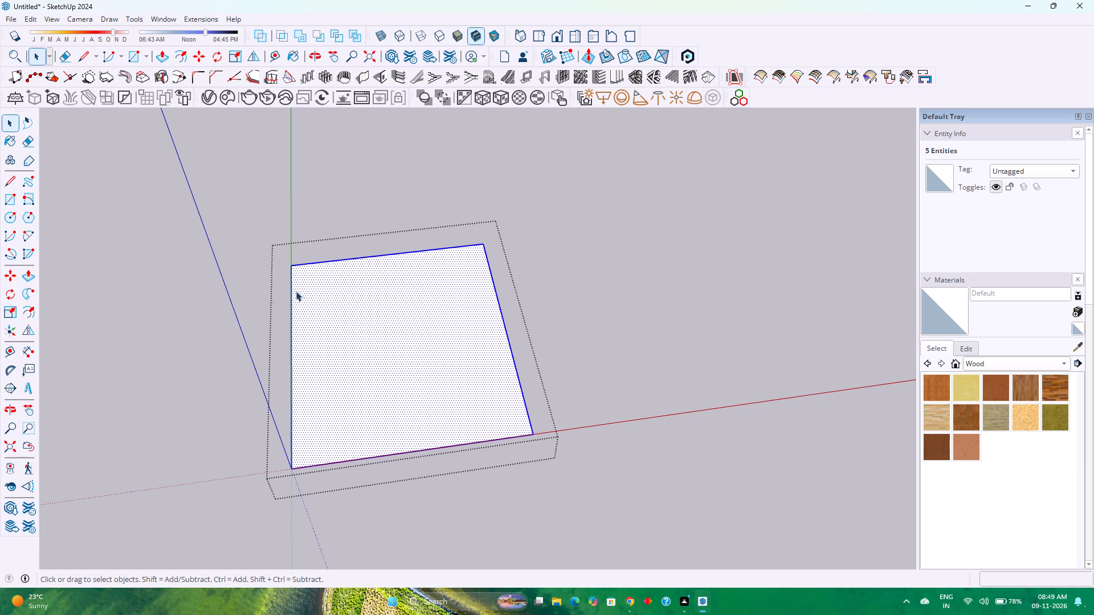
click(367, 343)
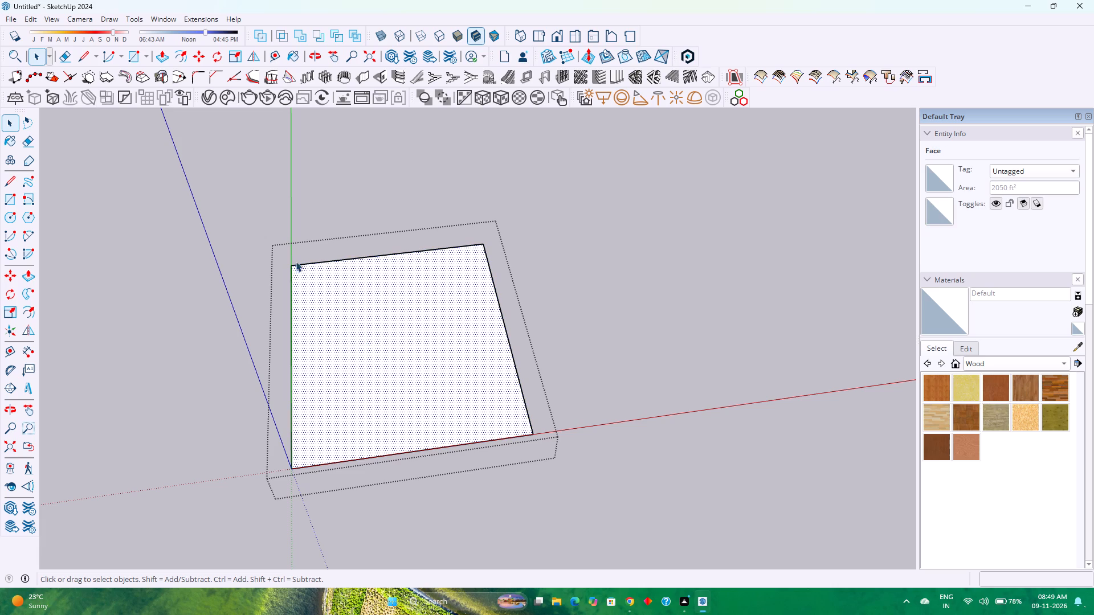
click(181, 54)
click(328, 387)
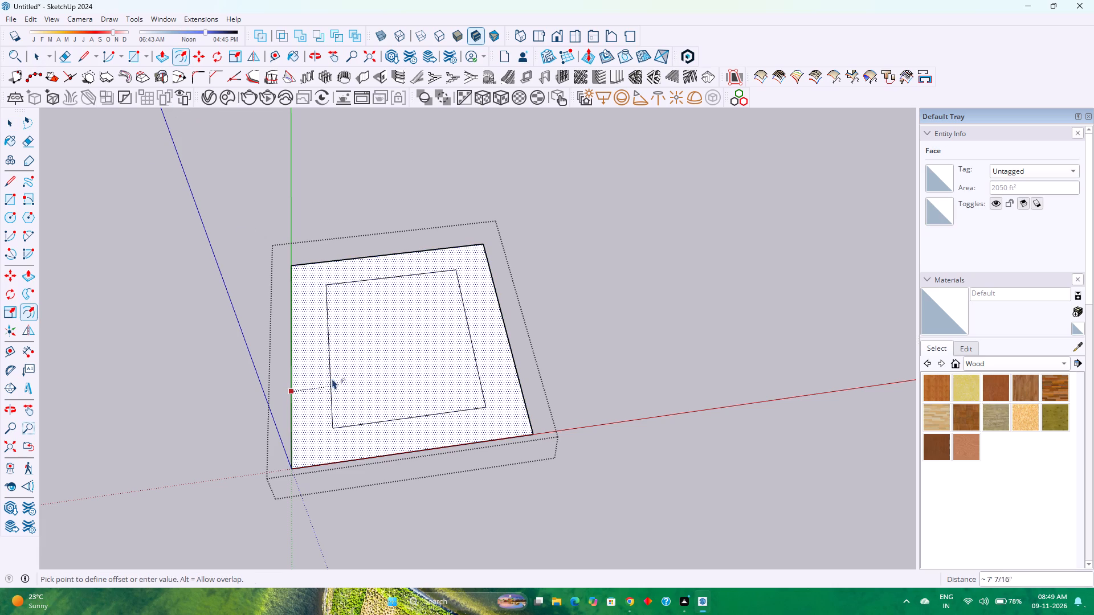
key(9)
key(Return)
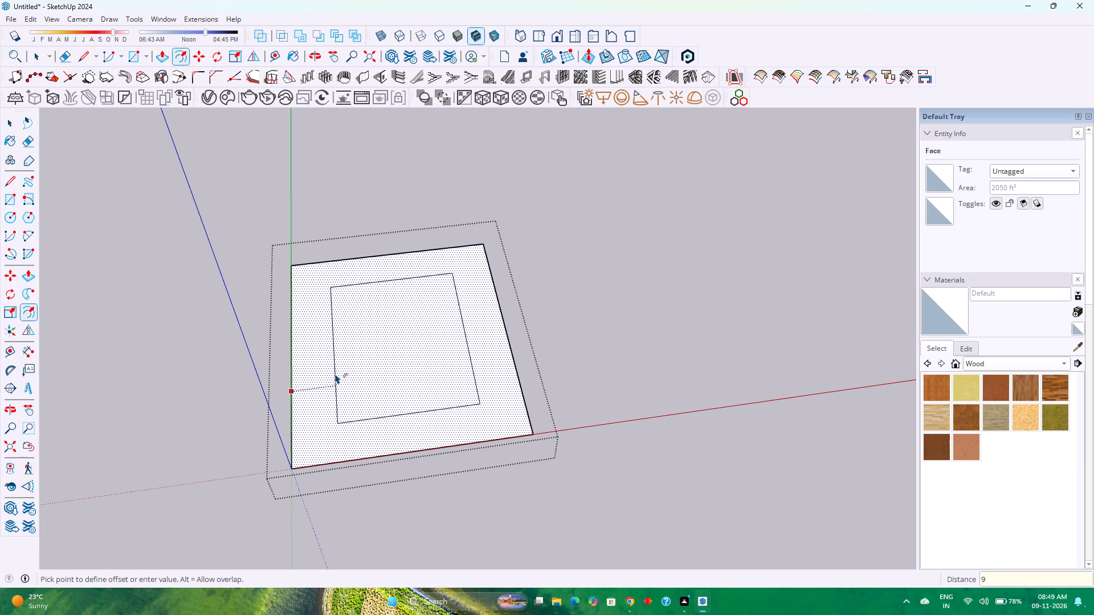
Delete the inner face, keeping only the narrow border for the walls.
key(space)
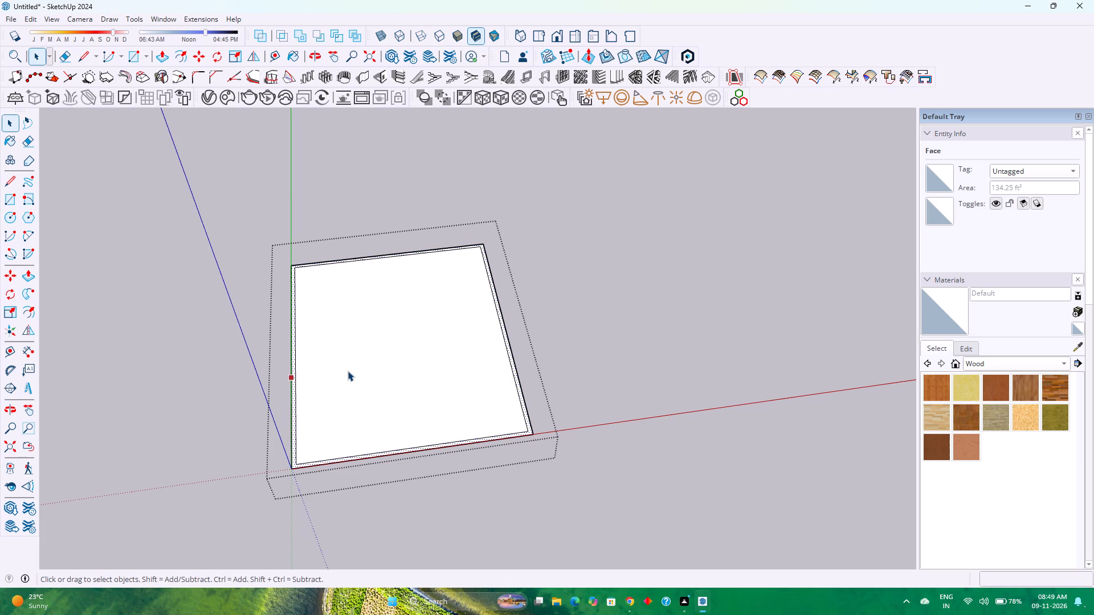
click(348, 371)
key(Delete)
Group the wall border face and its edges inside the base group.
scroll(272, 403, up, 3)
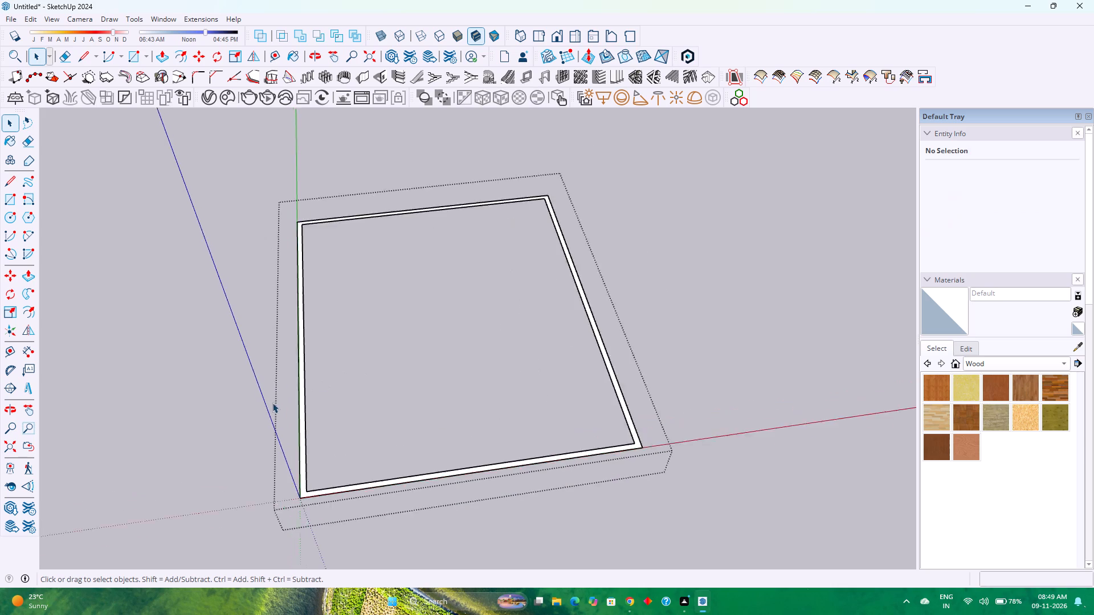
scroll(272, 403, up, 6)
double_click(314, 374)
right_click(314, 374)
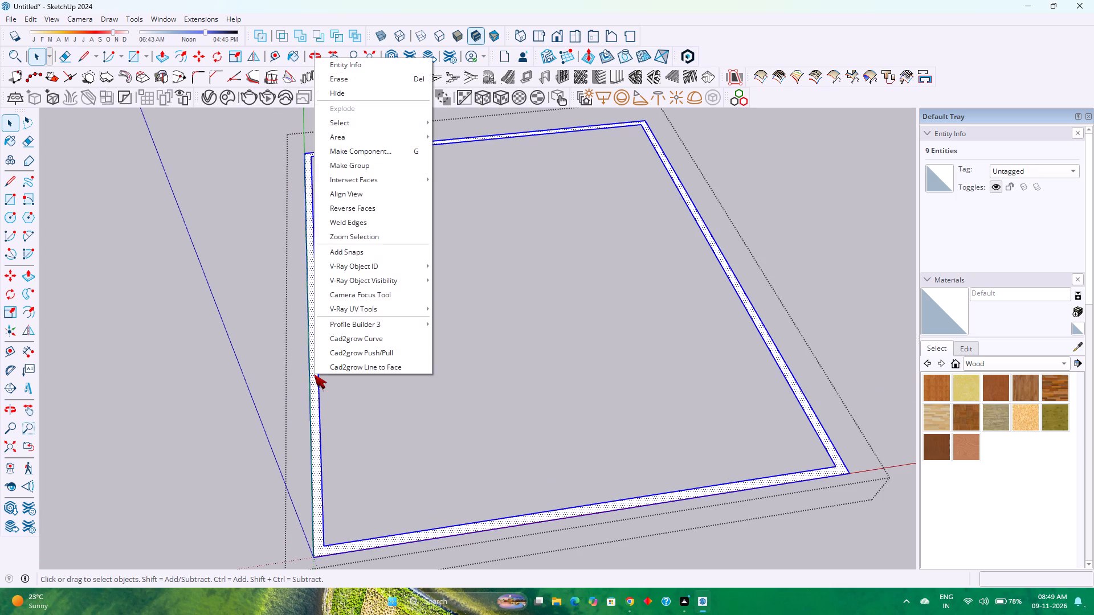
click(355, 161)
Open the wall border group and extrude its face upward 10' with Push/Pull.
double_click(311, 281)
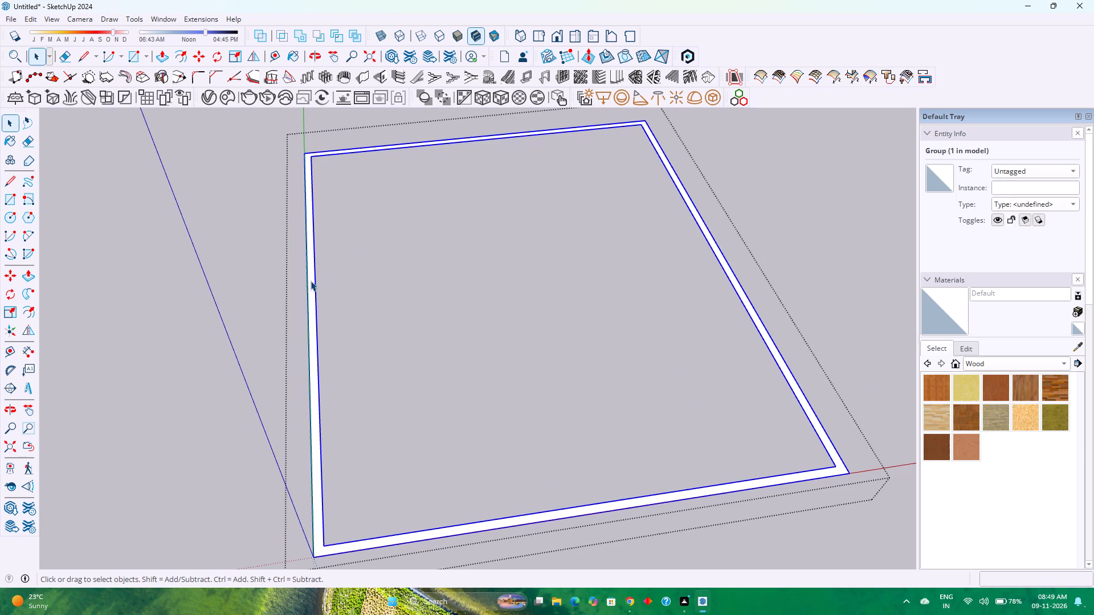
scroll(311, 280, down, 4)
key(p)
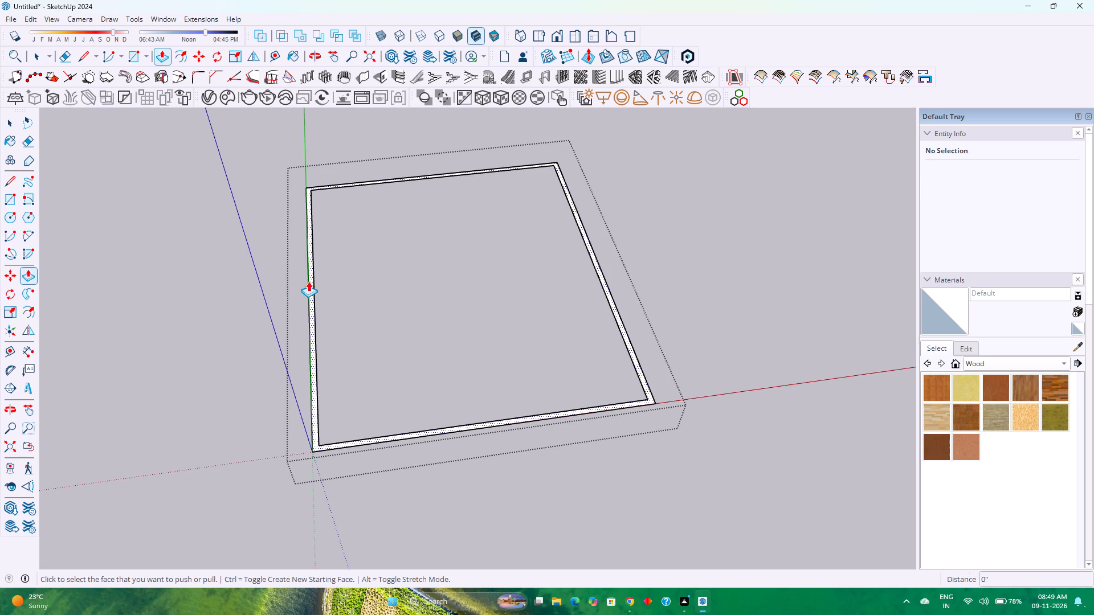
click(310, 281)
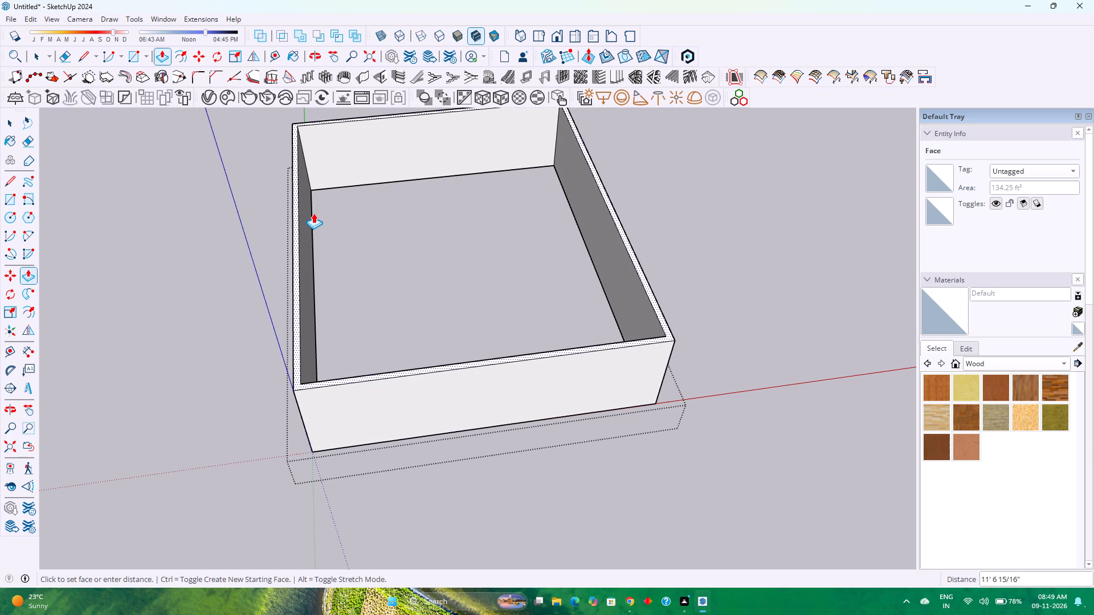
text(10')
key(Return)
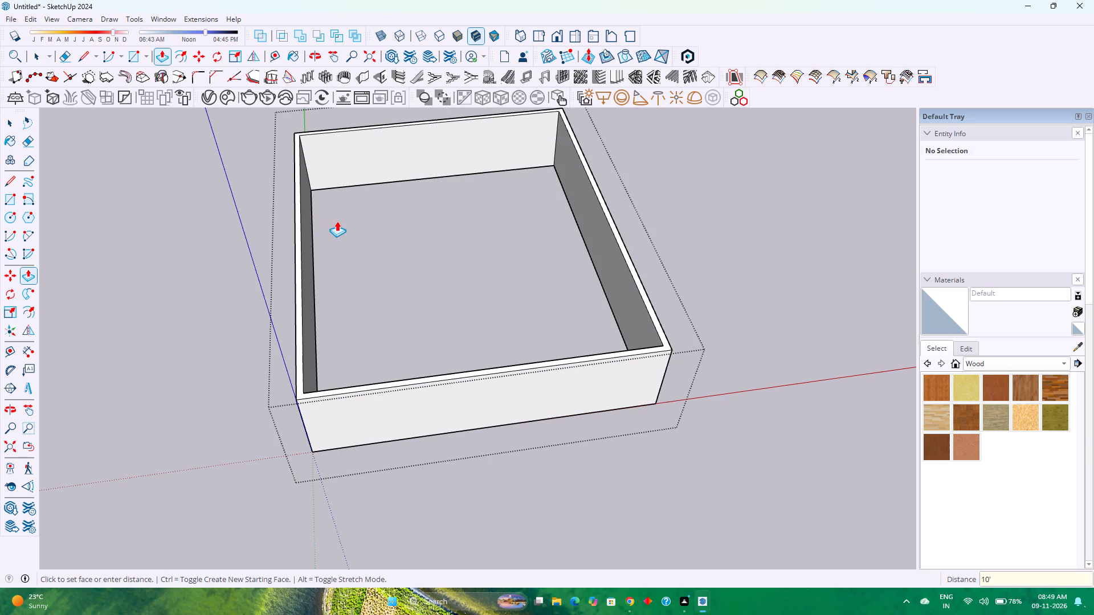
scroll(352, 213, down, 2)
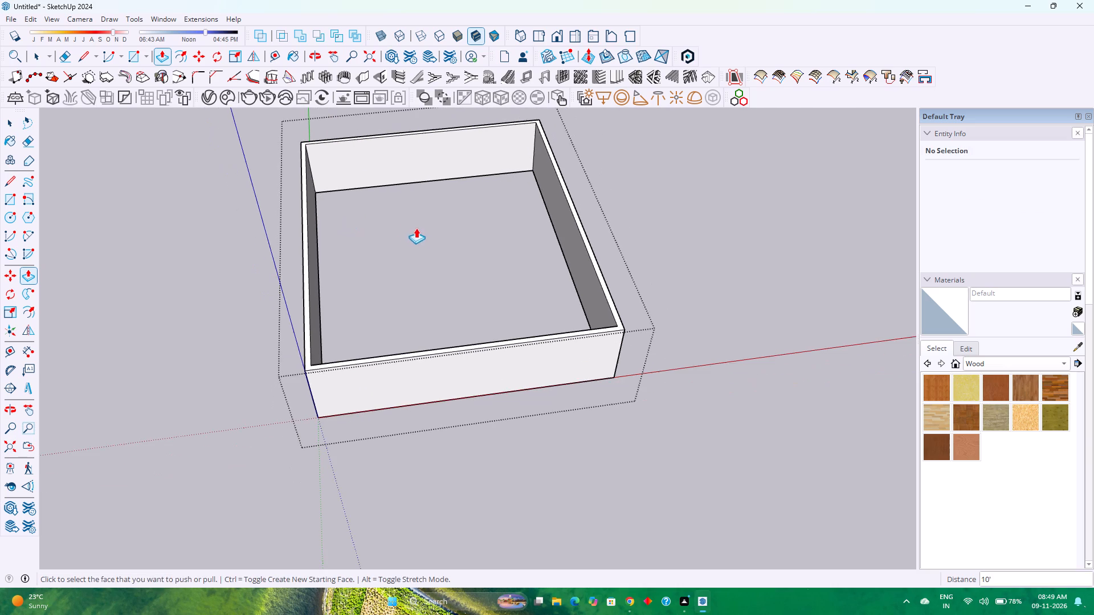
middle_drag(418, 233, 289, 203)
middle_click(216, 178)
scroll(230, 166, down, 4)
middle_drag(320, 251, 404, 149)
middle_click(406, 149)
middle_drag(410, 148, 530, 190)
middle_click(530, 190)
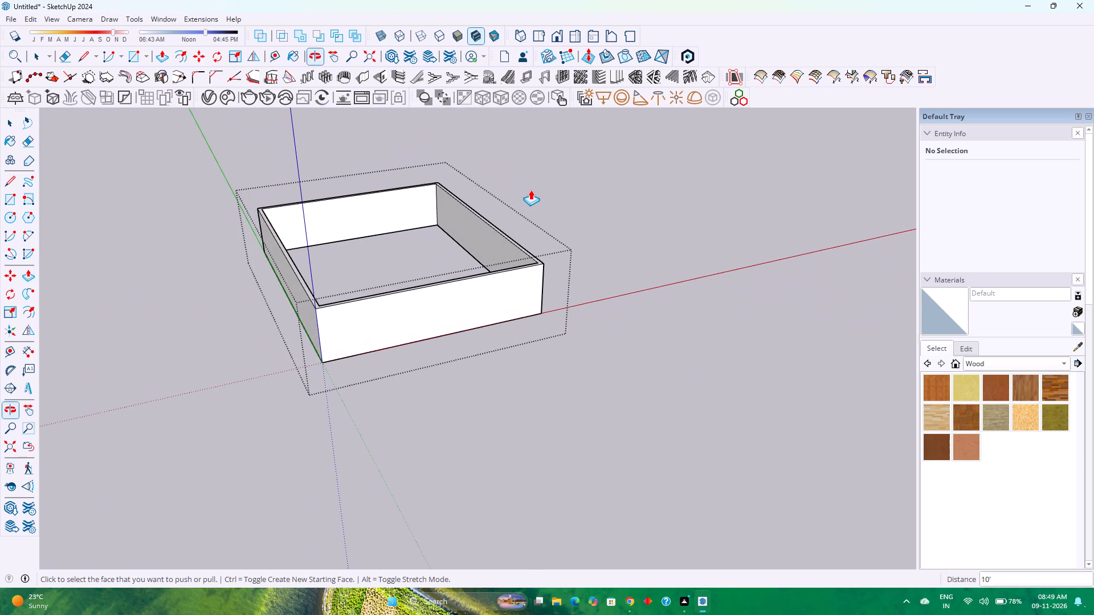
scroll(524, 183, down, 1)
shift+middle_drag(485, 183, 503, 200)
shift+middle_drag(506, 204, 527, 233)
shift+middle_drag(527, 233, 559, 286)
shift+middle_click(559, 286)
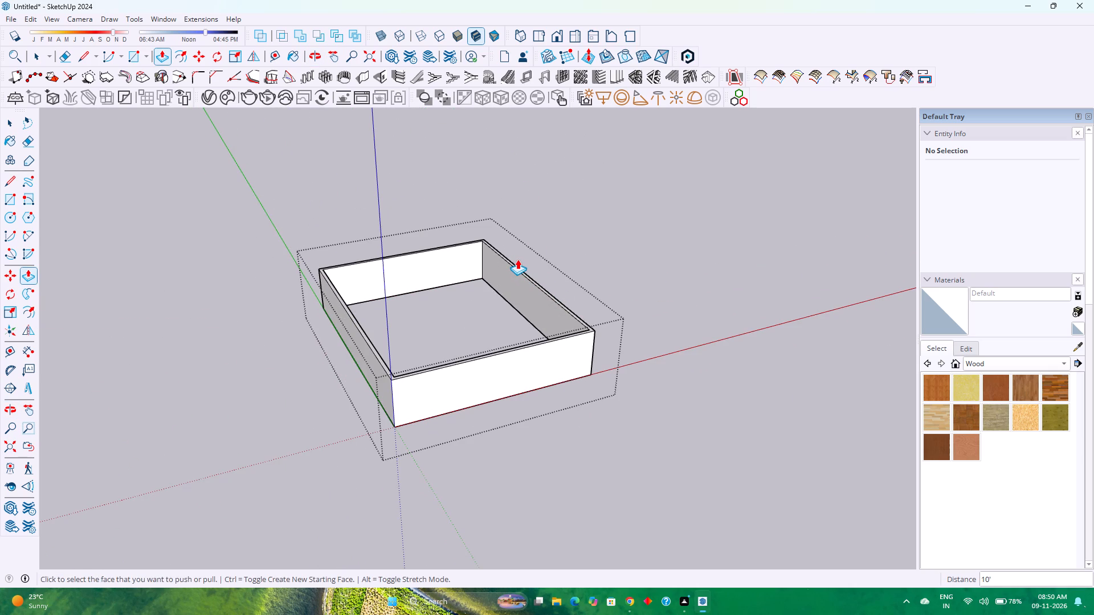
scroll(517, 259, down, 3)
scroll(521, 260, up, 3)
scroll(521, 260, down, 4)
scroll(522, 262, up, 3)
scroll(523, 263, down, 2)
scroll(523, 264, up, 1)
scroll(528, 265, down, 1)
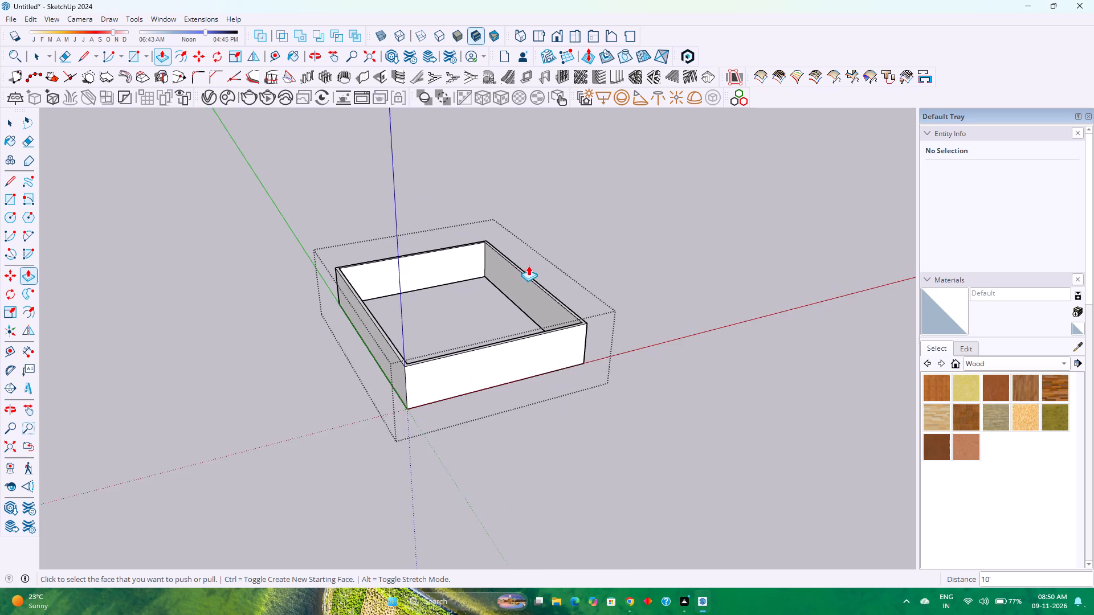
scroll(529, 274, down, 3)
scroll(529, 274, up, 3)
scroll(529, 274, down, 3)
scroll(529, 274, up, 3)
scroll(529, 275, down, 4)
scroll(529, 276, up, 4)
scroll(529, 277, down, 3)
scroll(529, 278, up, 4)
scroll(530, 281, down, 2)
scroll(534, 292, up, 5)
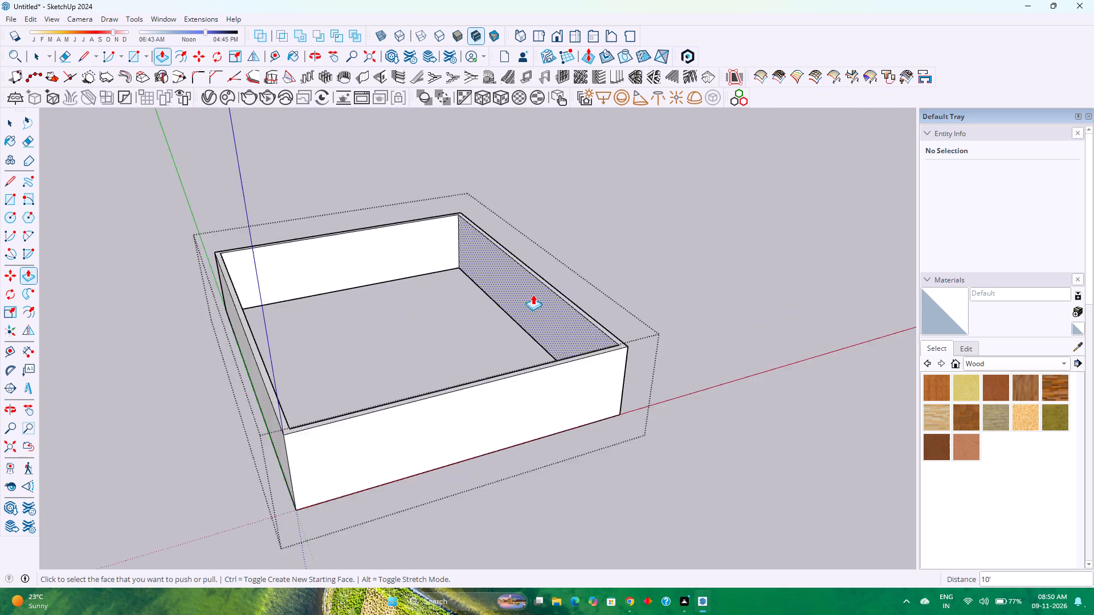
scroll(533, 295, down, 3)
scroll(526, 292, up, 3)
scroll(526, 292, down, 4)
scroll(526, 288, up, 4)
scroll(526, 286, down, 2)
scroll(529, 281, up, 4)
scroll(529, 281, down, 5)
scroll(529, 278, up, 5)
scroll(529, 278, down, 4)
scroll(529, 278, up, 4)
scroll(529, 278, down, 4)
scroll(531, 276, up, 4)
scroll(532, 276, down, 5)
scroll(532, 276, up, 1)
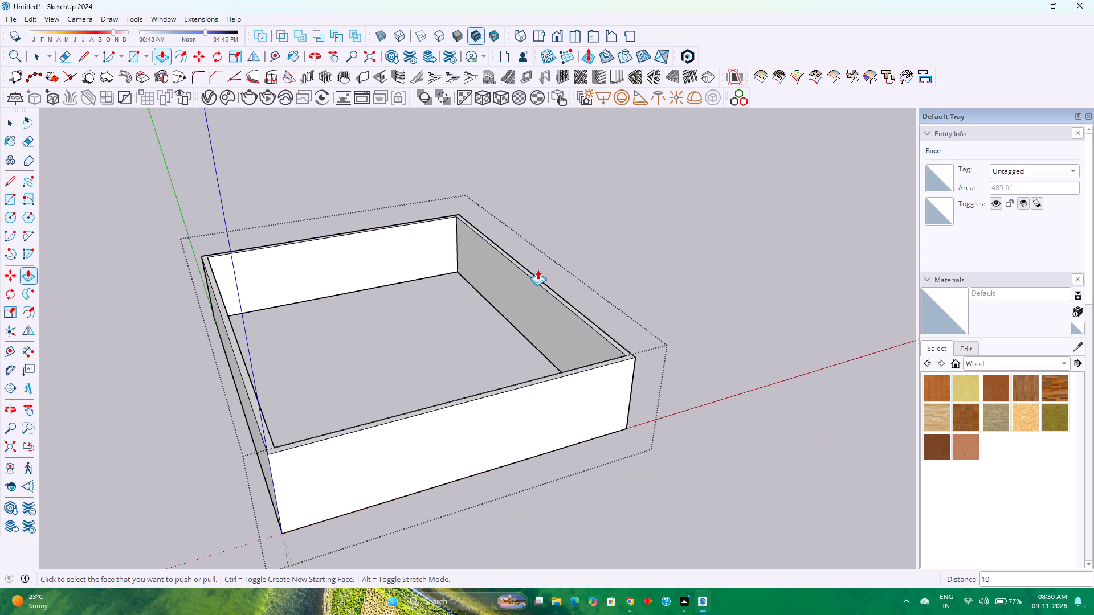
Copy the wall group straight up 10', placing its base on the top corner of the original walls.
key(space)
scroll(545, 271, down, 4)
middle_drag(566, 382, 459, 368)
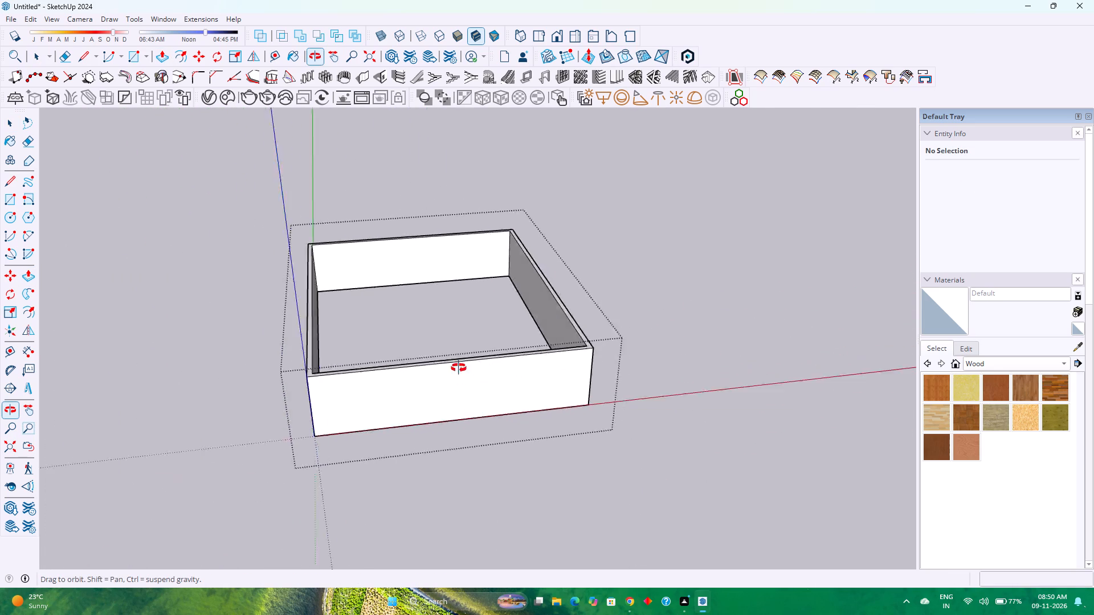
middle_drag(459, 368, 321, 261)
scroll(332, 272, up, 5)
scroll(334, 275, down, 4)
middle_drag(334, 275, 440, 347)
scroll(442, 346, down, 2)
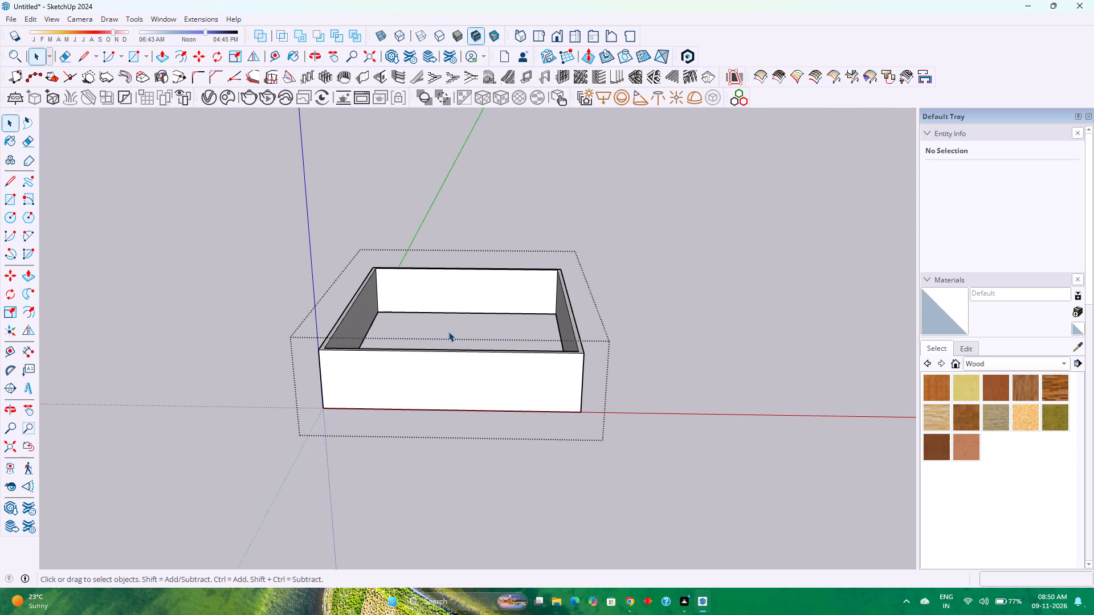
scroll(448, 331, down, 2)
scroll(447, 367, up, 5)
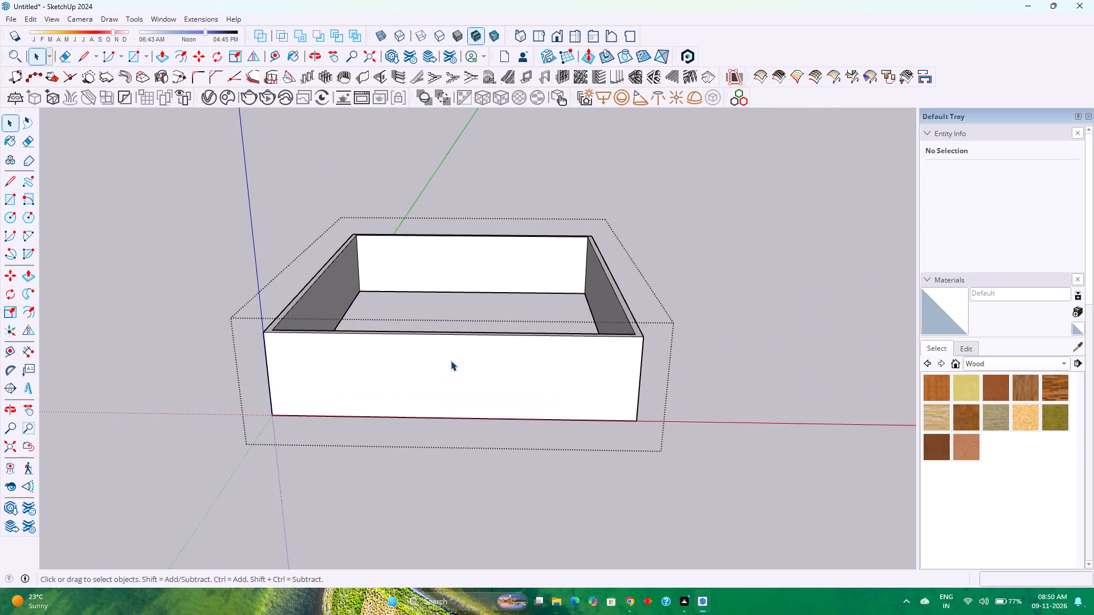
key(Escape)
click(451, 361)
key(m)
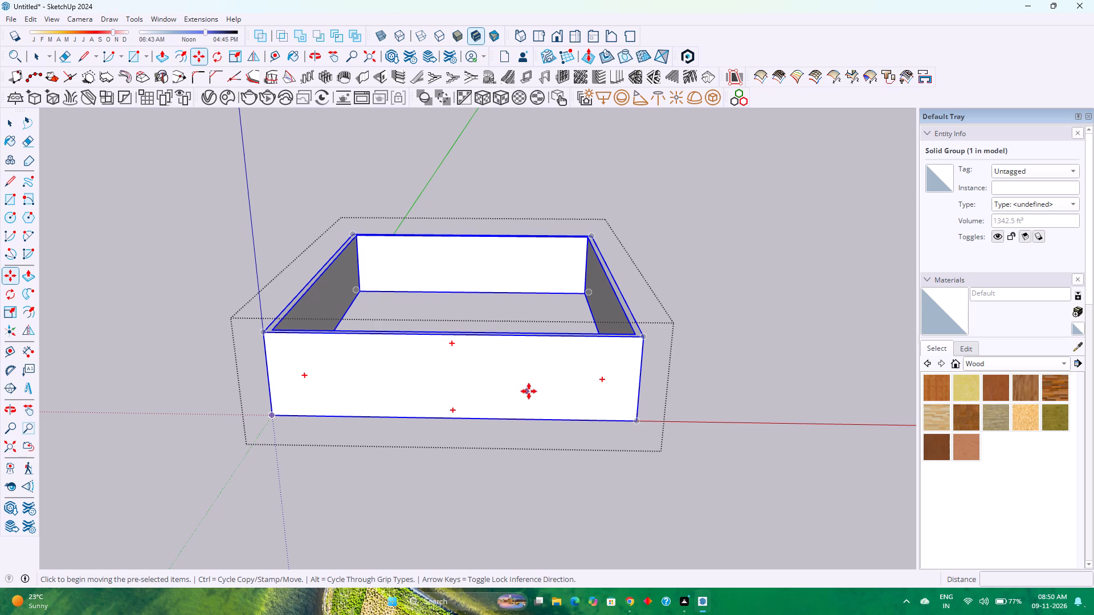
click(635, 421)
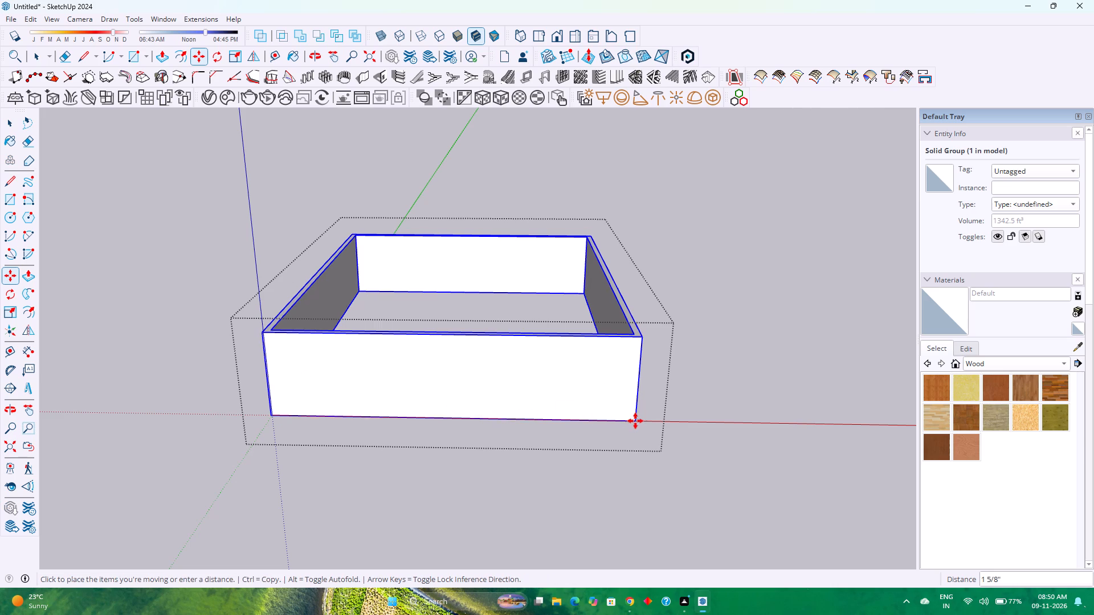
click(644, 331)
key(space)
Inside the upper wall group, place a vertical guide on the front wall 17' from its edge on the blue axis.
double_click(540, 317)
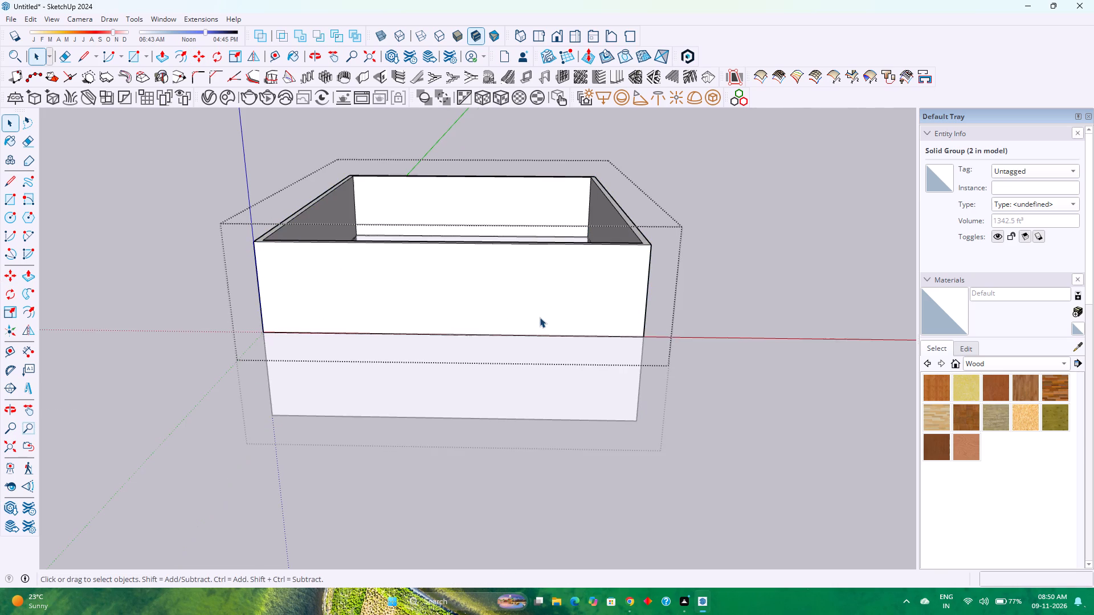
scroll(540, 314, up, 2)
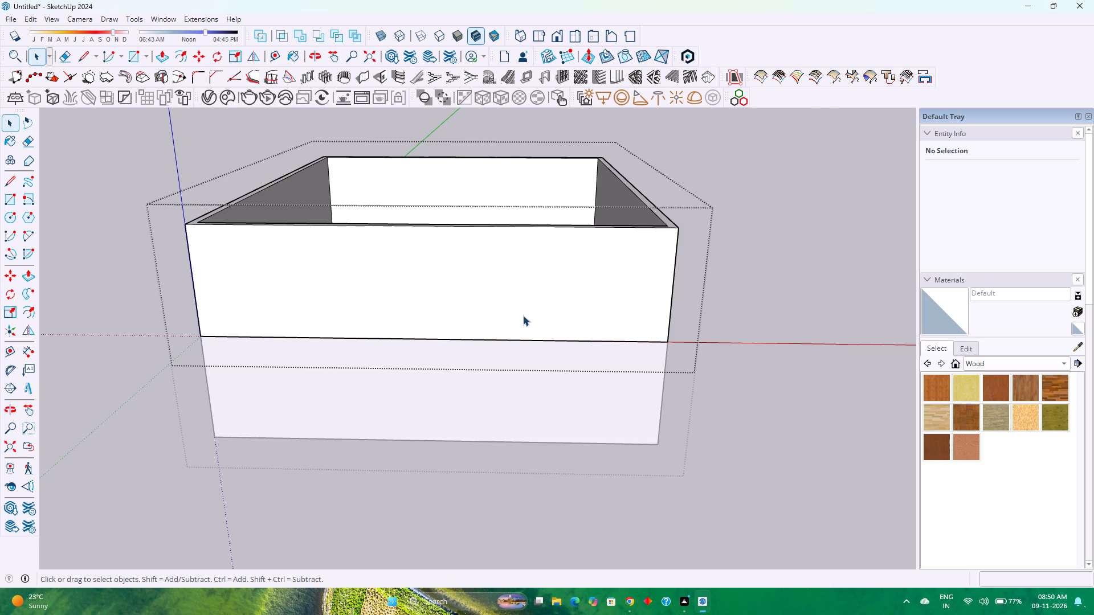
scroll(522, 317, down, 3)
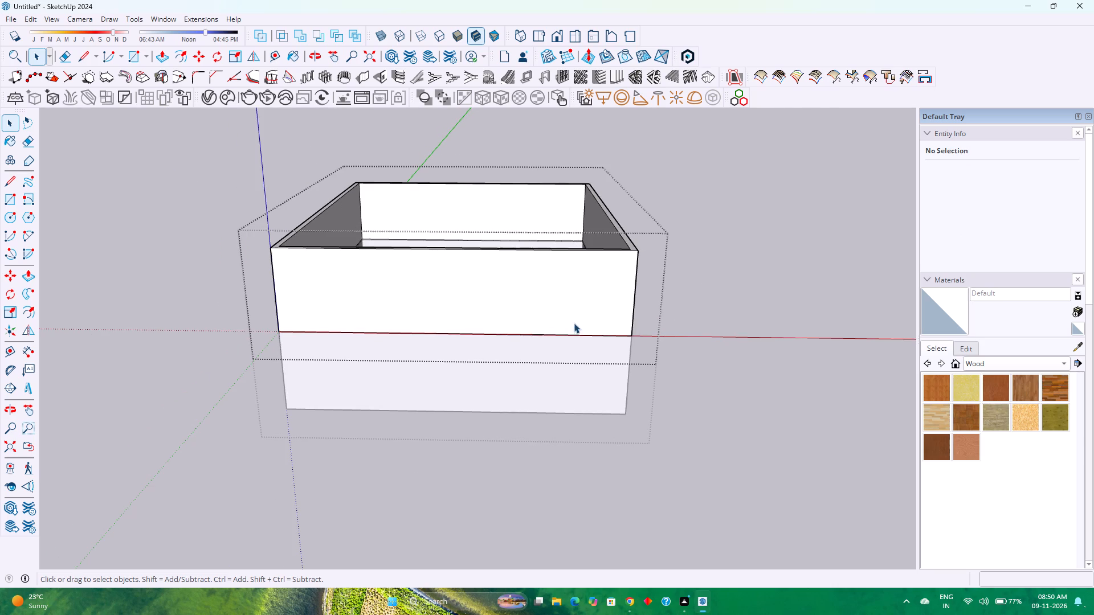
scroll(475, 297, up, 2)
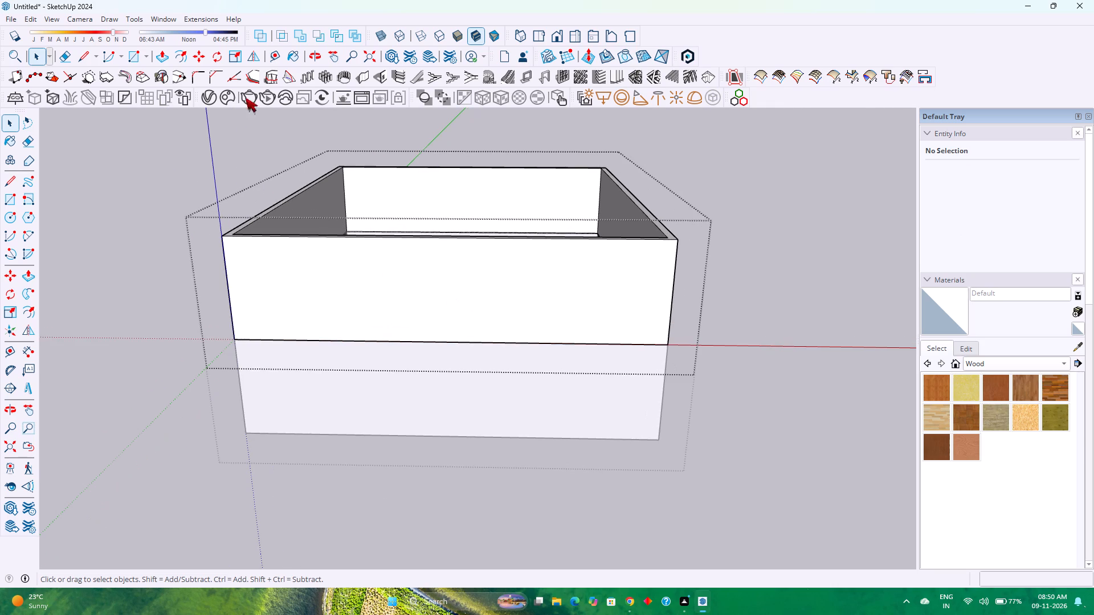
click(279, 47)
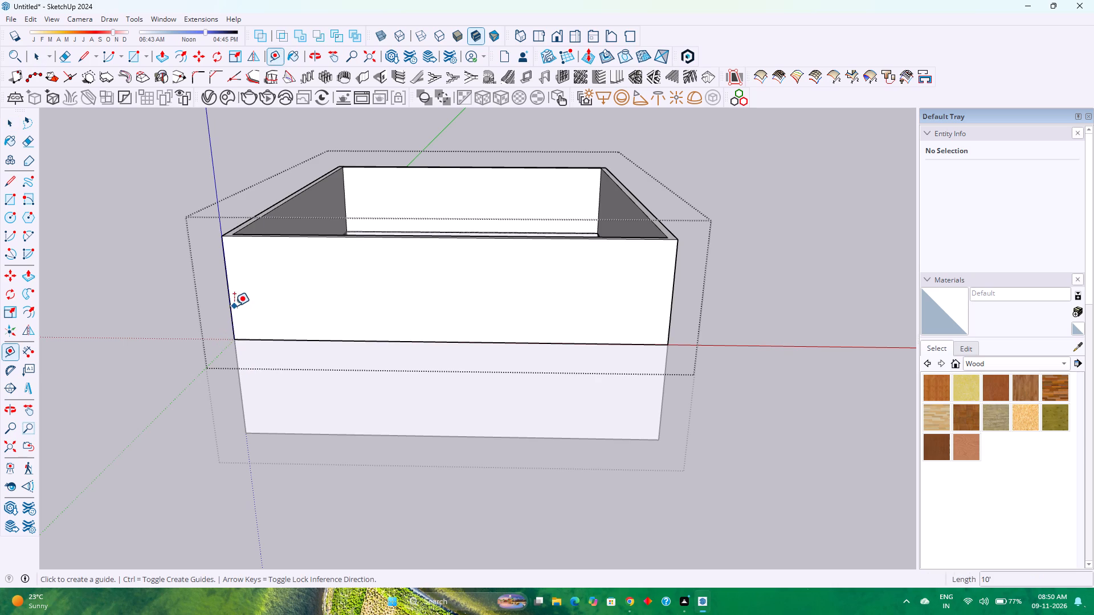
click(228, 298)
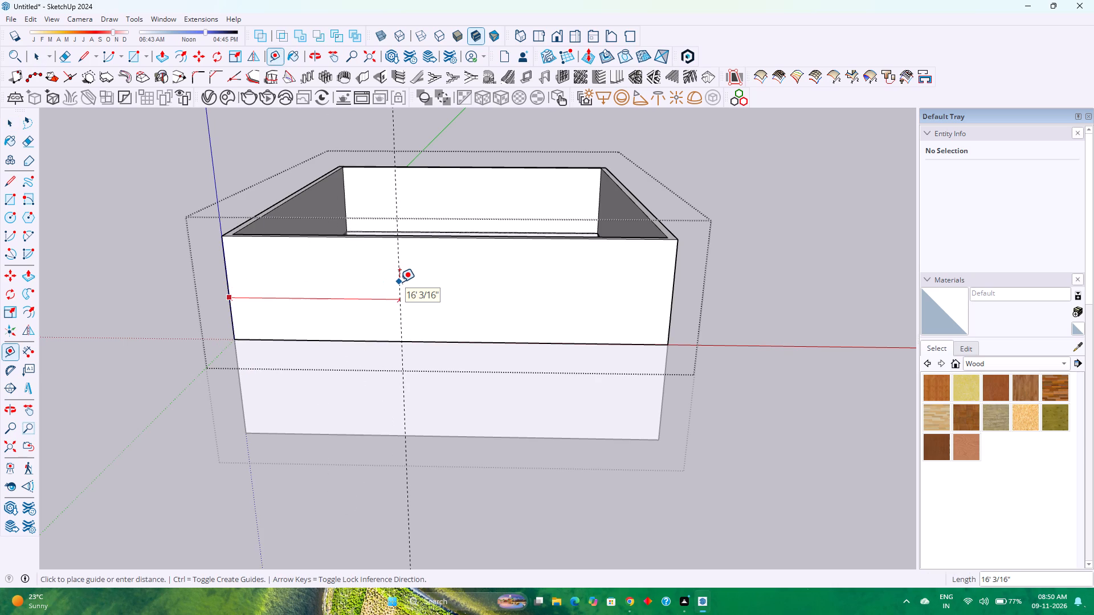
text(17')
key(Return)
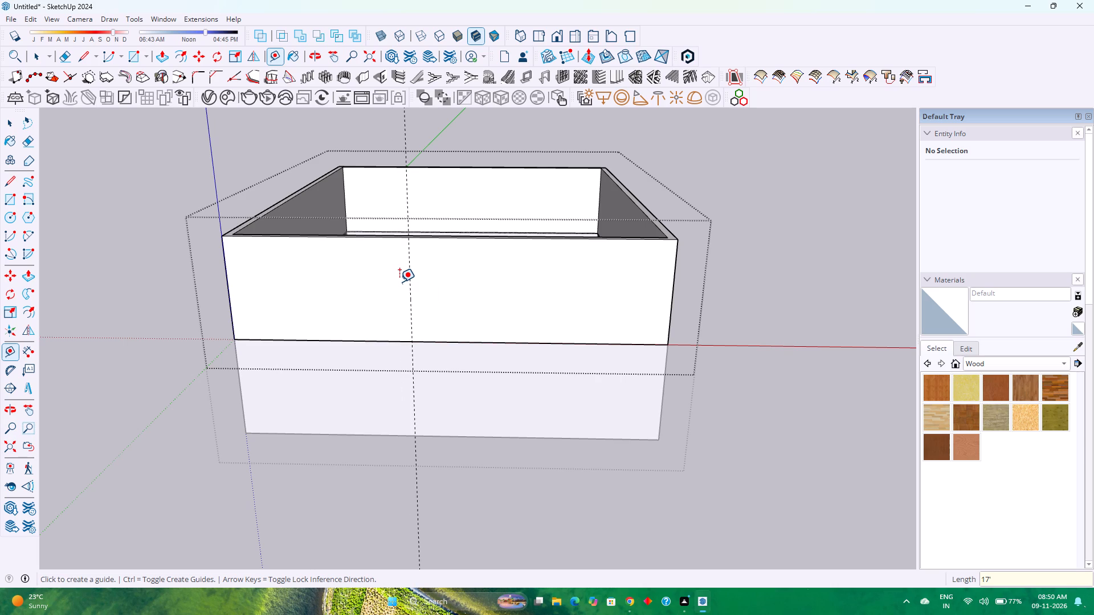
Draw a 10' vertical line along the guide on the upper front wall, from its top edge to its bottom edge.
scroll(399, 281, down, 4)
middle_drag(403, 299, 419, 251)
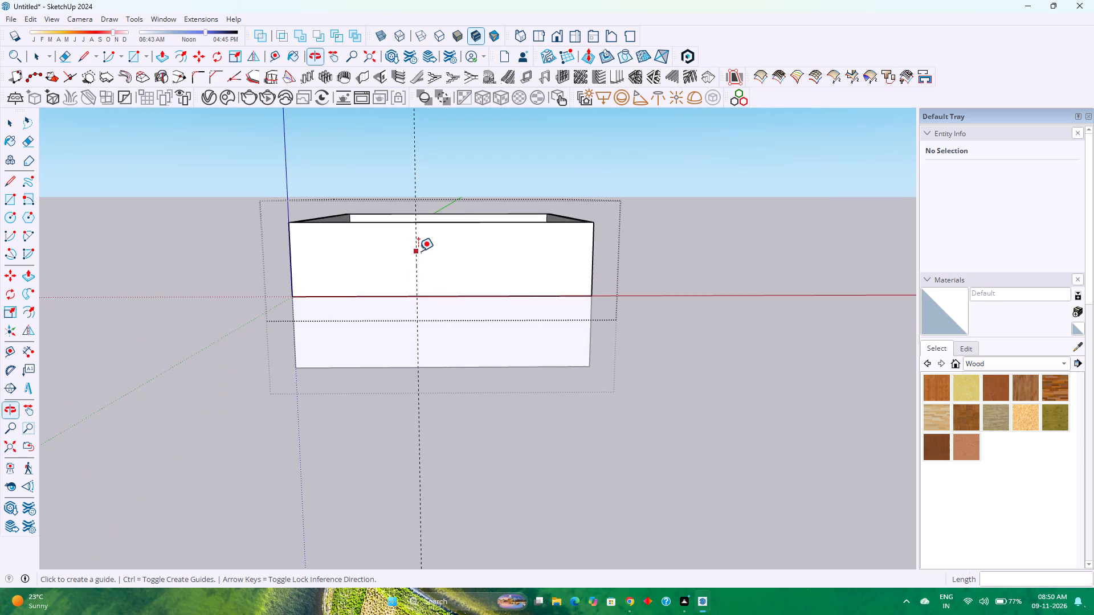
scroll(415, 252, down, 2)
middle_drag(413, 252, 423, 224)
scroll(396, 236, up, 2)
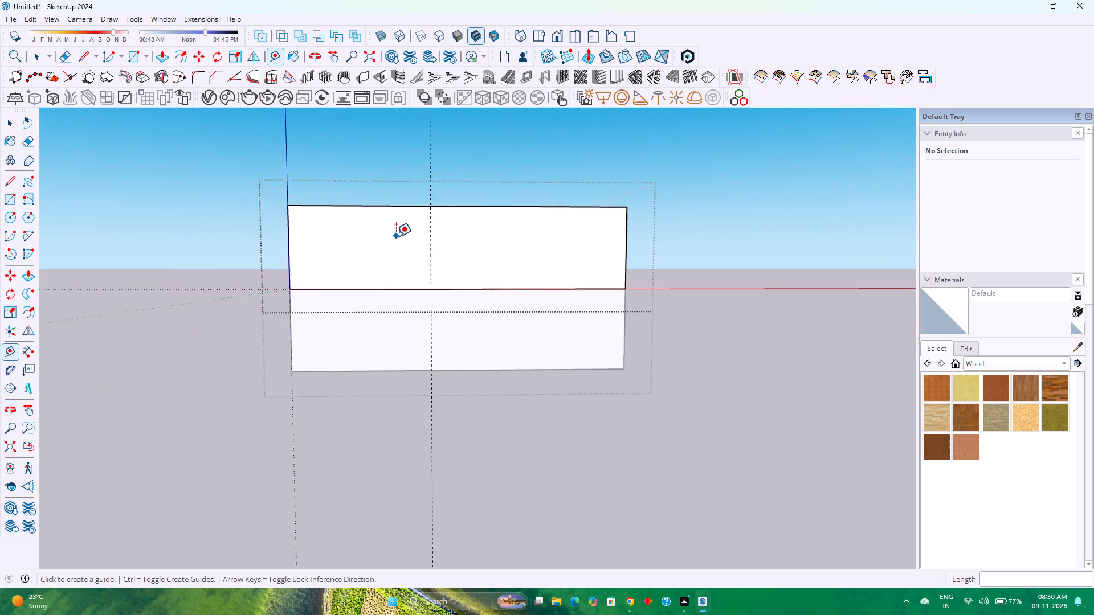
scroll(396, 236, up, 4)
middle_drag(411, 230, 410, 419)
middle_click(410, 419)
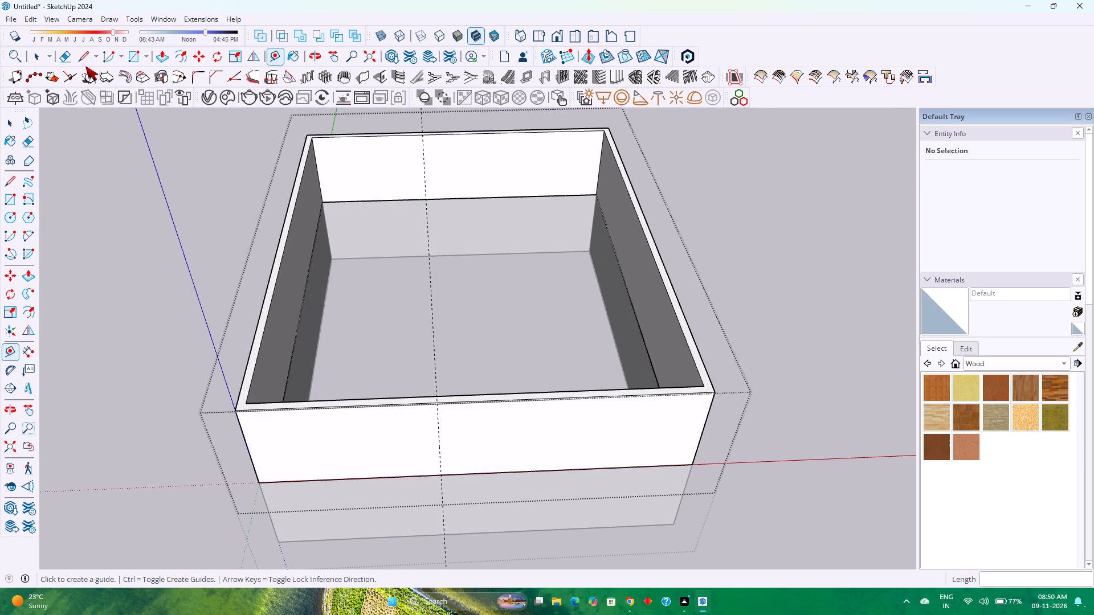
click(83, 57)
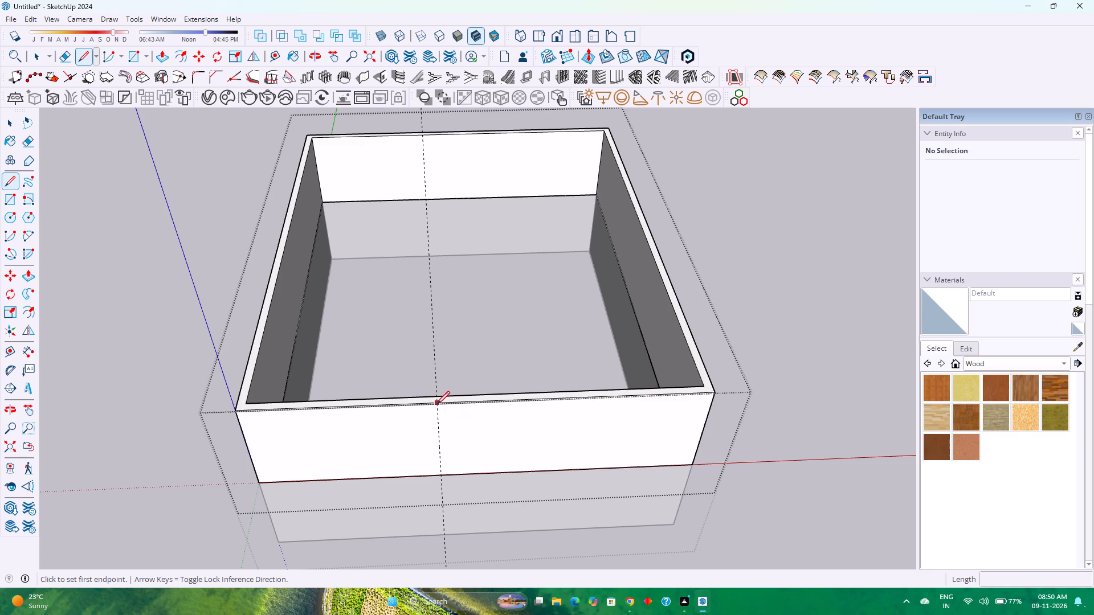
scroll(442, 432, up, 6)
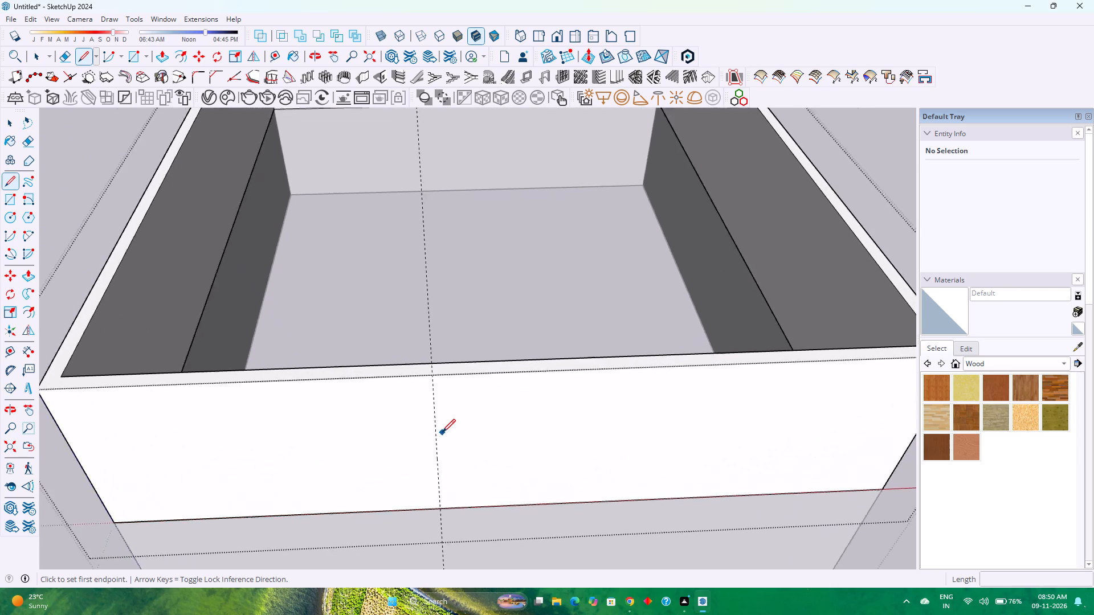
scroll(442, 432, up, 1)
middle_drag(442, 429, 206, 388)
middle_click(202, 389)
middle_click(199, 389)
scroll(315, 371, up, 1)
middle_drag(315, 371, 259, 382)
middle_drag(252, 383, 262, 373)
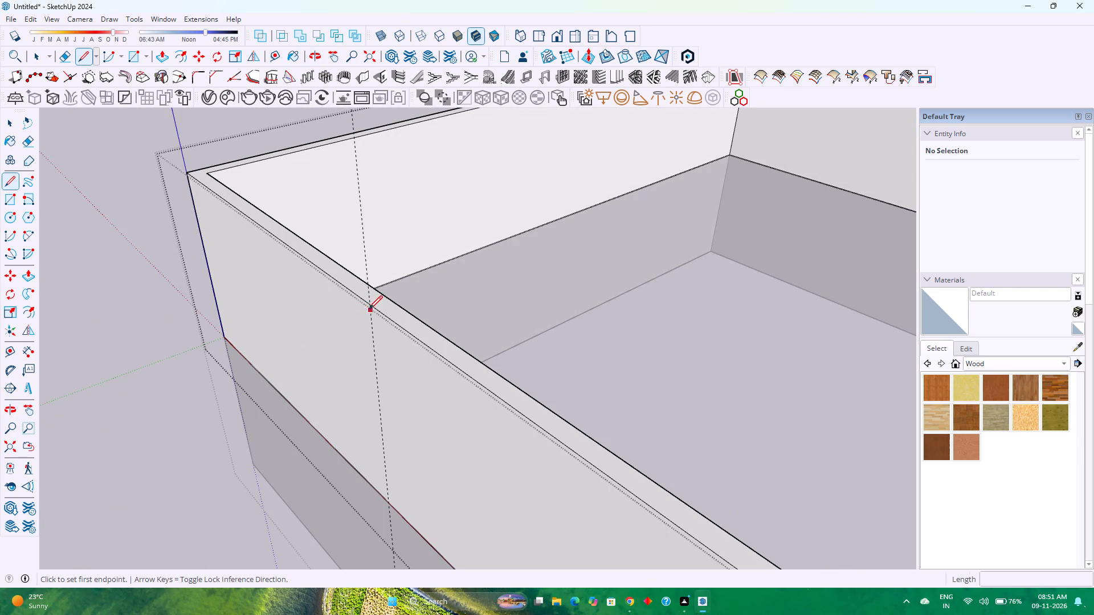
click(370, 304)
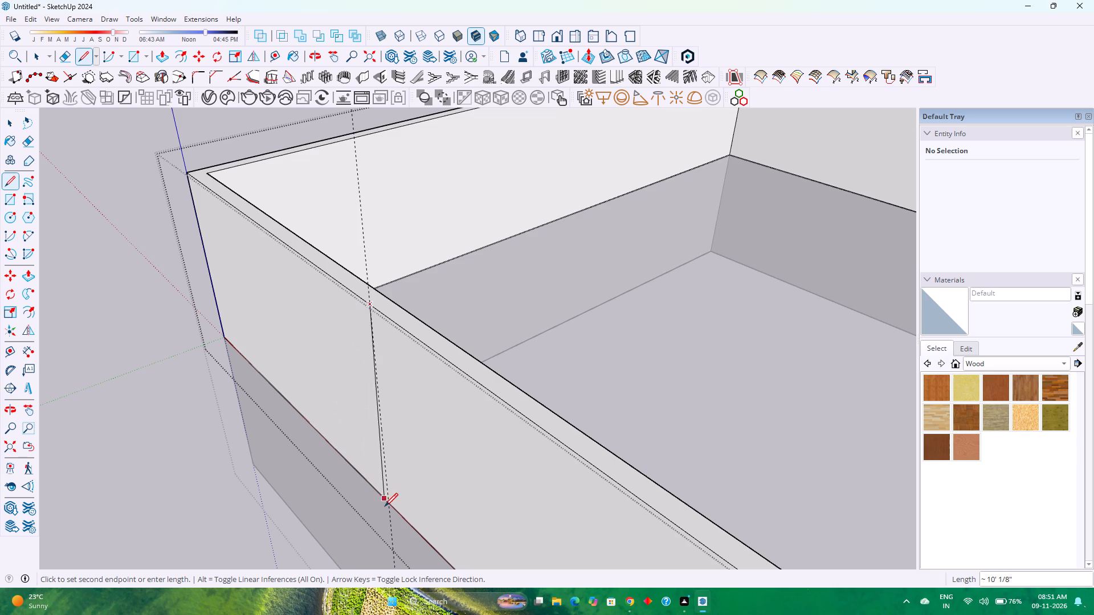
key(Up)
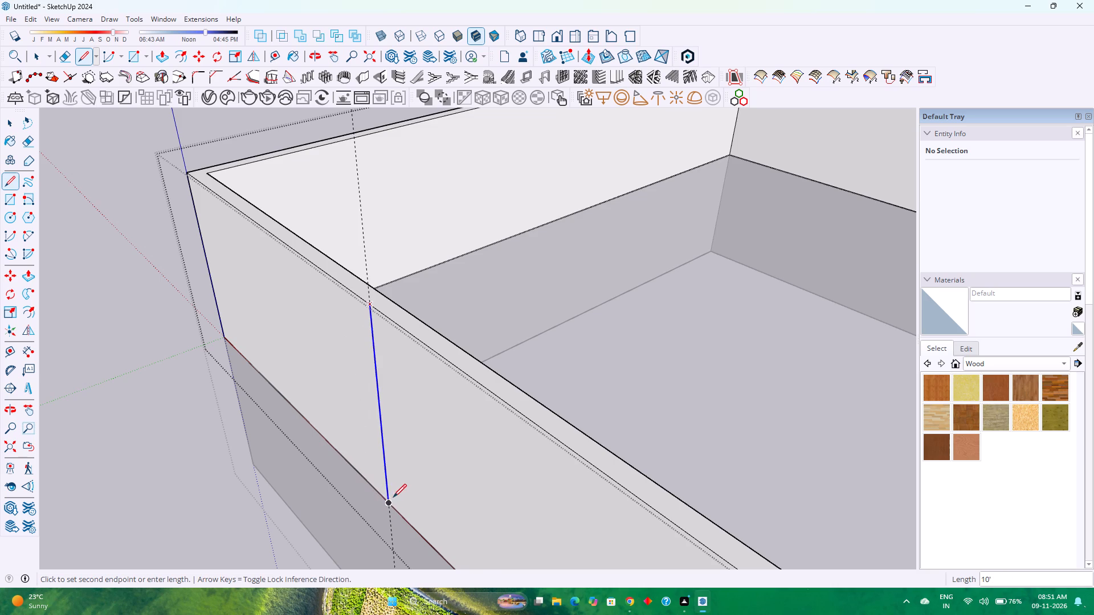
scroll(395, 492, up, 6)
middle_drag(394, 488, 481, 400)
middle_click(481, 399)
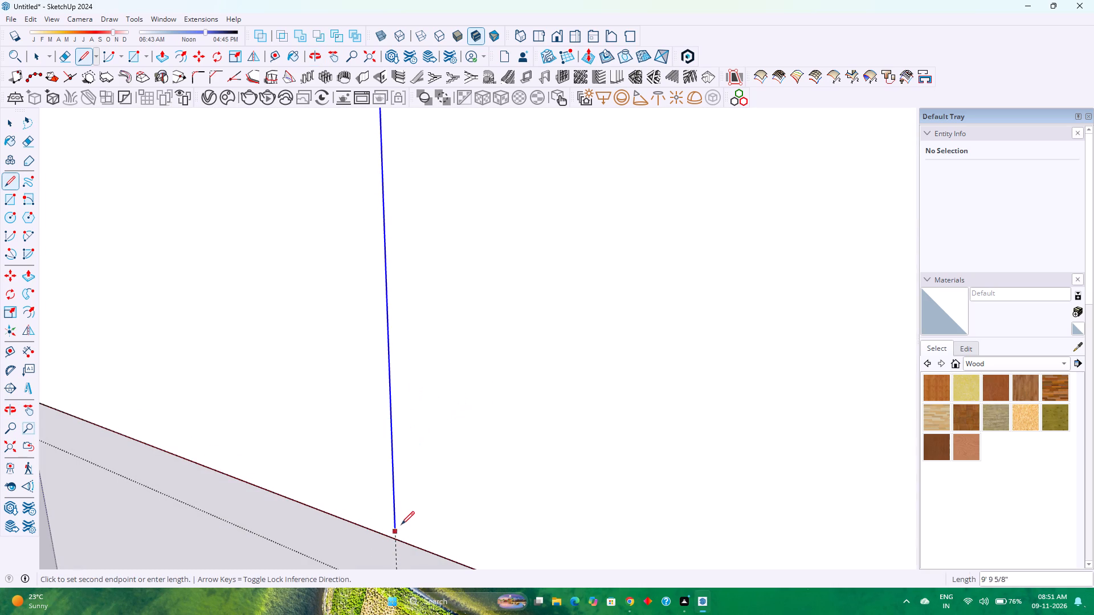
click(395, 537)
scroll(397, 473, down, 10)
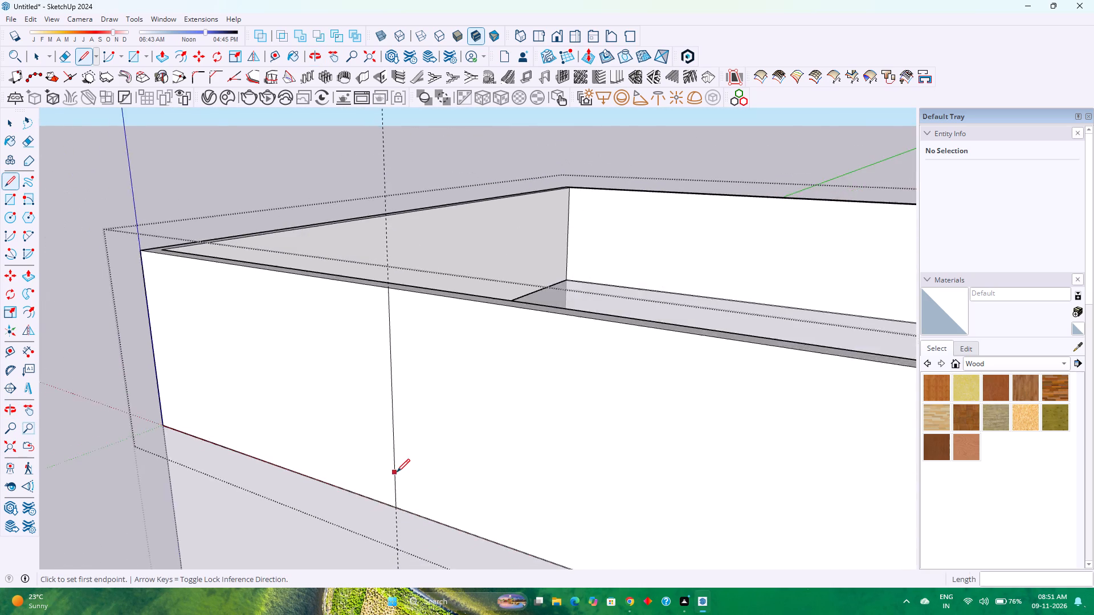
Copy the new vertical edge across the wall thickness onto the inner face of the upper front wall.
scroll(397, 472, down, 4)
key(space)
click(394, 457)
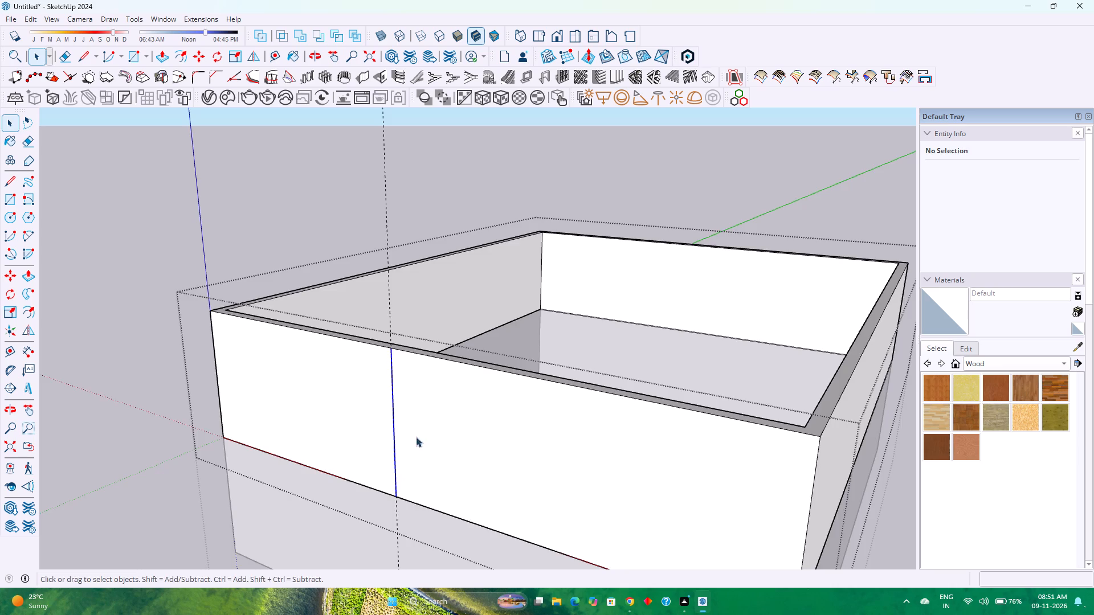
middle_drag(416, 437, 211, 536)
scroll(363, 334, up, 7)
middle_drag(207, 419, 406, 395)
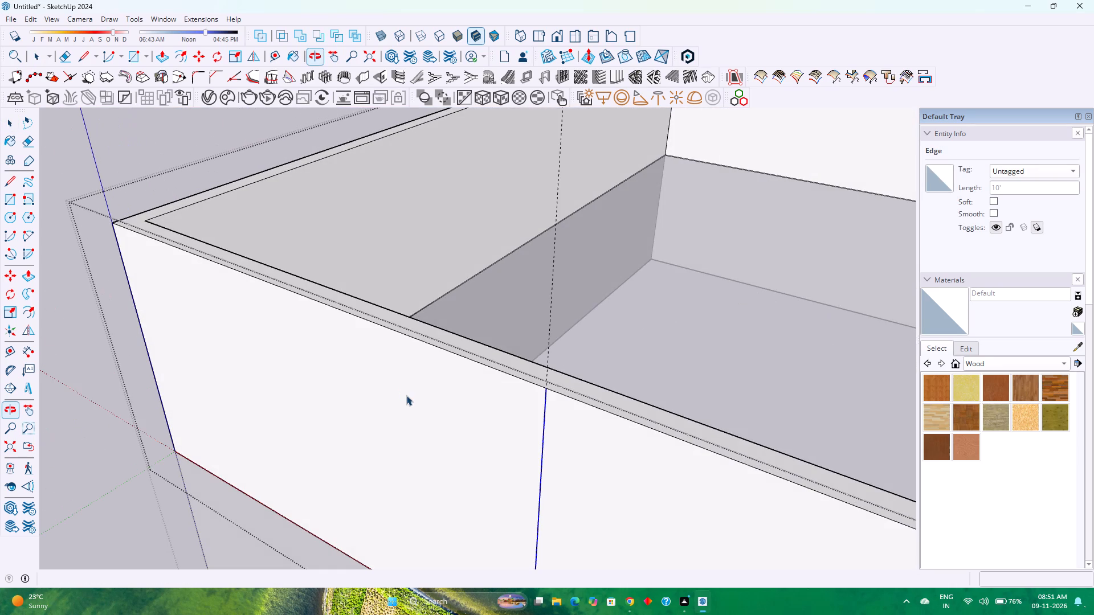
key(m)
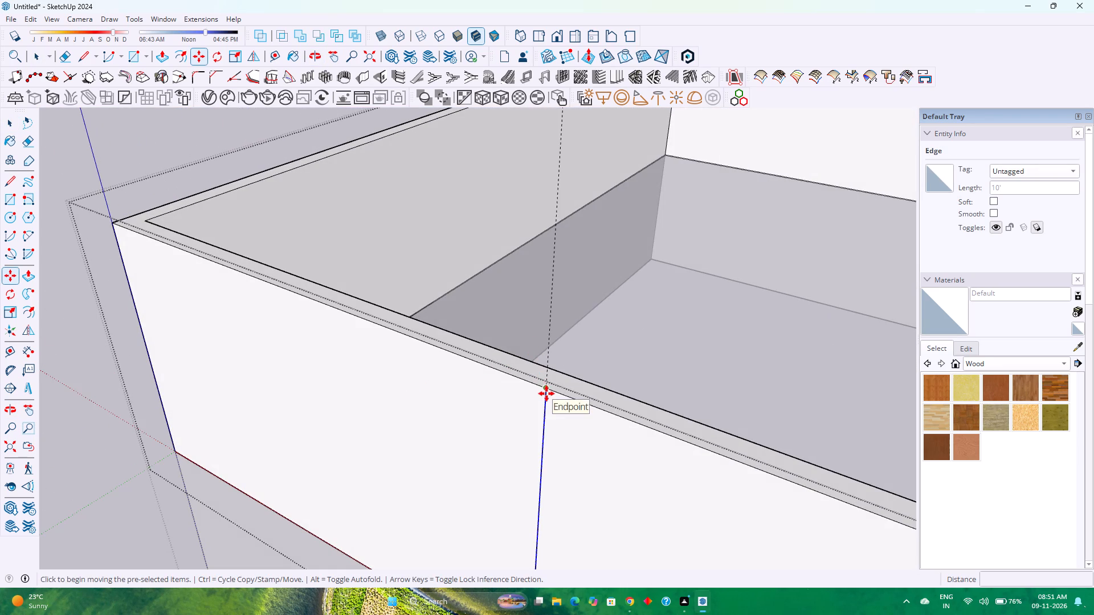
click(546, 389)
scroll(560, 370, up, 2)
middle_drag(554, 371, 423, 438)
middle_click(422, 439)
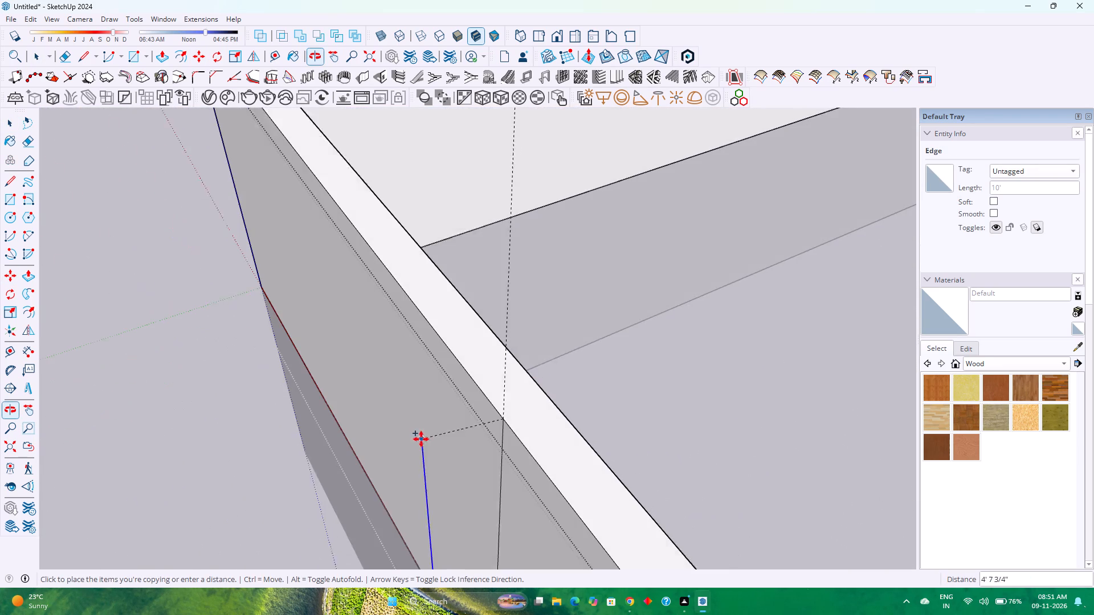
scroll(421, 439, up, 1)
click(571, 391)
Copy the vertical edge on the inner face 9" along the red axis, away from the near corner.
middle_drag(570, 412, 528, 416)
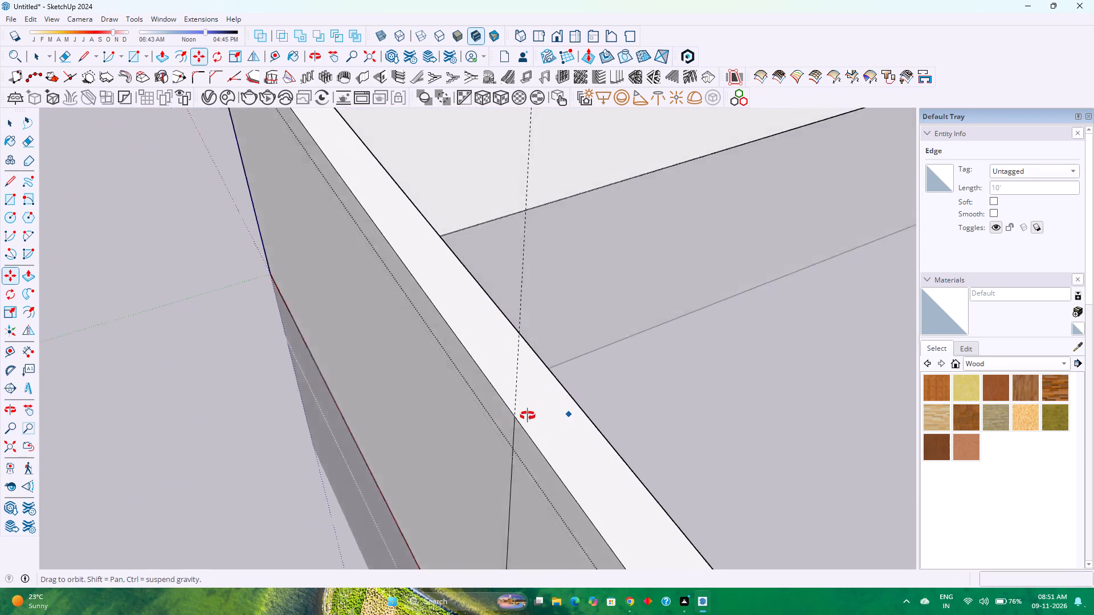
middle_drag(528, 416, 323, 421)
middle_click(322, 421)
scroll(321, 420, down, 5)
scroll(415, 436, down, 4)
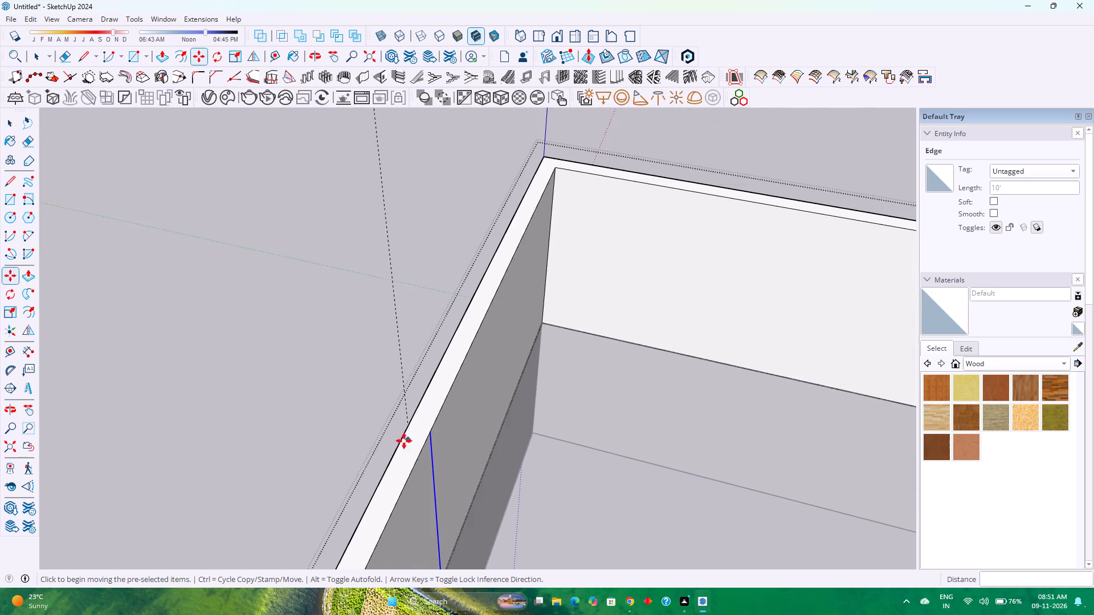
middle_drag(403, 442, 324, 457)
click(350, 430)
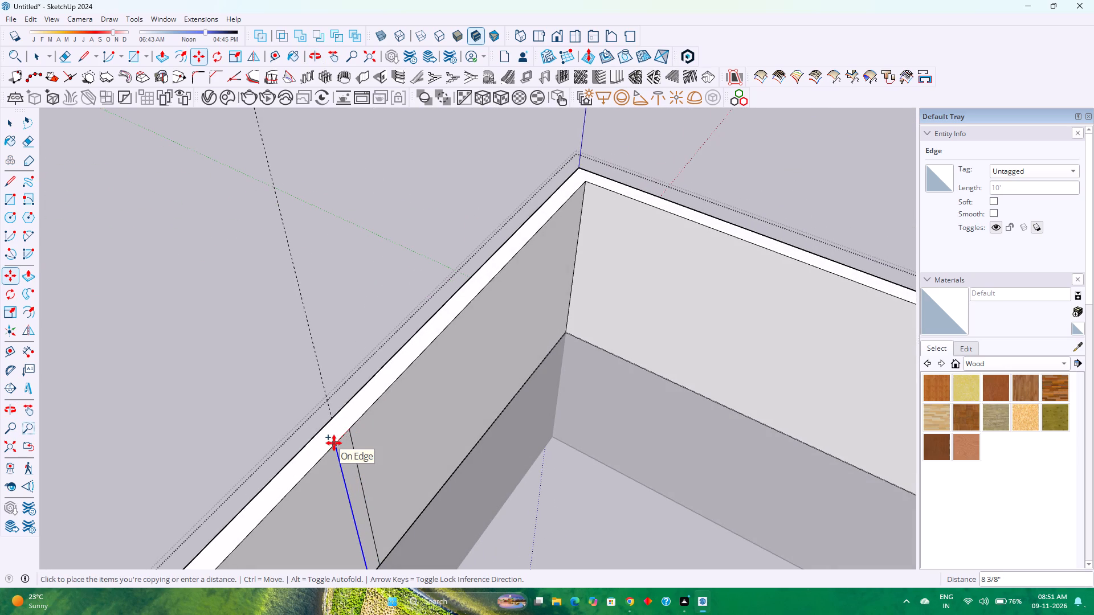
key(Right)
key(9)
key(Return)
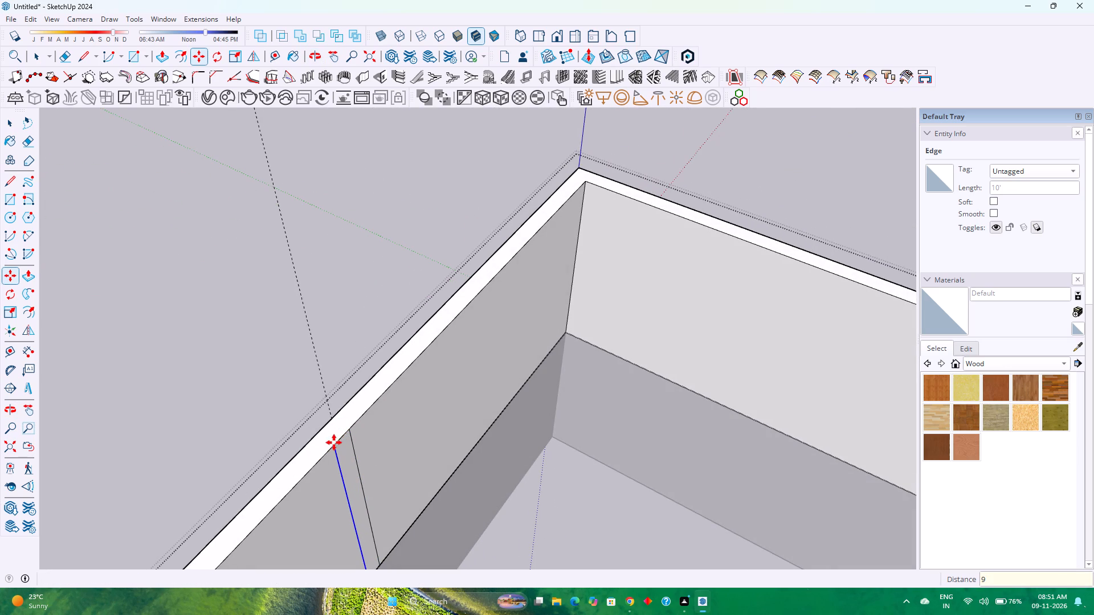
Delete the original vertical edge on the inner face, keeping the copy offset 9".
key(space)
click(354, 452)
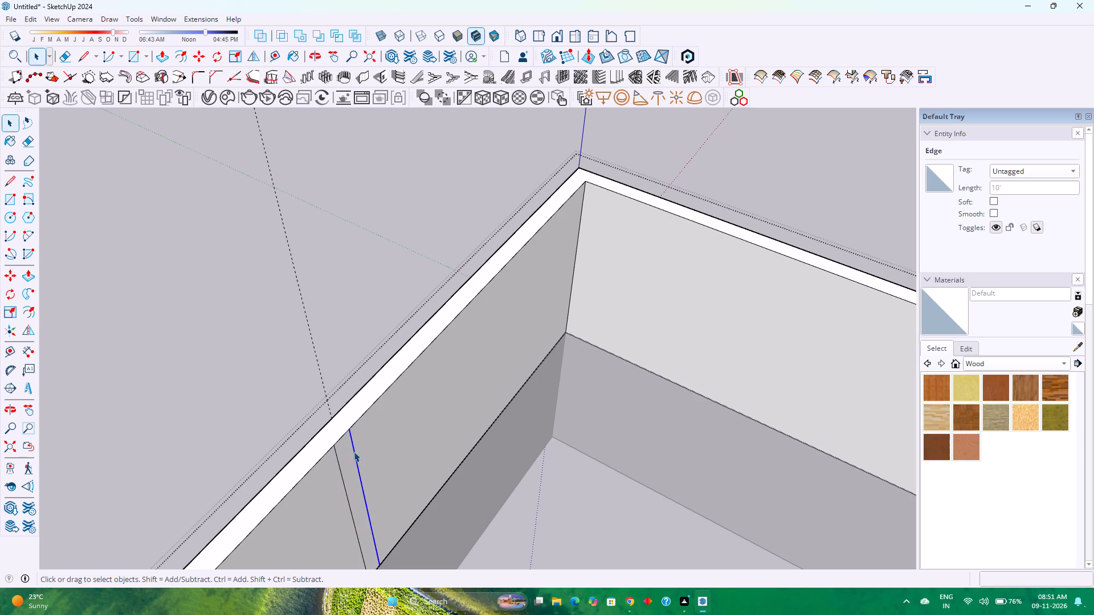
key(Delete)
Push/Pull the inner face between the near corner and the remaining vertical edge 5' into the room.
key(p)
click(382, 412)
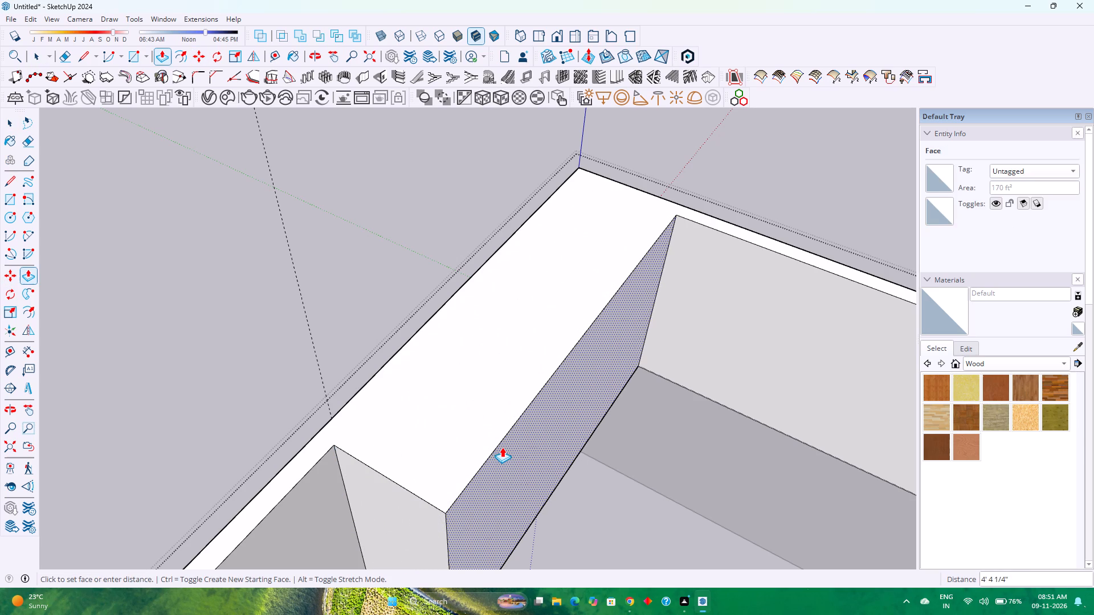
key(4)
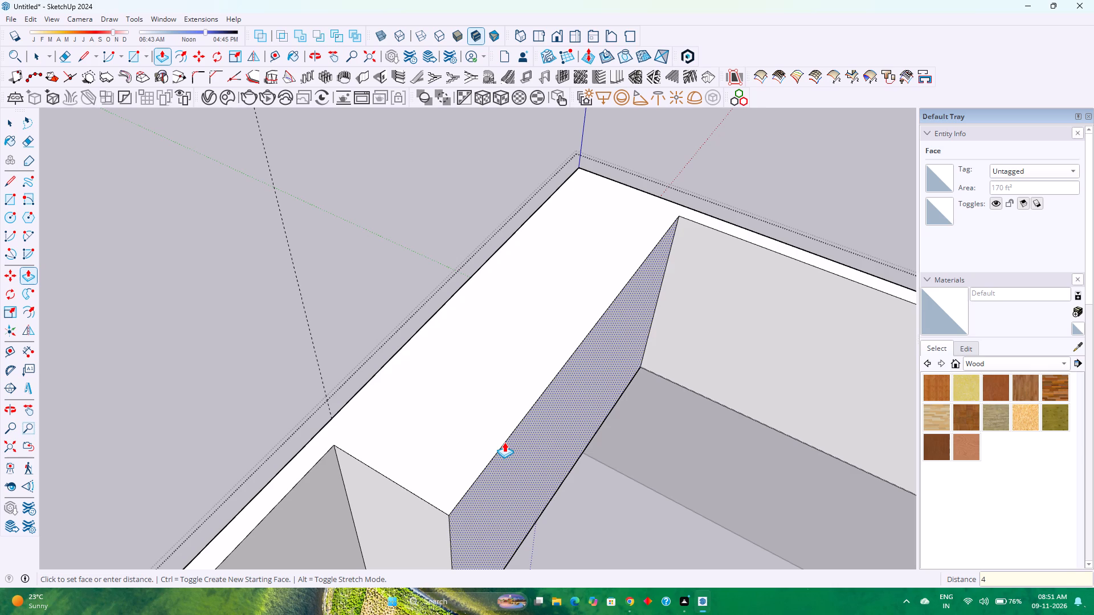
key(BackSpace)
key(5)
key(apostrophe)
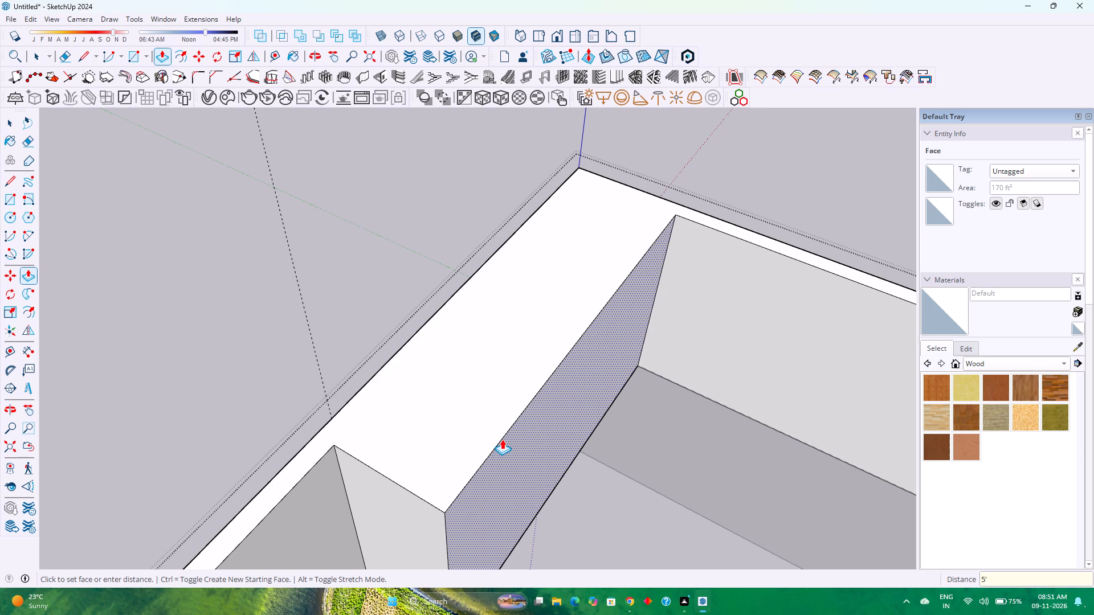
key(Return)
Copy the front wall's outer corner edge on the blue axis 9" inward along the wall's outer face.
middle_drag(370, 438, 790, 390)
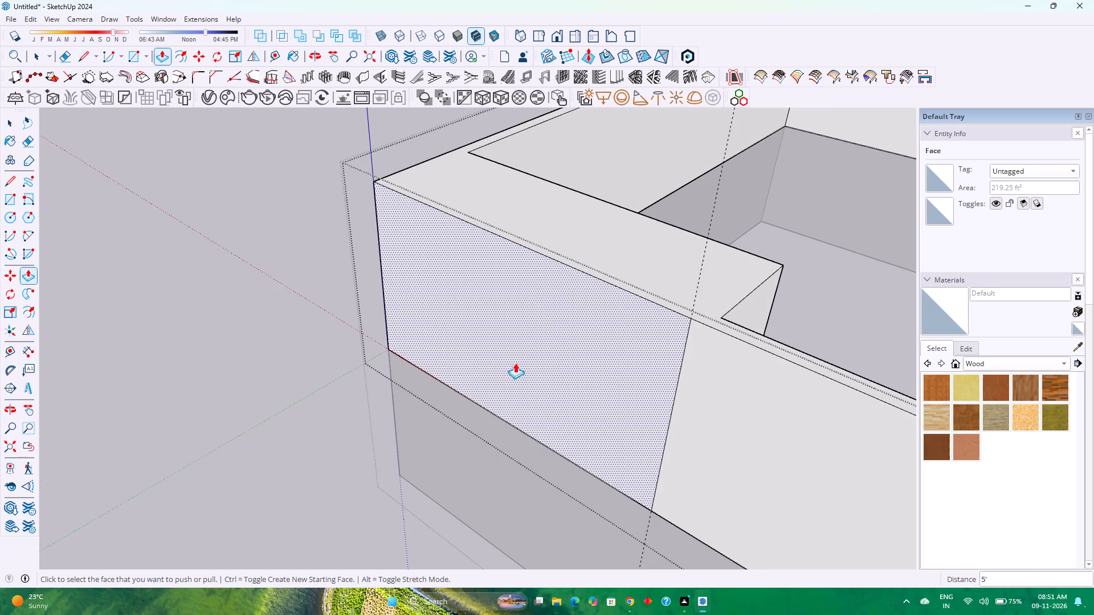
middle_drag(457, 370, 628, 350)
key(space)
click(395, 269)
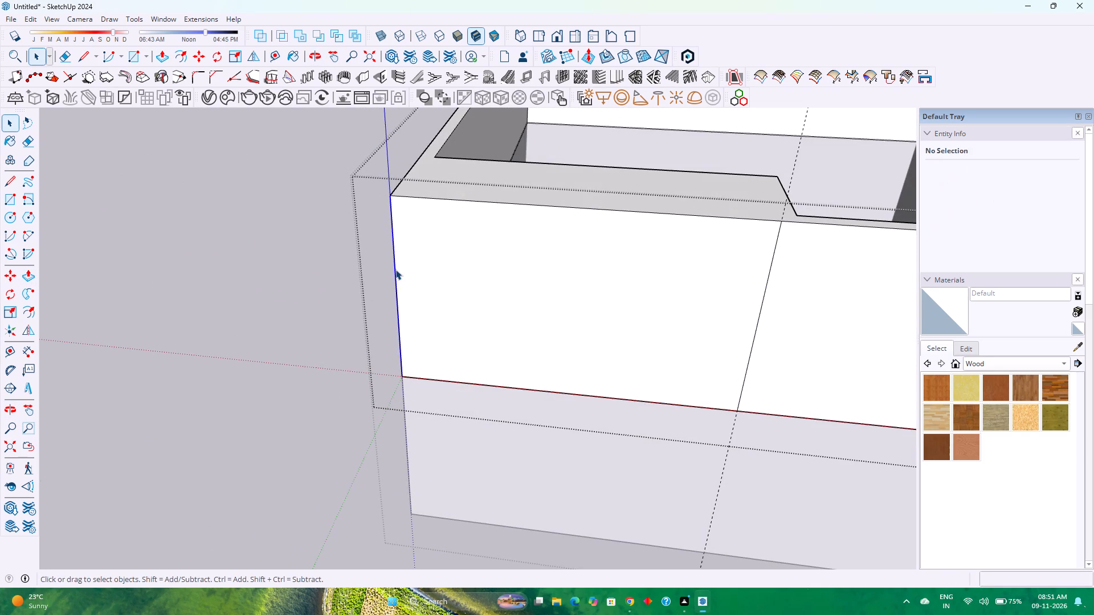
key(m)
click(390, 198)
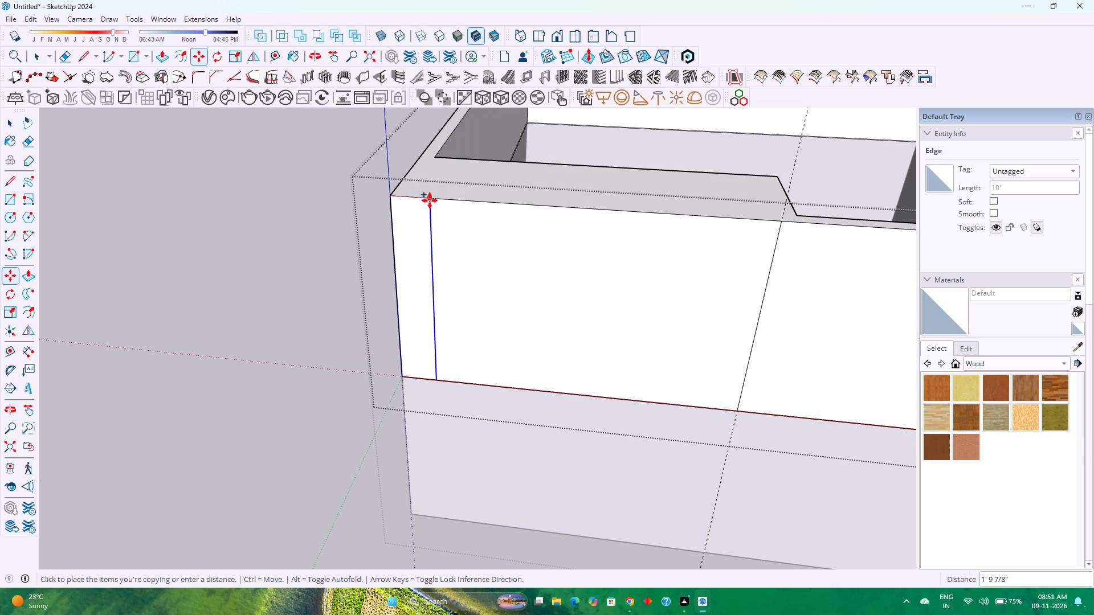
key(9)
key(Return)
Push the outer front face between the 9" corner strip and the guide line inward 5' to form a recess.
key(p)
click(501, 249)
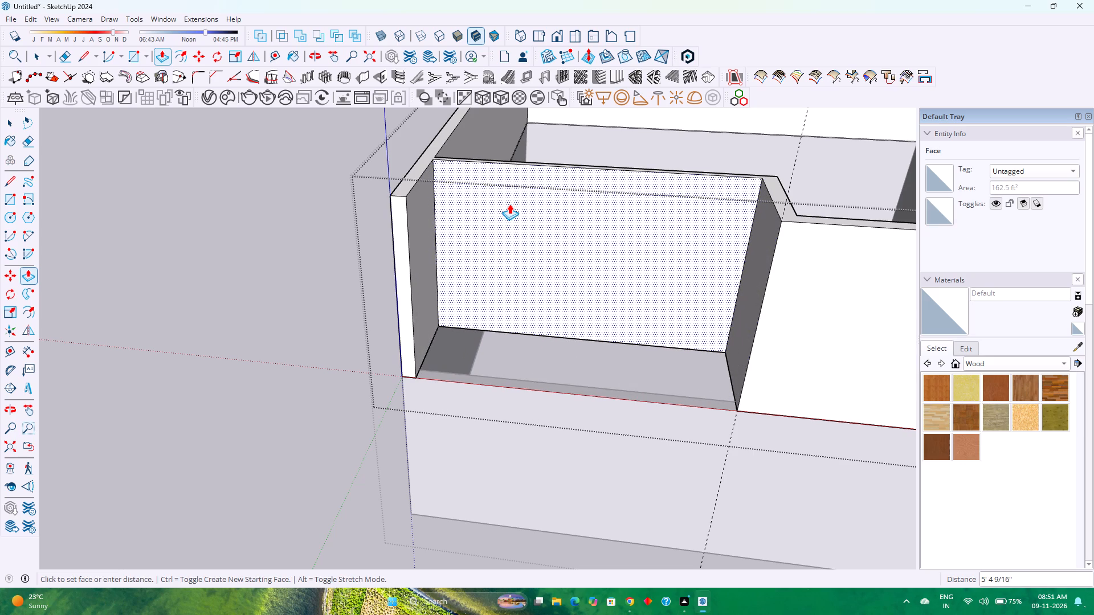
text(5')
key(Return)
key(space)
Delete all guides from the model.
scroll(410, 325, down, 4)
middle_drag(503, 325, 337, 413)
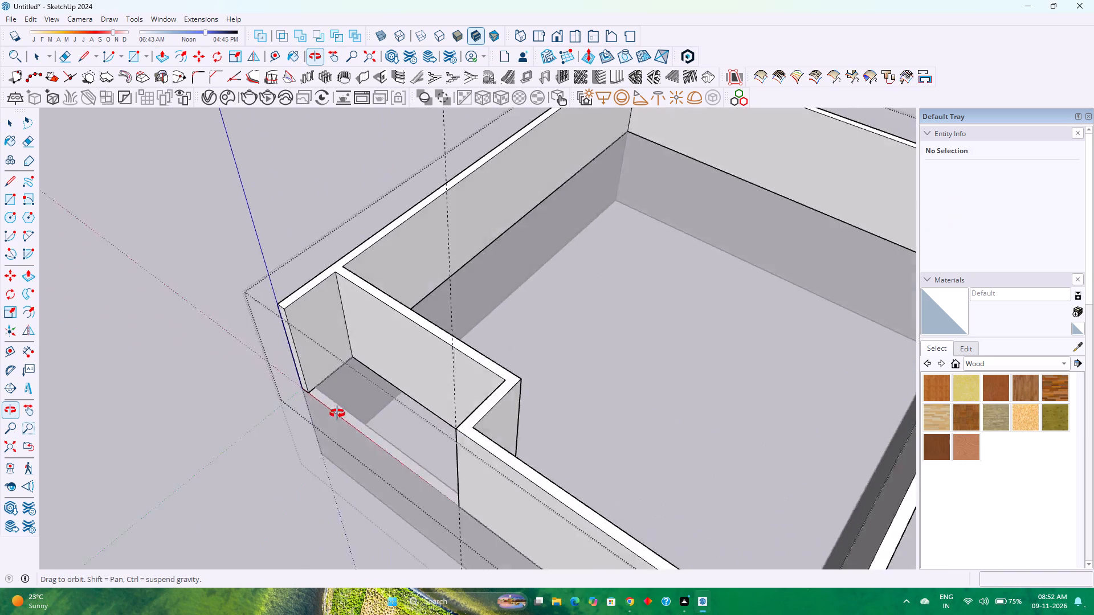
middle_drag(337, 413, 450, 306)
scroll(450, 306, down, 3)
shift+middle_drag(450, 303, 403, 406)
middle_drag(380, 401, 576, 311)
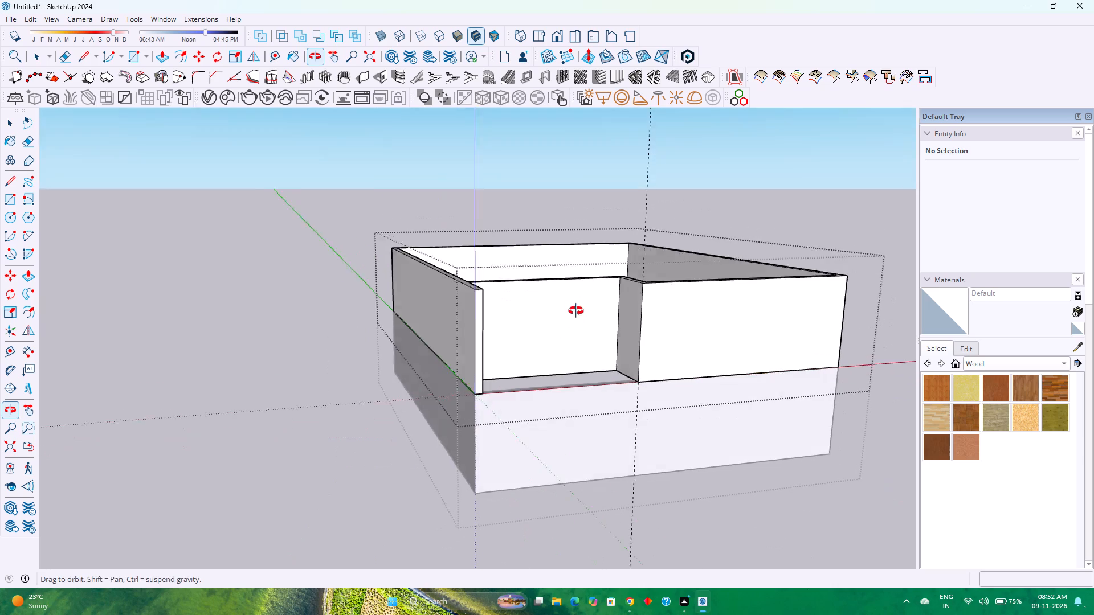
middle_drag(576, 311, 577, 308)
click(32, 15)
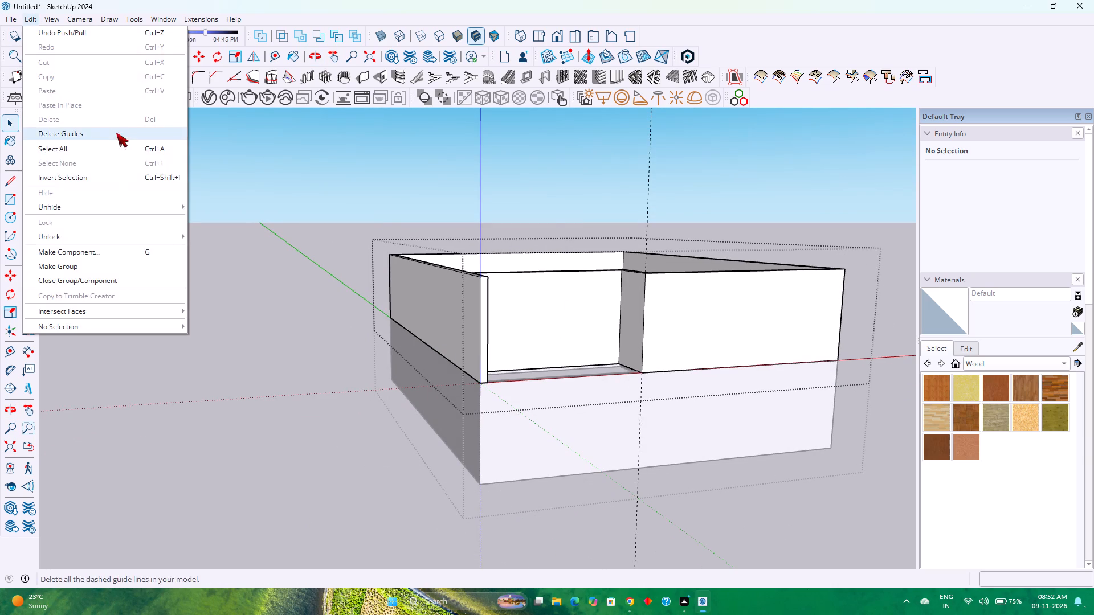
click(116, 133)
Examine the recessed front corner and the upper wall layout from several angles.
middle_drag(667, 387, 403, 510)
scroll(395, 495, down, 1)
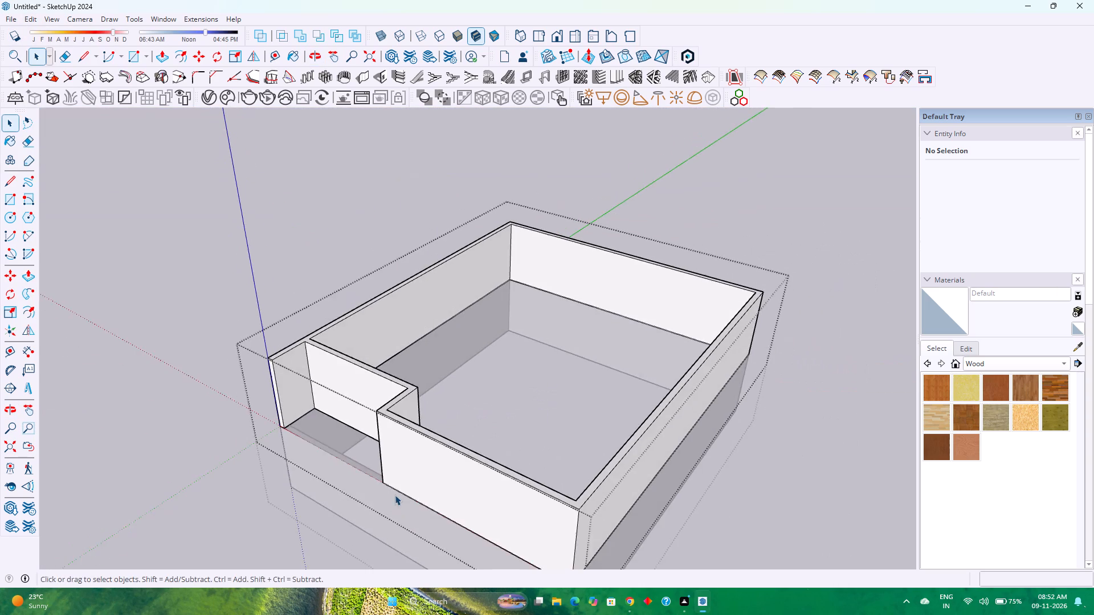
scroll(395, 495, down, 1)
middle_drag(395, 489, 649, 424)
middle_click(649, 424)
middle_click(649, 424)
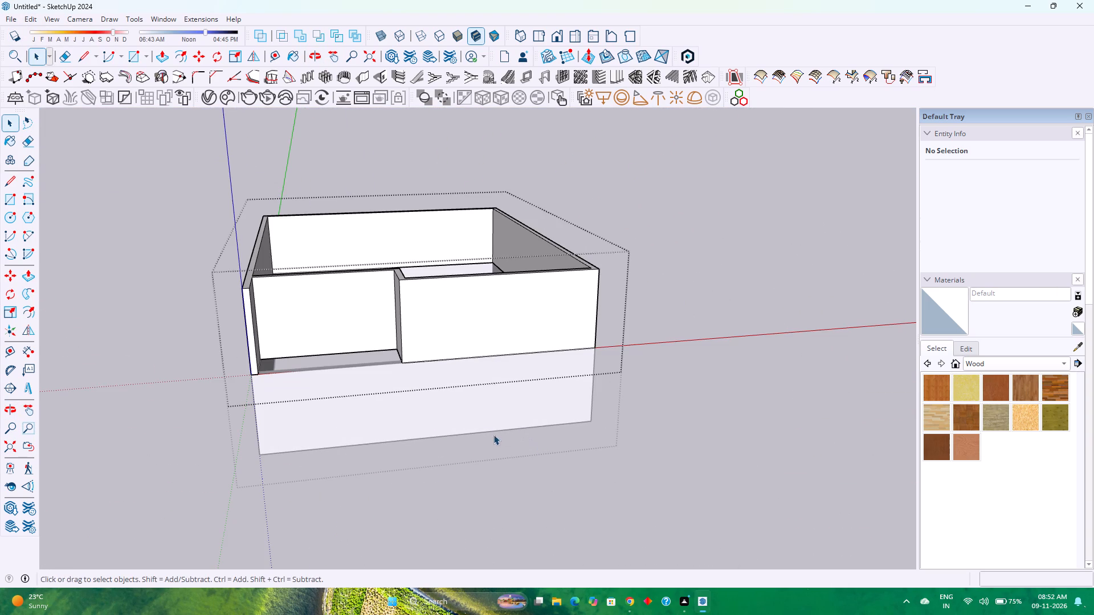
scroll(432, 427, up, 3)
shift+middle_drag(430, 427, 582, 536)
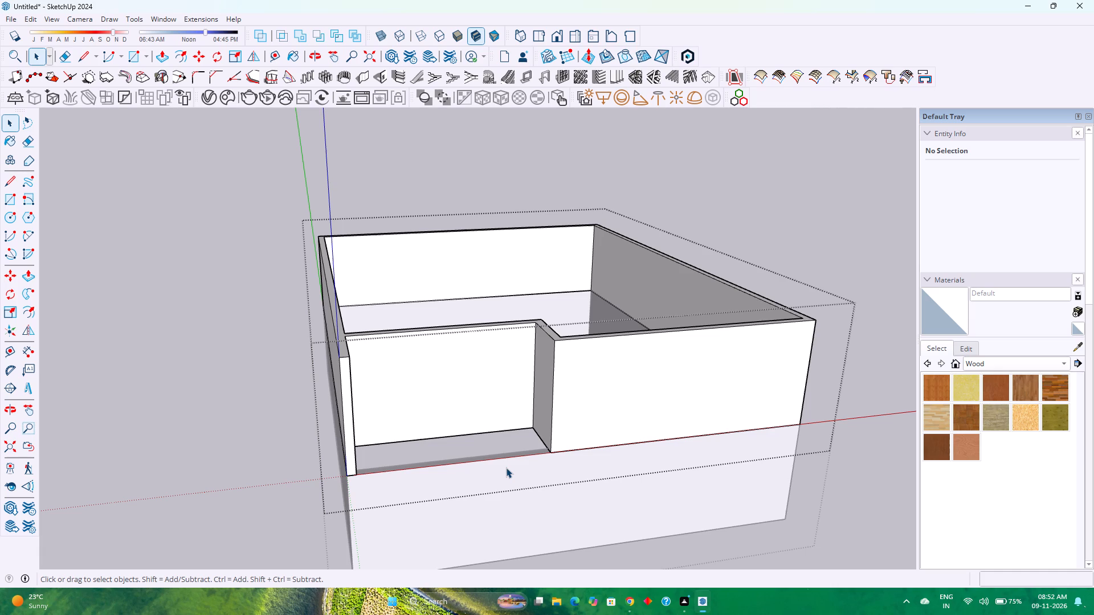
scroll(499, 469, down, 2)
Examine the upper-level walls and the front recess from several angles, leaving and reopening the wall group.
scroll(499, 469, down, 3)
click(834, 452)
scroll(796, 460, up, 2)
middle_drag(793, 460, 594, 425)
double_click(484, 364)
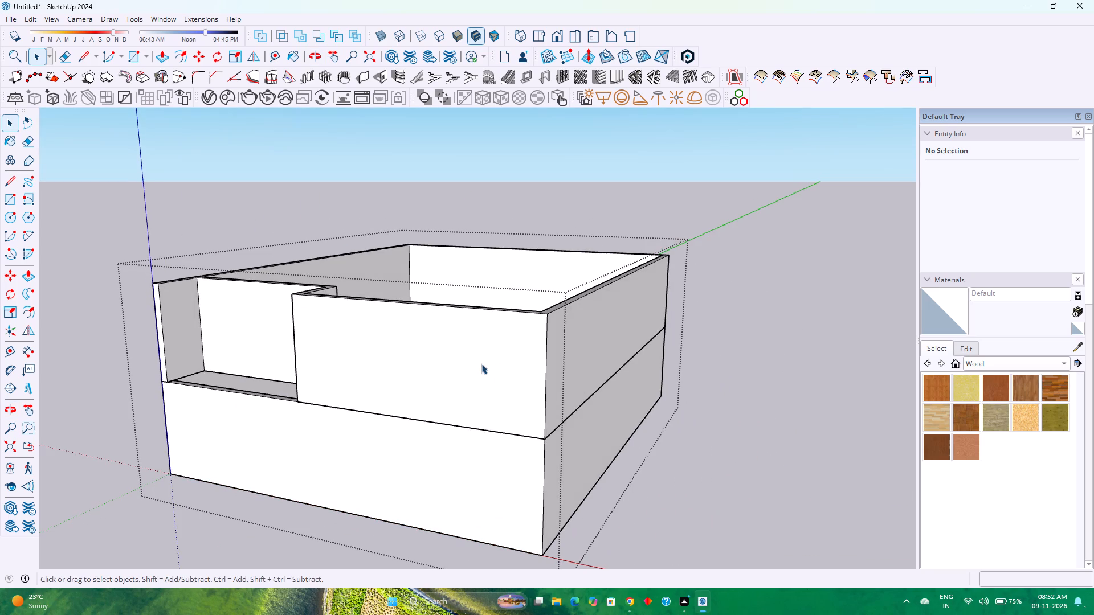
scroll(481, 364, up, 4)
double_click(417, 383)
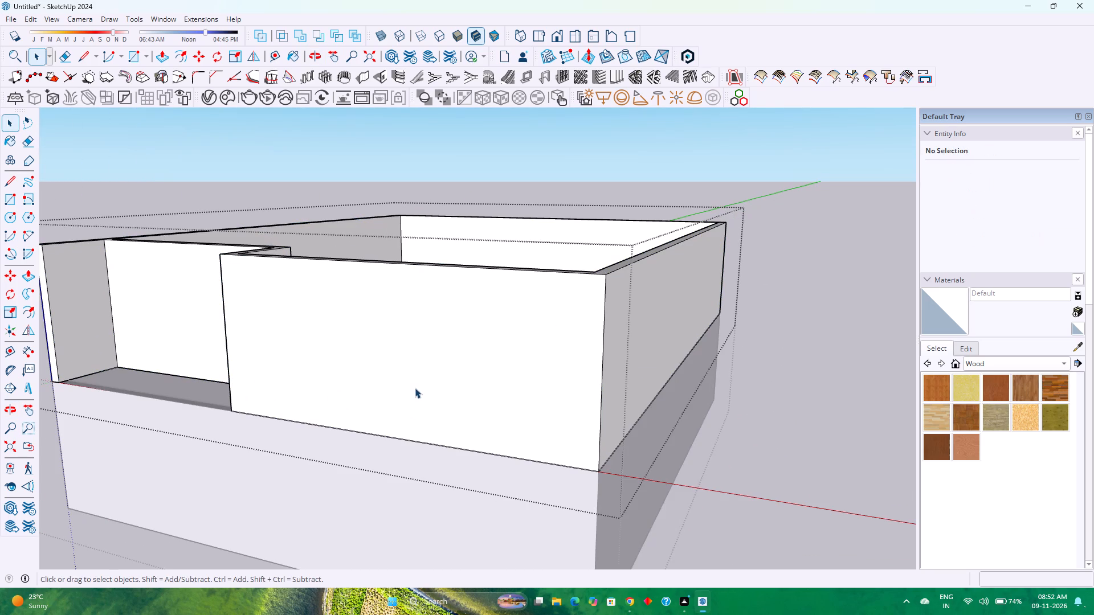
scroll(468, 353, down, 1)
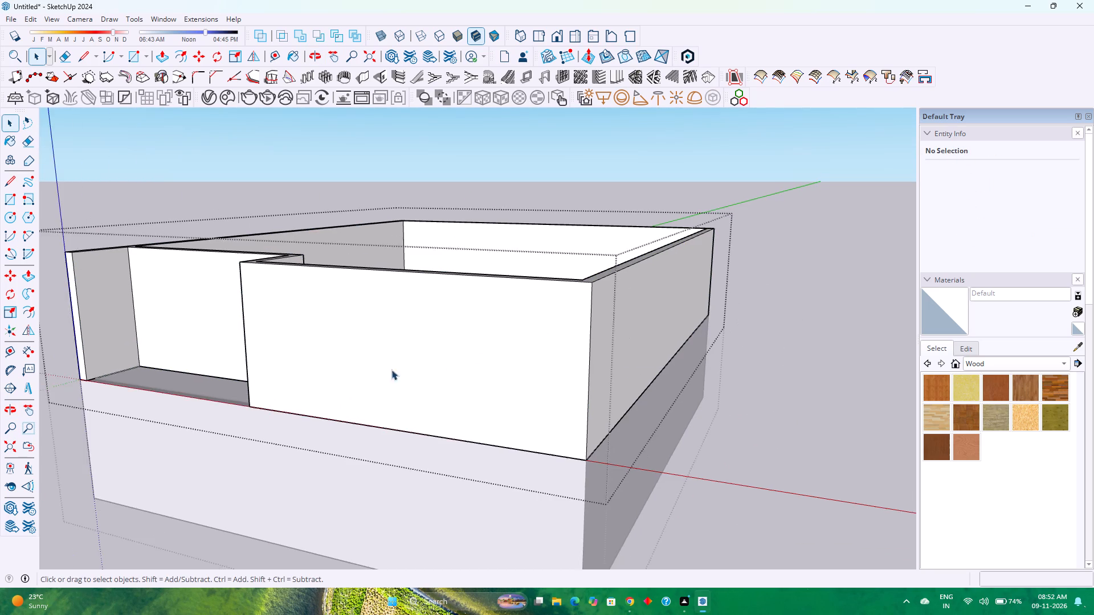
scroll(339, 370, down, 3)
middle_drag(238, 347, 711, 449)
middle_click(711, 449)
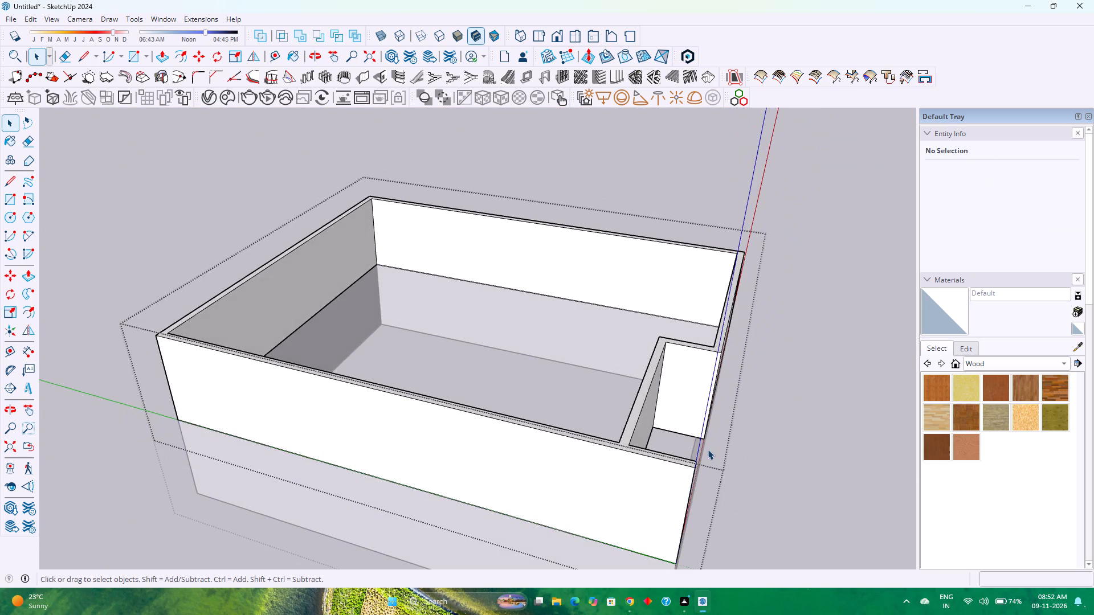
Push the room-side face of the recess's back wall 1' further into the building.
scroll(700, 449, down, 4)
scroll(700, 449, up, 4)
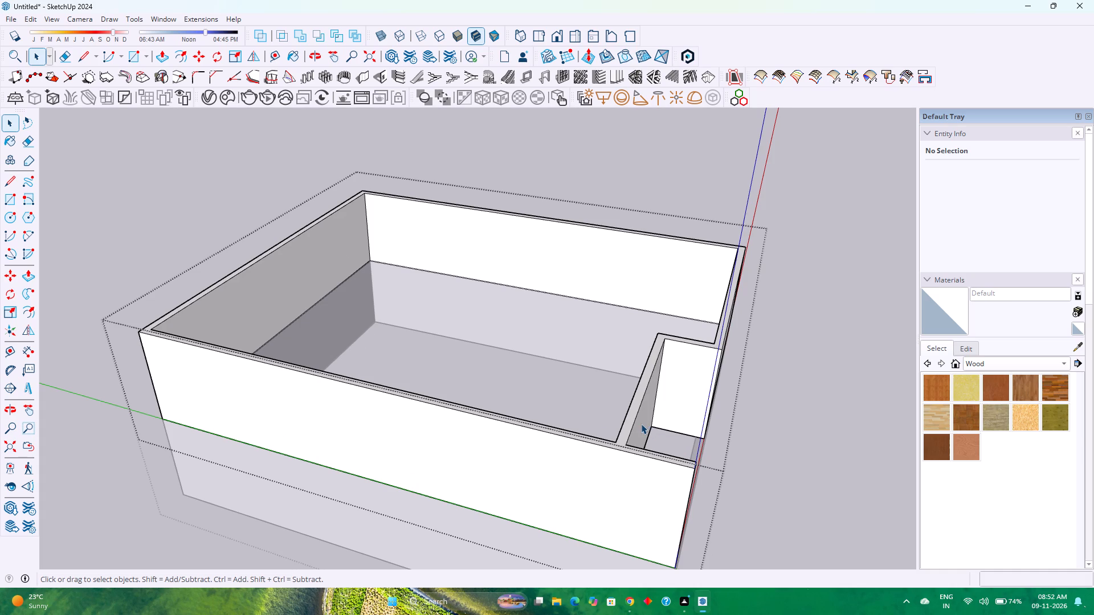
scroll(630, 415, down, 2)
scroll(610, 405, up, 1)
middle_drag(610, 405, 869, 438)
middle_click(869, 438)
scroll(704, 323, up, 3)
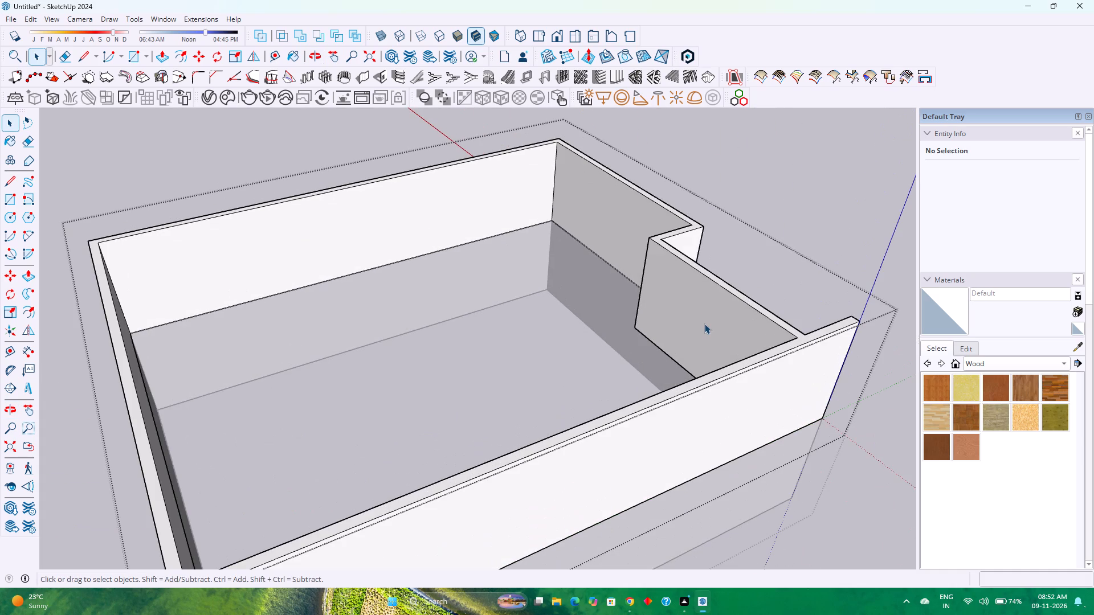
click(704, 323)
key(p)
click(704, 323)
text(1')
key(Return)
Push the outer face of the recess's back wall inward 1' to deepen the recess and restore the wall thickness.
middle_drag(753, 287, 346, 363)
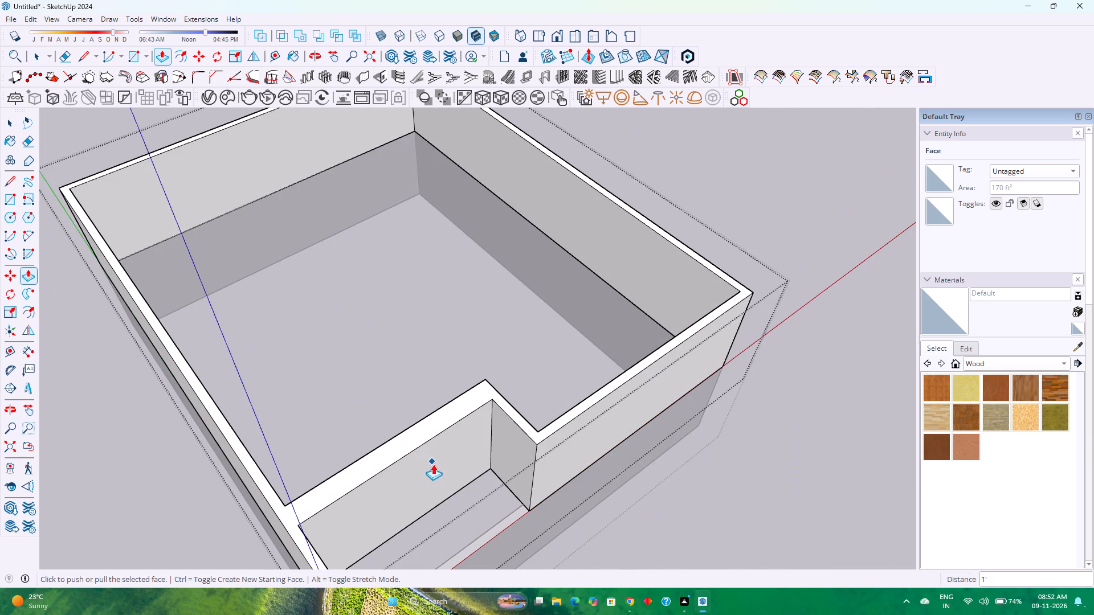
key(Escape)
click(429, 471)
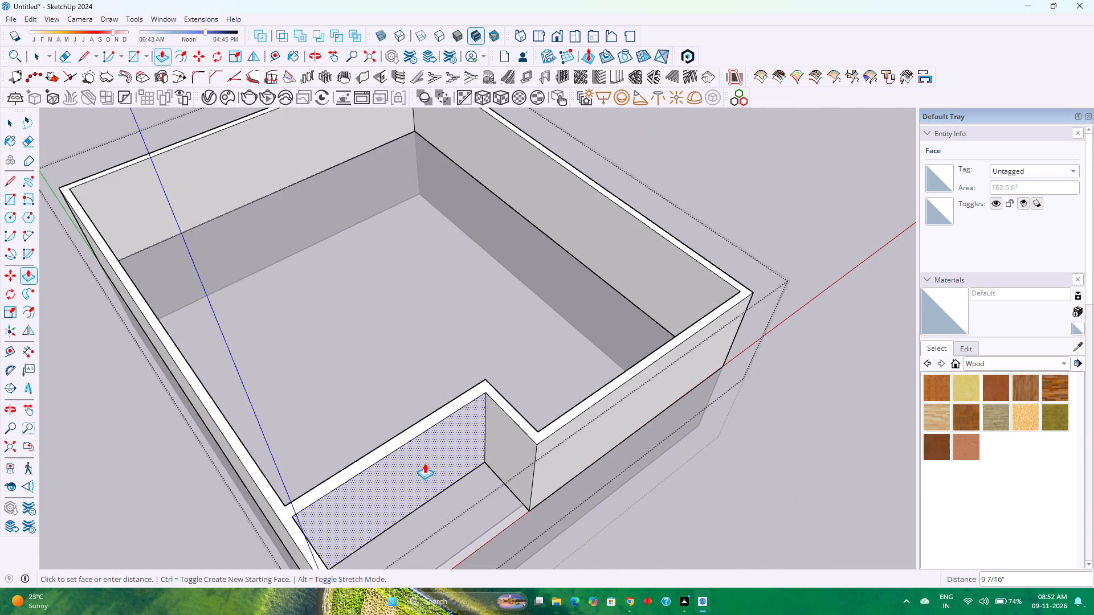
text(1')
key(Return)
scroll(426, 457, down, 5)
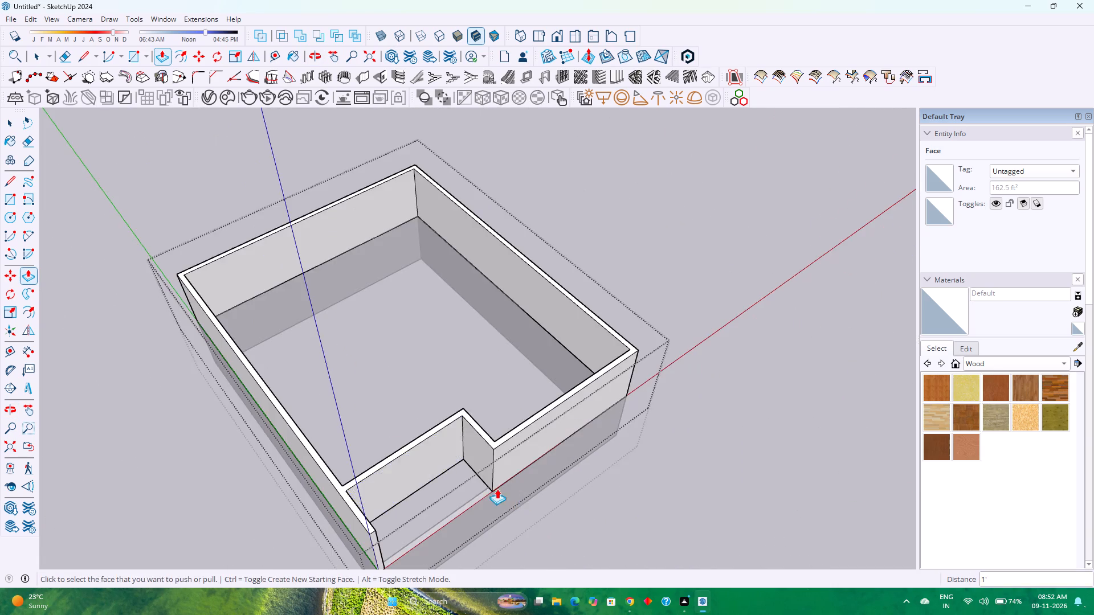
middle_drag(491, 486, 234, 362)
middle_click(234, 362)
key(space)
Examine the deepened recess and the adjoining front wall from the front and from above.
scroll(292, 358, up, 4)
middle_drag(353, 367, 293, 335)
scroll(311, 323, up, 4)
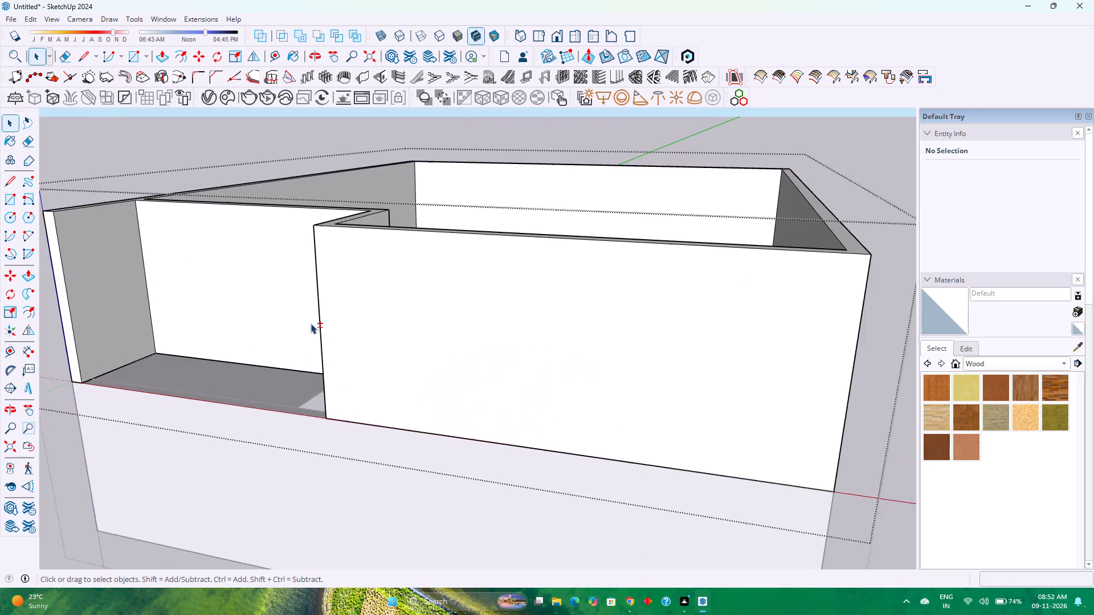
shift+middle_drag(311, 323, 312, 402)
middle_drag(304, 403, 359, 367)
scroll(399, 359, down, 5)
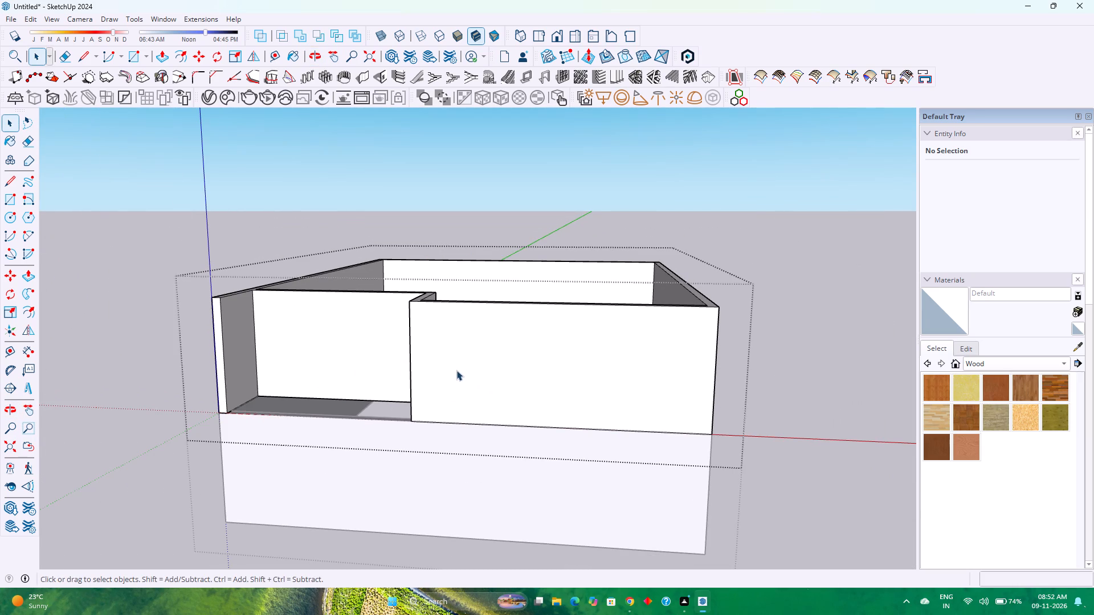
scroll(405, 346, down, 4)
middle_click(405, 348)
middle_drag(406, 353, 435, 504)
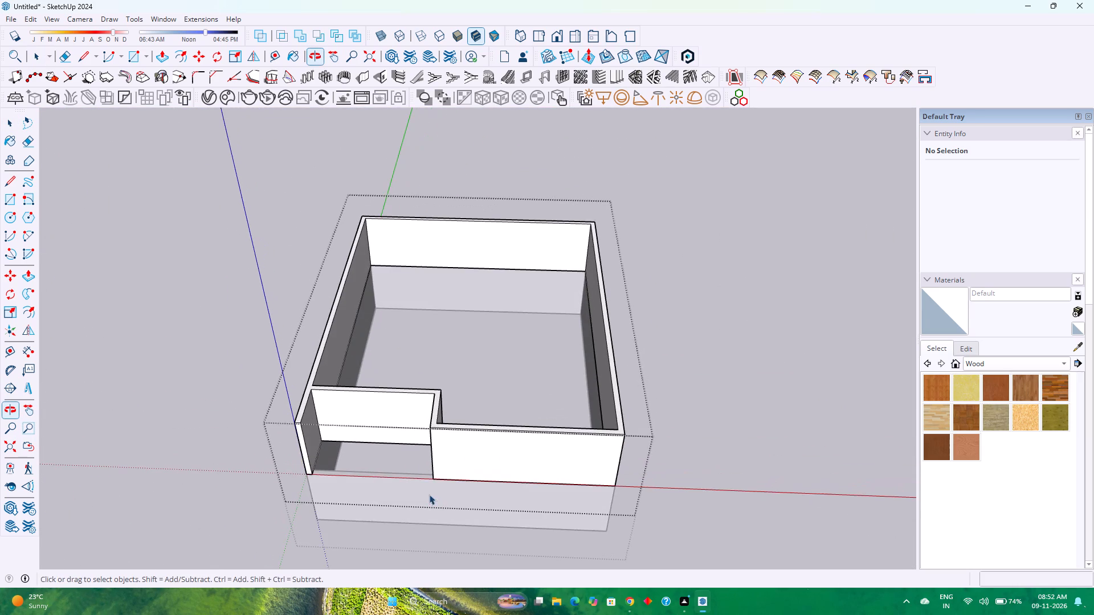
scroll(414, 411, up, 4)
scroll(413, 408, down, 5)
scroll(413, 408, up, 4)
scroll(412, 408, down, 5)
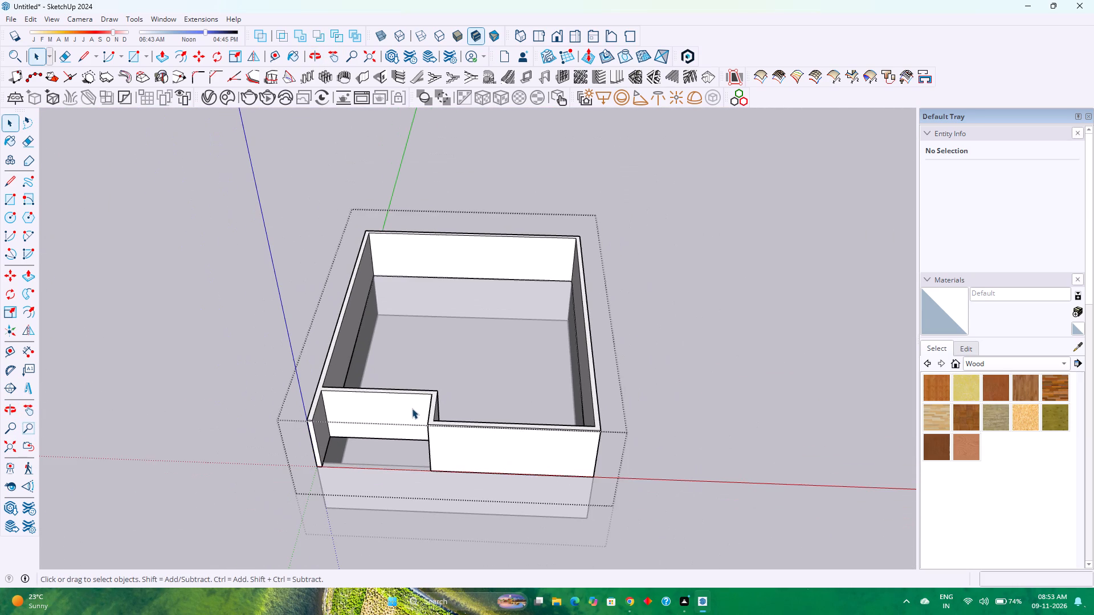
scroll(412, 407, up, 5)
scroll(411, 407, down, 5)
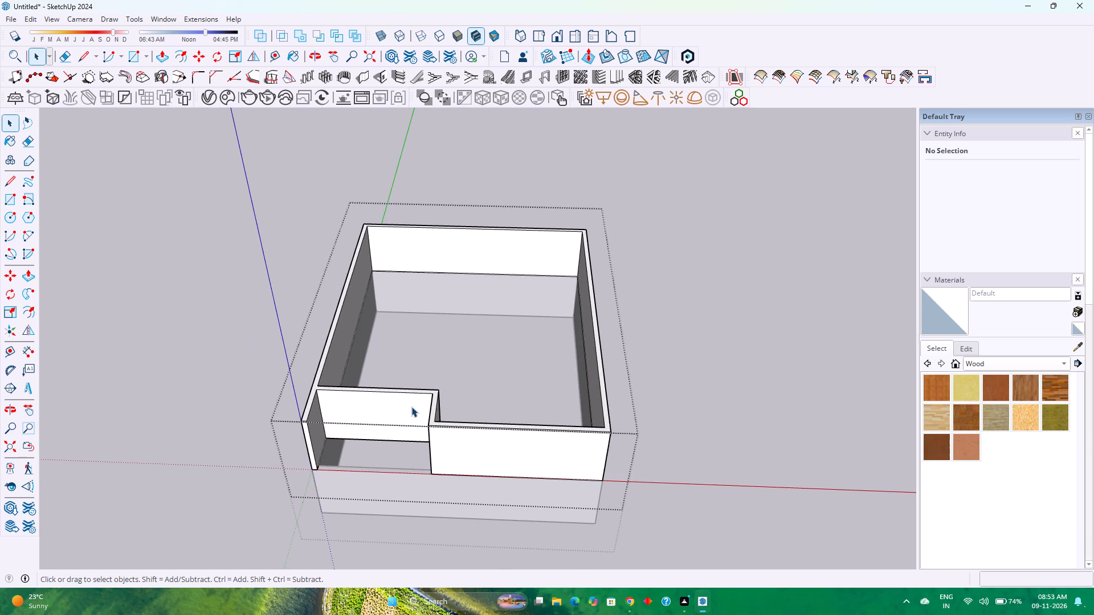
scroll(410, 407, up, 5)
scroll(410, 407, down, 5)
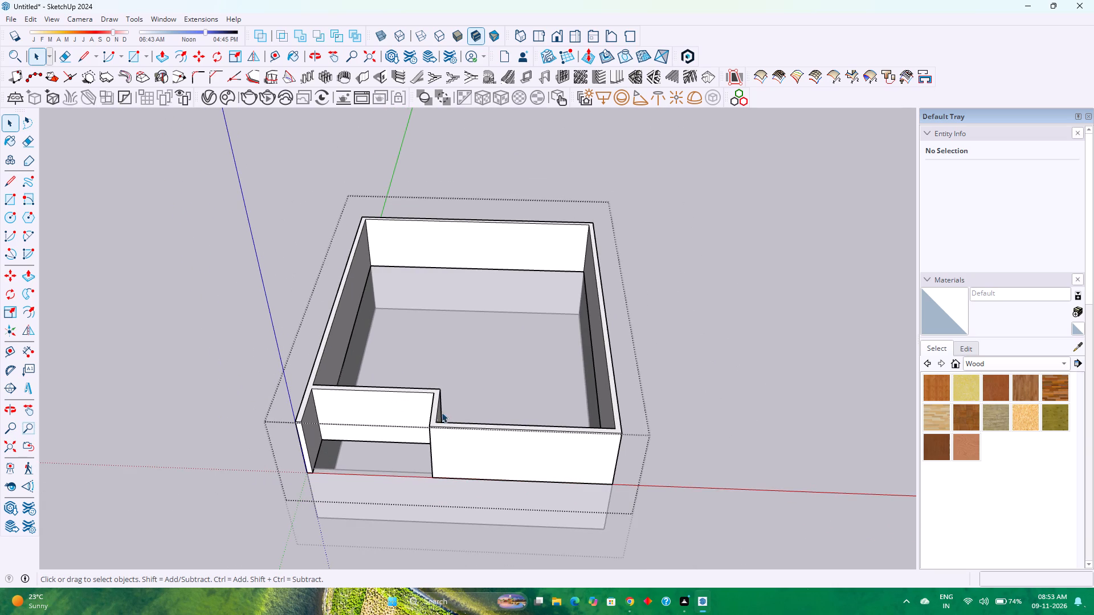
Pull the outer face of the upper front wall section beside the recess outward 3'.
middle_drag(442, 412, 488, 359)
middle_drag(490, 358, 495, 355)
middle_drag(499, 354, 541, 347)
middle_drag(613, 343, 623, 340)
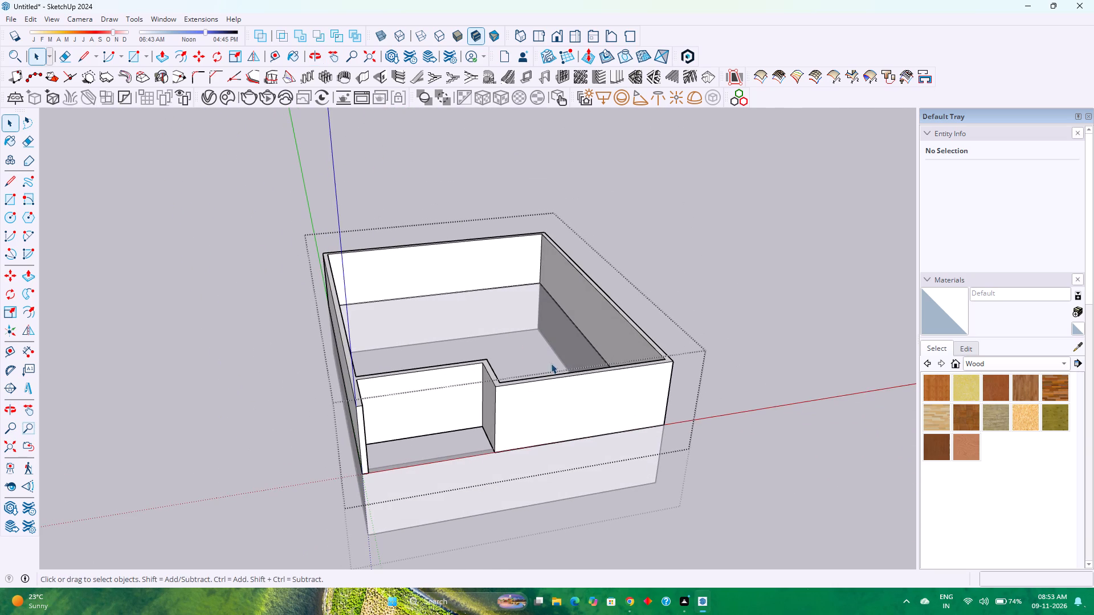
key(p)
click(566, 407)
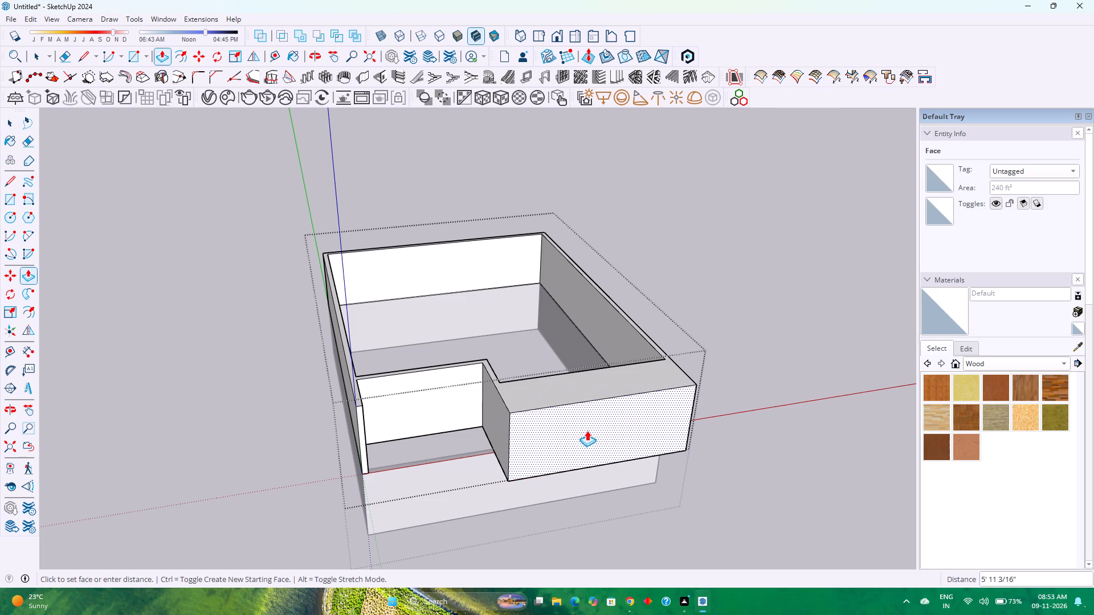
key(3)
key(apostrophe)
key(Return)
Push the room-side face of the projecting front wall section outward 3' so the wall is thin again.
middle_drag(558, 407, 843, 467)
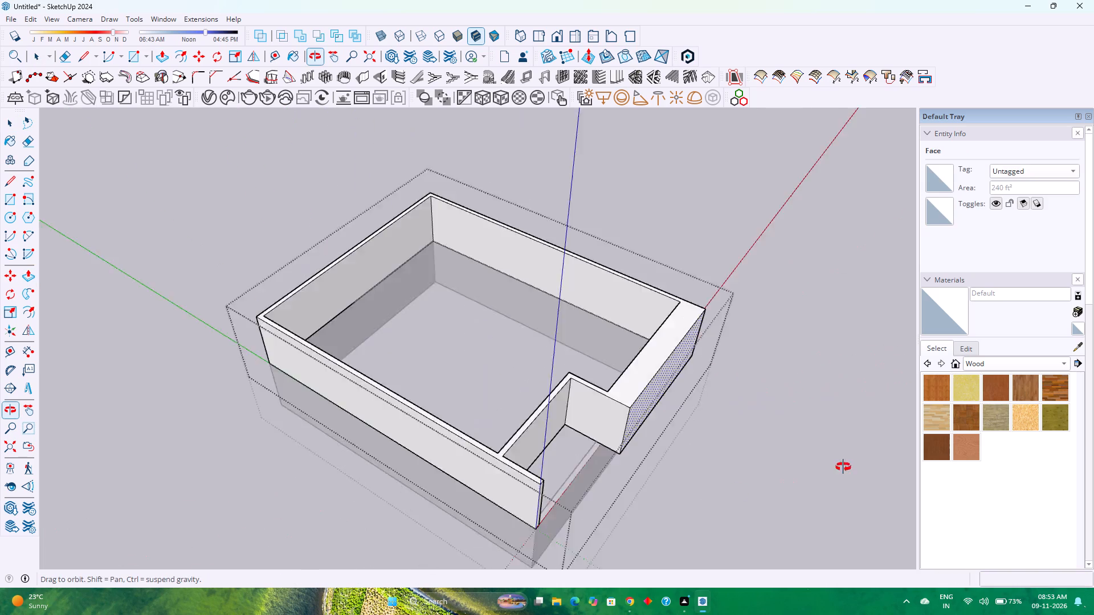
middle_drag(843, 467, 884, 448)
middle_click(890, 444)
scroll(638, 324, up, 4)
scroll(638, 323, down, 1)
scroll(638, 323, up, 3)
middle_drag(619, 331, 790, 425)
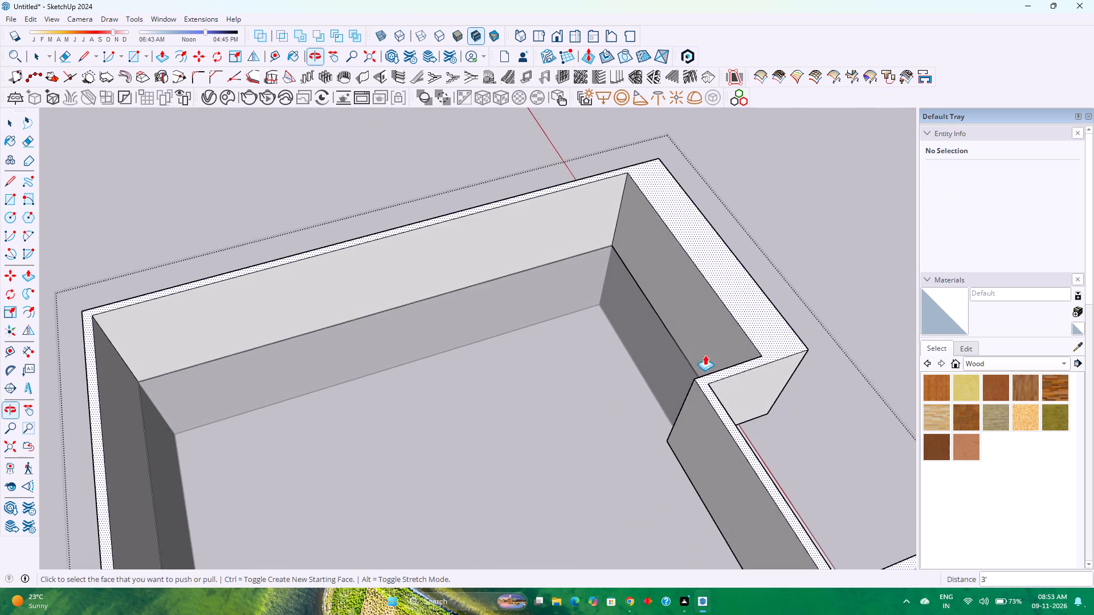
click(700, 343)
text(3')
key(Return)
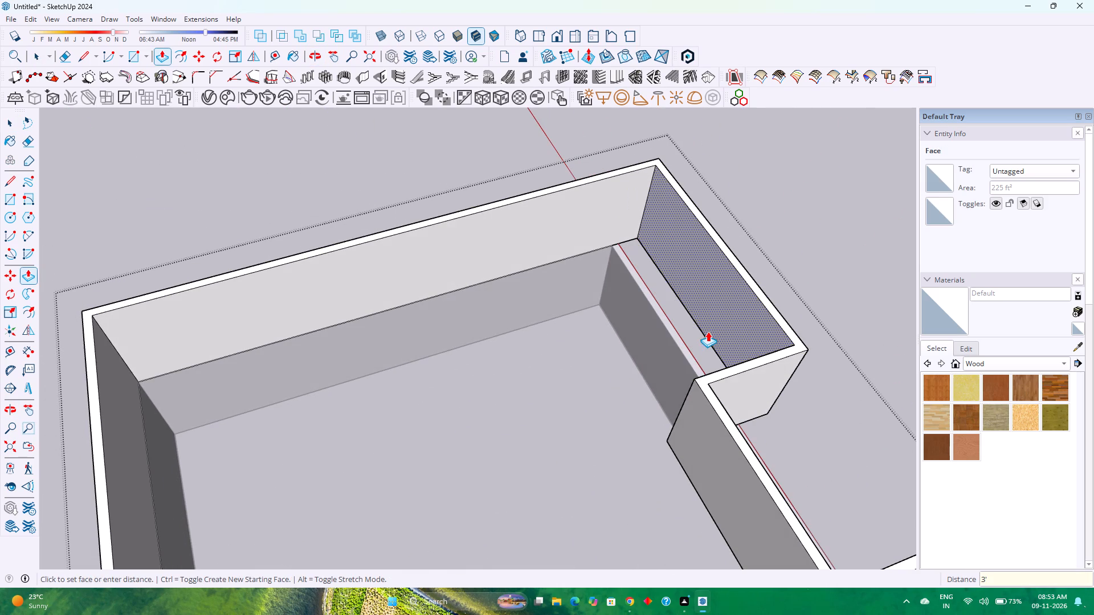
key(space)
Examine the projecting front wall section and its overhang above the lower level from several angles.
scroll(744, 378, down, 1)
middle_drag(744, 378, 314, 399)
scroll(337, 381, down, 4)
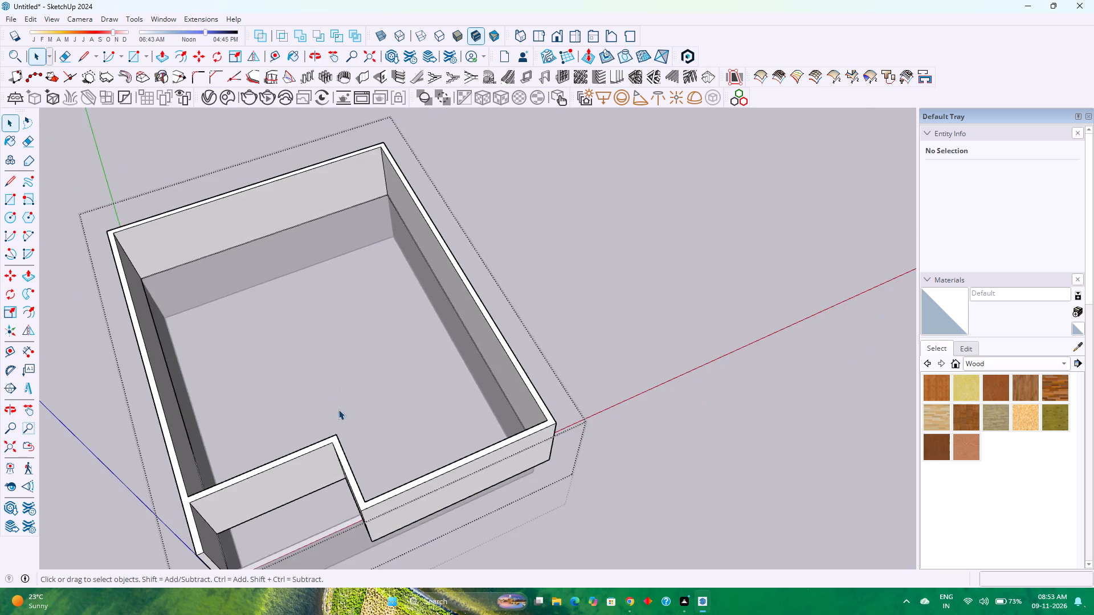
middle_drag(341, 522, 309, 437)
scroll(337, 412, up, 5)
middle_drag(239, 523, 388, 328)
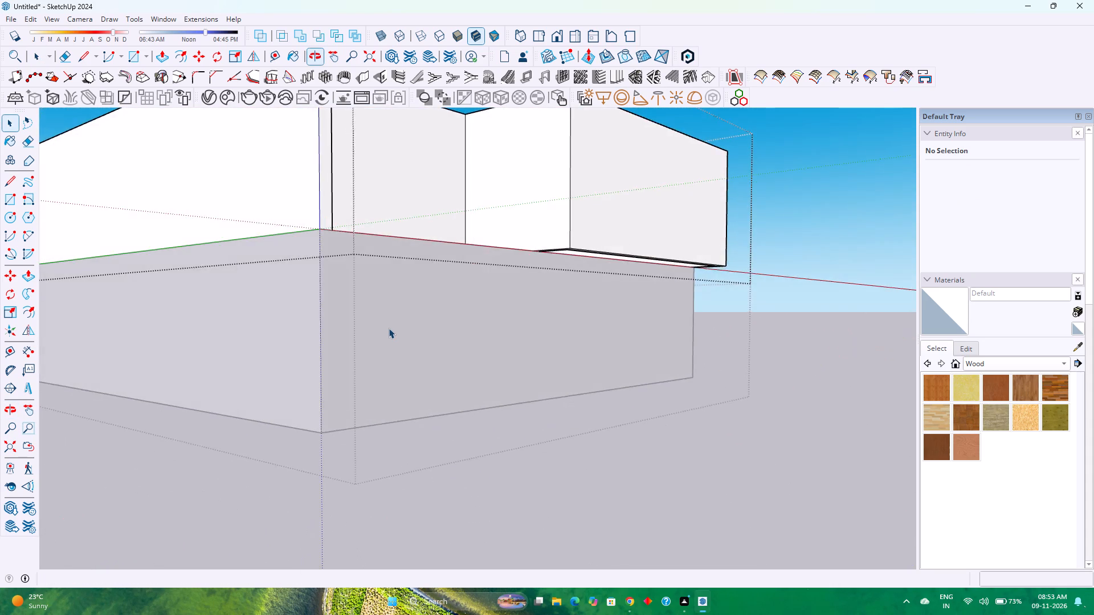
scroll(389, 328, down, 4)
middle_drag(419, 310, 349, 372)
scroll(492, 227, up, 5)
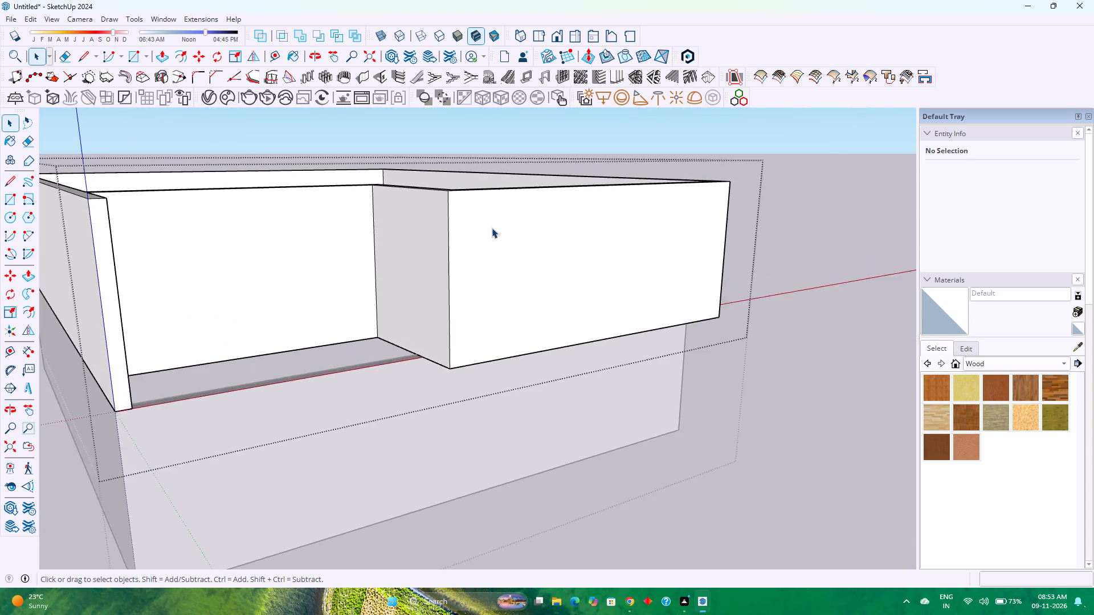
scroll(492, 228, up, 3)
middle_drag(487, 234, 457, 252)
scroll(434, 277, down, 3)
Pull the outer face of the projecting front wall section outward another 1'.
middle_drag(556, 178, 501, 252)
scroll(501, 250, down, 4)
key(p)
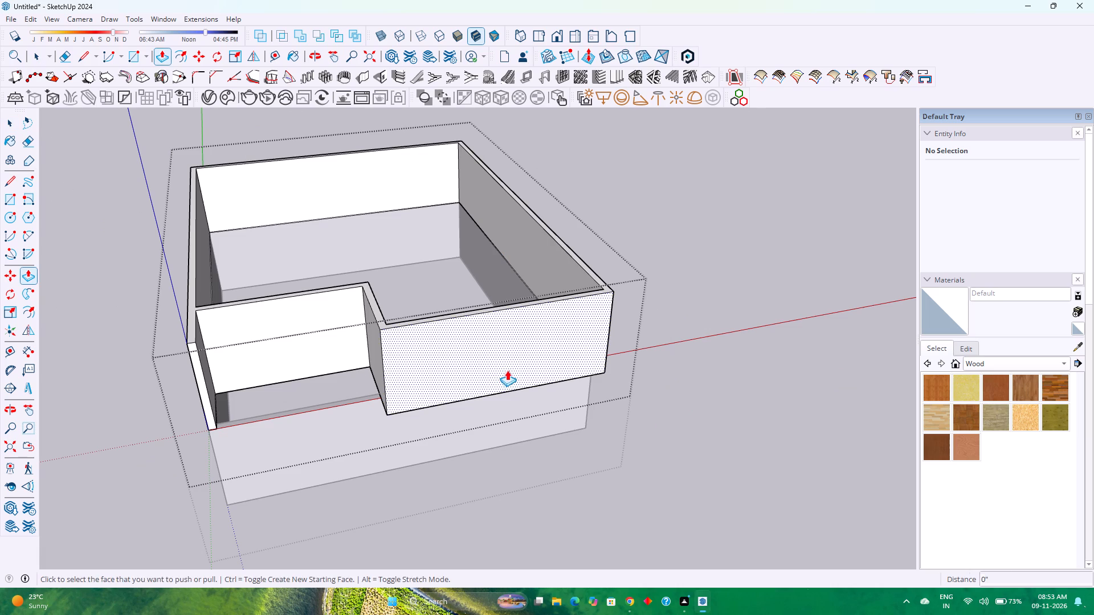
click(507, 370)
key(3)
key(BackSpace)
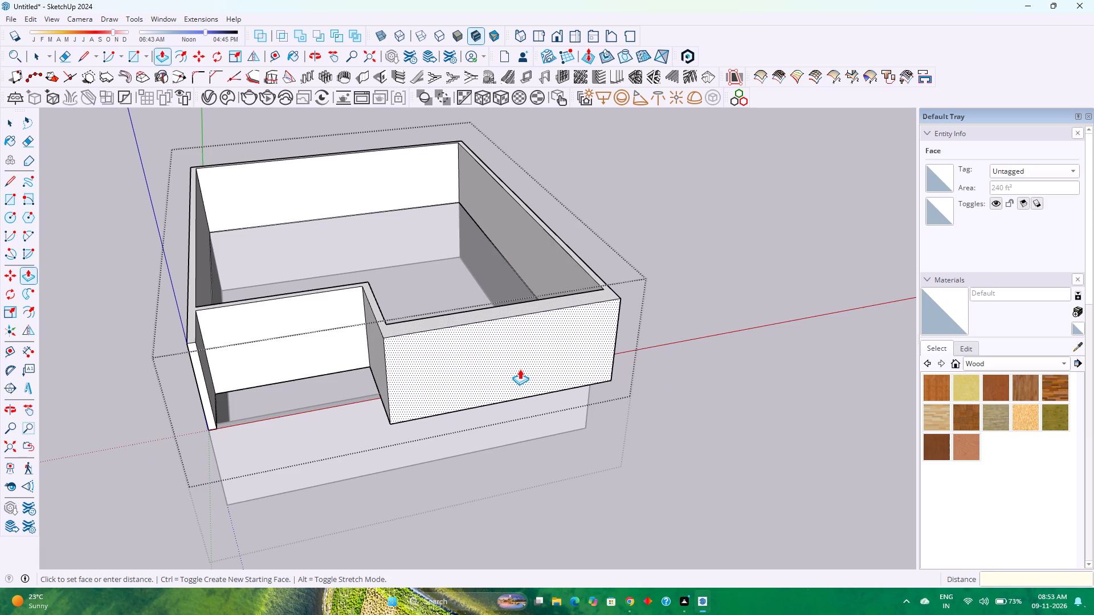
key(1)
key(apostrophe)
key(Return)
Push the room-side face of the projecting front wall section outward 1' to match its moved outer face.
middle_drag(482, 371, 561, 427)
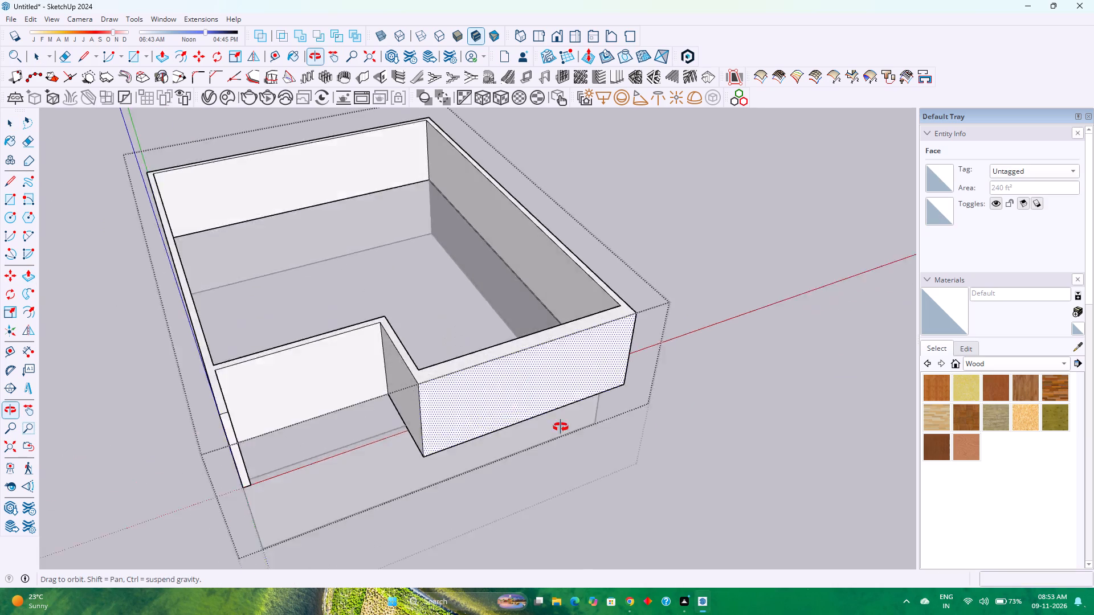
middle_drag(561, 427, 931, 530)
middle_click(931, 530)
scroll(489, 241, up, 3)
click(660, 259)
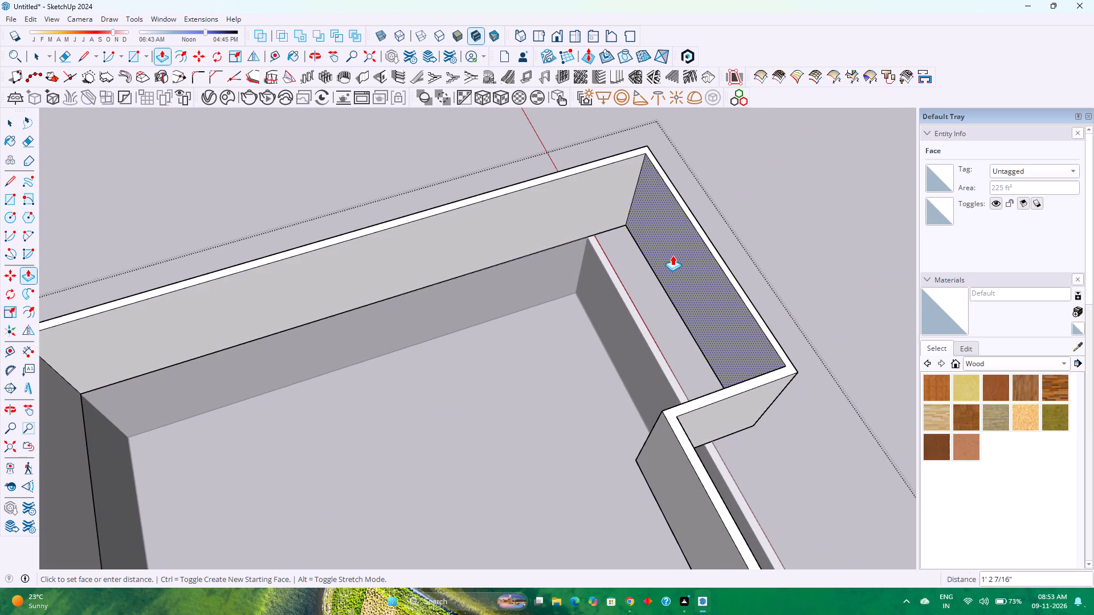
key(1)
key(apostrophe)
key(Return)
Place a guide line 1' behind the projecting front wall's top outer edge, locked along the green axis, with the Tape Measure.
scroll(663, 315, down, 4)
middle_drag(715, 313, 263, 259)
scroll(269, 255, down, 5)
middle_drag(332, 374, 287, 282)
scroll(303, 278, up, 4)
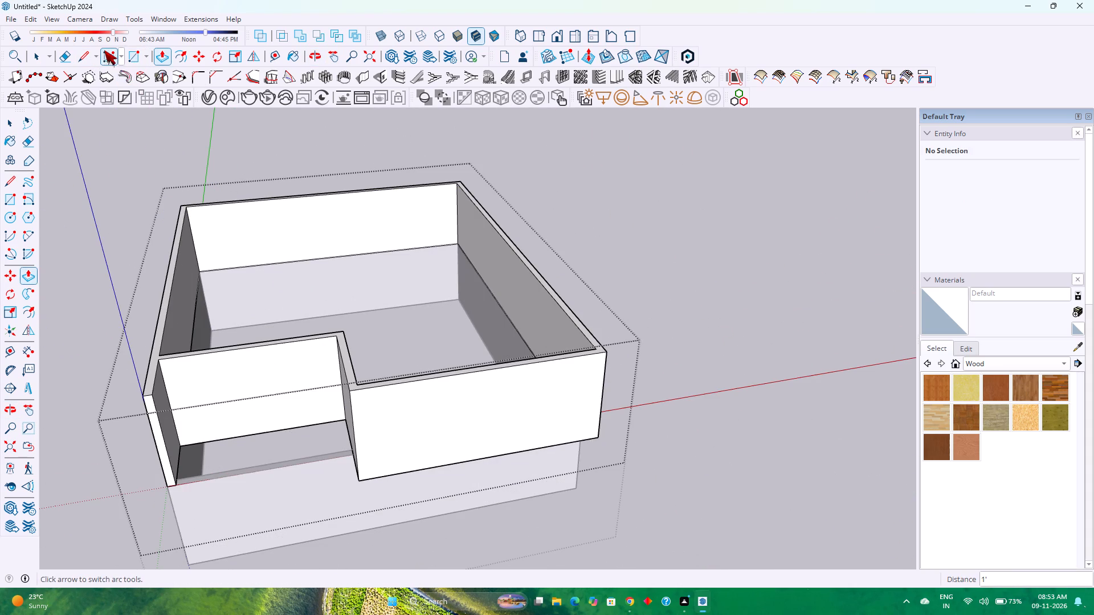
key(a)
scroll(390, 403, up, 3)
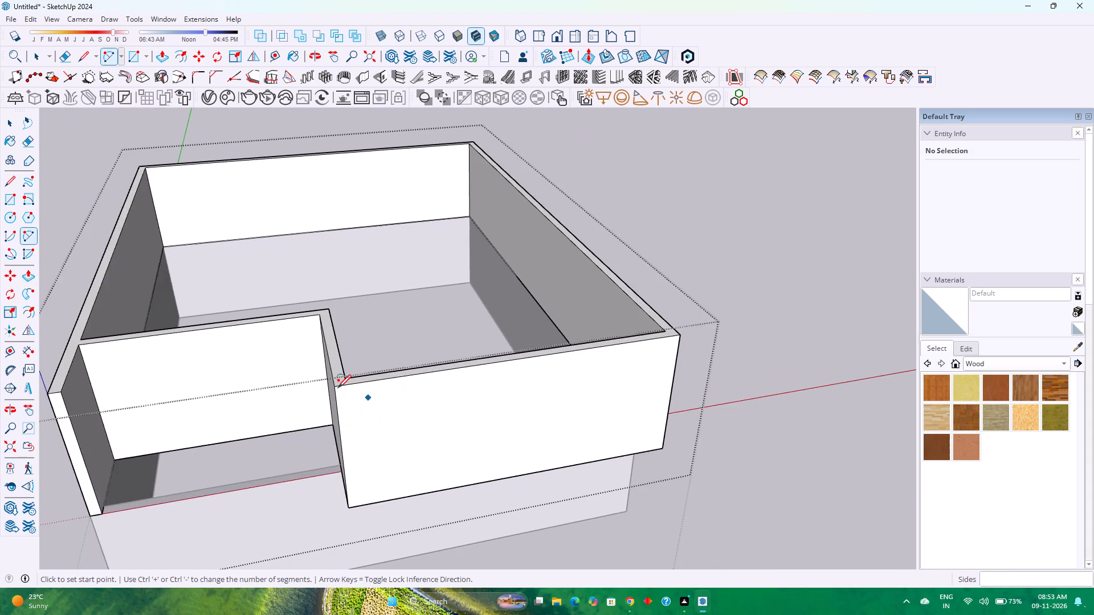
scroll(338, 388, up, 5)
scroll(360, 379, down, 1)
scroll(374, 375, up, 3)
middle_drag(374, 375, 315, 512)
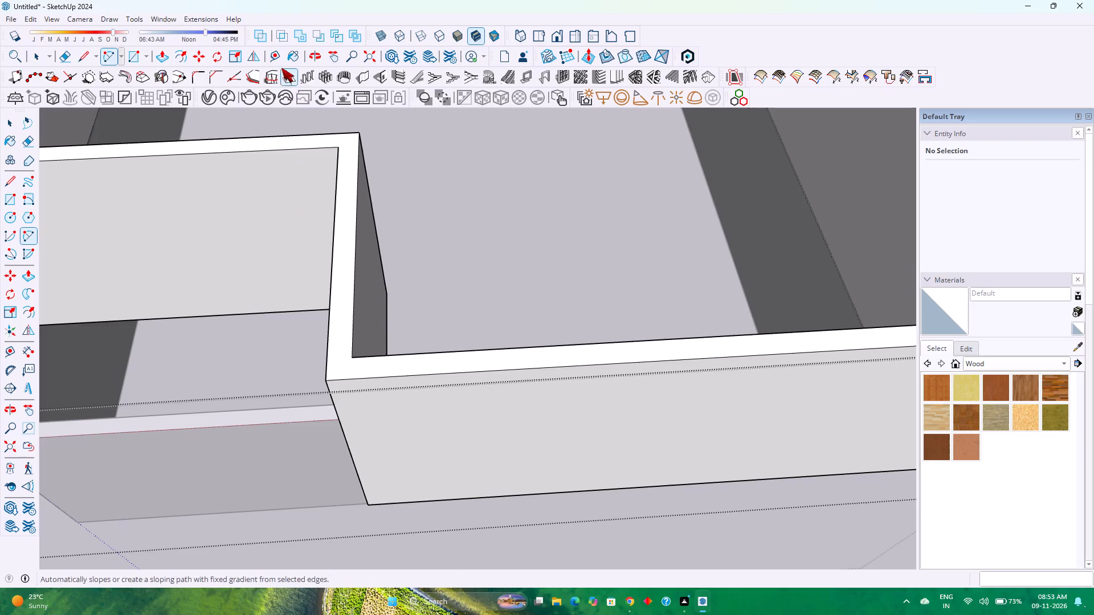
click(273, 52)
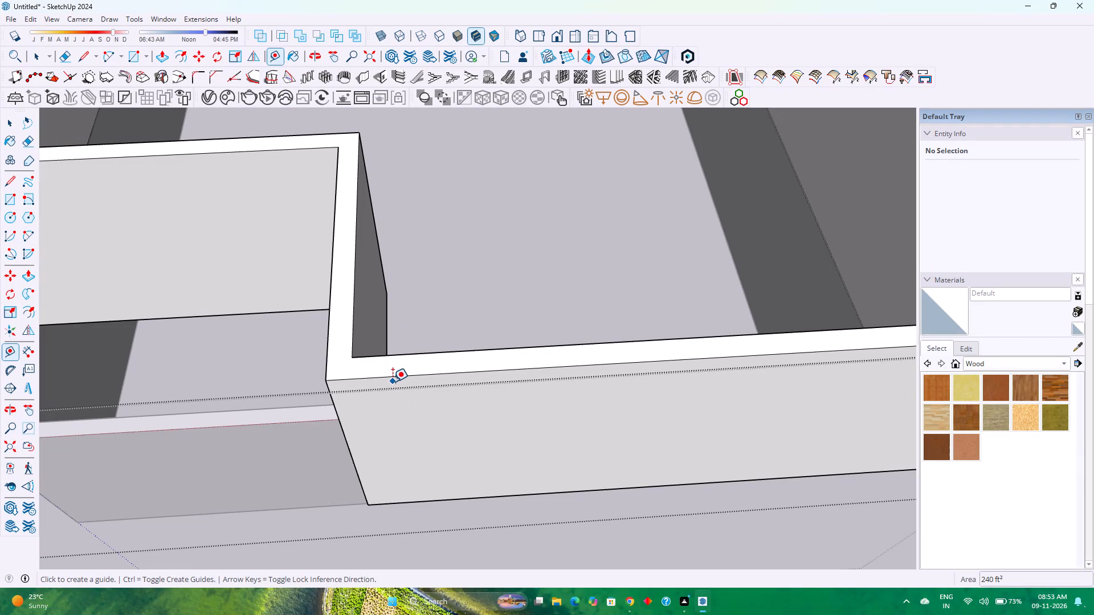
click(421, 376)
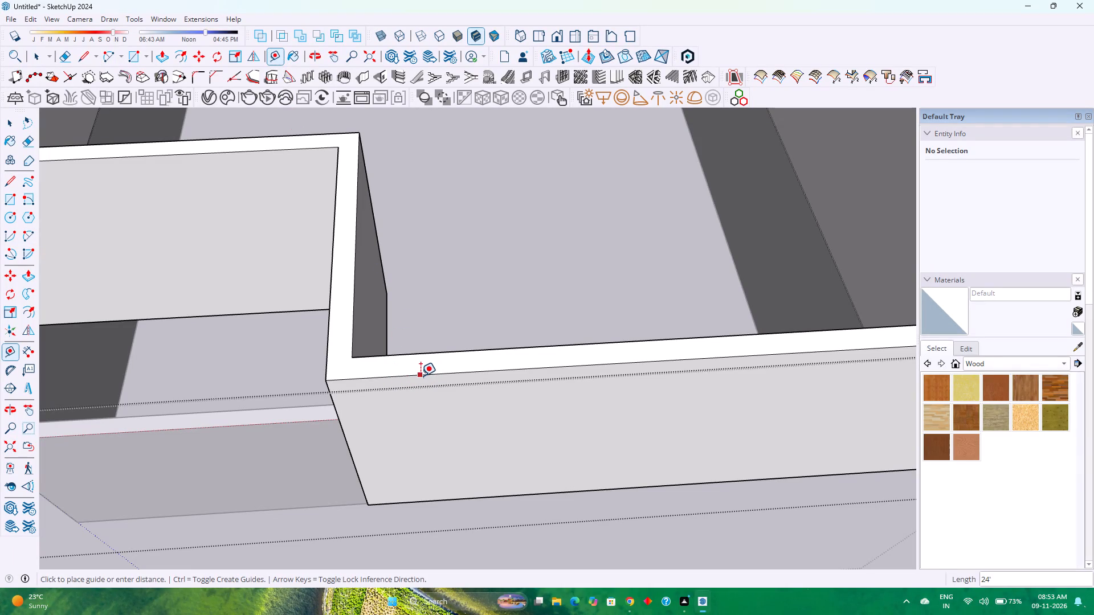
key(Right)
key(Left)
key(1)
key(apostrophe)
key(Return)
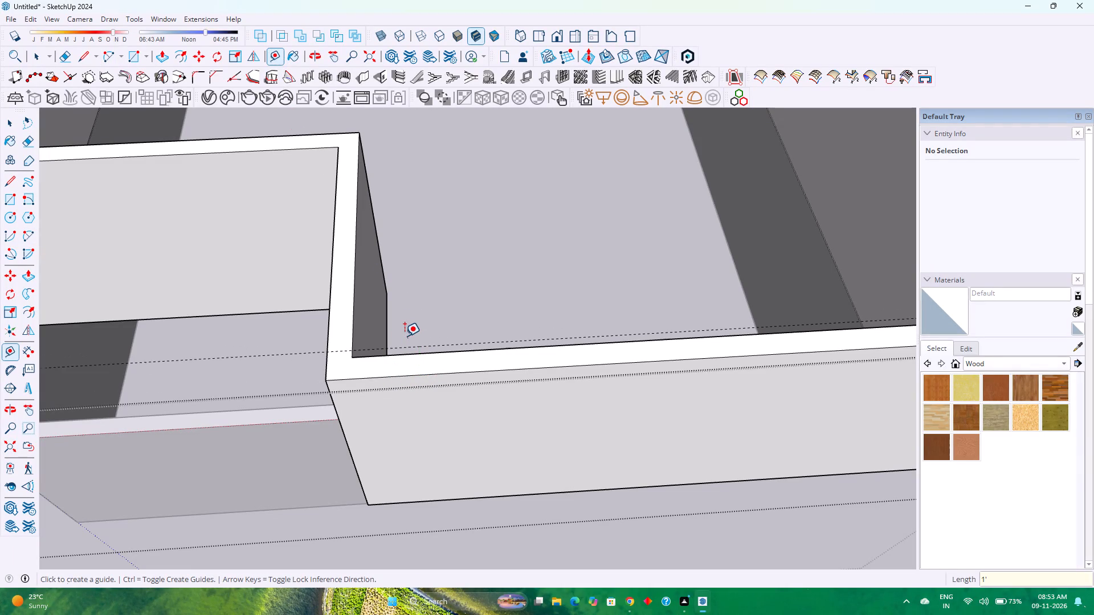
Place a guide 1' in from the recess-side wall's top outer edge, locked along the red axis, with the Tape Measure.
click(331, 290)
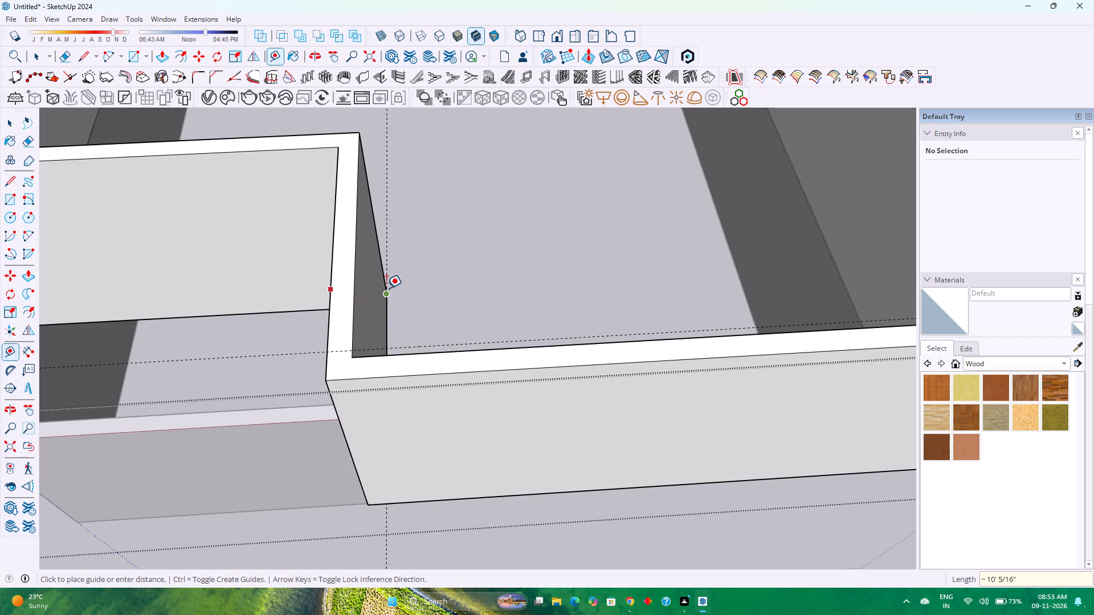
key(Right)
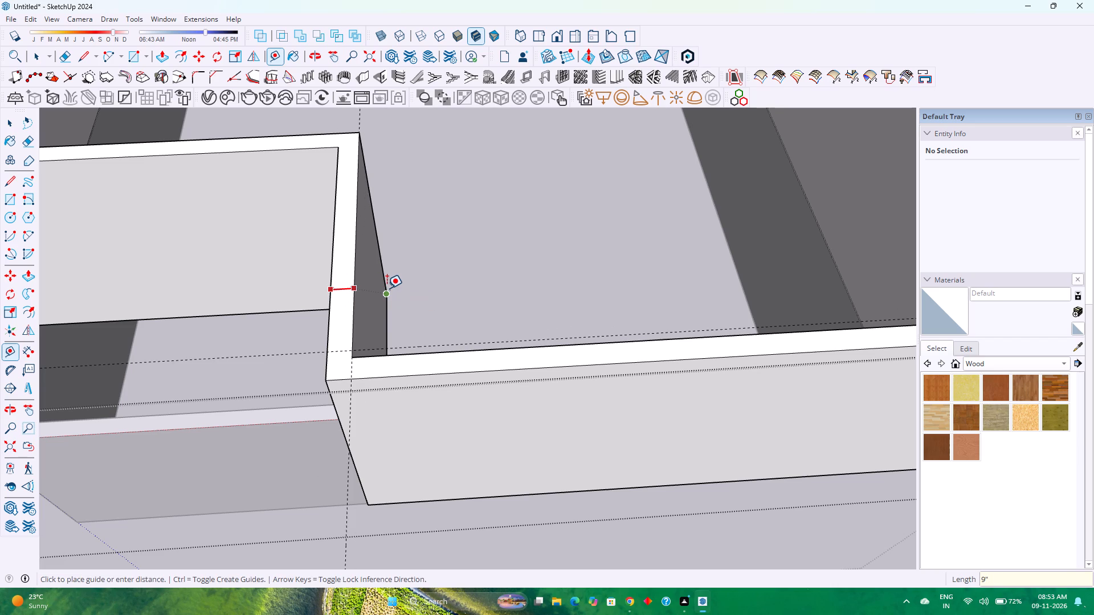
text(1')
key(Return)
Place a guide 1' inward from the top outer edge of the side wall at the projecting section's opposite end.
scroll(327, 387, down, 4)
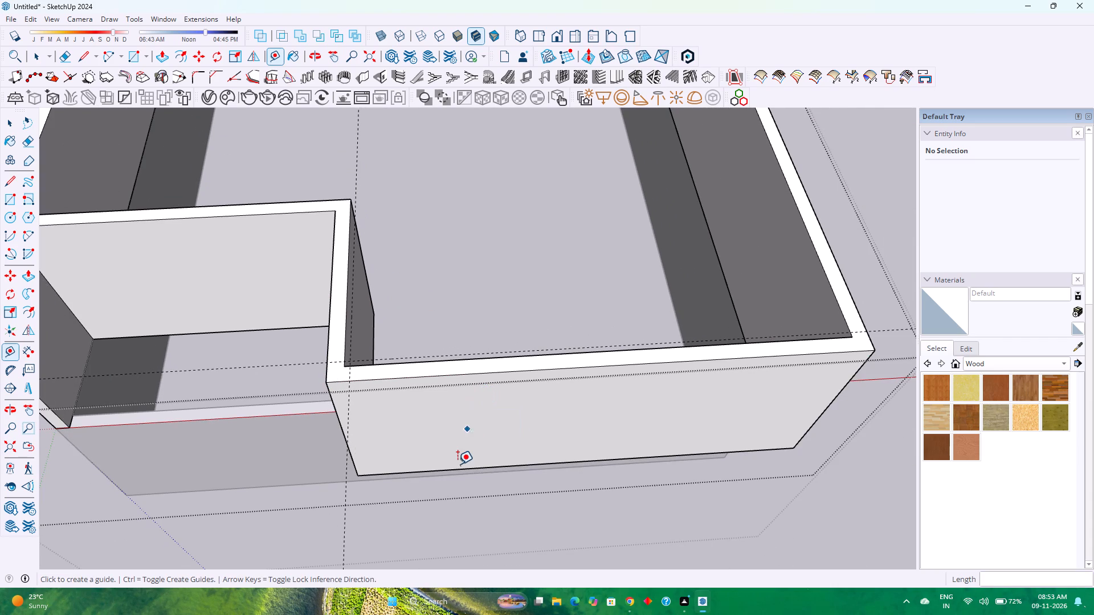
middle_drag(437, 454, 423, 232)
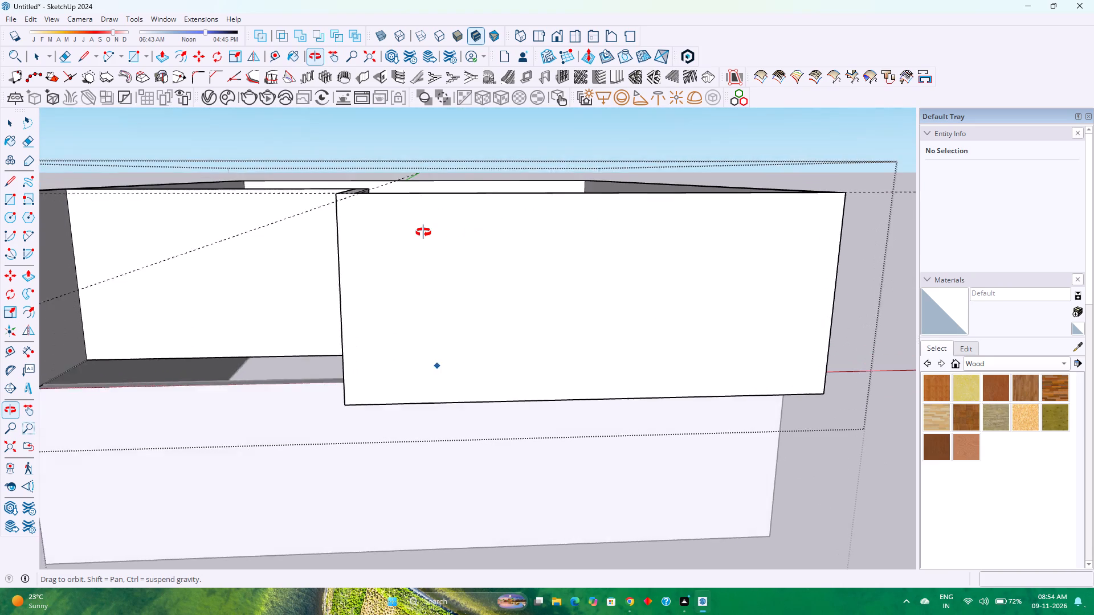
middle_drag(423, 232, 421, 232)
middle_click(421, 232)
scroll(420, 234, down, 1)
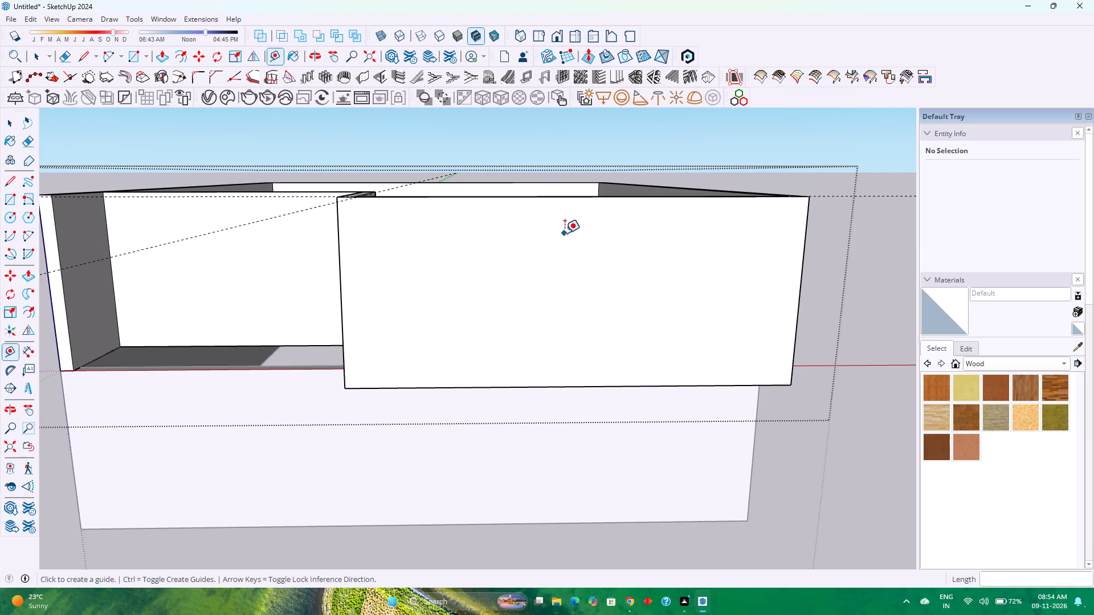
middle_drag(564, 233, 519, 448)
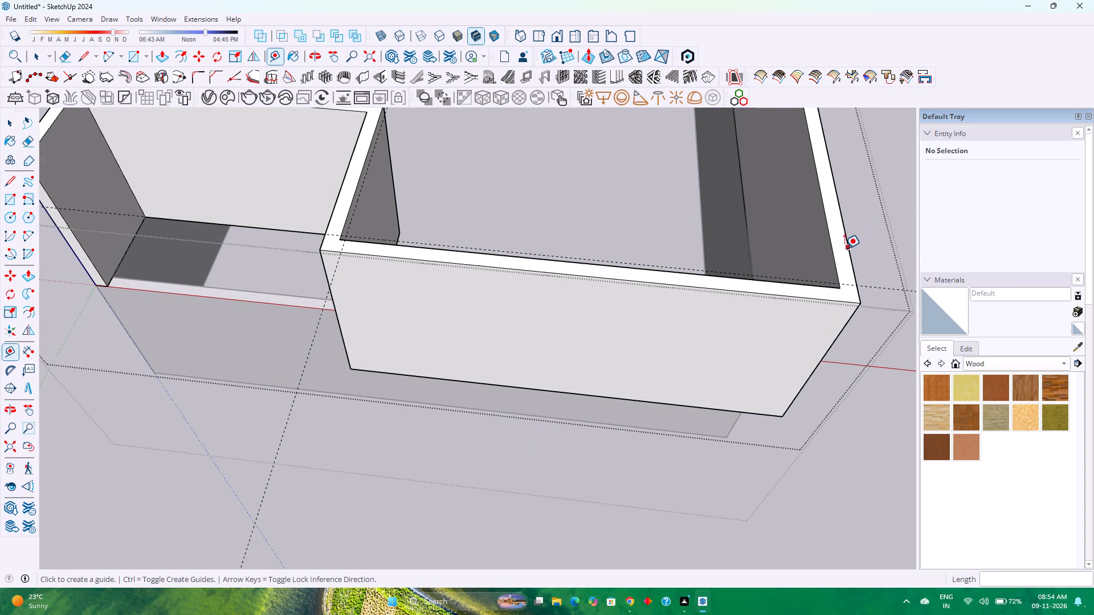
click(844, 248)
text(1')
key(Return)
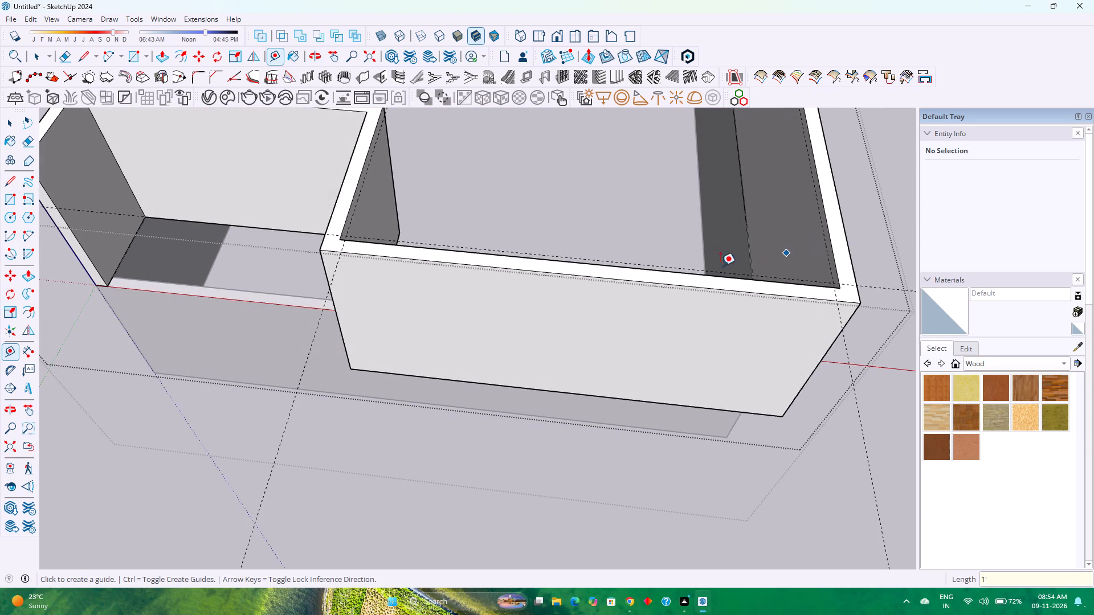
Round the projecting section's recess-side outer top corner with a 1' radius arc between the guides, set to 120 segments.
key(a)
scroll(324, 228, up, 9)
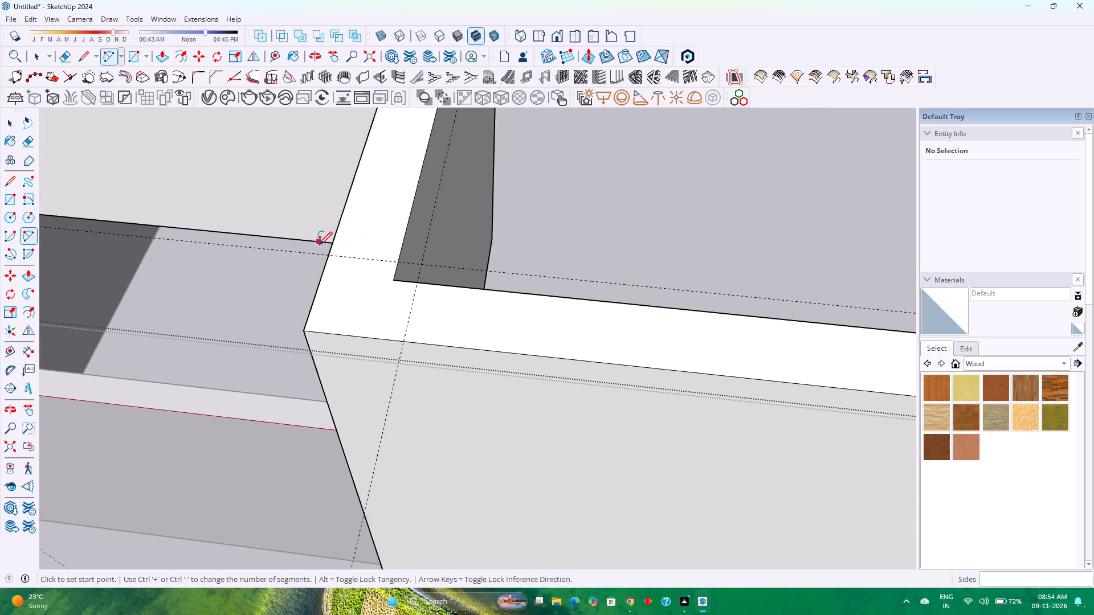
click(328, 255)
double_click(406, 342)
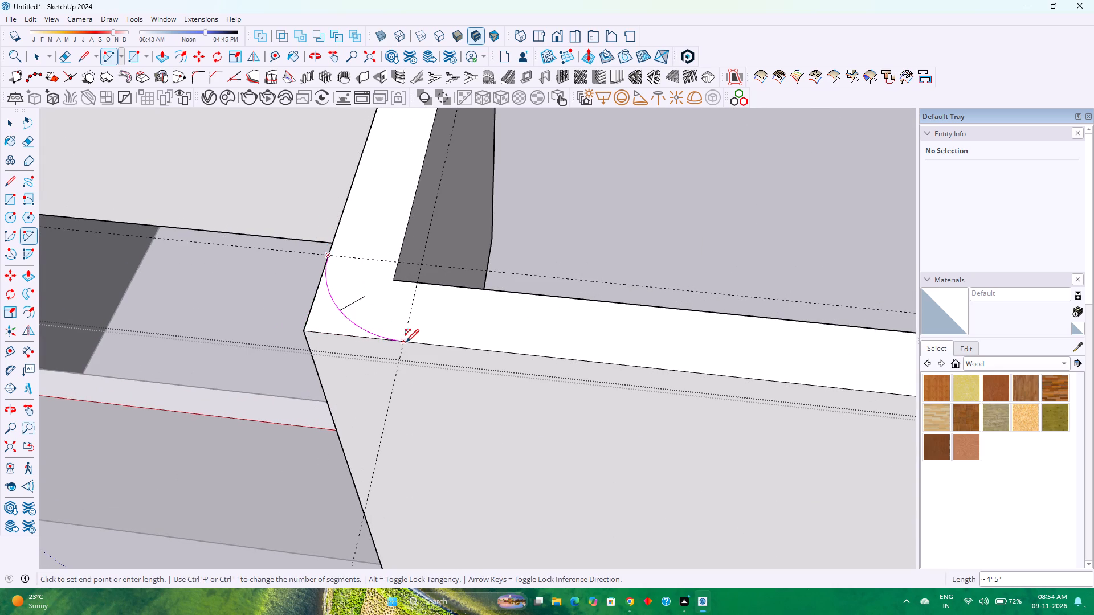
key(space)
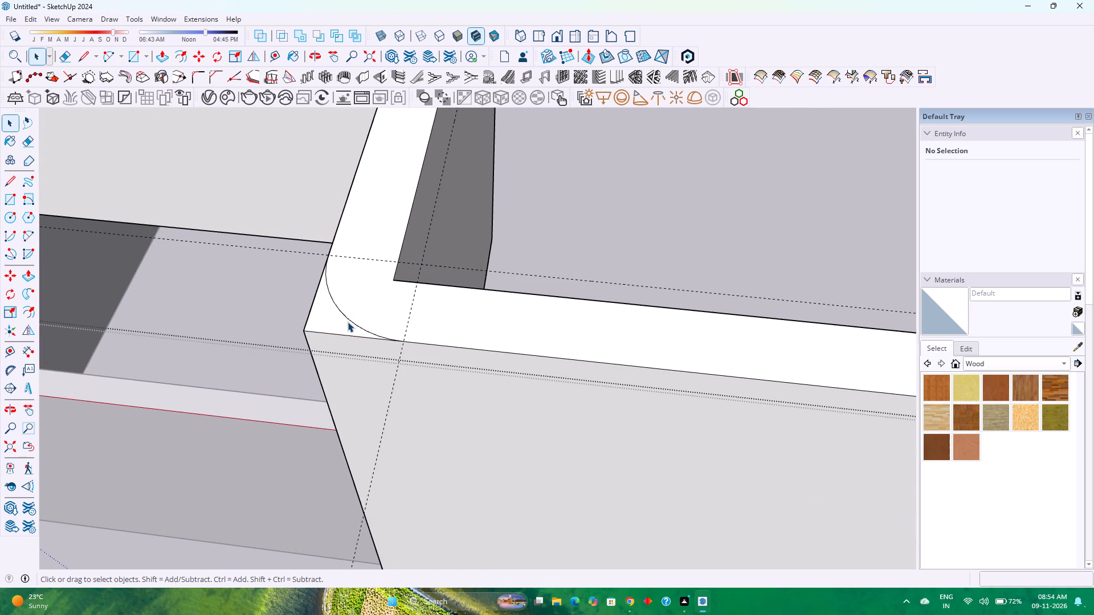
click(349, 317)
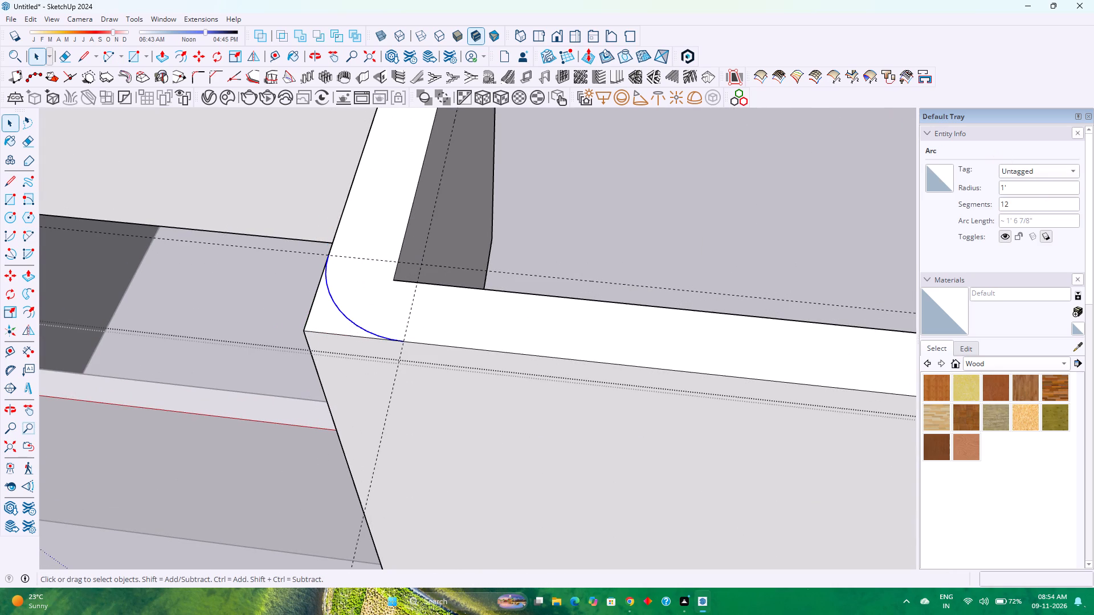
double_click(1046, 207)
key(1)
key(2)
key(0)
key(Return)
Round the projecting section's opposite outer top corner with a 1' radius arc between the guides, set to 120 segments.
scroll(283, 237, down, 6)
key(a)
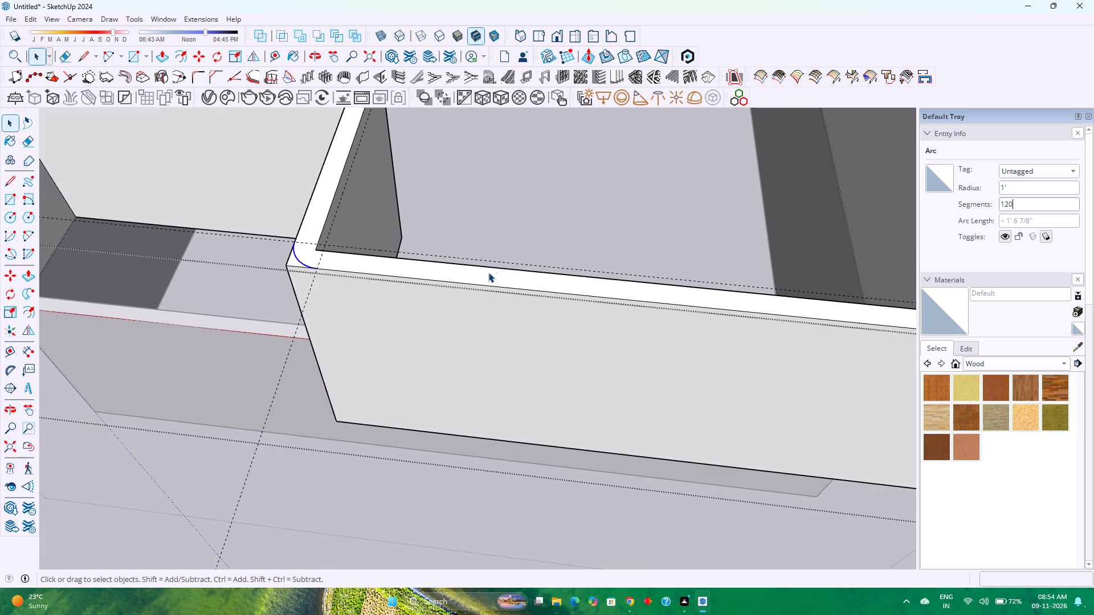
click(521, 279)
key(a)
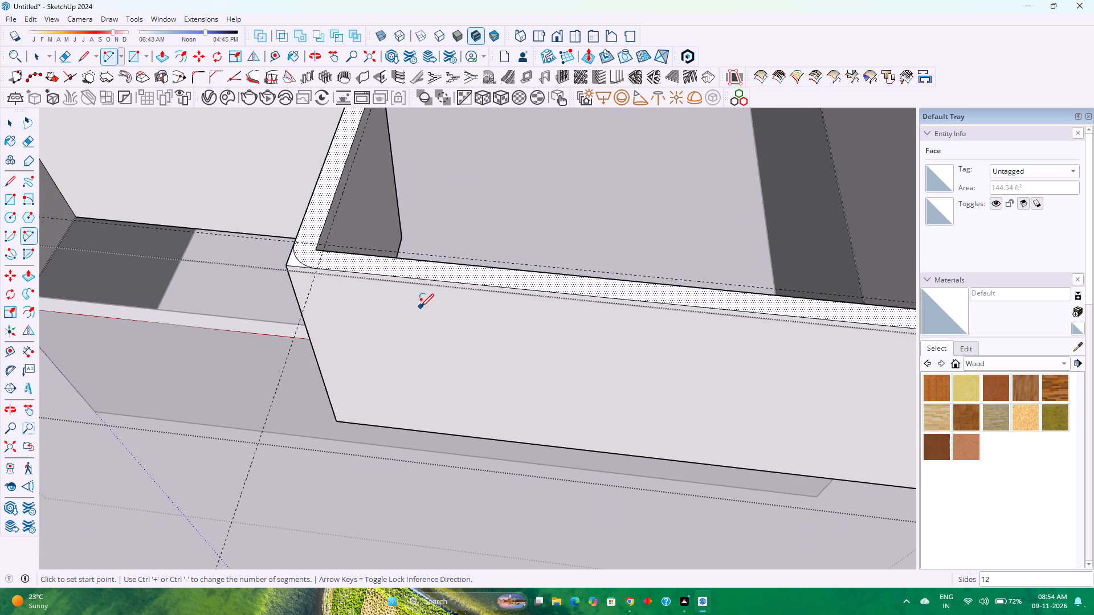
scroll(421, 307, down, 7)
scroll(739, 311, up, 8)
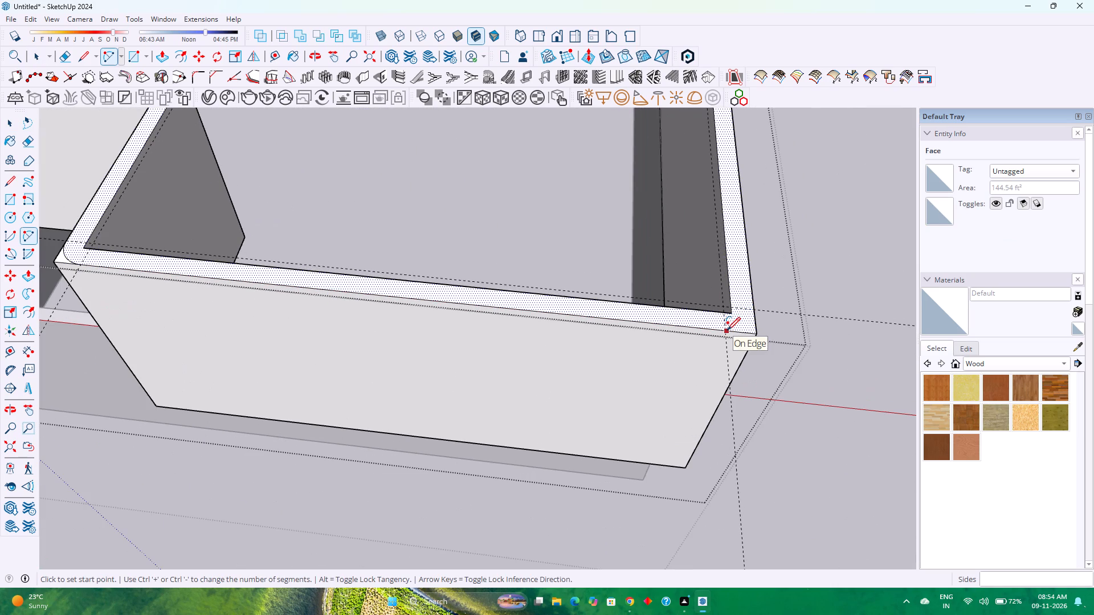
click(726, 330)
double_click(754, 309)
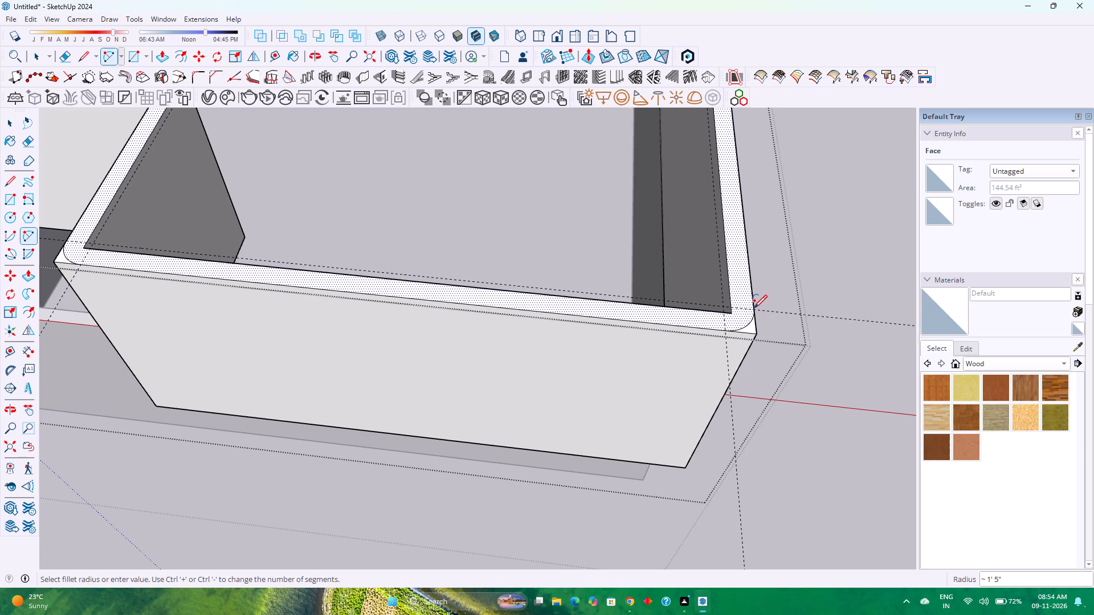
key(space)
click(749, 321)
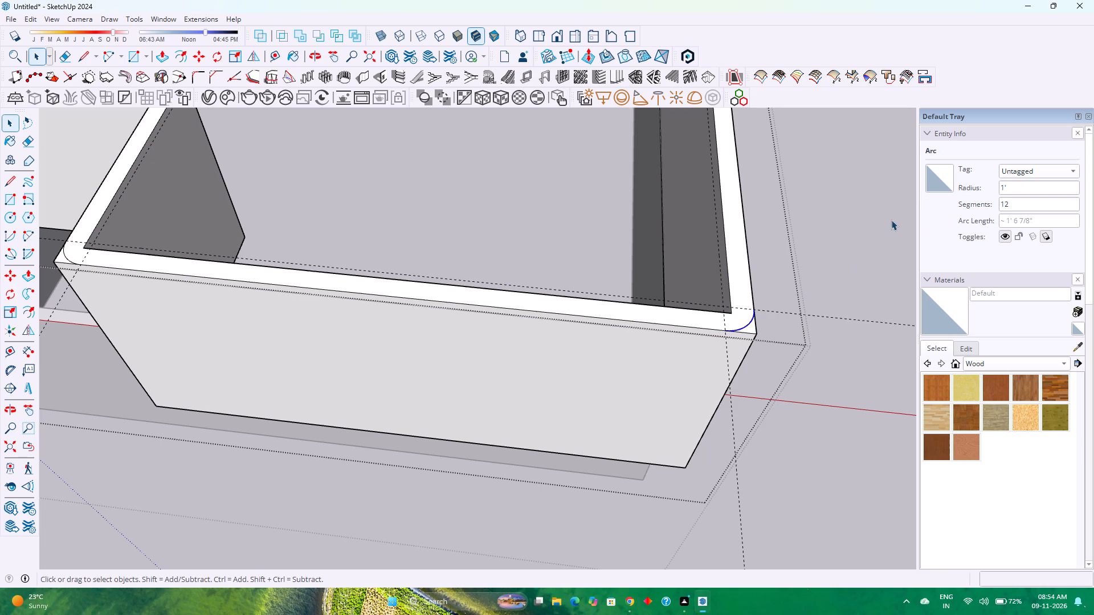
click(1016, 204)
key(0)
key(Return)
Offset the arc at the corner away from the recess 9" inward to the wall's inner corner.
click(178, 58)
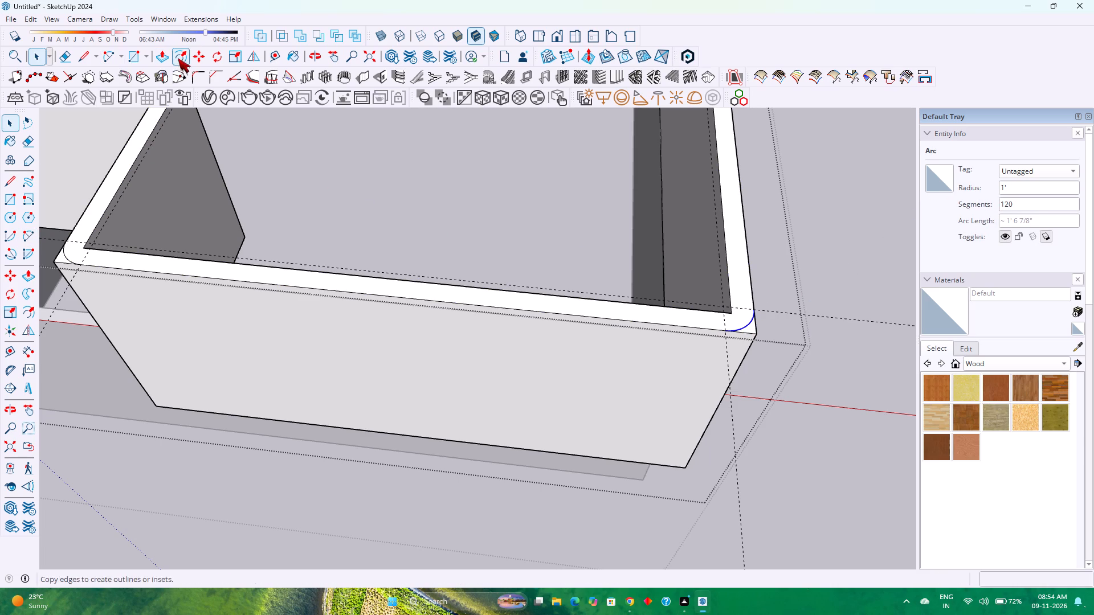
click(745, 323)
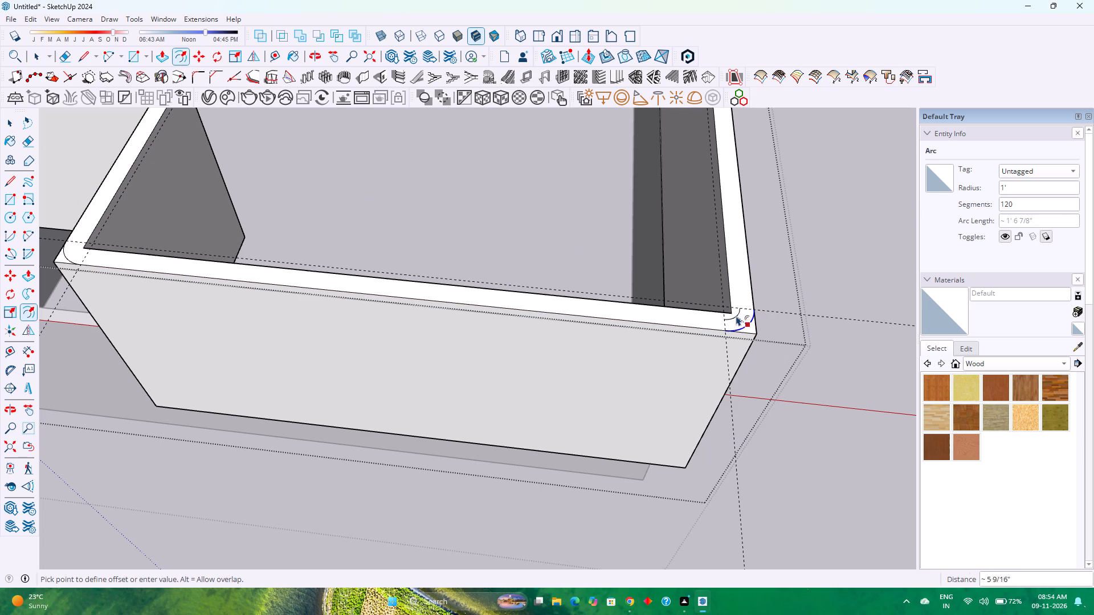
scroll(733, 313, up, 4)
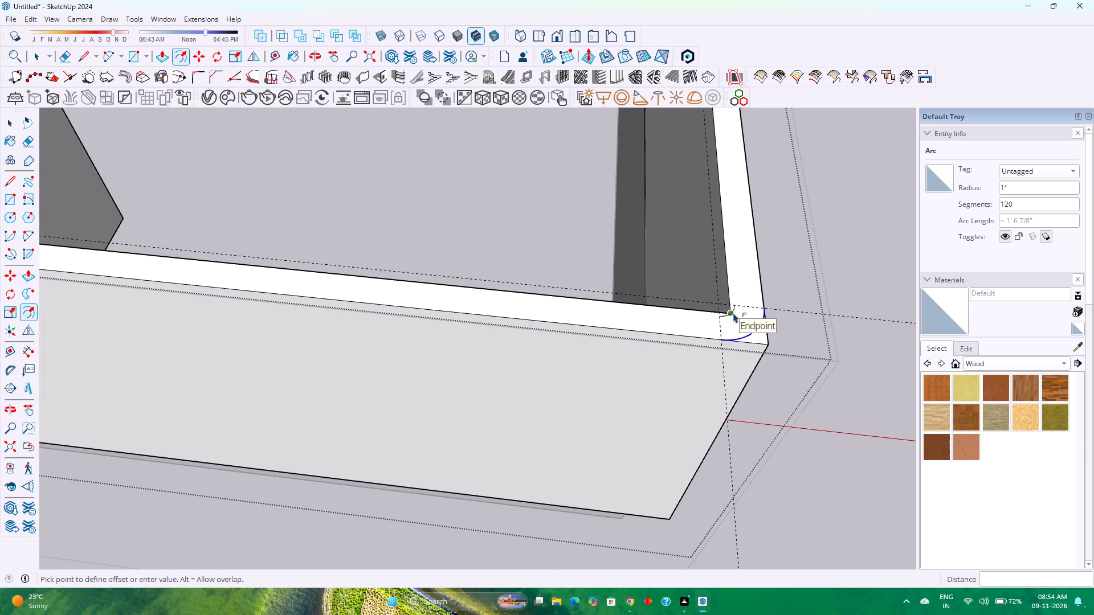
scroll(733, 313, up, 5)
key(9)
key(Return)
scroll(711, 313, up, 2)
key(space)
Delete the large face covering the room opening inside the wall tops.
scroll(703, 313, up, 1)
scroll(703, 313, down, 4)
scroll(722, 314, up, 2)
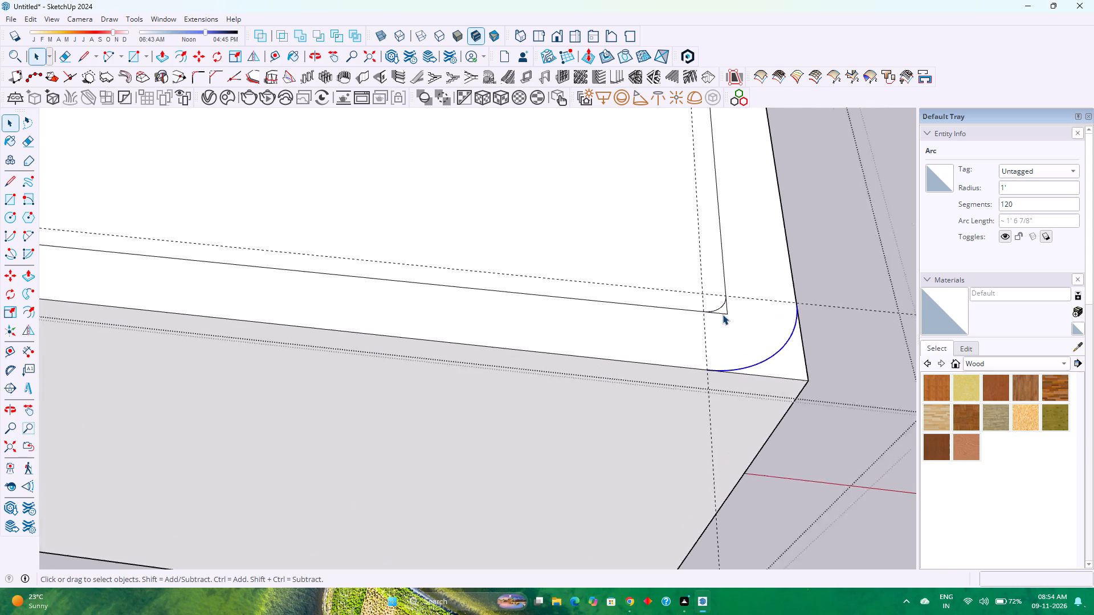
scroll(722, 314, up, 7)
click(652, 283)
scroll(652, 283, down, 3)
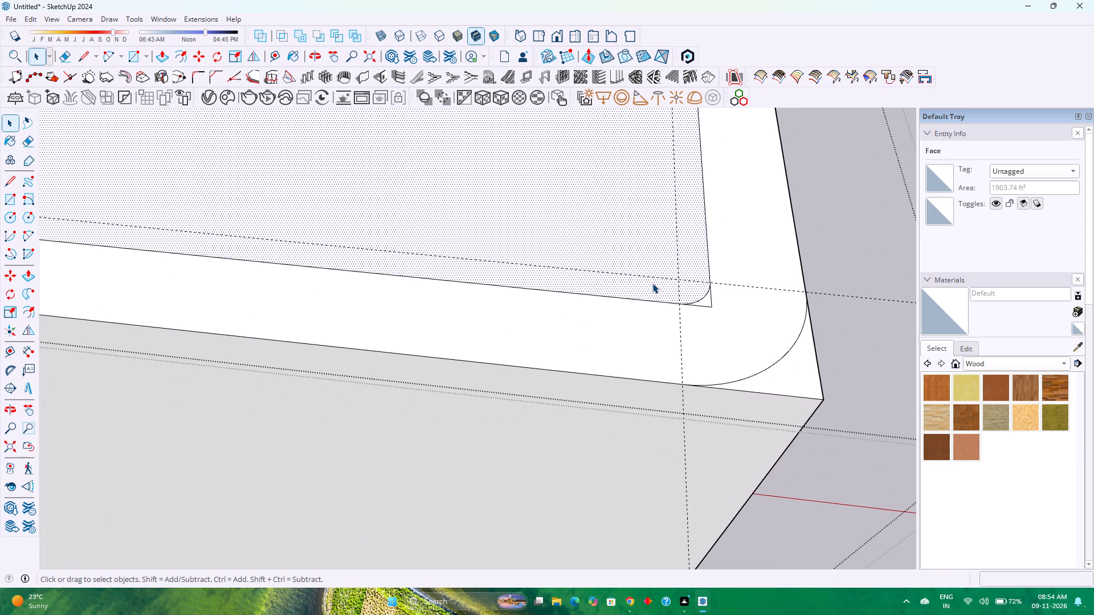
key(Delete)
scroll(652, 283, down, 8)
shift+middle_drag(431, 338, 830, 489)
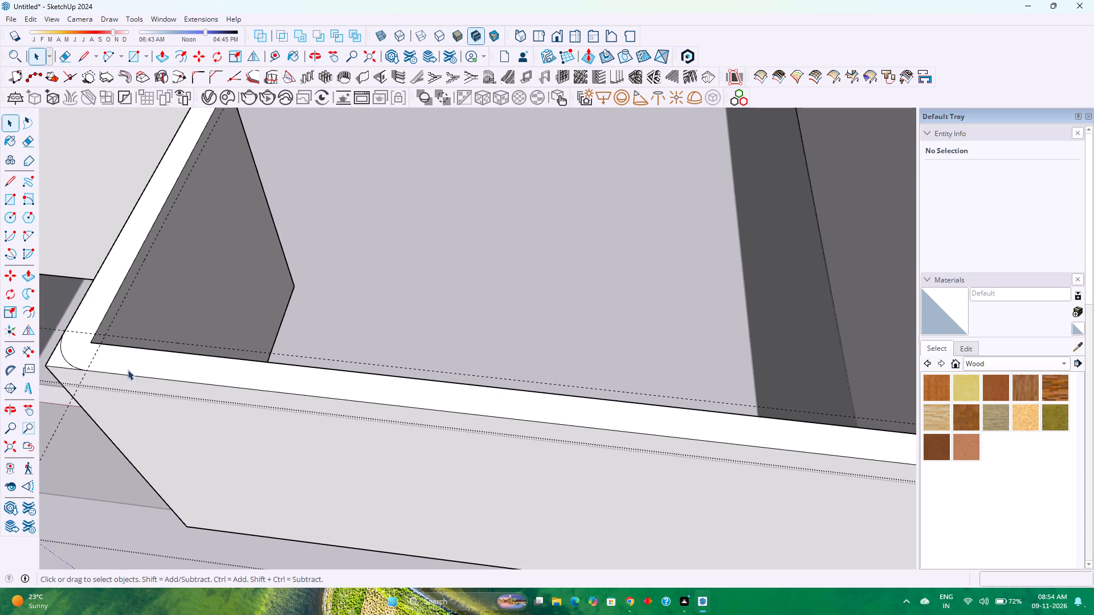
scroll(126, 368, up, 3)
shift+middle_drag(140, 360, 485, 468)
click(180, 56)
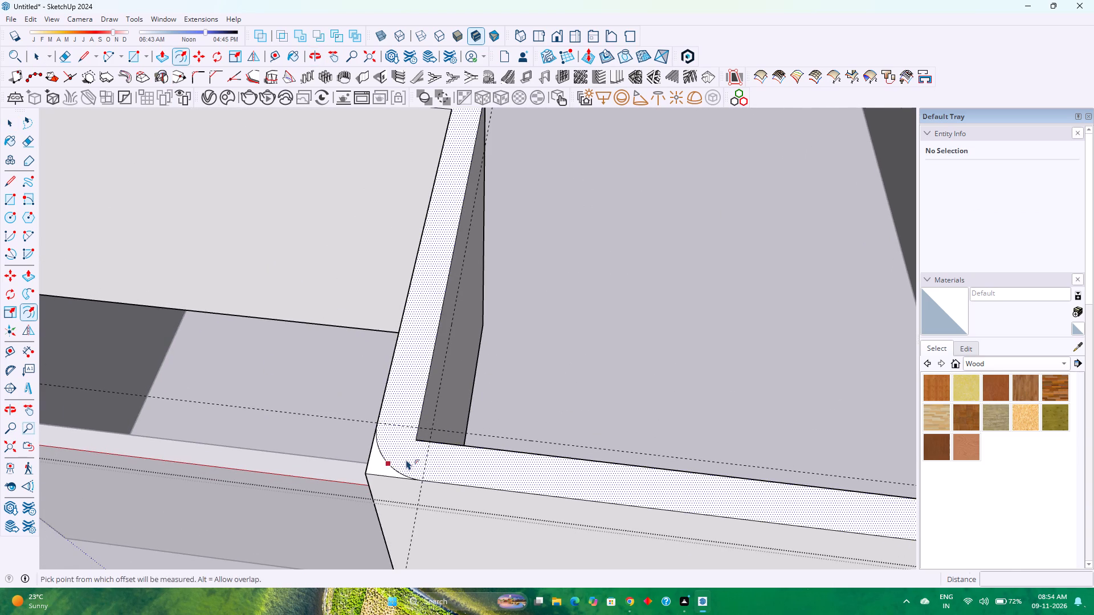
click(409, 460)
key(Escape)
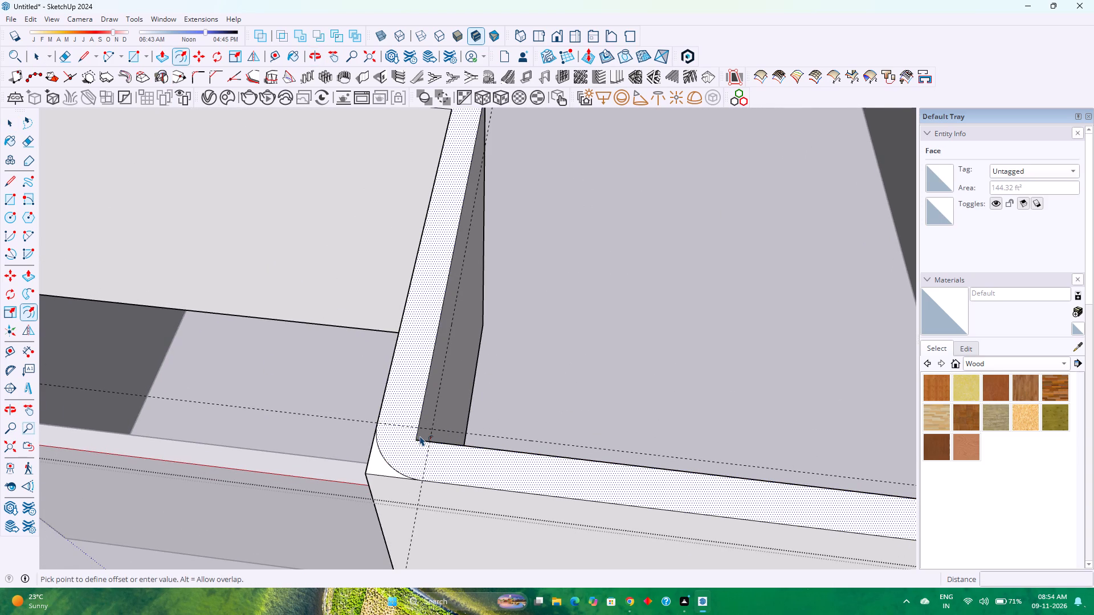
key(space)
Offset the recess-side corner arc 9" inward to the wall's inner corner.
click(385, 456)
click(383, 460)
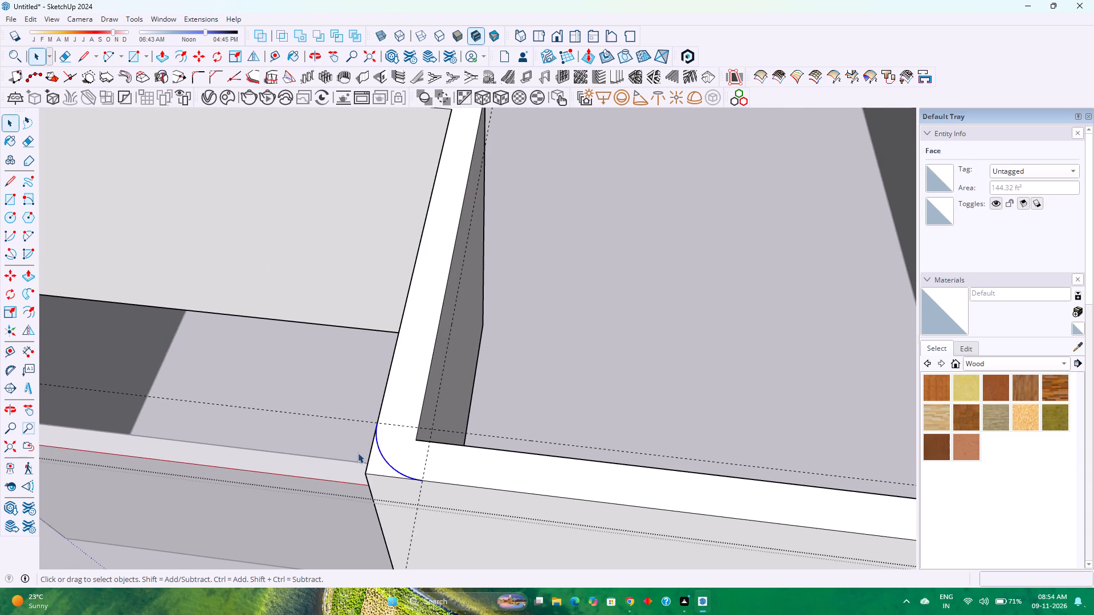
click(172, 55)
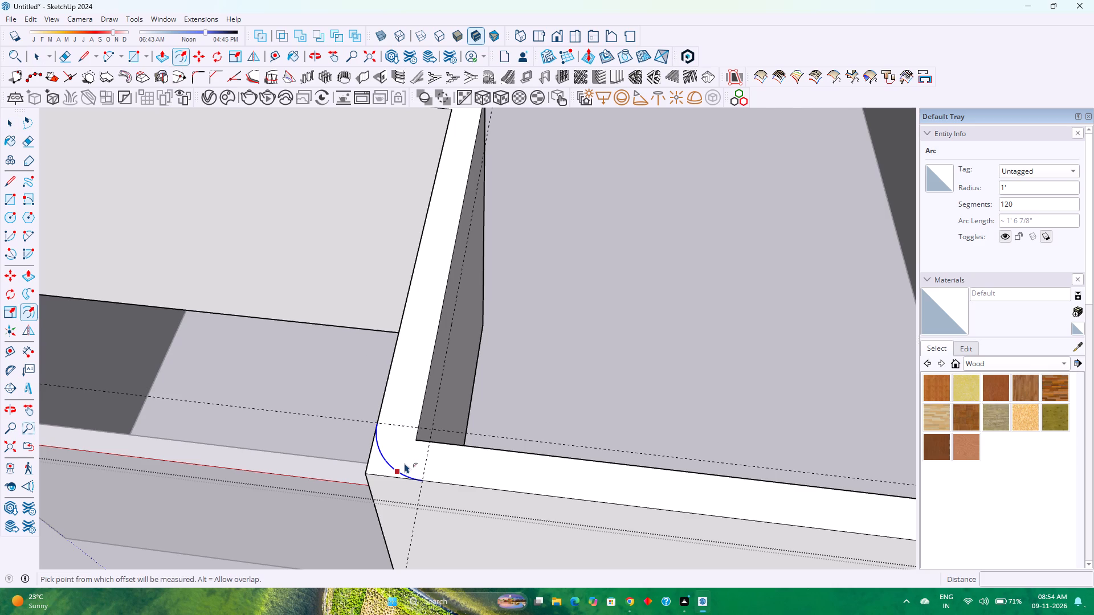
click(401, 462)
key(9)
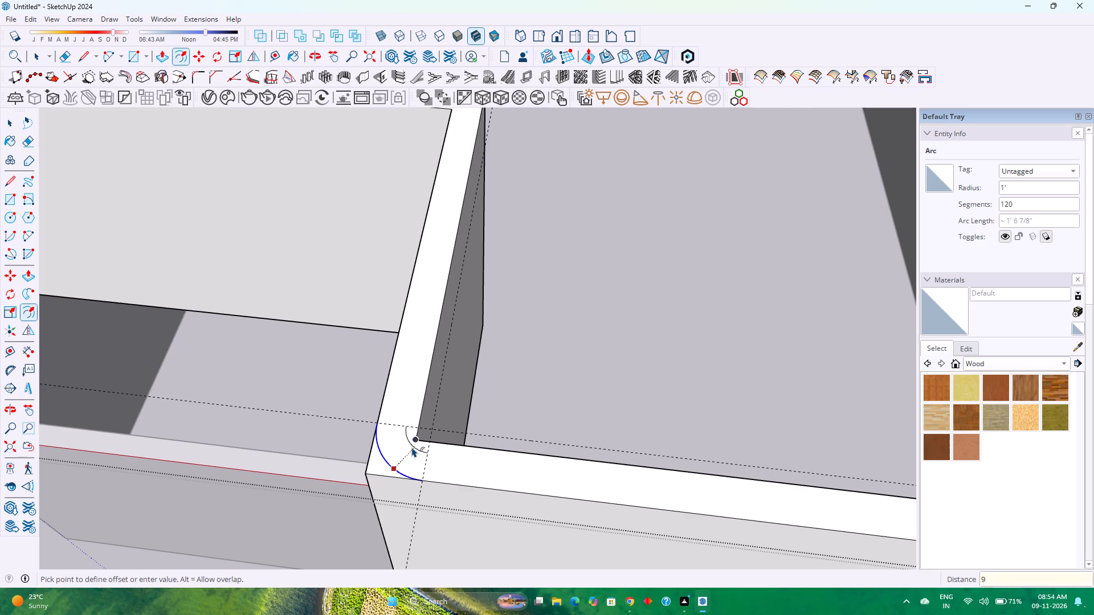
key(Return)
key(space)
Delete the face covering the room opening again.
click(530, 354)
key(Delete)
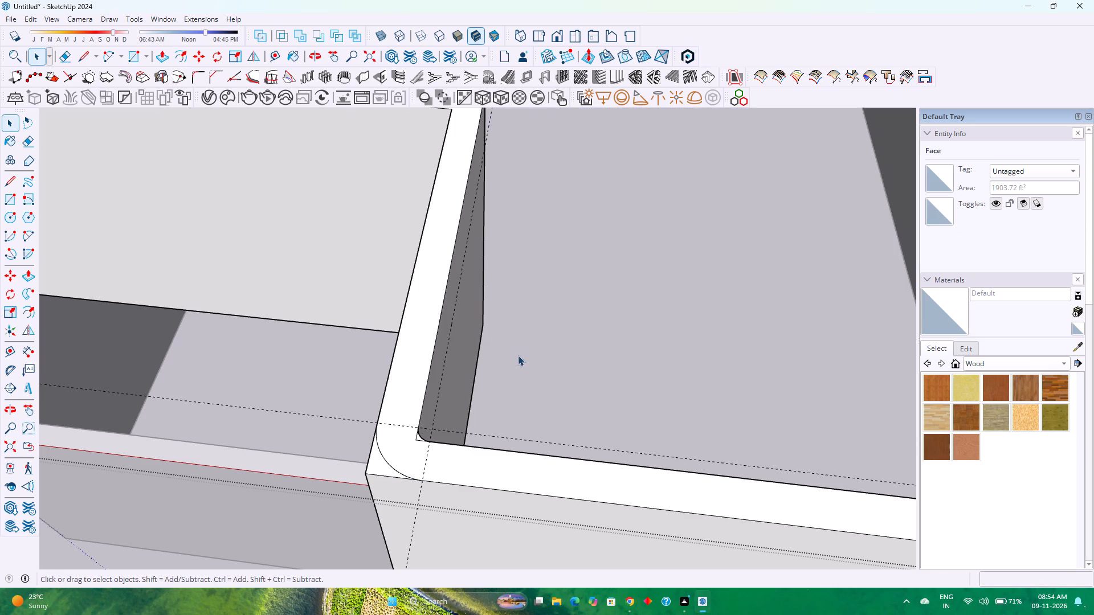
Push/Pull the small sliver face at the recess-side inner corner 10' down to the base of the wall.
key(e)
scroll(429, 449, up, 6)
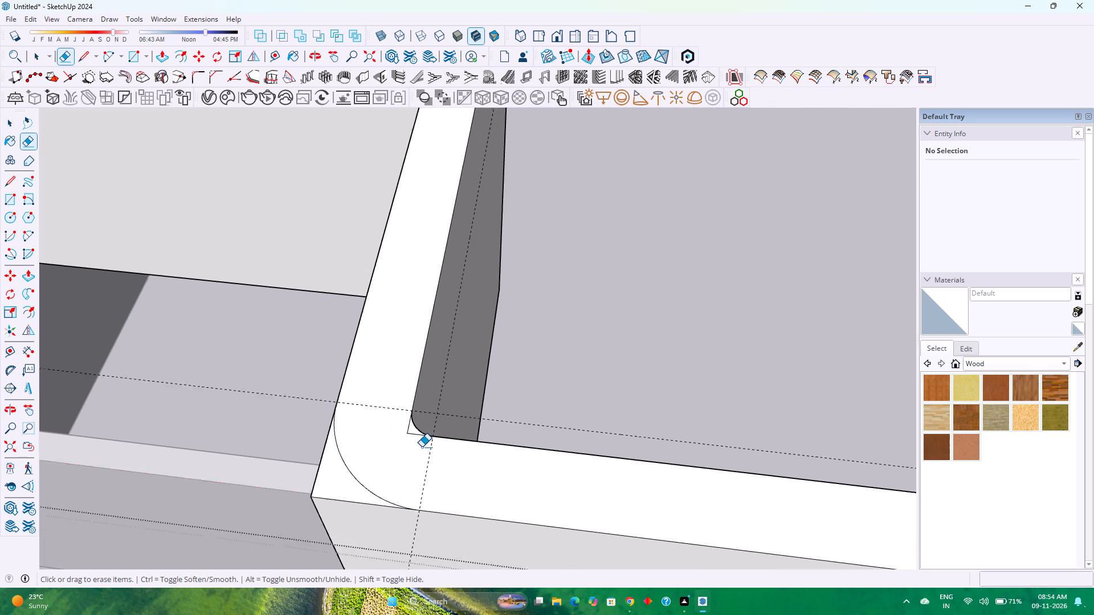
scroll(422, 447, up, 1)
key(p)
scroll(419, 442, up, 5)
middle_drag(412, 434, 223, 459)
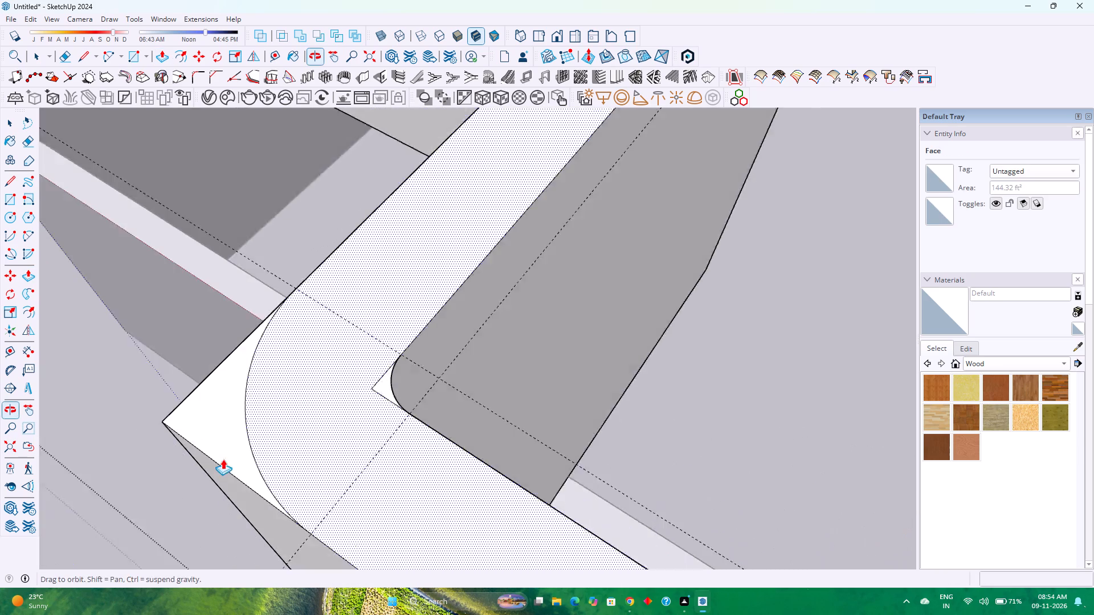
middle_drag(223, 459, 227, 458)
click(380, 383)
middle_drag(553, 460, 203, 407)
scroll(553, 460, down, 1)
middle_click(203, 407)
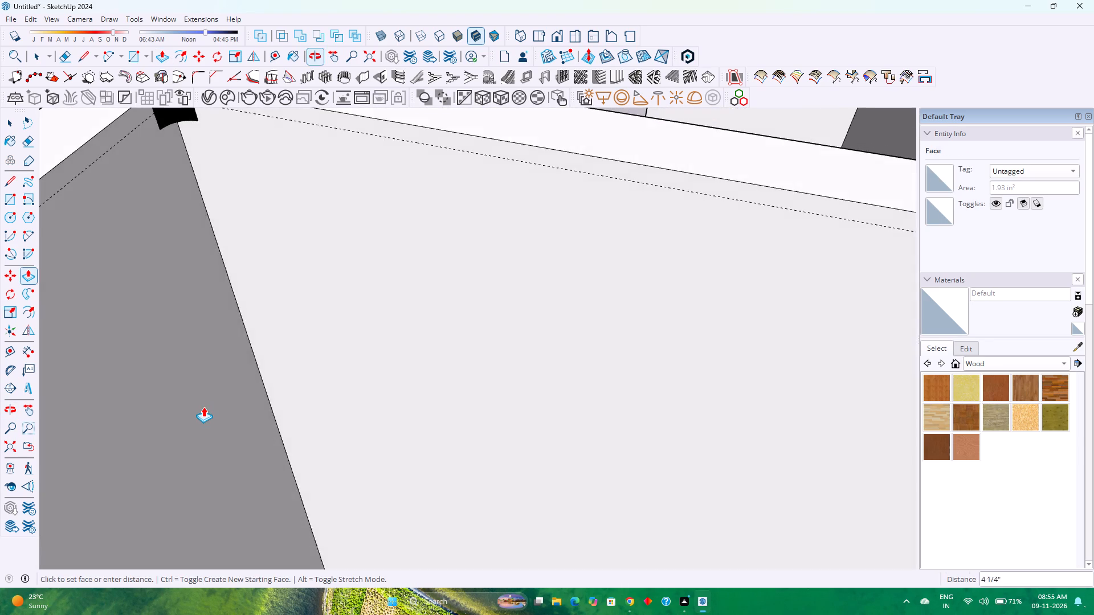
scroll(204, 404, down, 8)
click(346, 524)
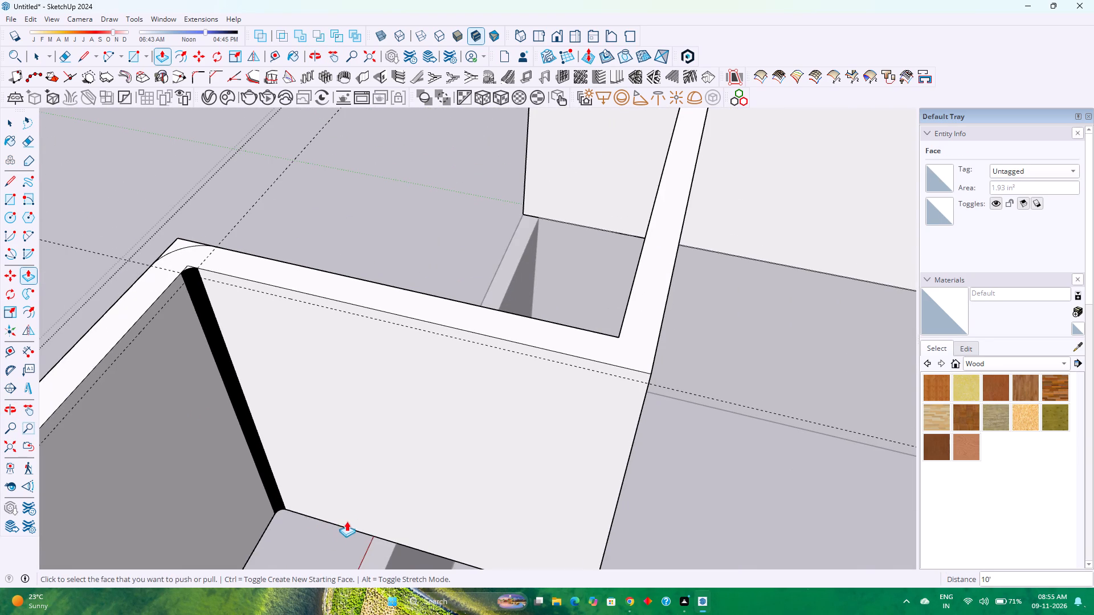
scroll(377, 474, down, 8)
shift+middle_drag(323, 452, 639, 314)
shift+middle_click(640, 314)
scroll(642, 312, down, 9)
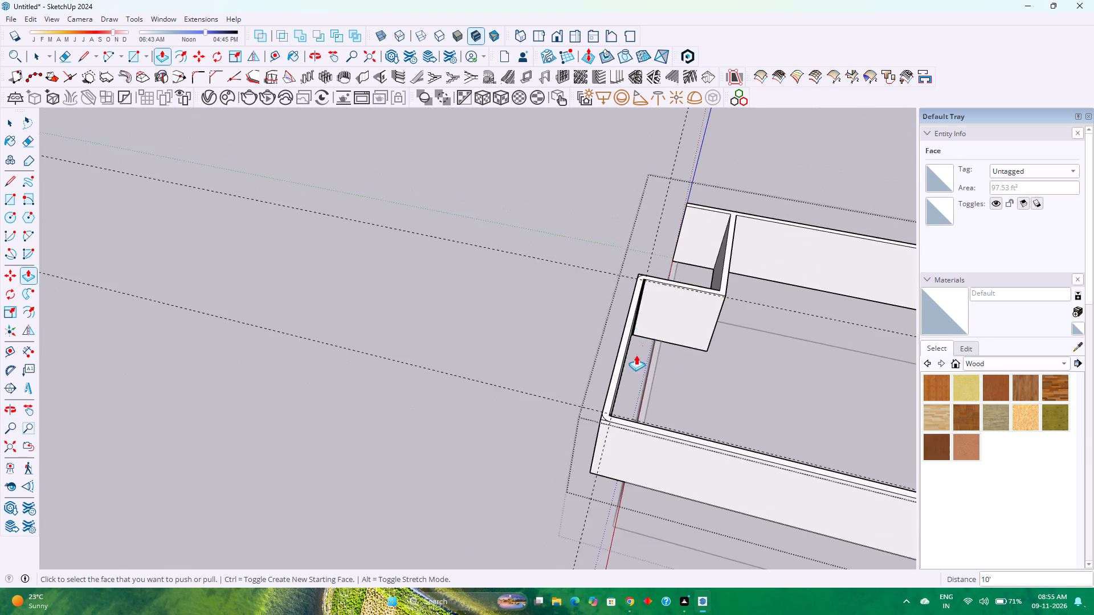
Push/Pull the small sliver face at the front section's other inner corner 10' down to the base of the wall.
middle_drag(622, 359, 254, 367)
scroll(328, 445, up, 3)
scroll(350, 389, up, 8)
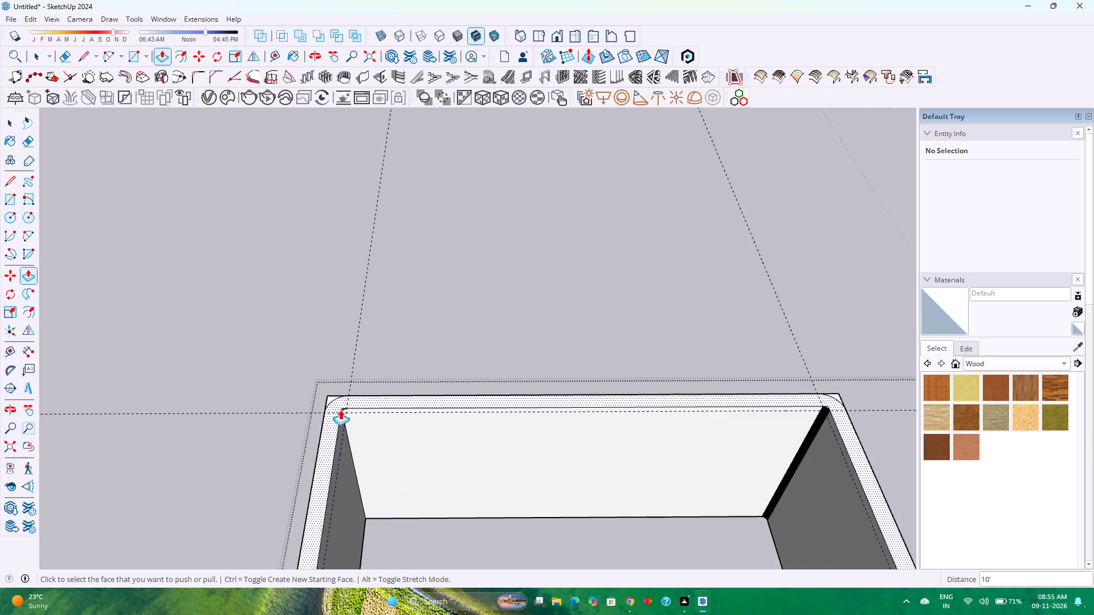
scroll(340, 409, up, 8)
double_click(337, 403)
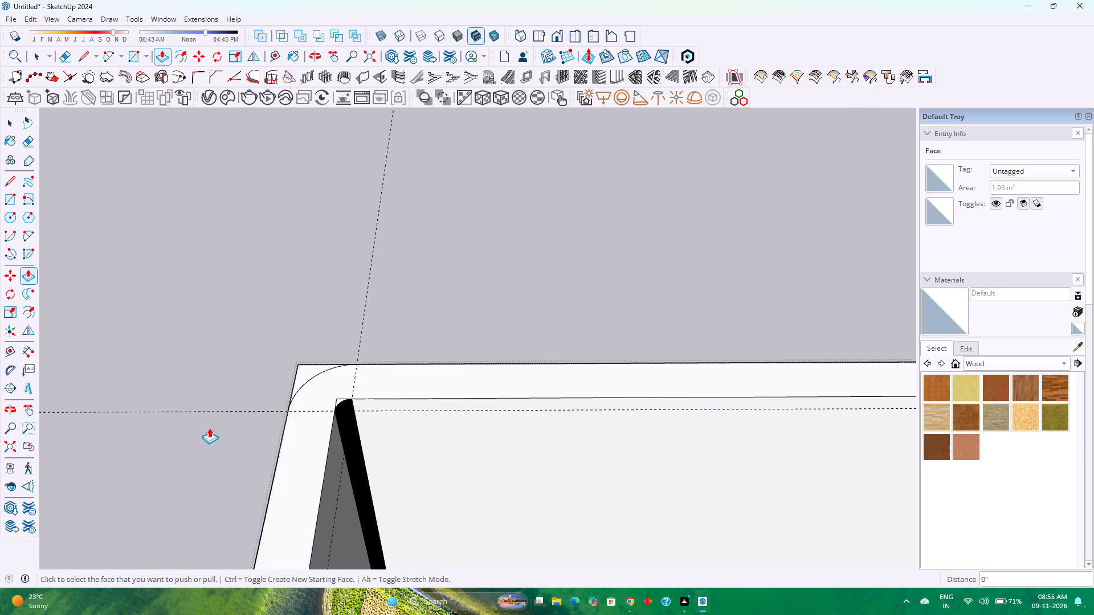
Push/Pull the sliver outside the arc at the front section's outer corner, away from the recess, 10' down to the wall base.
scroll(209, 428, down, 2)
middle_drag(209, 428, 801, 438)
scroll(786, 425, down, 2)
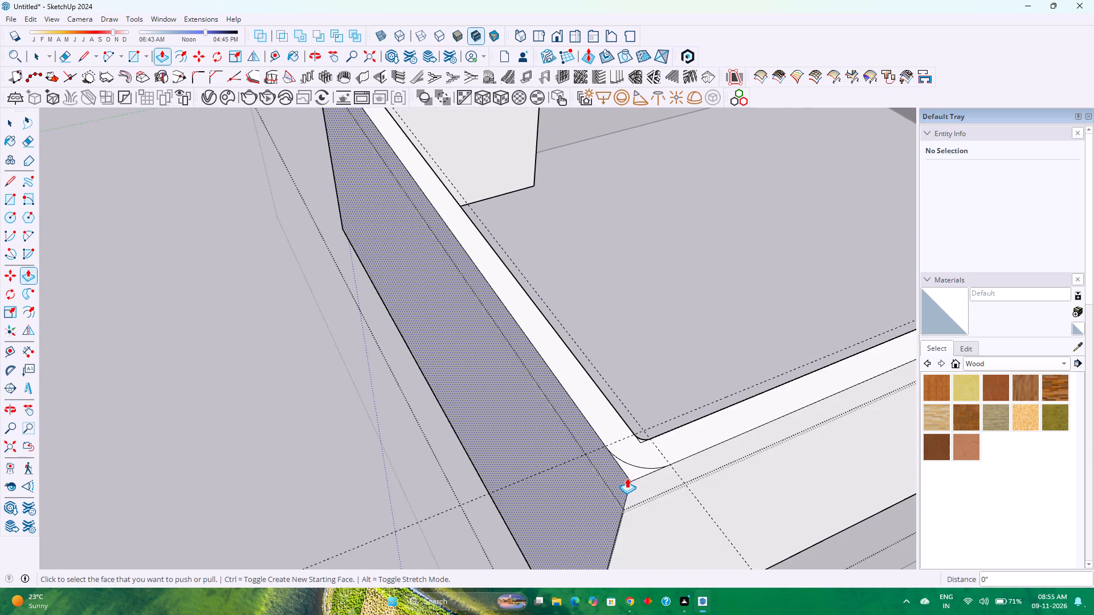
click(627, 478)
key(Escape)
click(636, 471)
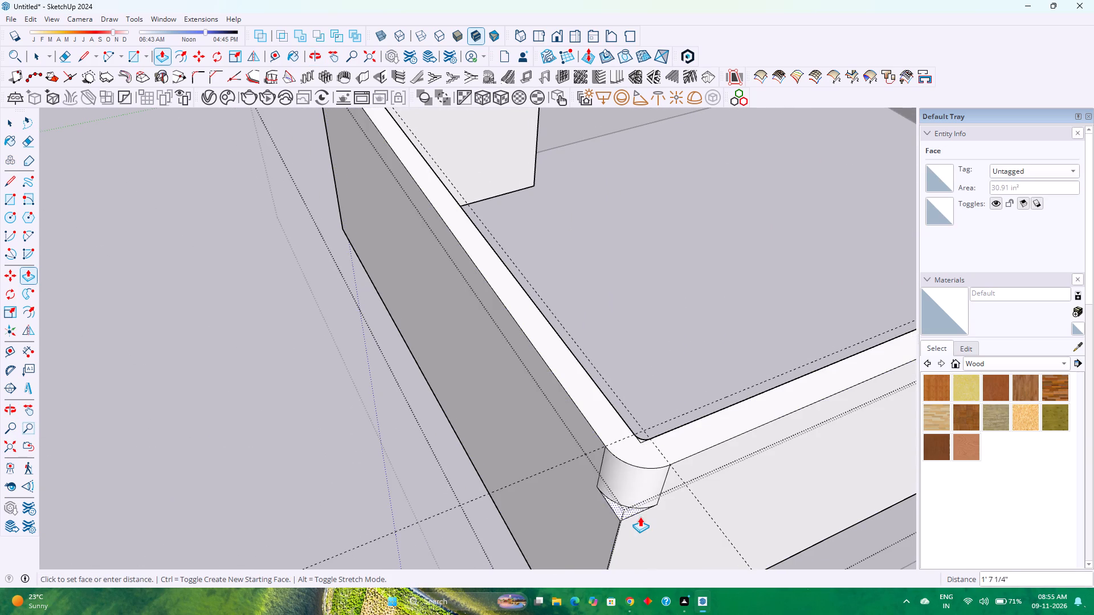
scroll(640, 516, down, 10)
shift+middle_drag(639, 506, 598, 352)
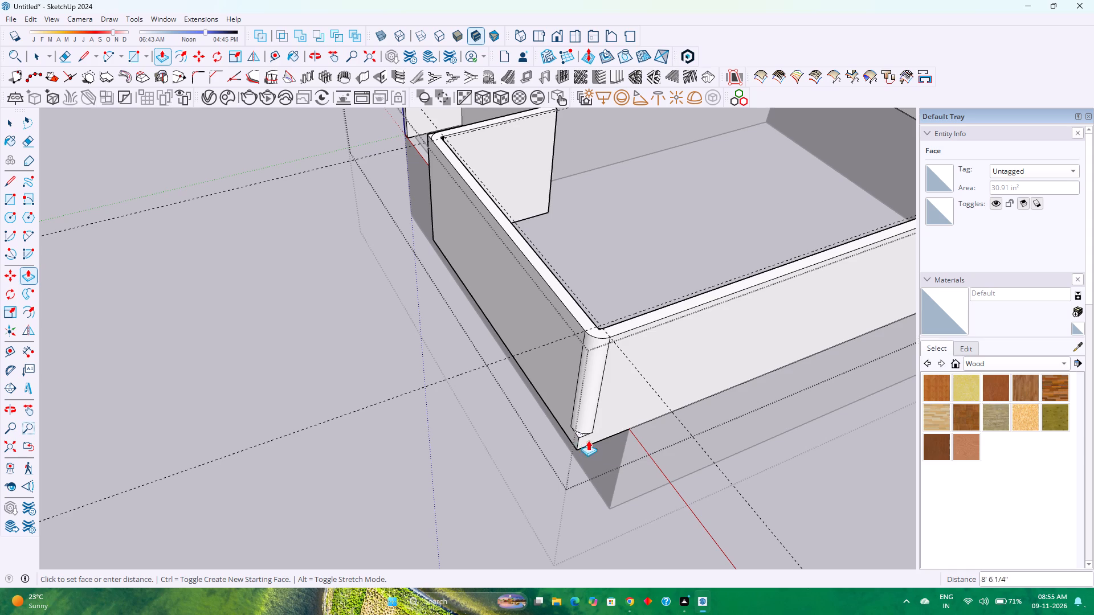
click(583, 452)
scroll(456, 412, down, 4)
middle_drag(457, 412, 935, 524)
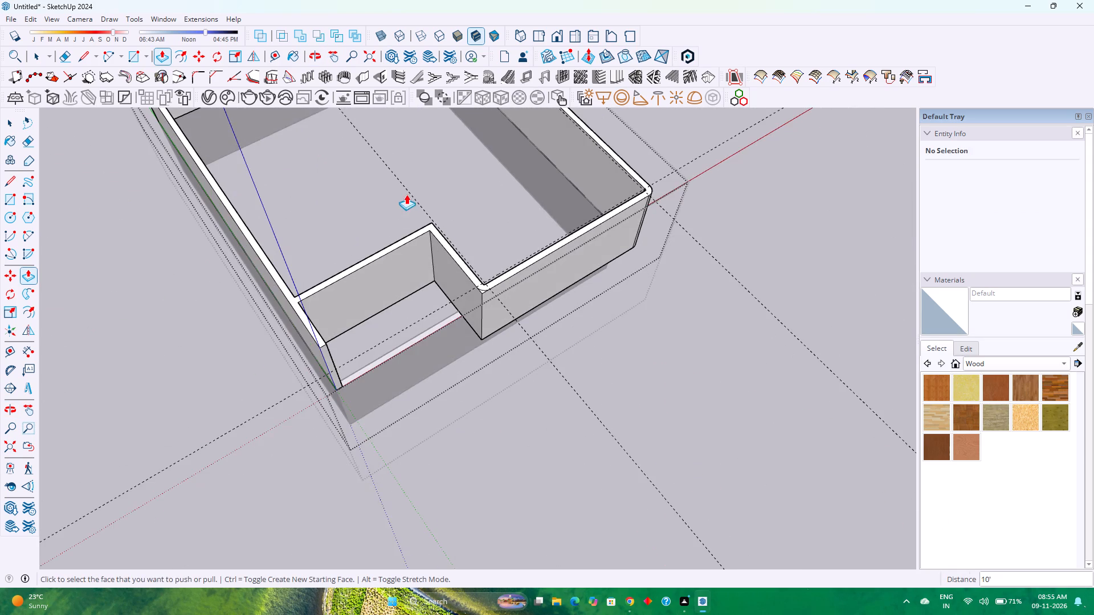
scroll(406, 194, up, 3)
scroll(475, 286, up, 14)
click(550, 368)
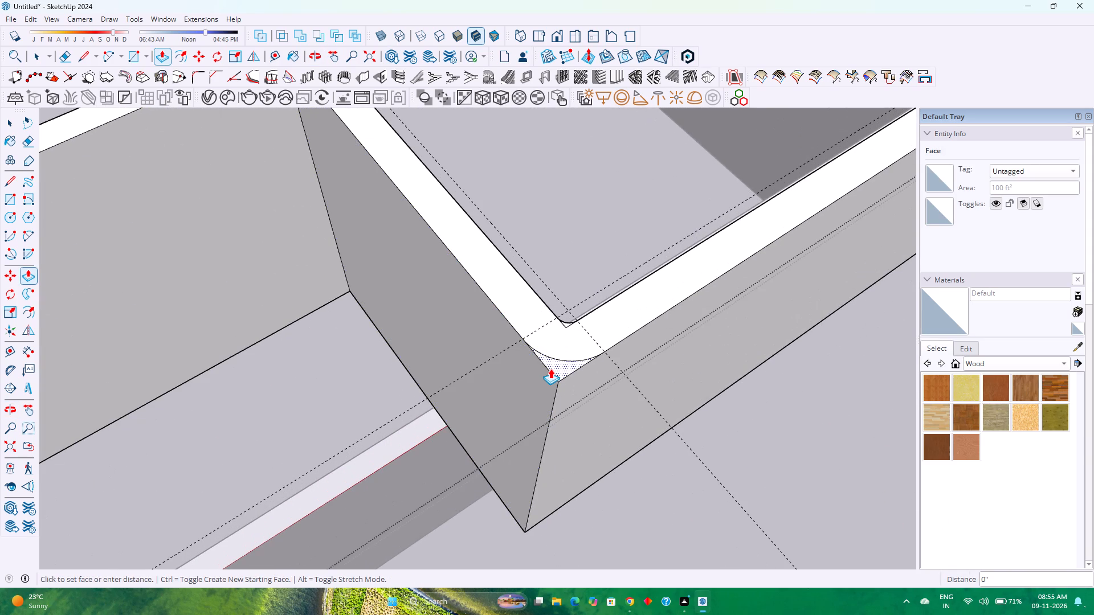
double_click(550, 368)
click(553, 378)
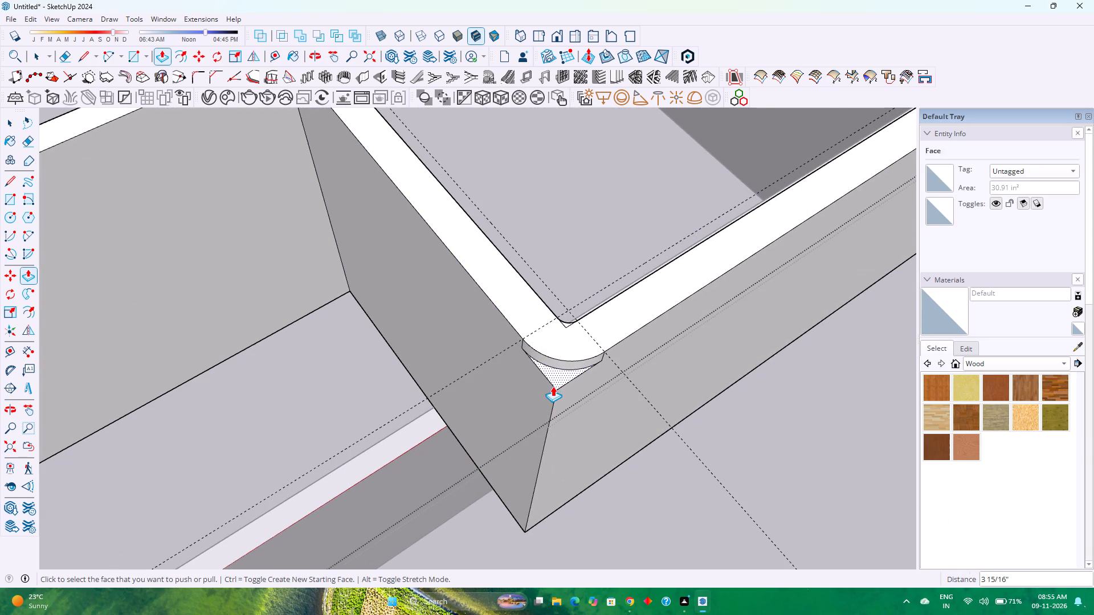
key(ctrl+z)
Push/Pull the sliver outside the arc at the recess-side outer corner down to the wall base, finishing with the last 6 13/16".
click(555, 365)
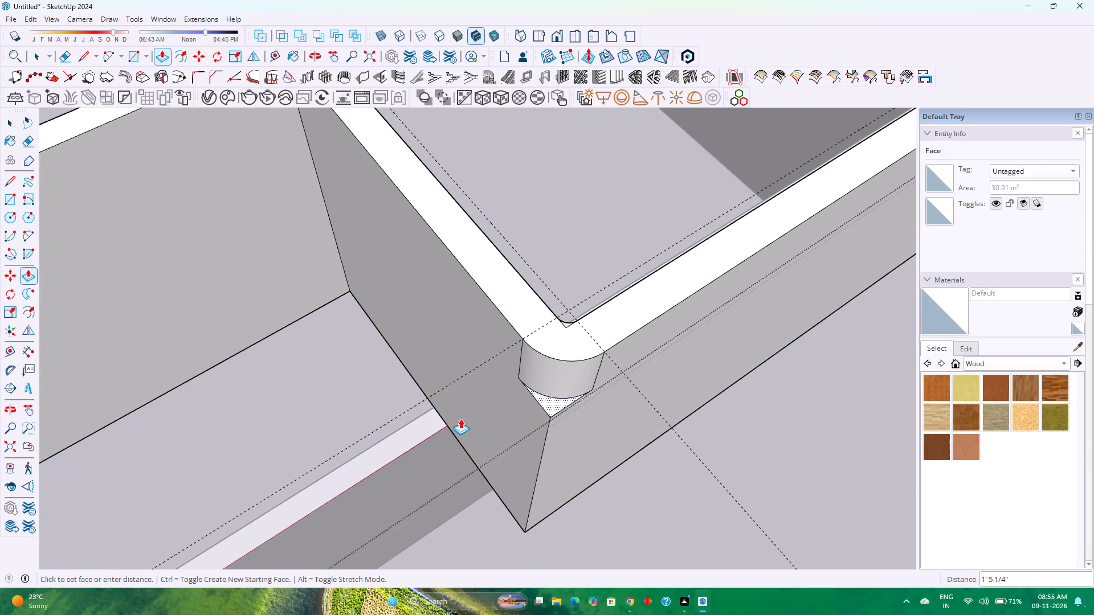
click(549, 526)
middle_drag(529, 508, 506, 371)
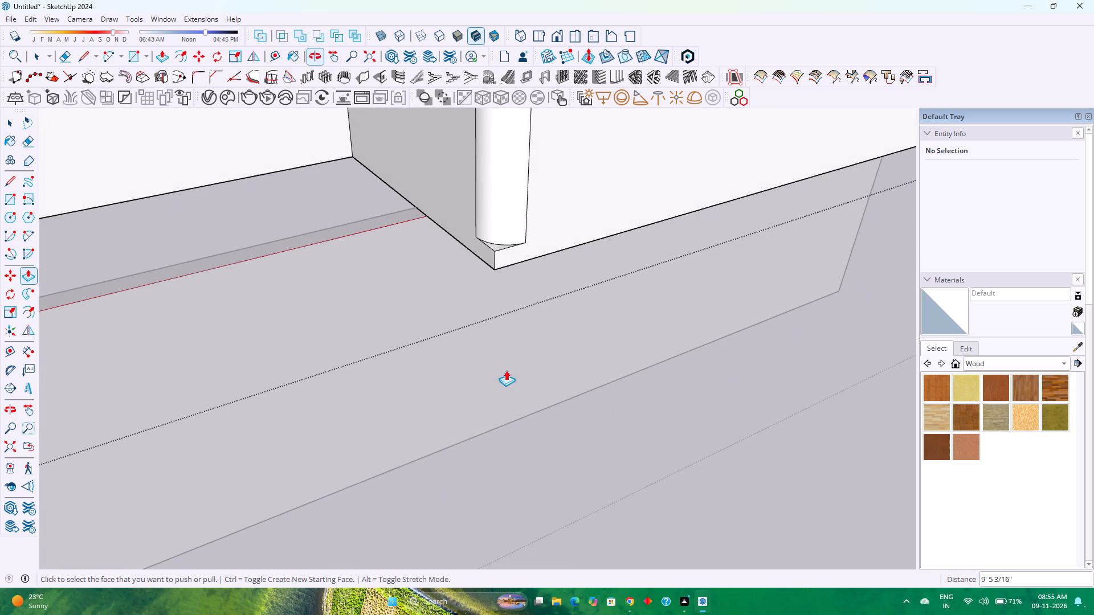
click(496, 247)
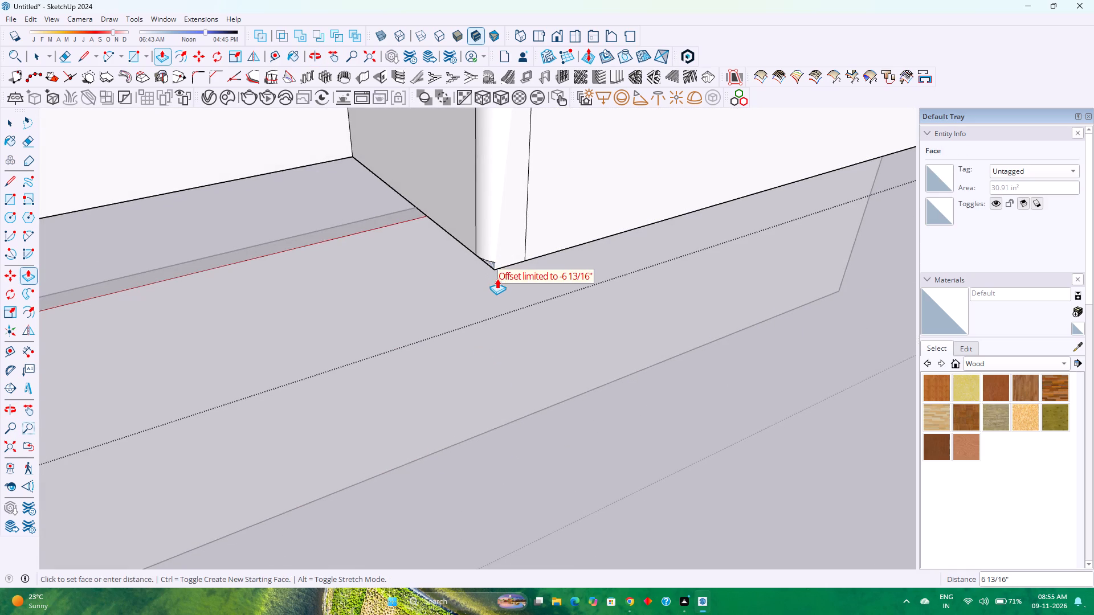
click(497, 278)
Erase the two leftover square-corner edges on the wall top at the recess-side inner corner.
scroll(496, 279, down, 8)
middle_drag(504, 259, 487, 430)
middle_click(485, 430)
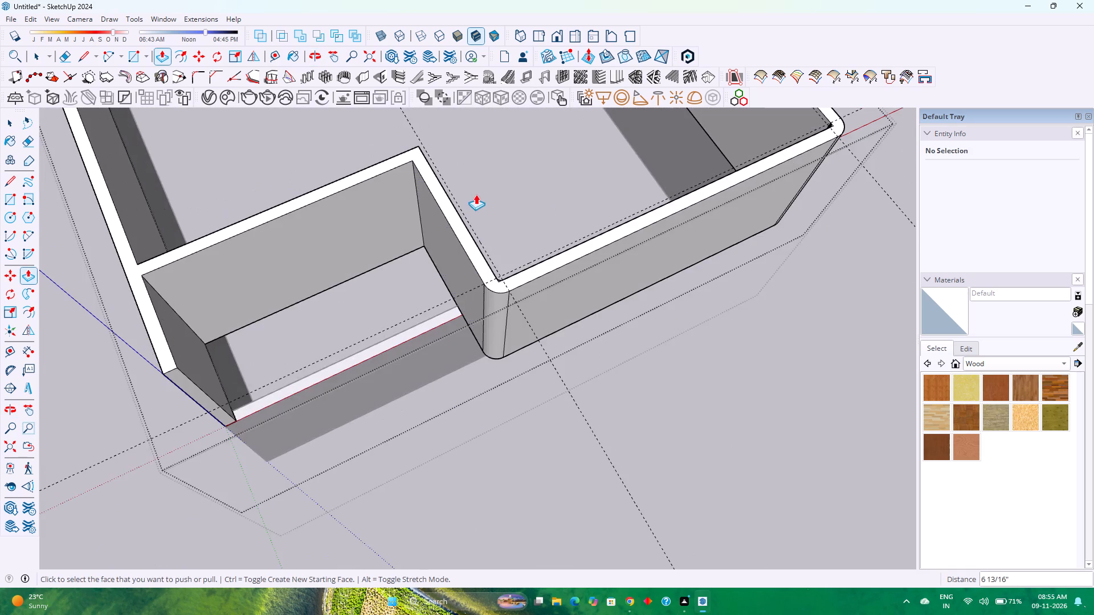
scroll(471, 199, up, 4)
scroll(490, 333, up, 2)
scroll(528, 359, up, 12)
scroll(530, 339, down, 4)
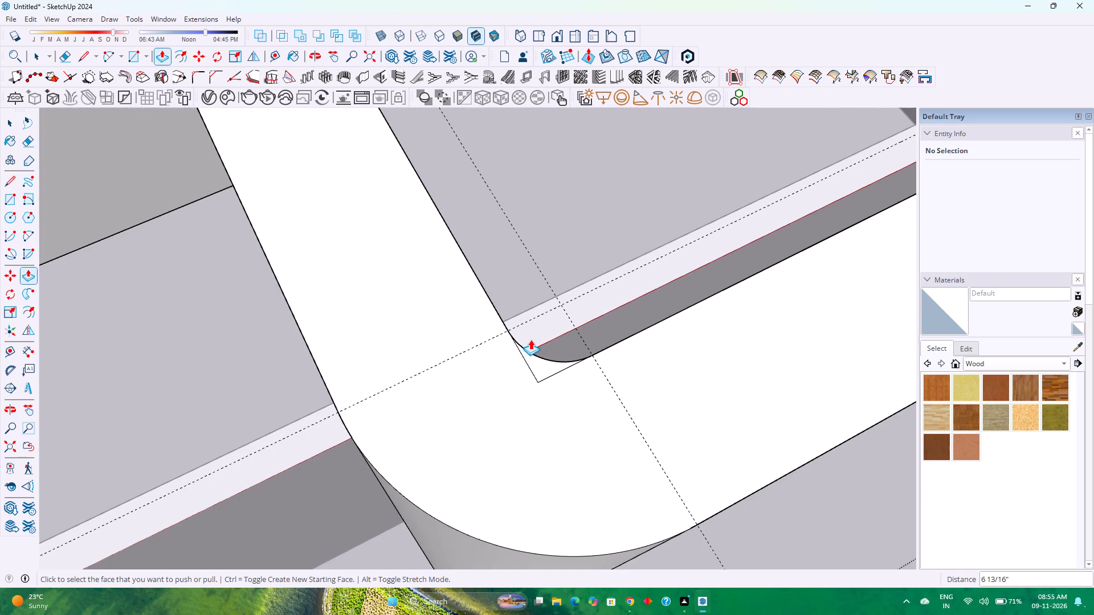
key(e)
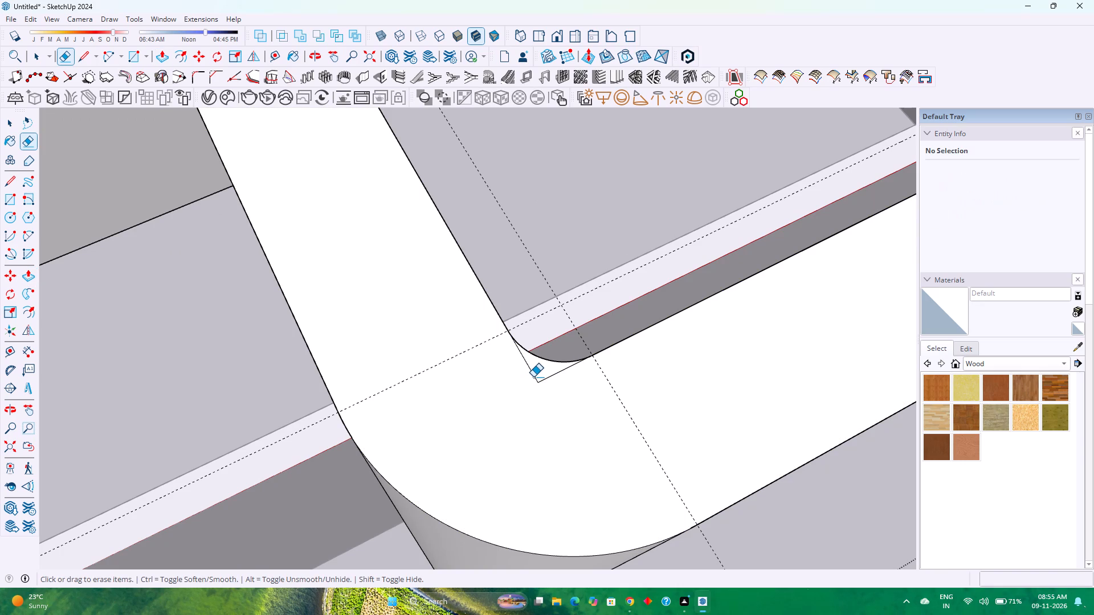
click(533, 373)
click(547, 376)
Erase the two leftover square-corner edges on the wall top at the front section's other inner corner.
scroll(438, 383, down, 7)
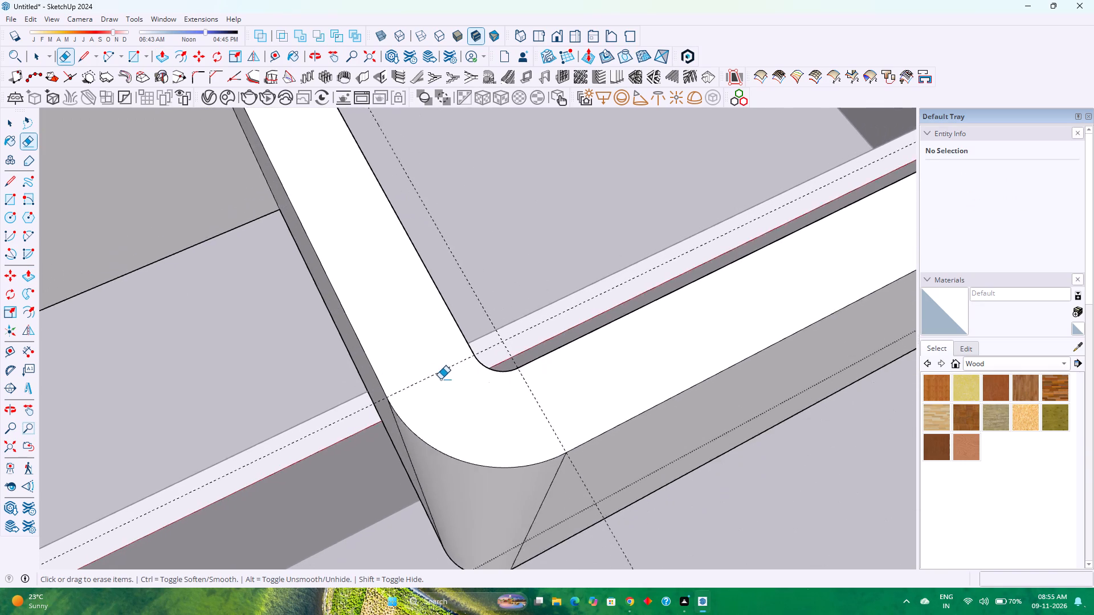
scroll(440, 379, down, 20)
scroll(440, 379, down, 1)
shift+middle_drag(712, 304, 201, 431)
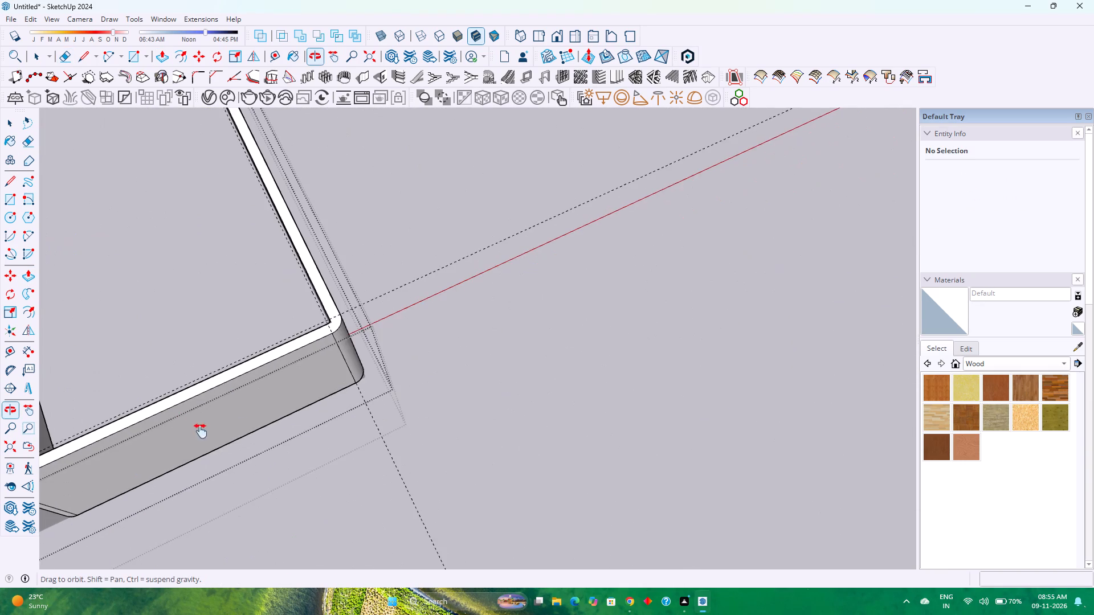
shift+middle_drag(201, 431, 201, 430)
scroll(299, 301, up, 10)
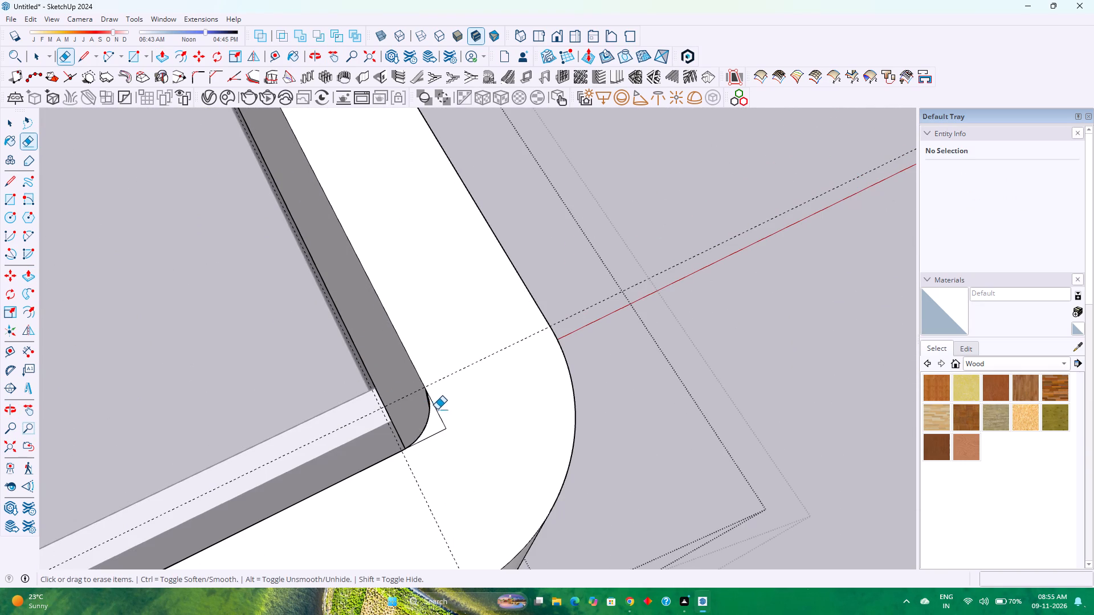
click(438, 409)
drag(438, 427, 437, 441)
Delete all the construction guides from the model.
scroll(446, 425, down, 6)
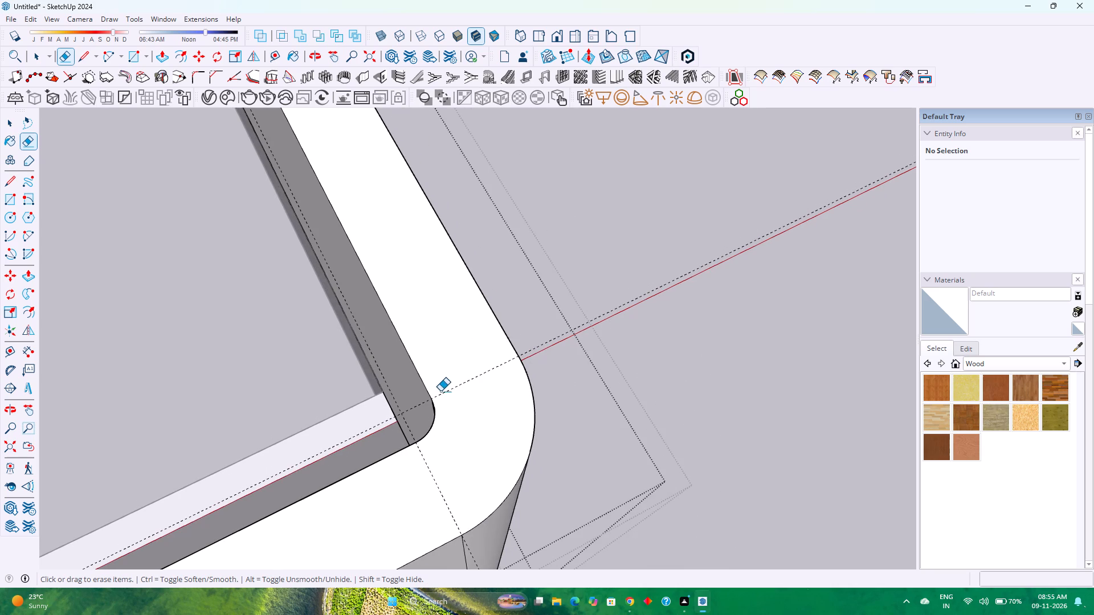
key(space)
scroll(440, 391, down, 16)
click(558, 32)
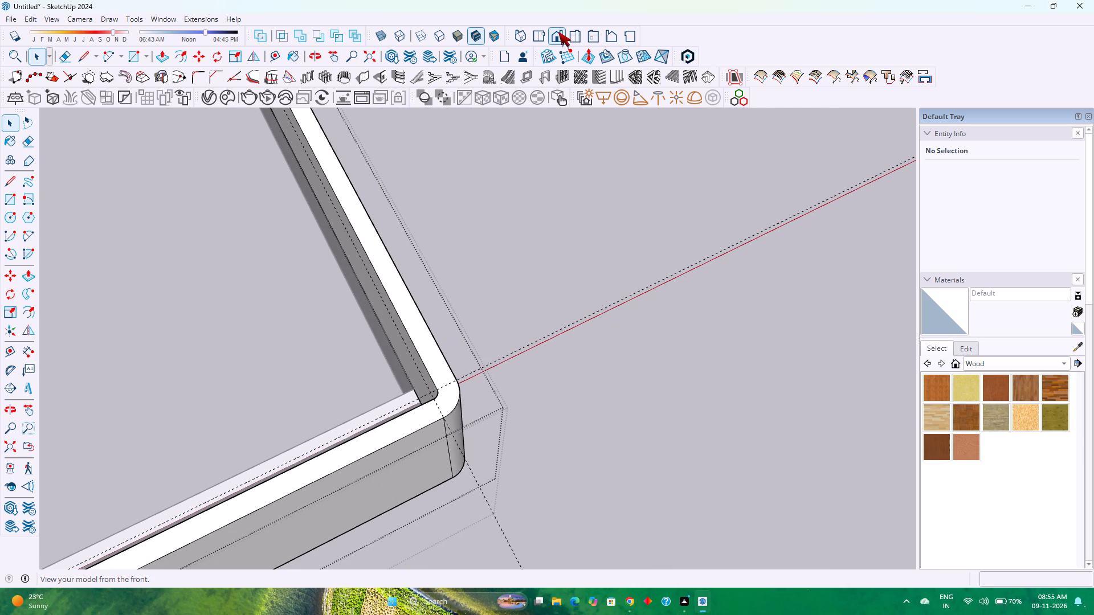
scroll(466, 279, down, 11)
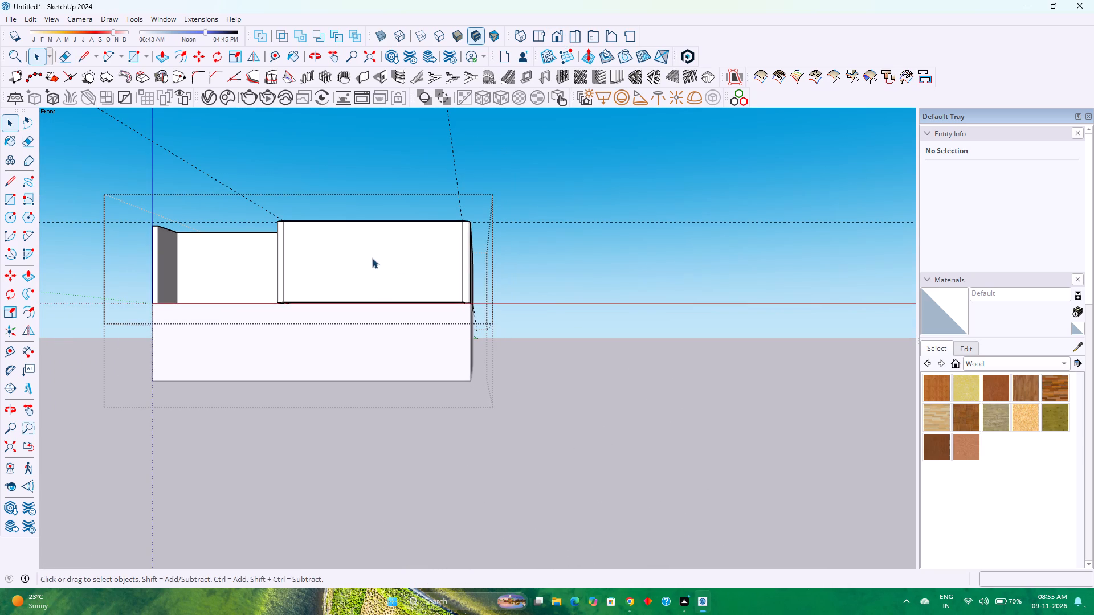
middle_drag(371, 258, 293, 333)
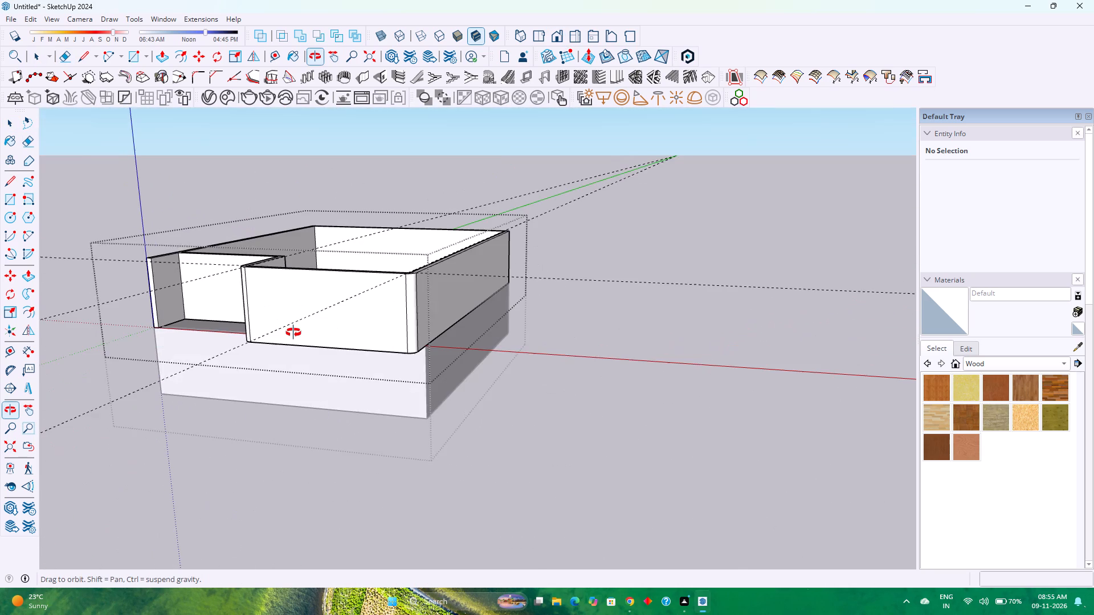
middle_drag(293, 333, 293, 332)
click(27, 19)
click(103, 124)
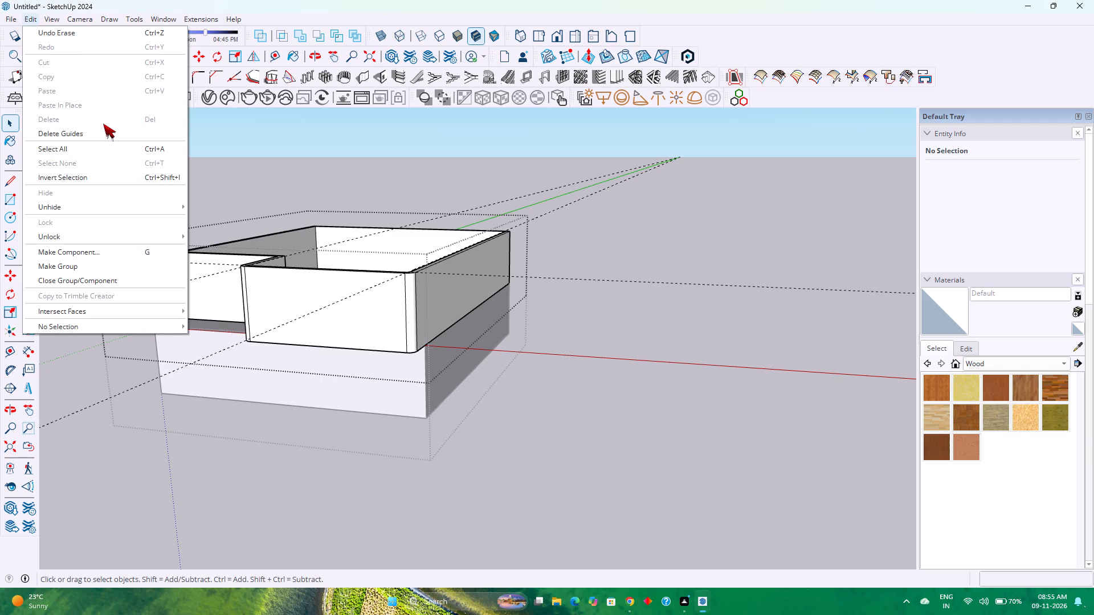
click(104, 129)
Examine the upper walls and the front section's rounded corners from outside, above and inside.
middle_drag(146, 145, 315, 210)
scroll(318, 208, down, 4)
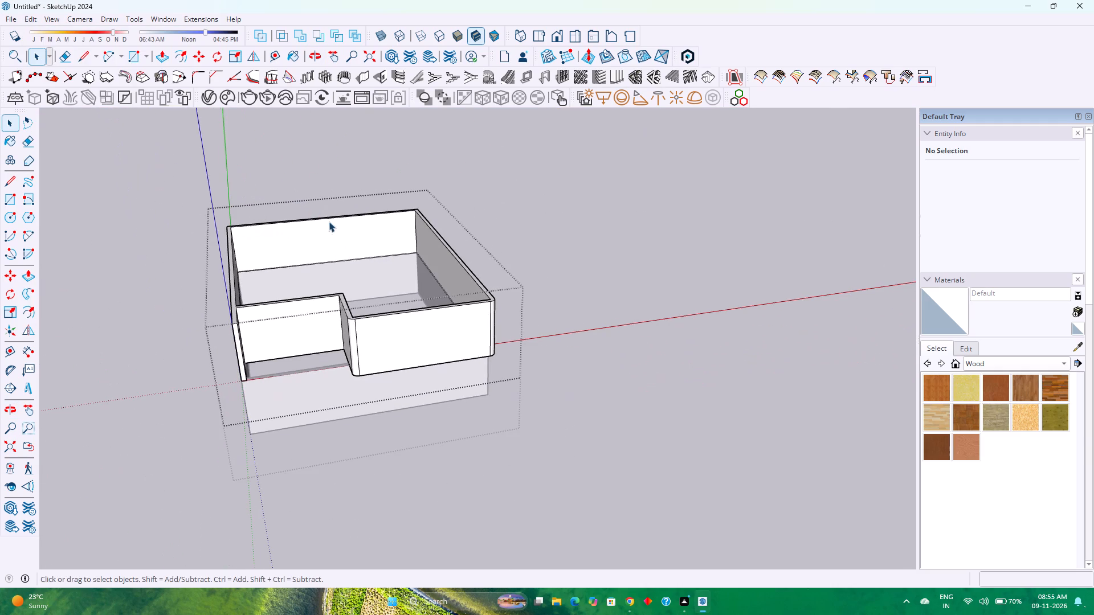
scroll(367, 371, up, 2)
scroll(341, 278, up, 4)
scroll(352, 363, up, 3)
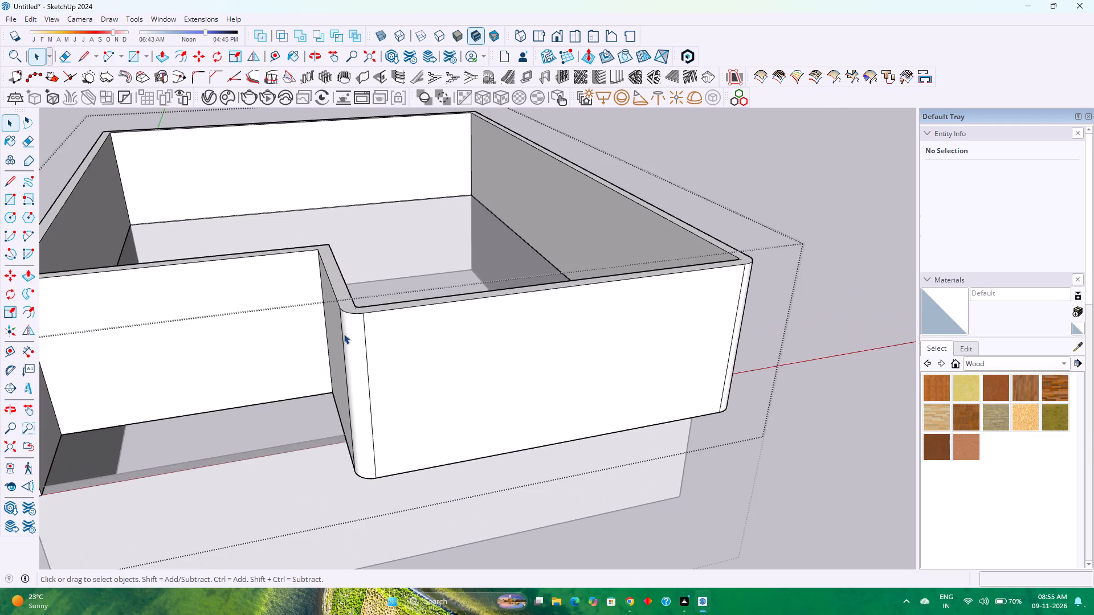
scroll(344, 334, up, 1)
middle_drag(344, 334, 415, 586)
scroll(411, 592, up, 1)
middle_click(415, 586)
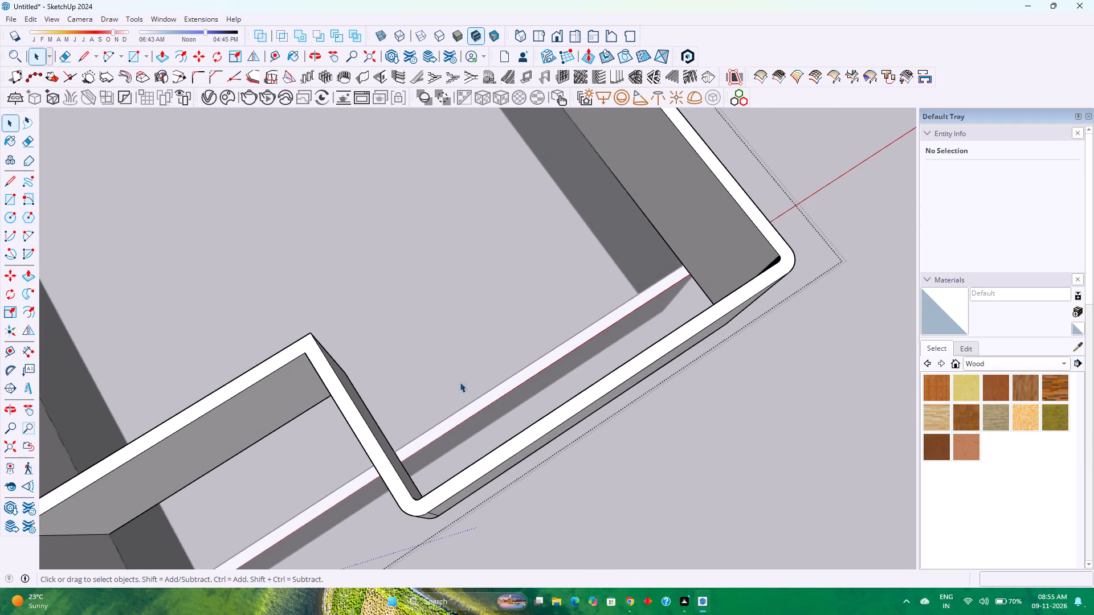
scroll(479, 370, down, 6)
scroll(635, 347, up, 3)
middle_drag(547, 400, 893, 346)
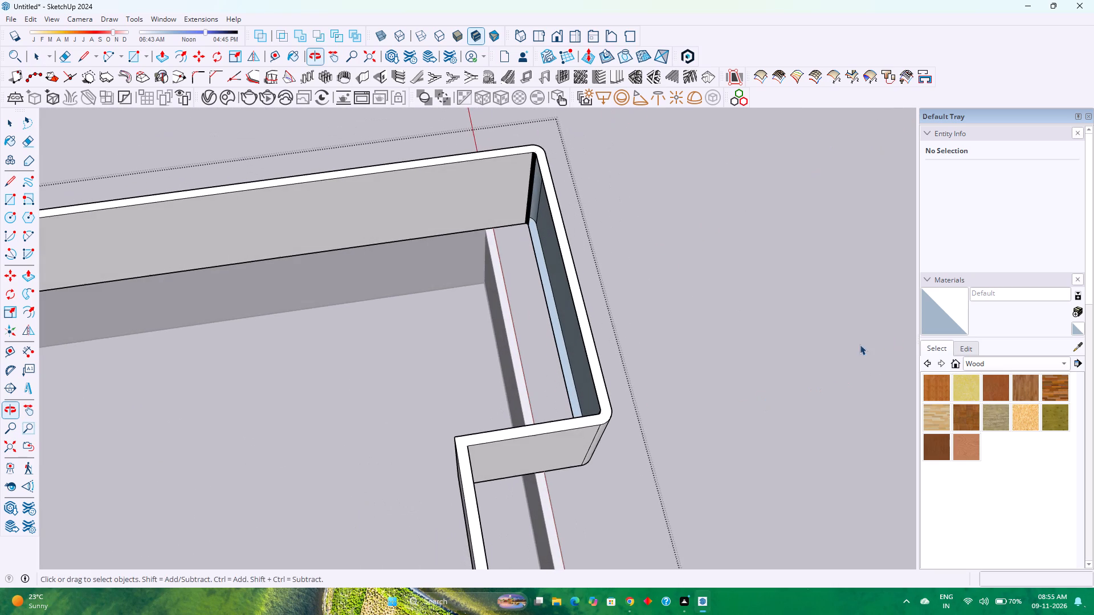
middle_drag(542, 301, 783, 243)
Draw a line along the front wall's inner top edge, from one rounded inner corner to the other.
scroll(571, 223, up, 3)
shift+middle_drag(564, 224, 492, 352)
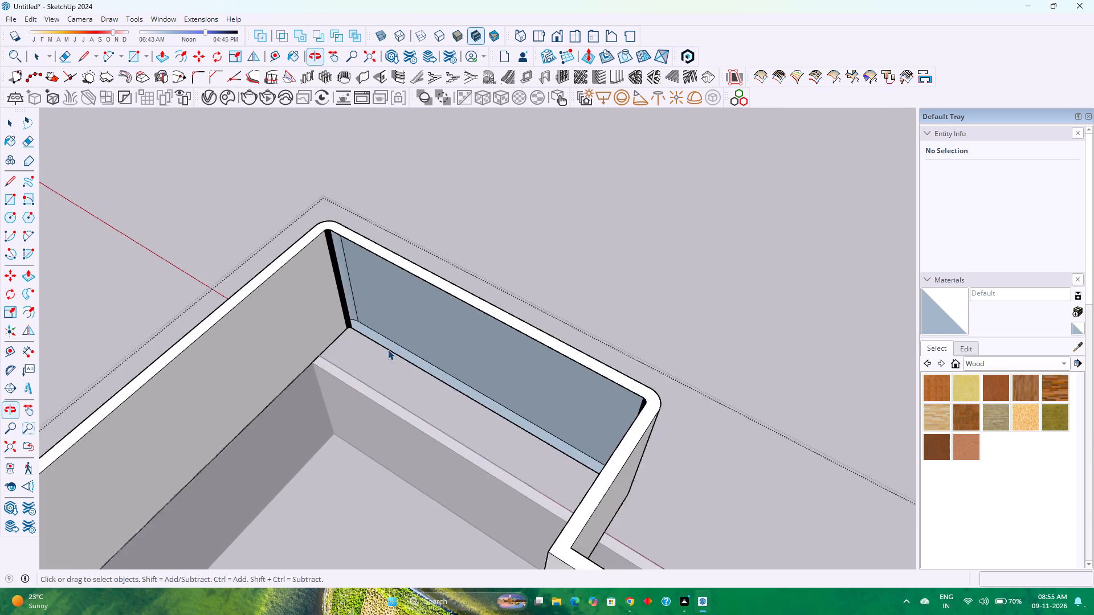
middle_drag(392, 347, 593, 284)
scroll(593, 282, up, 5)
key(l)
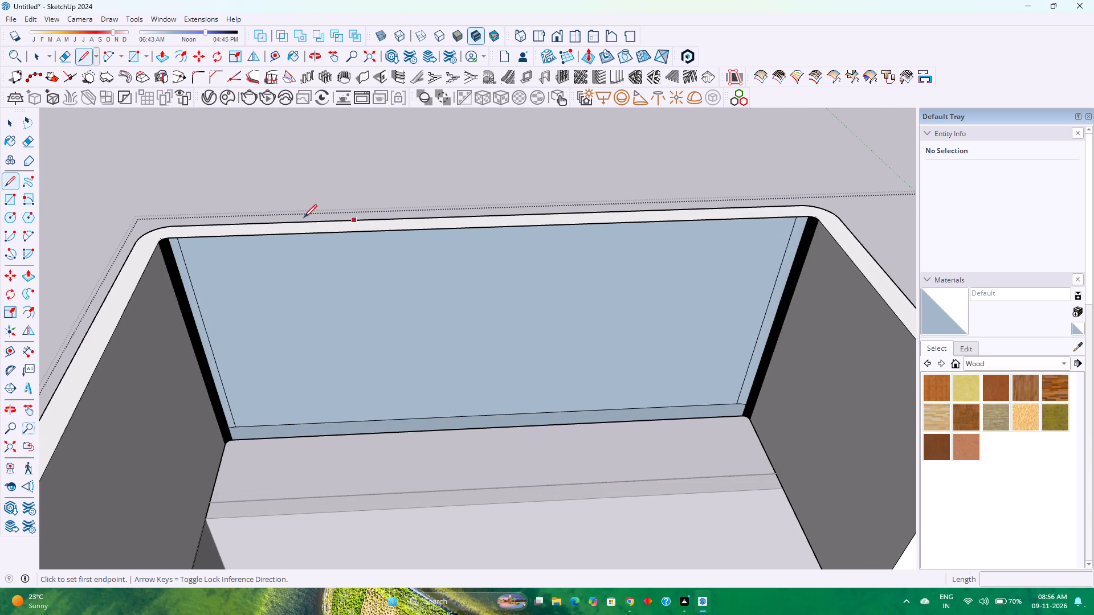
click(170, 236)
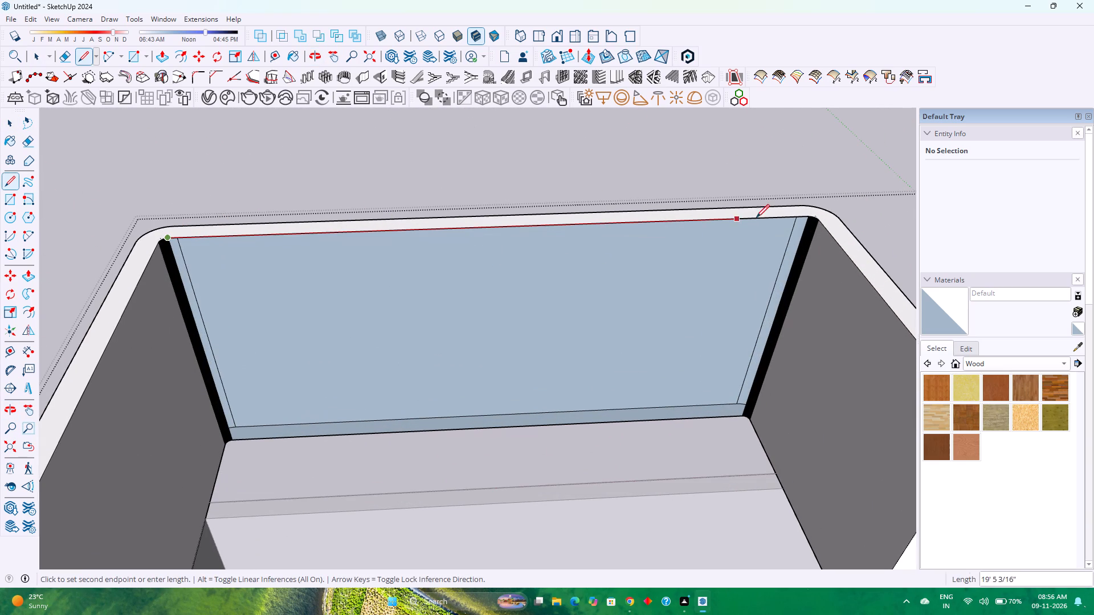
scroll(815, 213, up, 3)
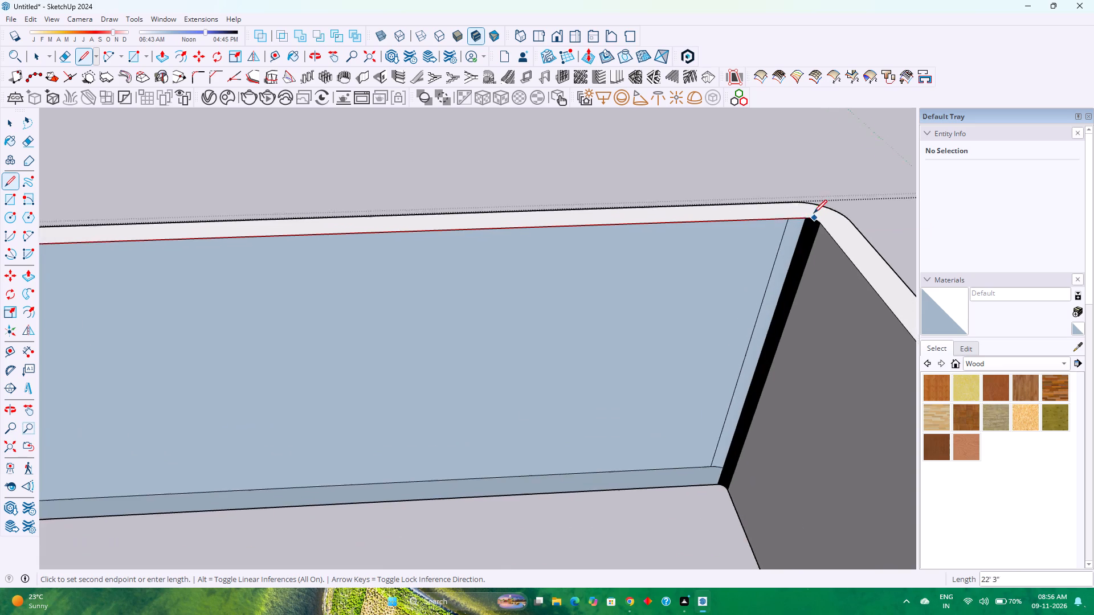
scroll(814, 213, up, 20)
scroll(814, 213, up, 13)
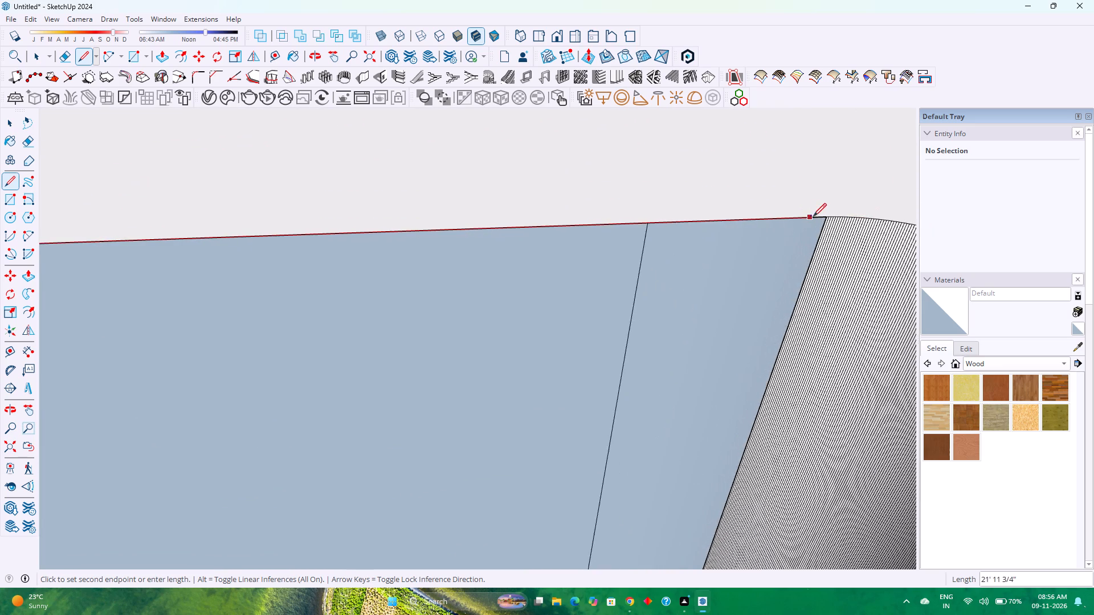
scroll(813, 216, up, 10)
click(839, 222)
Delete the face covering the room opening inside the wall tops.
scroll(742, 222, down, 3)
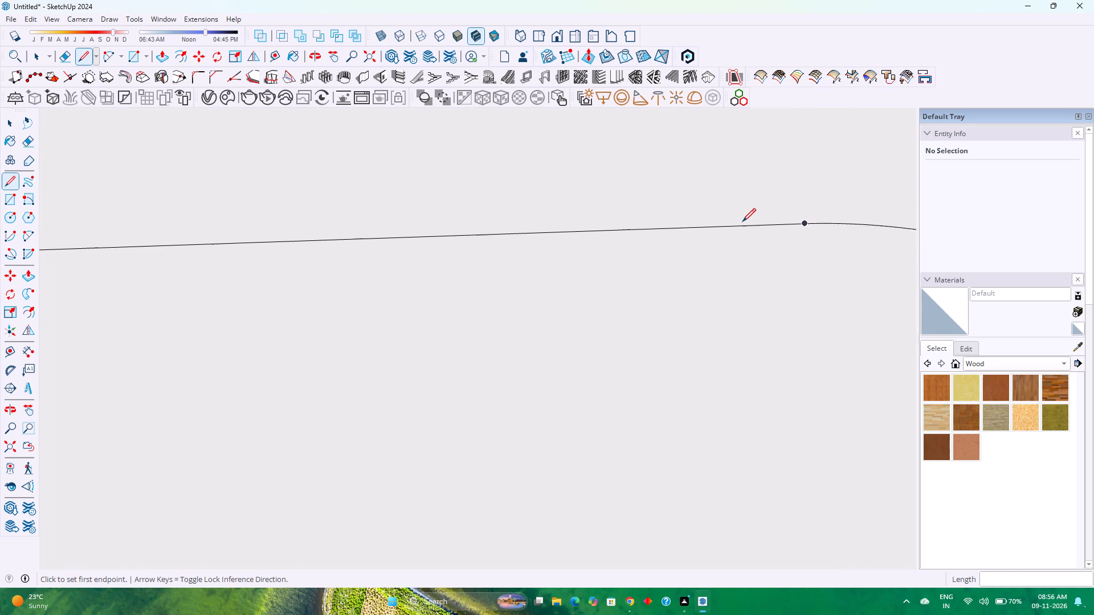
scroll(742, 222, down, 20)
scroll(742, 222, down, 5)
key(space)
click(659, 309)
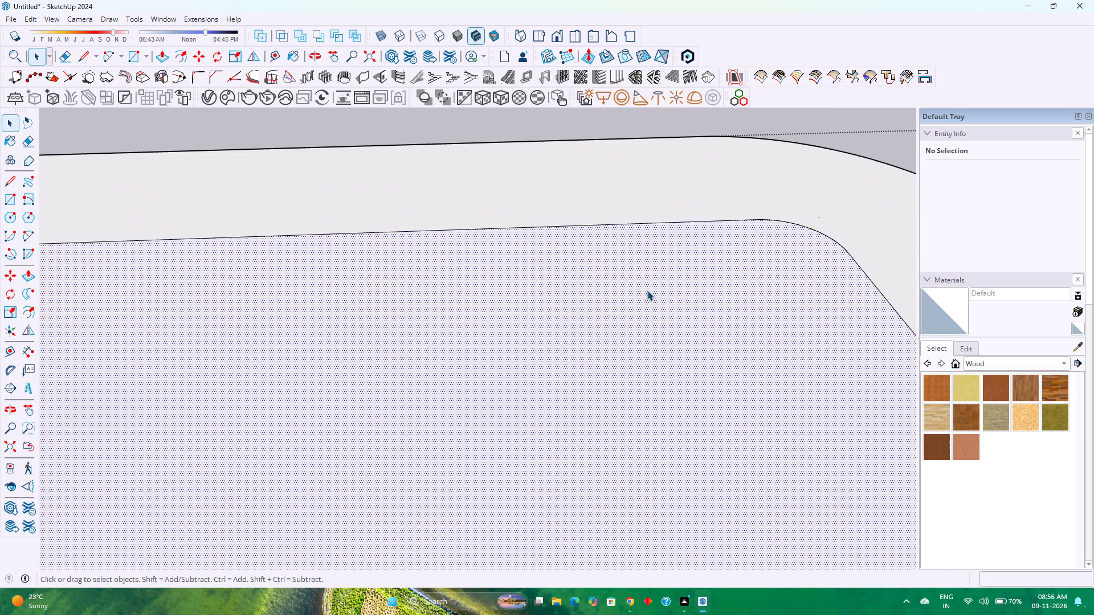
key(Delete)
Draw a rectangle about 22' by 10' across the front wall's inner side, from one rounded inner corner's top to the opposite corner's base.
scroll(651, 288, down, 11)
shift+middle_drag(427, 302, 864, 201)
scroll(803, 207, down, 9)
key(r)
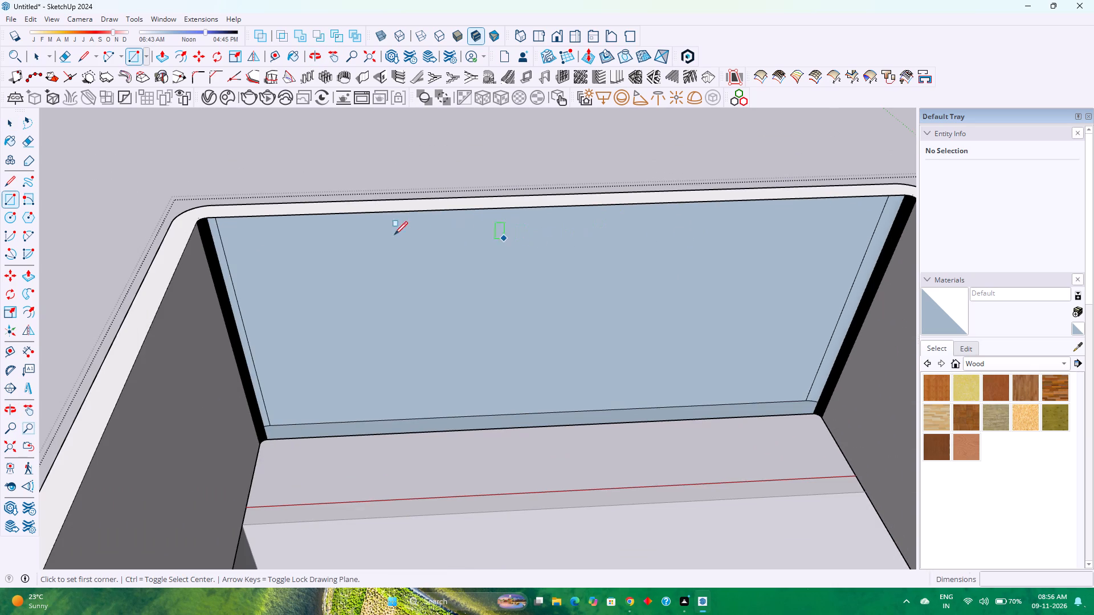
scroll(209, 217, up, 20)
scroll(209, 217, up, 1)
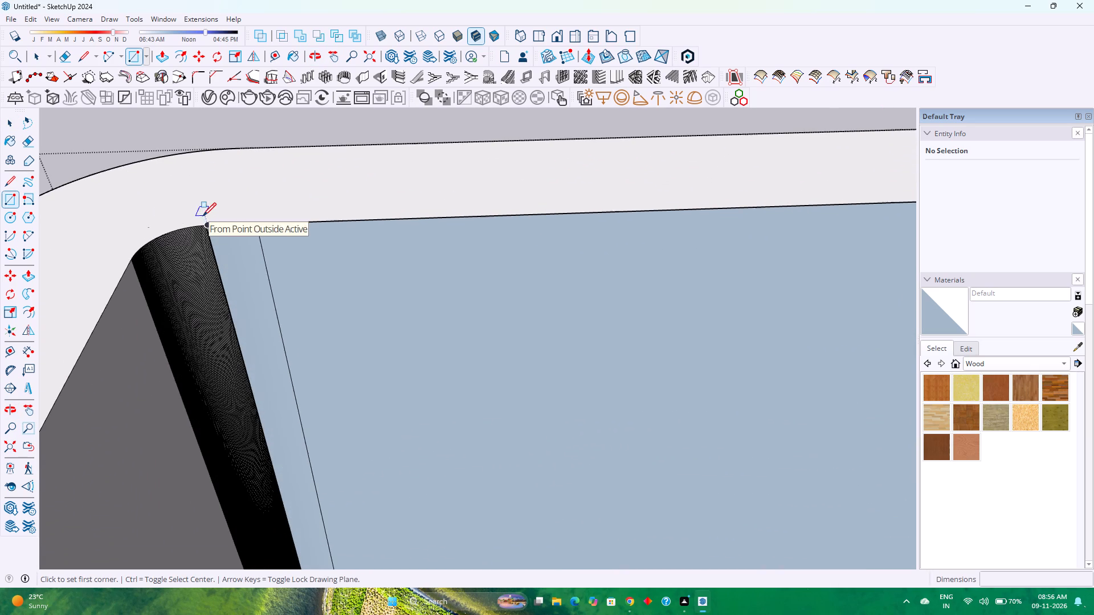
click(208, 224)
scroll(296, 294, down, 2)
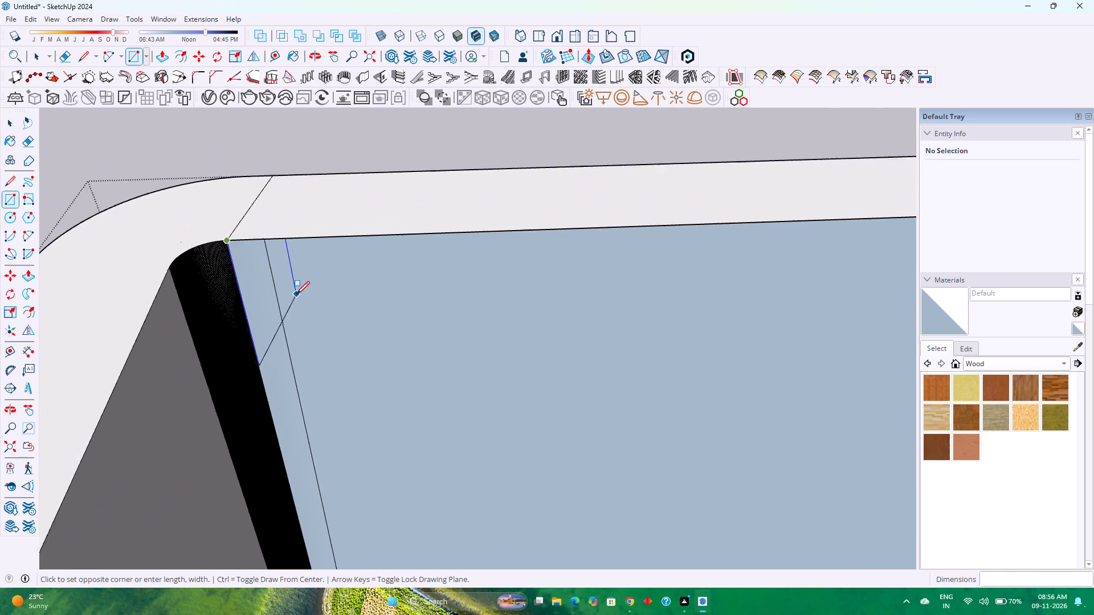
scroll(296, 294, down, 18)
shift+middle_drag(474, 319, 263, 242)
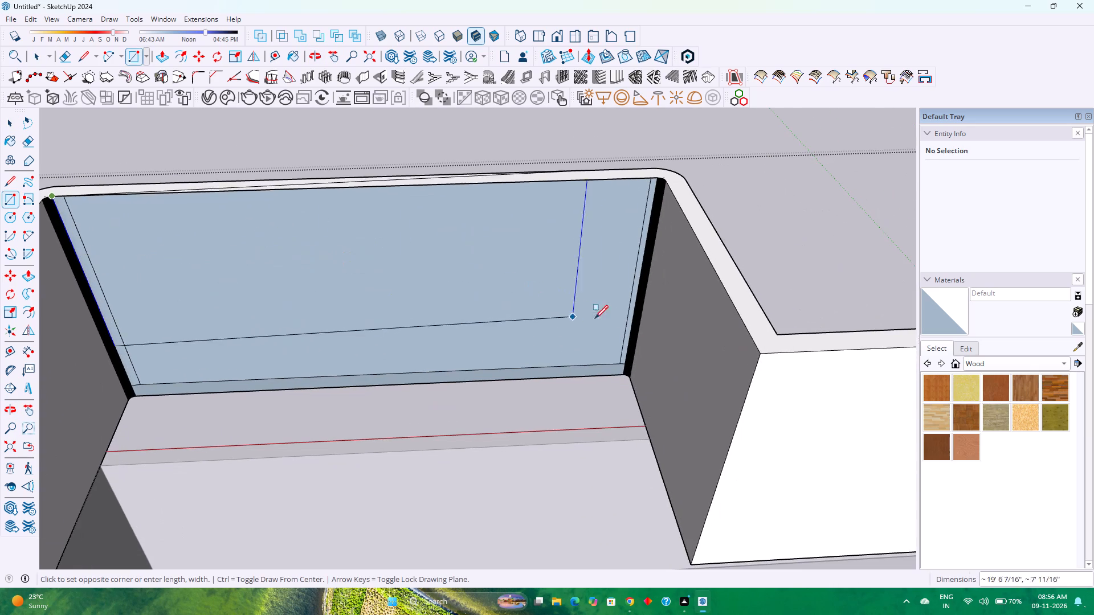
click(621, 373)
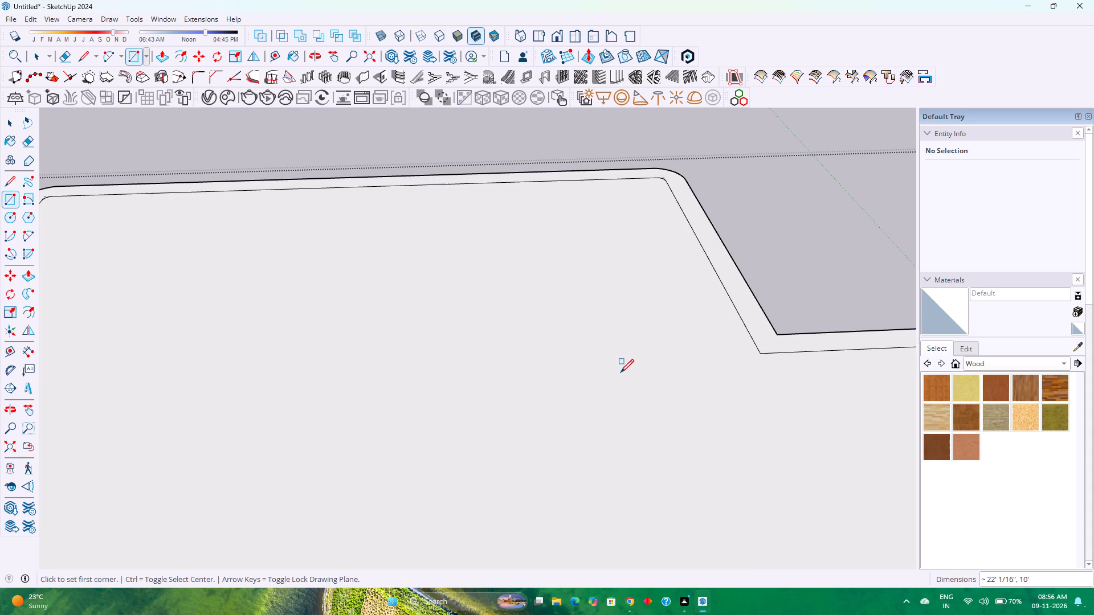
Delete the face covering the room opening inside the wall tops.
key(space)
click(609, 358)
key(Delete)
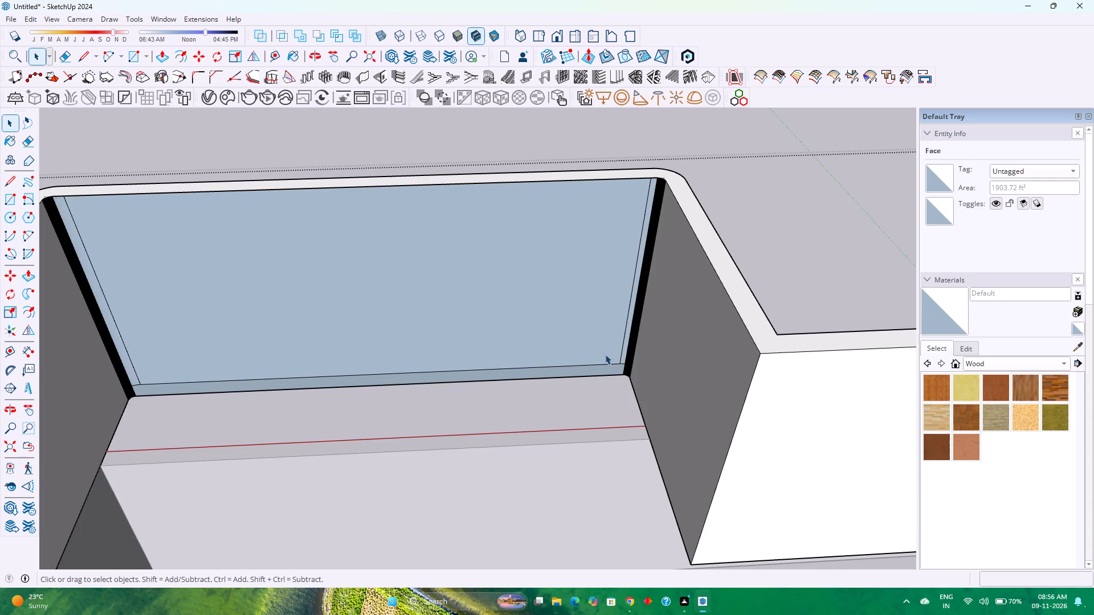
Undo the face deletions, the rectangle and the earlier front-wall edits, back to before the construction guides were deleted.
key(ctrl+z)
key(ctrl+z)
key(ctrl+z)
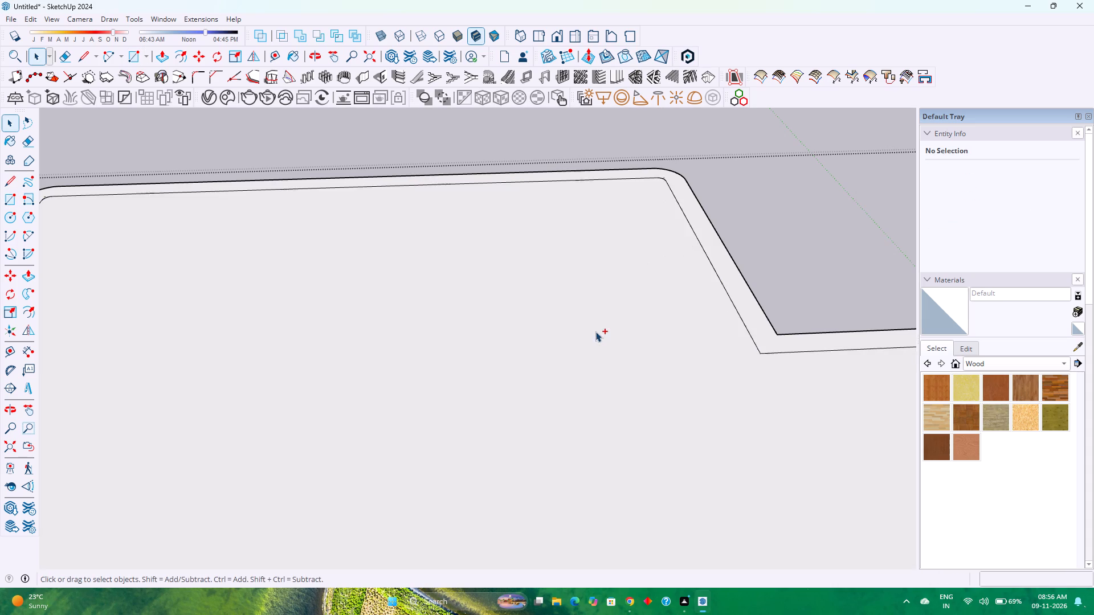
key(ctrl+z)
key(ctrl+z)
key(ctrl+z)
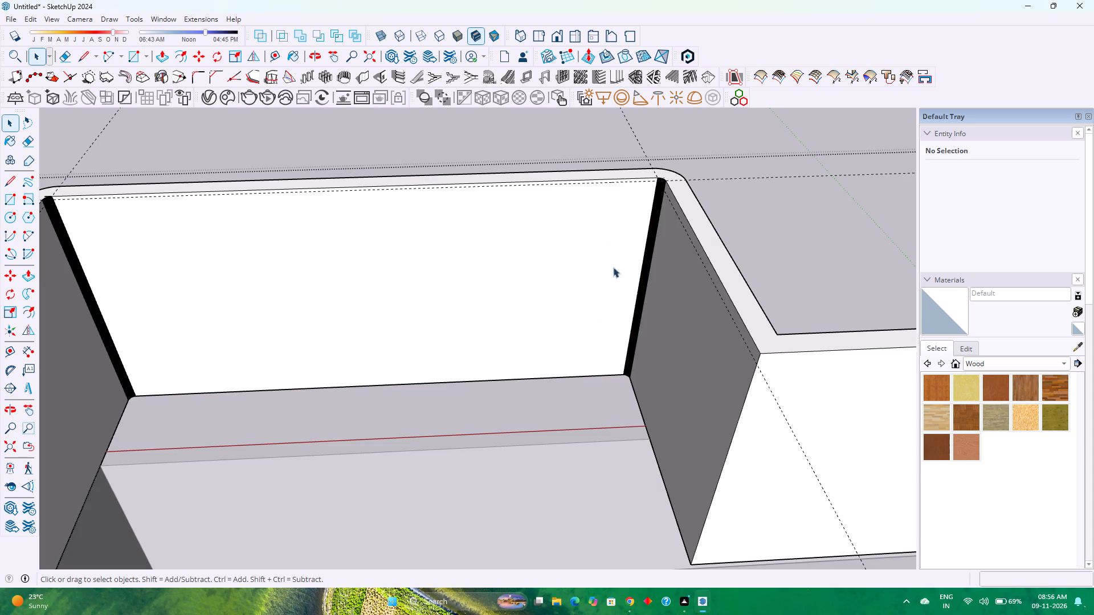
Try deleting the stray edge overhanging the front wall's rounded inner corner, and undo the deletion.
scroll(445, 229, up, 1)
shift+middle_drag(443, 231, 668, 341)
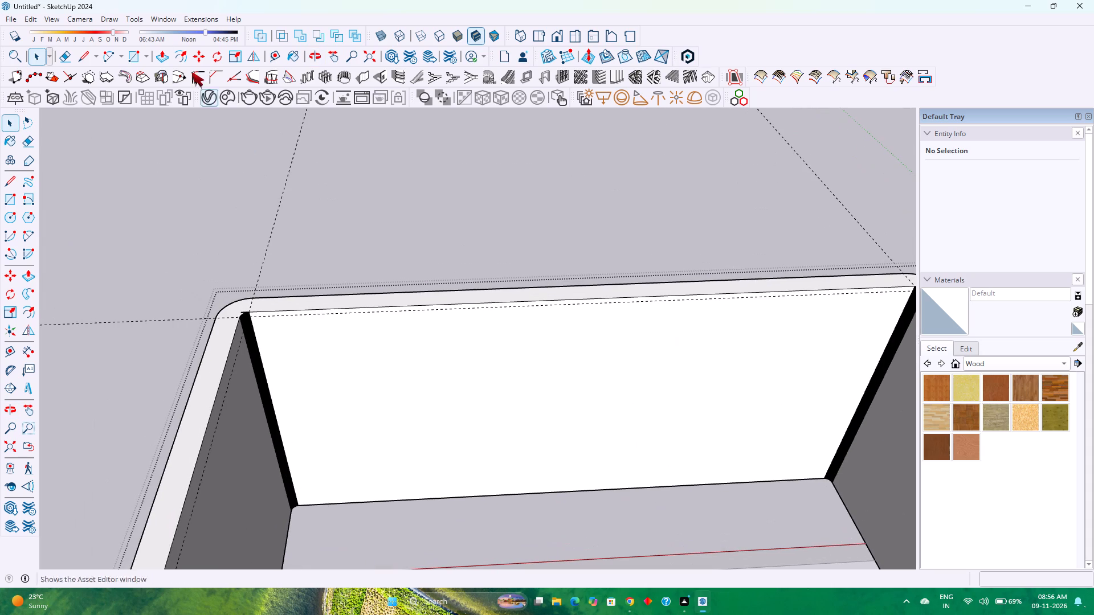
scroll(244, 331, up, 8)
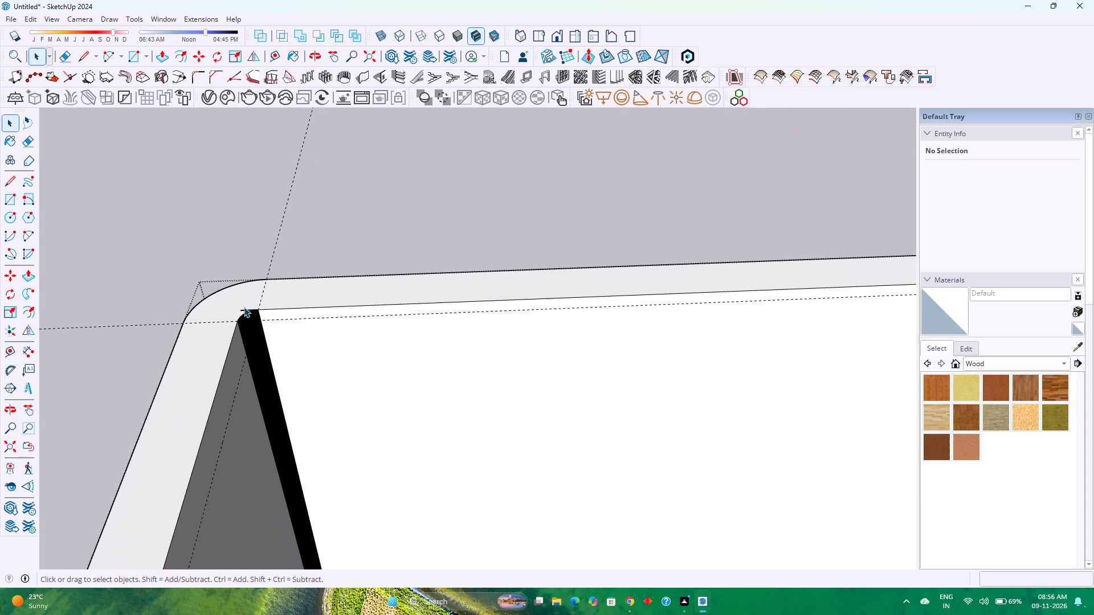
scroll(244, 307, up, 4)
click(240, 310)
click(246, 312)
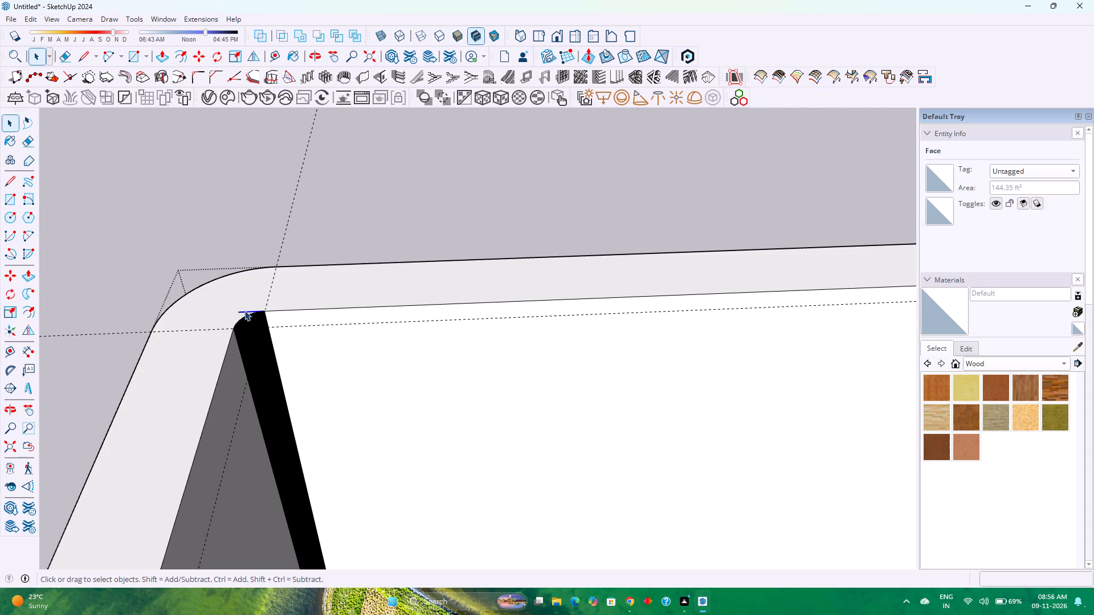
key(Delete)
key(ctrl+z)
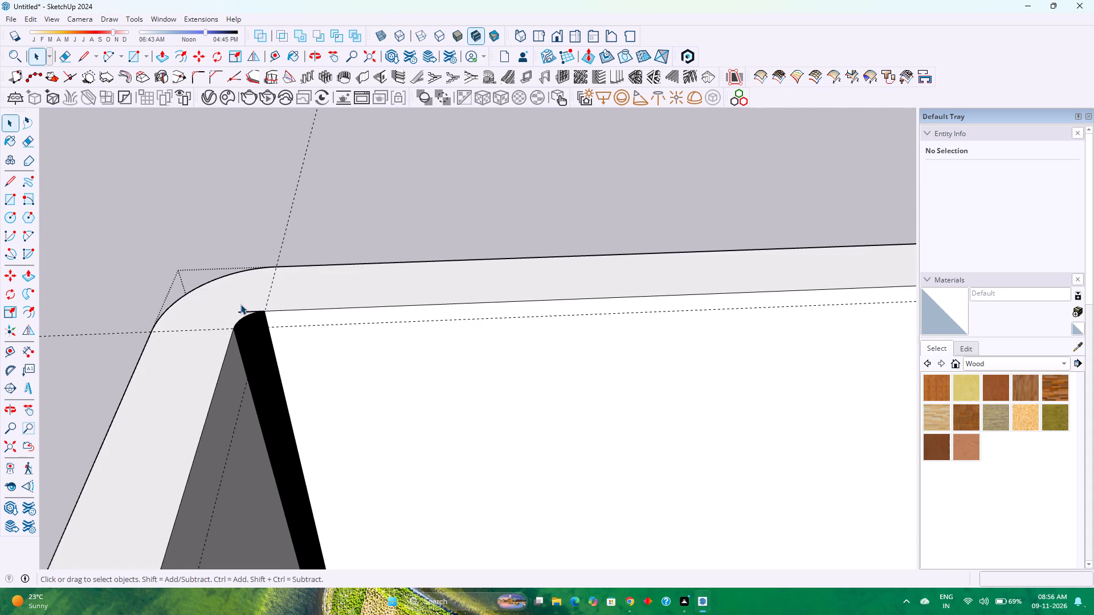
Delete the front wall's inner top edge at the rounded corner, including the short stray segment overhanging the wall top.
scroll(267, 310, down, 18)
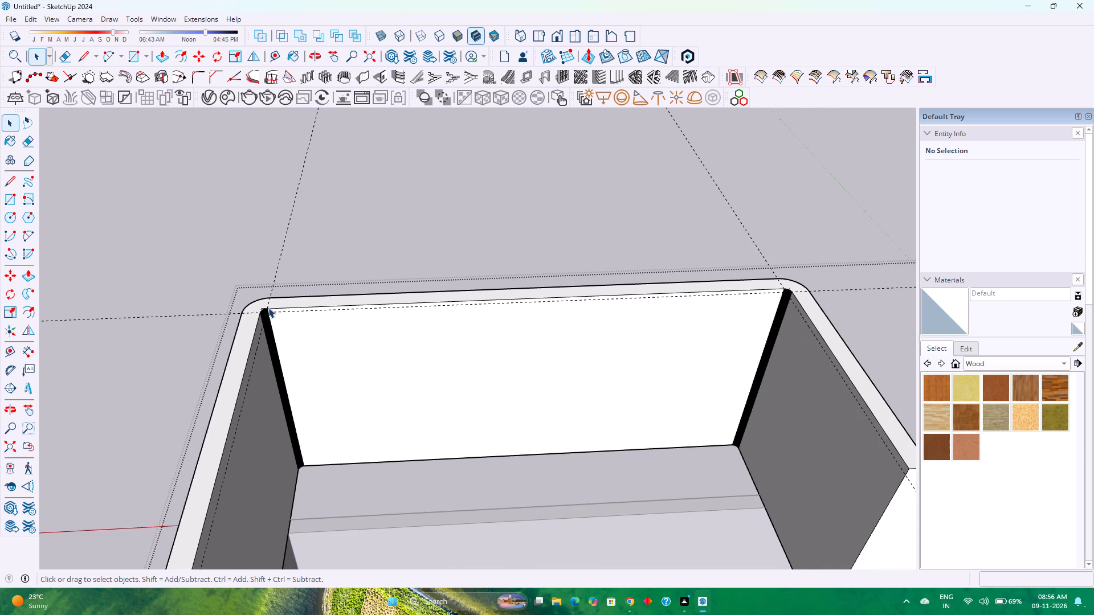
scroll(244, 307, up, 19)
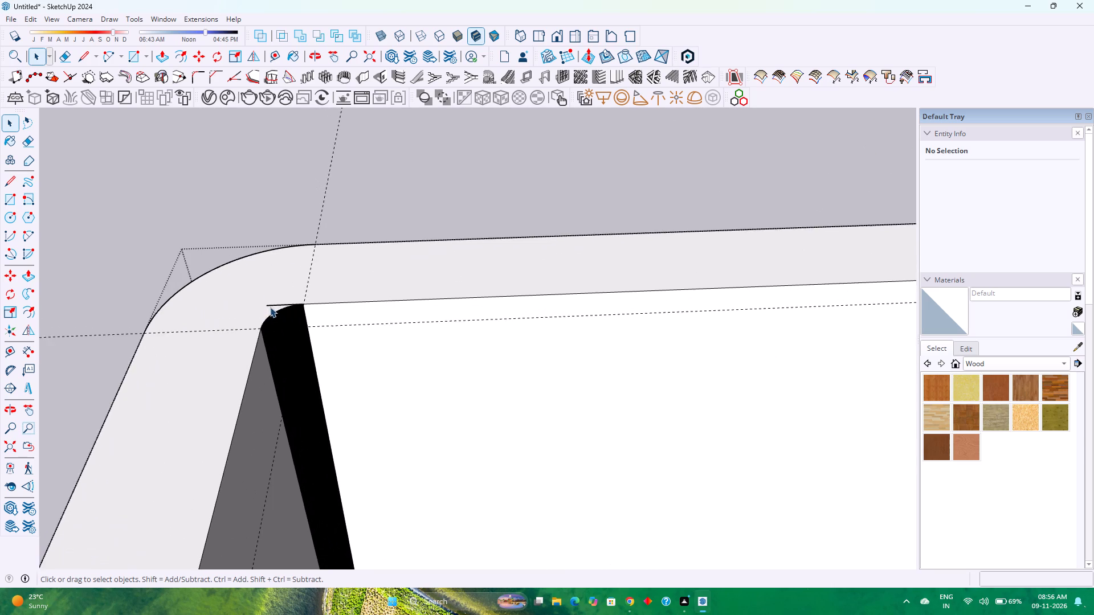
scroll(270, 307, up, 5)
click(266, 304)
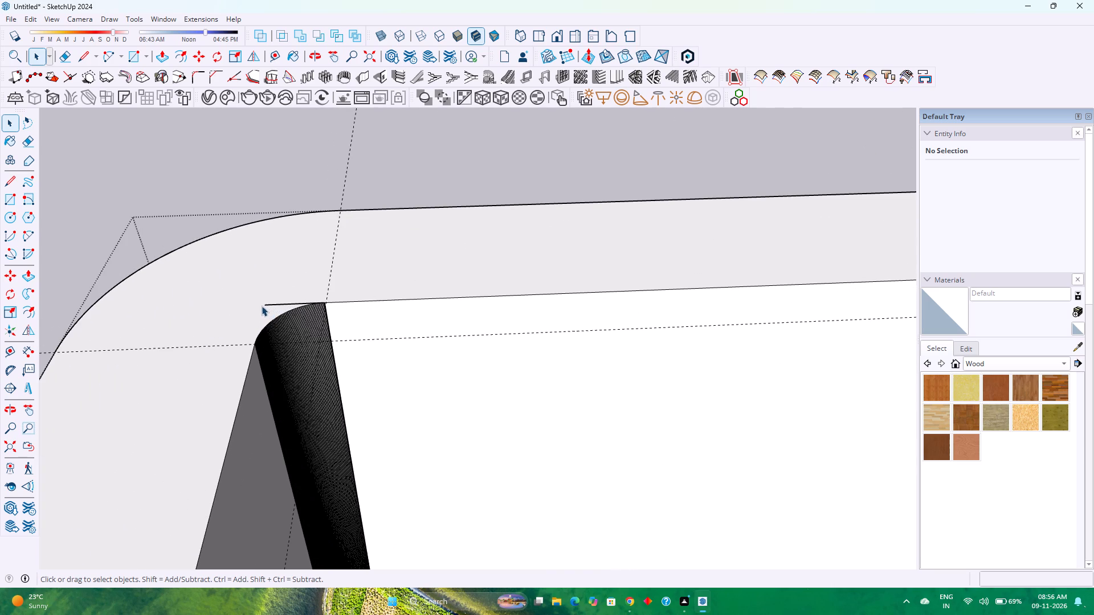
key(Delete)
scroll(271, 309, down, 3)
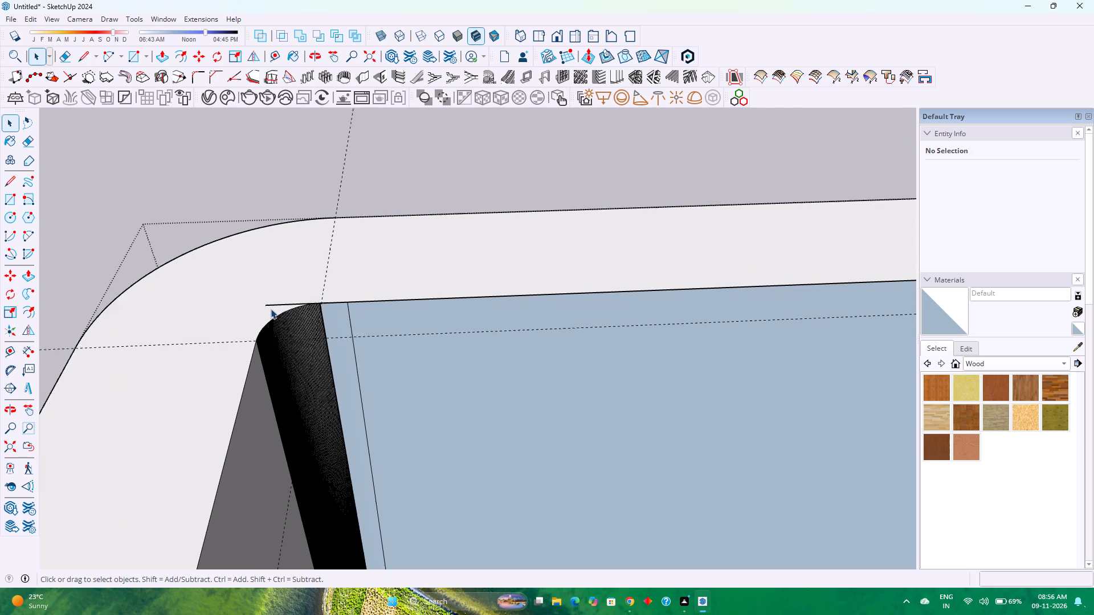
scroll(271, 309, down, 2)
click(273, 305)
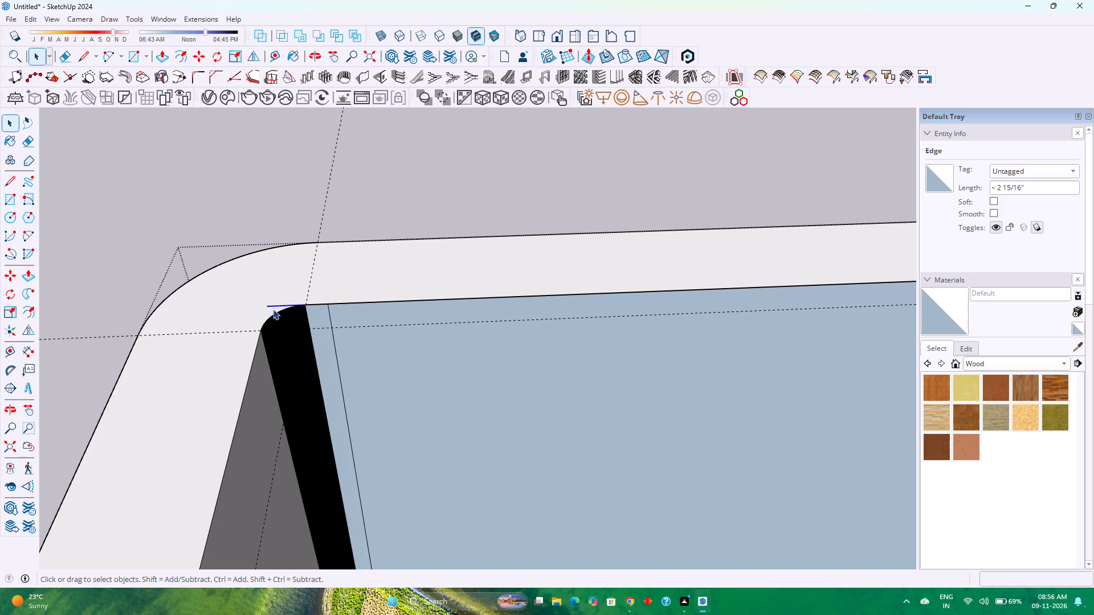
key(Delete)
Delete all the construction guides from the model.
scroll(407, 326, down, 4)
middle_drag(419, 424, 345, 312)
scroll(344, 308, down, 3)
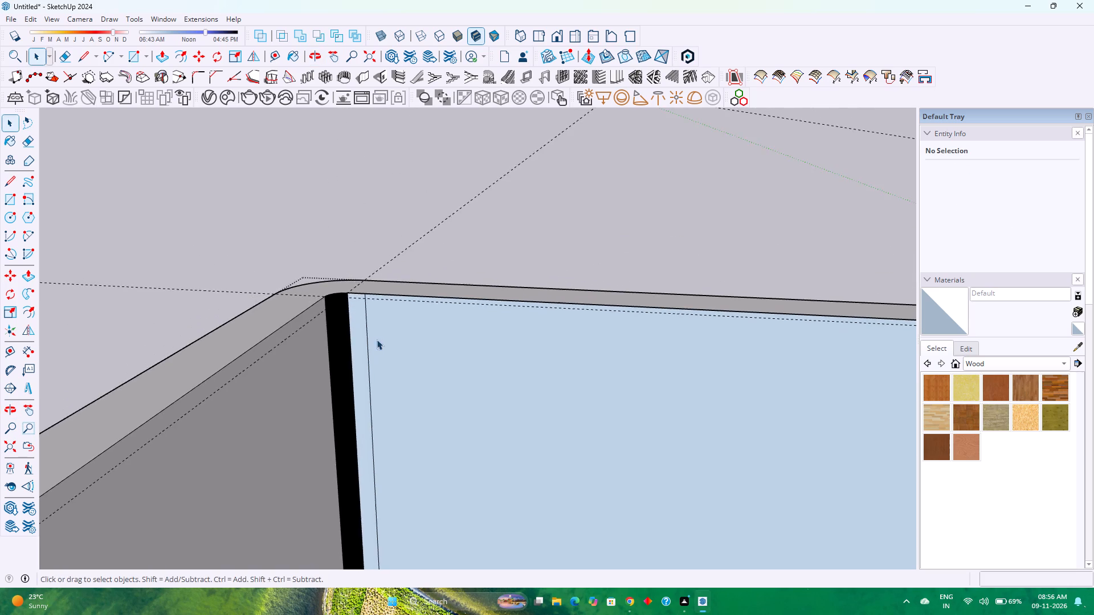
middle_drag(377, 340, 382, 289)
click(30, 20)
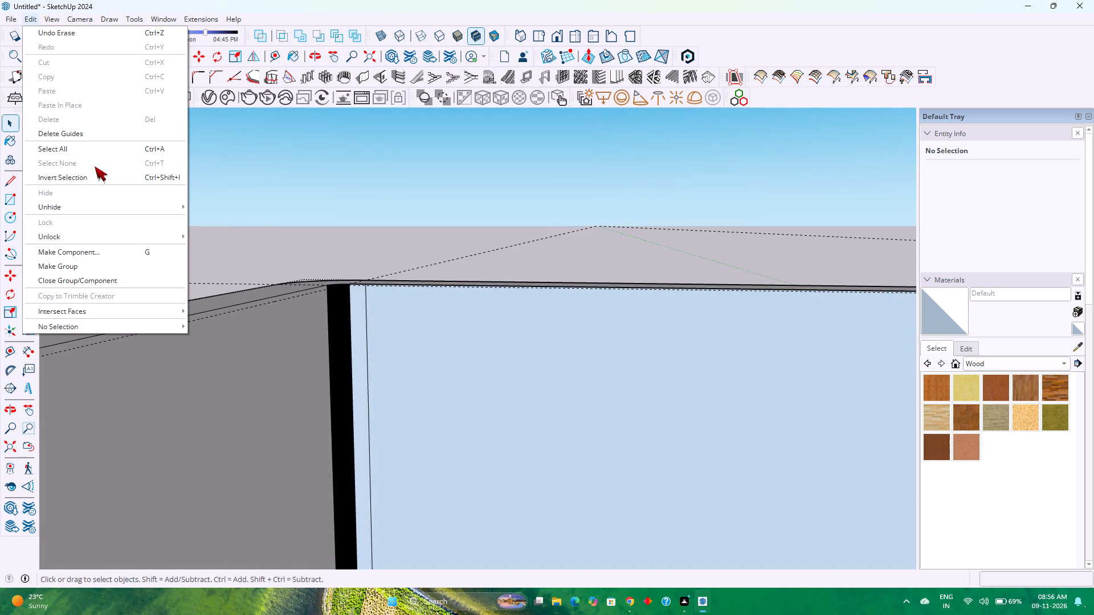
click(87, 135)
Copy the front wall's remaining outer face 9" inward, snapping its top corner to the endpoint of the rounded inner corner.
scroll(424, 321, down, 6)
middle_drag(423, 321, 479, 423)
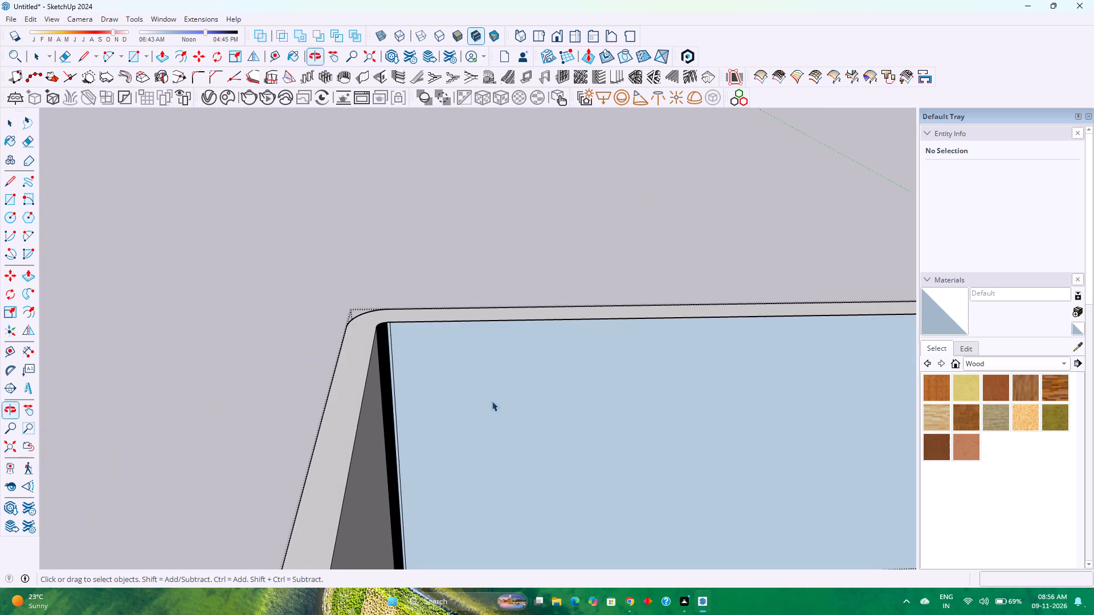
click(485, 368)
scroll(482, 365, up, 4)
middle_drag(470, 358, 394, 181)
middle_click(394, 181)
middle_drag(353, 301, 348, 281)
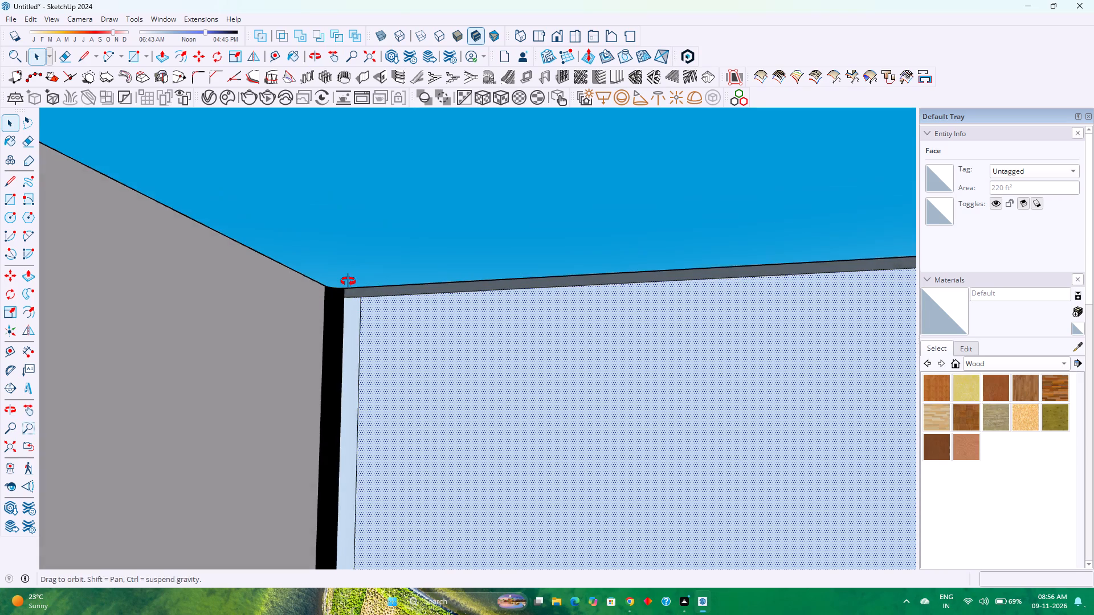
middle_drag(348, 281, 348, 280)
key(m)
click(360, 295)
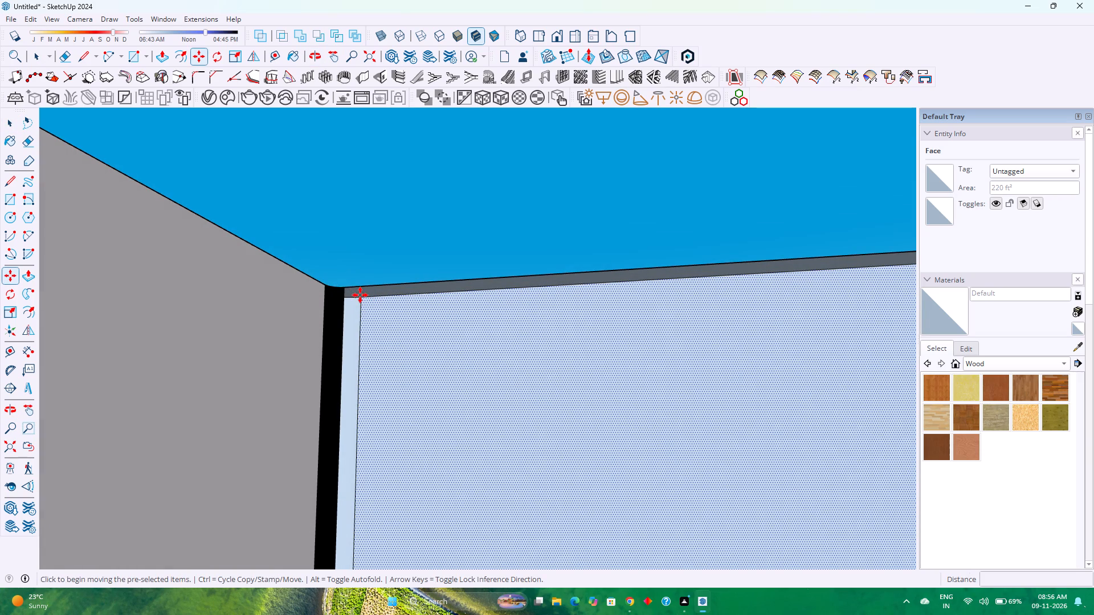
scroll(345, 290, up, 6)
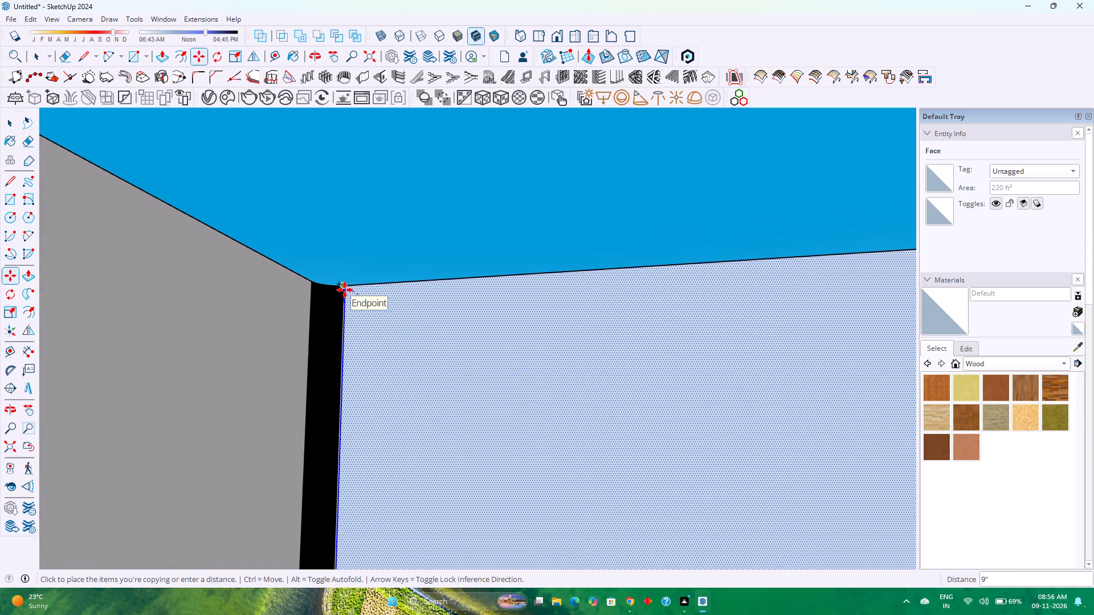
scroll(345, 290, up, 3)
middle_drag(345, 290, 370, 475)
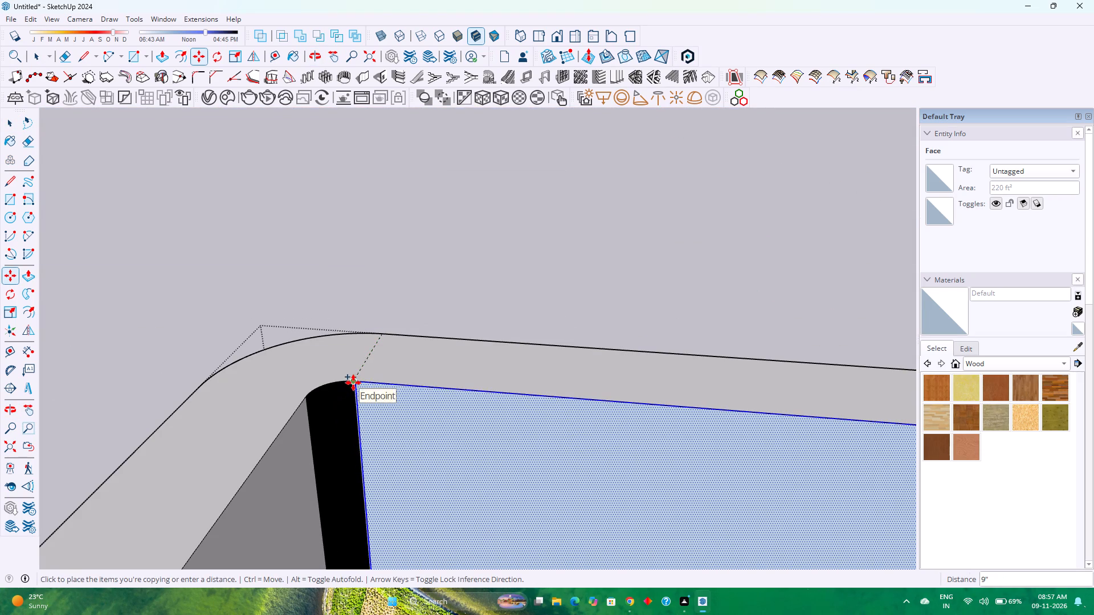
key(Left)
click(352, 379)
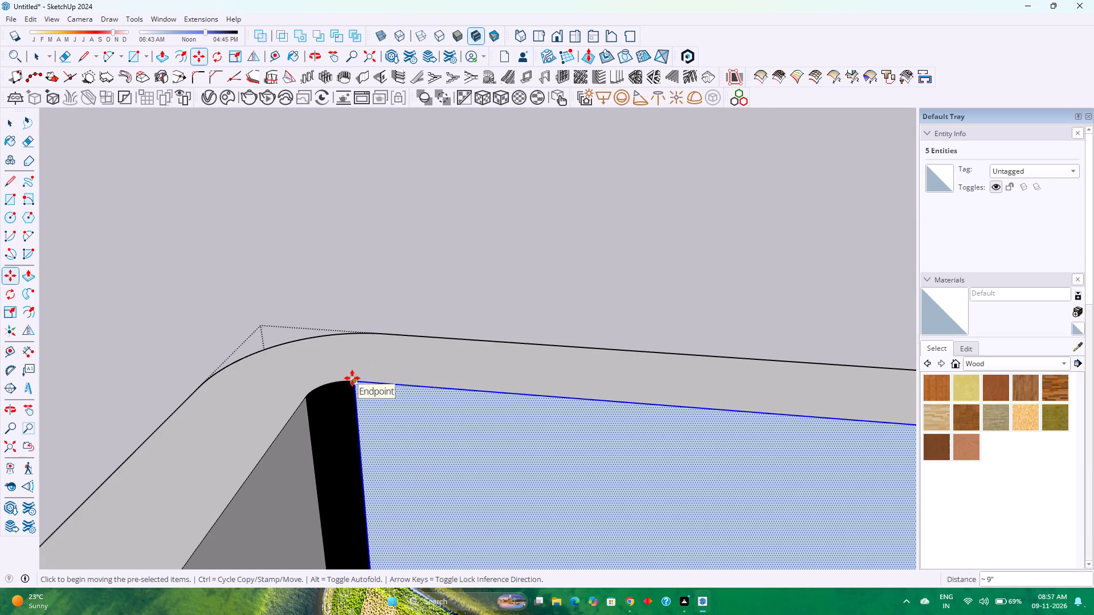
Reverse the copied front wall face so its front side faces the room, and clear the selection.
key(space)
scroll(357, 384, down, 11)
right_click(394, 418)
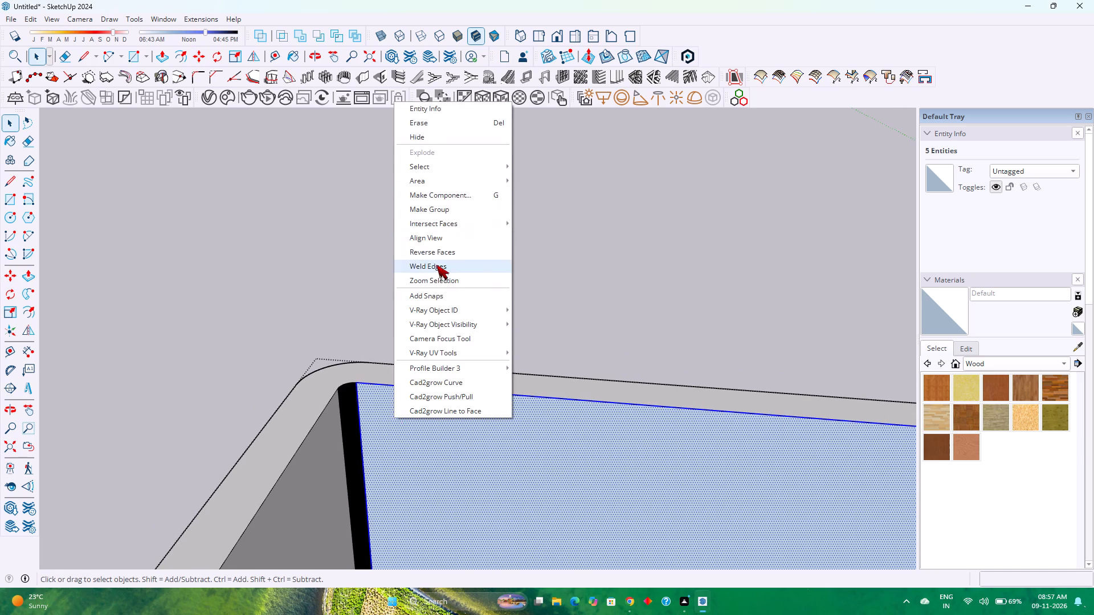
click(434, 249)
scroll(422, 258, down, 6)
click(422, 258)
Examine the front section's rounded inner corners and how the copied wall face meets the curved corner surface.
scroll(419, 257, down, 9)
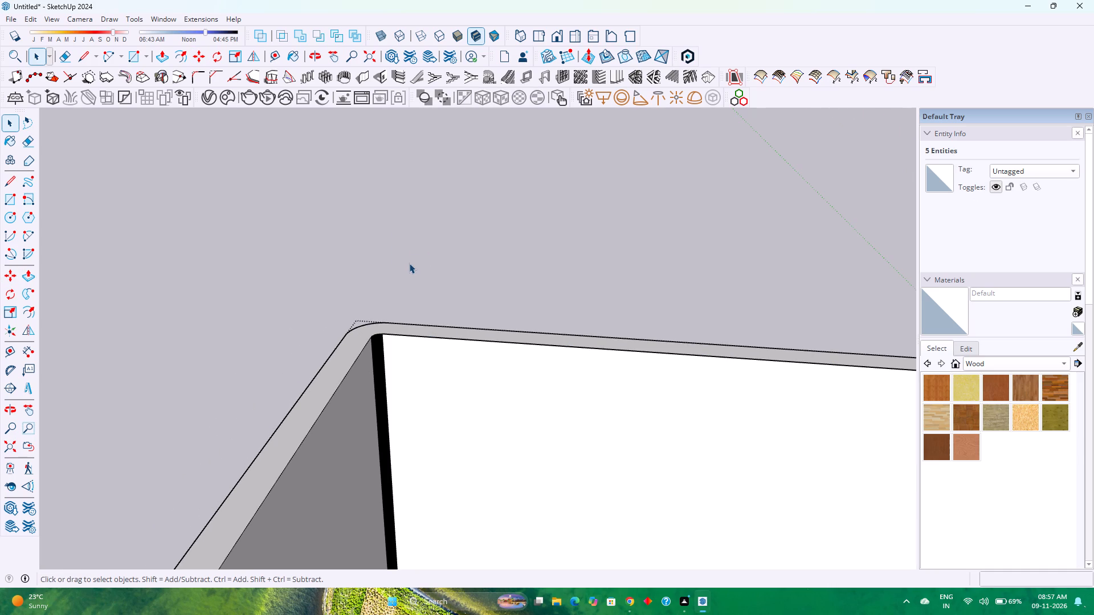
scroll(409, 263, down, 17)
middle_drag(409, 308, 695, 506)
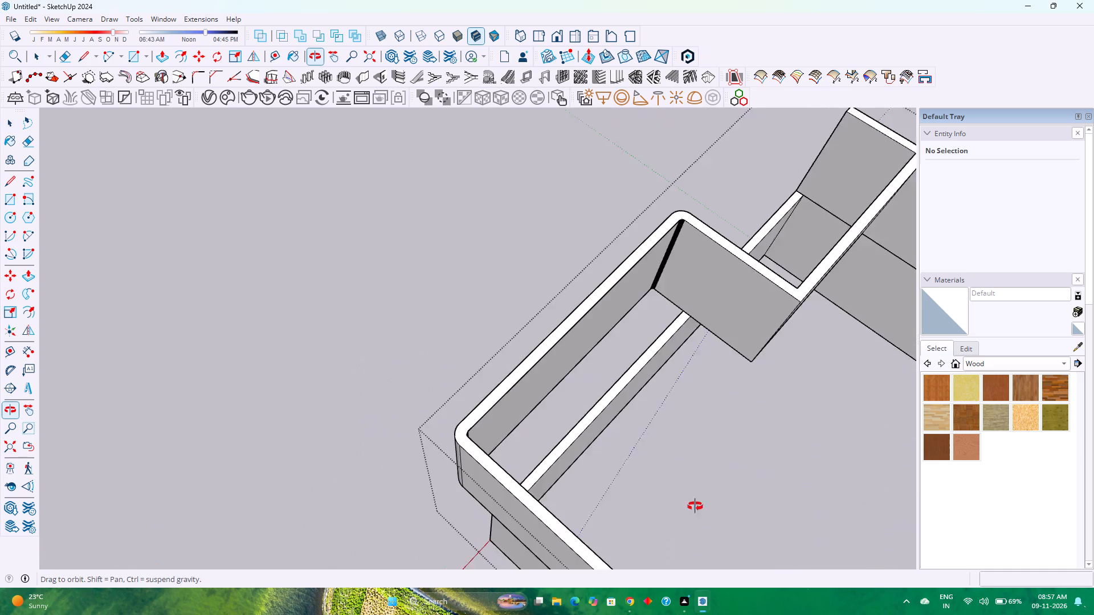
middle_click(695, 506)
middle_drag(695, 506, 693, 506)
scroll(620, 205, up, 13)
middle_drag(705, 293, 553, 251)
middle_click(553, 251)
scroll(553, 251, down, 4)
scroll(553, 251, up, 1)
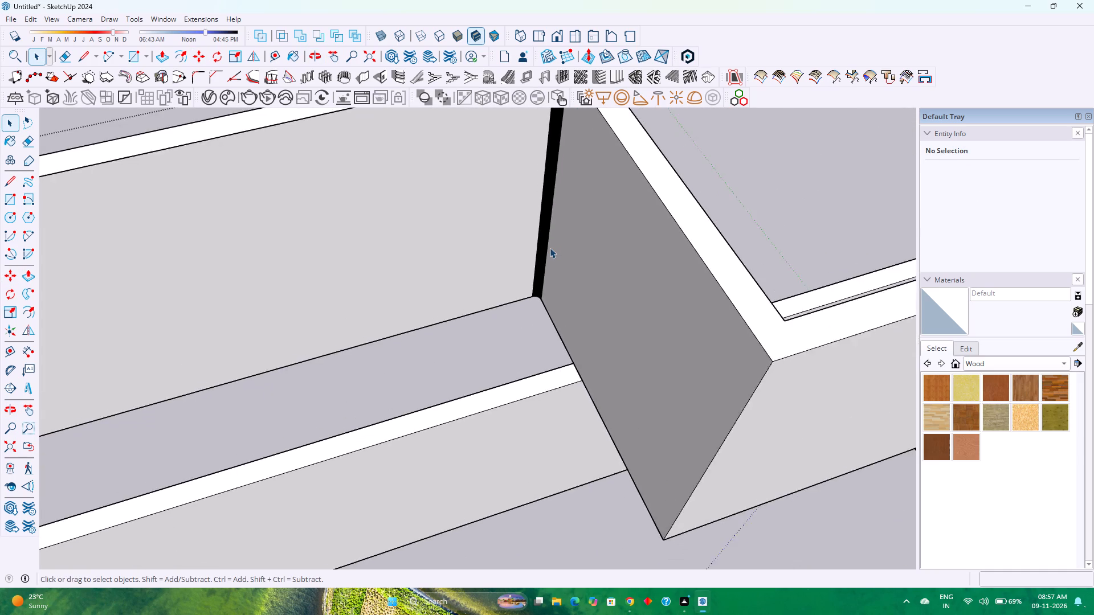
scroll(546, 243, down, 6)
scroll(566, 158, up, 12)
middle_drag(552, 152, 556, 158)
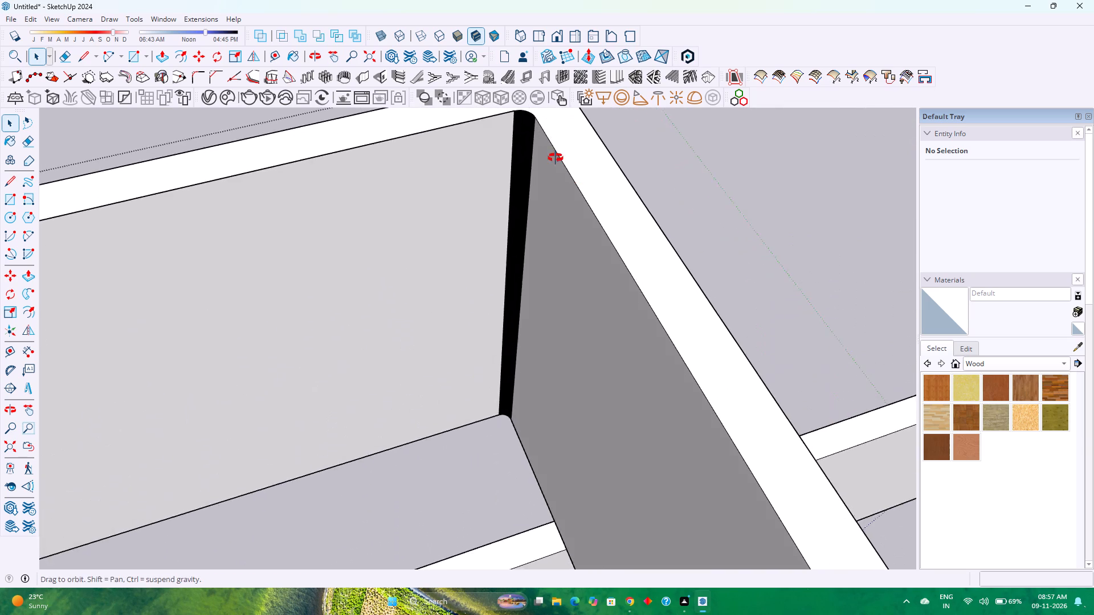
middle_drag(556, 158, 674, 310)
middle_click(674, 310)
scroll(484, 211, up, 2)
shift+middle_drag(466, 211, 624, 402)
shift+middle_click(624, 402)
scroll(620, 367, up, 4)
middle_drag(620, 367, 597, 348)
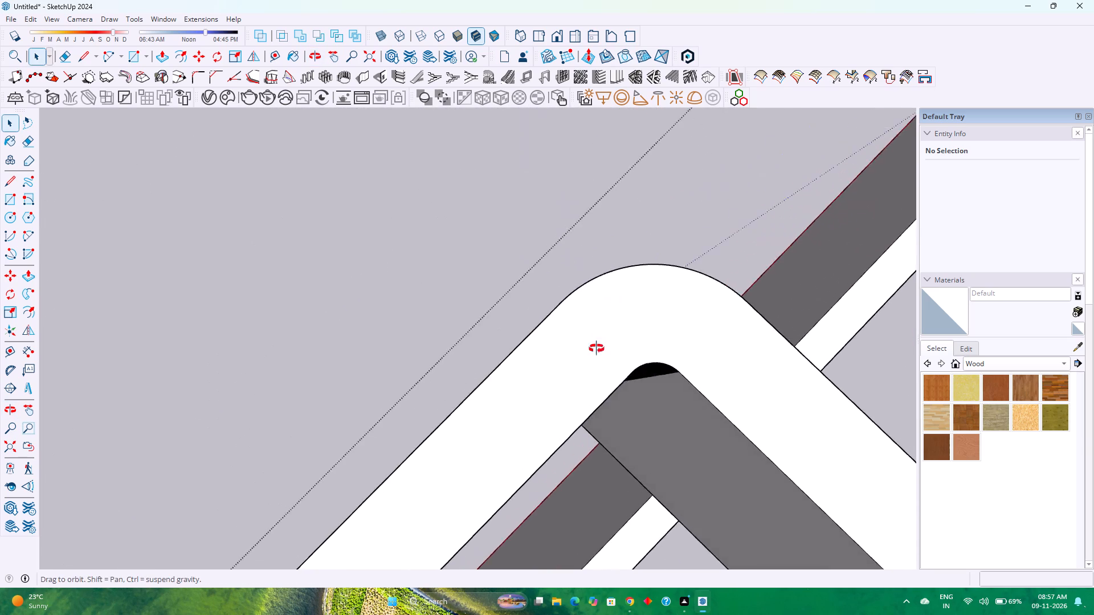
middle_drag(597, 348, 505, 233)
middle_click(505, 233)
scroll(505, 232, down, 4)
scroll(577, 371, up, 4)
scroll(542, 281, up, 10)
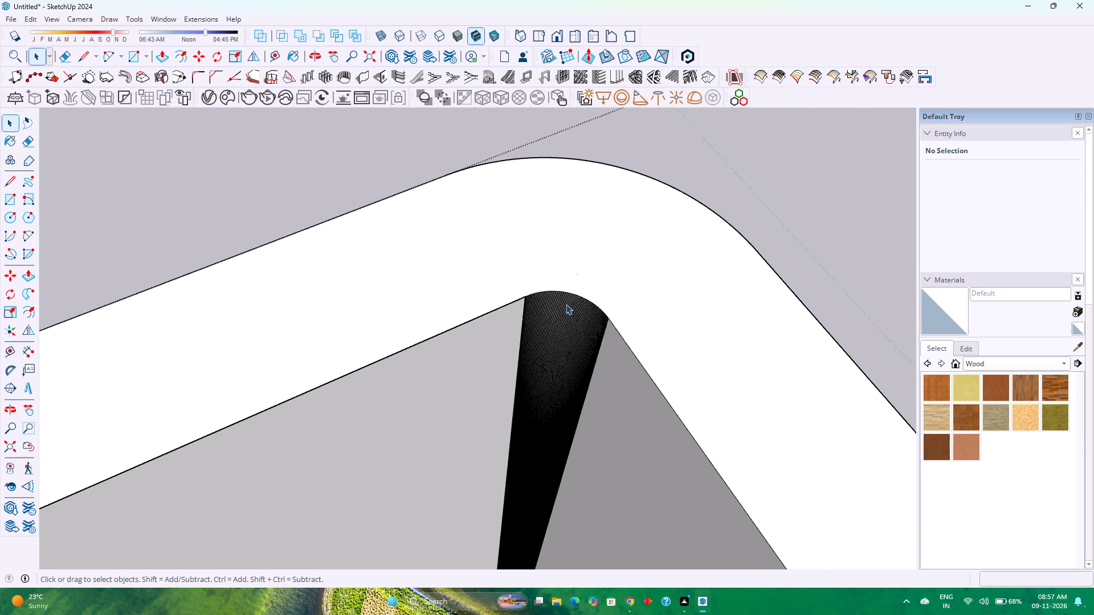
scroll(566, 304, up, 10)
scroll(446, 297, up, 10)
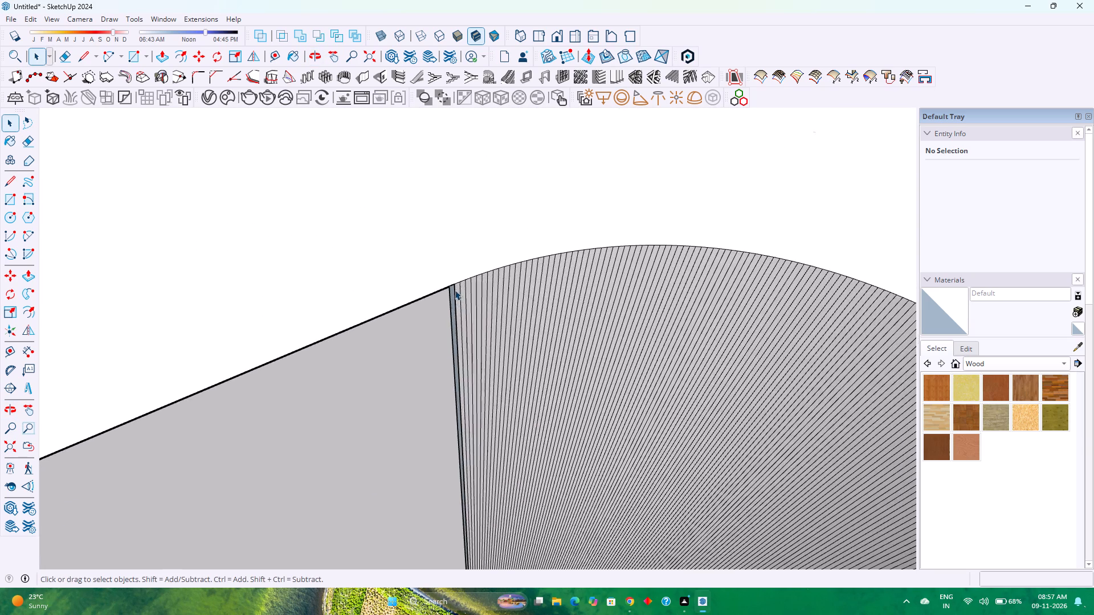
scroll(455, 290, up, 11)
scroll(448, 288, down, 5)
scroll(446, 288, up, 3)
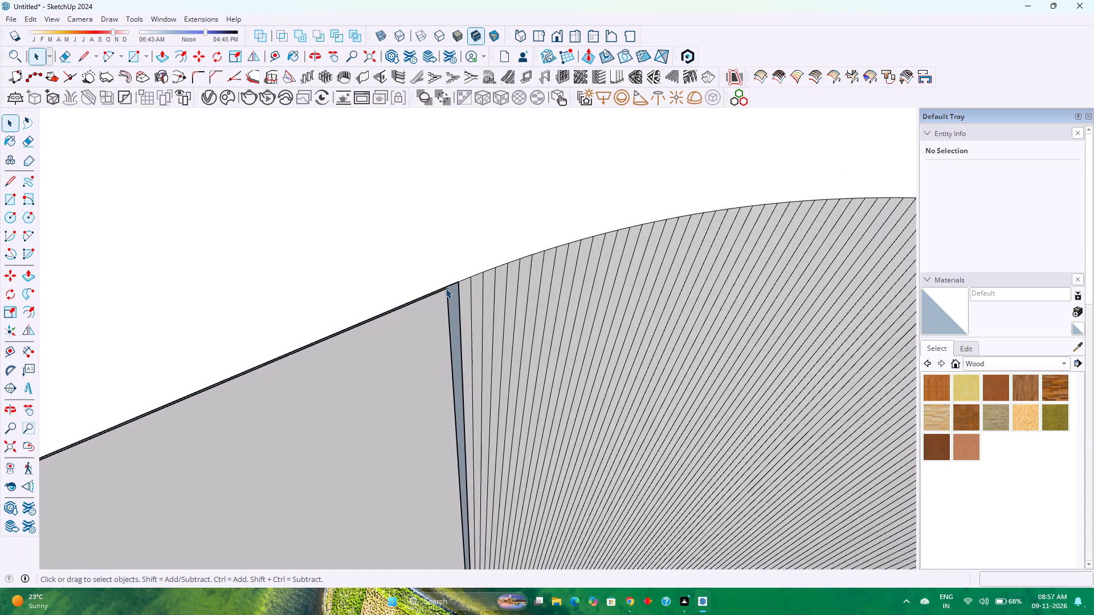
Move the inner front wall face about 1/16", snapping its top corner to the endpoint of the rounded inner corner.
scroll(446, 288, up, 11)
double_click(443, 302)
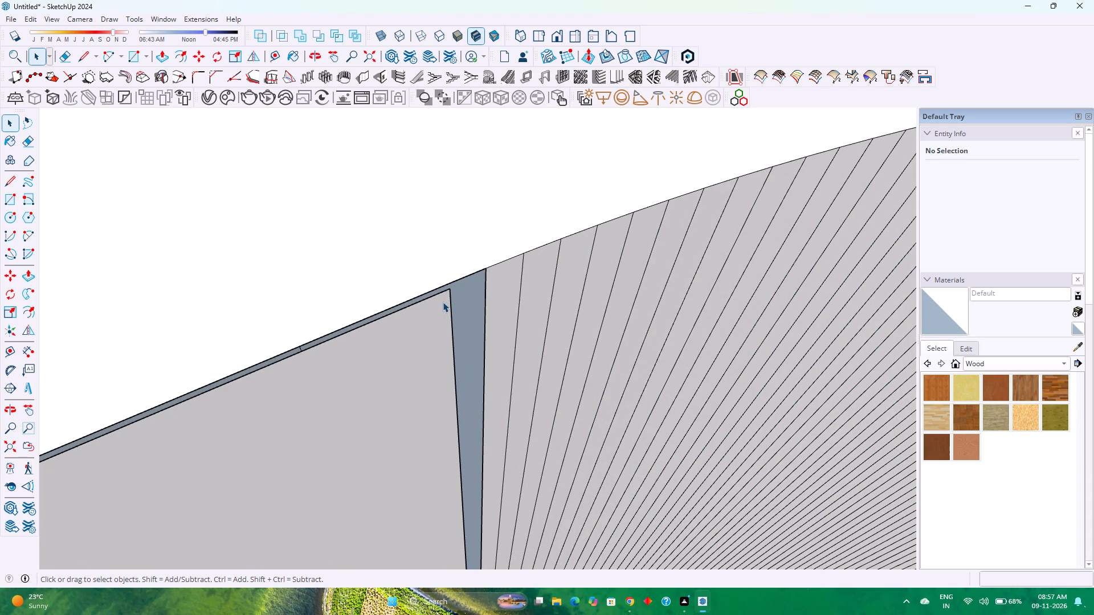
double_click(443, 302)
key(m)
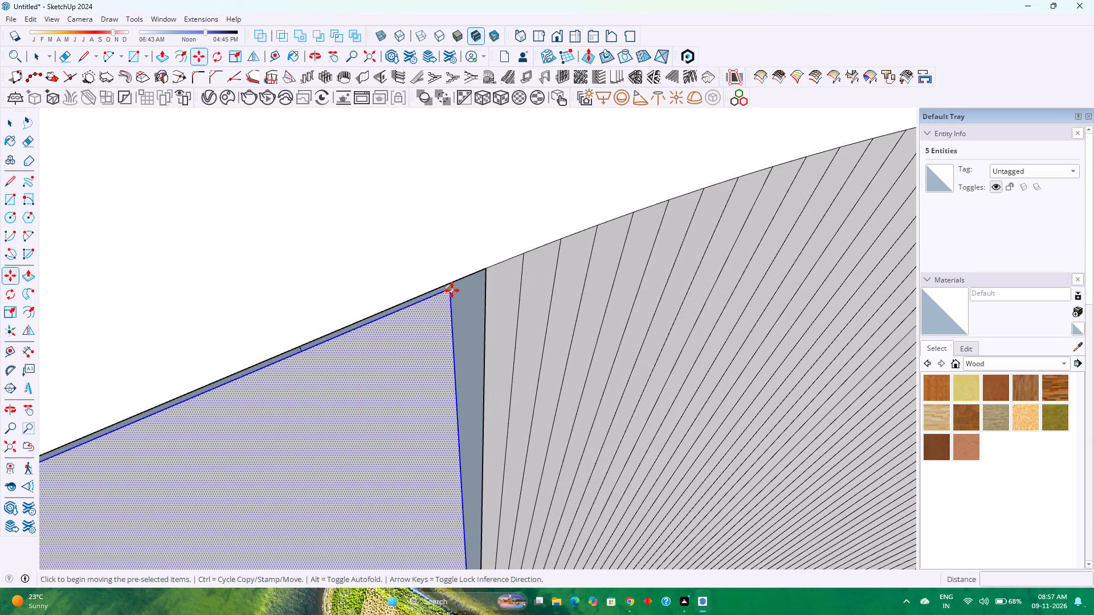
click(452, 290)
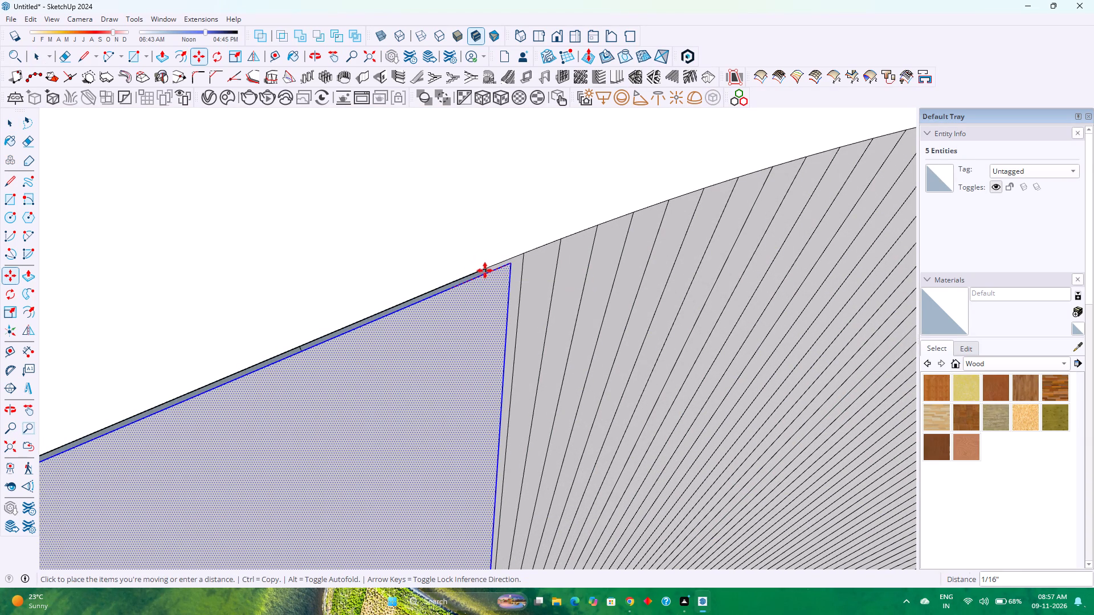
scroll(485, 270, up, 6)
click(481, 269)
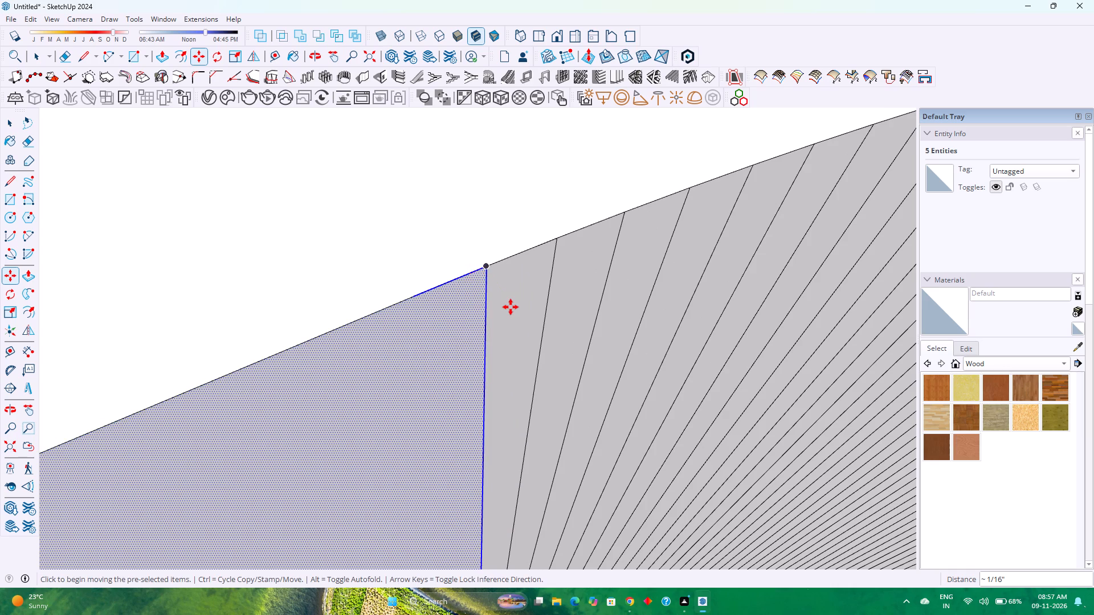
scroll(511, 307, down, 8)
key(space)
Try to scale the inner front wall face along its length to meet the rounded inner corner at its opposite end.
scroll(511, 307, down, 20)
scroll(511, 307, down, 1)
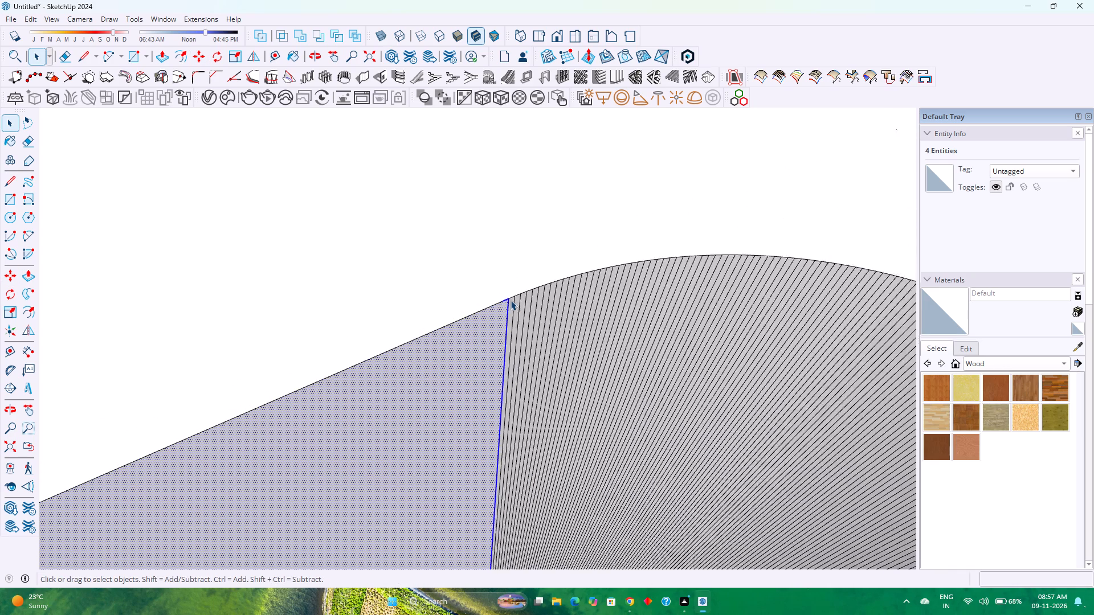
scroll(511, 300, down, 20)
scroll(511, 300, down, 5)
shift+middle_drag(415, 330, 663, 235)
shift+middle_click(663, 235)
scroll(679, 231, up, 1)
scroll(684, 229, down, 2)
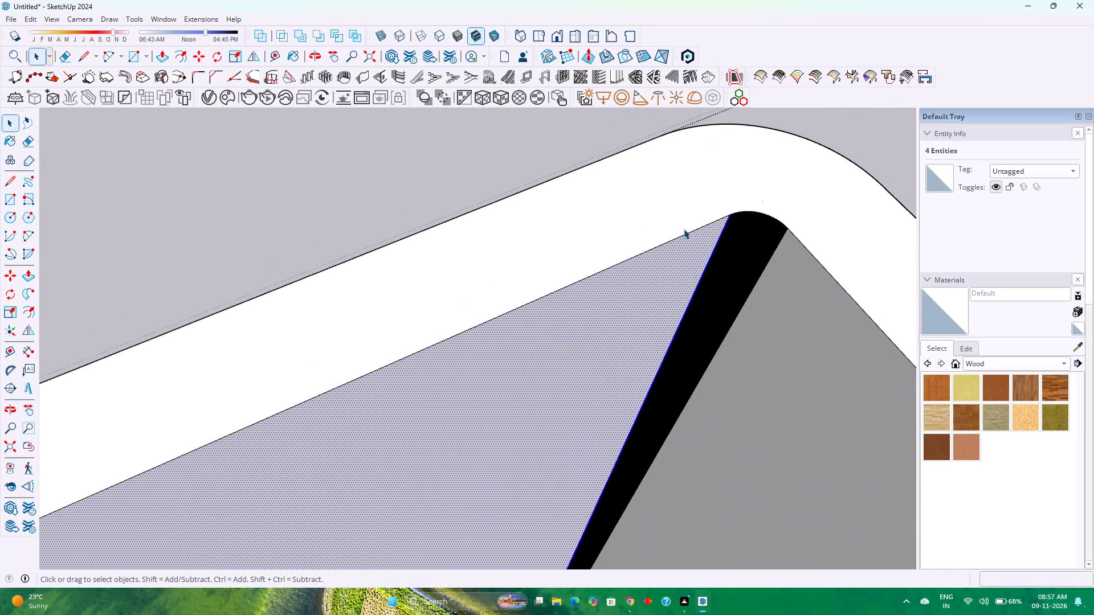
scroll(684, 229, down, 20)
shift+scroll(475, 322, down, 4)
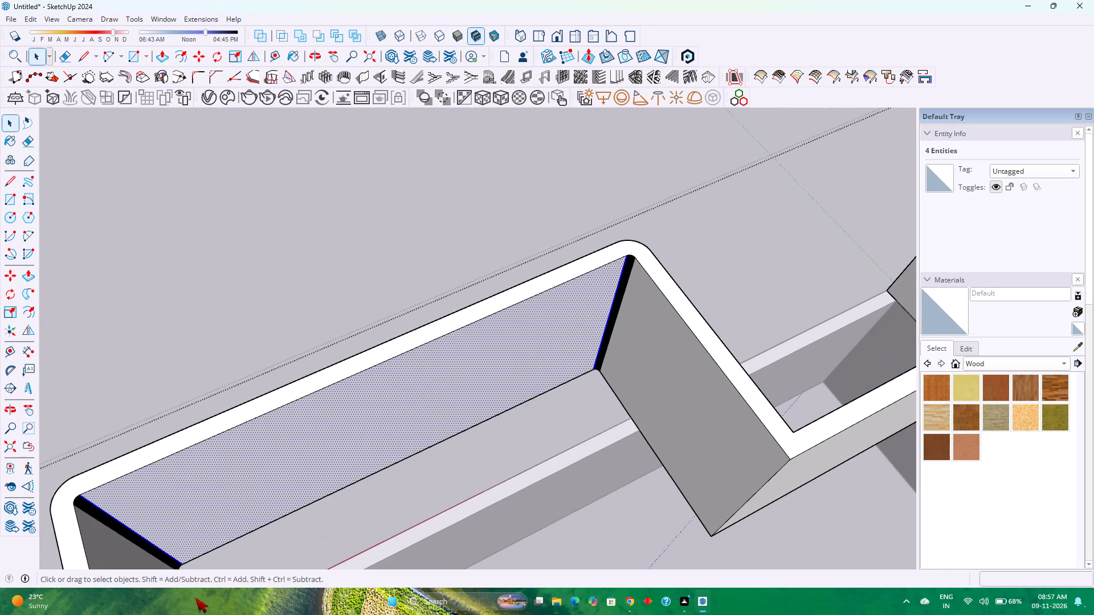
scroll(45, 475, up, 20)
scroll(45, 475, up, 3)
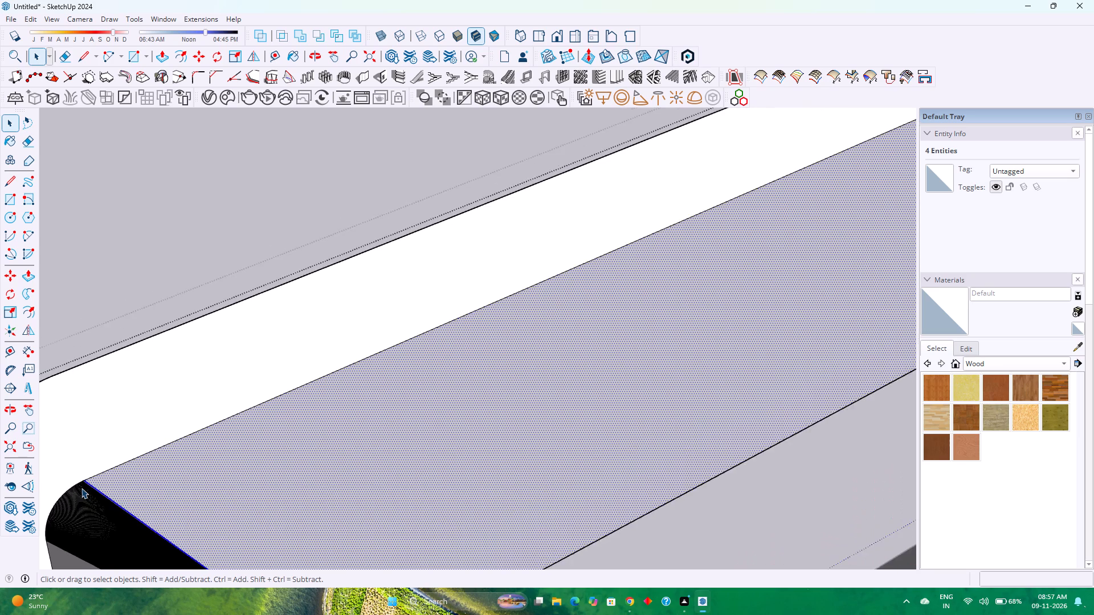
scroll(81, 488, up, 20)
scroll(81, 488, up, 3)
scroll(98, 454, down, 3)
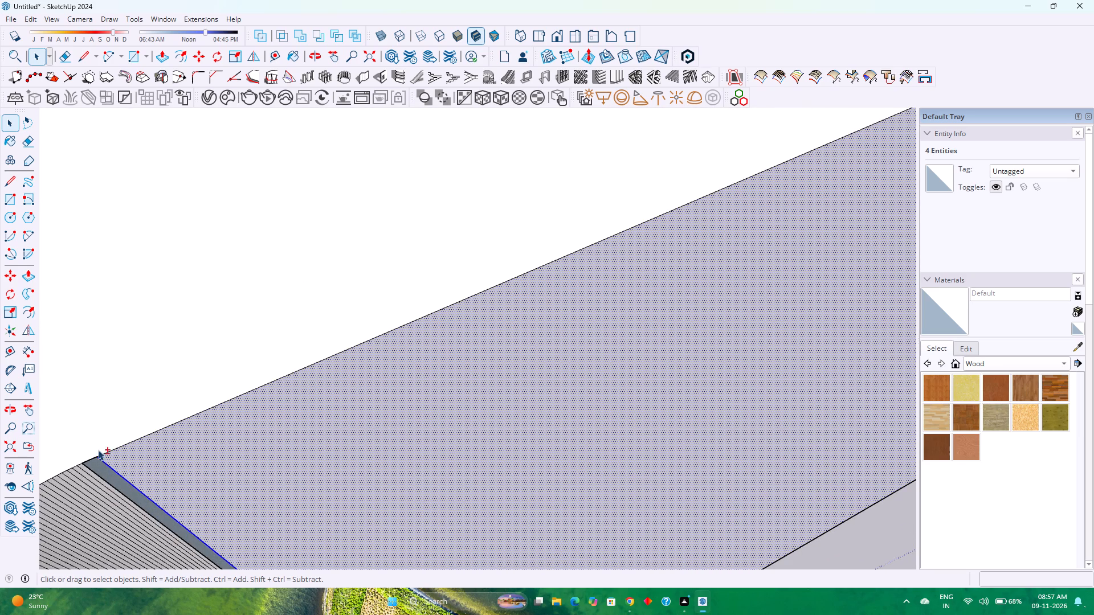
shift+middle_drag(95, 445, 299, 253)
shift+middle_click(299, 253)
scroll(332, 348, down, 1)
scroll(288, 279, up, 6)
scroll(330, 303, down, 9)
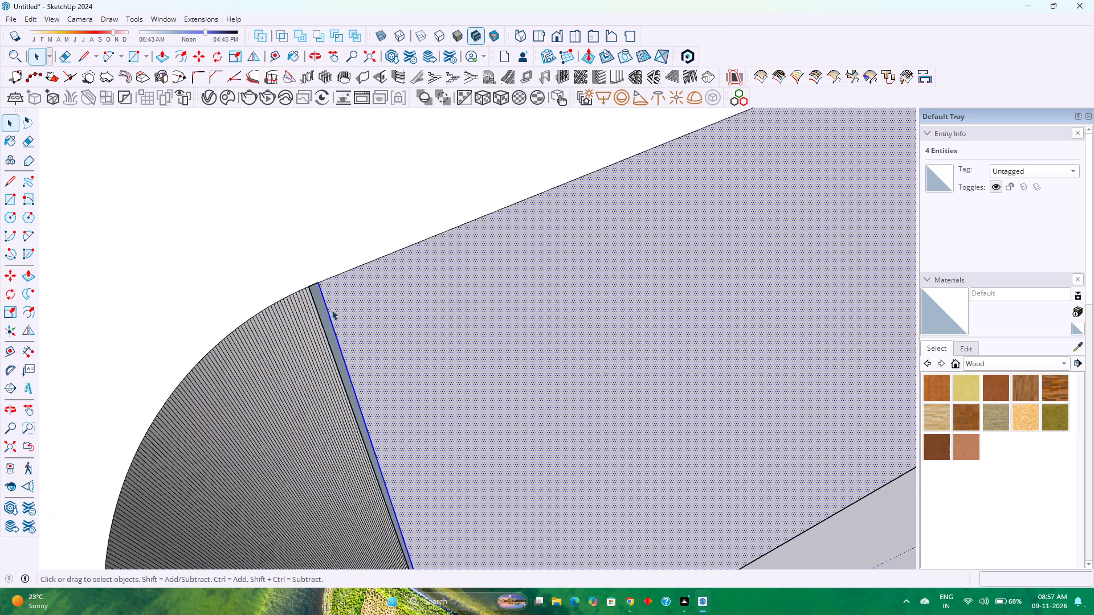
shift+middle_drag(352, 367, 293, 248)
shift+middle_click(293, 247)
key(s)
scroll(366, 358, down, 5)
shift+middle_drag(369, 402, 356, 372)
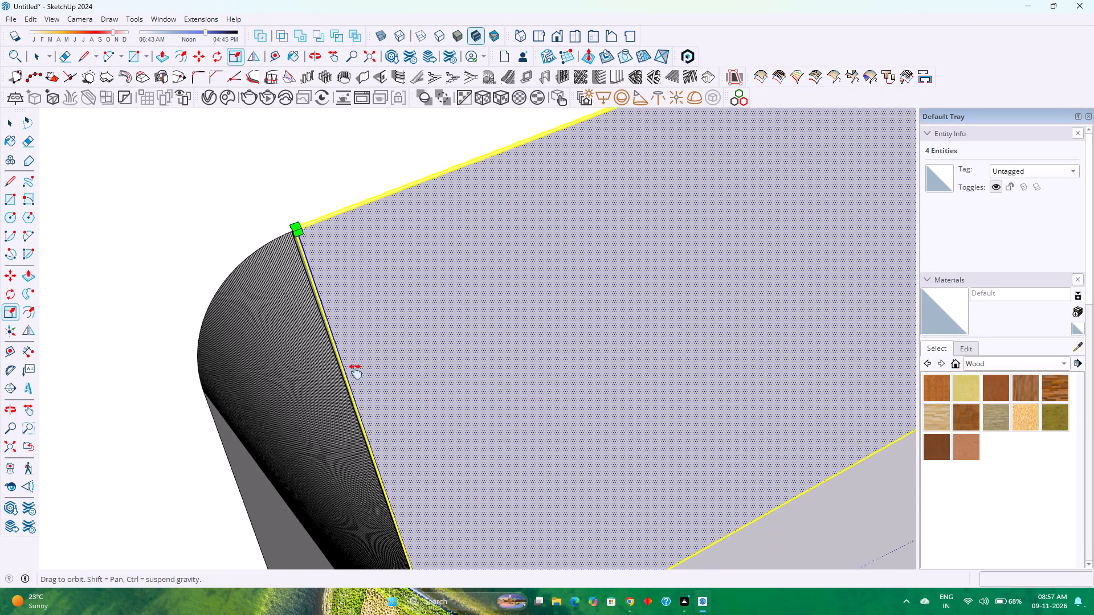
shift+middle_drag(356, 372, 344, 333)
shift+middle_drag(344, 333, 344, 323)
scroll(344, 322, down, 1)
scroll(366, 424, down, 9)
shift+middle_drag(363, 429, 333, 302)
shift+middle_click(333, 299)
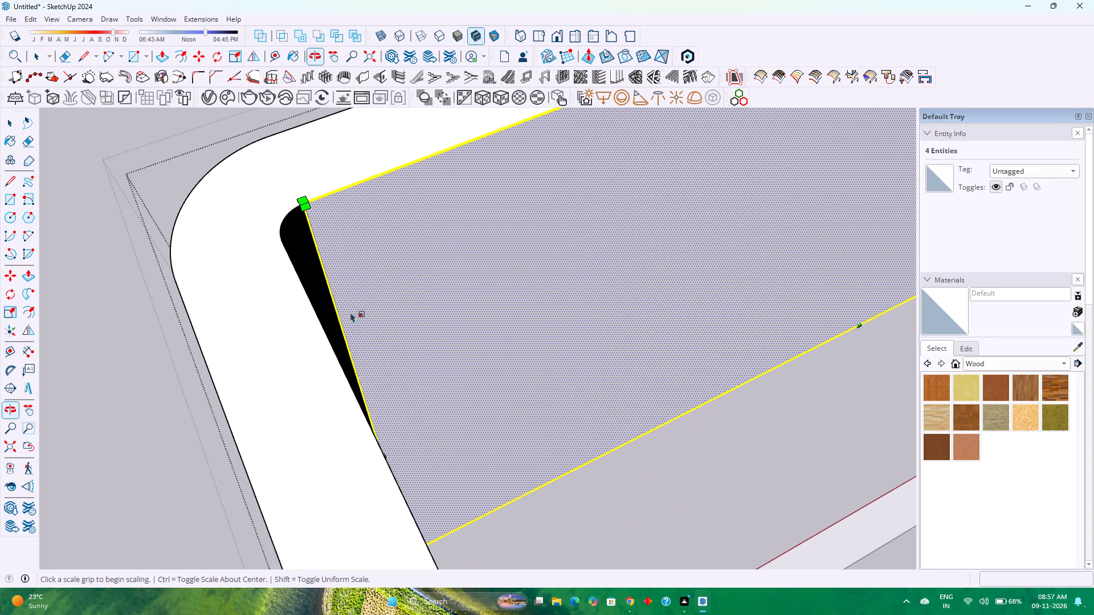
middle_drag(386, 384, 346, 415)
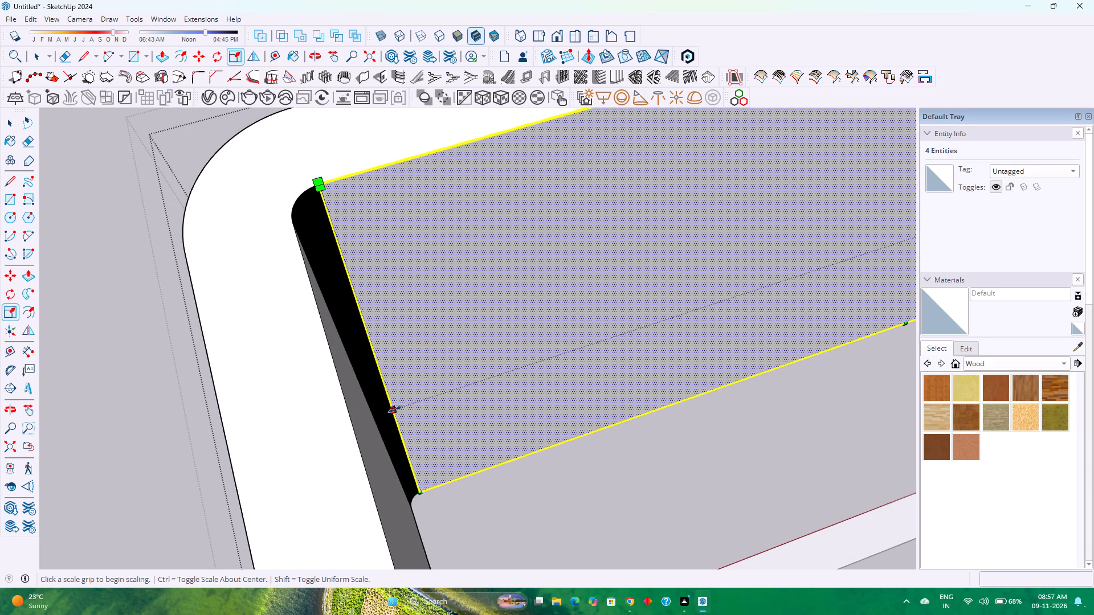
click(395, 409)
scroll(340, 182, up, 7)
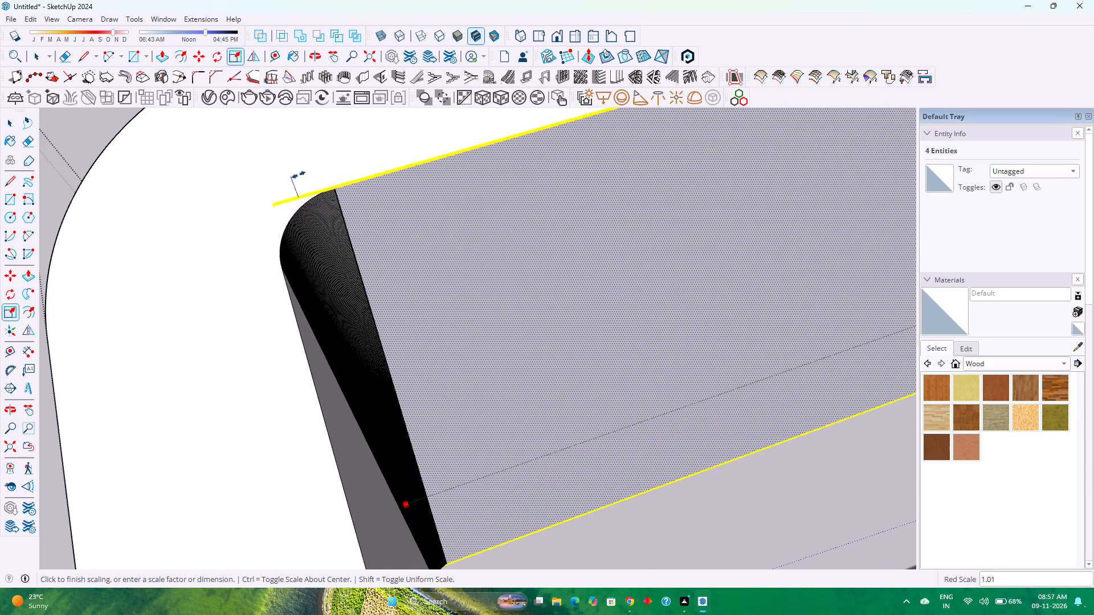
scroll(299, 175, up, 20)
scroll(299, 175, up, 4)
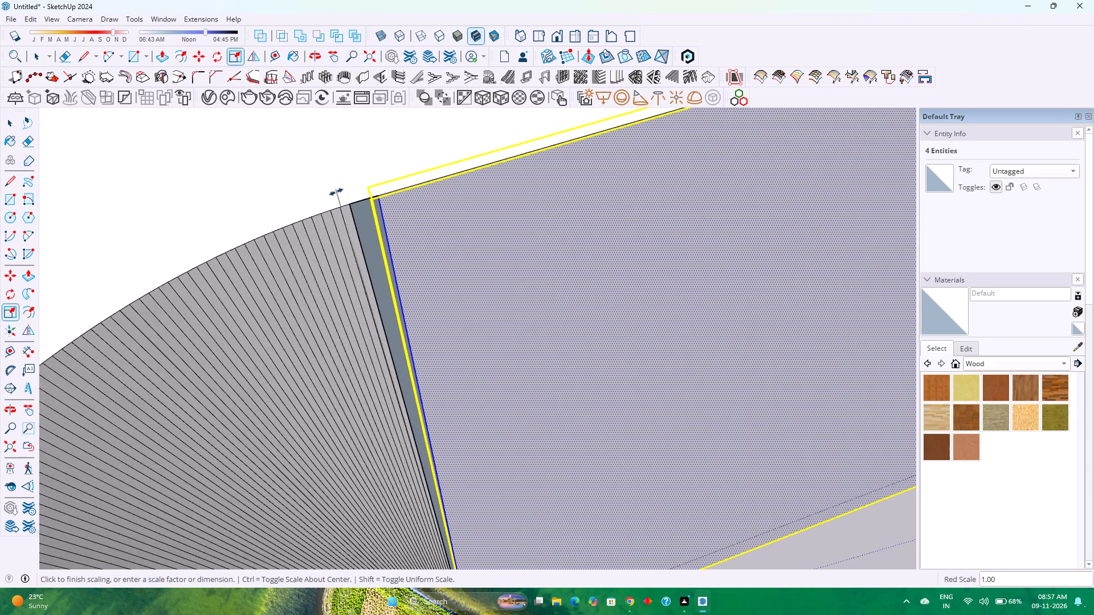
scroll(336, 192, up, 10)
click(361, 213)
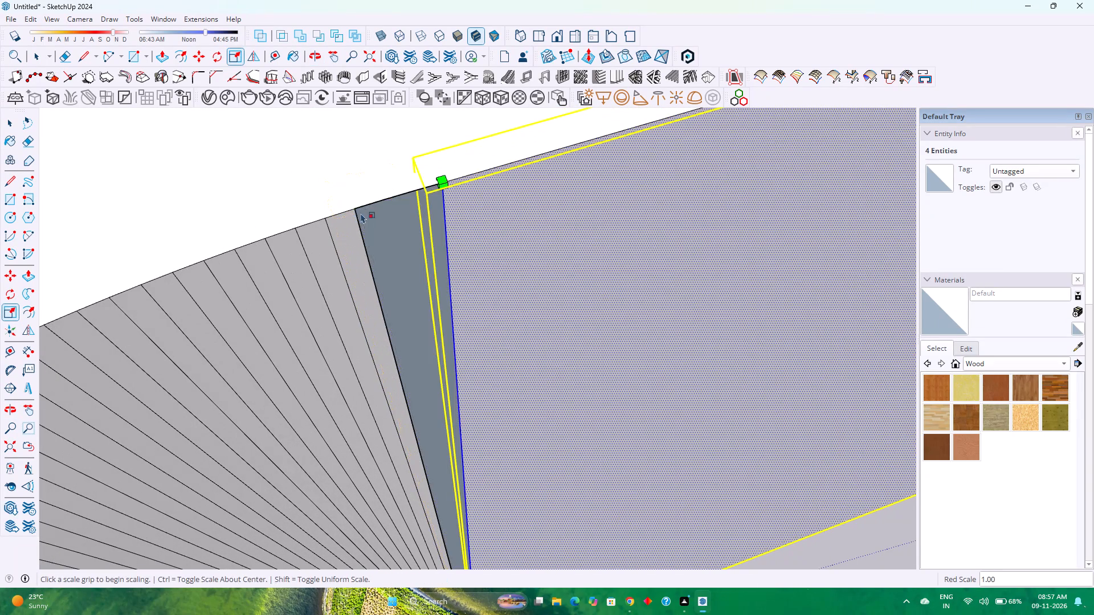
Scale the inner front wall face along its length, snapping its far end to the endpoint of the opposite rounded inner corner.
scroll(351, 220, down, 17)
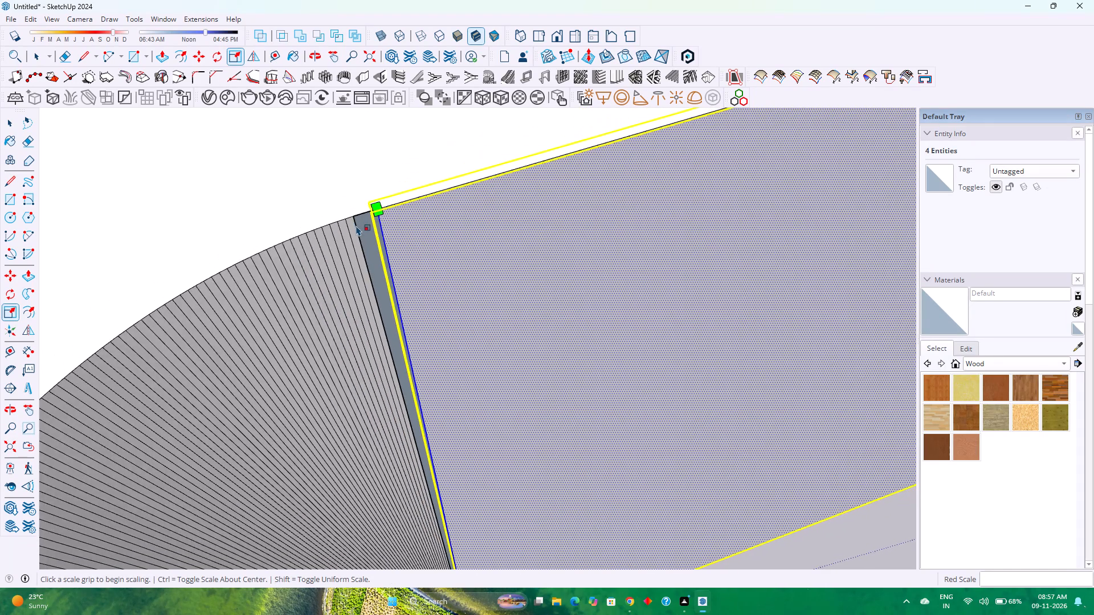
scroll(356, 225, down, 3)
scroll(359, 232, up, 1)
scroll(360, 234, down, 6)
scroll(338, 301, down, 5)
scroll(370, 367, down, 1)
scroll(432, 474, down, 2)
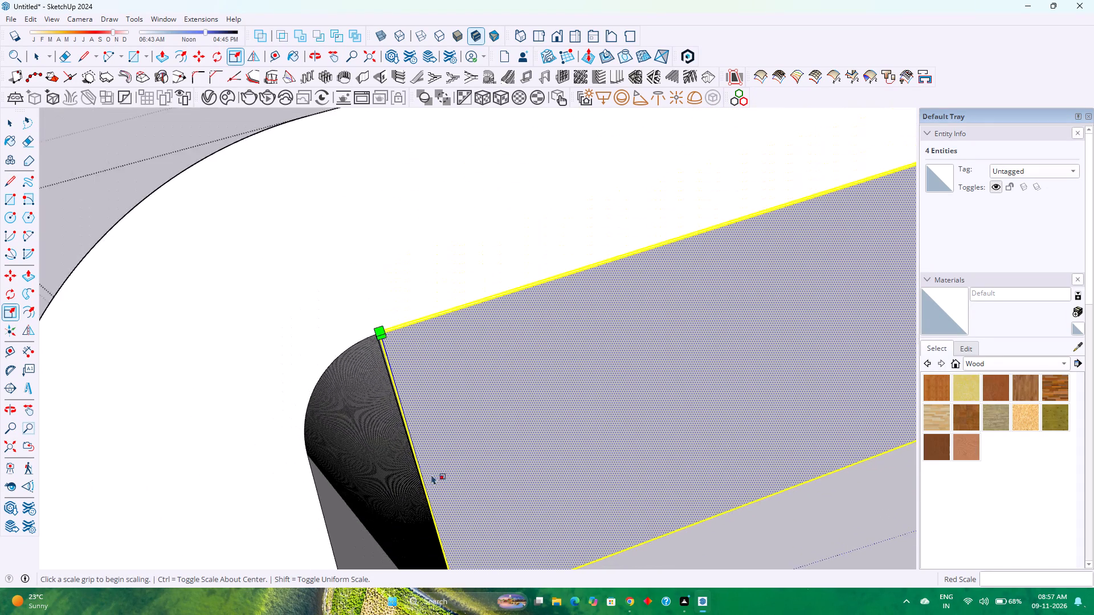
shift+middle_drag(428, 474, 378, 319)
shift+middle_click(378, 318)
click(424, 497)
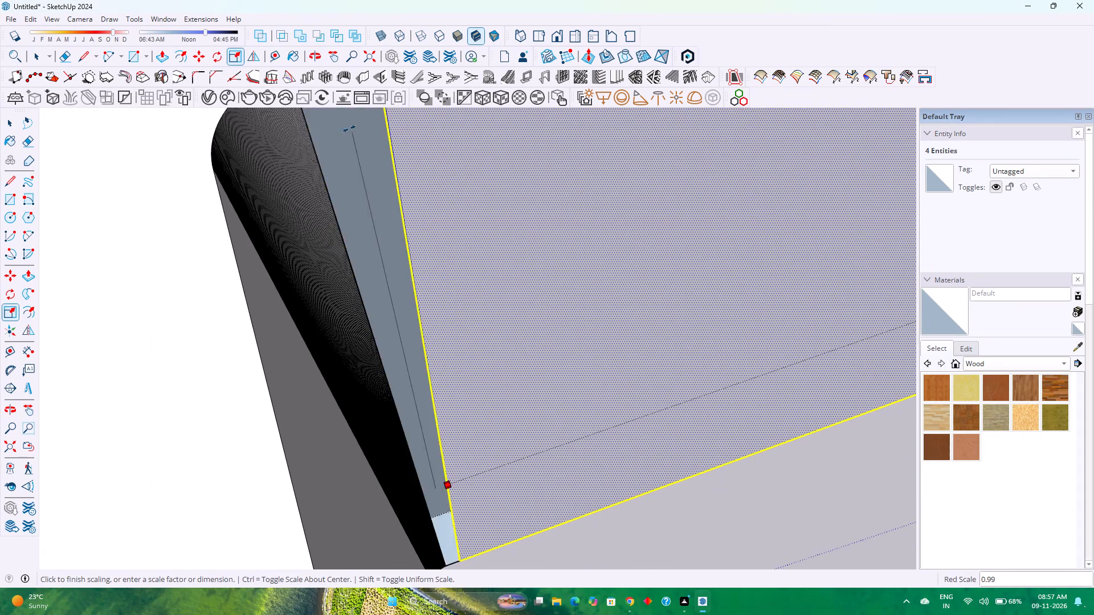
shift+middle_drag(349, 128, 440, 386)
scroll(396, 374, up, 15)
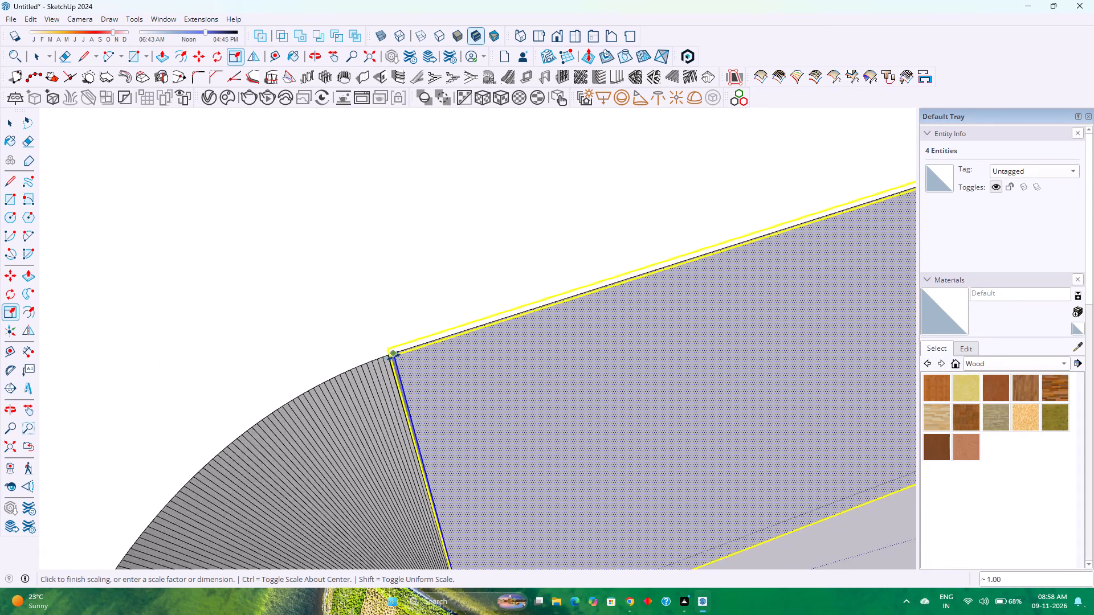
scroll(394, 357, up, 10)
scroll(389, 351, down, 10)
scroll(379, 337, up, 8)
scroll(385, 355, up, 20)
scroll(385, 355, up, 1)
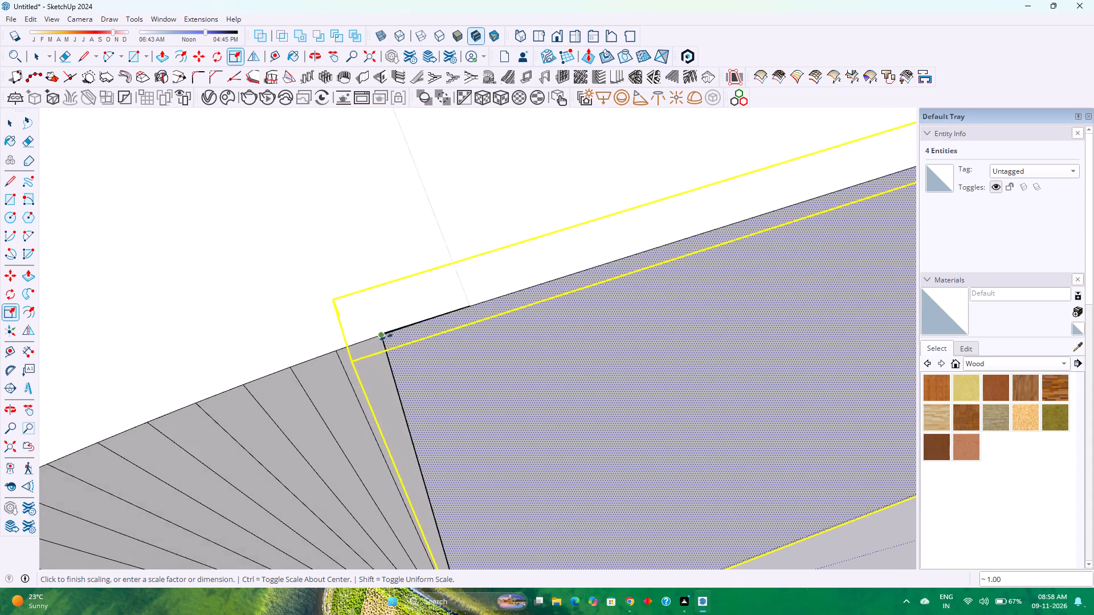
scroll(386, 337, up, 3)
click(377, 332)
scroll(413, 309, down, 5)
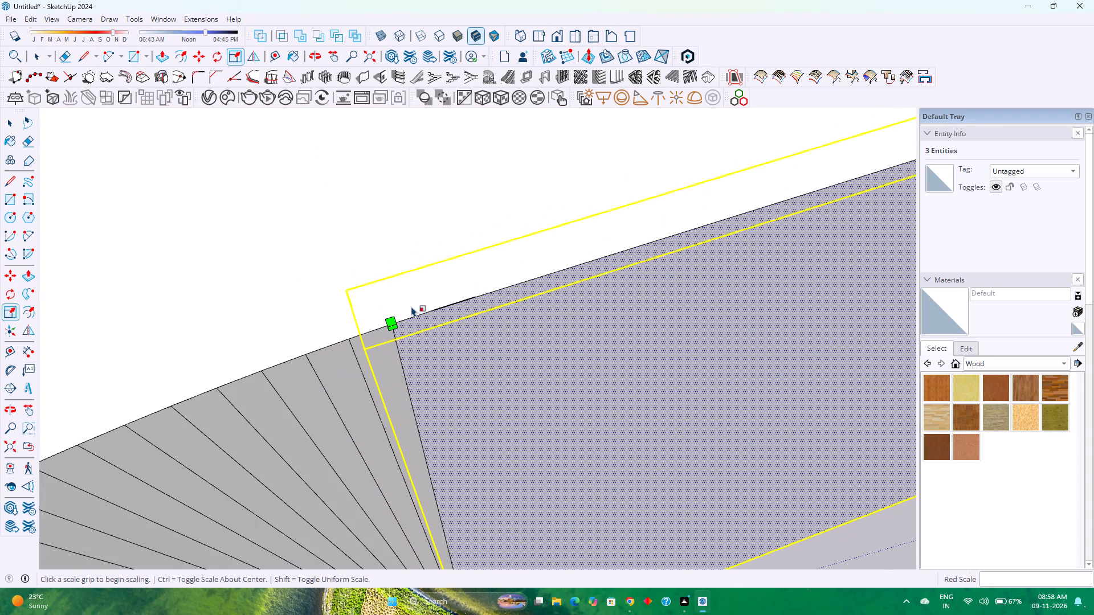
Delete the short leftover edge on the inner front wall's top edge beside the rounded corner.
key(space)
click(445, 306)
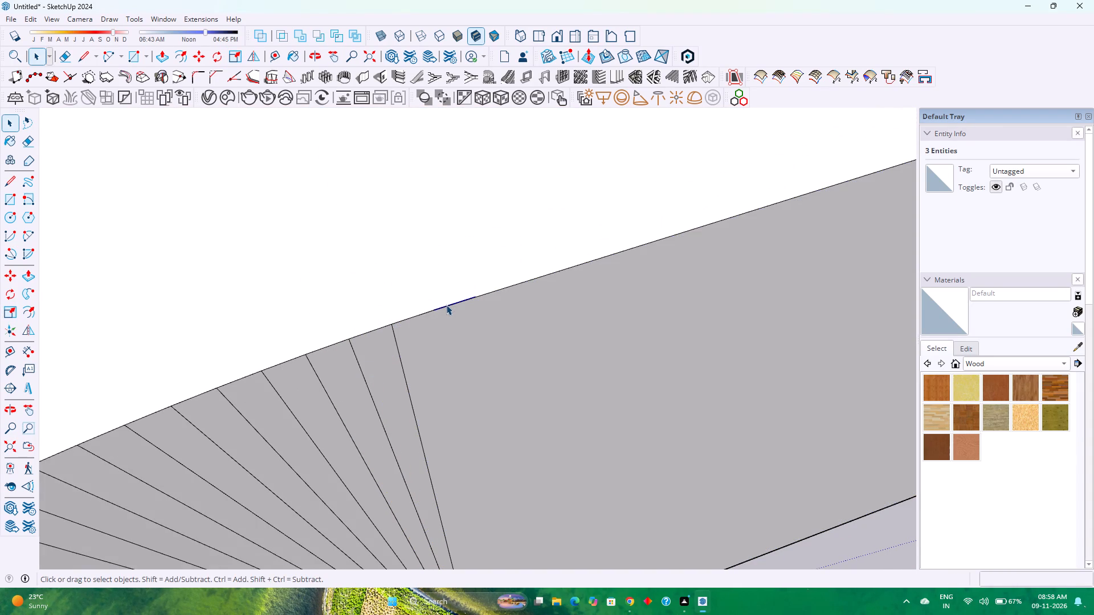
key(Delete)
Hide the top face of the front section's walls to expose the hollow between the inner and outer faces.
scroll(284, 299, down, 14)
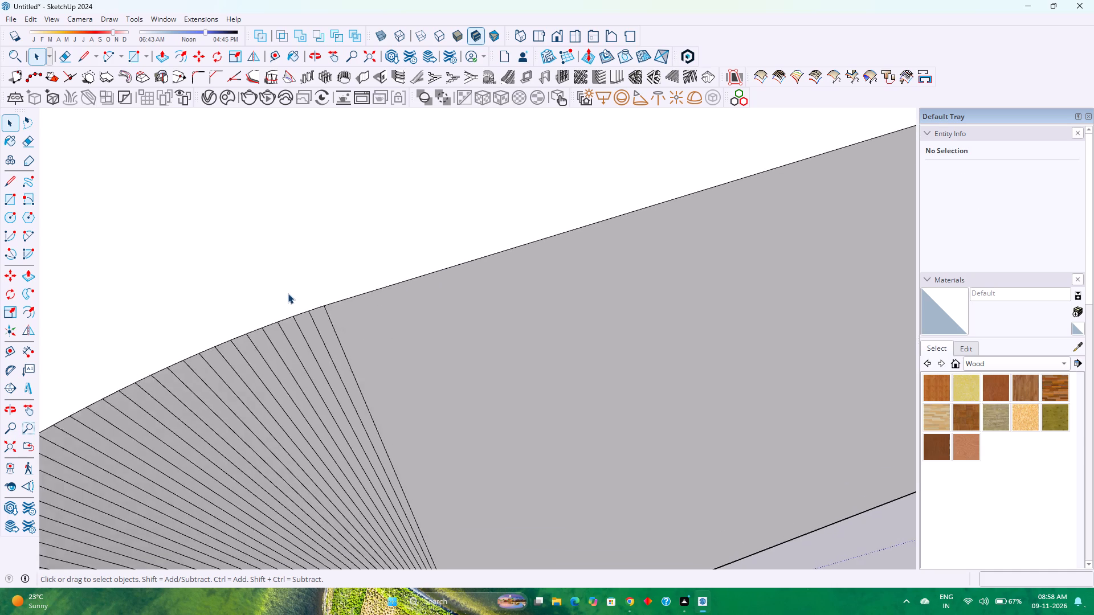
scroll(288, 293, down, 20)
scroll(288, 293, down, 13)
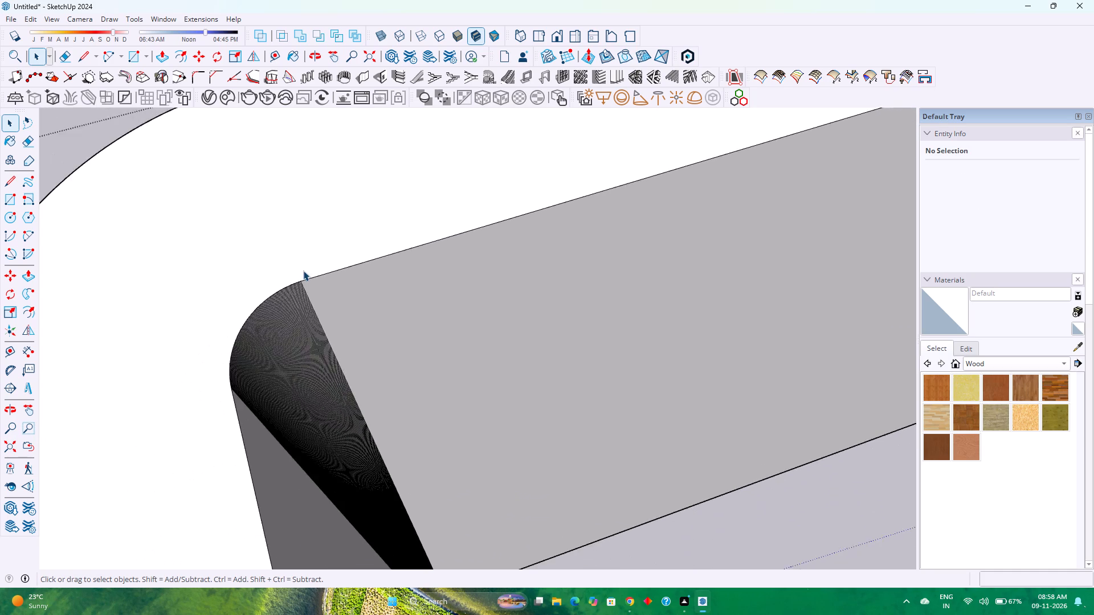
scroll(303, 270, down, 19)
scroll(298, 270, down, 7)
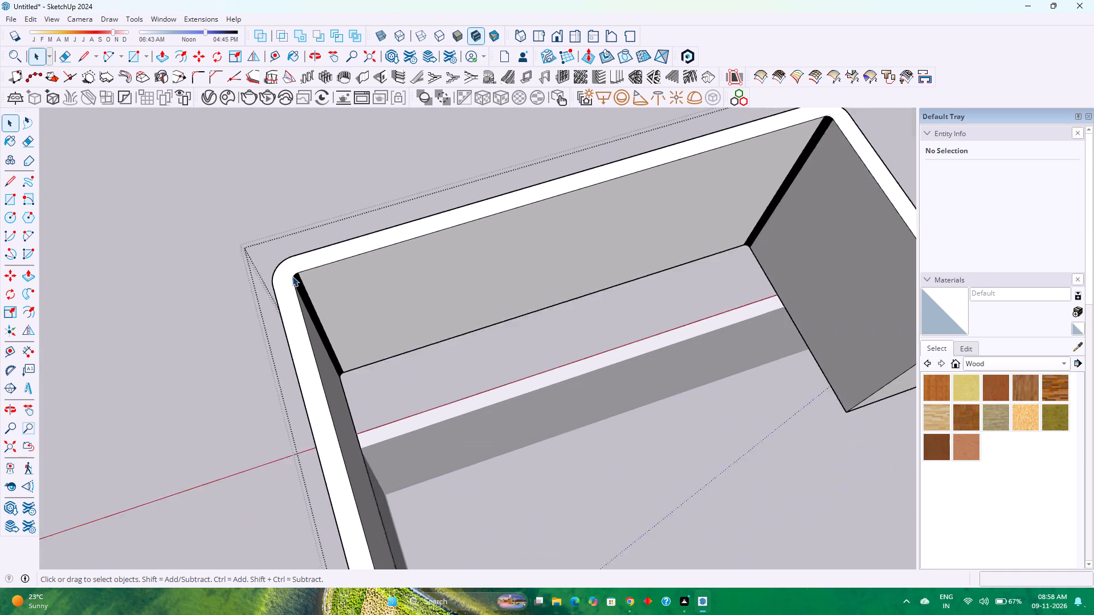
scroll(292, 276, down, 5)
scroll(733, 141, up, 11)
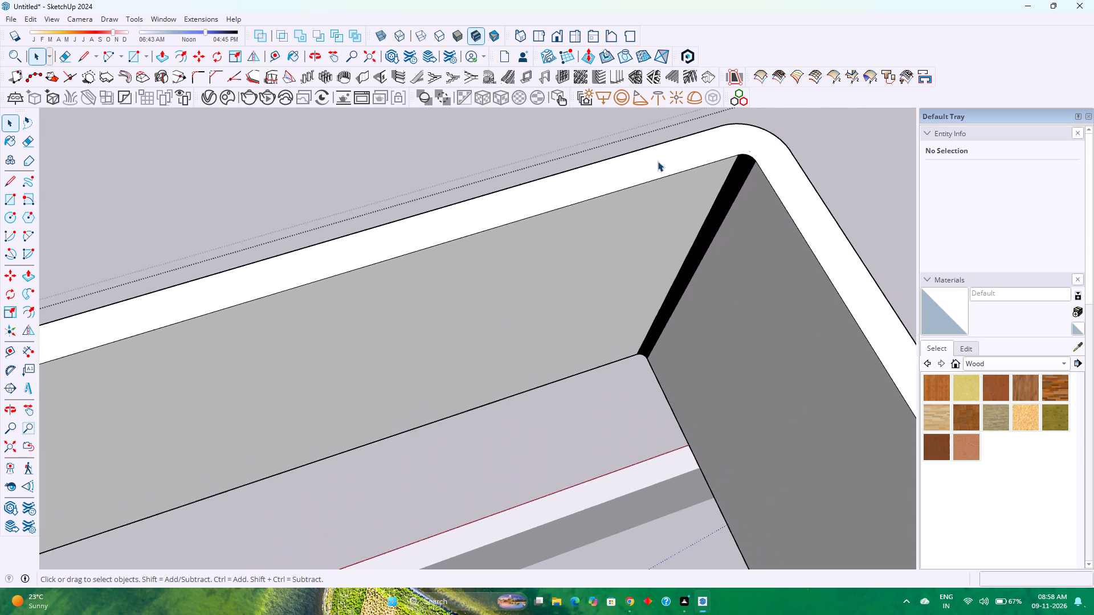
scroll(658, 161, up, 4)
scroll(753, 163, up, 9)
middle_drag(777, 149, 491, 175)
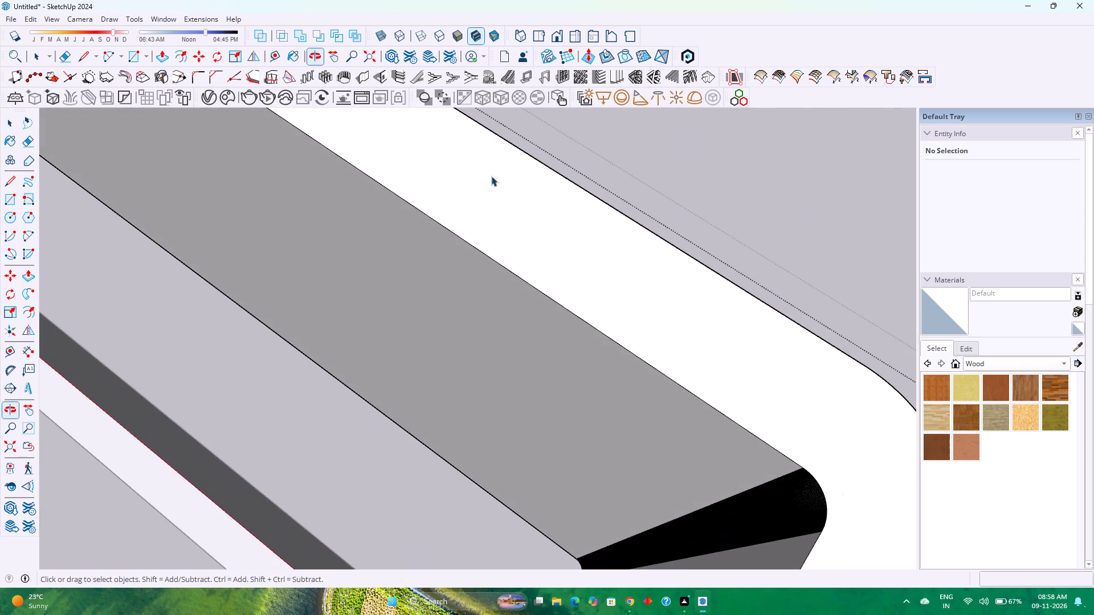
scroll(491, 182, down, 2)
click(684, 316)
right_click(683, 316)
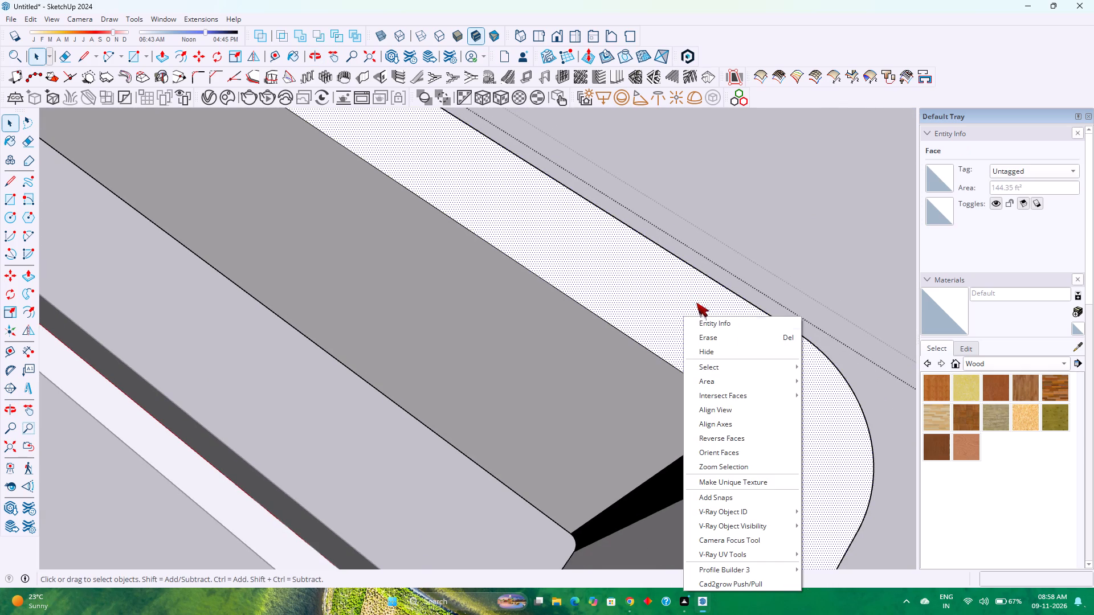
click(736, 354)
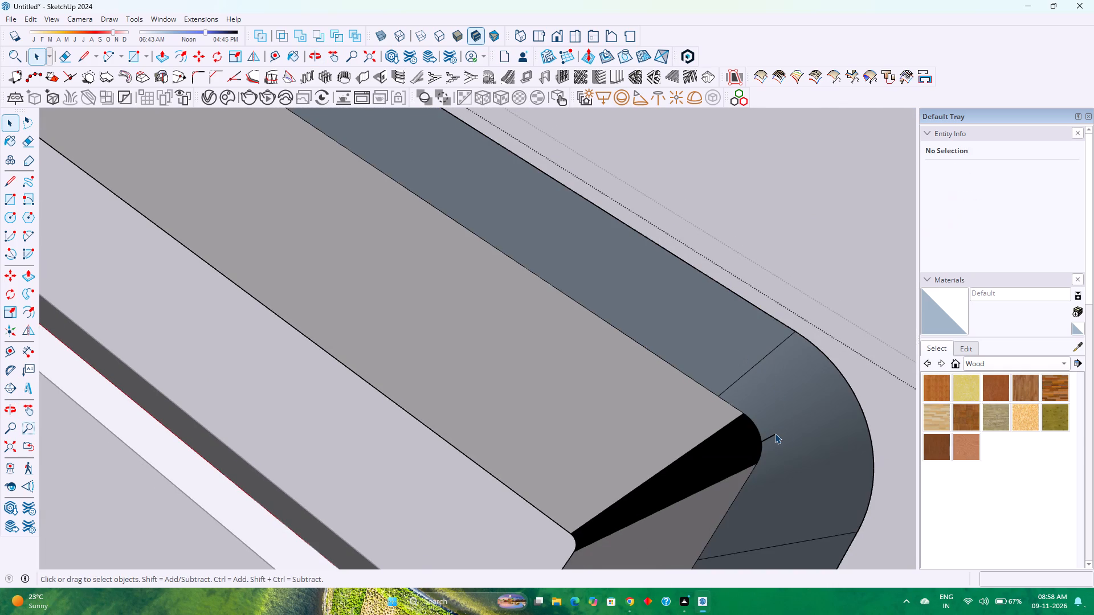
Delete the short stray edge inside the wall hollow at the rounded corner.
click(775, 433)
key(Delete)
Examine the hollow between the wall faces around the front section's corners for leftover edges.
scroll(773, 418, down, 7)
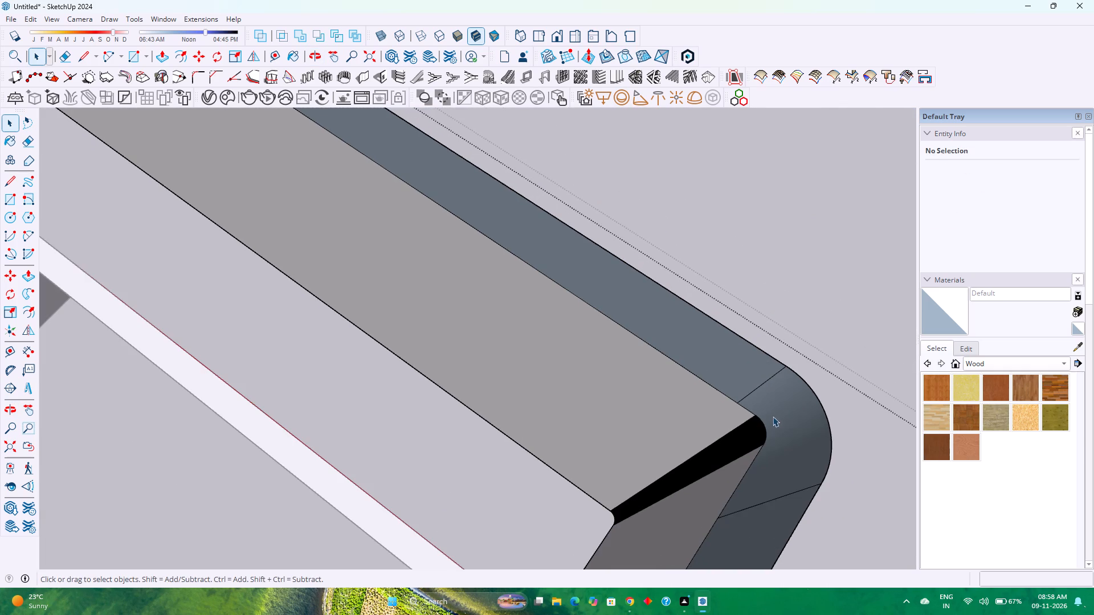
scroll(748, 404, down, 5)
shift+middle_drag(436, 281, 928, 543)
scroll(511, 201, up, 3)
middle_drag(511, 201, 557, 259)
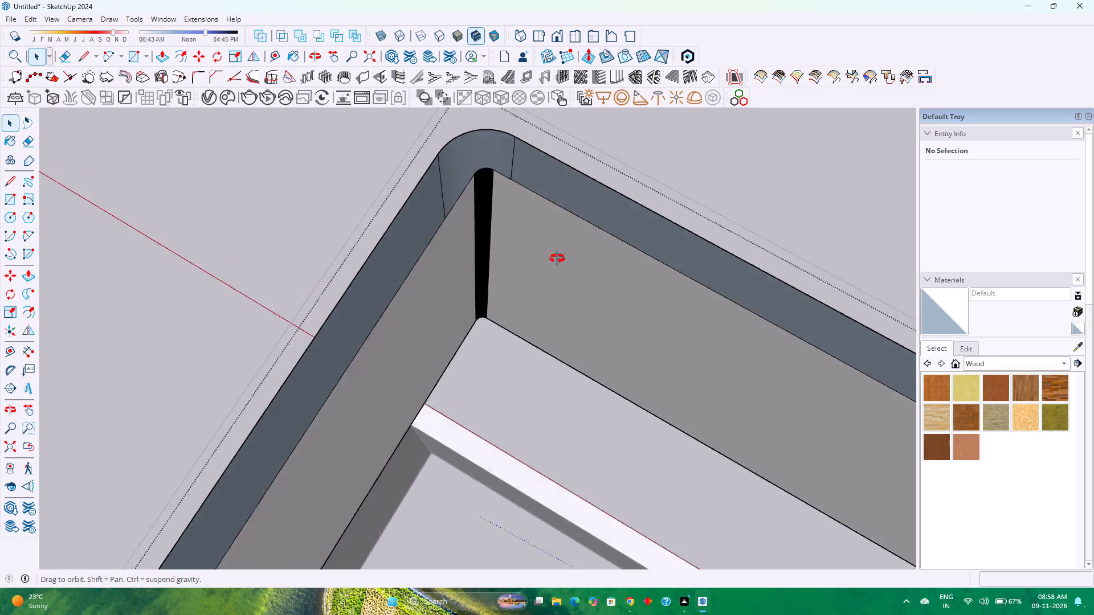
middle_drag(557, 259, 606, 354)
scroll(281, 194, down, 1)
scroll(277, 192, up, 1)
middle_drag(277, 192, 439, 153)
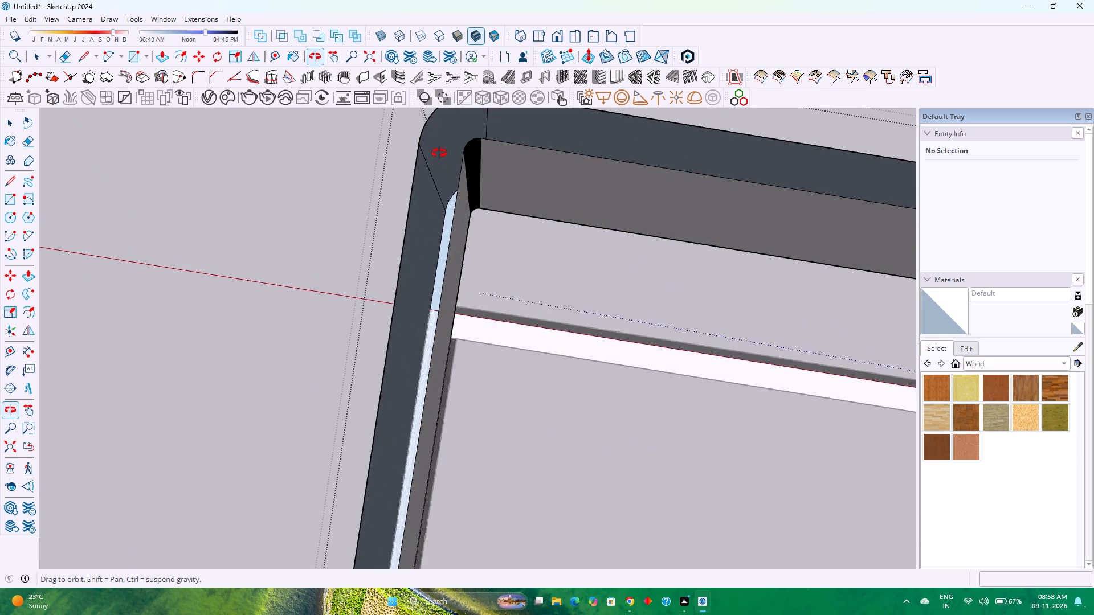
middle_drag(439, 153, 445, 150)
Unhide the top face of the front section's walls.
click(27, 16)
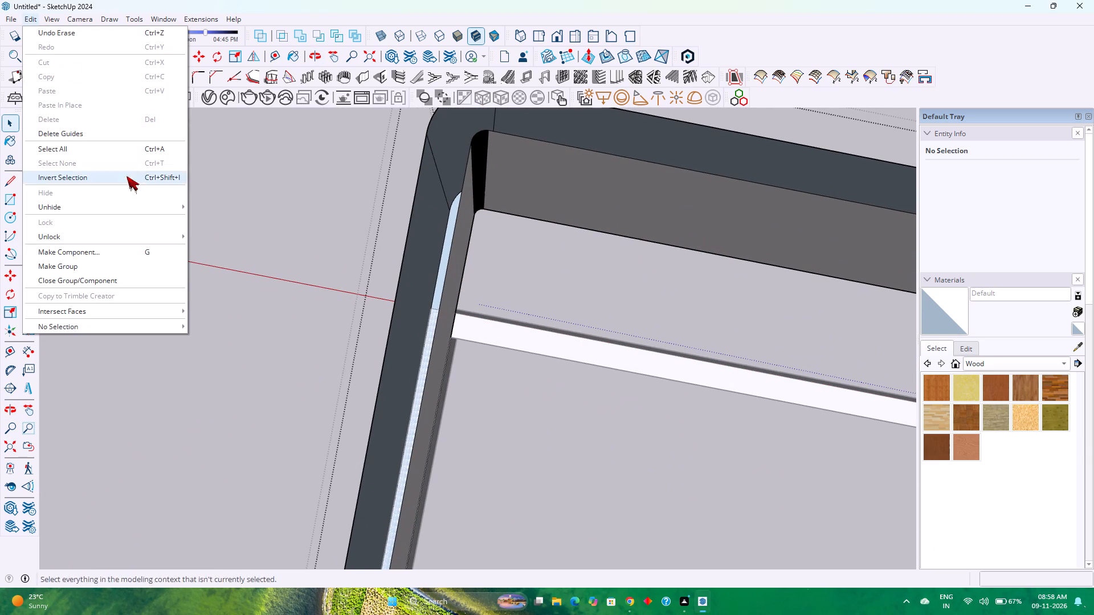
click(227, 235)
scroll(363, 233, down, 6)
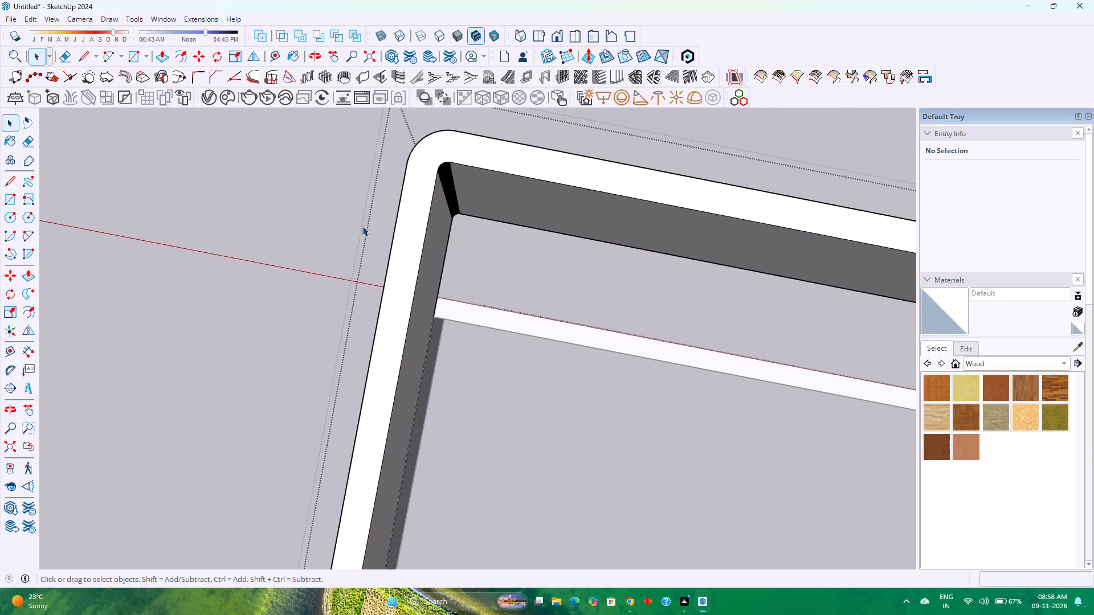
Examine the upper-level walls from above and from the front after the corner cleanup.
scroll(362, 226, down, 1)
middle_drag(114, 212, 545, 223)
middle_click(545, 223)
scroll(530, 231, down, 5)
middle_drag(578, 292, 161, 90)
scroll(161, 80, down, 6)
middle_drag(436, 290, 129, 108)
scroll(137, 102, down, 4)
shift+middle_drag(129, 136, 334, 347)
shift+middle_click(335, 347)
scroll(322, 294, down, 3)
middle_drag(351, 374, 335, 301)
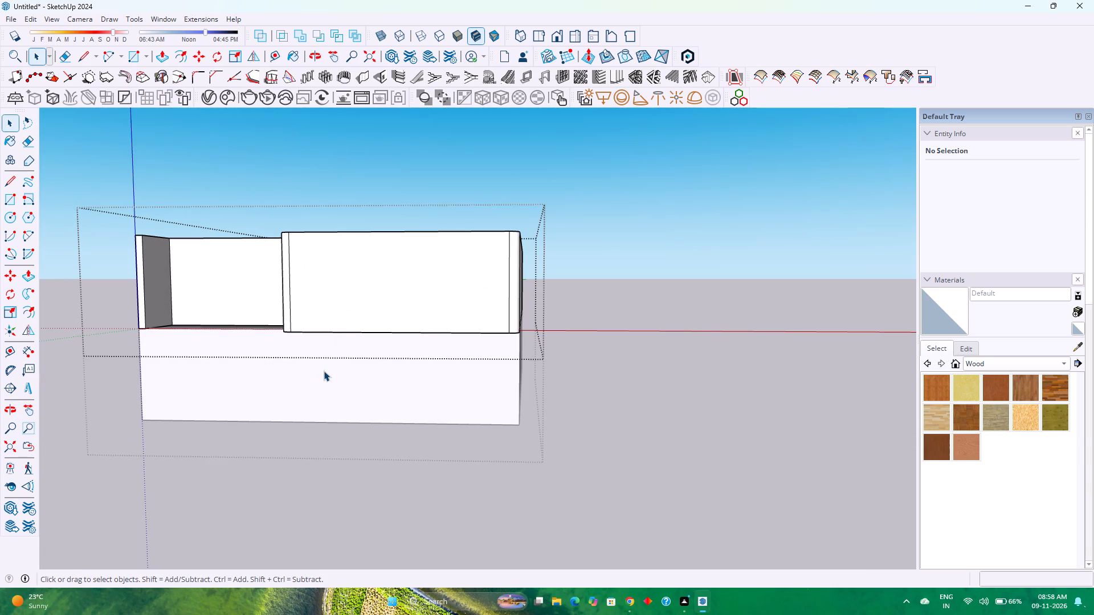
scroll(309, 366, down, 2)
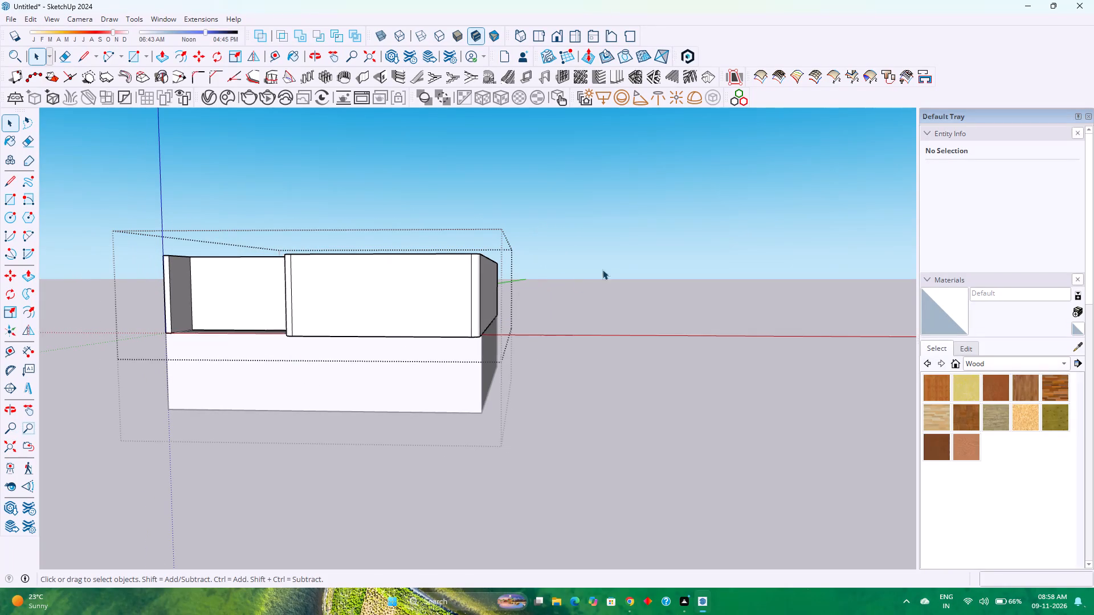
Reopen the upper wall group and place a vertical guide 1'6" from the recess back wall's edge nearest the blue axis.
click(623, 261)
click(395, 280)
double_click(395, 280)
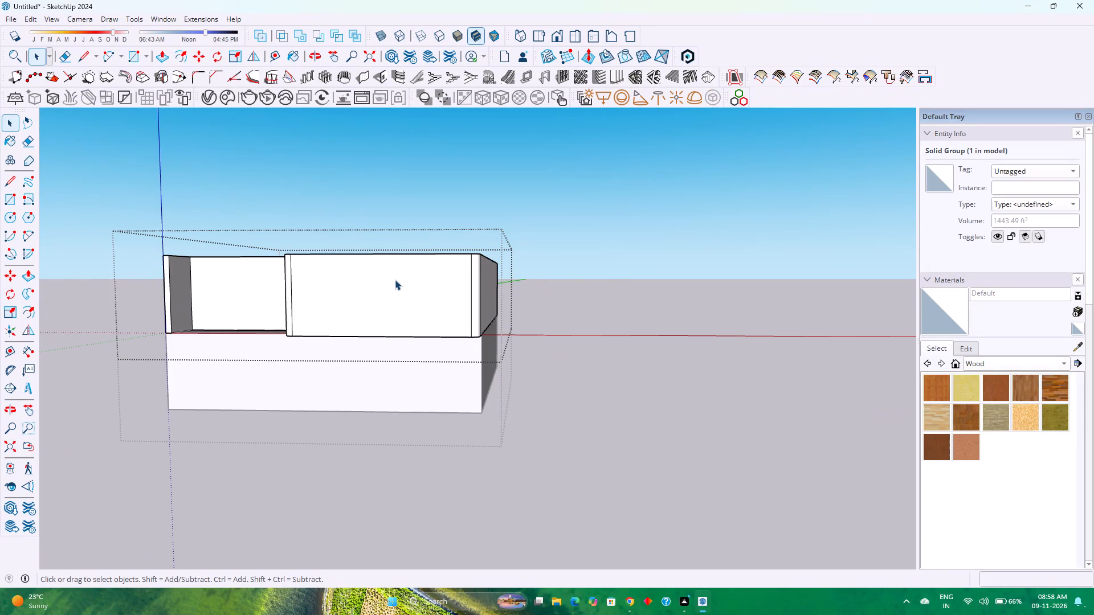
scroll(222, 264, up, 5)
middle_drag(222, 264, 300, 325)
middle_click(300, 325)
scroll(300, 325, down, 4)
scroll(262, 338, up, 5)
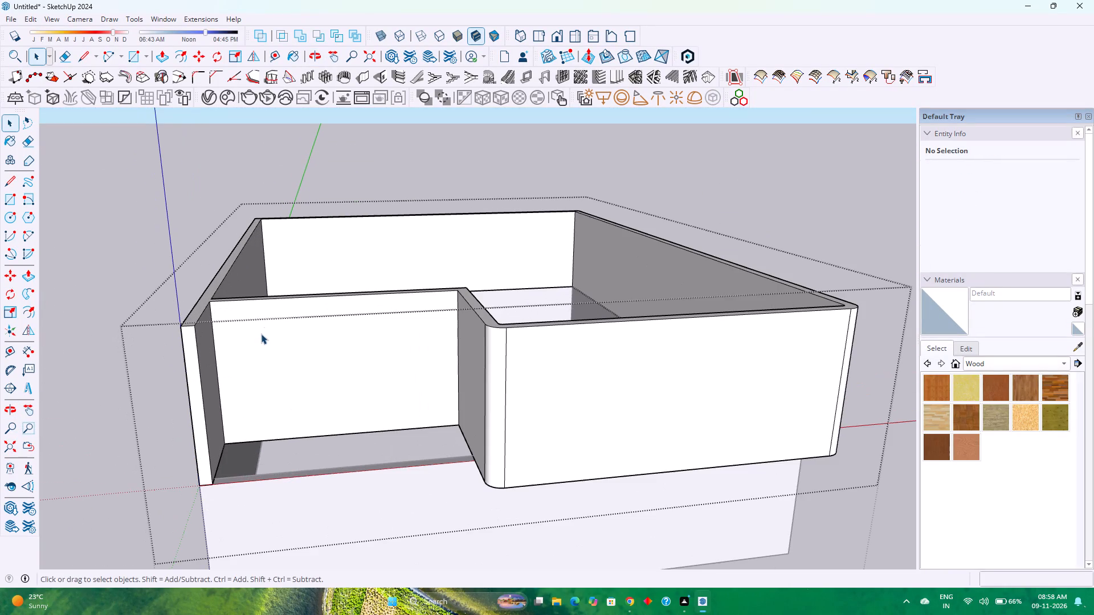
scroll(262, 325, up, 2)
click(265, 335)
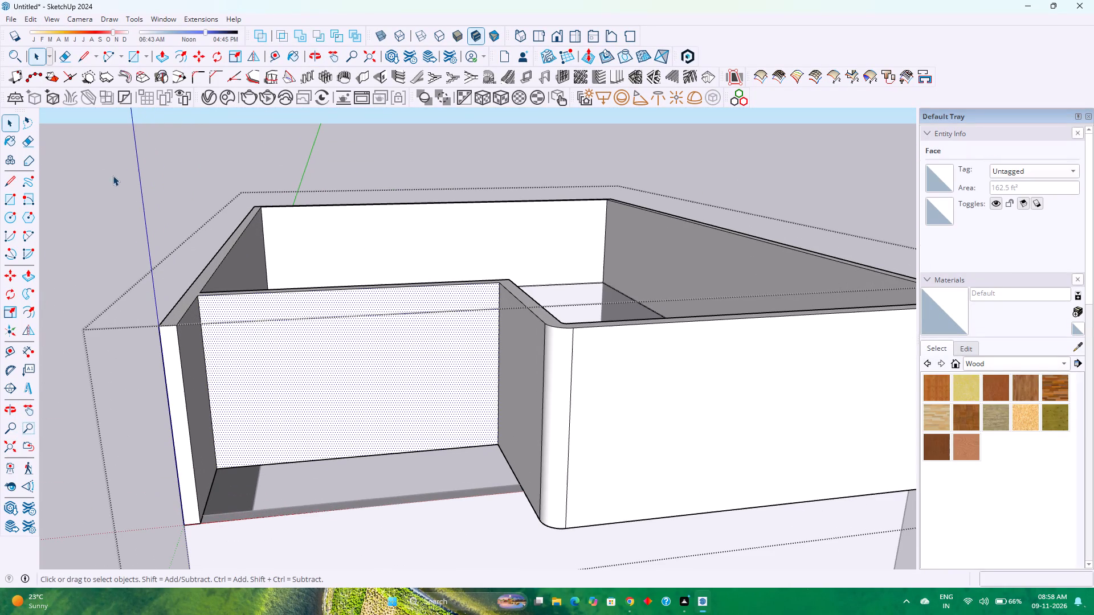
click(274, 55)
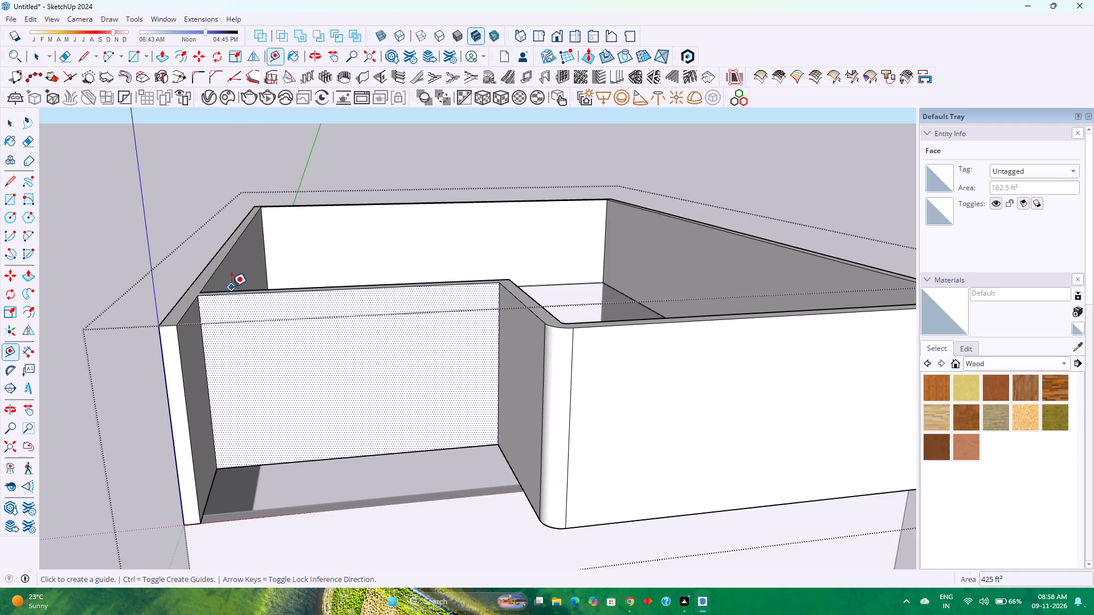
click(205, 353)
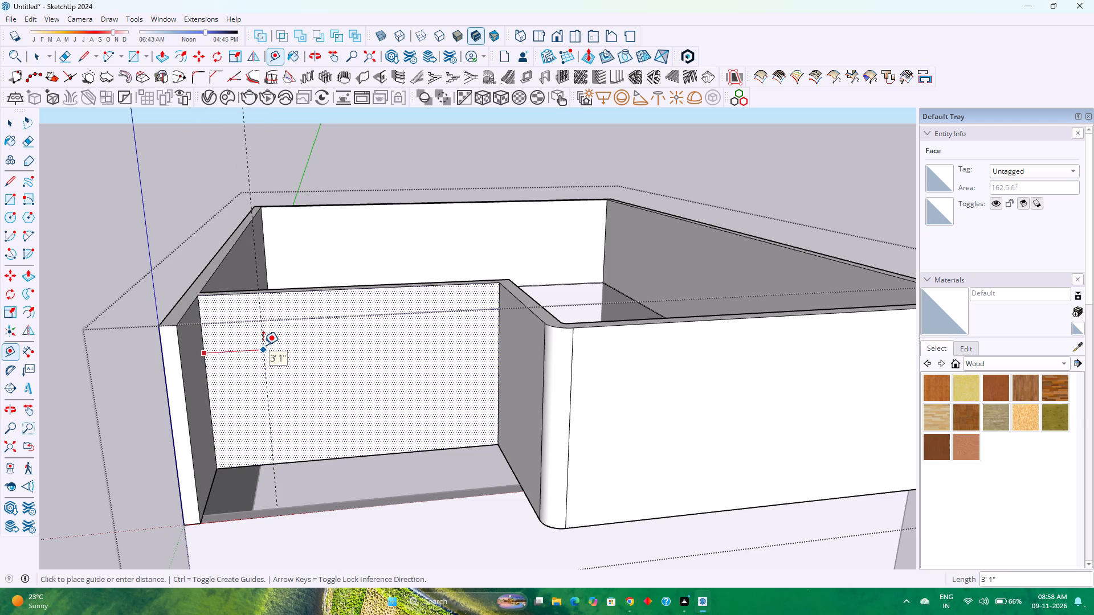
text(2')
key(Return)
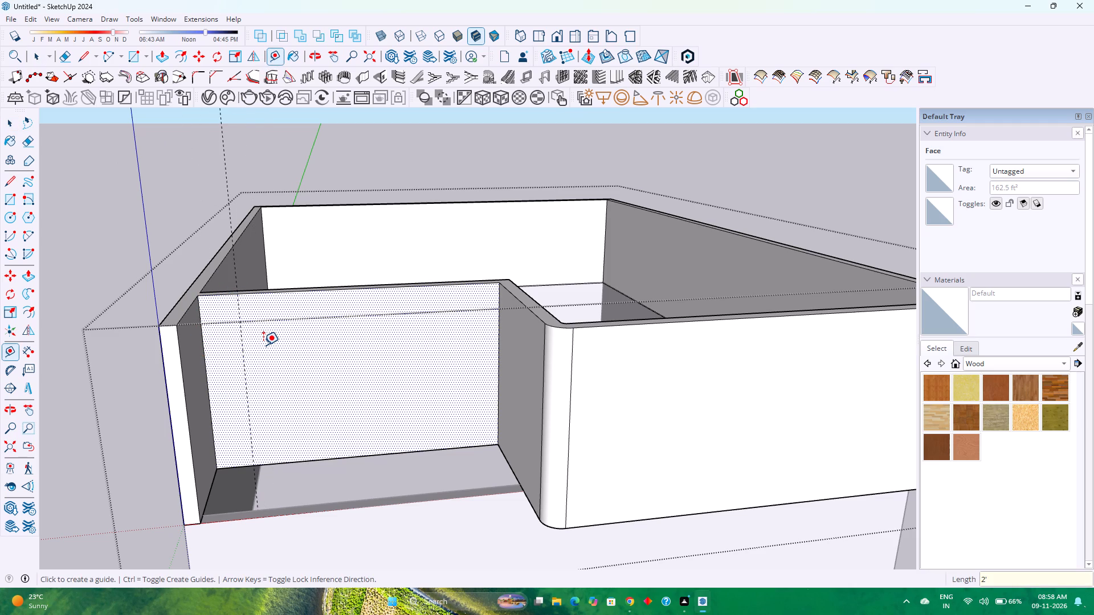
text(1')
key(Return)
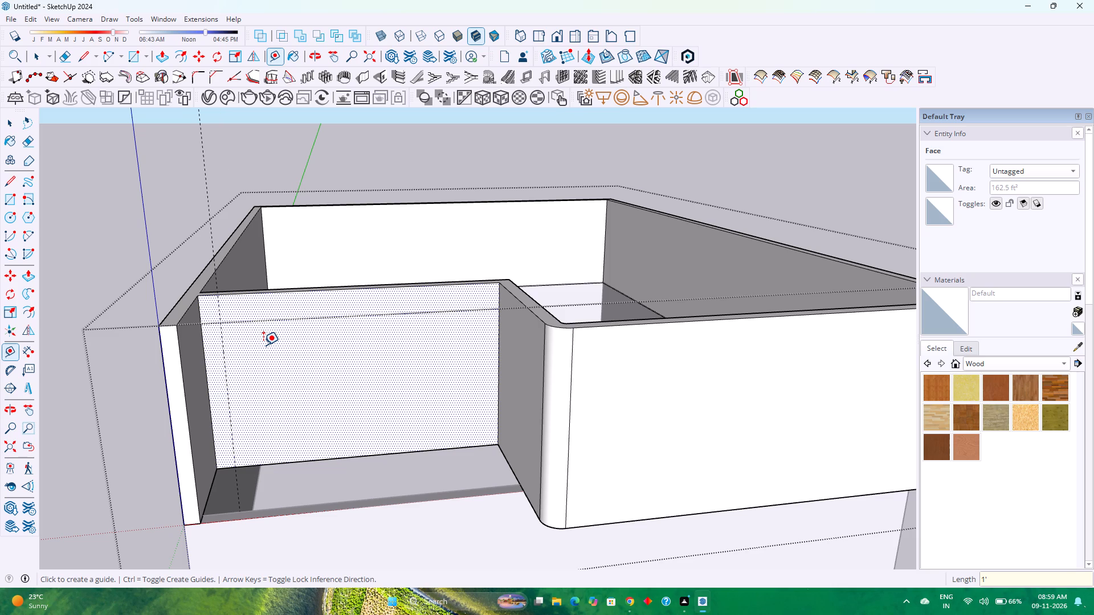
text(1'6")
key(Return)
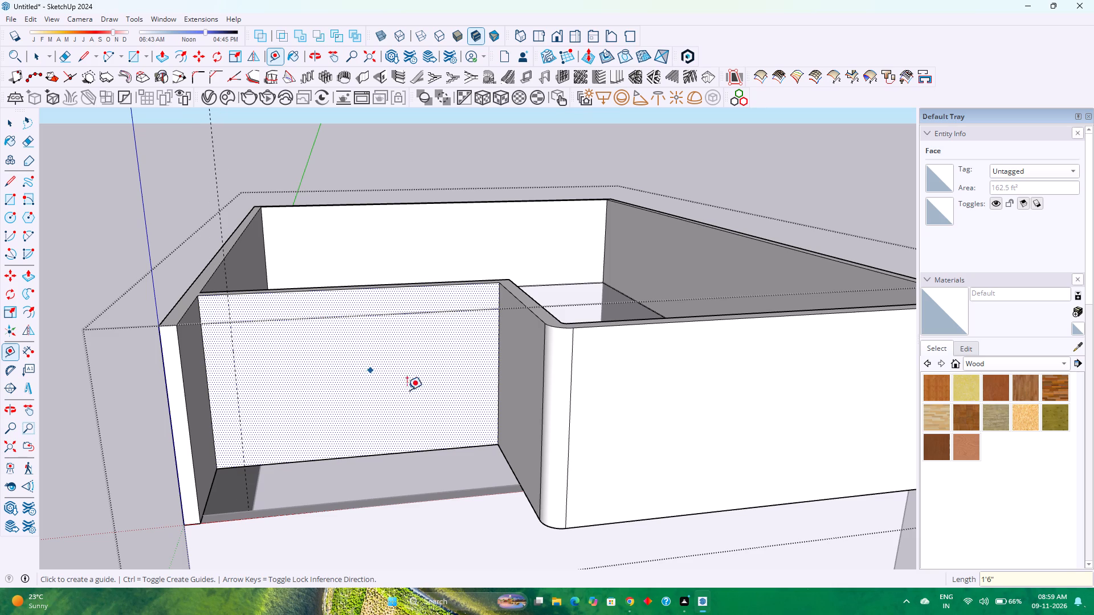
Add a vertical guide 1'6" from the recess back wall's opposite edge and a horizontal guide 7'6" above its base.
click(498, 350)
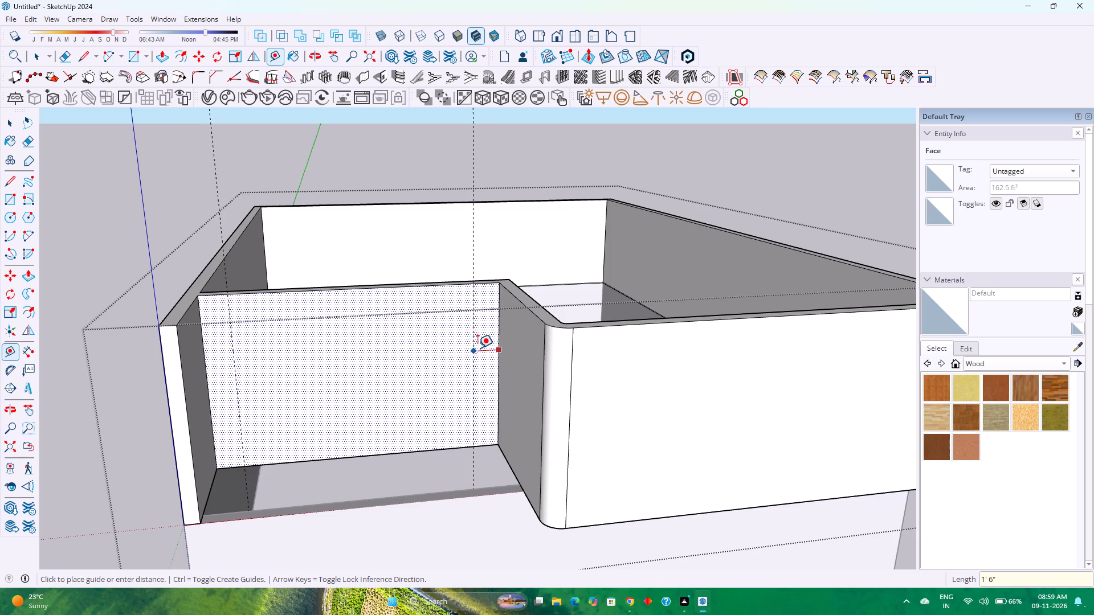
click(477, 348)
click(335, 461)
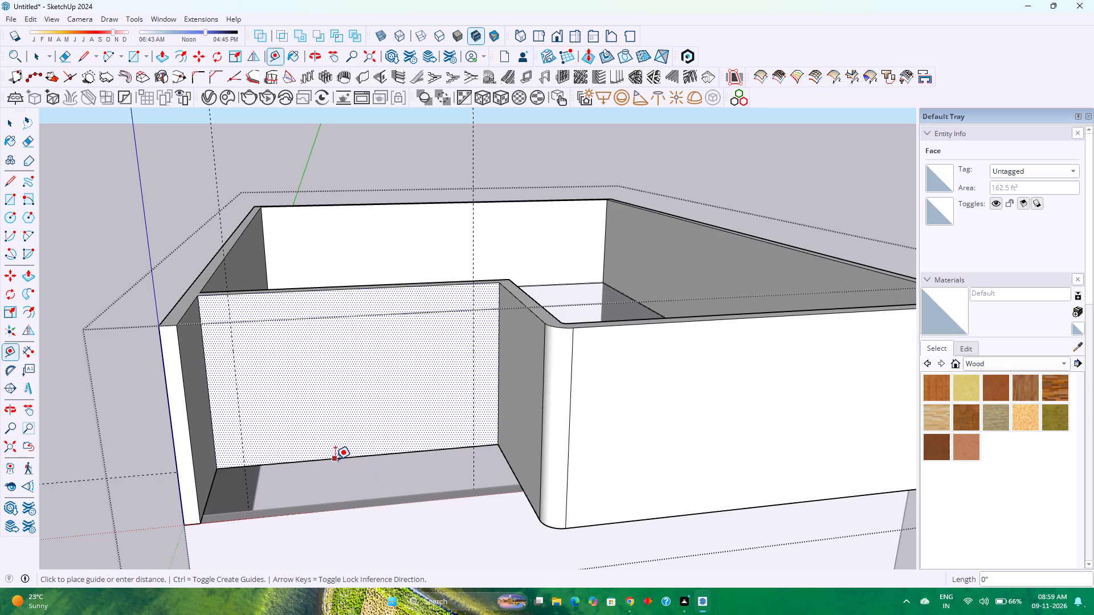
text(7'6")
key(Return)
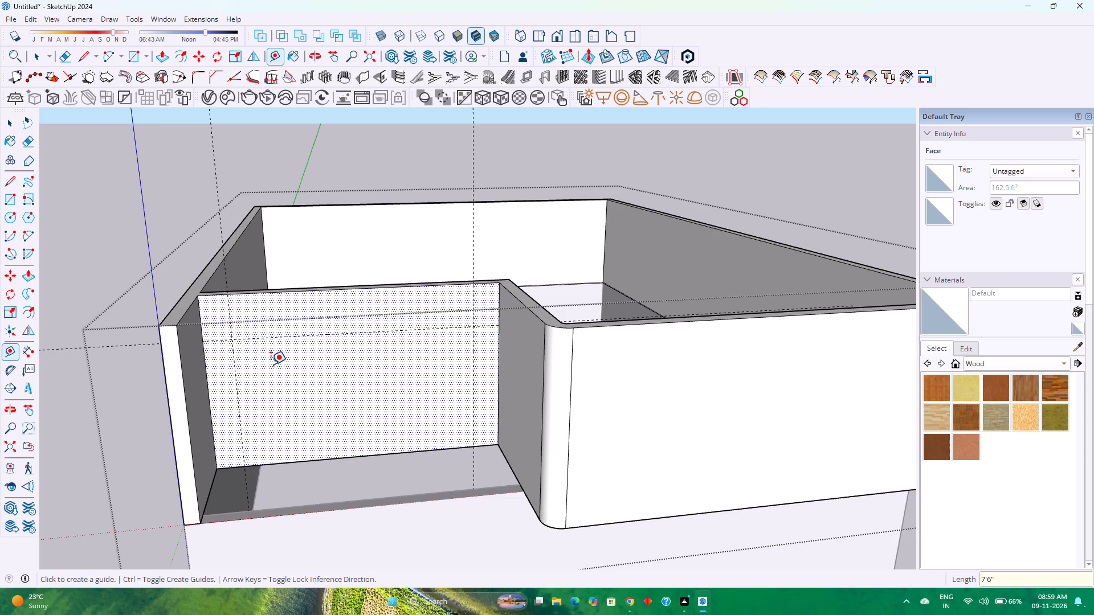
Draw a rectangle on the recess back wall between the two vertical guides, from the 7'6" guide down to the wall base.
scroll(271, 364, down, 2)
middle_drag(266, 427, 236, 288)
scroll(248, 241, up, 3)
middle_drag(248, 245, 251, 330)
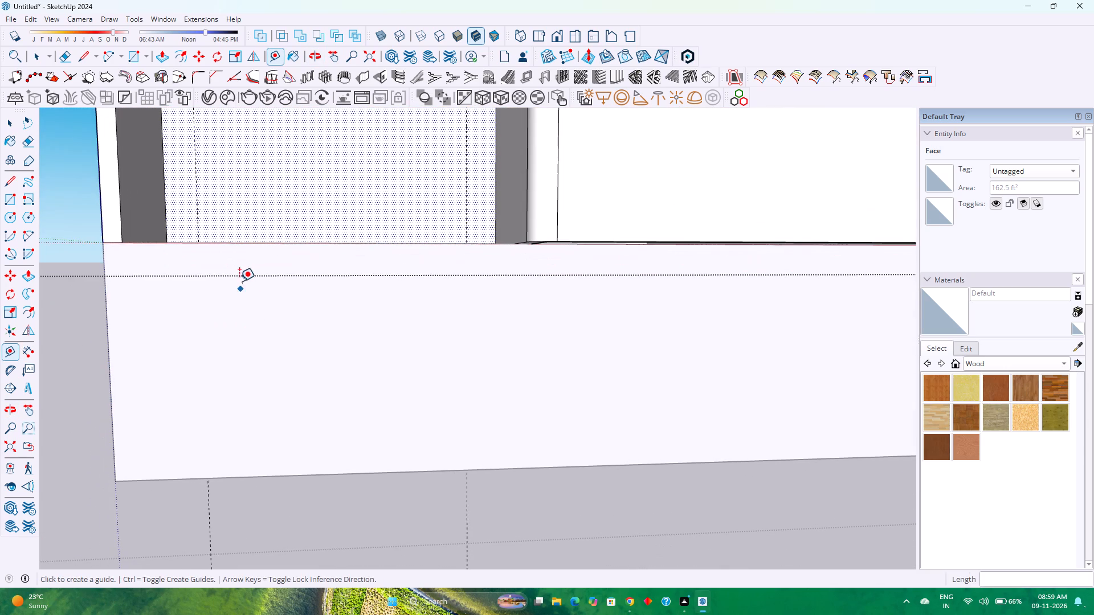
shift+middle_drag(266, 270, 292, 428)
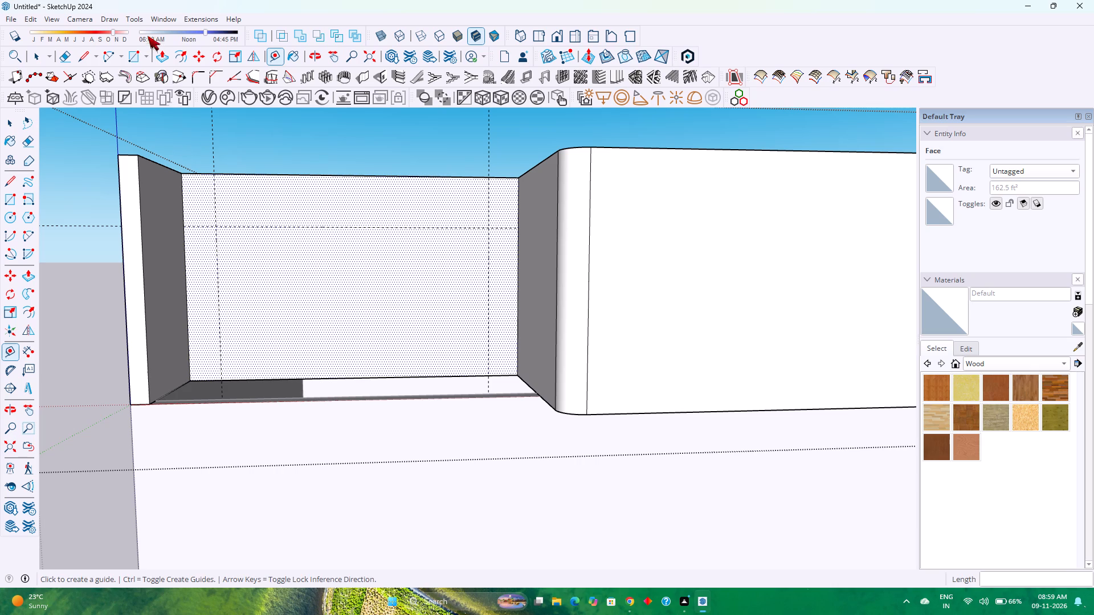
click(137, 56)
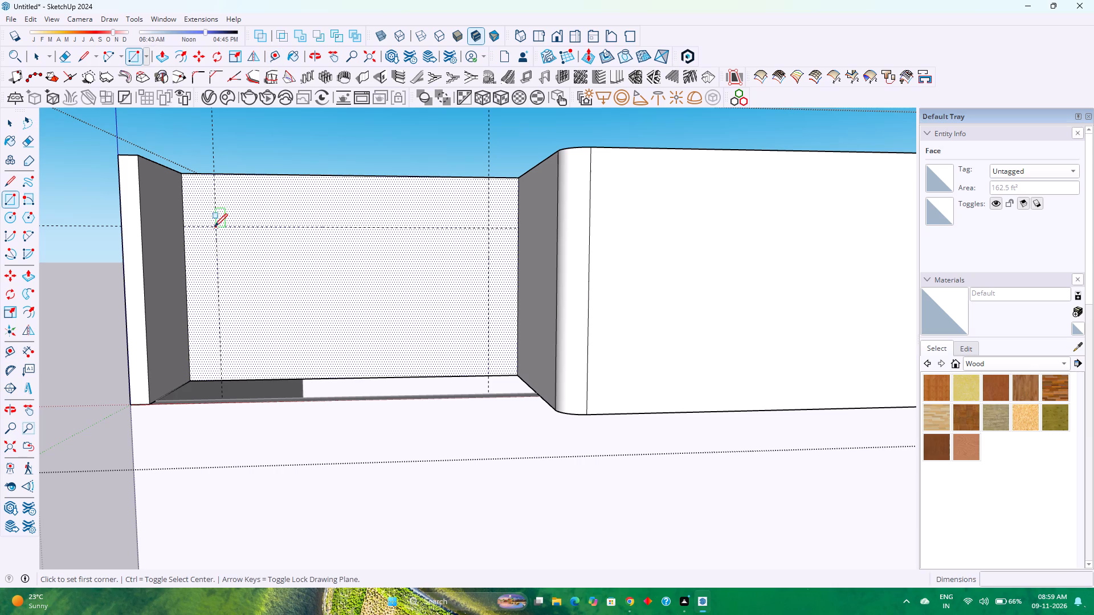
click(214, 227)
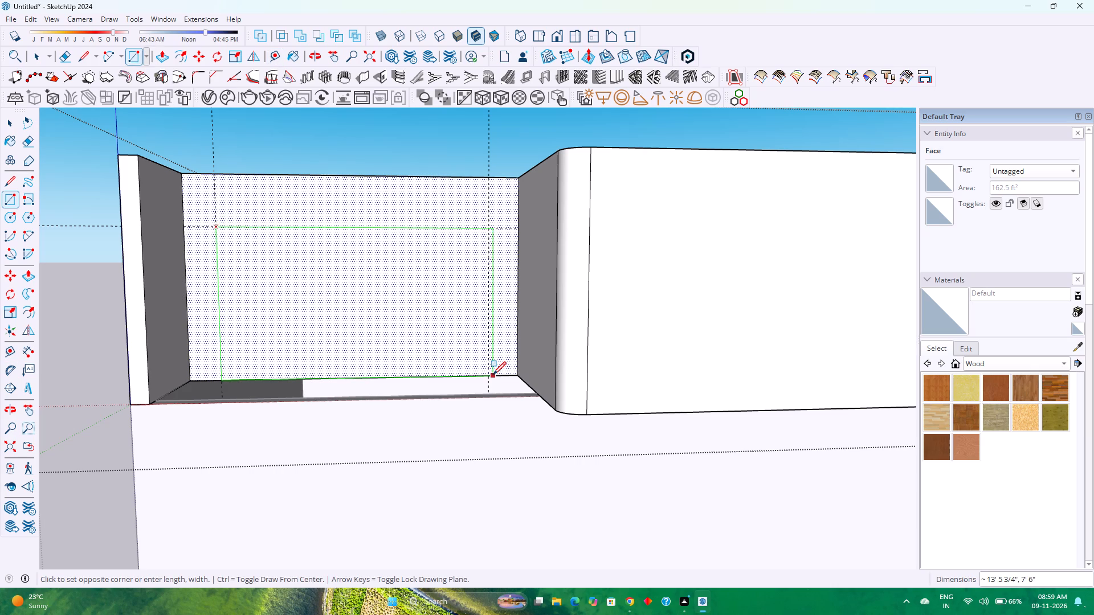
click(488, 375)
middle_drag(414, 334, 458, 440)
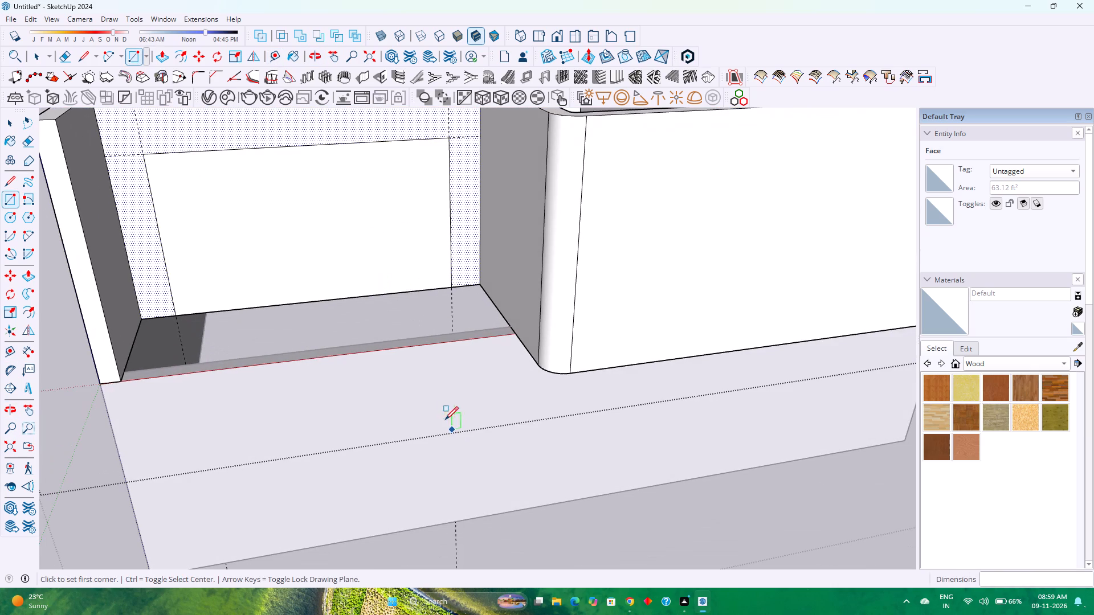
key(Escape)
scroll(374, 355, down, 5)
shift+middle_drag(354, 281, 511, 453)
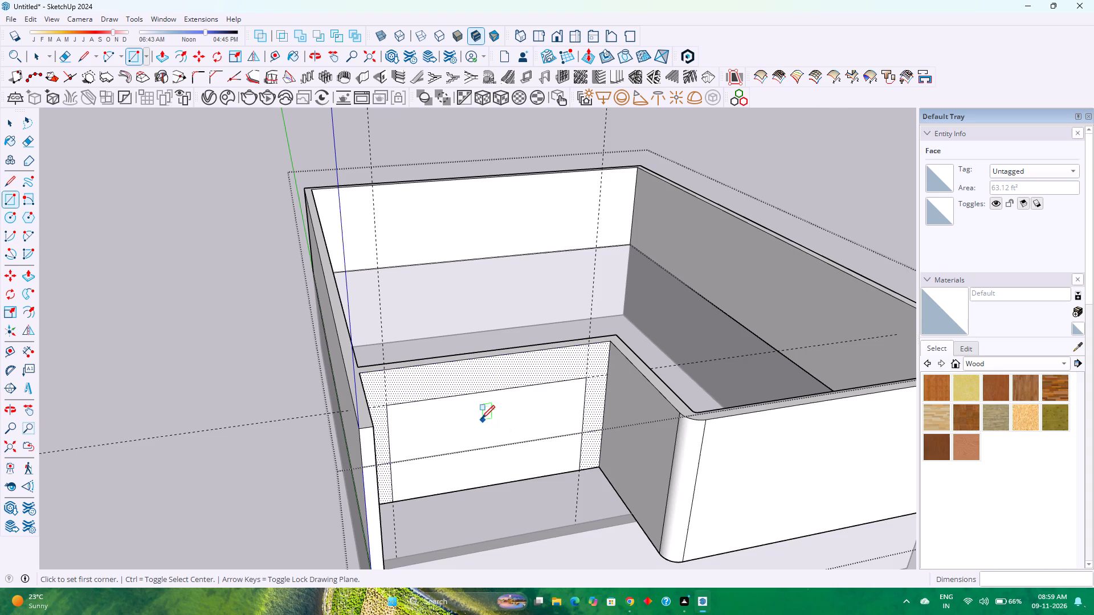
key(space)
Push the rectangle through the full thickness of the recess back wall to cut an opening.
scroll(477, 414, down, 3)
click(481, 427)
key(p)
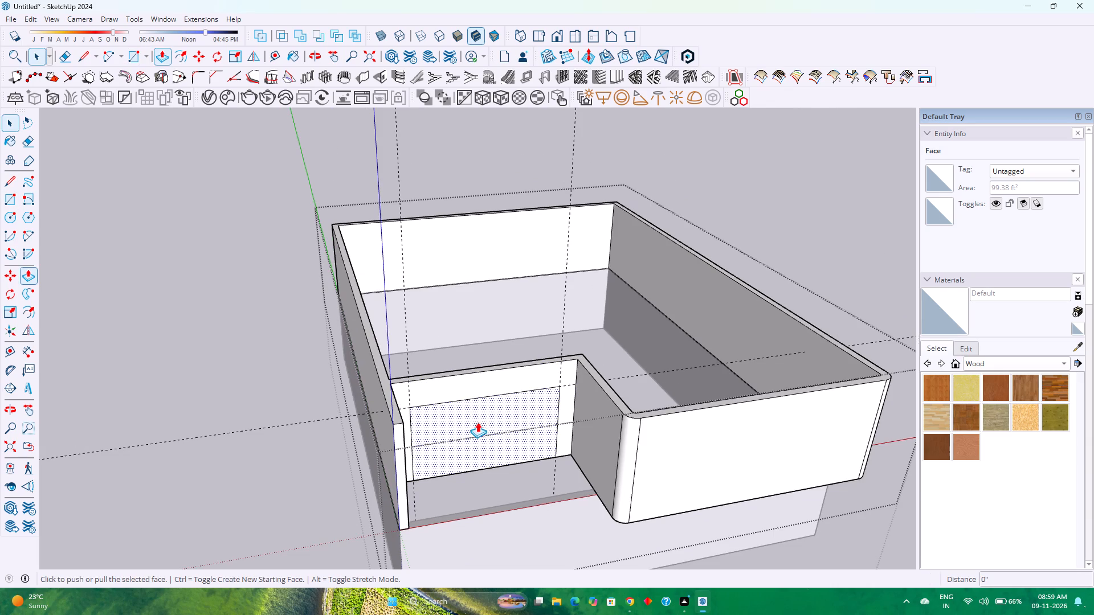
click(493, 445)
click(481, 422)
scroll(479, 422, down, 5)
middle_drag(468, 411, 378, 342)
key(space)
Examine the new opening in the recess back wall and the interior behind it.
scroll(377, 339, up, 9)
middle_drag(409, 438, 382, 418)
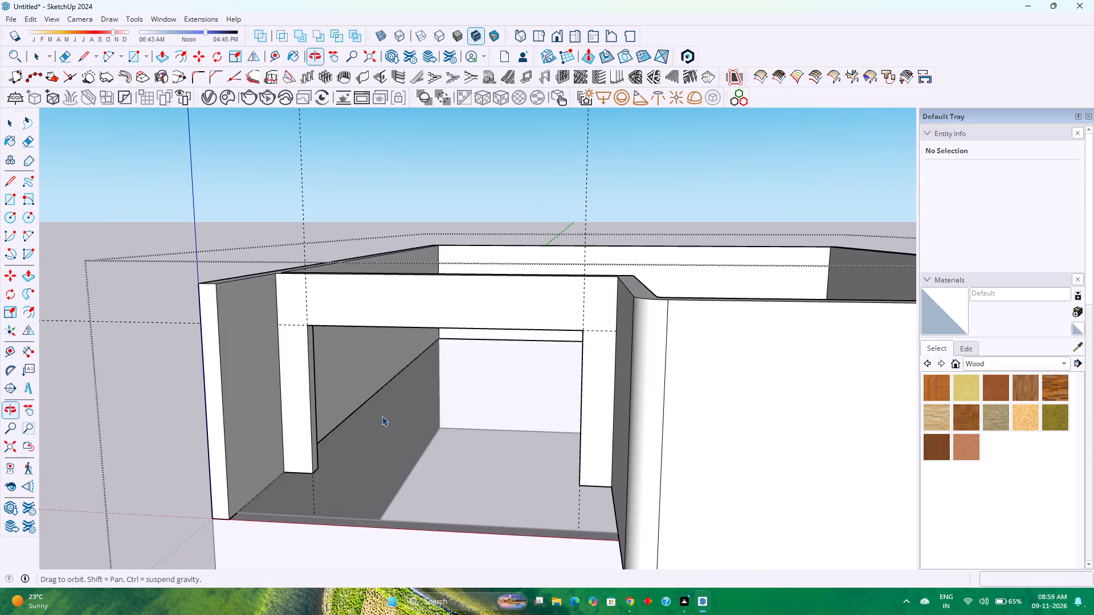
scroll(380, 416, down, 8)
scroll(379, 416, up, 1)
middle_drag(379, 416, 470, 391)
middle_click(471, 392)
scroll(464, 392, up, 2)
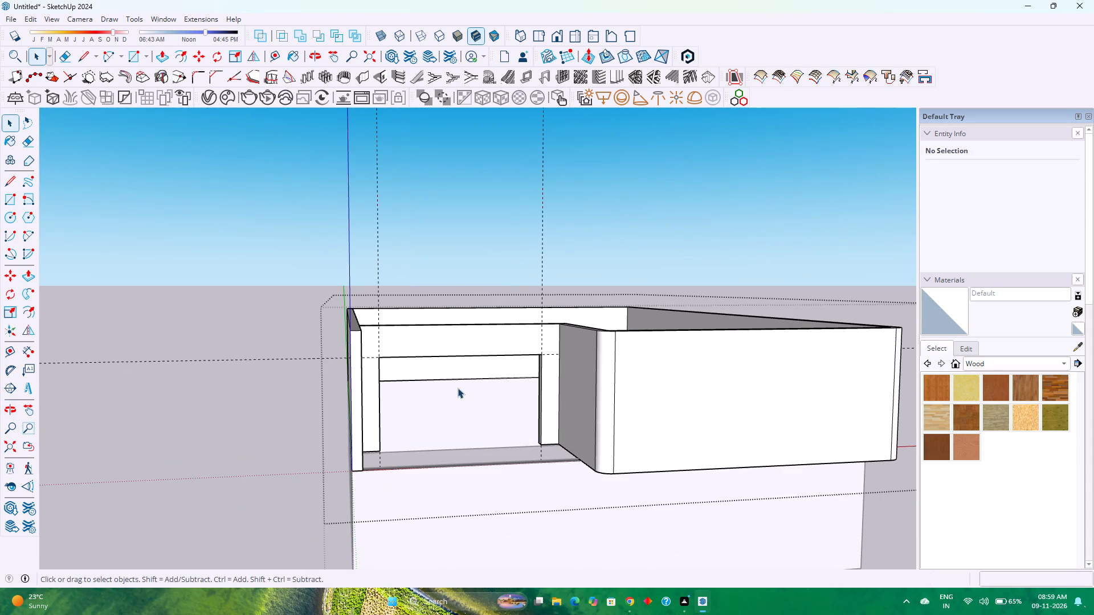
scroll(443, 365, down, 1)
scroll(444, 365, up, 6)
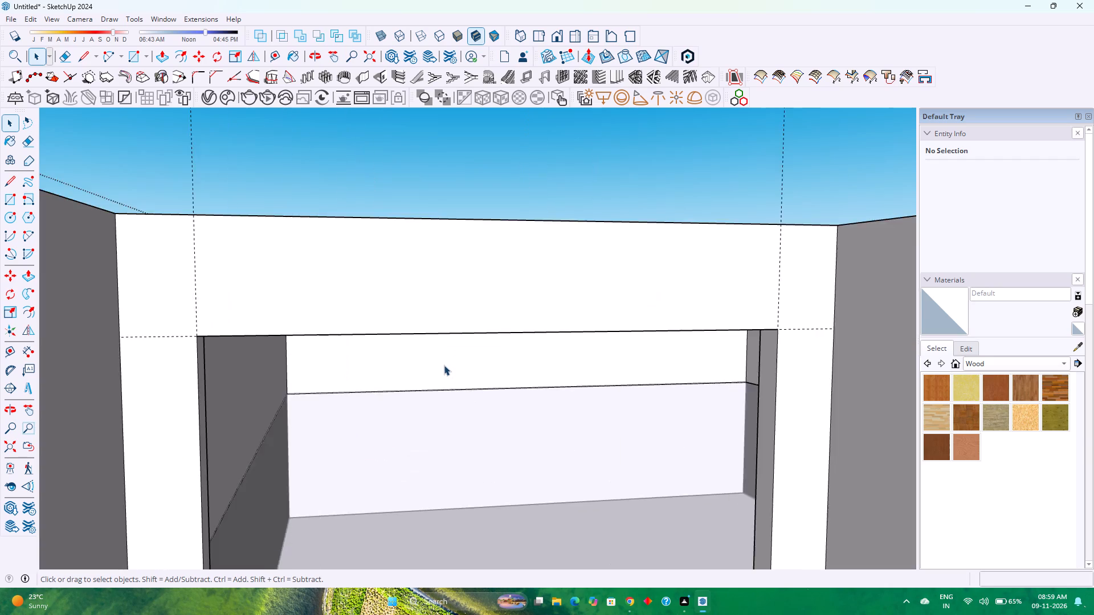
scroll(444, 365, down, 3)
Delete all the guides around the recess opening.
click(28, 19)
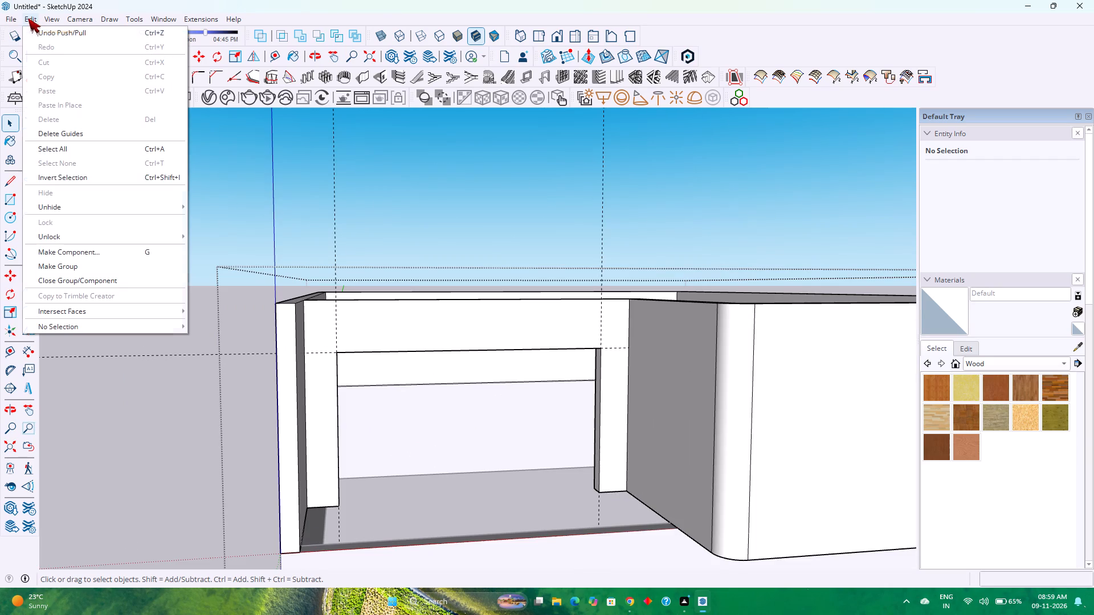
click(87, 131)
scroll(201, 432, down, 5)
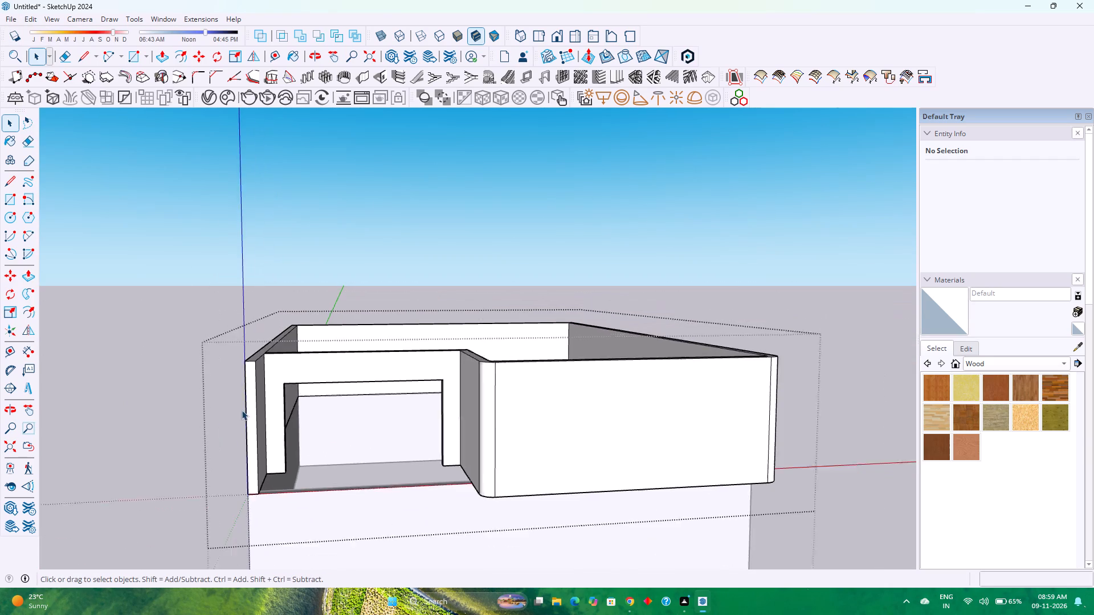
scroll(242, 410, down, 2)
scroll(315, 406, down, 2)
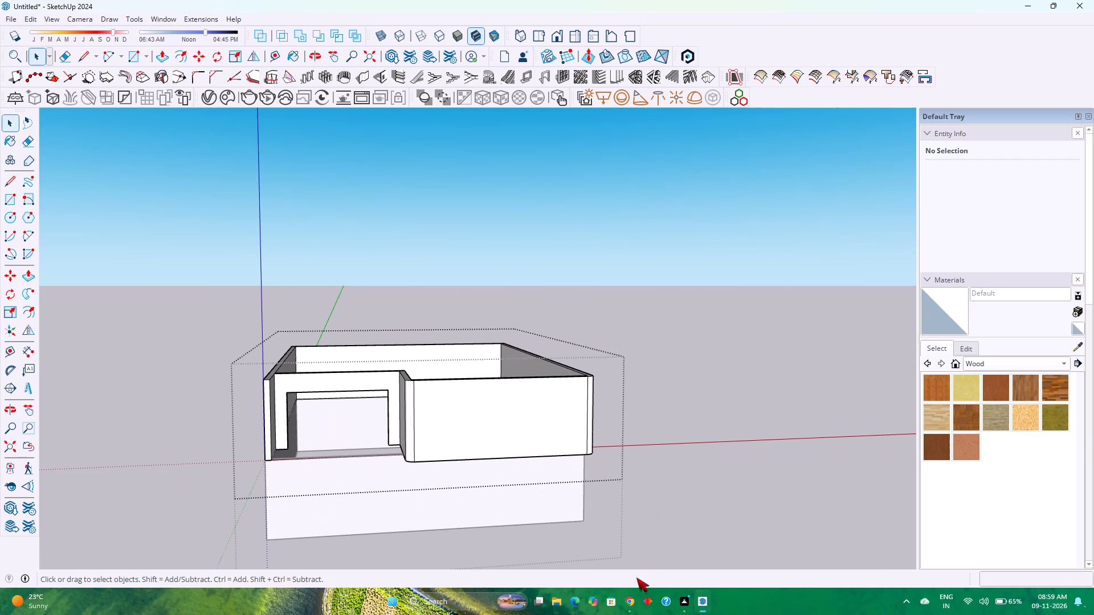
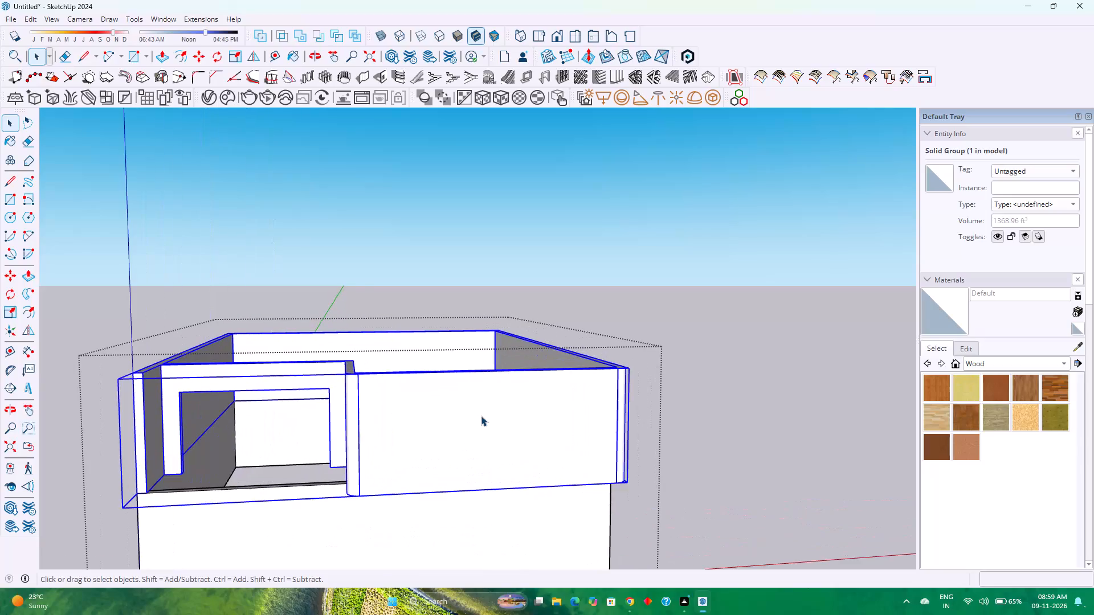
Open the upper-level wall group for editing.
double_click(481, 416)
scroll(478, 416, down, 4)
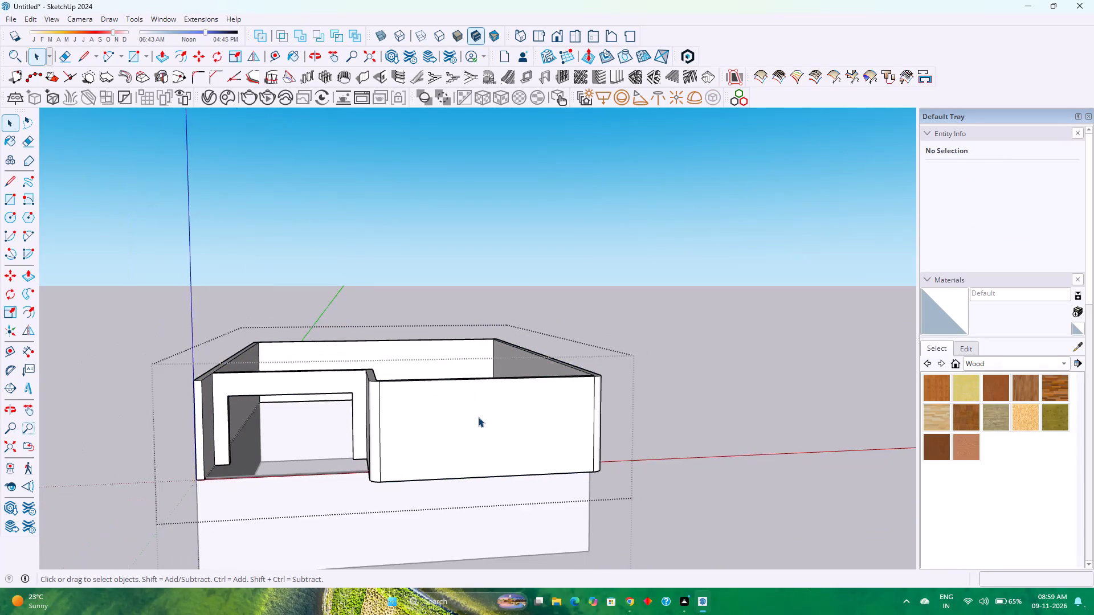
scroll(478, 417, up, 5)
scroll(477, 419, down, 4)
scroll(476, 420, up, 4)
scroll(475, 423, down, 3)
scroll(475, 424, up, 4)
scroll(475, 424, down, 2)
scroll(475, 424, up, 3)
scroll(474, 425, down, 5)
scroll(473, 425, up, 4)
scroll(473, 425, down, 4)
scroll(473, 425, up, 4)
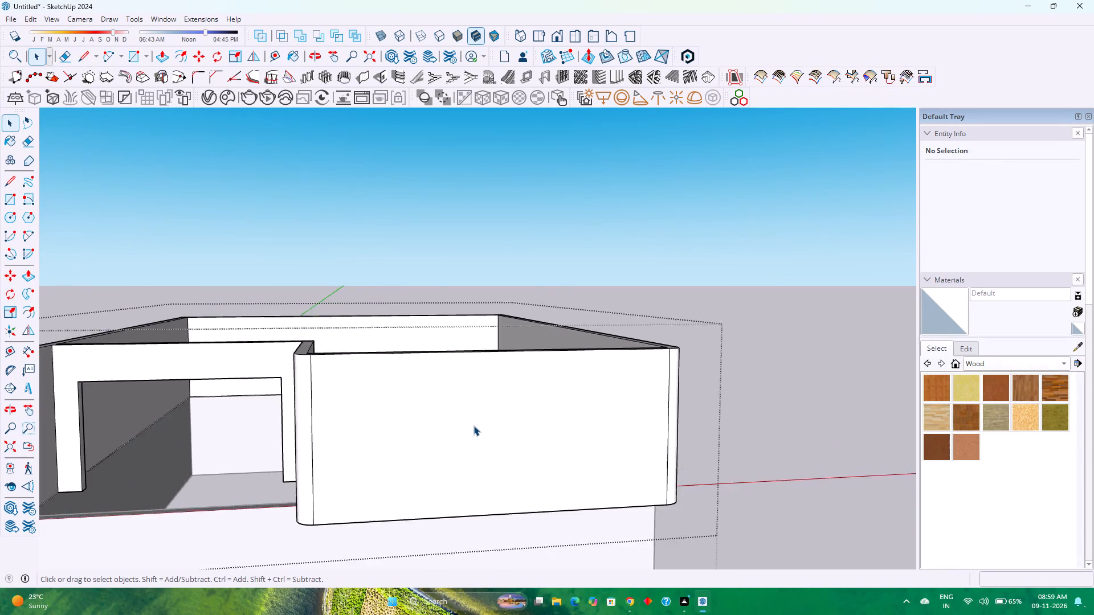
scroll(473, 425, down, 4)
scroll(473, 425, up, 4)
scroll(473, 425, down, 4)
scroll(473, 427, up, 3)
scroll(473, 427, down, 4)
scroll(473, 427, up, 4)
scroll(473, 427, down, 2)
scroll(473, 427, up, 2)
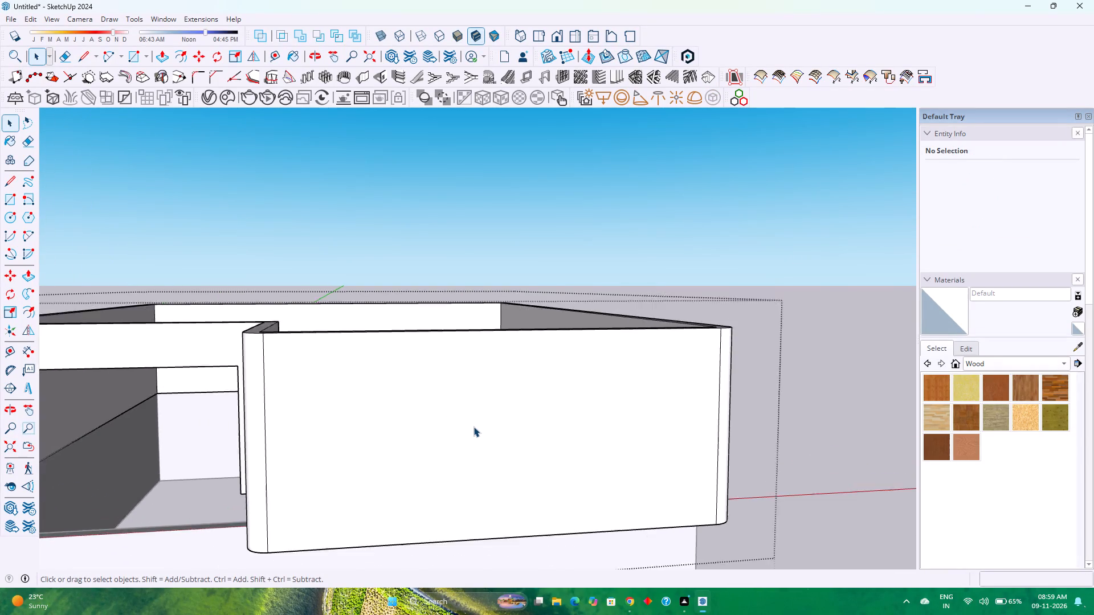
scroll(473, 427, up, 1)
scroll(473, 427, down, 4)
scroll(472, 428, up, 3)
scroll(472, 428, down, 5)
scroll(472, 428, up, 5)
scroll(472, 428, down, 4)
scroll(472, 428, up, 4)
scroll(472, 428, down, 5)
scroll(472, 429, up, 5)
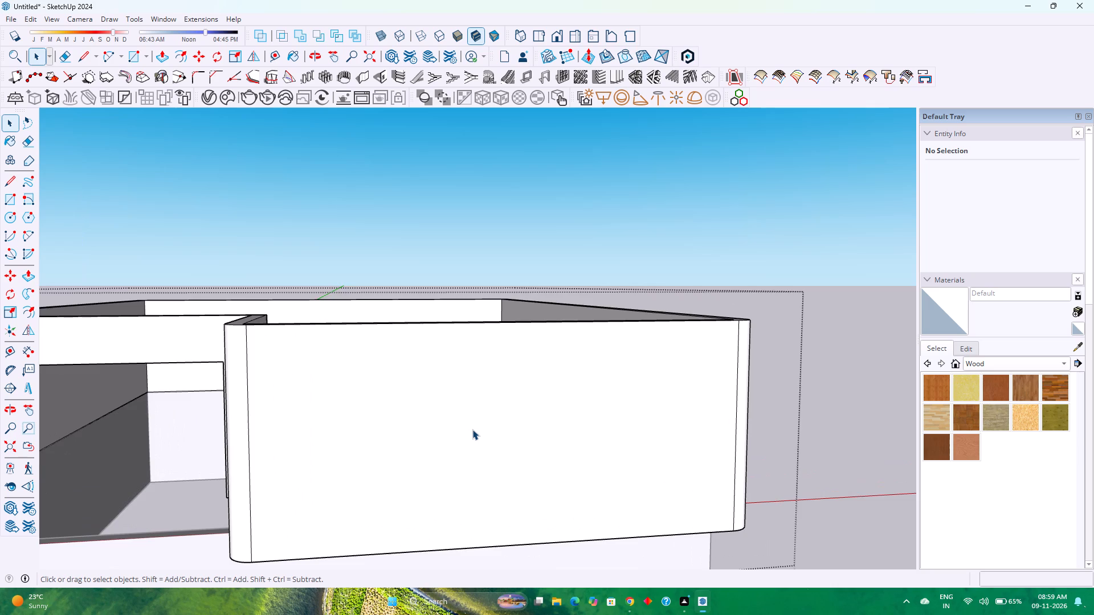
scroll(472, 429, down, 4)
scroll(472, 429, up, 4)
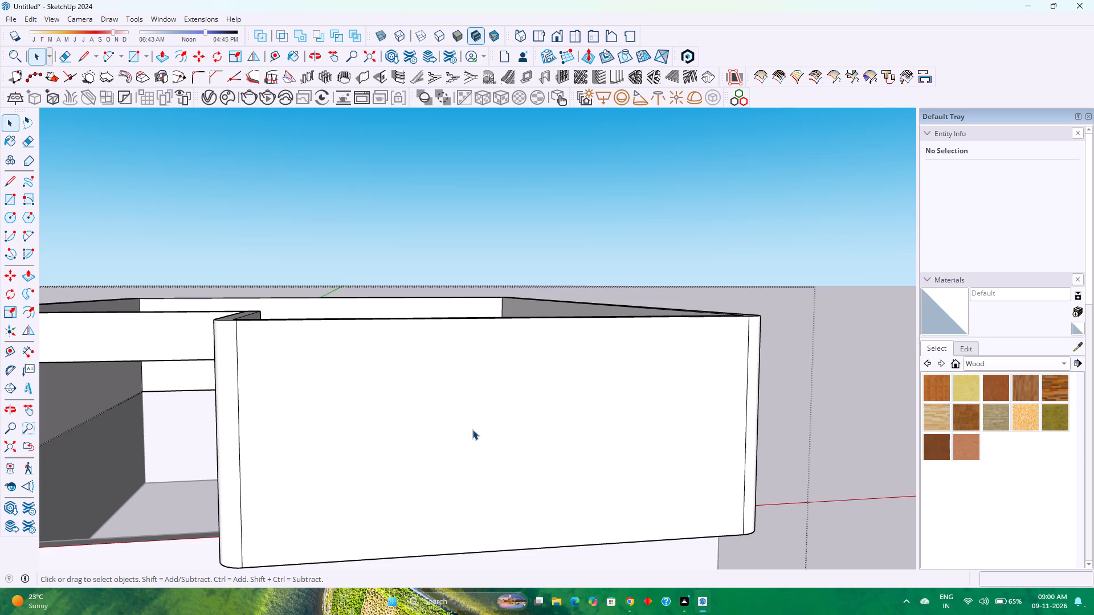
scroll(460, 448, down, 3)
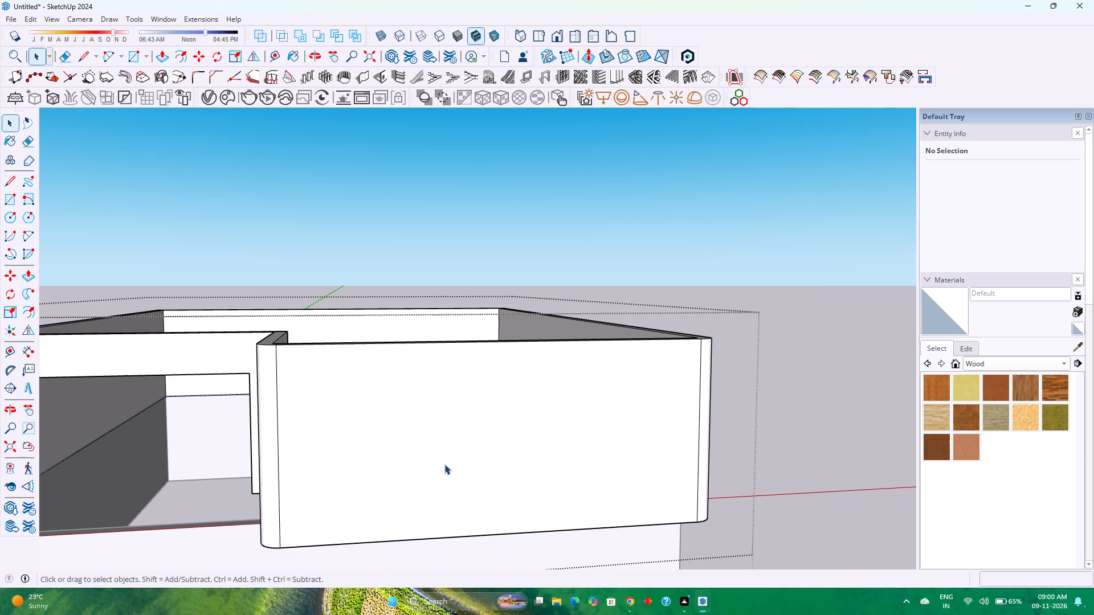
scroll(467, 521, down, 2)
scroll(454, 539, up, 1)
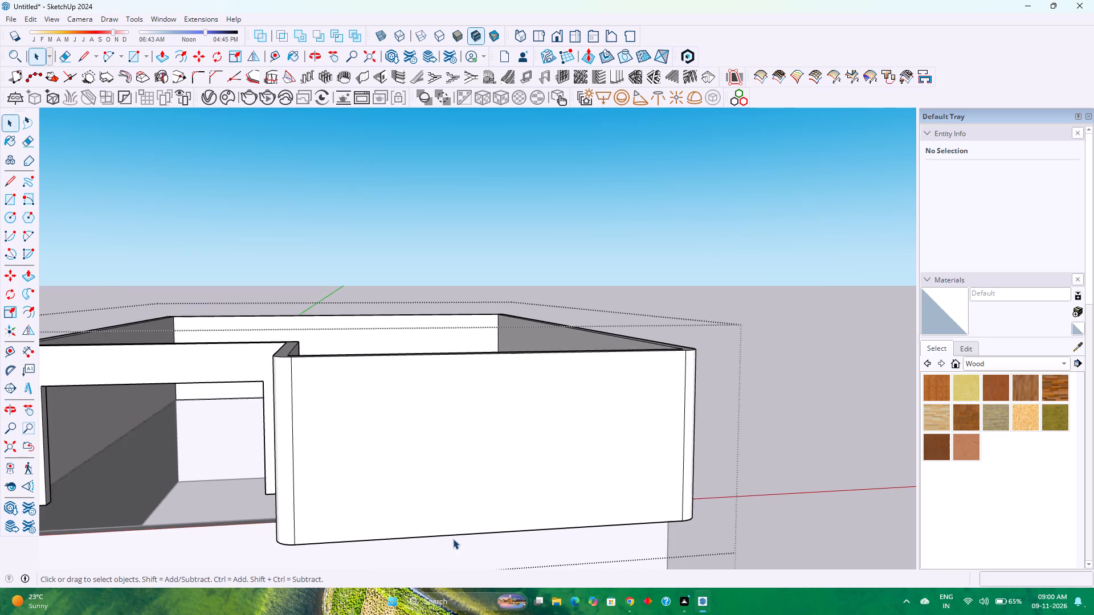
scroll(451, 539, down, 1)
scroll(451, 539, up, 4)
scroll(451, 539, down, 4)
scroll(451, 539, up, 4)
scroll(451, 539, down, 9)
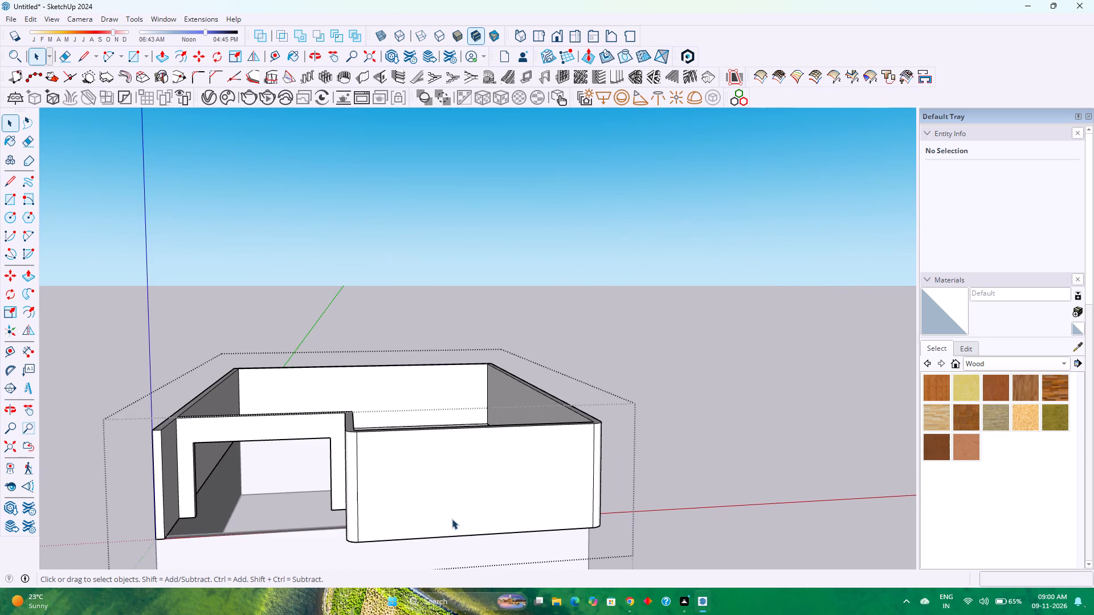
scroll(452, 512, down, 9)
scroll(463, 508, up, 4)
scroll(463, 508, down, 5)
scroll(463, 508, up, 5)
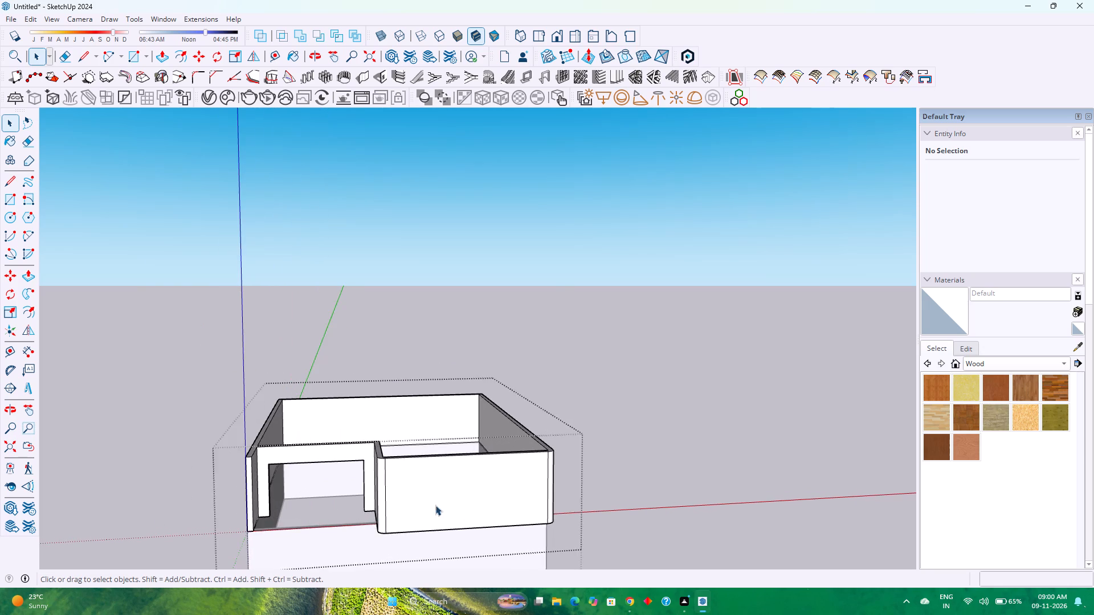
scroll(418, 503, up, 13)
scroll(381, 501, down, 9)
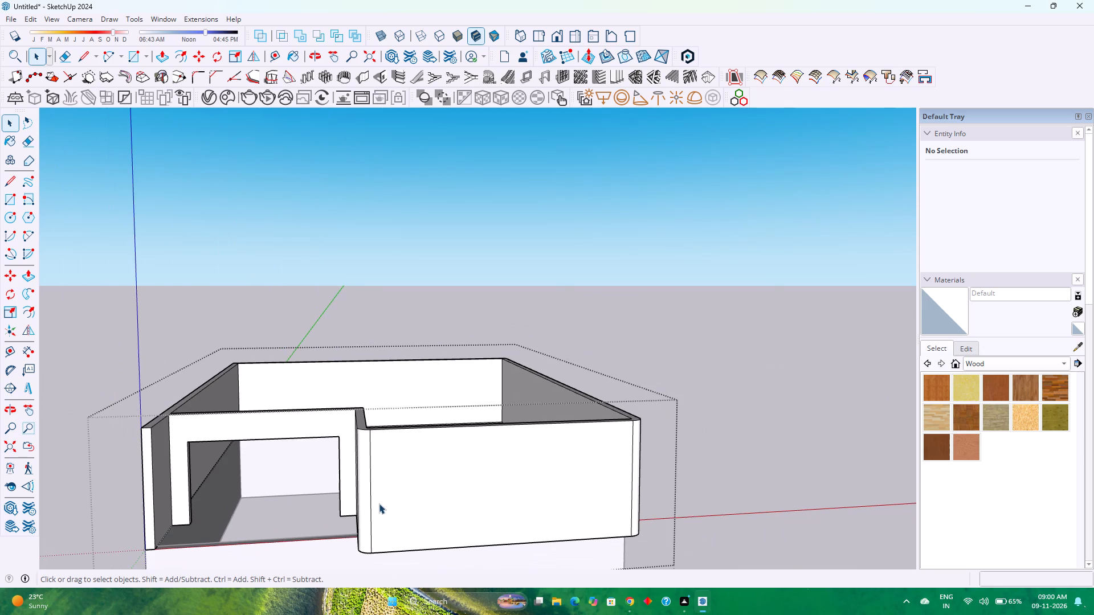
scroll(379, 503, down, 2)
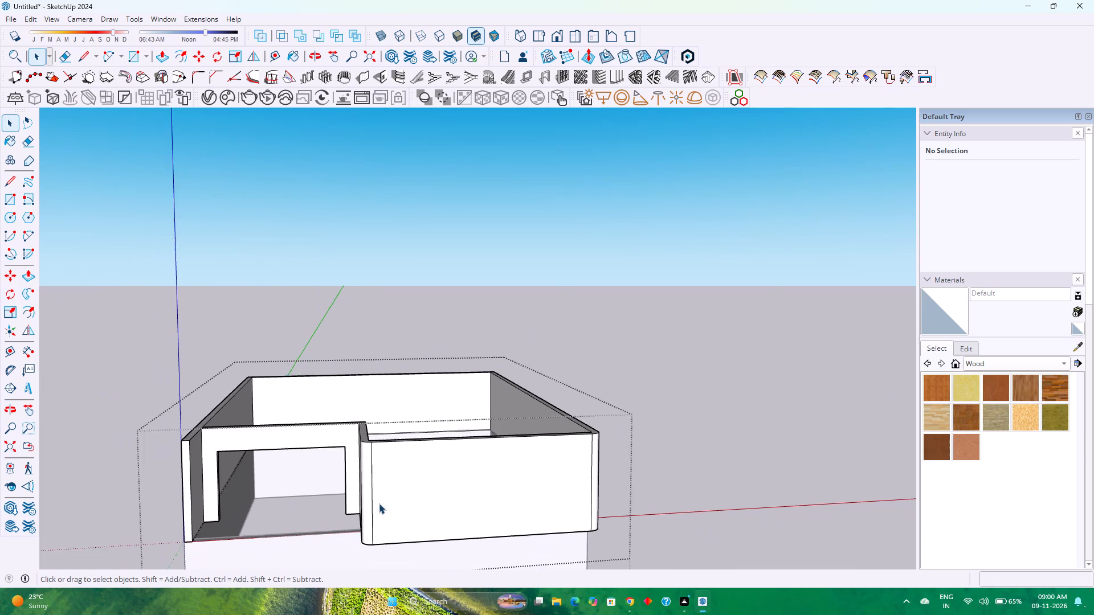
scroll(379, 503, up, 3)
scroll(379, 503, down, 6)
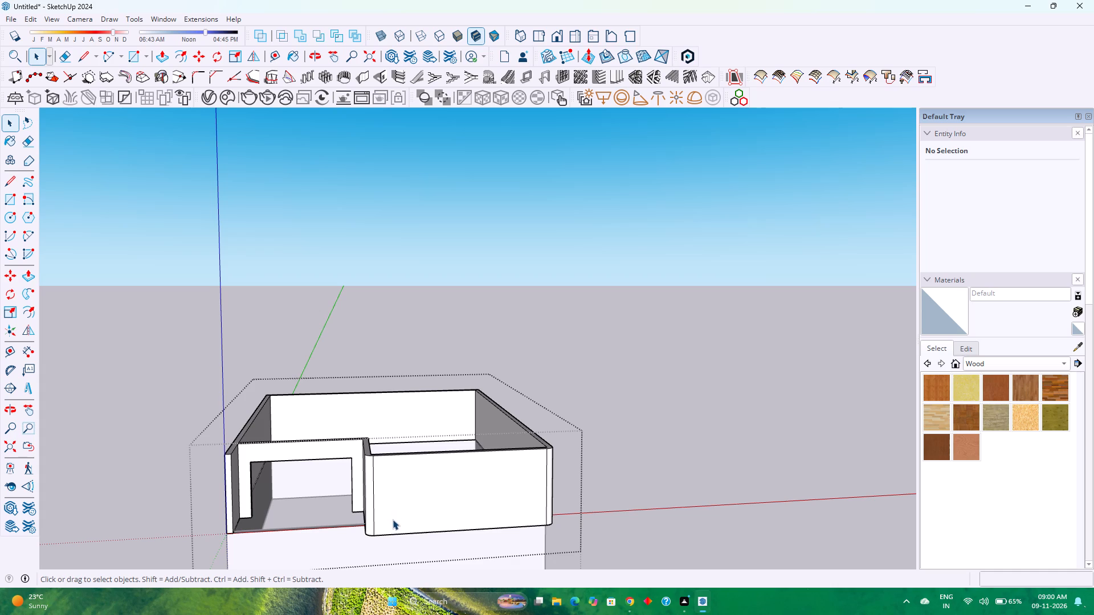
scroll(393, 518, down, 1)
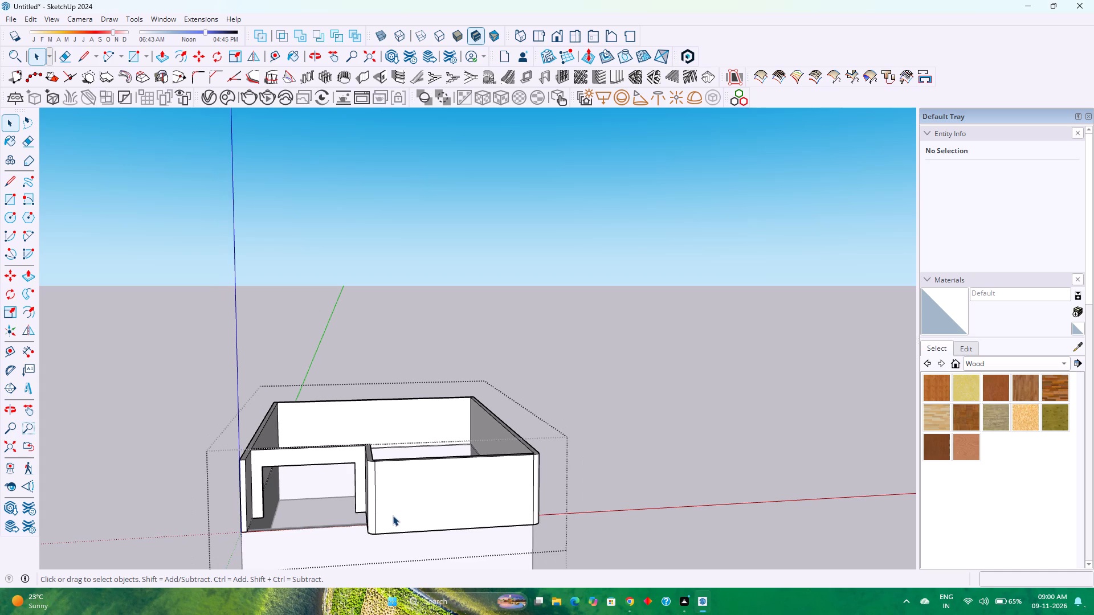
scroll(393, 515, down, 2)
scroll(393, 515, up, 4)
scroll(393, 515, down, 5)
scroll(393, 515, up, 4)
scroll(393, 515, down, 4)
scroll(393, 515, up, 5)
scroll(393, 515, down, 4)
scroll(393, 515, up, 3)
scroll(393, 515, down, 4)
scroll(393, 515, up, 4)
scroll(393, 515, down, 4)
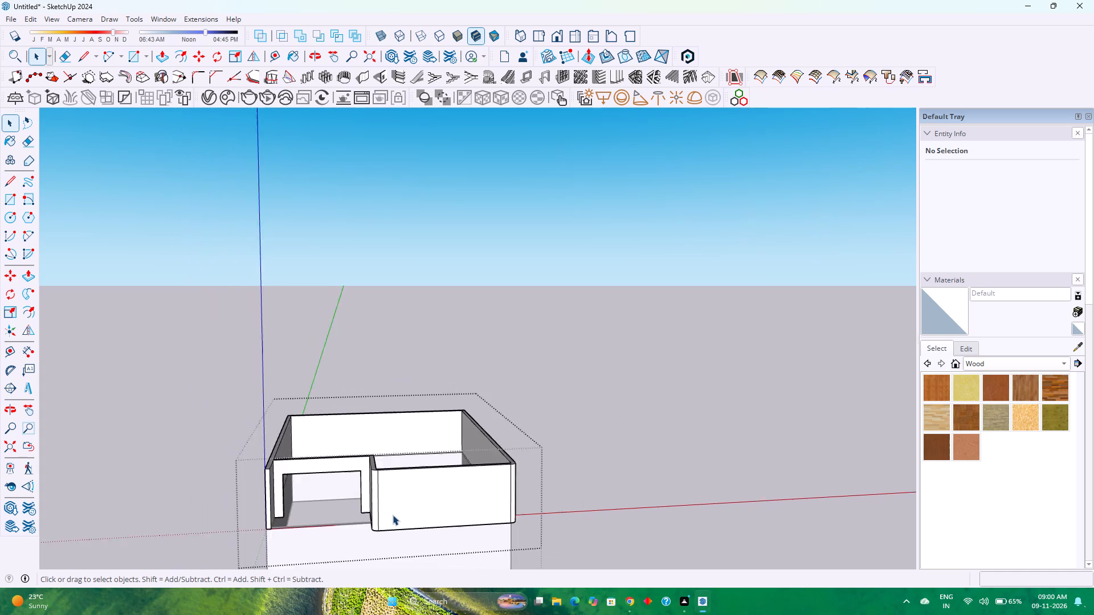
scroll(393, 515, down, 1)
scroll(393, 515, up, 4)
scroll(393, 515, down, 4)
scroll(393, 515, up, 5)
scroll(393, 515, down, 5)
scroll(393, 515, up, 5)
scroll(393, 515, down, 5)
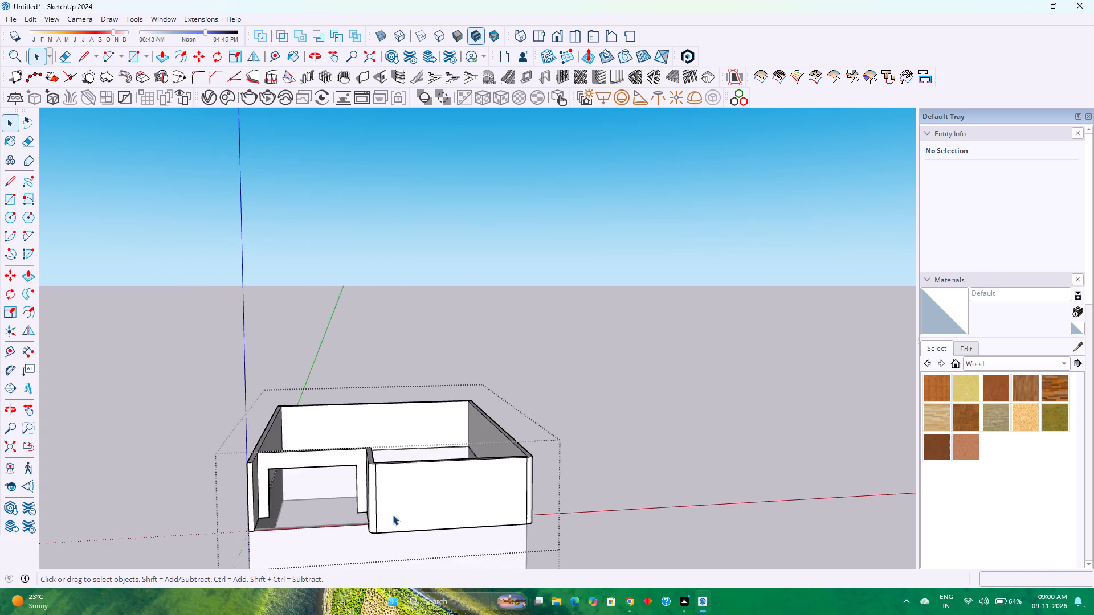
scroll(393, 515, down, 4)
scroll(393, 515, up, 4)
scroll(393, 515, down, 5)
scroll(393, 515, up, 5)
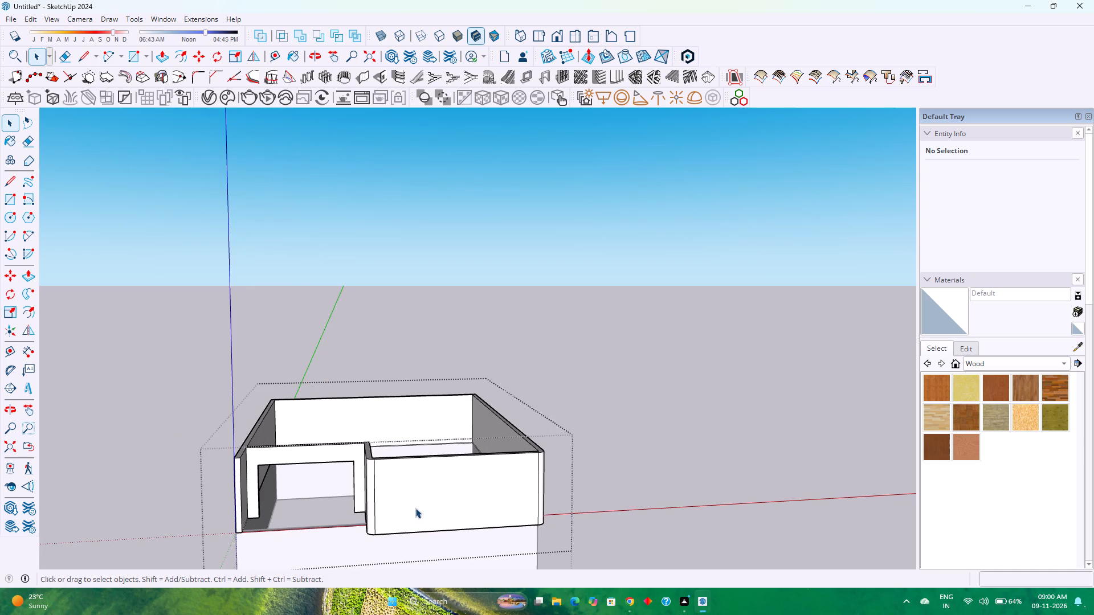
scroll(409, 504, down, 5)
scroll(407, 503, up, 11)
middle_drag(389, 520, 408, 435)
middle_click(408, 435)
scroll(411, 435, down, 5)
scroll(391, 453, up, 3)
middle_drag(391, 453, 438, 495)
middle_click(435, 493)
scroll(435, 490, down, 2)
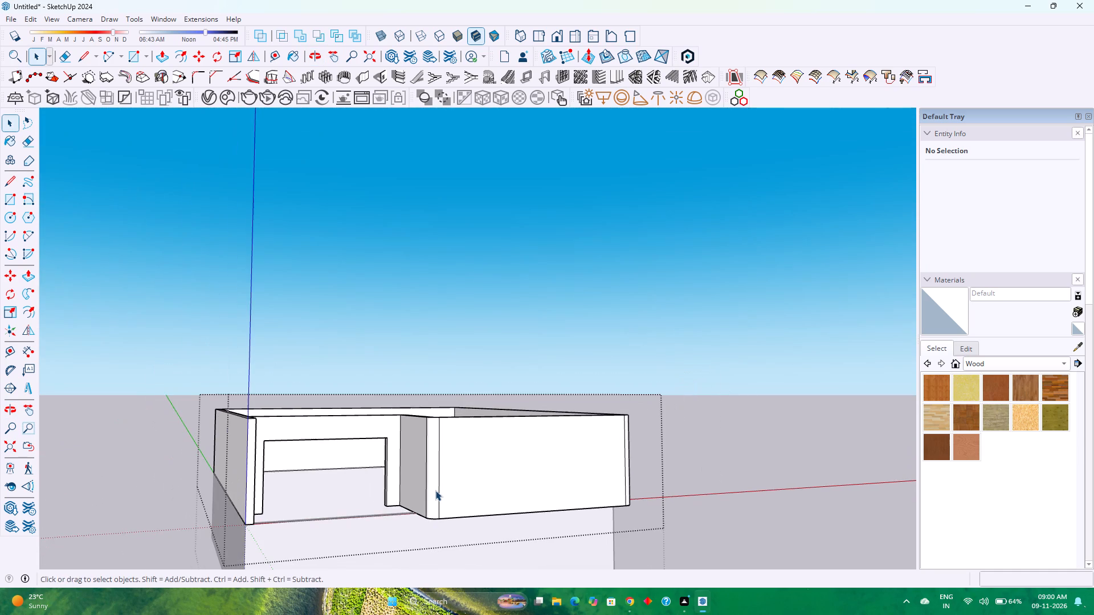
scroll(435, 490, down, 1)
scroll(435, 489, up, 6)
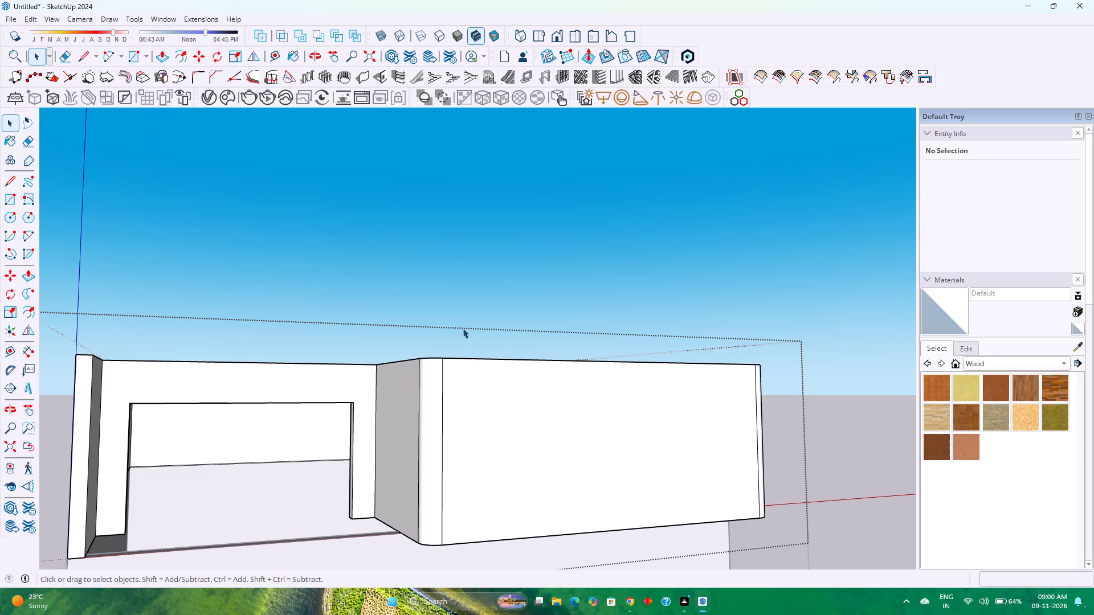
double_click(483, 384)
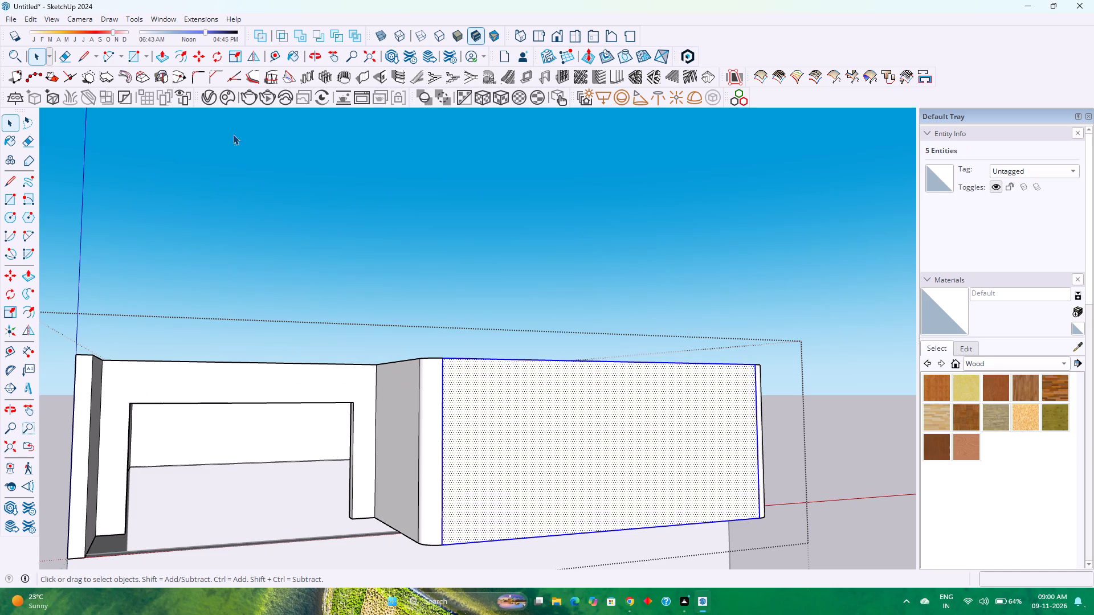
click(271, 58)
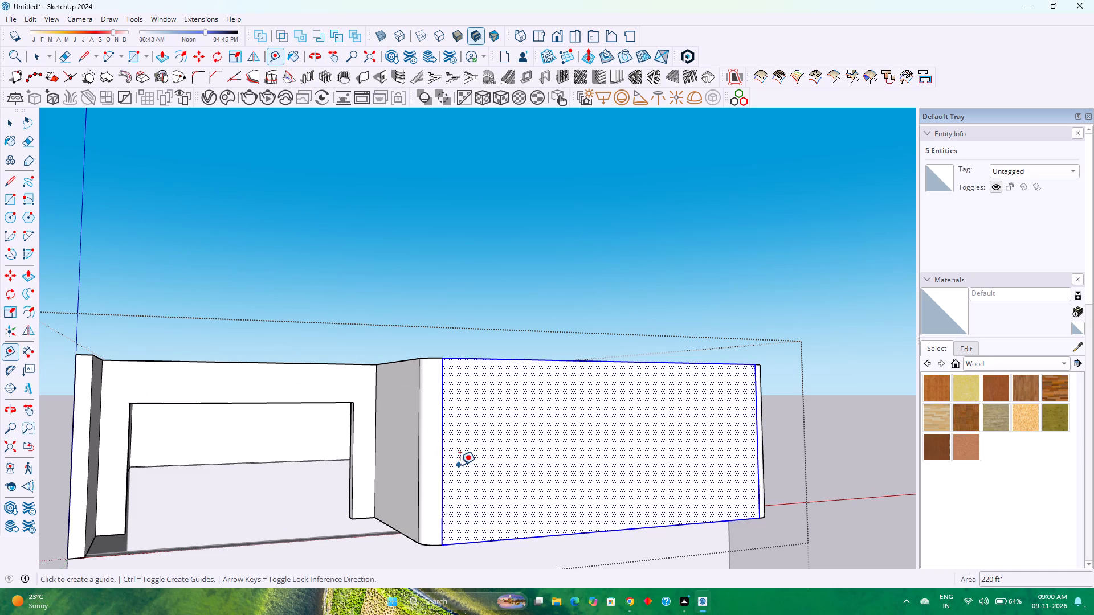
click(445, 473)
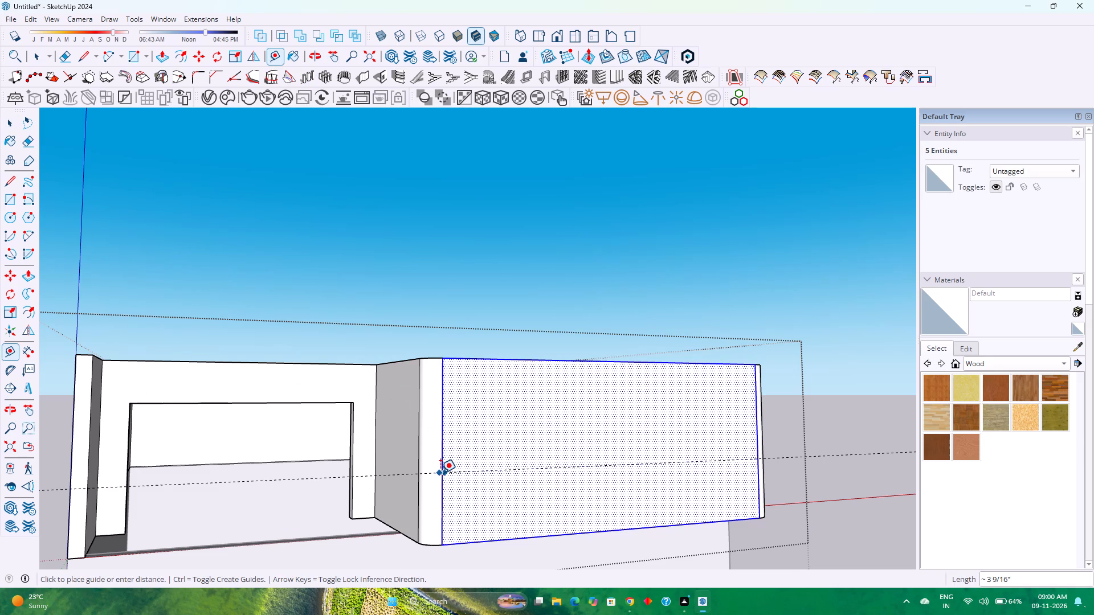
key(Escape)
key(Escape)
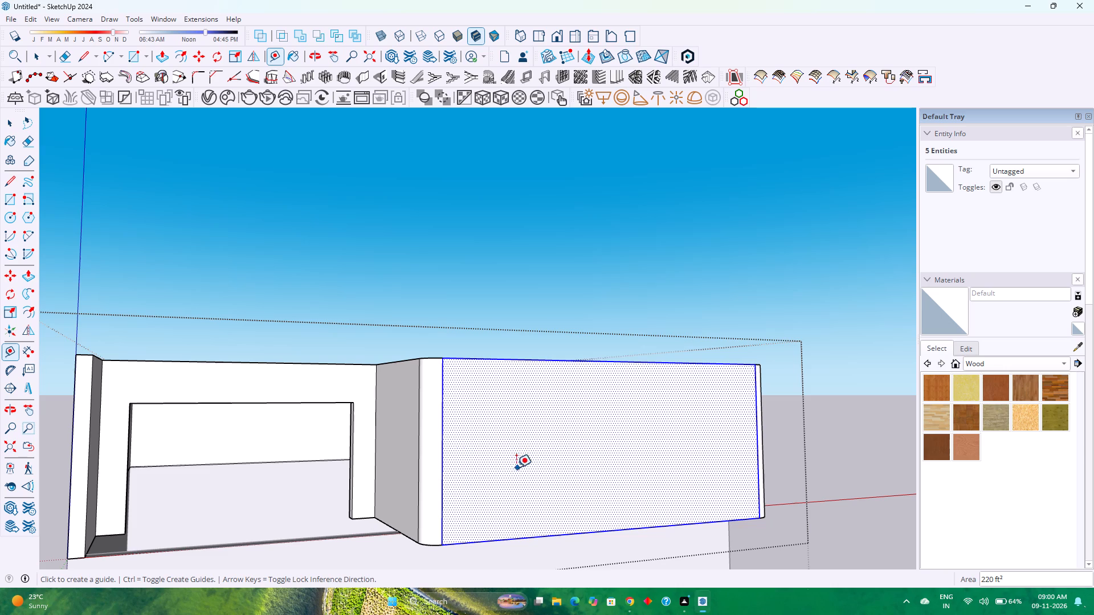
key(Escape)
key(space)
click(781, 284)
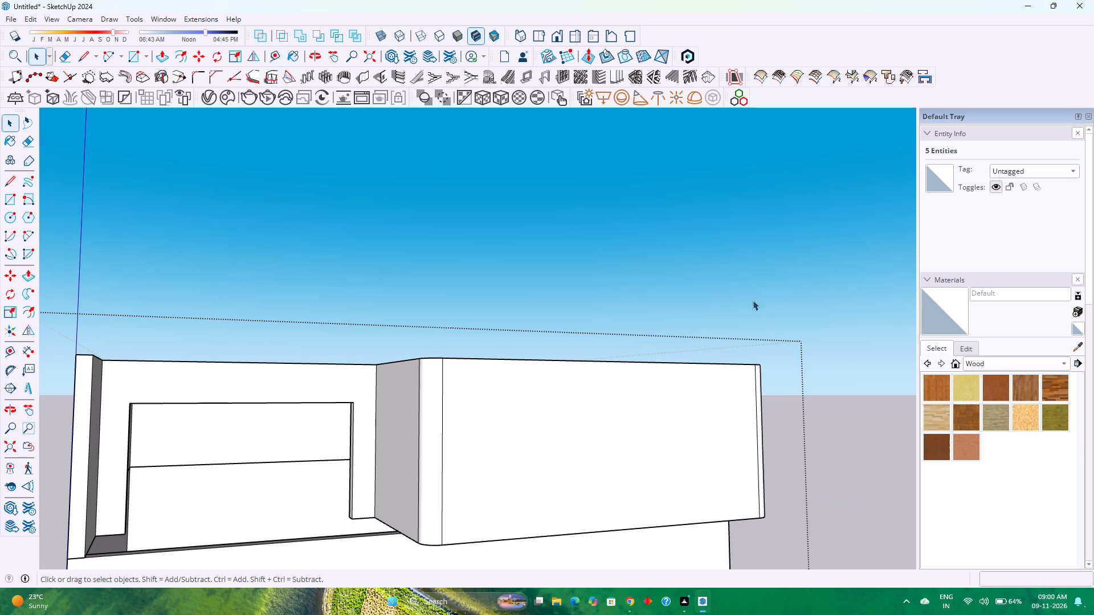
Open the upper-level wall group and place a vertical guide on the projecting section's front face, 3' from the edge of the rounded corner beside the recess.
scroll(536, 416, up, 3)
double_click(524, 419)
scroll(325, 101, down, 1)
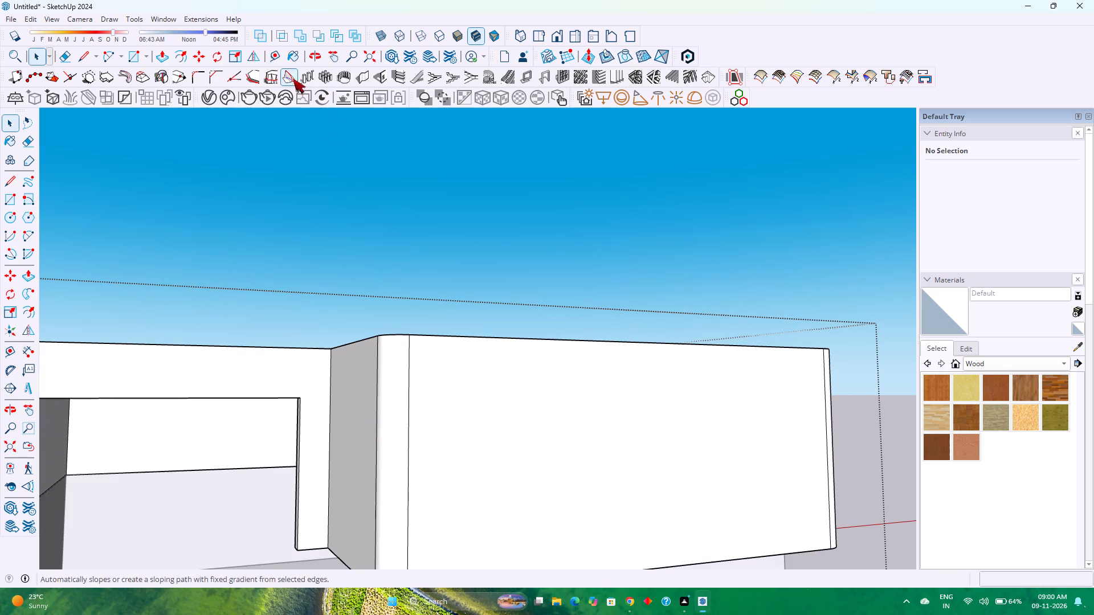
click(276, 63)
scroll(550, 488, down, 4)
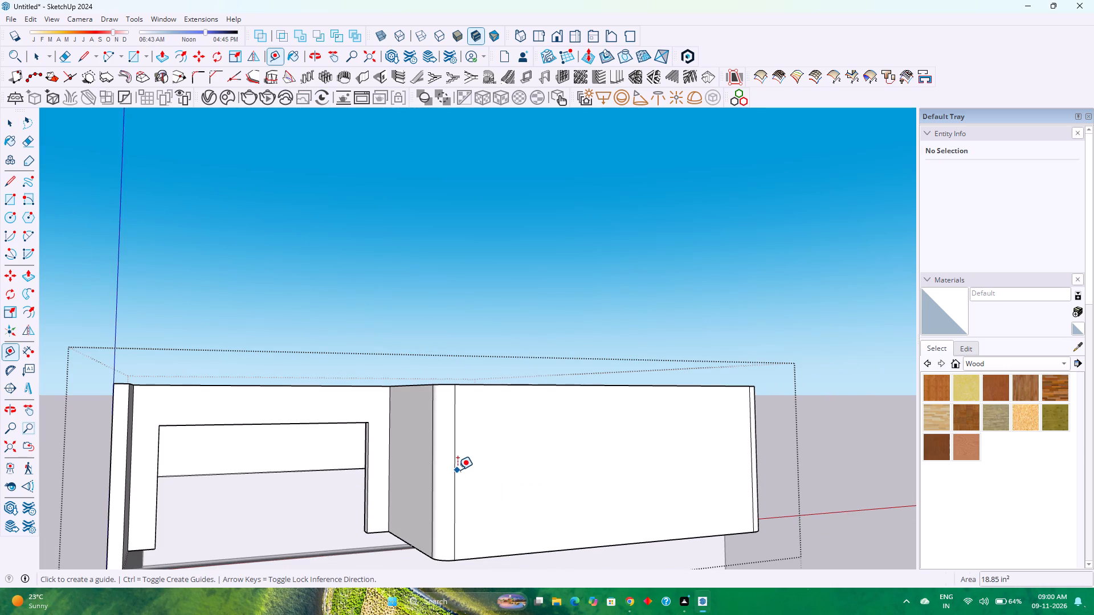
scroll(459, 458, up, 8)
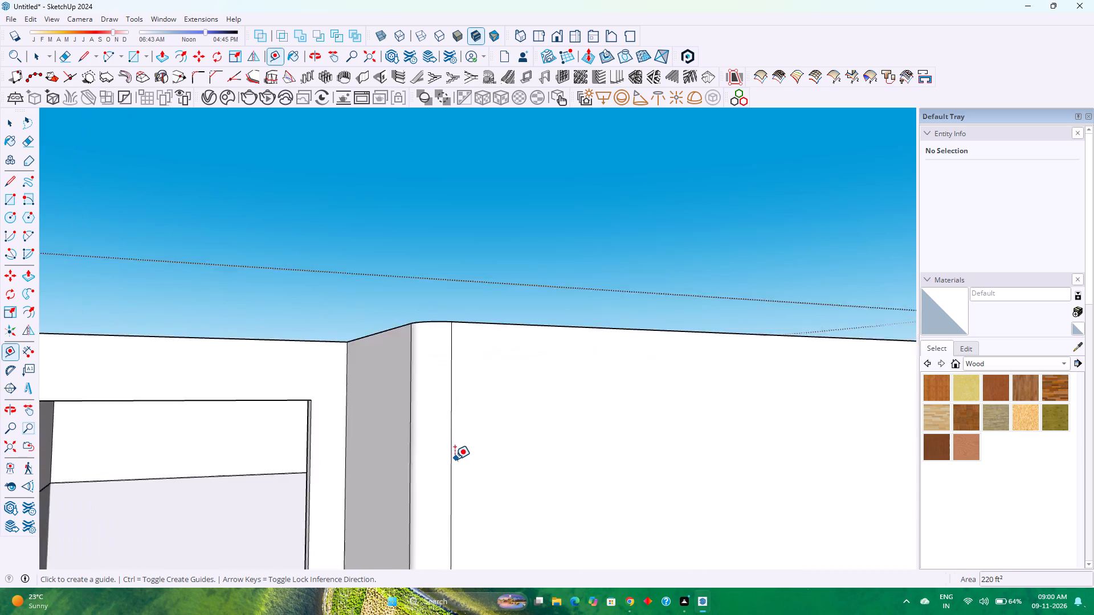
scroll(455, 459, up, 10)
middle_drag(453, 451, 402, 594)
scroll(598, 362, down, 3)
scroll(501, 318, down, 3)
scroll(499, 318, up, 1)
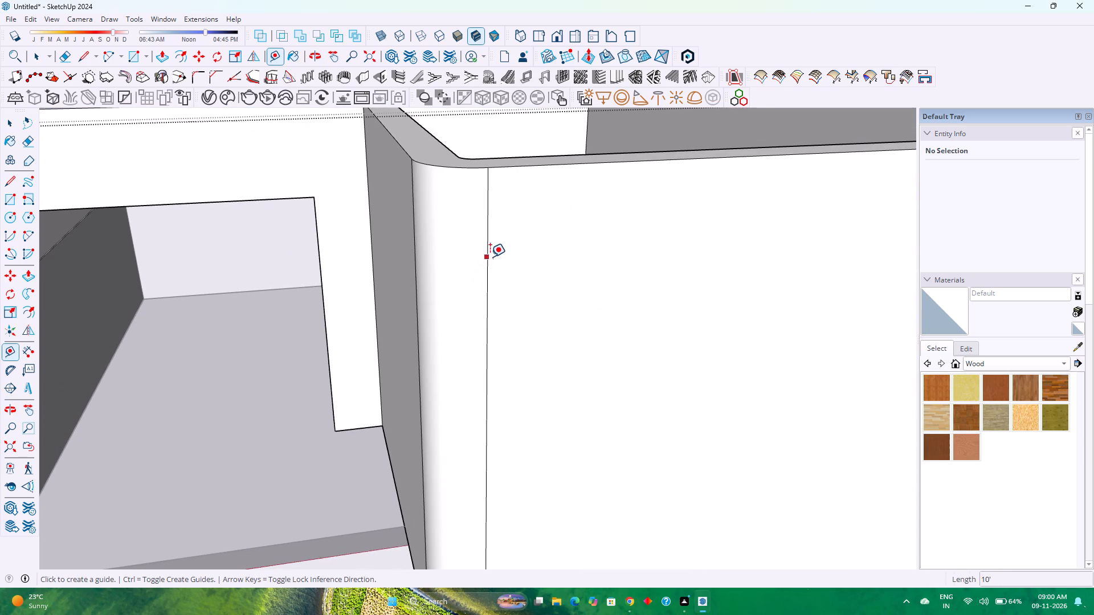
click(490, 255)
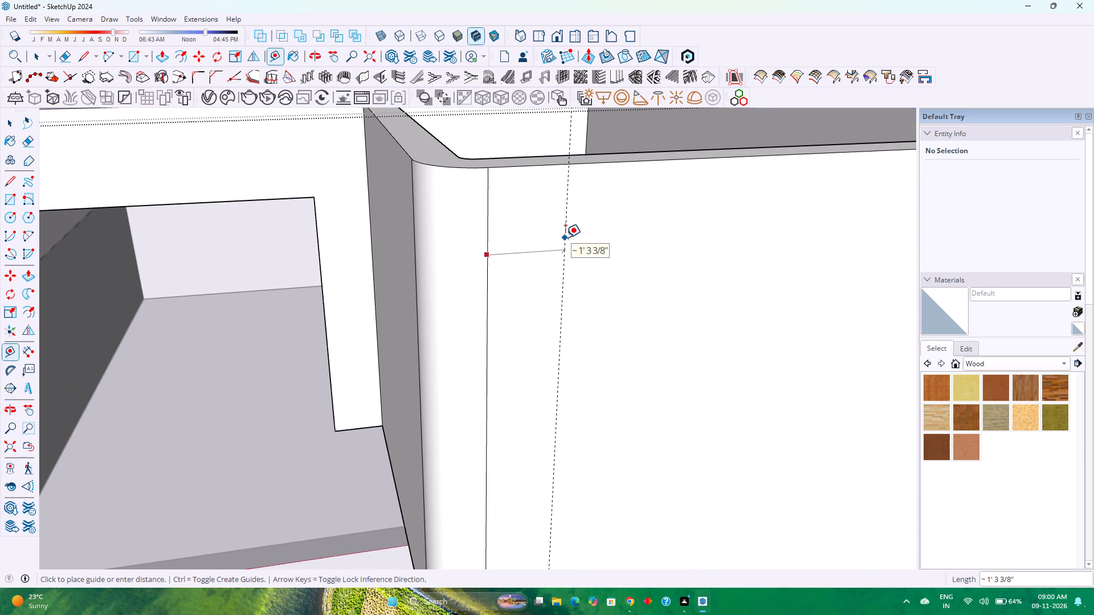
key(Left)
key(Right)
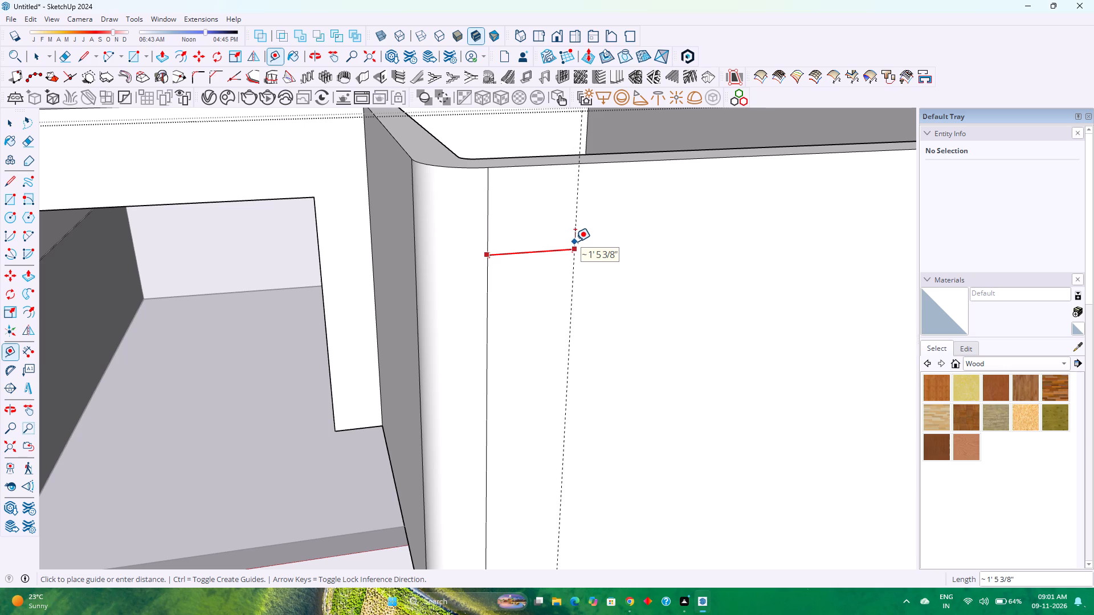
text(3')
key(Return)
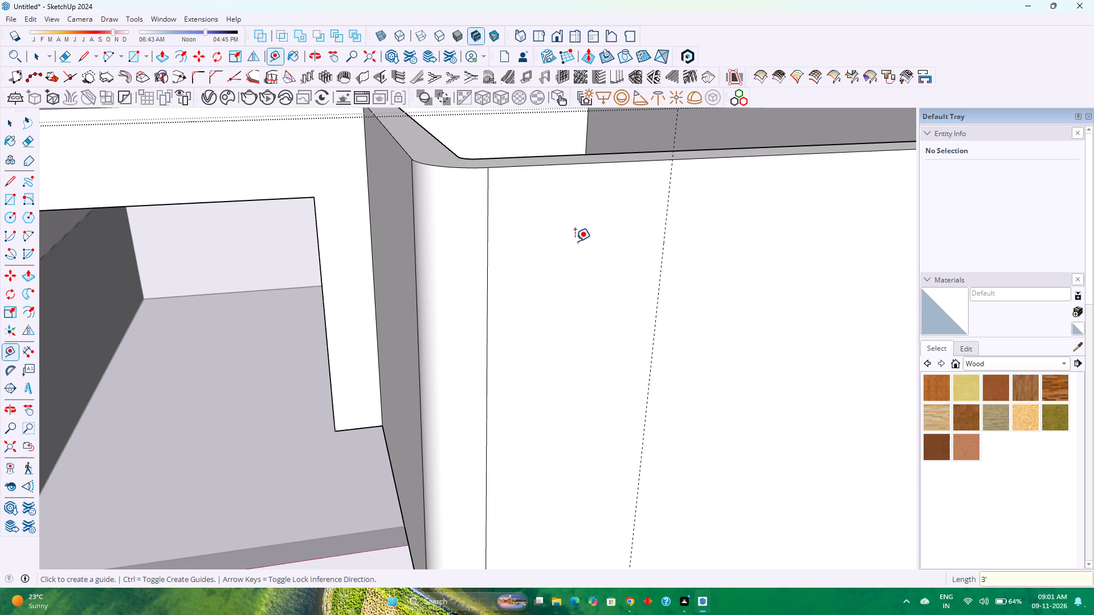
Place a vertical guide on the projecting section's side wall facing the recess, 2' back from the rounded corner's edge.
scroll(547, 201, down, 5)
middle_drag(442, 256, 677, 326)
middle_click(677, 326)
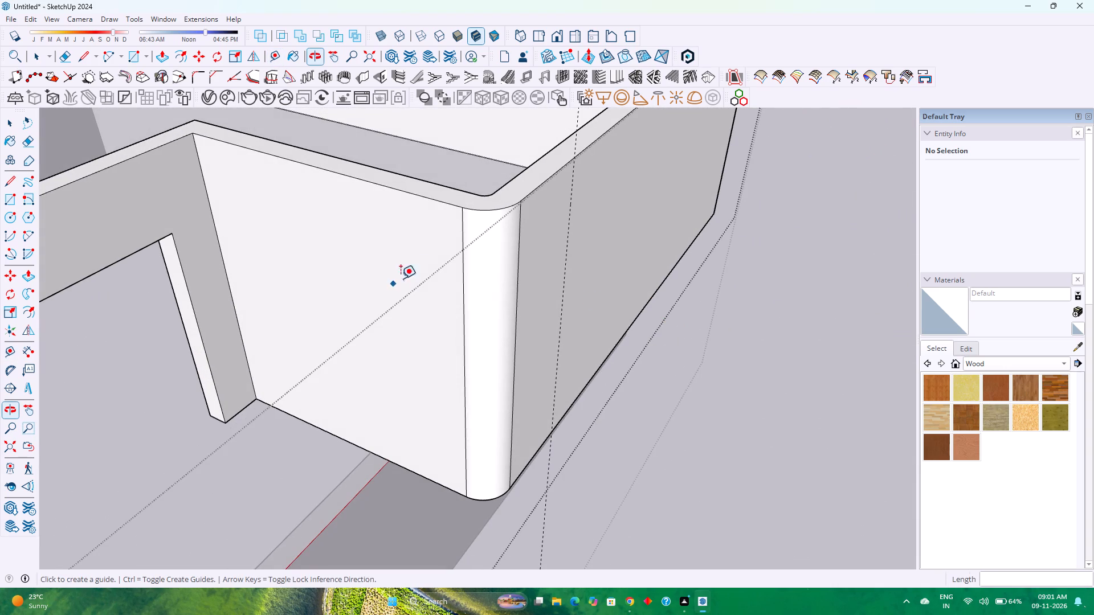
click(462, 280)
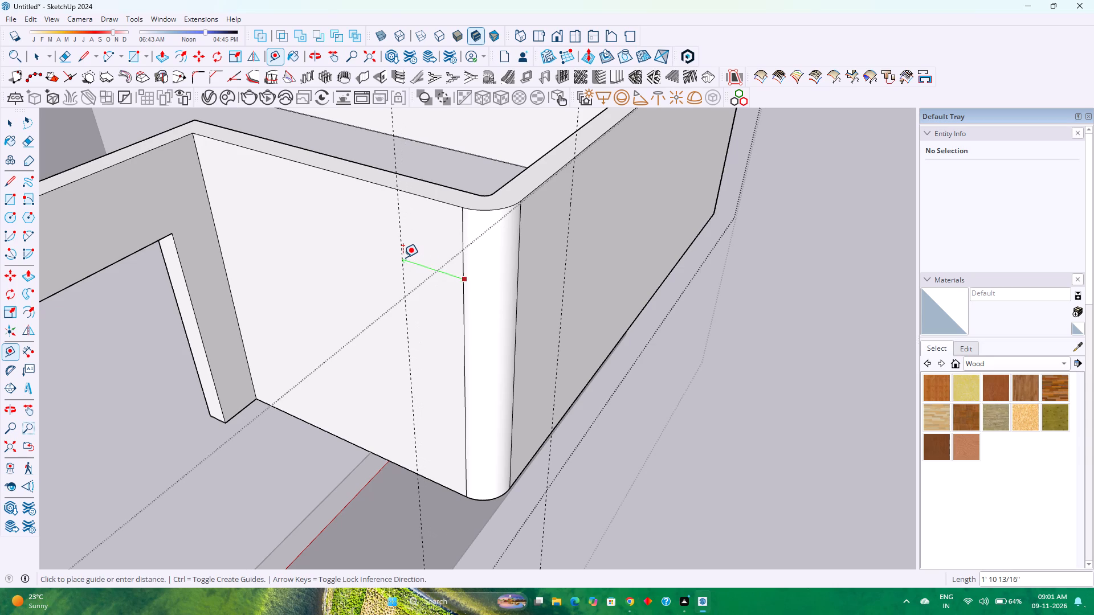
text(2')
key(Return)
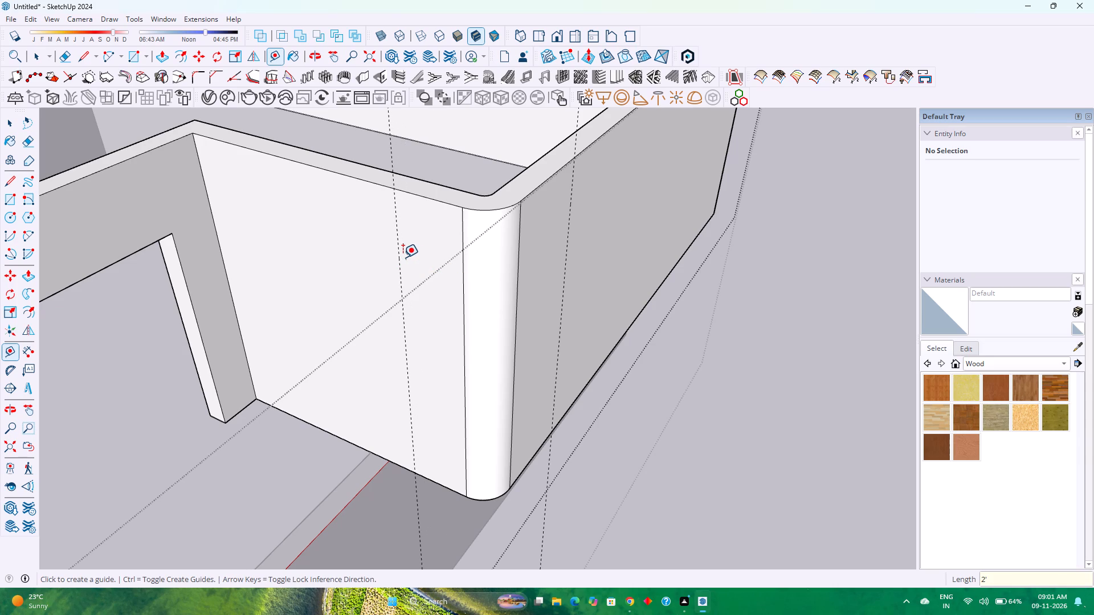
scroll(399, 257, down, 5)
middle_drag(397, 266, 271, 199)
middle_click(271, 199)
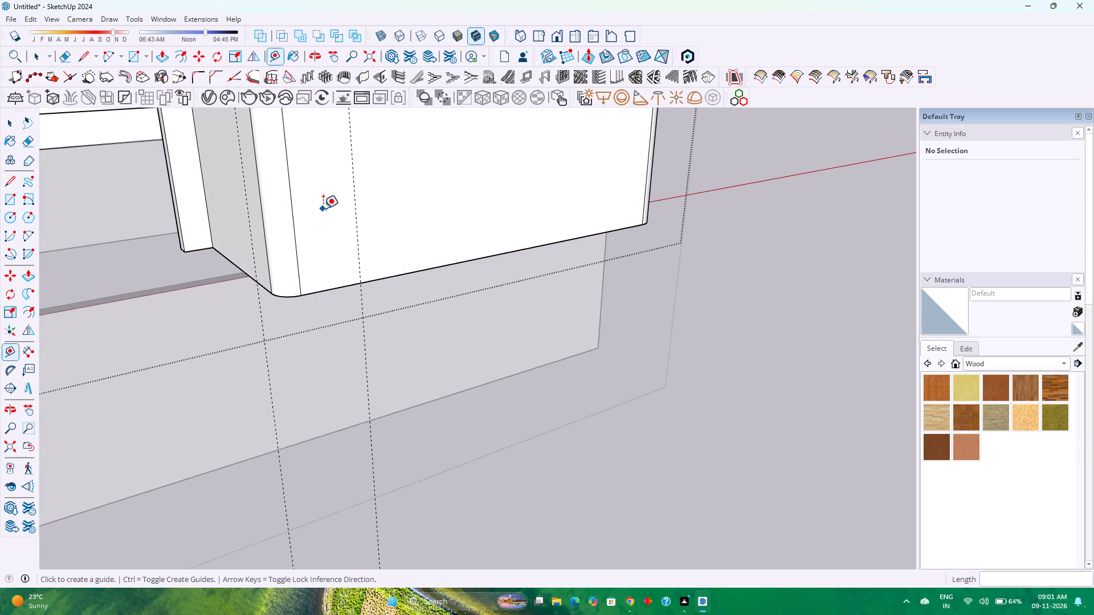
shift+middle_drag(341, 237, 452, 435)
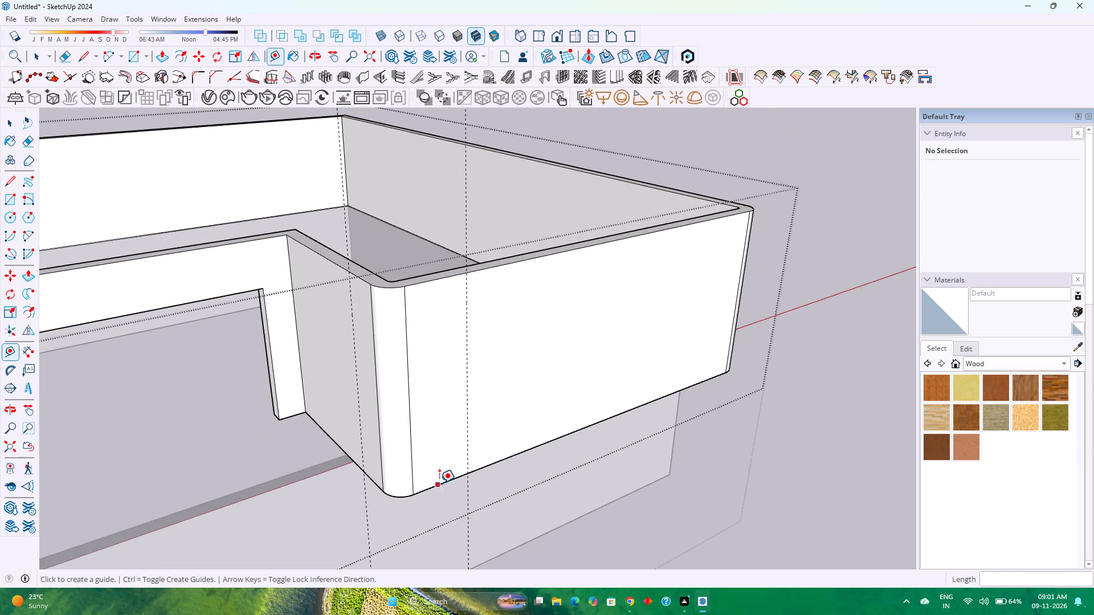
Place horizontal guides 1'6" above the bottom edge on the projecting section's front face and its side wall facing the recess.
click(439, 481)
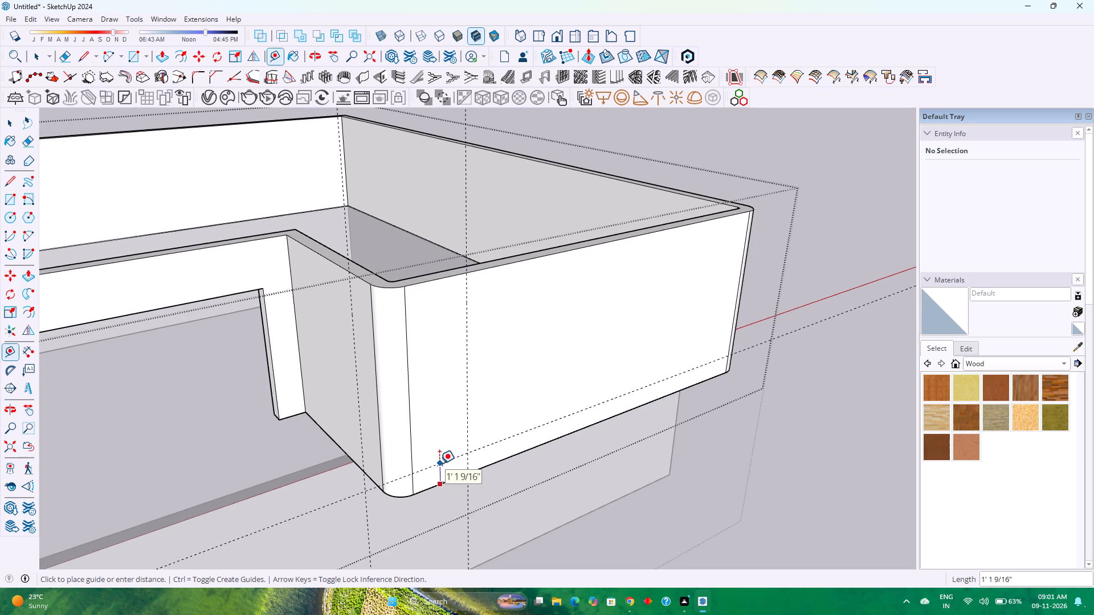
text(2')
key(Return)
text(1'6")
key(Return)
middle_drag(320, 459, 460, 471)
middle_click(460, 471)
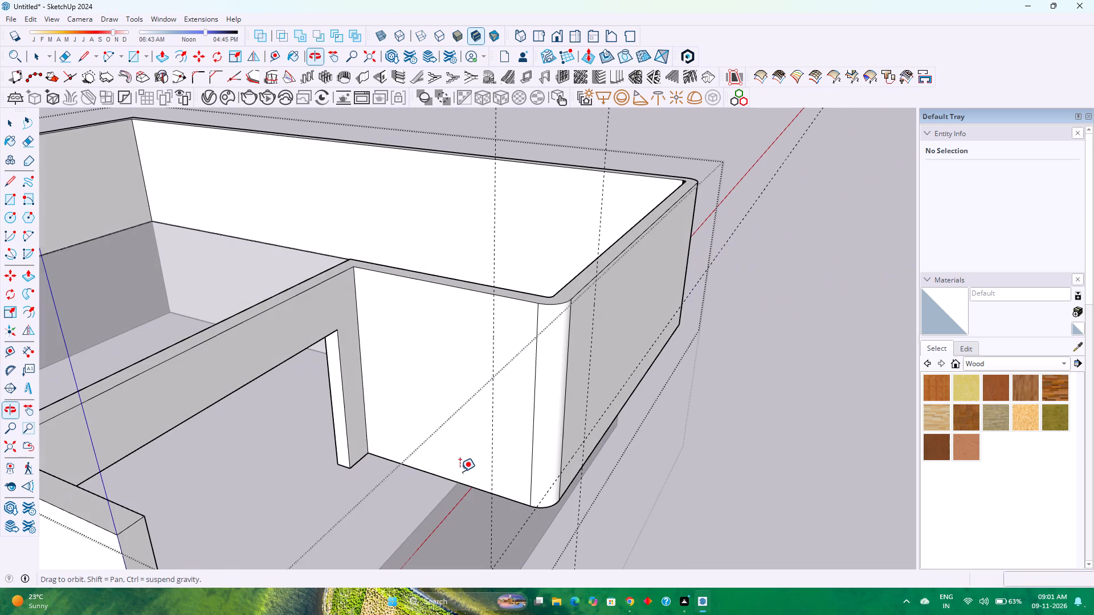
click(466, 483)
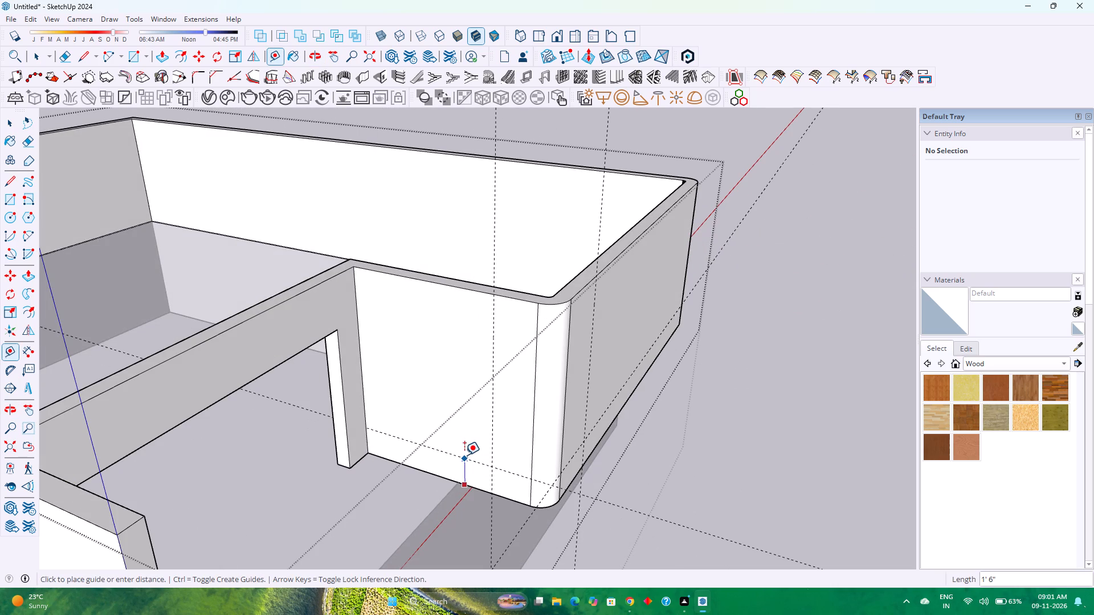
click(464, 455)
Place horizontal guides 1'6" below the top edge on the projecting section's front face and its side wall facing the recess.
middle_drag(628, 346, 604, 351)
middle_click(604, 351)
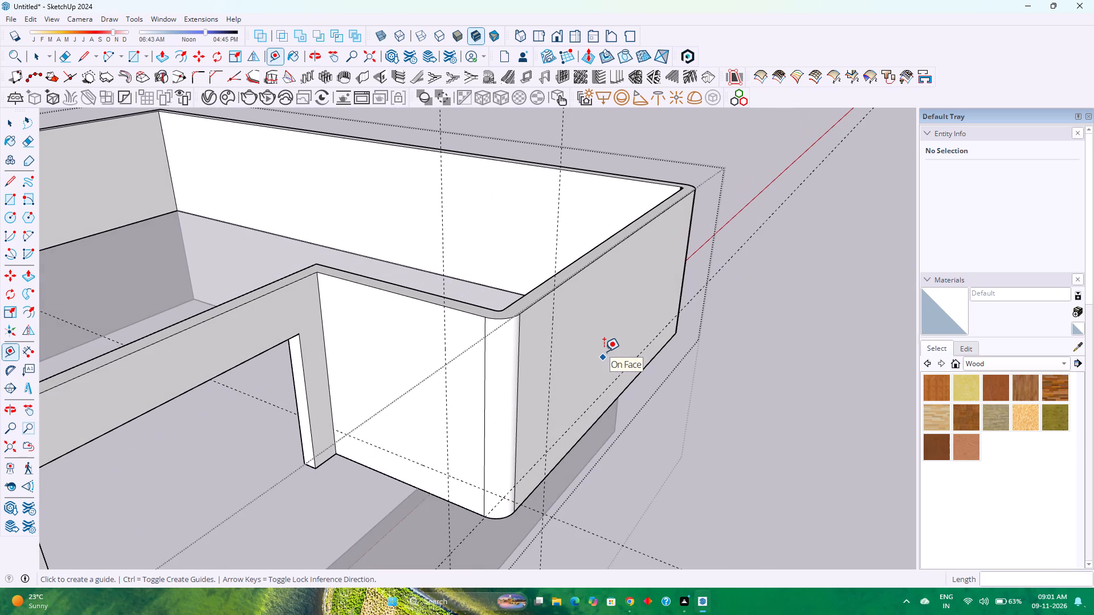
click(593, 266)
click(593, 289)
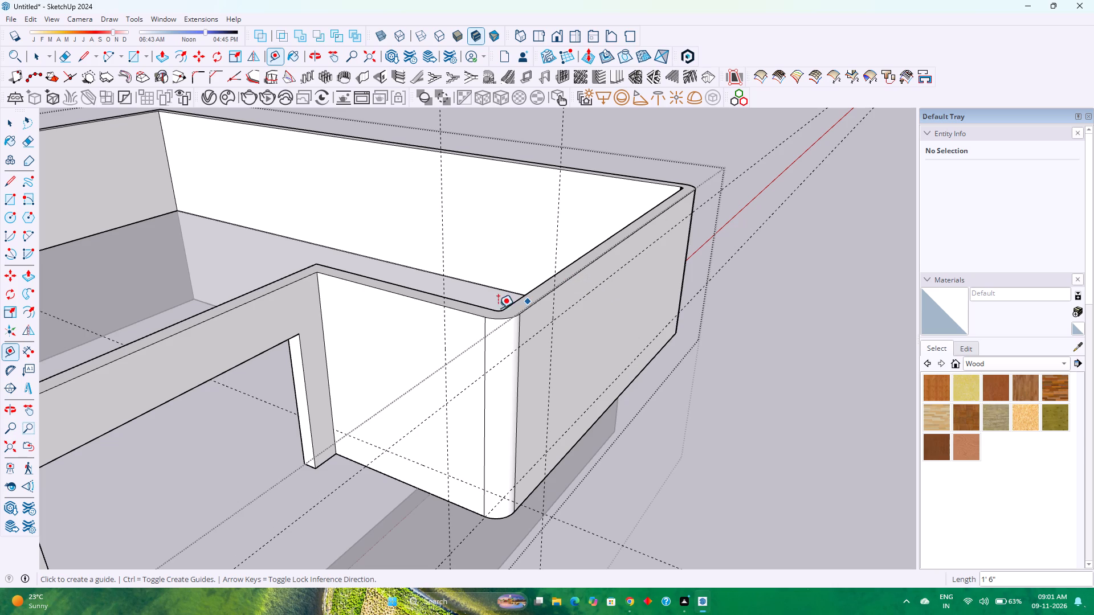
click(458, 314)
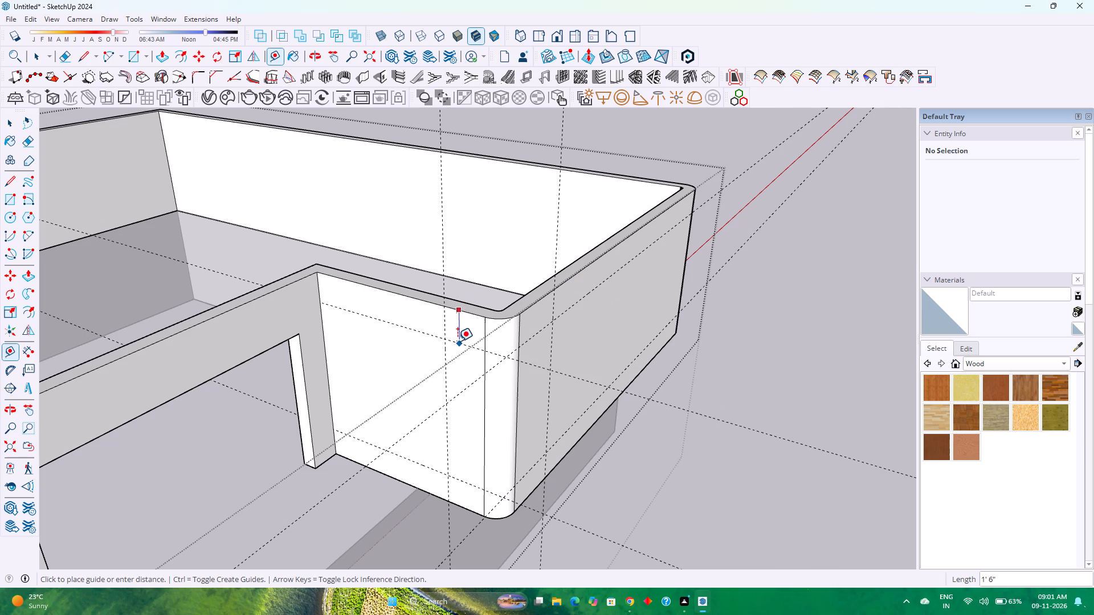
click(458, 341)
Examine the guide intersections on both faces around the rounded corner as possible starting points for the Line tool.
middle_drag(475, 389, 391, 306)
middle_click(391, 306)
scroll(391, 306, down, 1)
shift+middle_drag(399, 307, 464, 404)
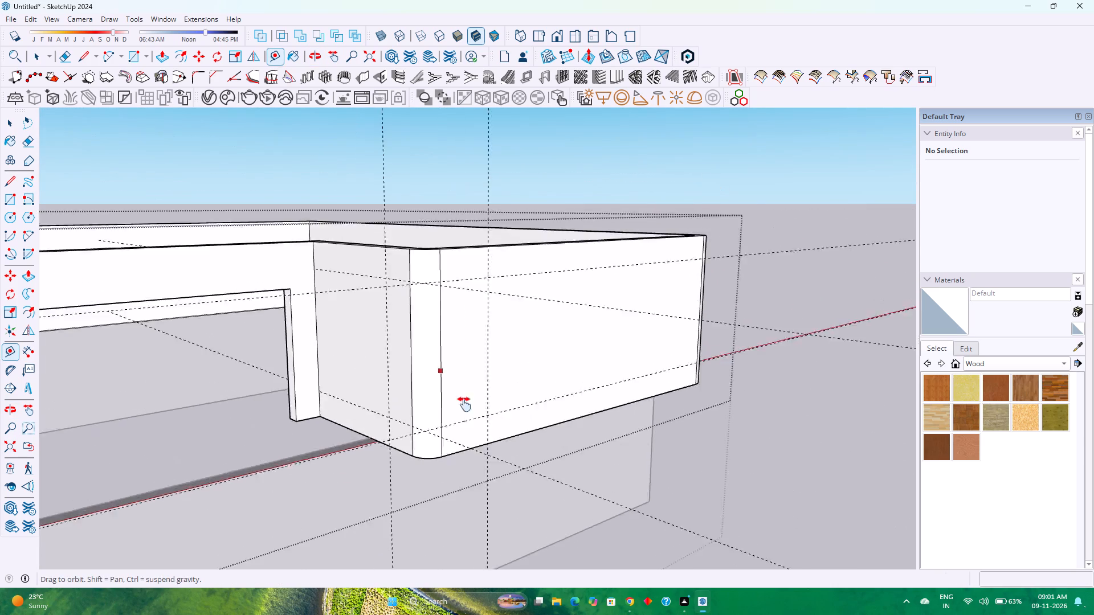
shift+middle_drag(464, 404, 472, 431)
scroll(423, 422, up, 3)
middle_drag(416, 413, 401, 387)
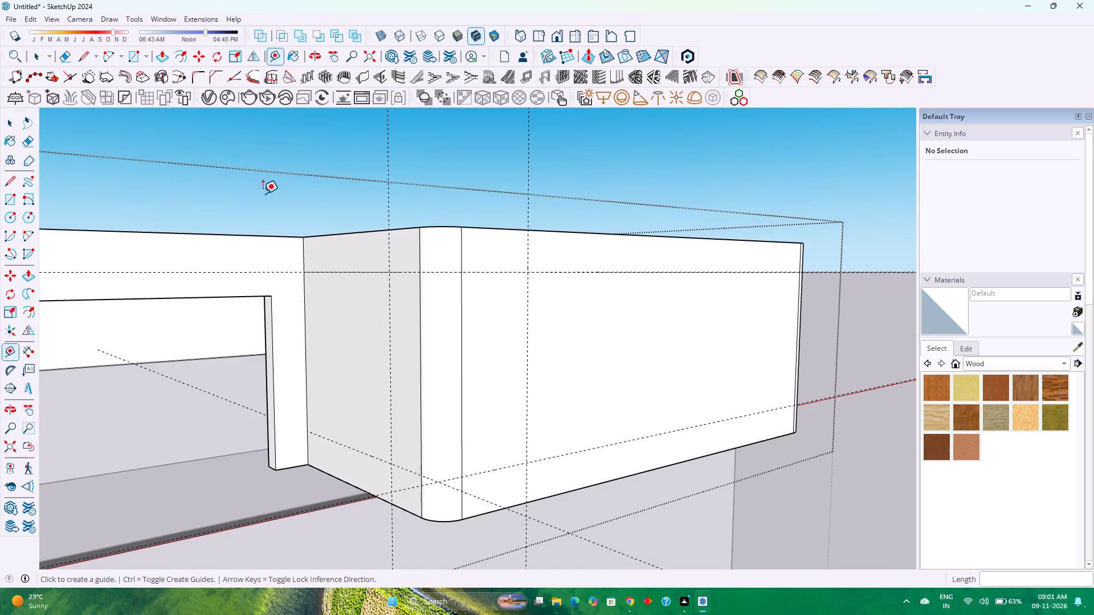
click(76, 54)
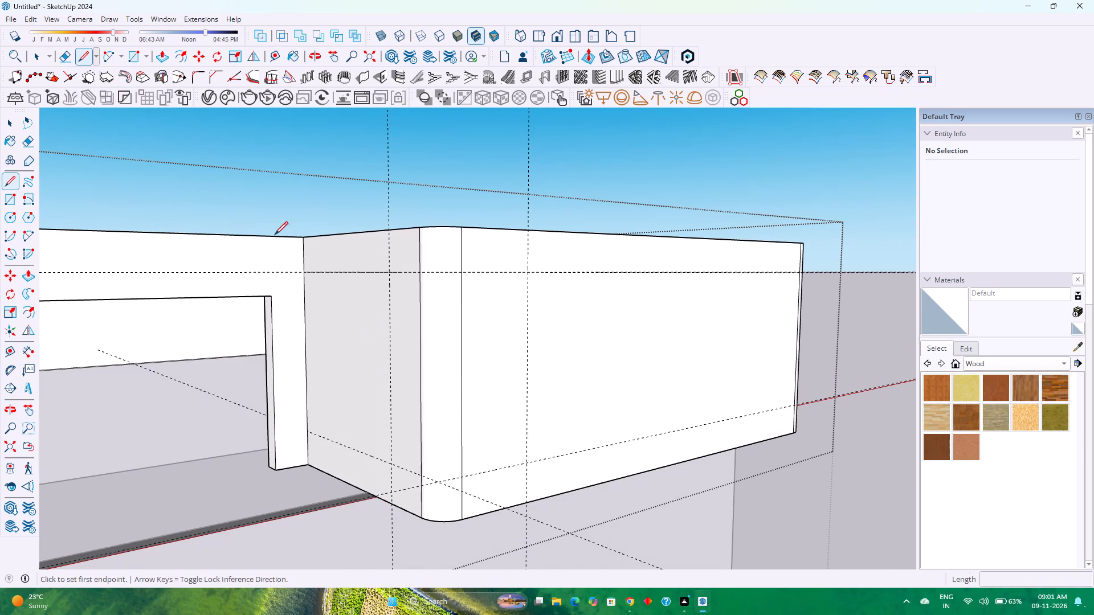
middle_drag(402, 295, 488, 341)
middle_click(488, 341)
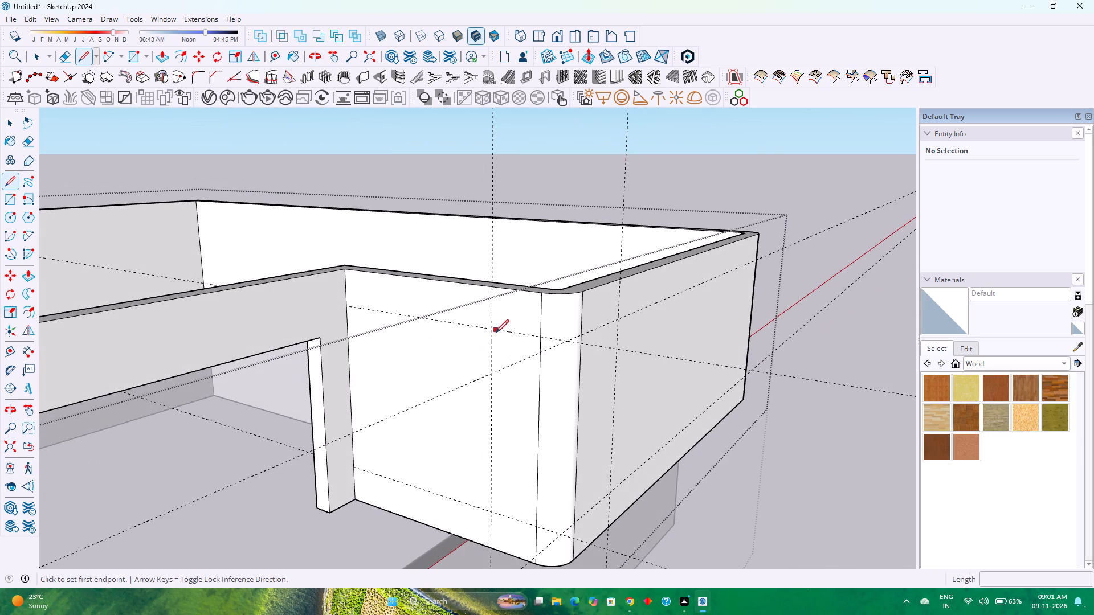
scroll(496, 334, up, 12)
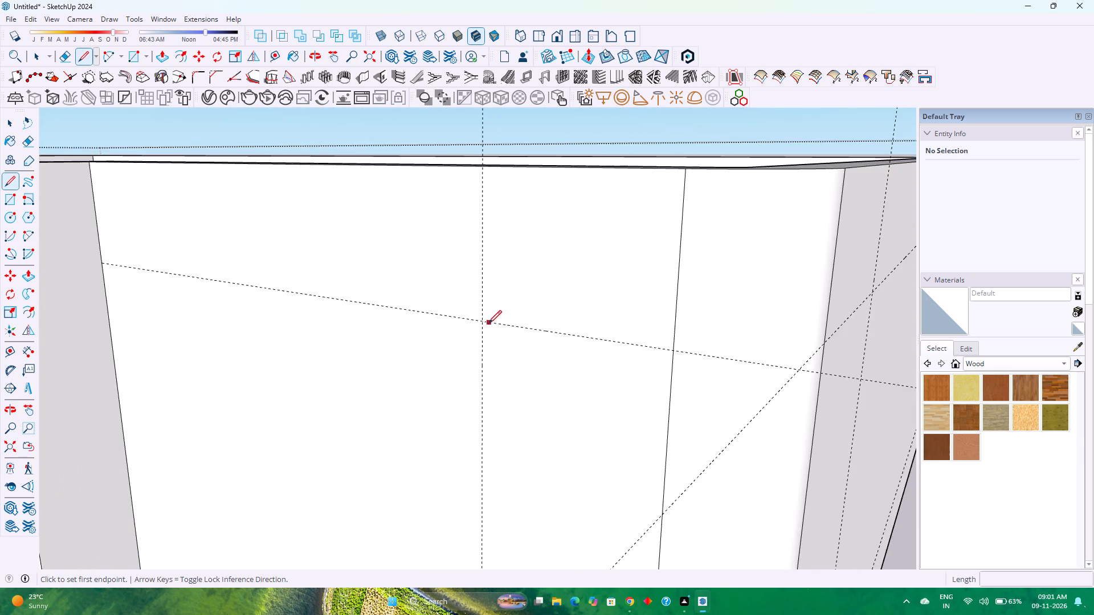
scroll(488, 323, up, 5)
middle_drag(481, 322, 223, 506)
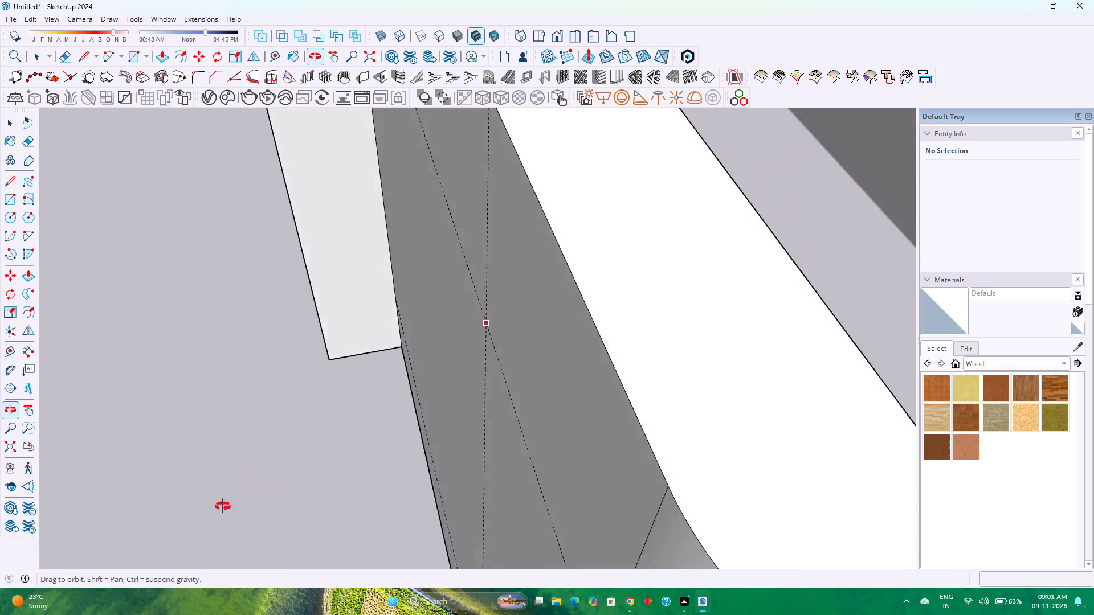
middle_drag(223, 506, 462, 421)
middle_click(462, 421)
middle_click(462, 421)
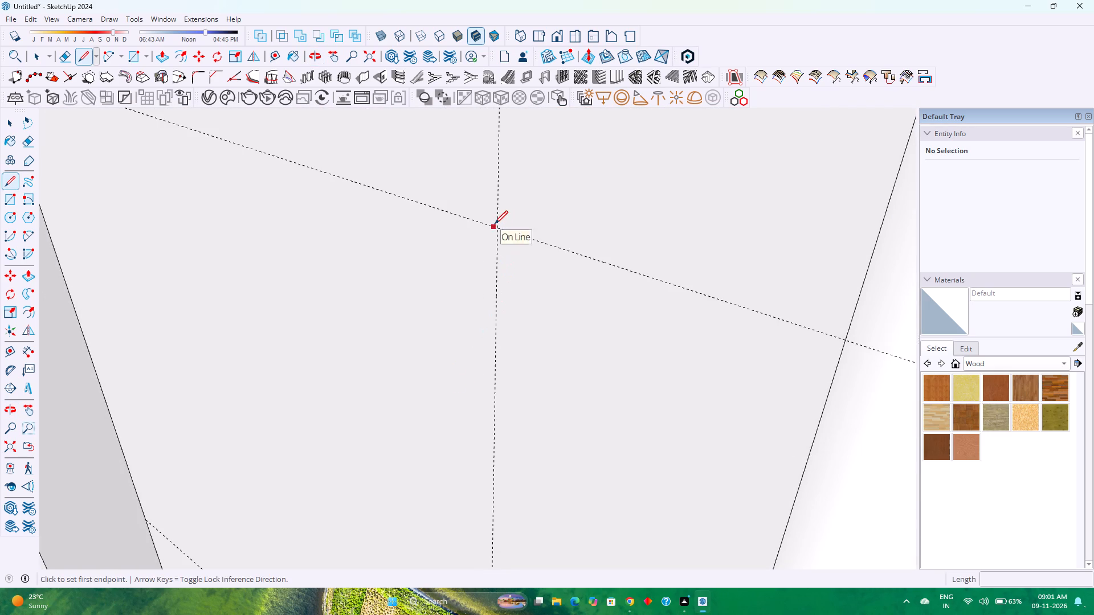
scroll(498, 226, down, 9)
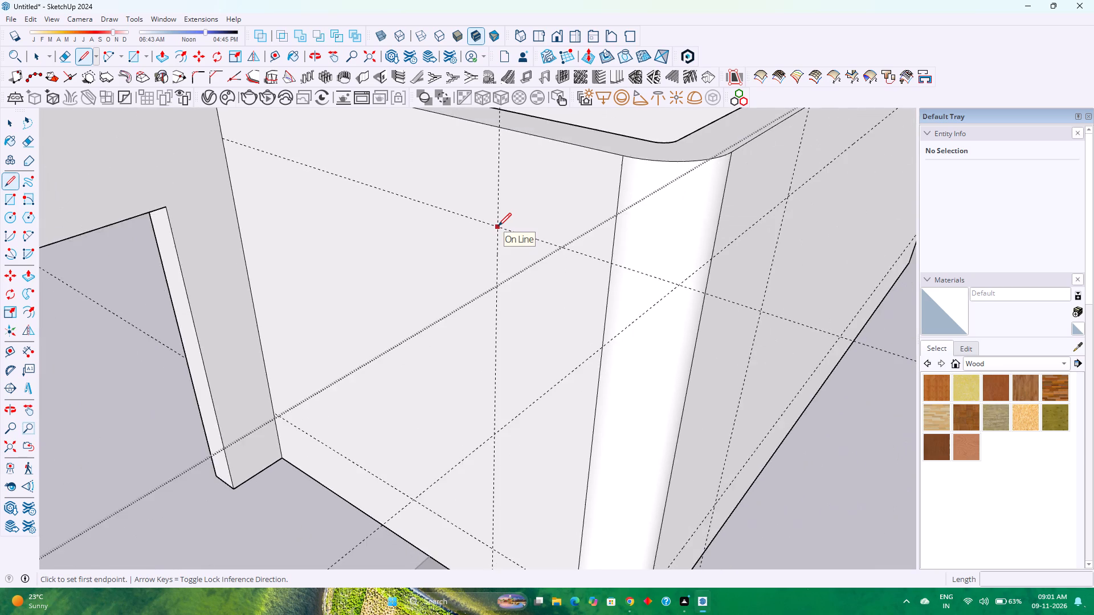
scroll(498, 226, down, 4)
middle_drag(583, 284, 452, 265)
scroll(454, 265, down, 4)
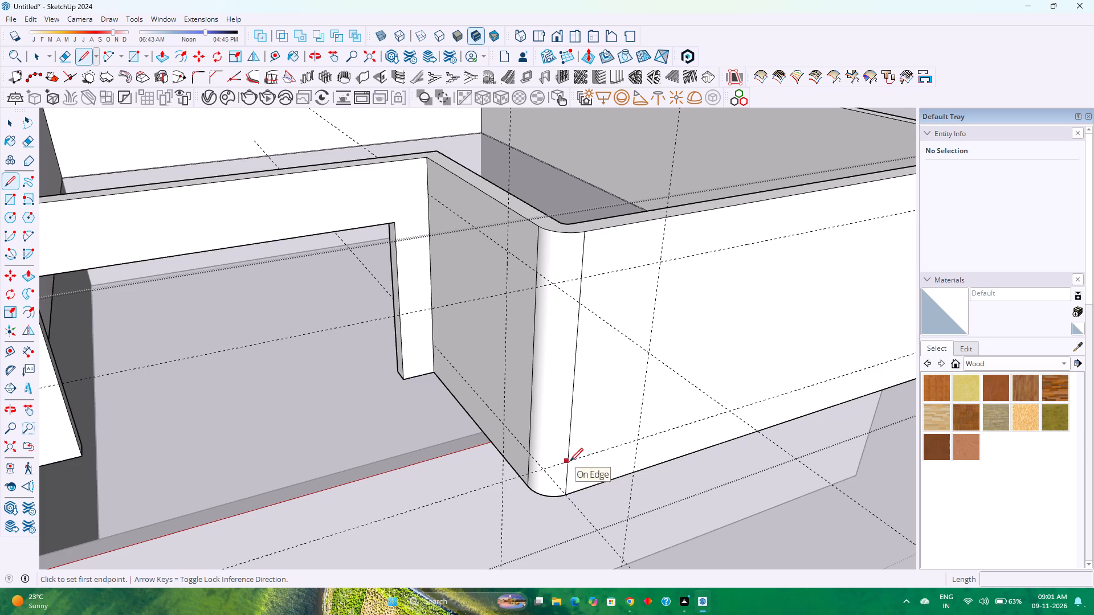
scroll(574, 460, up, 5)
scroll(574, 462, down, 1)
scroll(574, 462, up, 16)
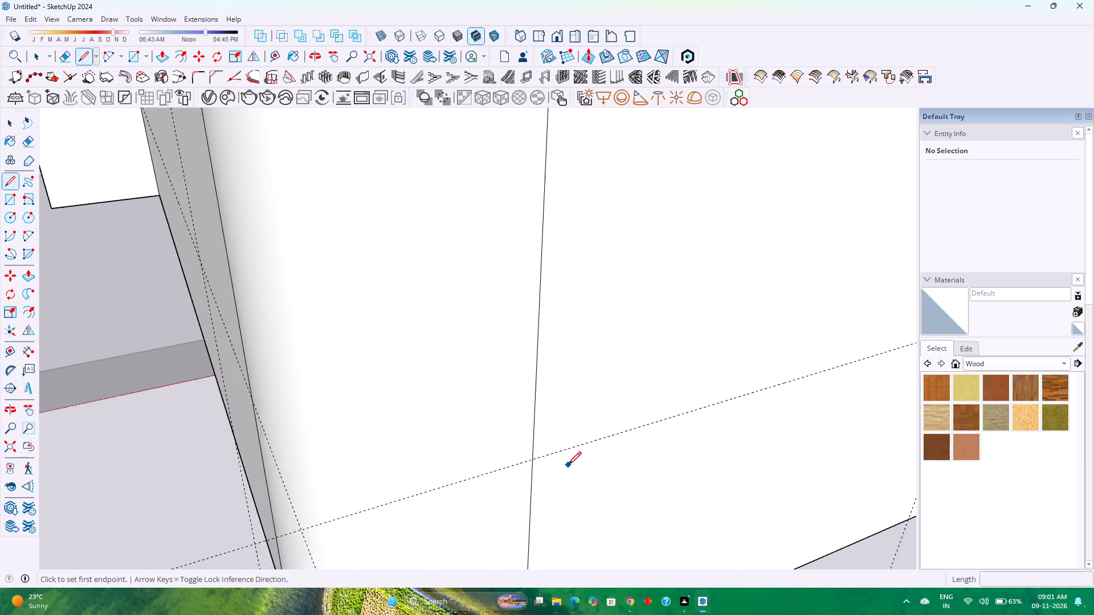
scroll(568, 465, up, 1)
scroll(568, 465, down, 14)
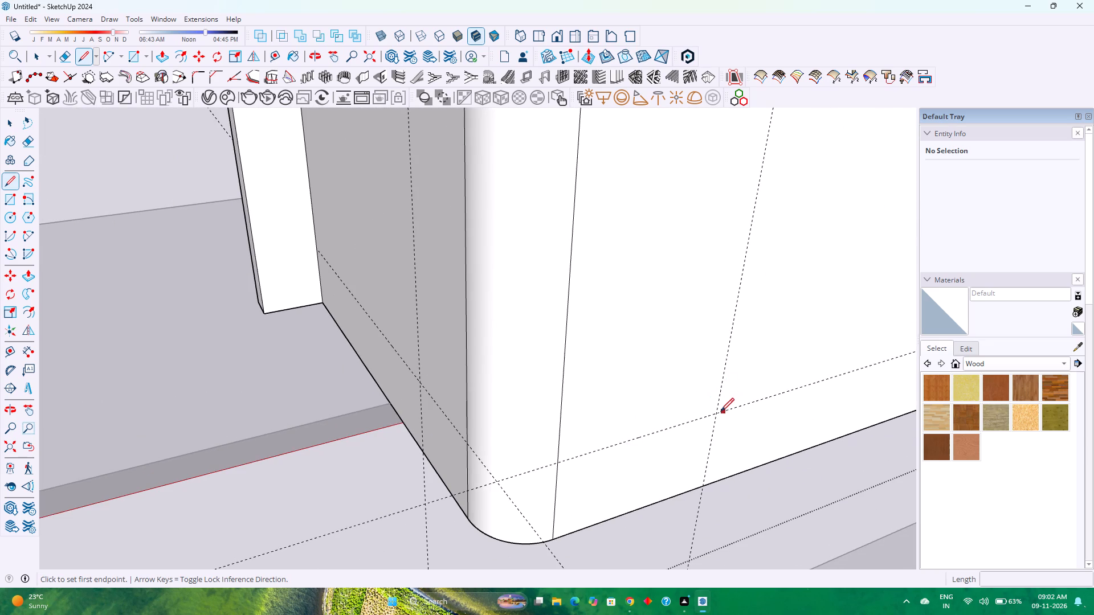
scroll(586, 436, down, 6)
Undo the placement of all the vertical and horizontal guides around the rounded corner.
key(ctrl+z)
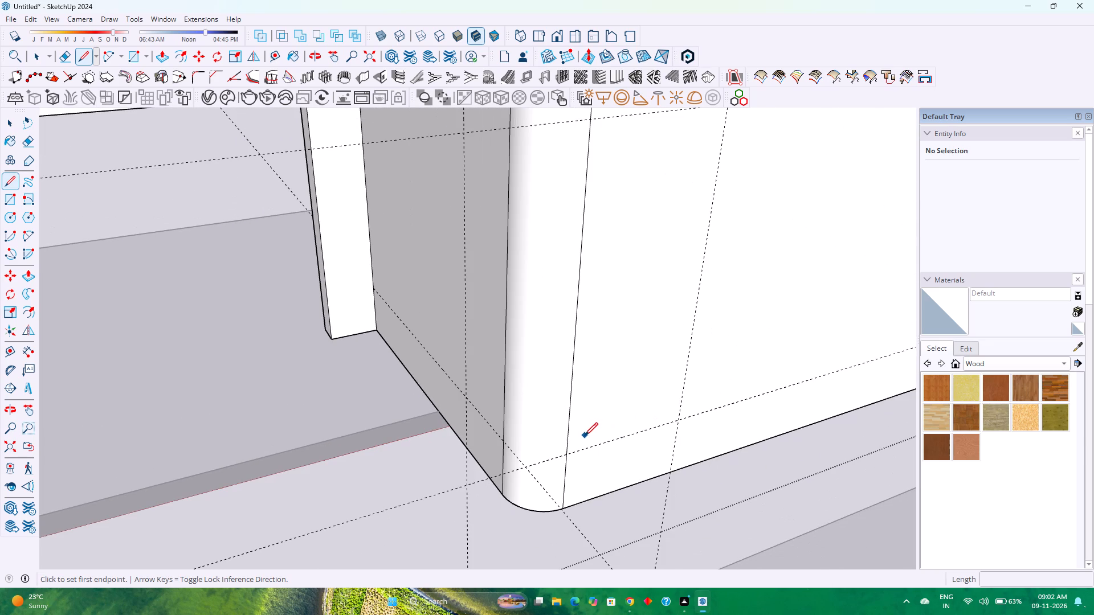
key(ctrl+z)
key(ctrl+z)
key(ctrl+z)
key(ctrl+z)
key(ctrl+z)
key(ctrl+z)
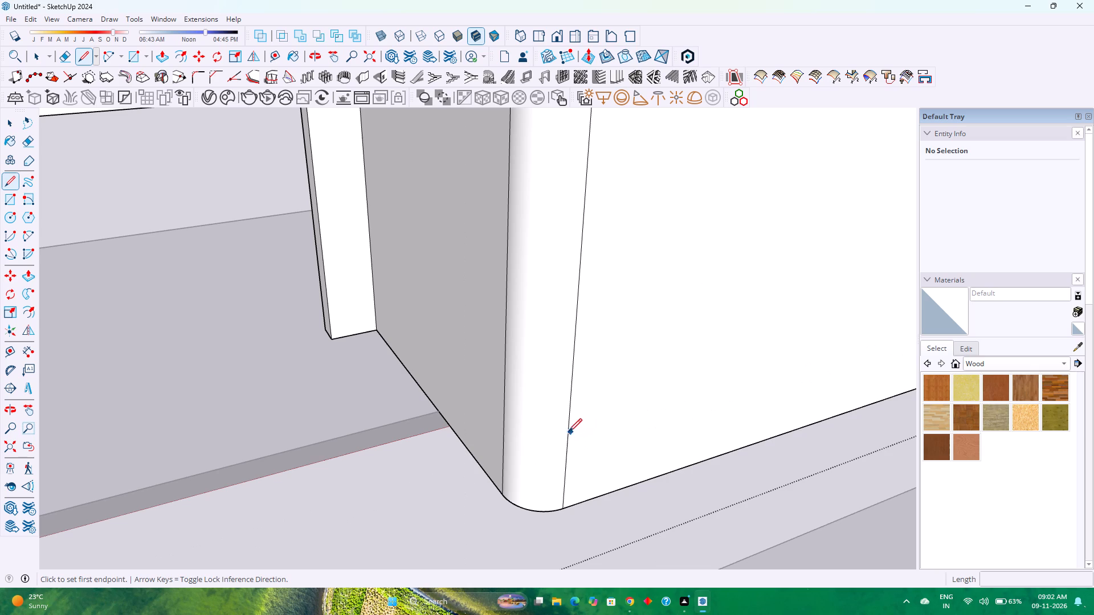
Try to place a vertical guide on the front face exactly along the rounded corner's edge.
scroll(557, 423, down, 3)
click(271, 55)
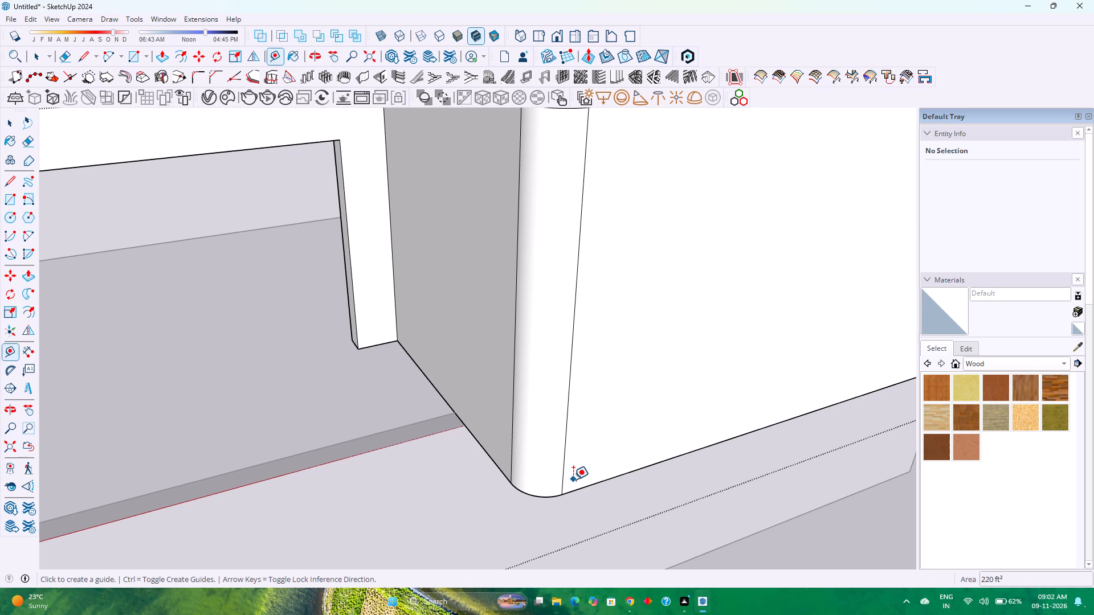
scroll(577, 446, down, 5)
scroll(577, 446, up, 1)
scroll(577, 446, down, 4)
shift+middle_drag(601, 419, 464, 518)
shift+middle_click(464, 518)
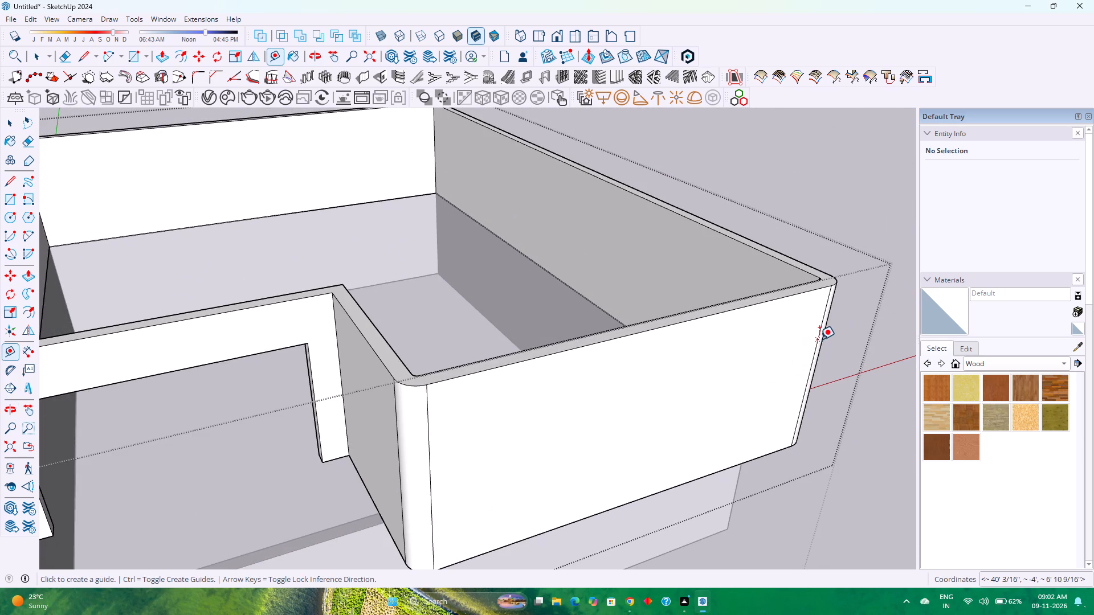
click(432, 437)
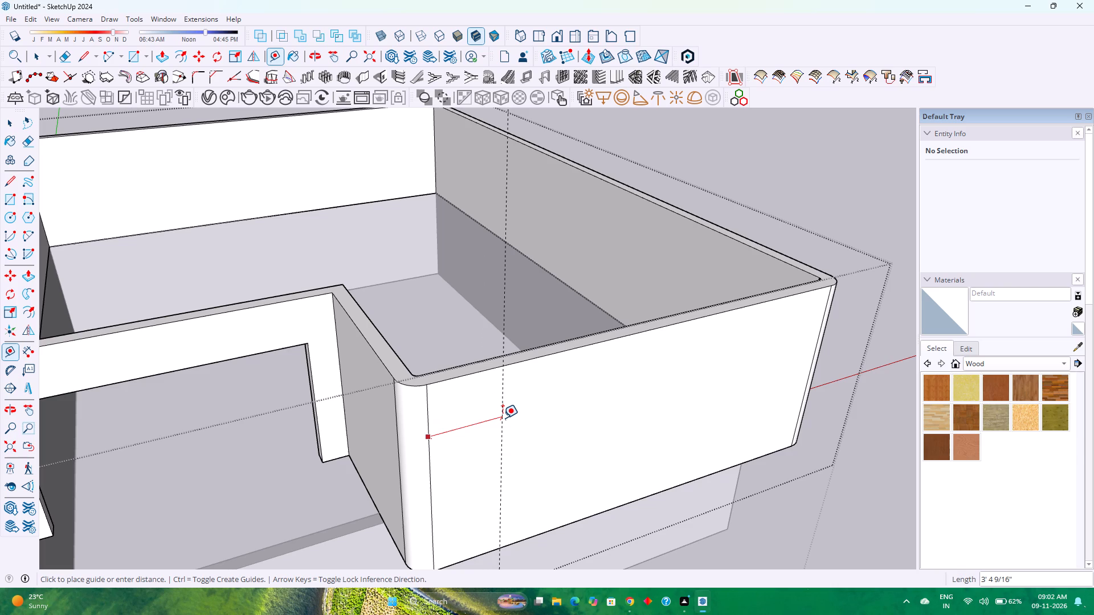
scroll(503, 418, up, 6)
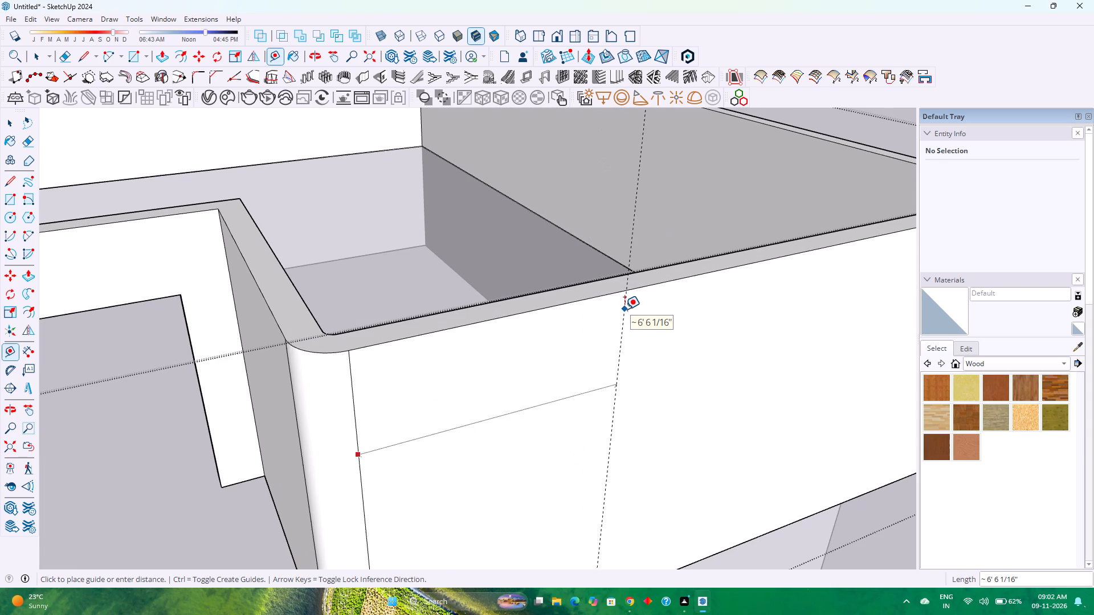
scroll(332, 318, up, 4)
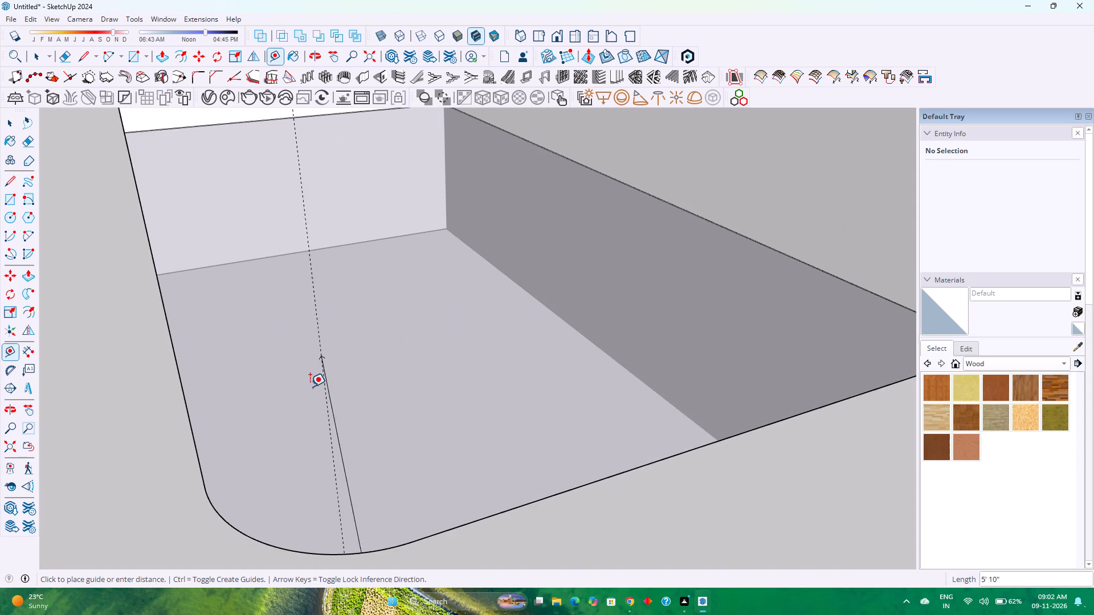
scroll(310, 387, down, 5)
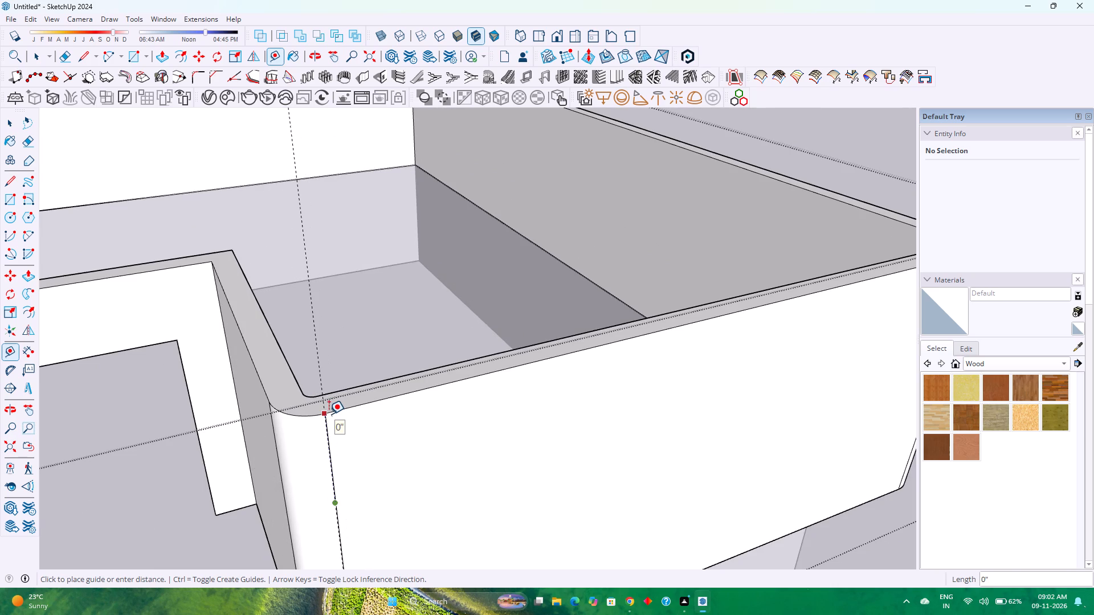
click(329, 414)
Place a vertical guide on the rounded corner's front-face edge and another 3' from it along the projecting section's front face.
scroll(321, 425, up, 18)
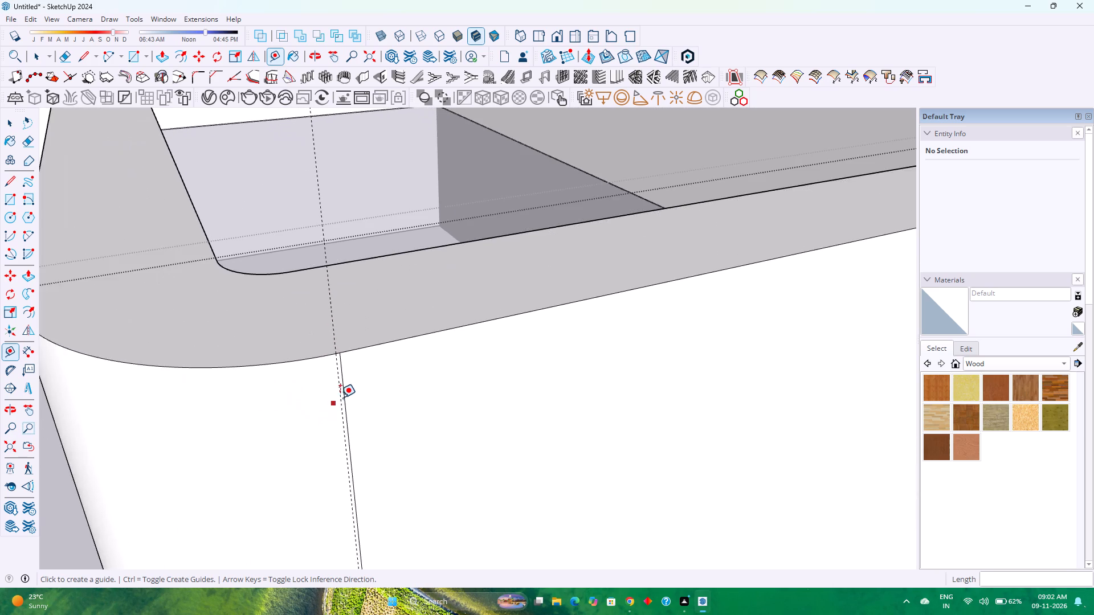
scroll(340, 397, up, 7)
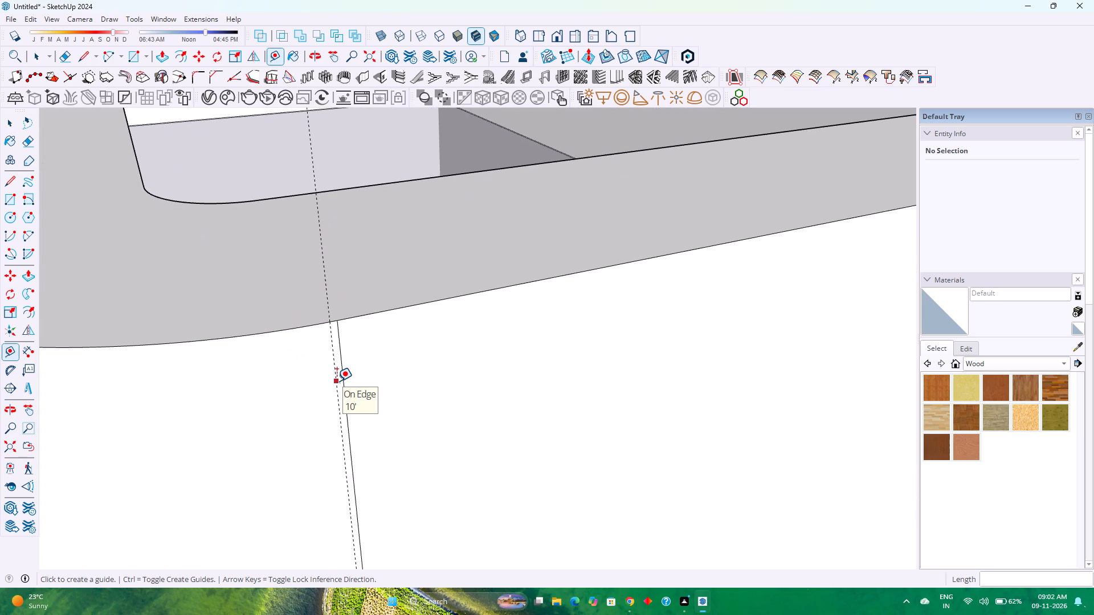
click(337, 381)
click(336, 329)
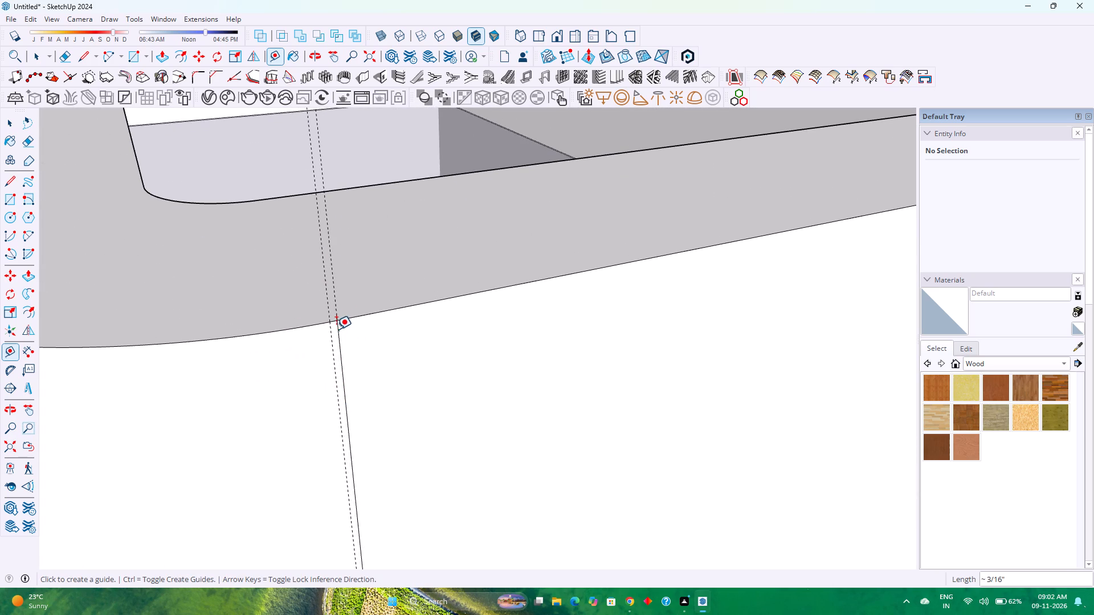
click(338, 304)
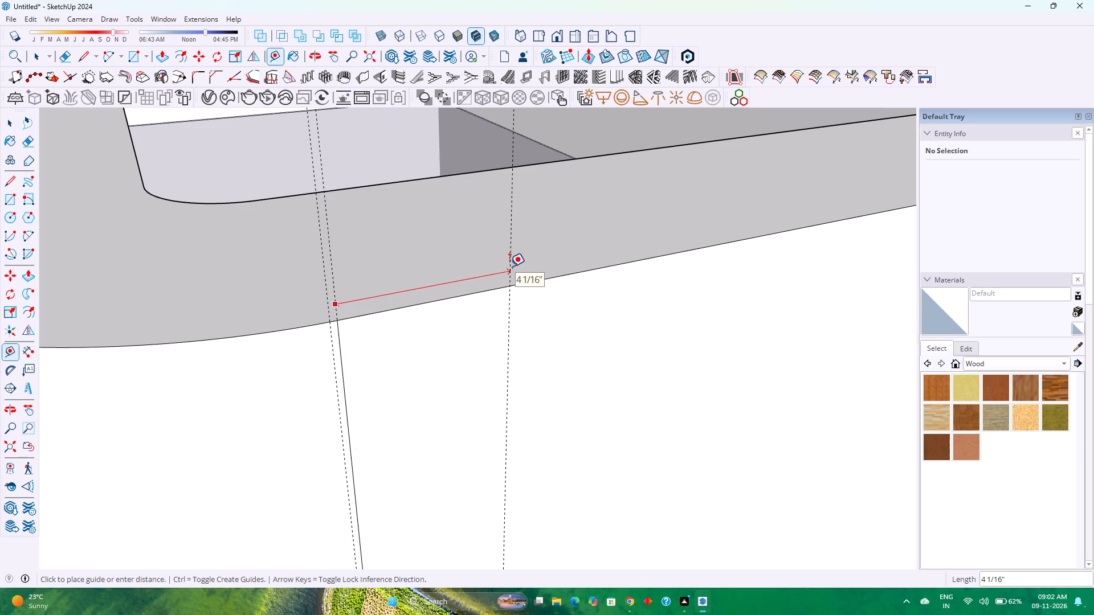
text(3')
key(Return)
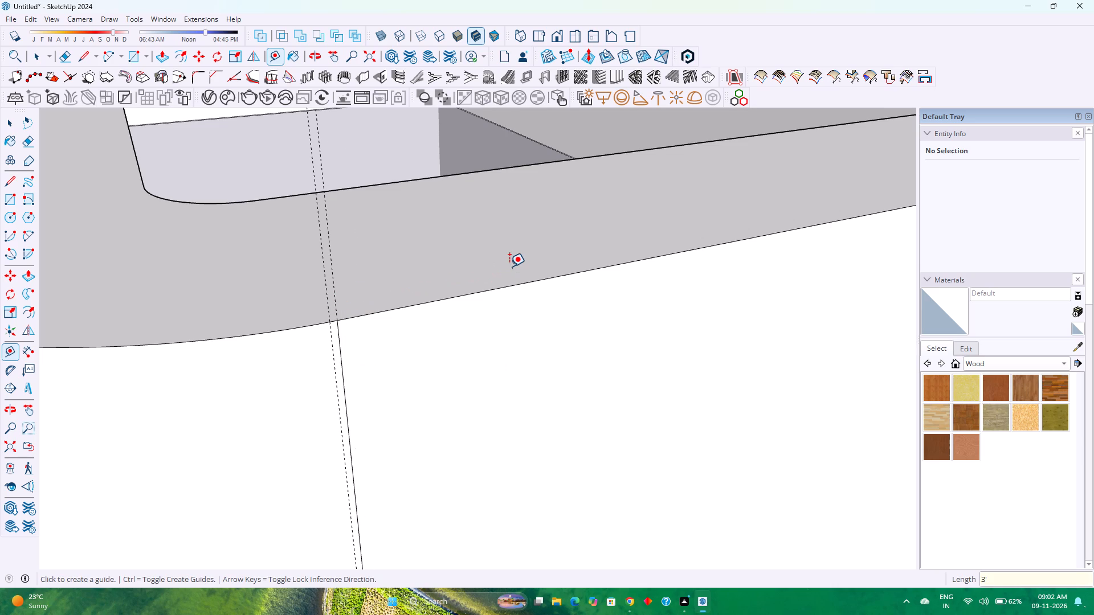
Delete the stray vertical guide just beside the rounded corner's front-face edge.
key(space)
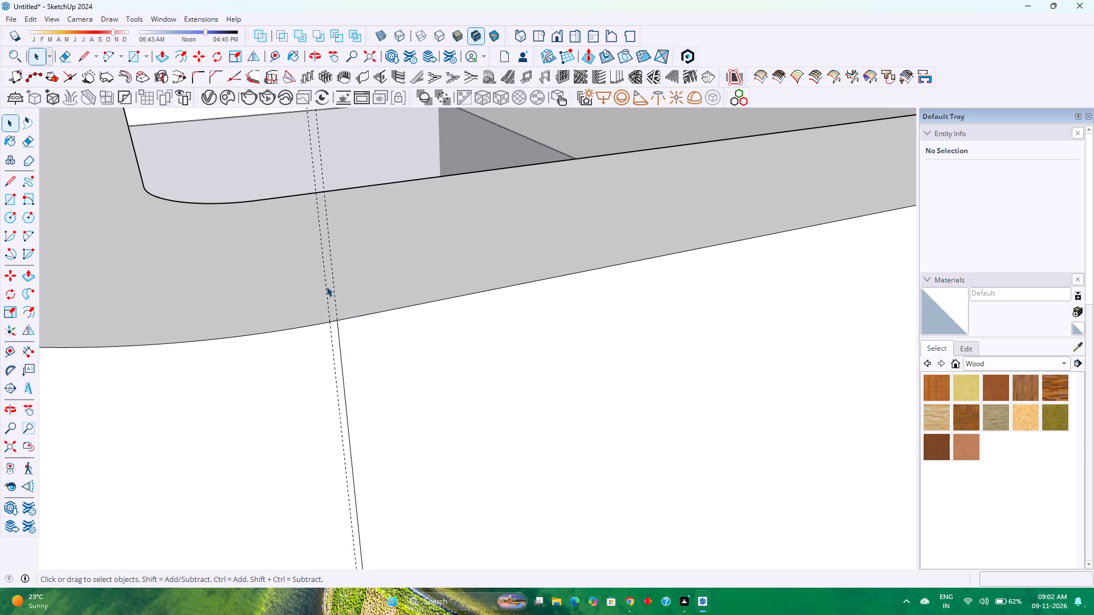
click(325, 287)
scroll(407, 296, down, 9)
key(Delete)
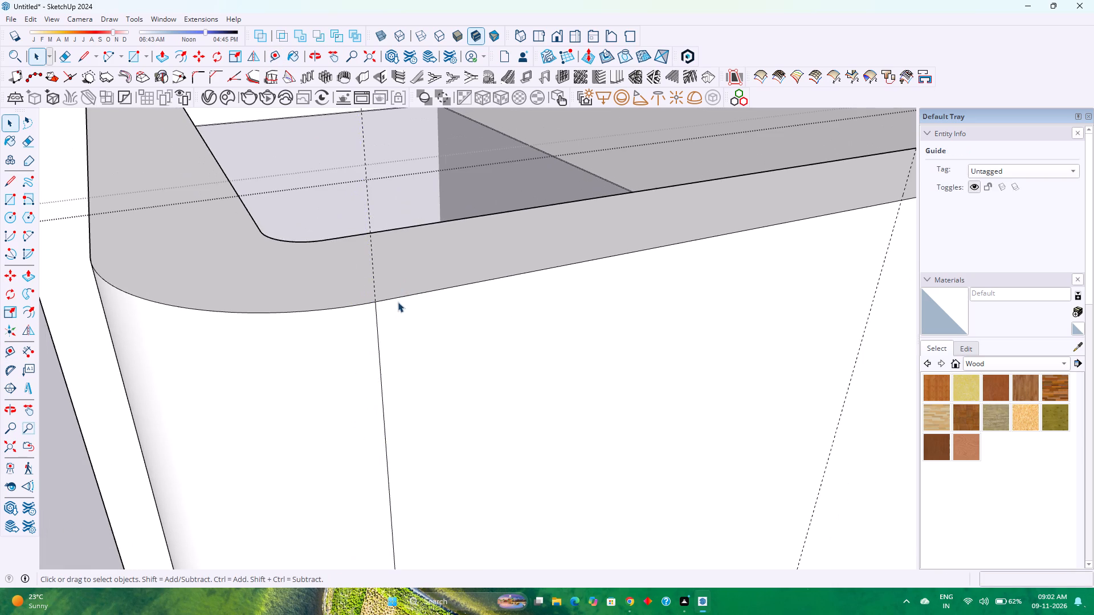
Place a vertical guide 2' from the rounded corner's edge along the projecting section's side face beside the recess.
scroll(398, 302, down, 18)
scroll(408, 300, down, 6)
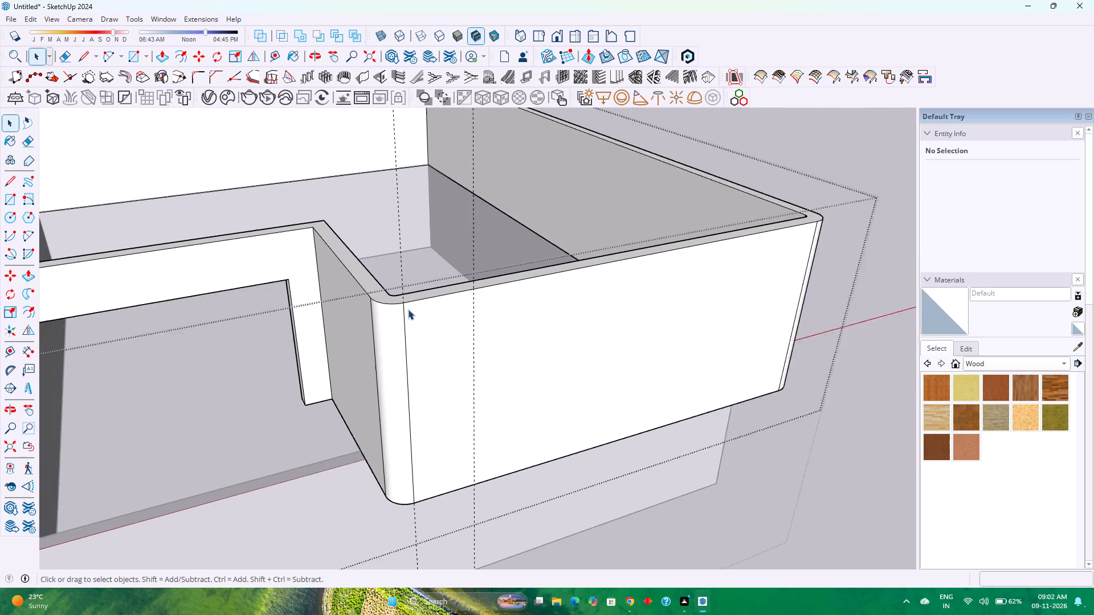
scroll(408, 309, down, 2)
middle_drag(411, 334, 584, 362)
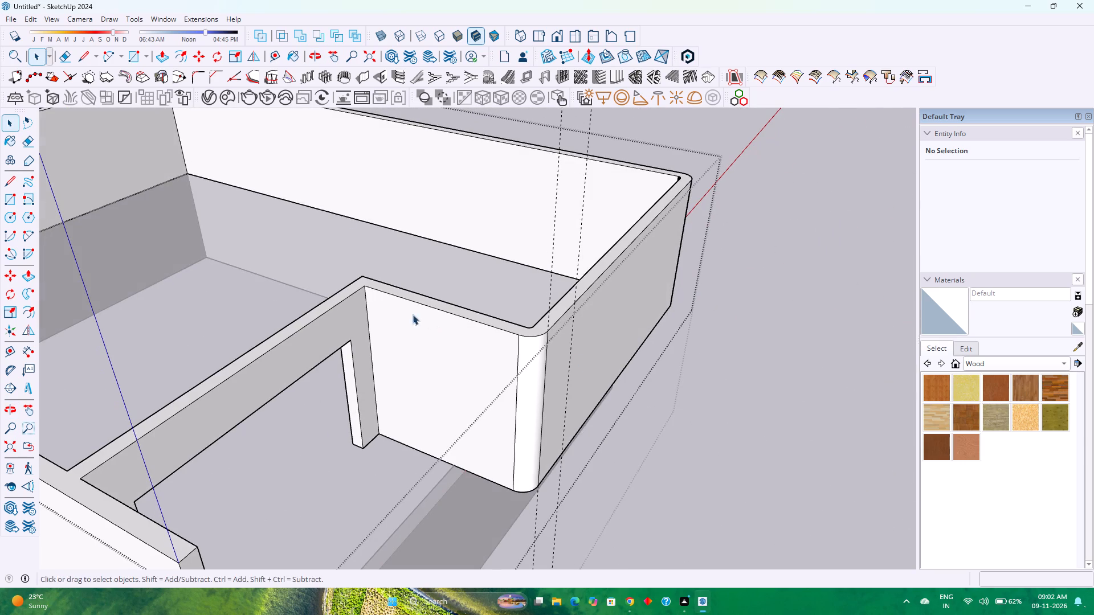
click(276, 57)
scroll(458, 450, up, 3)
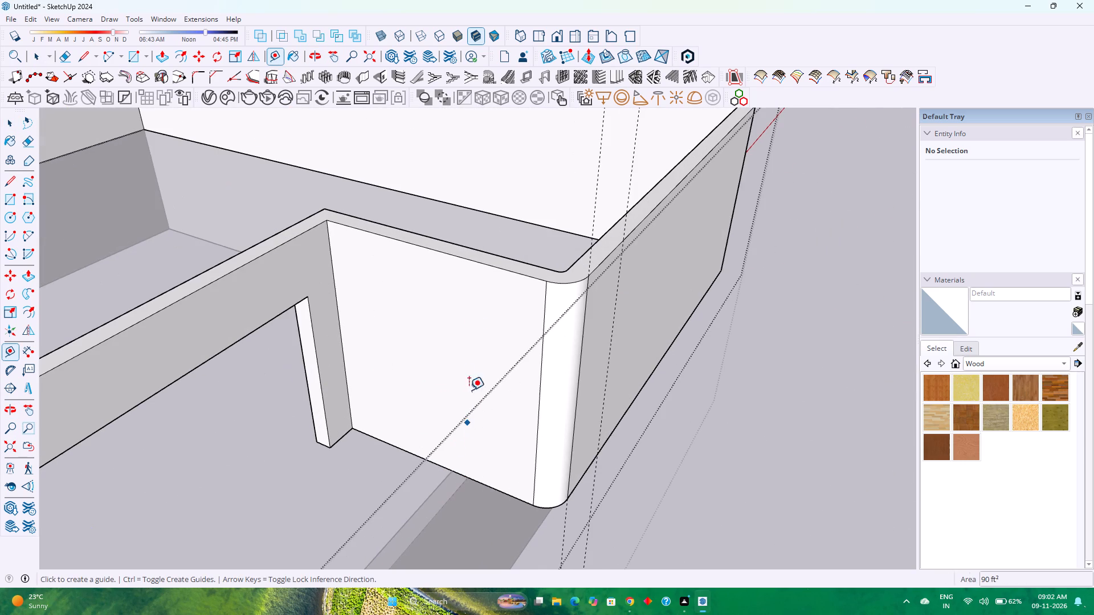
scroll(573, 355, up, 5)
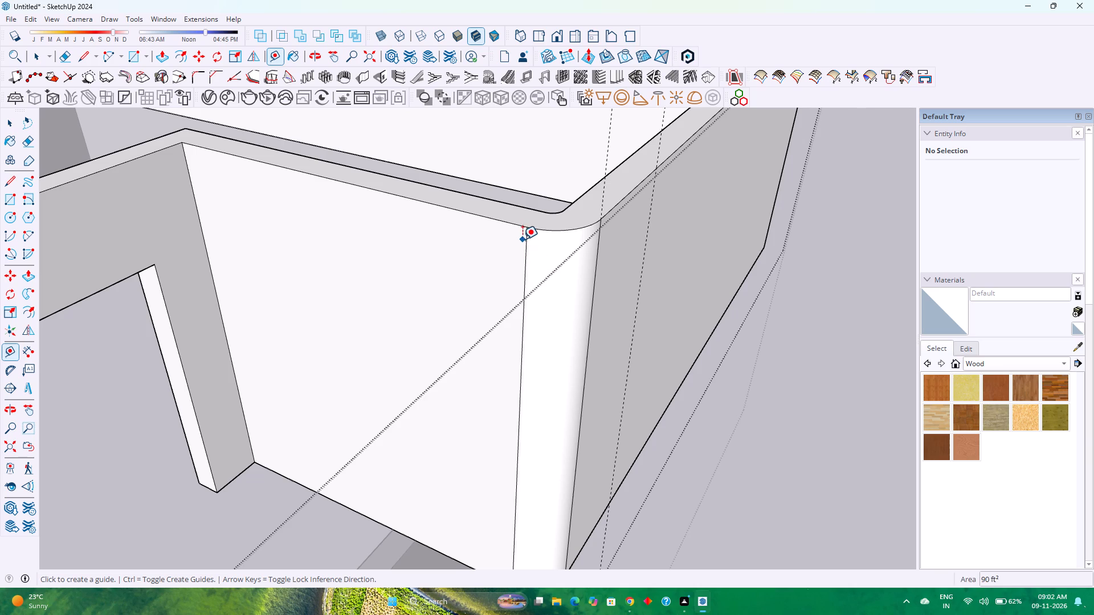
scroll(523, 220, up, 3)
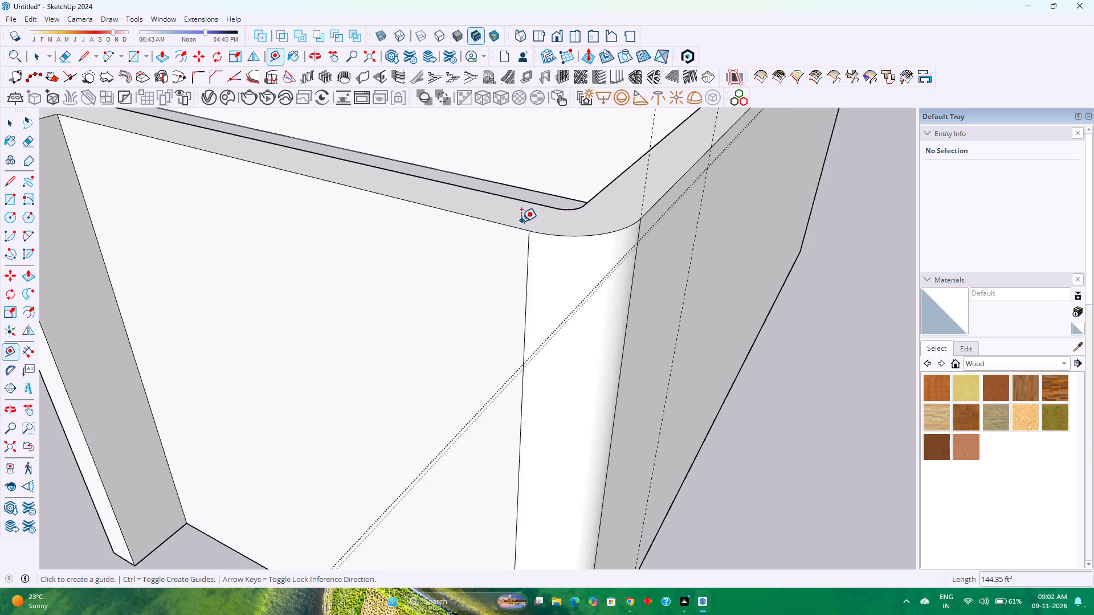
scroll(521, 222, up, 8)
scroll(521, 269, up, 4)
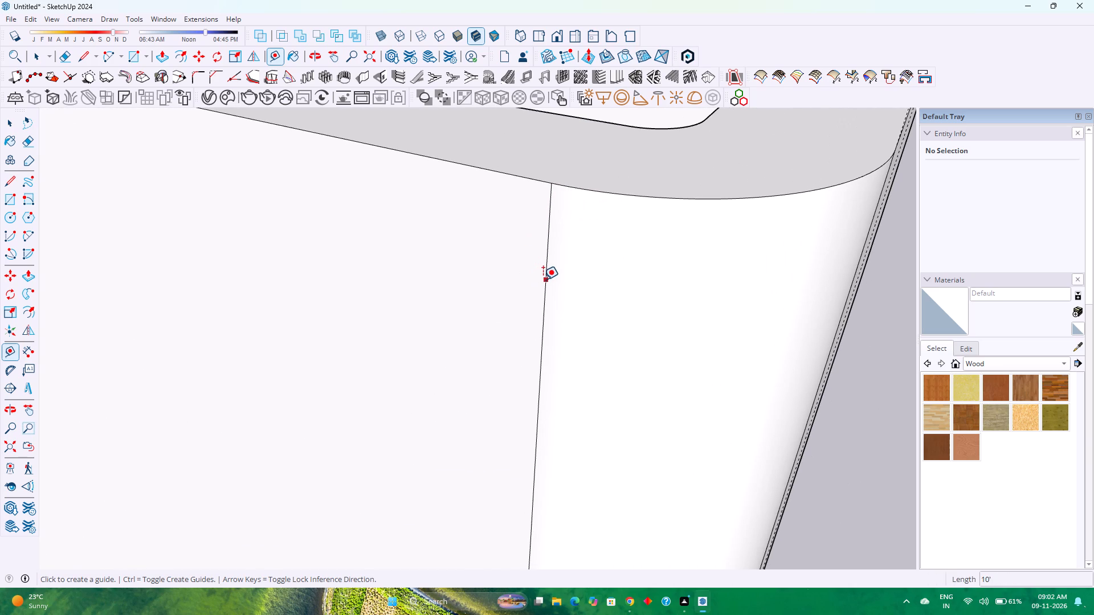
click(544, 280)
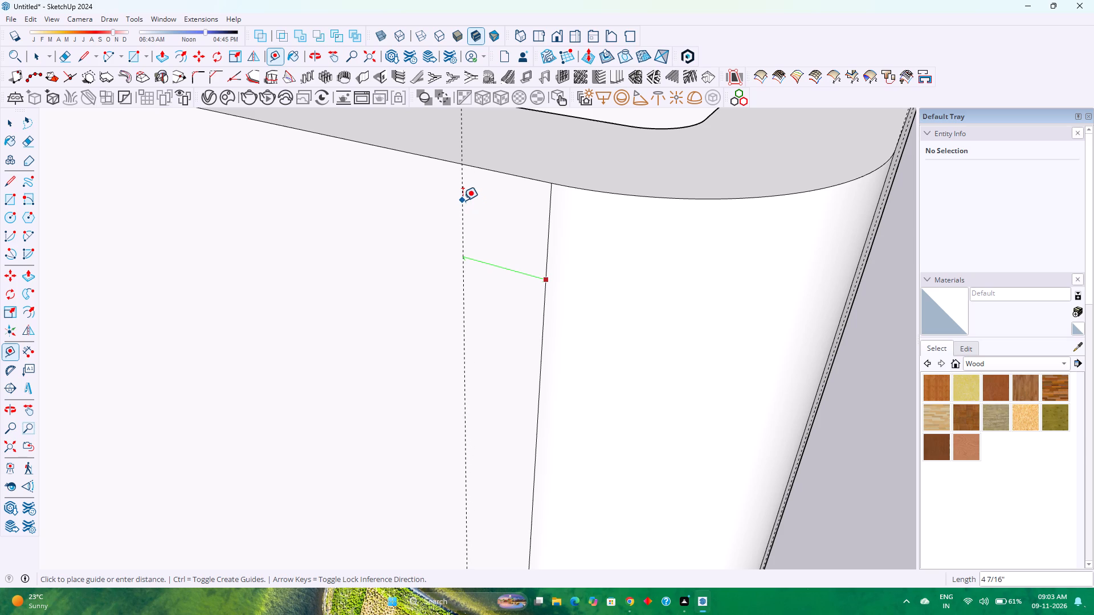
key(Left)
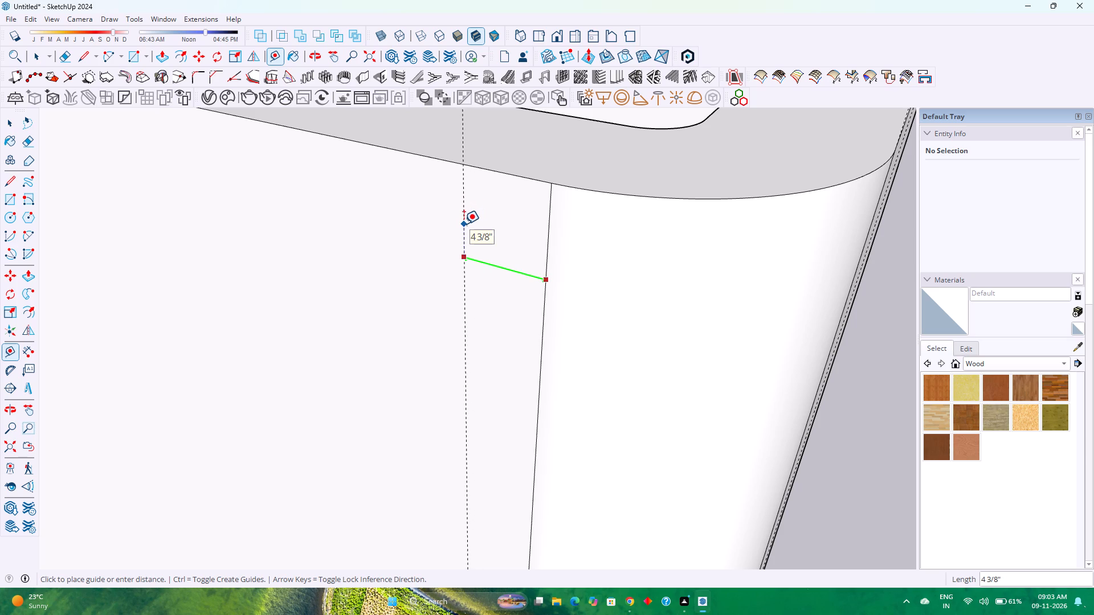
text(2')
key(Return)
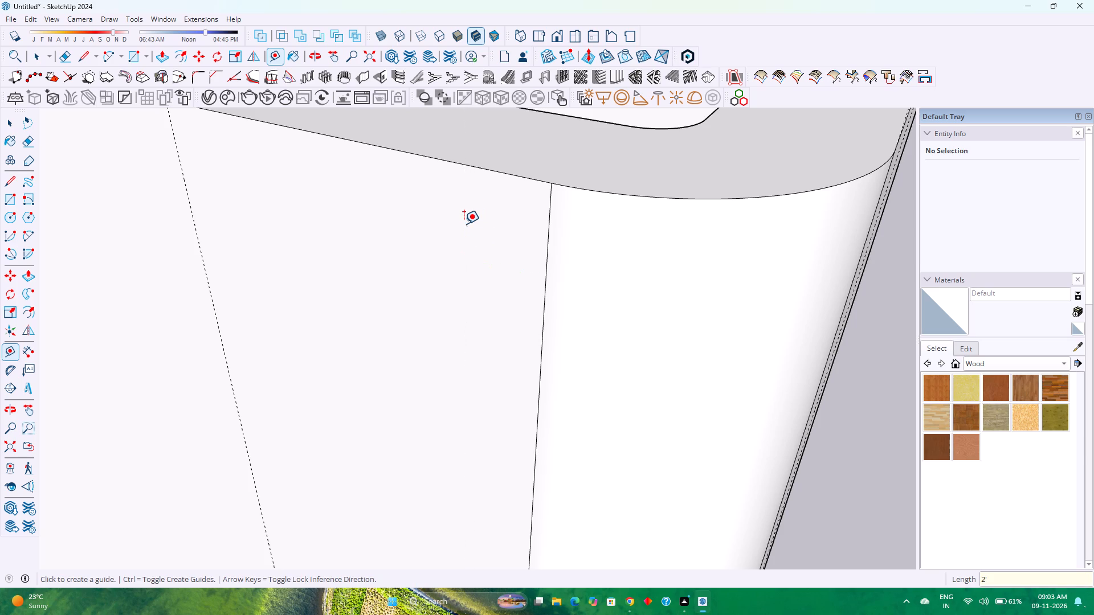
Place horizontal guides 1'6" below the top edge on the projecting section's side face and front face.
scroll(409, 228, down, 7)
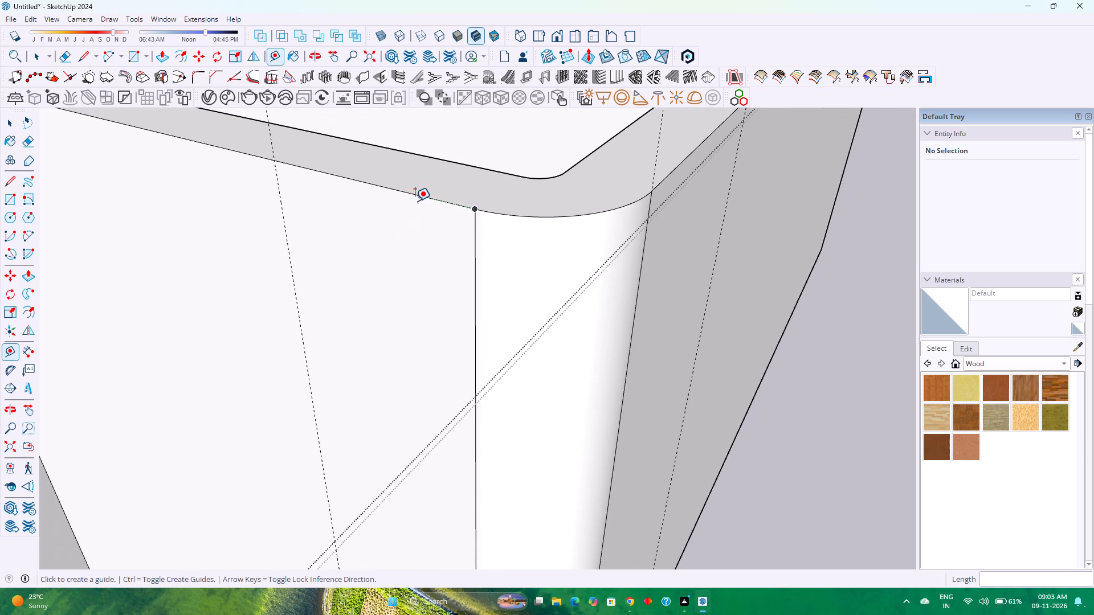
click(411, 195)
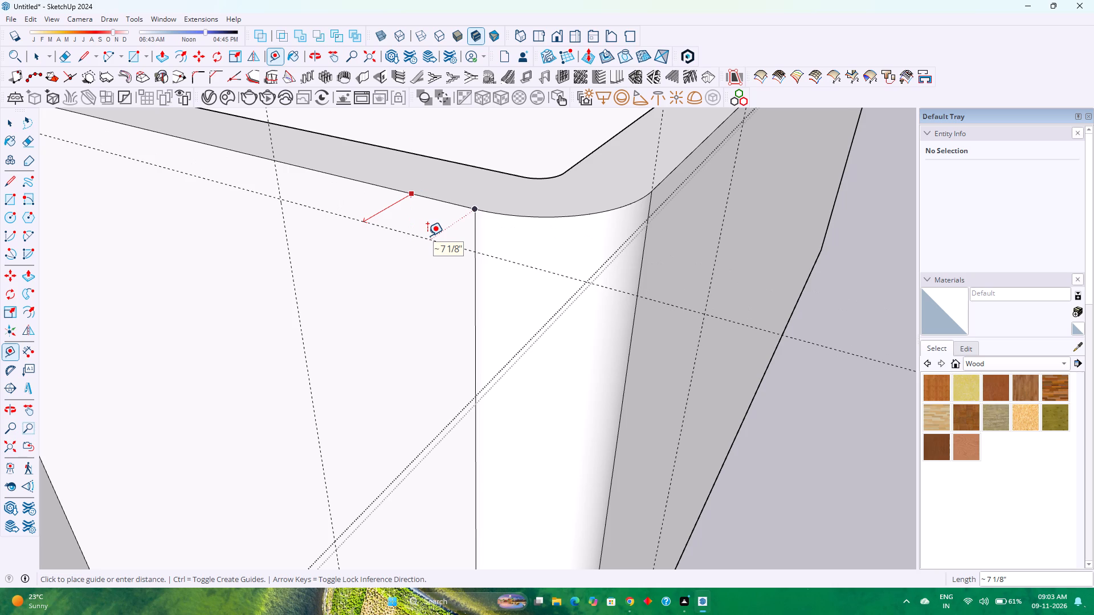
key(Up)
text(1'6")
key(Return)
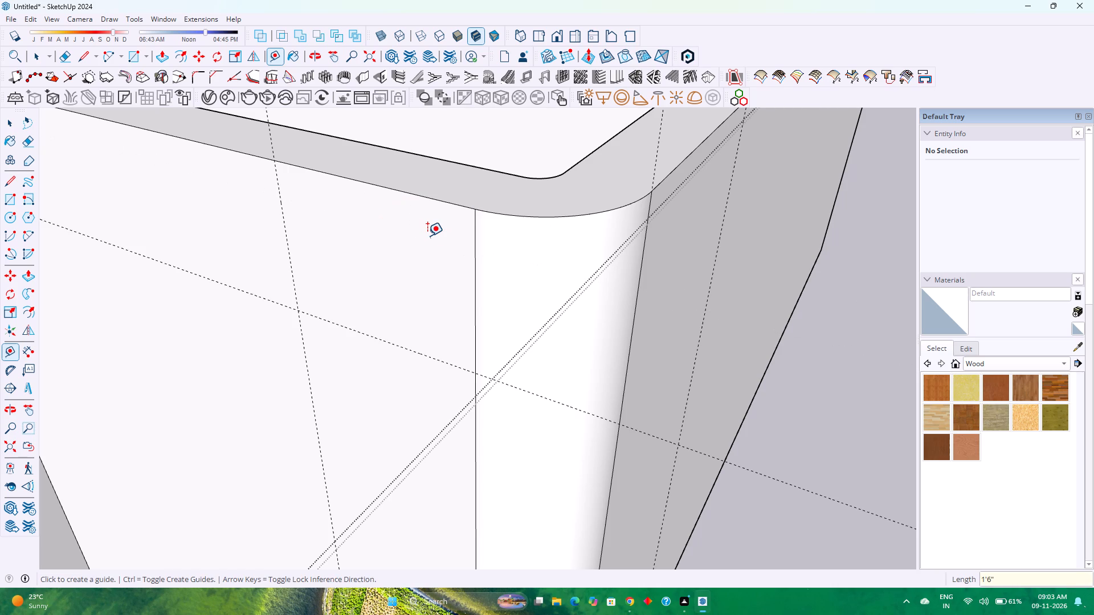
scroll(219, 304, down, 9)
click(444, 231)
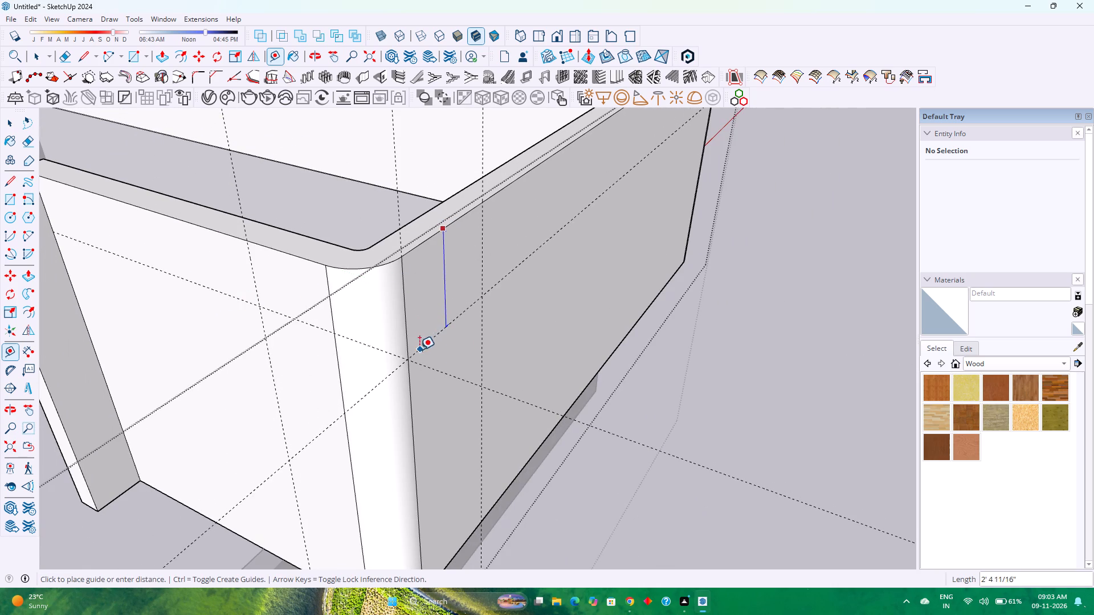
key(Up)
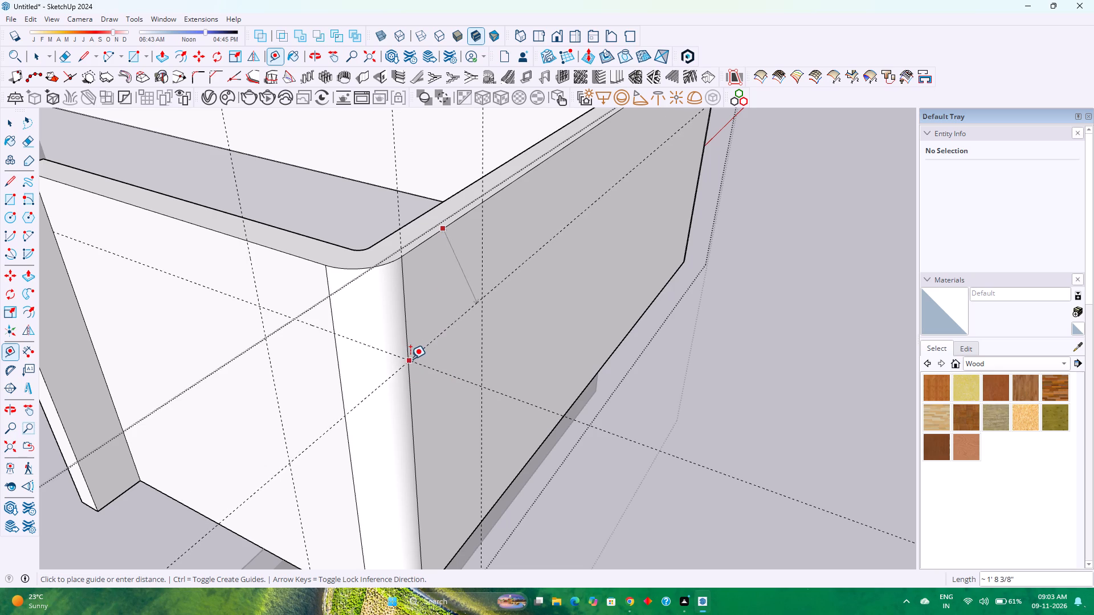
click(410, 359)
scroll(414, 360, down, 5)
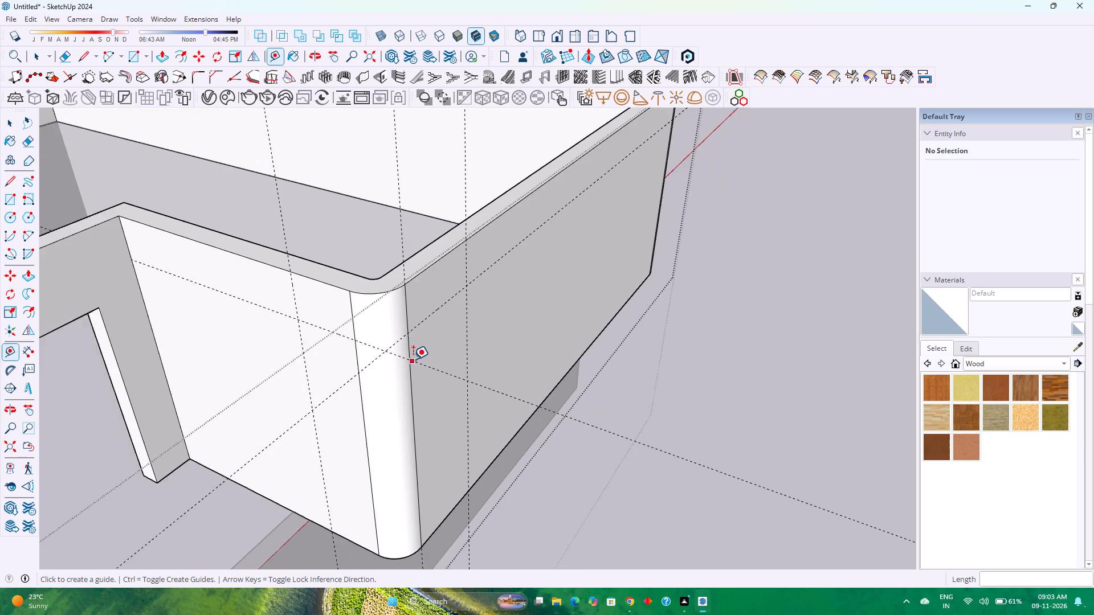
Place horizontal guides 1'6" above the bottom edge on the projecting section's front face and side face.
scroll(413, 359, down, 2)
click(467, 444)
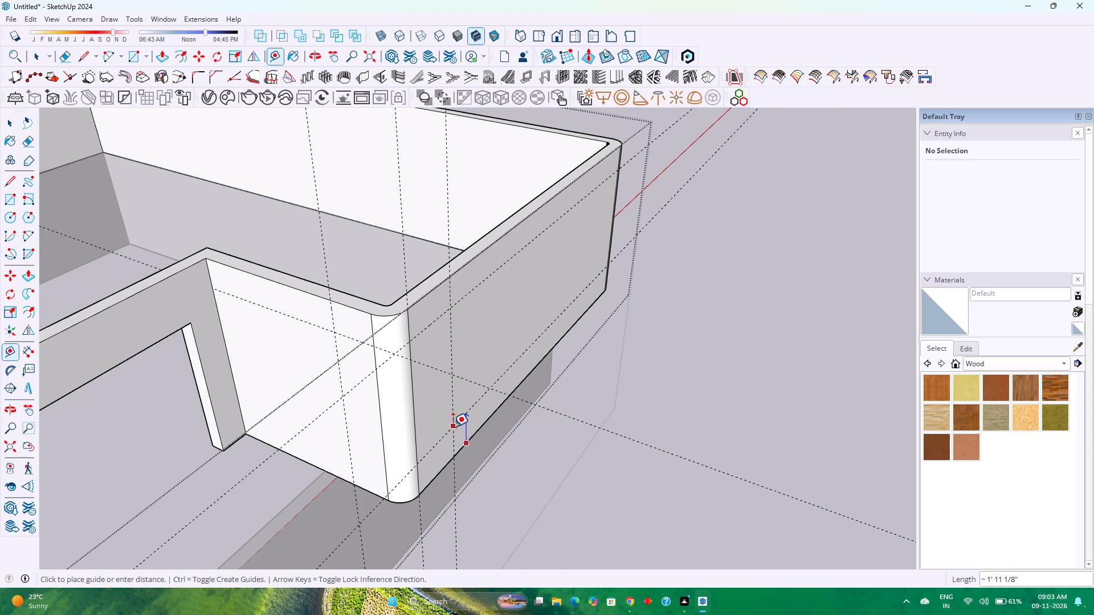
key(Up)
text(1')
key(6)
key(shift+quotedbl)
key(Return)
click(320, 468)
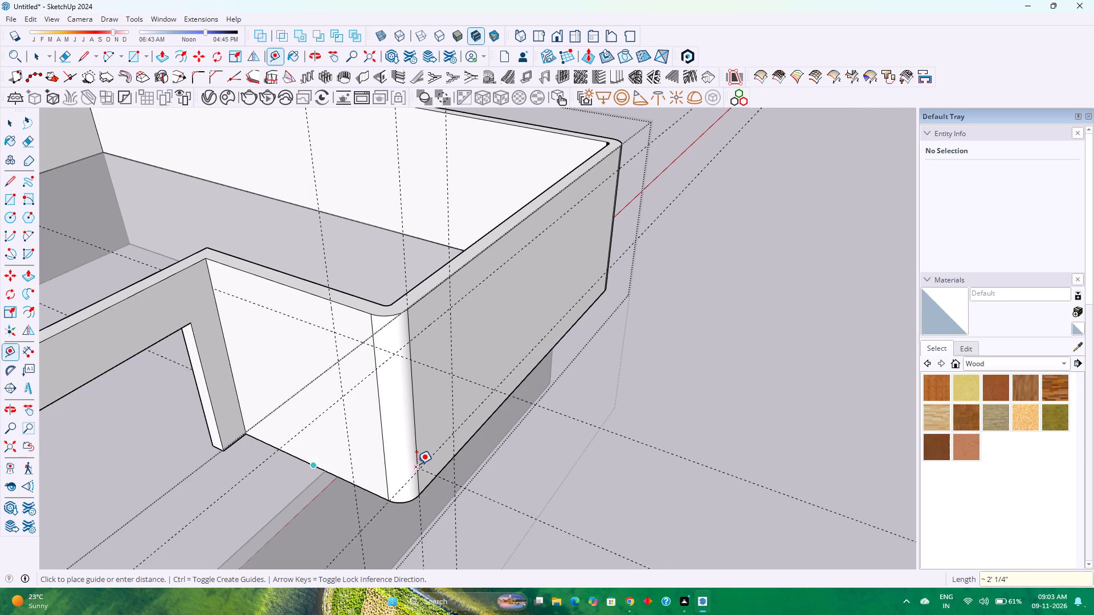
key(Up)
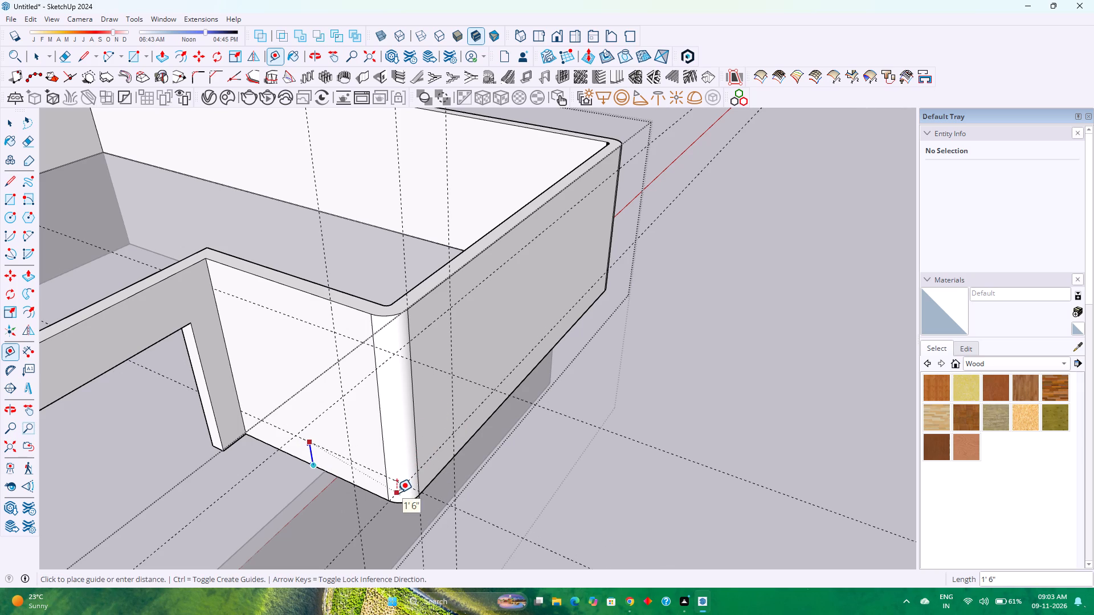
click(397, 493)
Examine the guide layout around the rounded corner and the whole building shell from several angles.
scroll(373, 453, down, 4)
middle_drag(354, 443, 296, 359)
middle_click(296, 359)
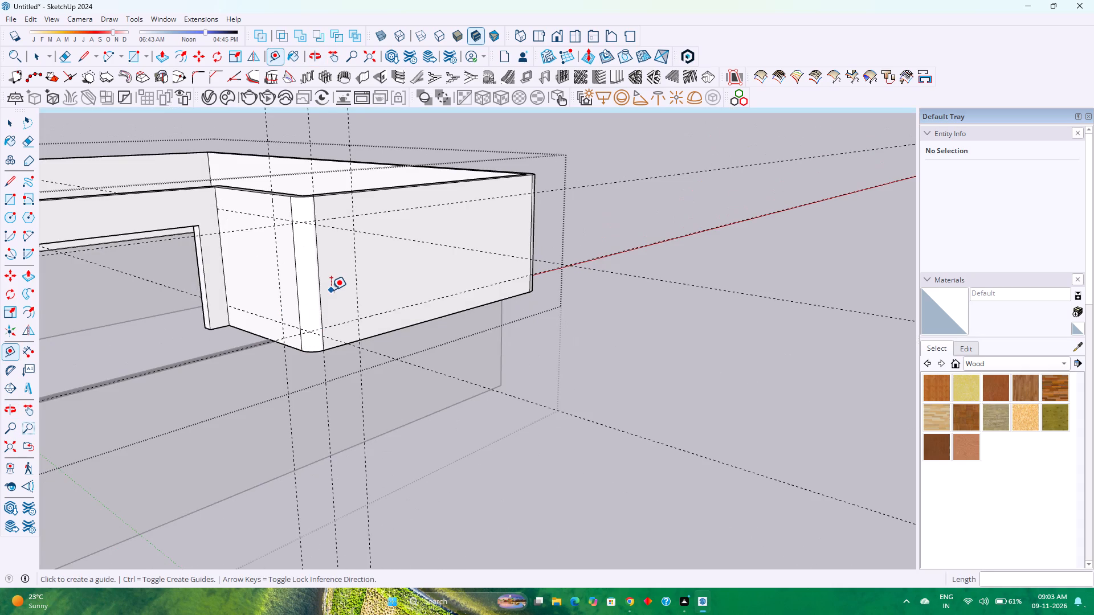
scroll(330, 290, up, 4)
shift+middle_drag(340, 287, 422, 367)
scroll(422, 367, down, 1)
middle_drag(330, 372, 233, 330)
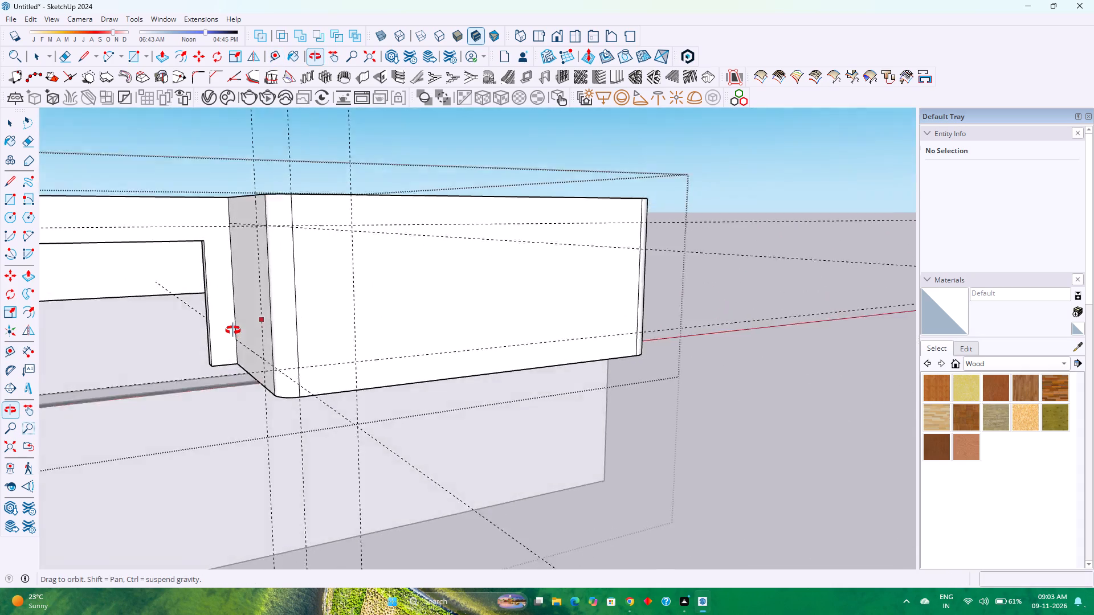
middle_drag(233, 330, 105, 307)
middle_click(105, 307)
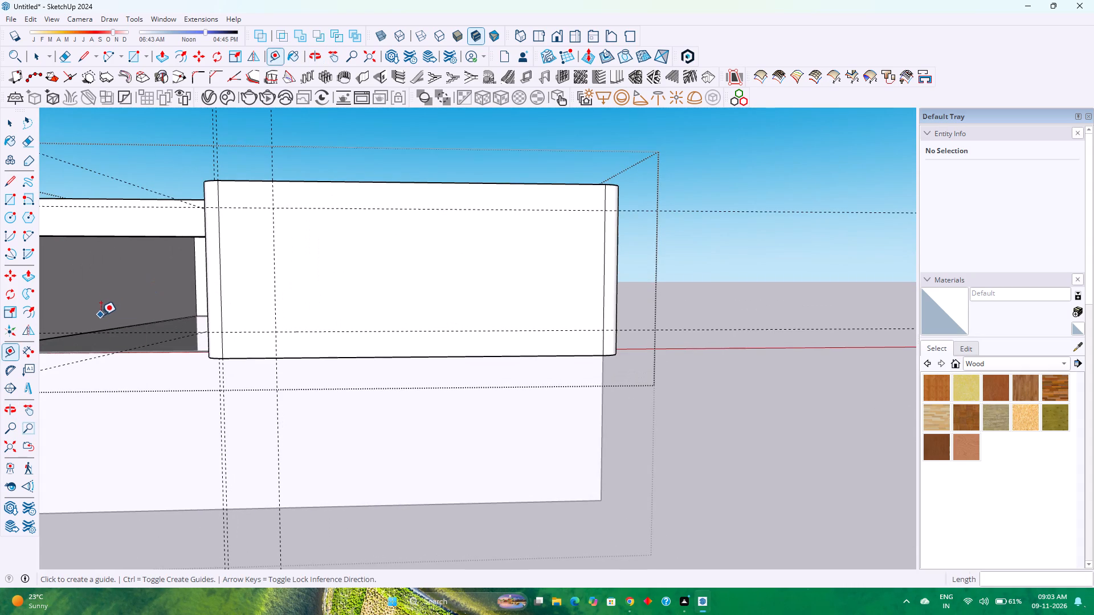
scroll(402, 318, down, 5)
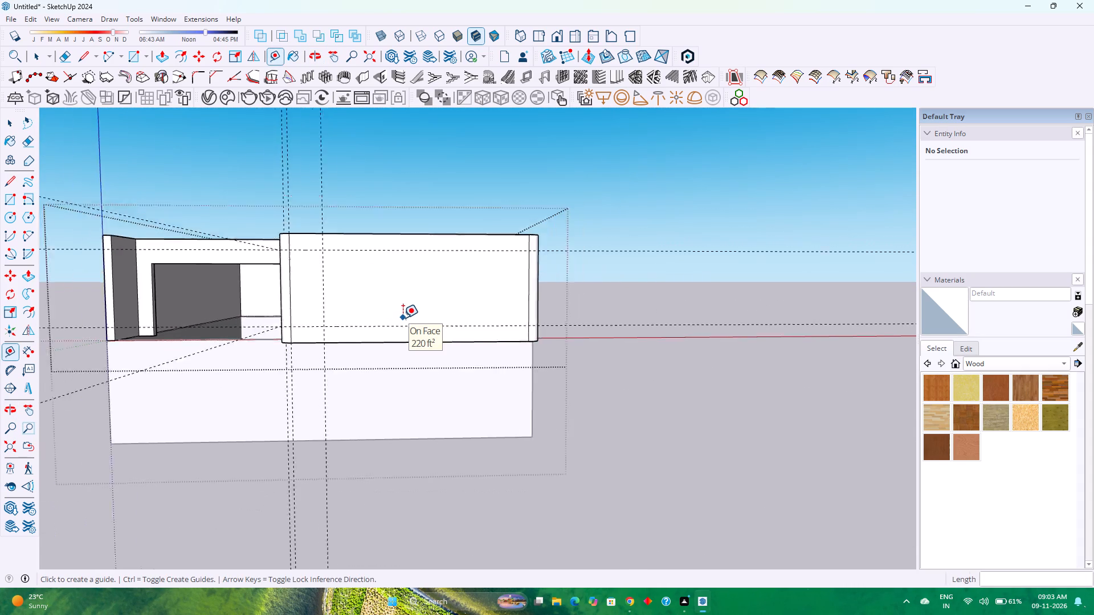
scroll(403, 318, down, 6)
scroll(383, 306, up, 3)
shift+middle_drag(383, 306, 407, 378)
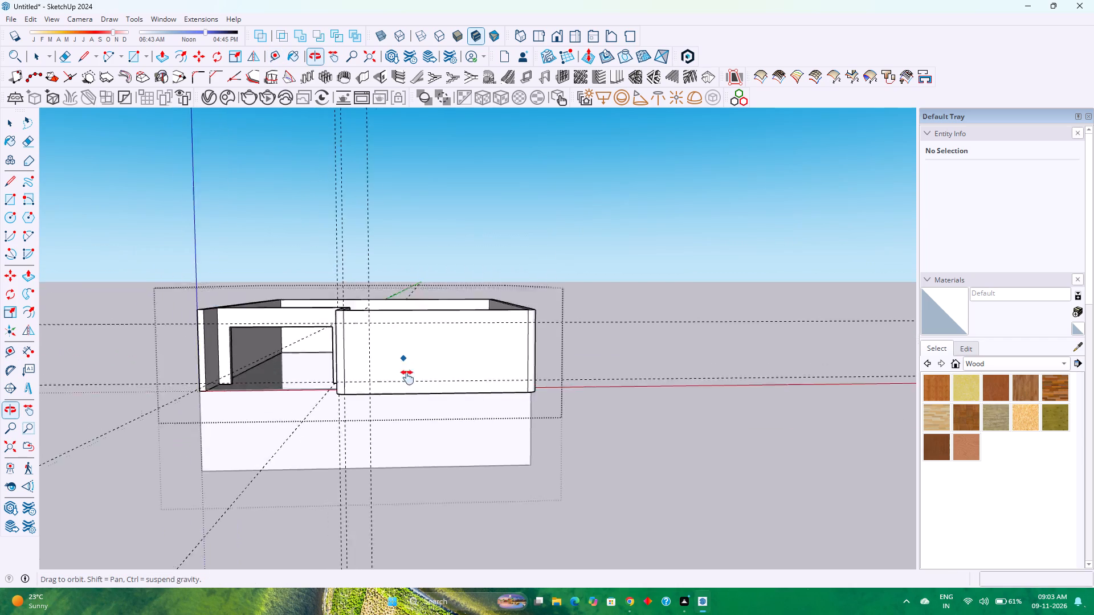
shift+middle_drag(407, 378, 424, 440)
scroll(419, 423, up, 9)
scroll(419, 423, down, 6)
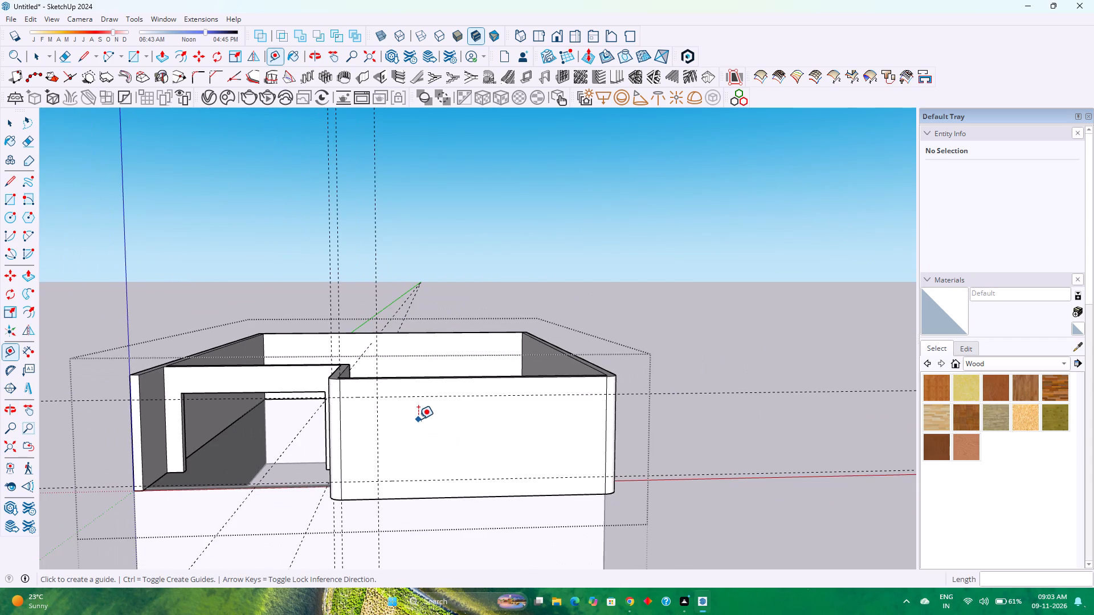
scroll(418, 419, down, 4)
Undo the placement of all horizontal and vertical guides around the rounded corner.
key(ctrl+z)
key(ctrl+z)
key(ctrl+z)
key(ctrl+z)
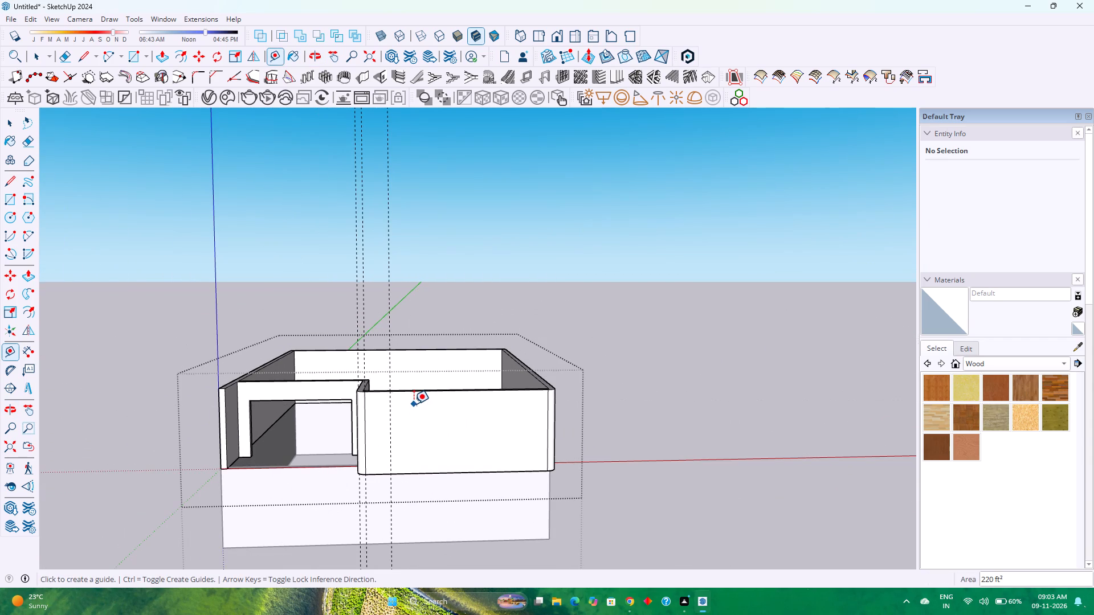
key(ctrl+z)
key(ctrl+z)
key(ctrl+z)
key(ctrl+z)
key(ctrl+z)
key(ctrl+z)
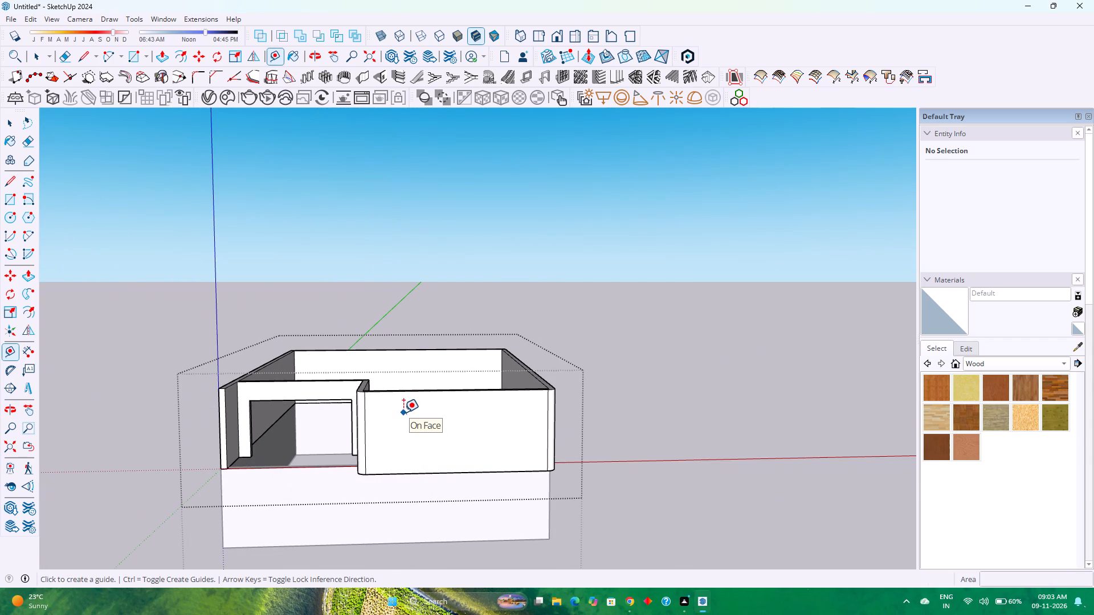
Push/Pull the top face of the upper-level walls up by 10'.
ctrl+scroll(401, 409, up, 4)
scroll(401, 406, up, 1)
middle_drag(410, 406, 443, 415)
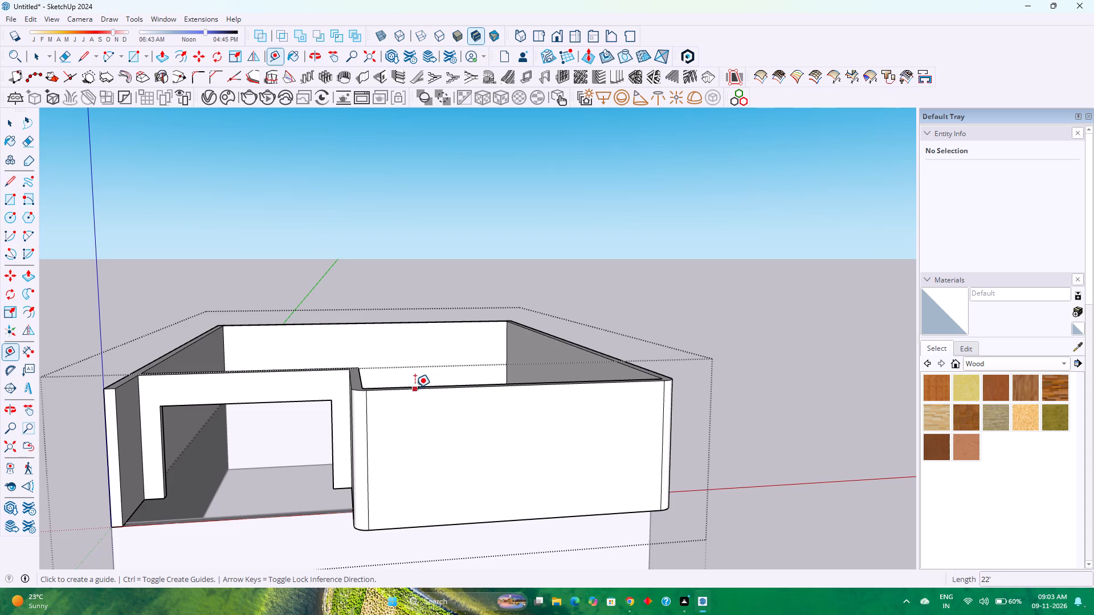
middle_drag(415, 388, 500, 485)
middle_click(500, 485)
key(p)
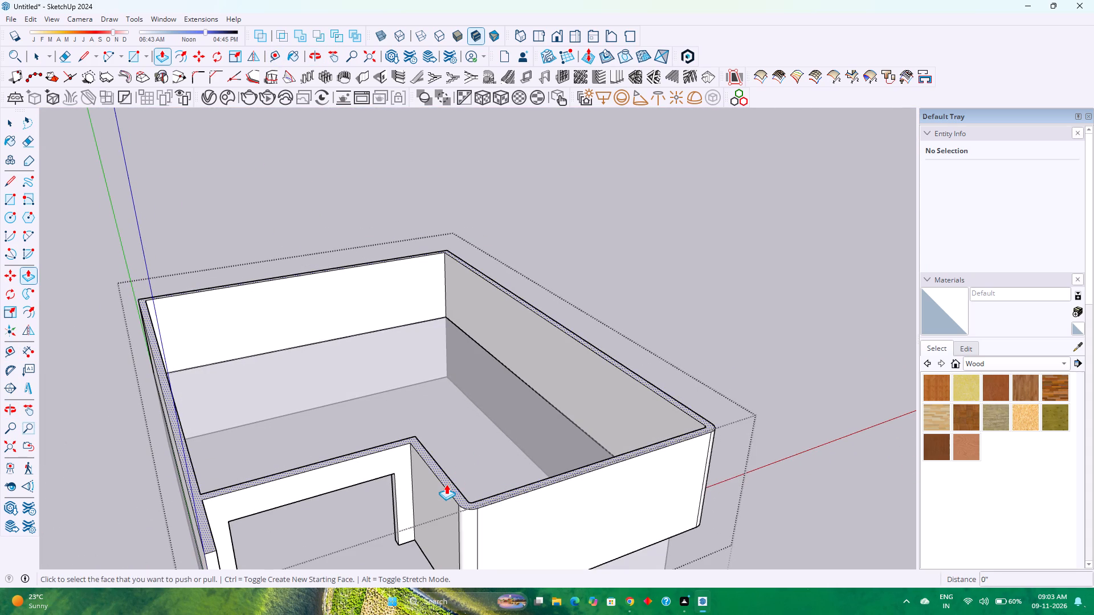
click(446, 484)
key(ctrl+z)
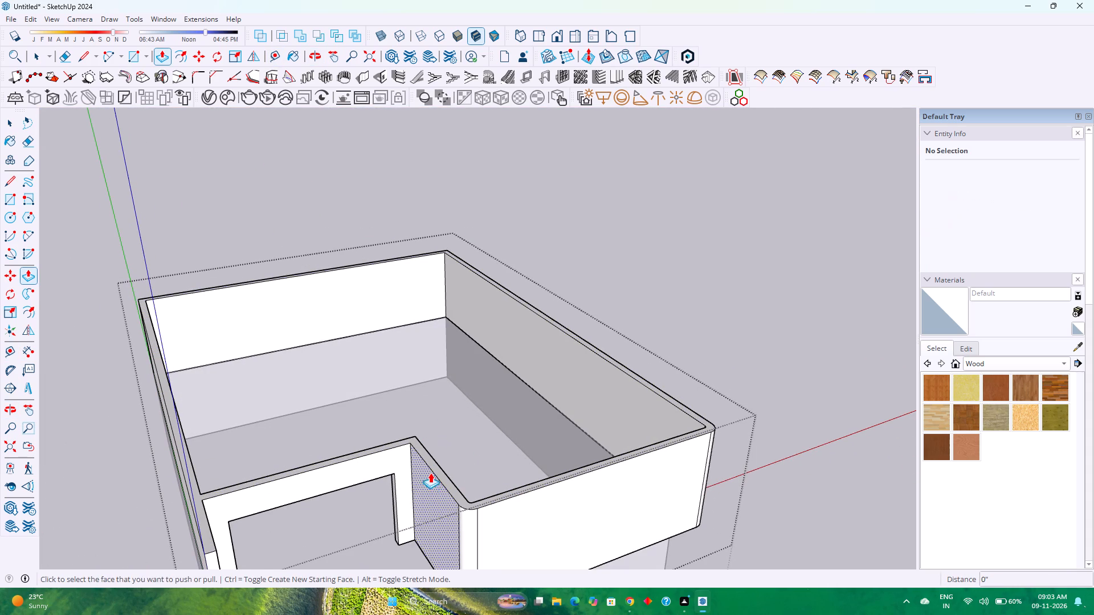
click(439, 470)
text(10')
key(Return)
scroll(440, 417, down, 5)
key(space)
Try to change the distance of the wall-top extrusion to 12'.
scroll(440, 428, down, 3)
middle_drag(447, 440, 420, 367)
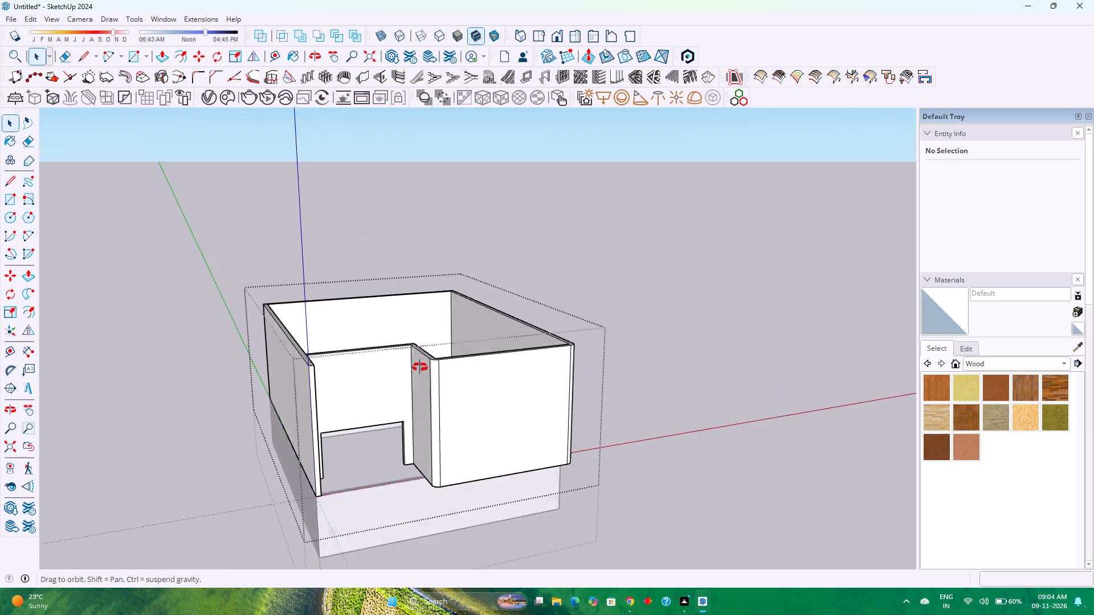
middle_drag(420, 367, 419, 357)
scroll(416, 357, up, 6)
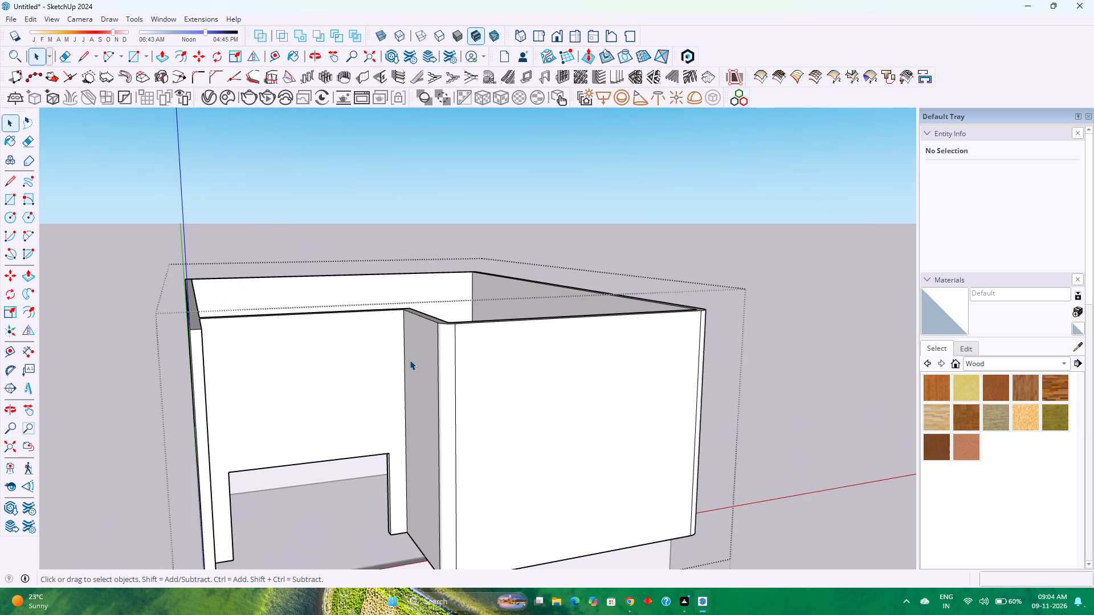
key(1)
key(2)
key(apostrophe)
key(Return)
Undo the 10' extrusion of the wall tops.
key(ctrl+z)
Push/Pull the top face of the upper-level walls up by 12'.
key(p)
scroll(455, 448, up, 4)
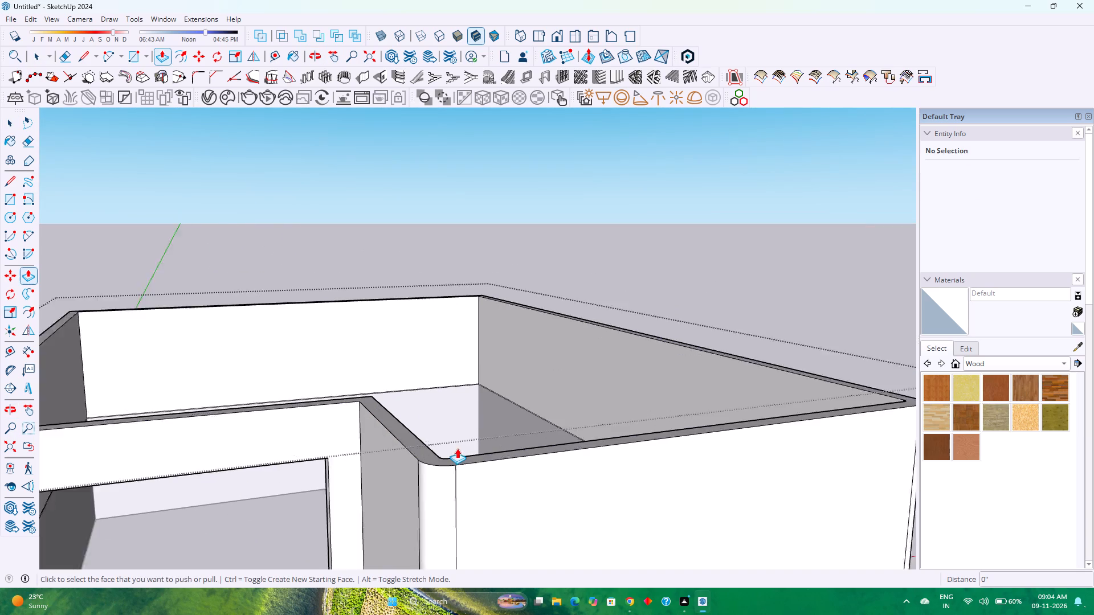
click(435, 471)
key(1)
key(2)
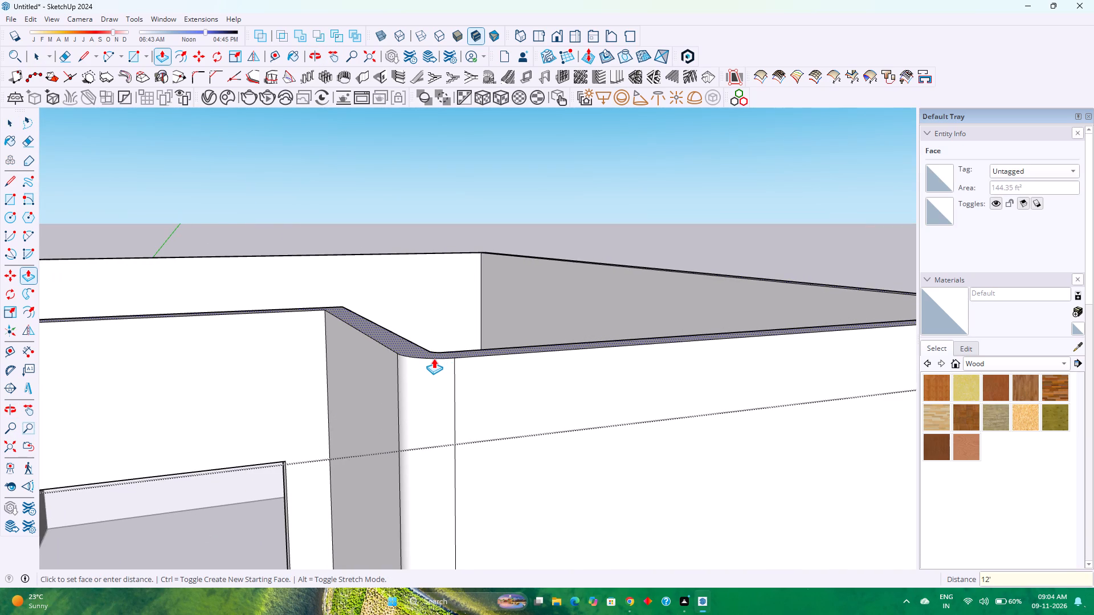
key(apostrophe)
key(Return)
Inspect the raised walls around the recess and the projecting section from the front and the side.
scroll(409, 369, down, 10)
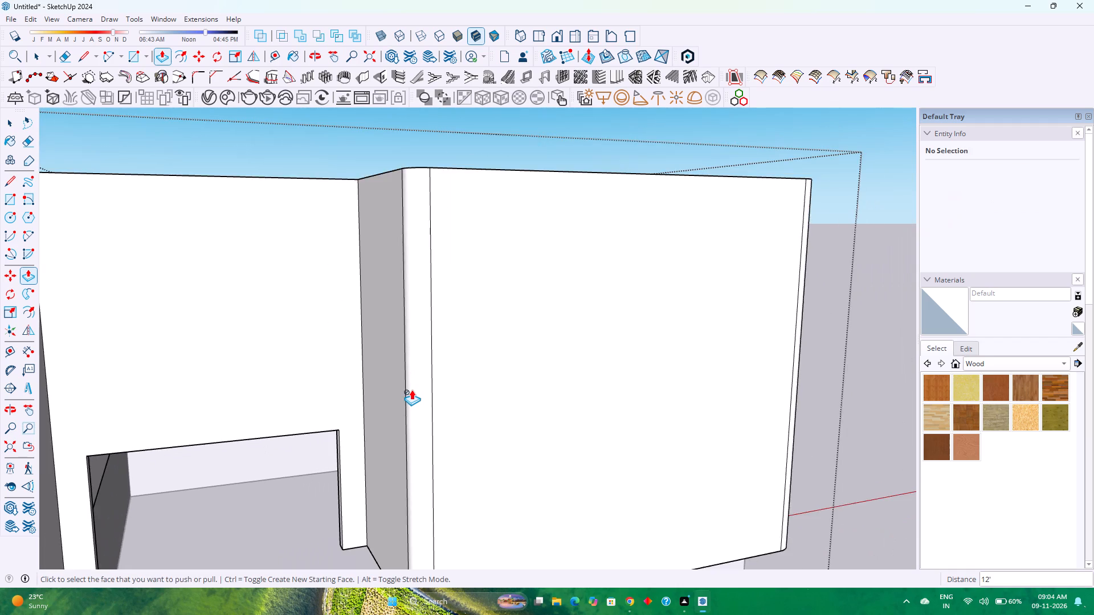
scroll(411, 389, down, 8)
middle_drag(417, 409, 354, 364)
middle_drag(336, 352, 319, 336)
scroll(323, 333, up, 4)
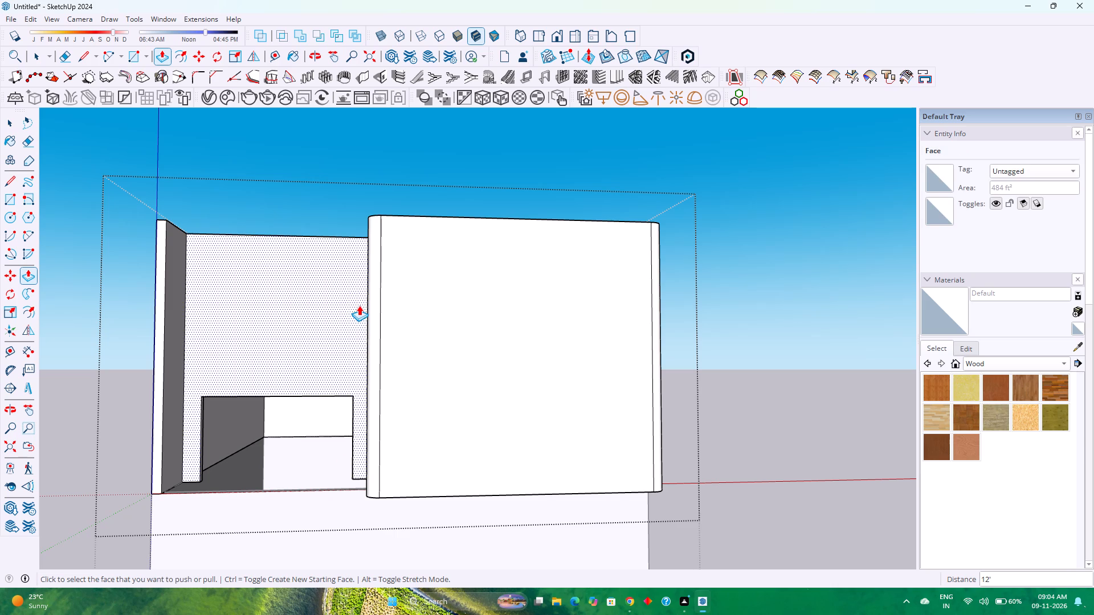
scroll(398, 328, down, 4)
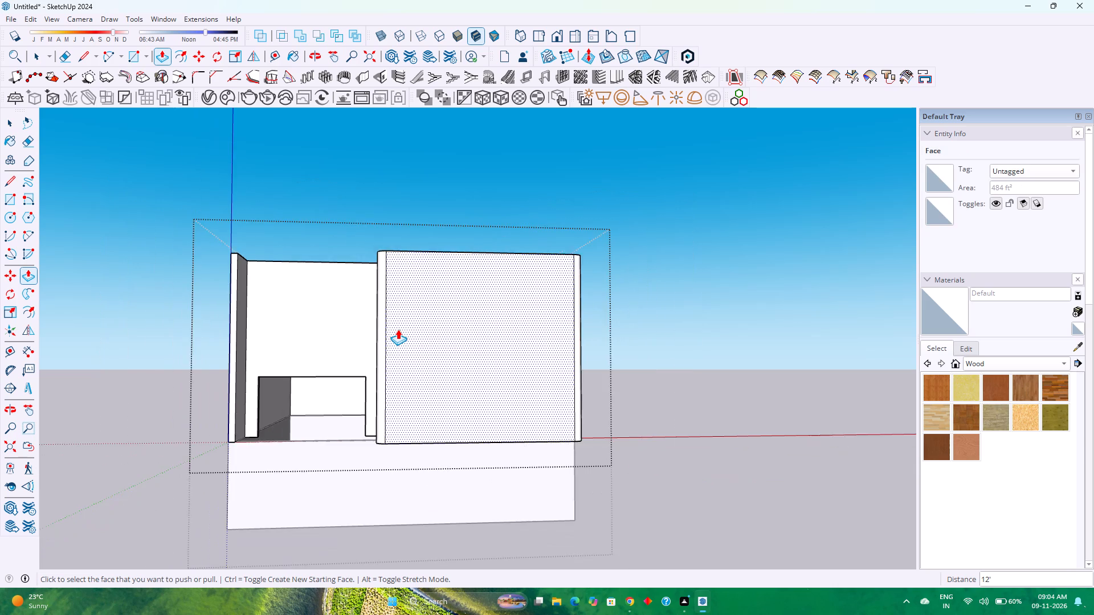
scroll(398, 329, down, 1)
middle_drag(398, 331, 665, 427)
middle_drag(661, 429, 652, 434)
middle_drag(574, 469, 540, 477)
middle_drag(299, 458, 213, 404)
middle_drag(437, 354, 448, 356)
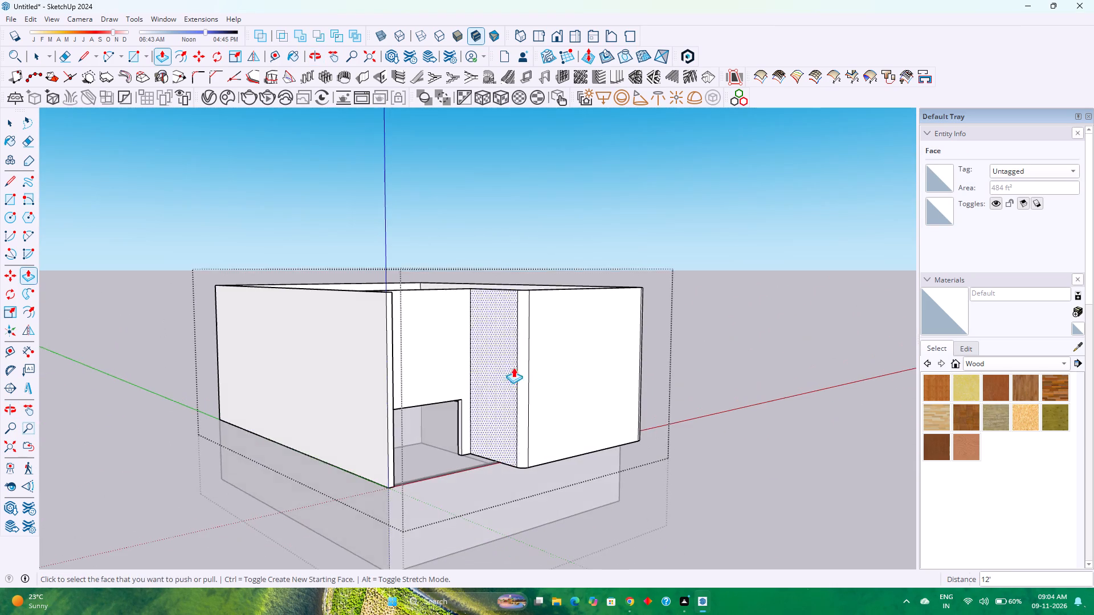
scroll(528, 371, down, 1)
middle_drag(567, 383, 413, 371)
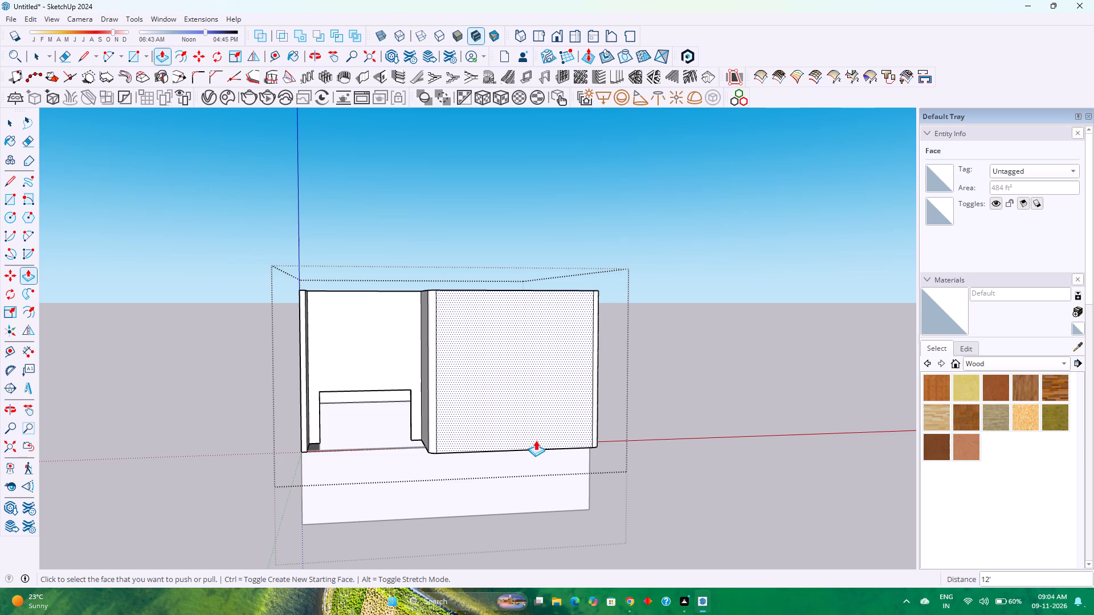
Place a vertical guide on the projecting section's front face, 4' from the rounded corner's edge next to the recess.
click(267, 54)
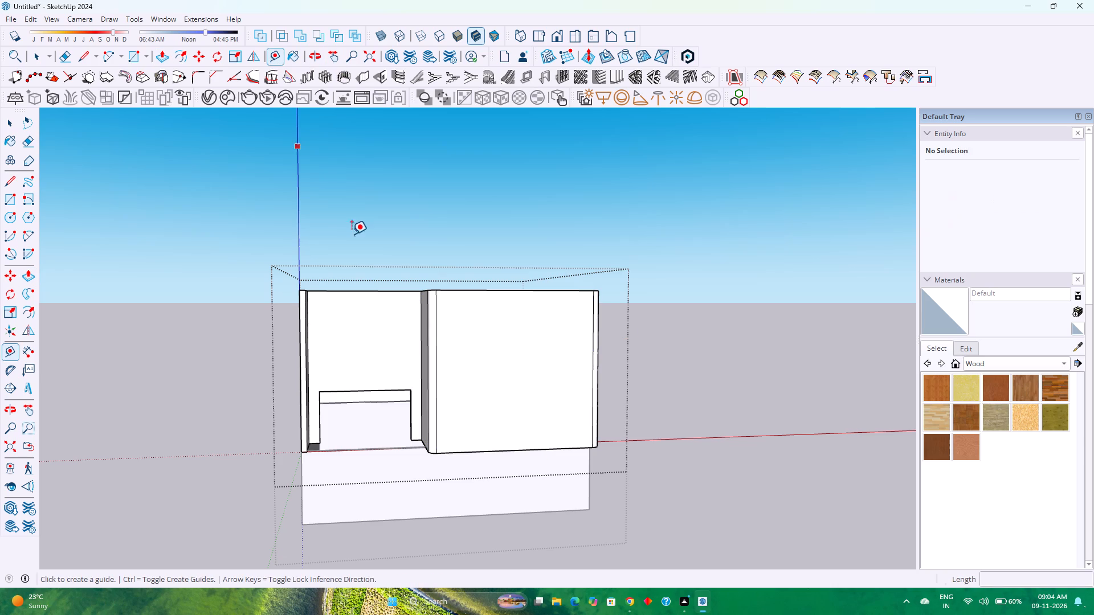
click(434, 378)
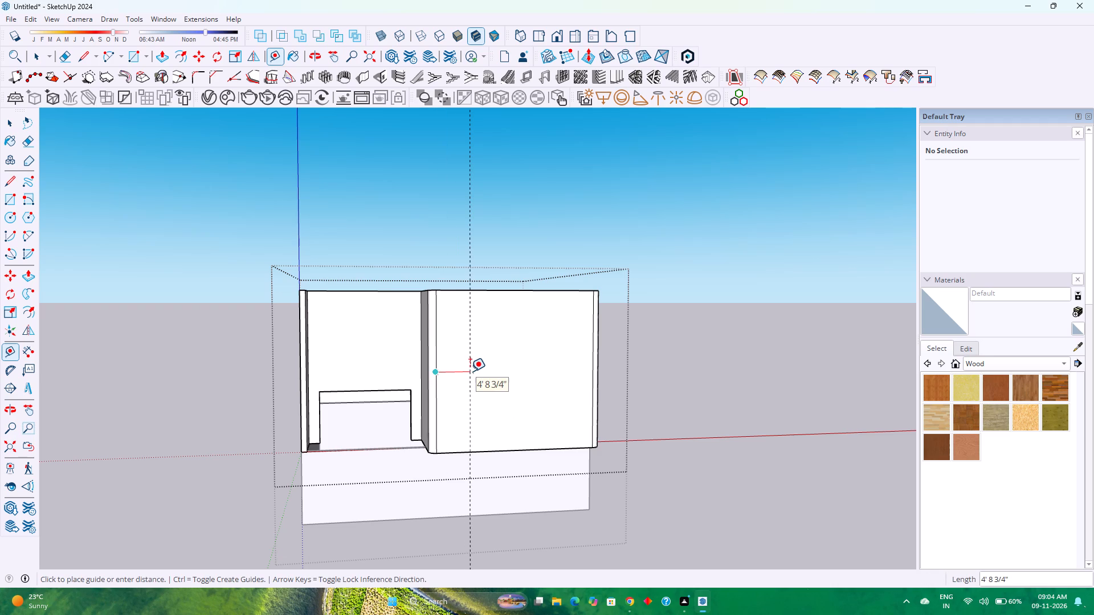
key(4)
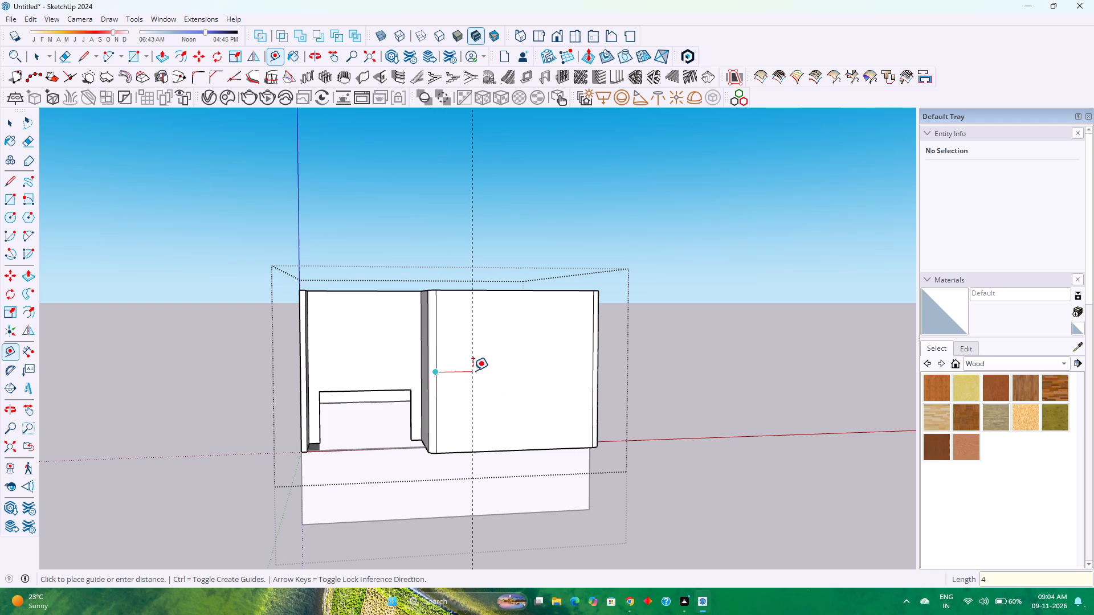
key(apostrophe)
key(Return)
Examine the rounded corner of the projecting section where it meets the recess side wall and the wall top.
scroll(415, 401, up, 2)
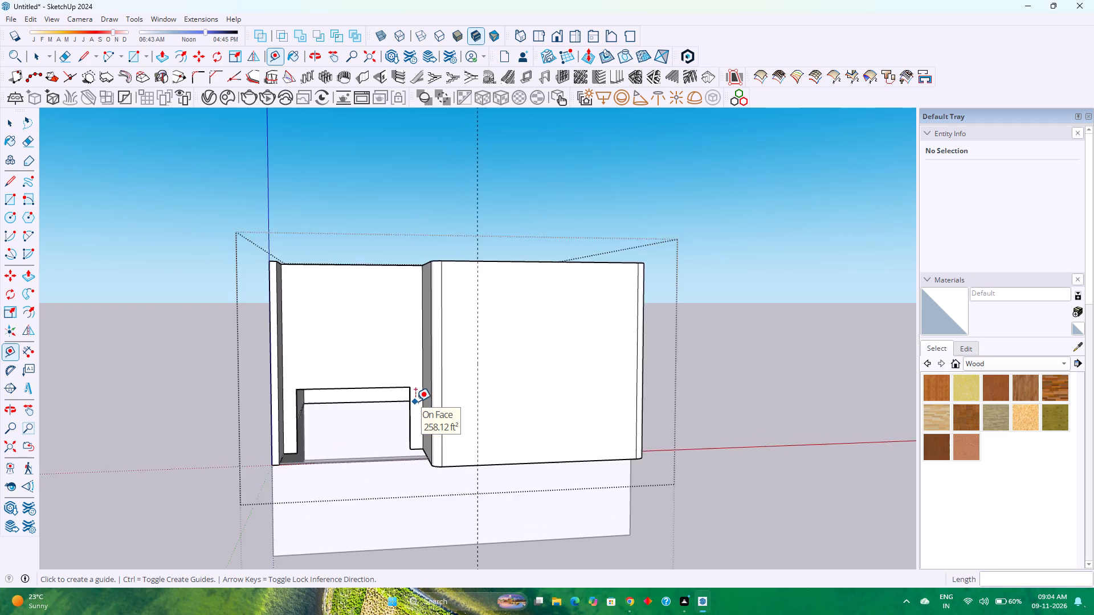
scroll(415, 401, up, 3)
middle_drag(417, 401, 548, 505)
middle_click(548, 505)
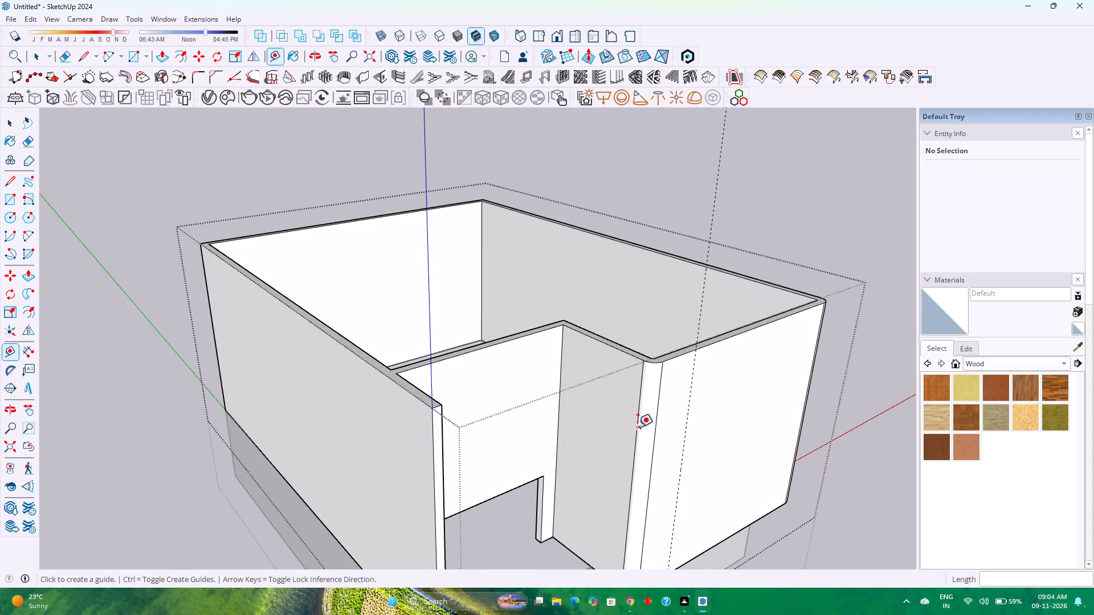
scroll(643, 375, up, 9)
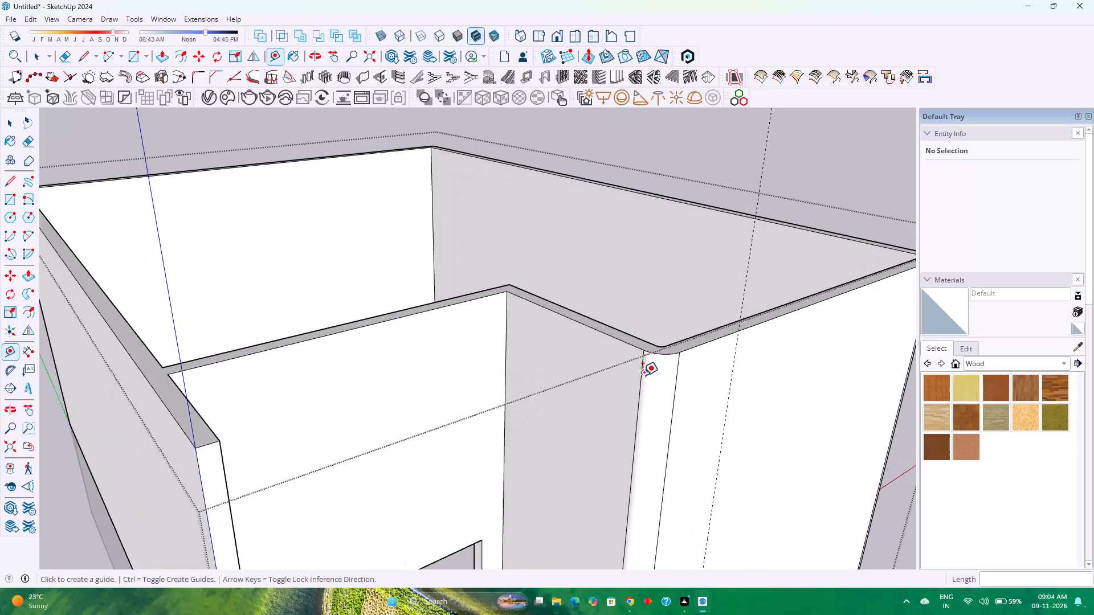
scroll(643, 375, up, 3)
scroll(624, 432, up, 12)
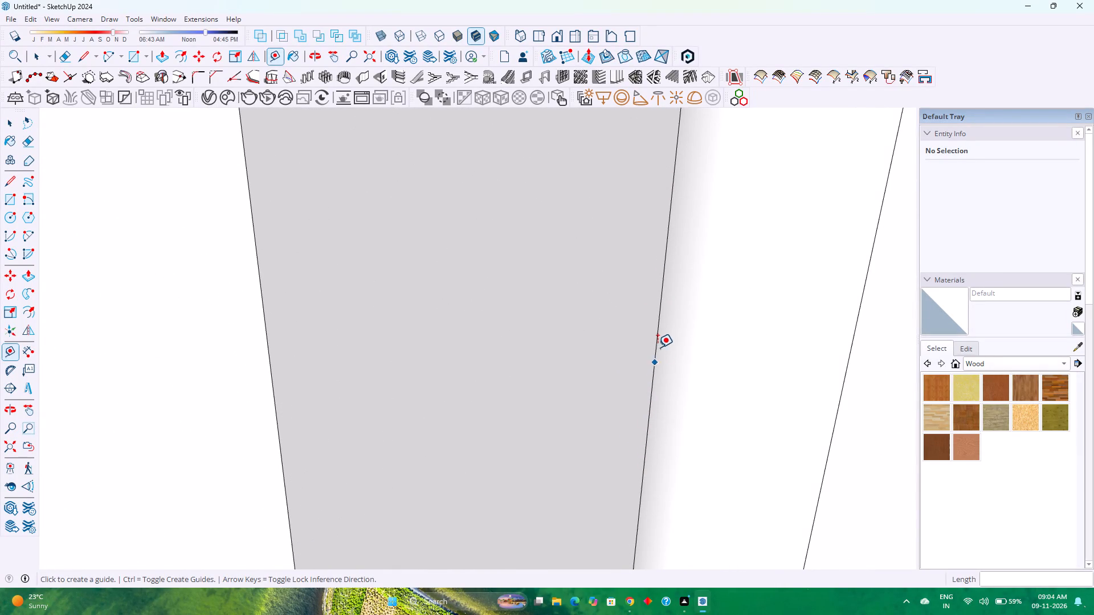
scroll(658, 346, down, 4)
middle_drag(654, 352, 590, 521)
scroll(589, 504, down, 3)
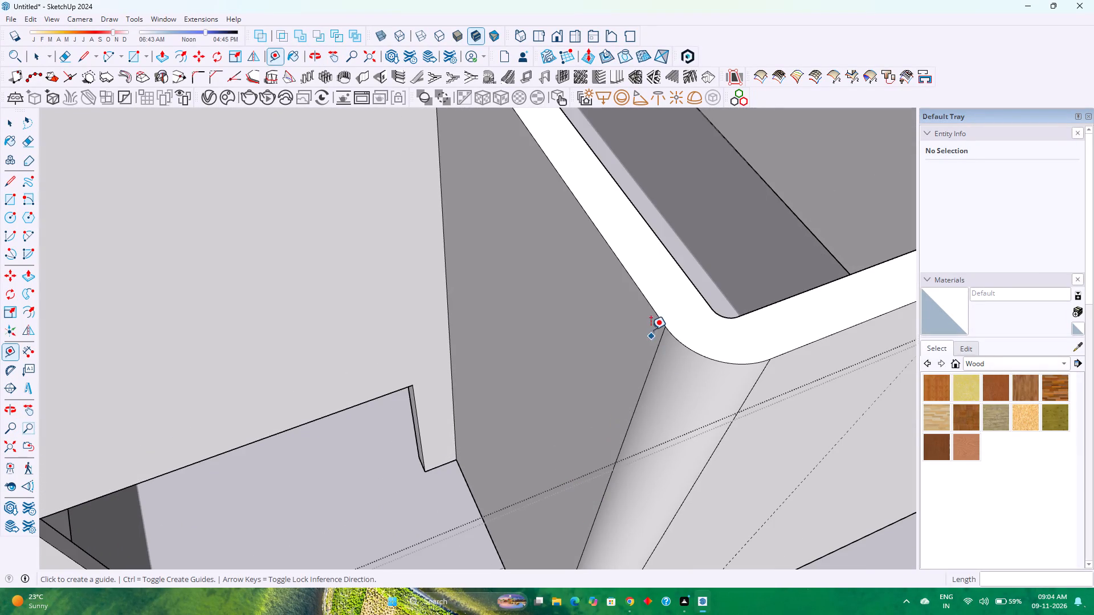
scroll(651, 330, up, 11)
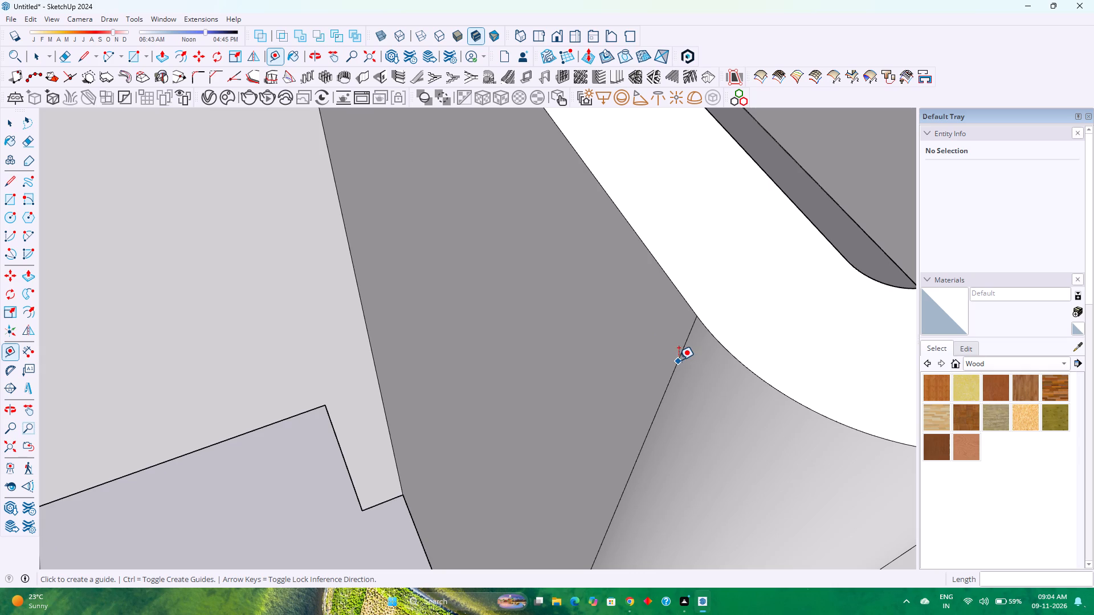
scroll(626, 402, down, 8)
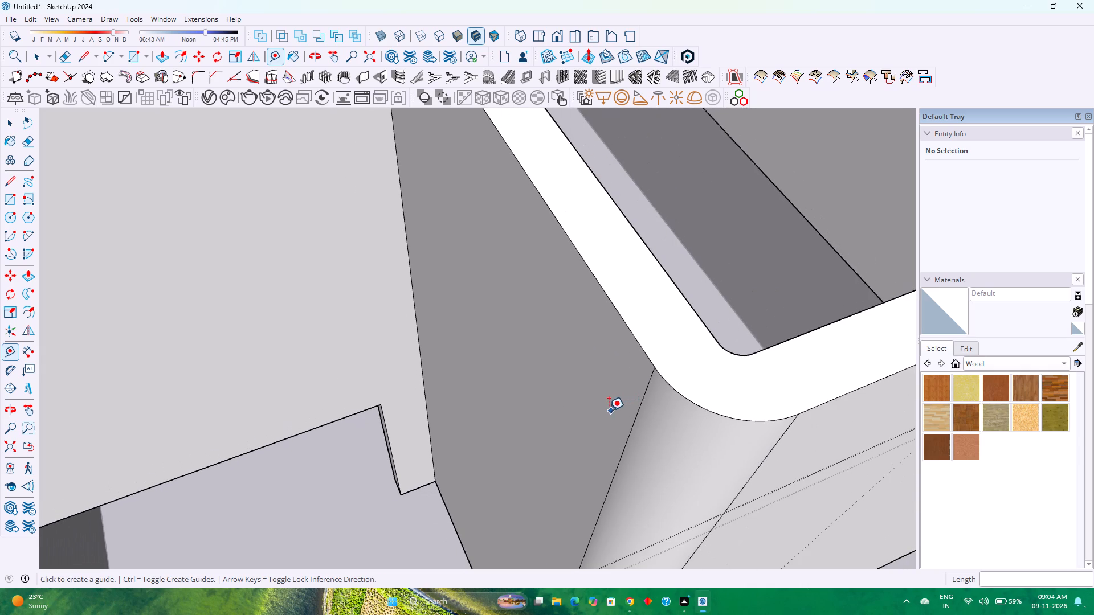
scroll(590, 423, down, 4)
scroll(590, 424, up, 1)
scroll(590, 424, down, 4)
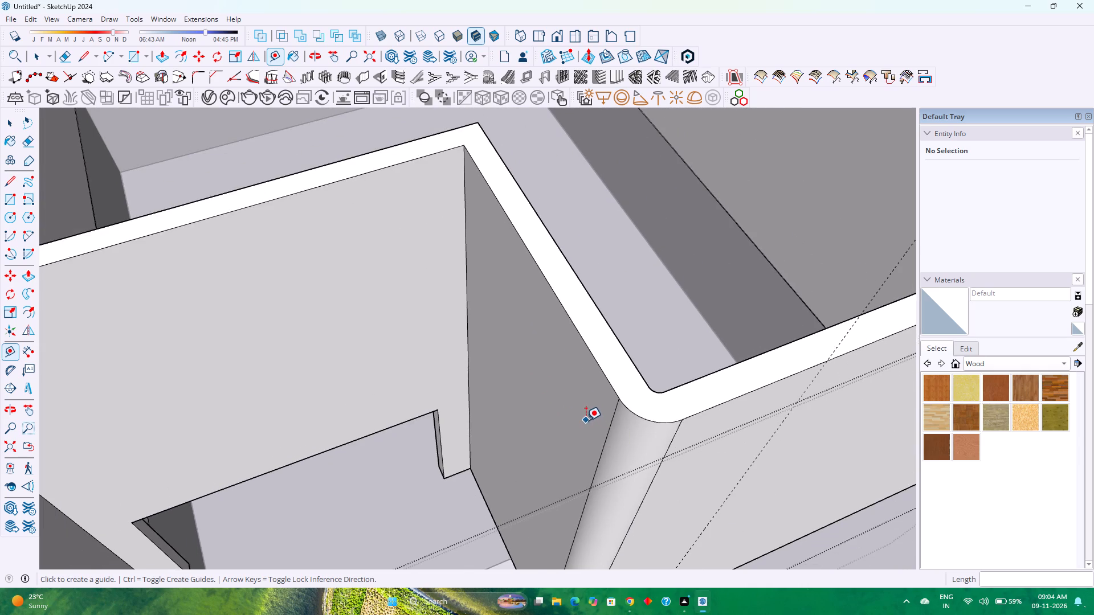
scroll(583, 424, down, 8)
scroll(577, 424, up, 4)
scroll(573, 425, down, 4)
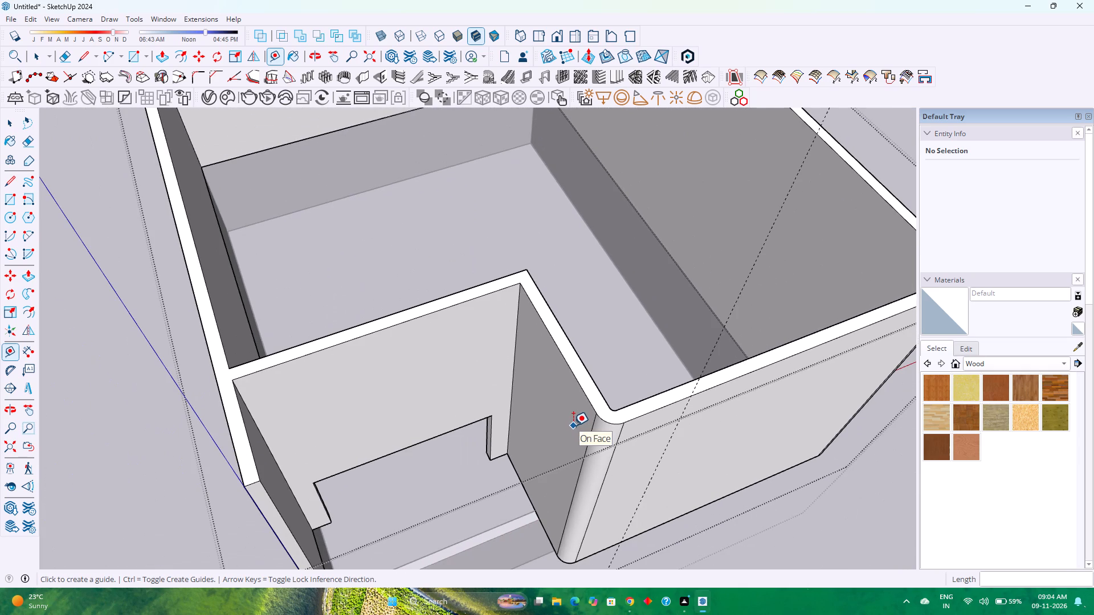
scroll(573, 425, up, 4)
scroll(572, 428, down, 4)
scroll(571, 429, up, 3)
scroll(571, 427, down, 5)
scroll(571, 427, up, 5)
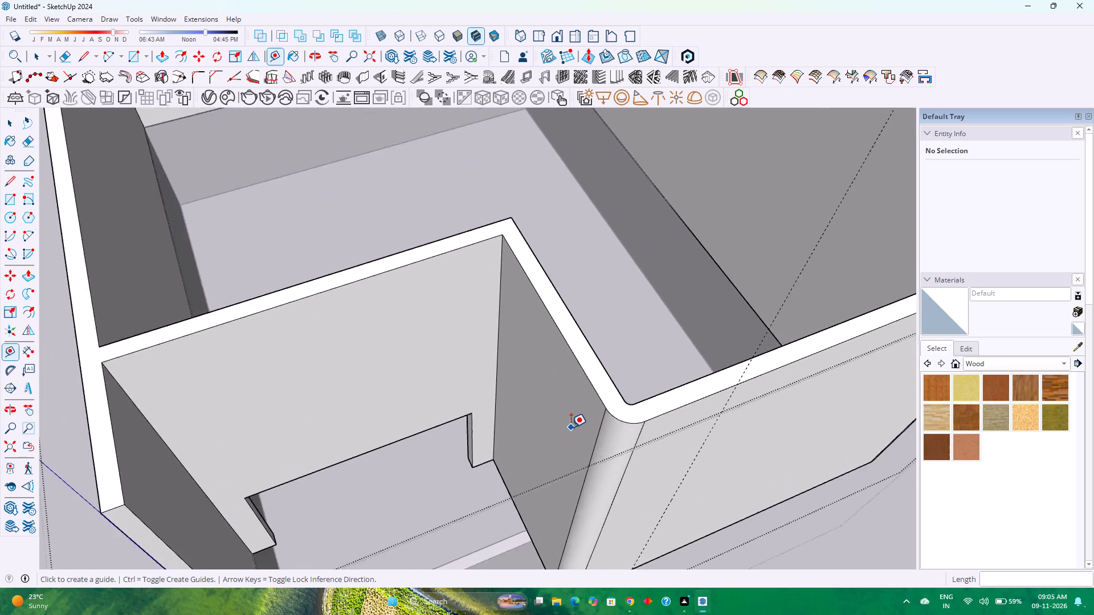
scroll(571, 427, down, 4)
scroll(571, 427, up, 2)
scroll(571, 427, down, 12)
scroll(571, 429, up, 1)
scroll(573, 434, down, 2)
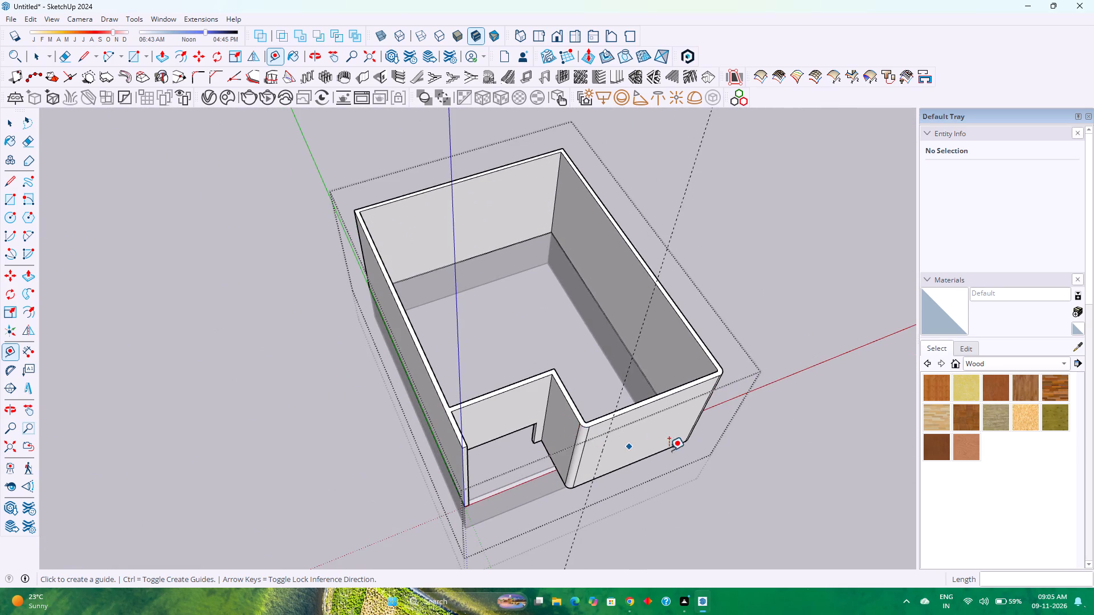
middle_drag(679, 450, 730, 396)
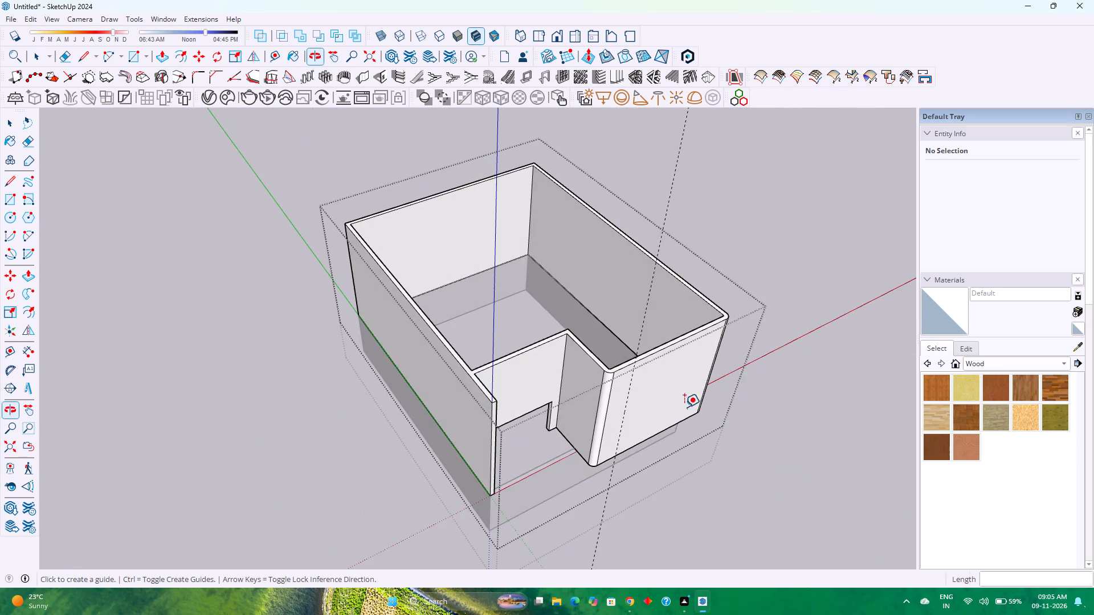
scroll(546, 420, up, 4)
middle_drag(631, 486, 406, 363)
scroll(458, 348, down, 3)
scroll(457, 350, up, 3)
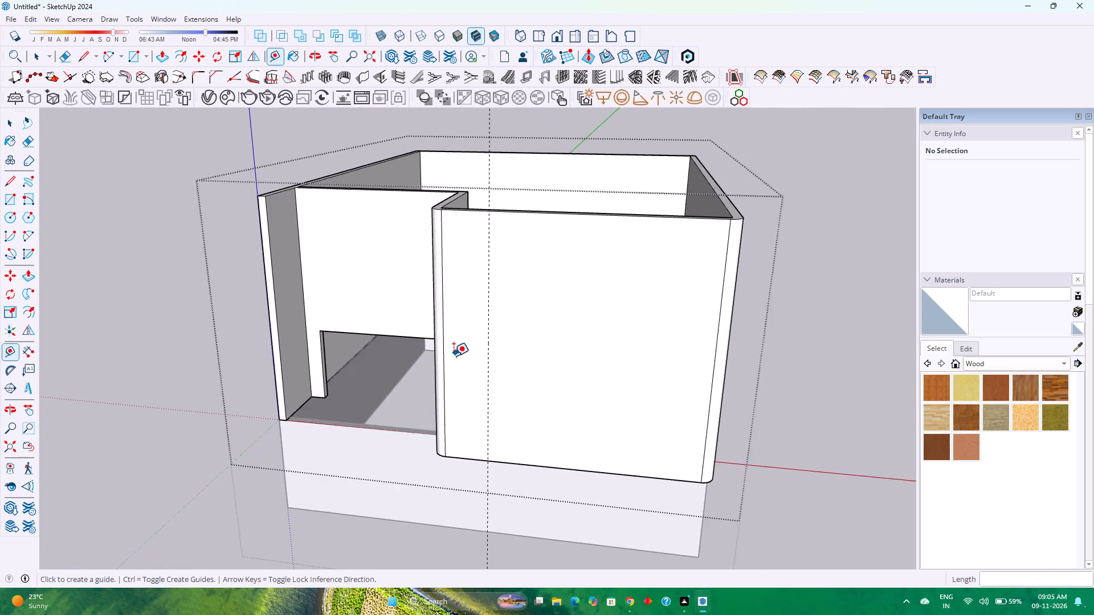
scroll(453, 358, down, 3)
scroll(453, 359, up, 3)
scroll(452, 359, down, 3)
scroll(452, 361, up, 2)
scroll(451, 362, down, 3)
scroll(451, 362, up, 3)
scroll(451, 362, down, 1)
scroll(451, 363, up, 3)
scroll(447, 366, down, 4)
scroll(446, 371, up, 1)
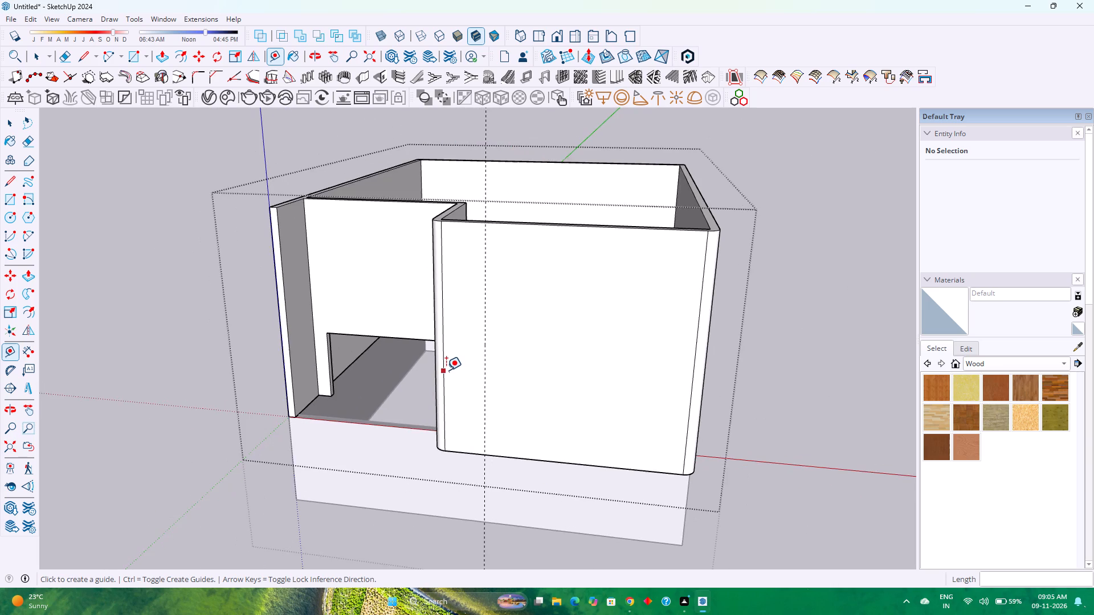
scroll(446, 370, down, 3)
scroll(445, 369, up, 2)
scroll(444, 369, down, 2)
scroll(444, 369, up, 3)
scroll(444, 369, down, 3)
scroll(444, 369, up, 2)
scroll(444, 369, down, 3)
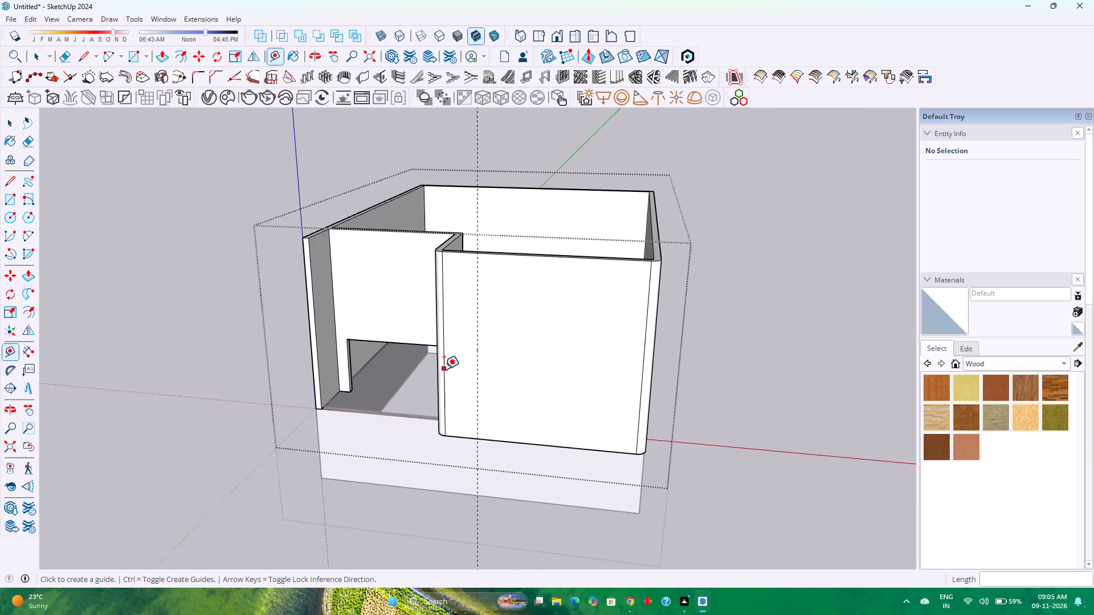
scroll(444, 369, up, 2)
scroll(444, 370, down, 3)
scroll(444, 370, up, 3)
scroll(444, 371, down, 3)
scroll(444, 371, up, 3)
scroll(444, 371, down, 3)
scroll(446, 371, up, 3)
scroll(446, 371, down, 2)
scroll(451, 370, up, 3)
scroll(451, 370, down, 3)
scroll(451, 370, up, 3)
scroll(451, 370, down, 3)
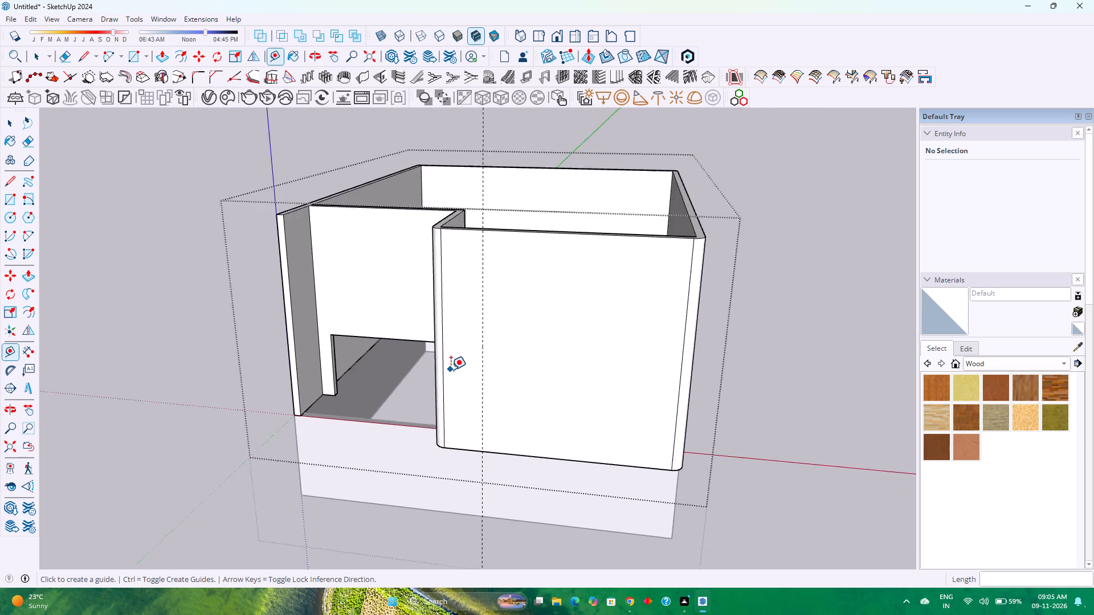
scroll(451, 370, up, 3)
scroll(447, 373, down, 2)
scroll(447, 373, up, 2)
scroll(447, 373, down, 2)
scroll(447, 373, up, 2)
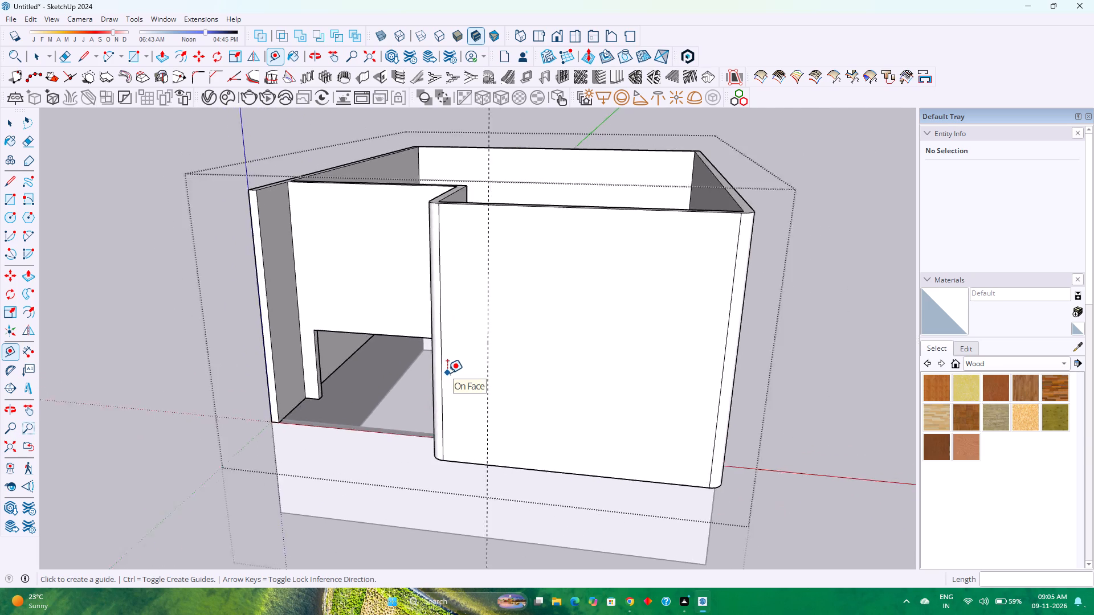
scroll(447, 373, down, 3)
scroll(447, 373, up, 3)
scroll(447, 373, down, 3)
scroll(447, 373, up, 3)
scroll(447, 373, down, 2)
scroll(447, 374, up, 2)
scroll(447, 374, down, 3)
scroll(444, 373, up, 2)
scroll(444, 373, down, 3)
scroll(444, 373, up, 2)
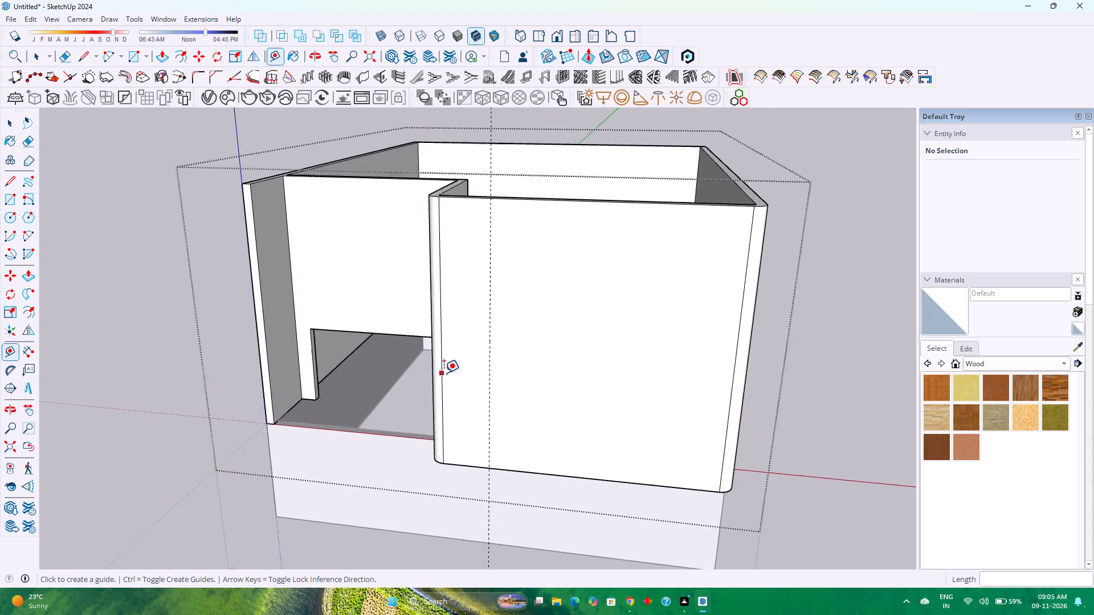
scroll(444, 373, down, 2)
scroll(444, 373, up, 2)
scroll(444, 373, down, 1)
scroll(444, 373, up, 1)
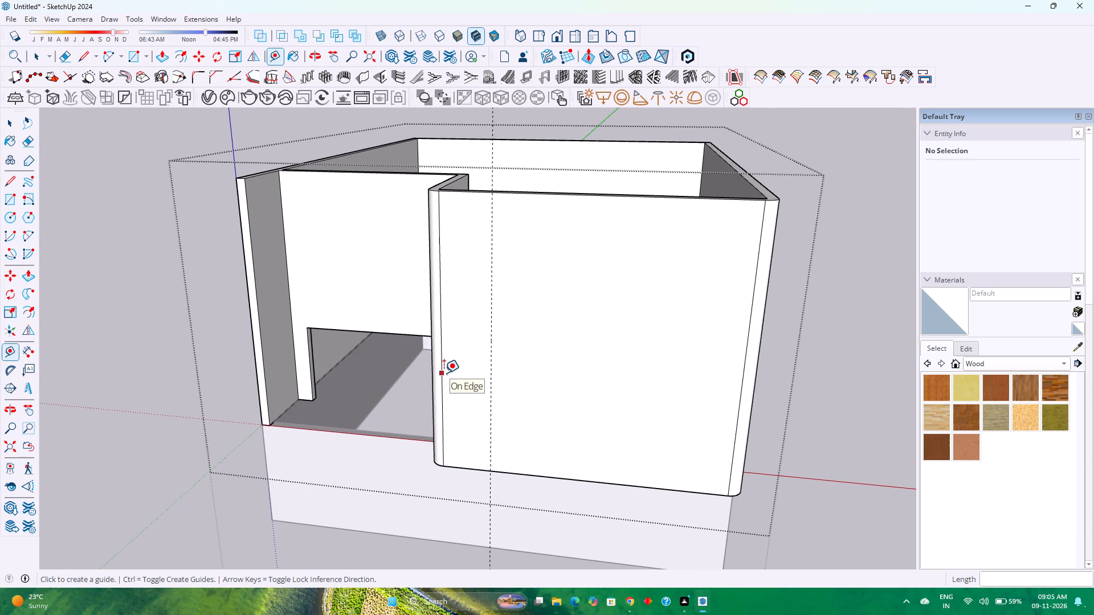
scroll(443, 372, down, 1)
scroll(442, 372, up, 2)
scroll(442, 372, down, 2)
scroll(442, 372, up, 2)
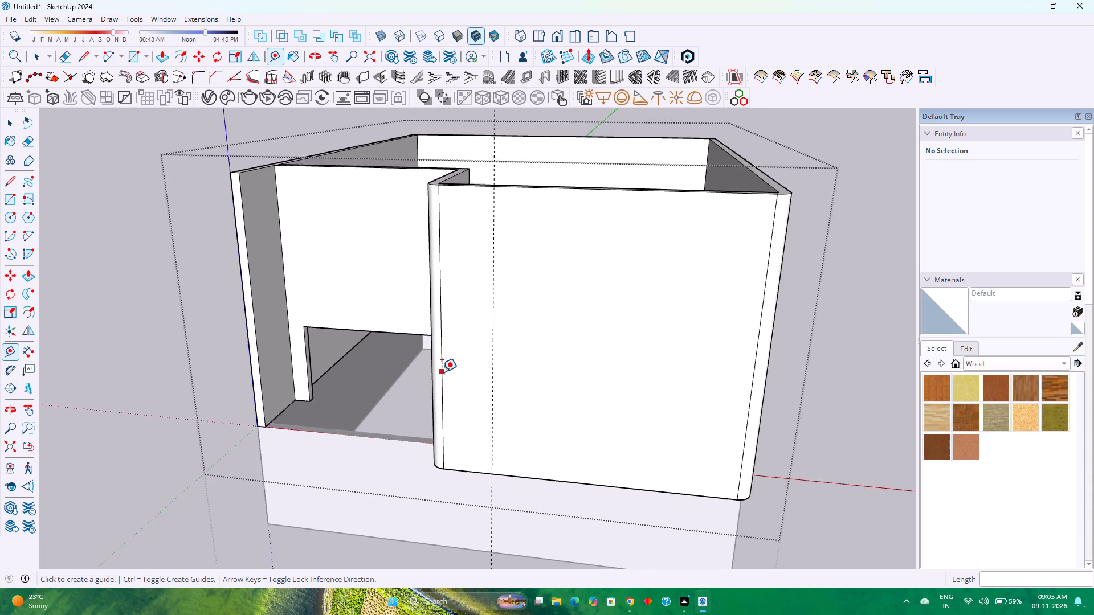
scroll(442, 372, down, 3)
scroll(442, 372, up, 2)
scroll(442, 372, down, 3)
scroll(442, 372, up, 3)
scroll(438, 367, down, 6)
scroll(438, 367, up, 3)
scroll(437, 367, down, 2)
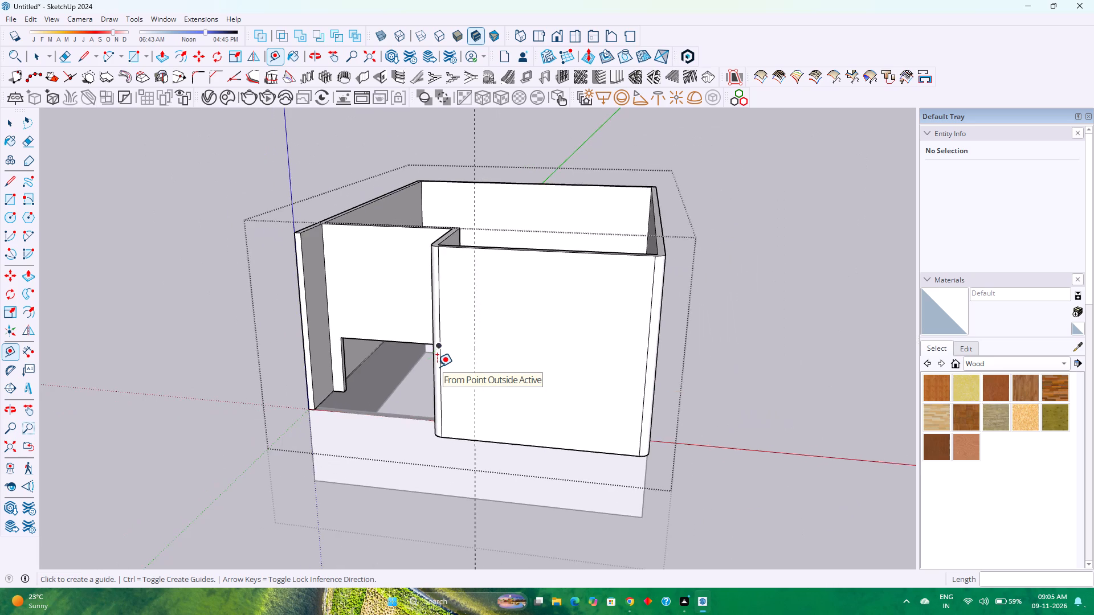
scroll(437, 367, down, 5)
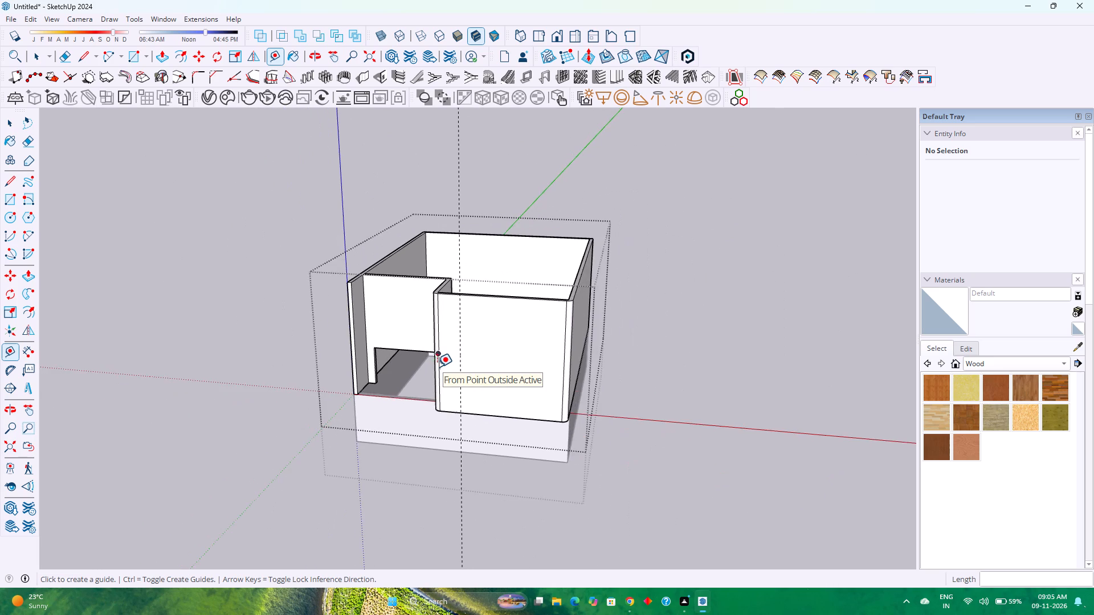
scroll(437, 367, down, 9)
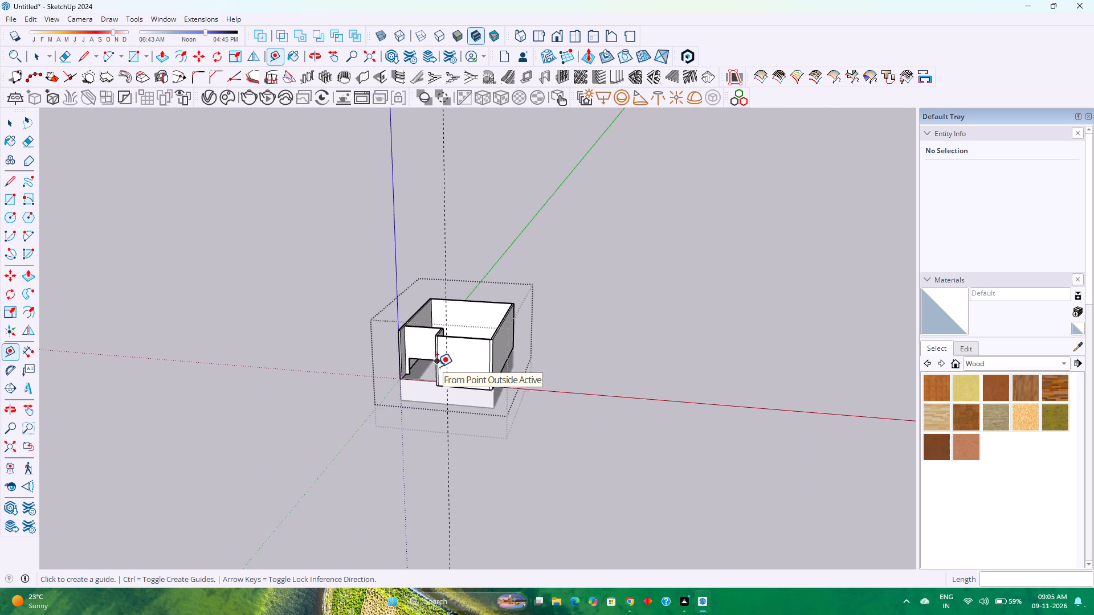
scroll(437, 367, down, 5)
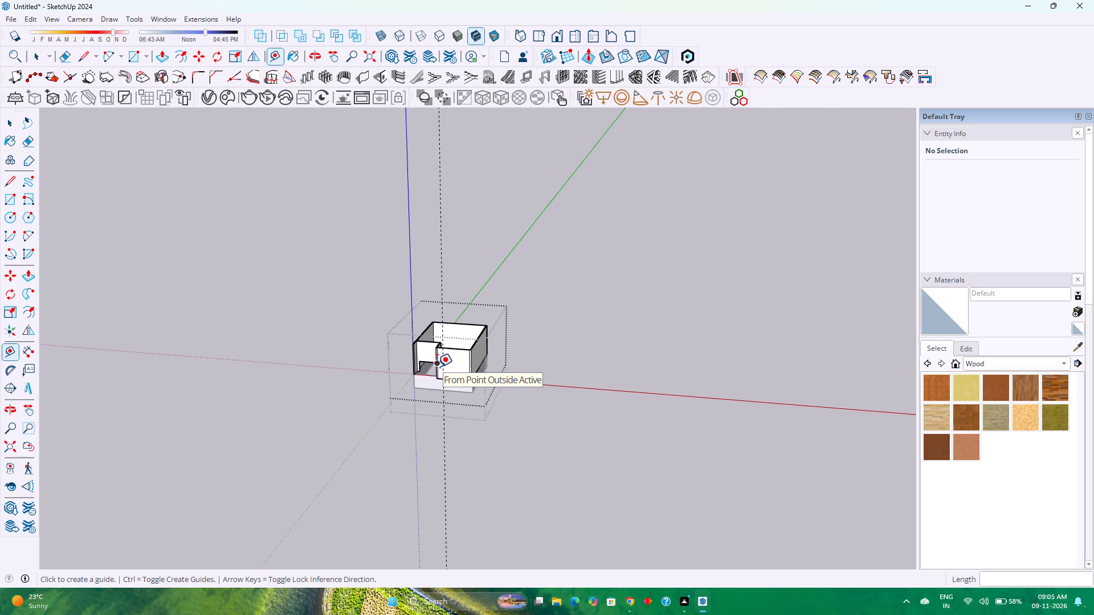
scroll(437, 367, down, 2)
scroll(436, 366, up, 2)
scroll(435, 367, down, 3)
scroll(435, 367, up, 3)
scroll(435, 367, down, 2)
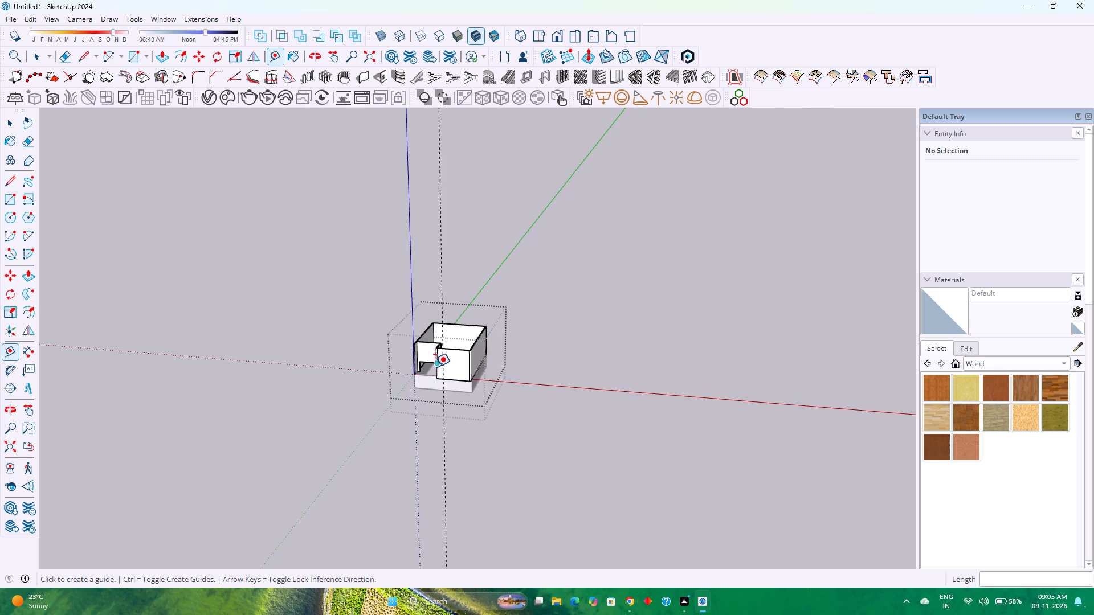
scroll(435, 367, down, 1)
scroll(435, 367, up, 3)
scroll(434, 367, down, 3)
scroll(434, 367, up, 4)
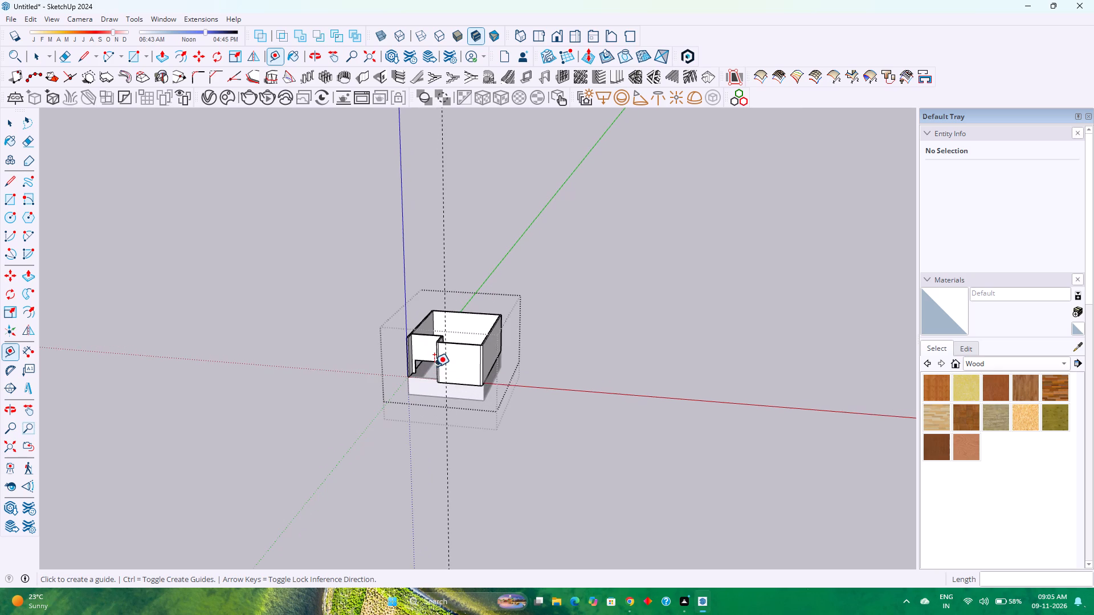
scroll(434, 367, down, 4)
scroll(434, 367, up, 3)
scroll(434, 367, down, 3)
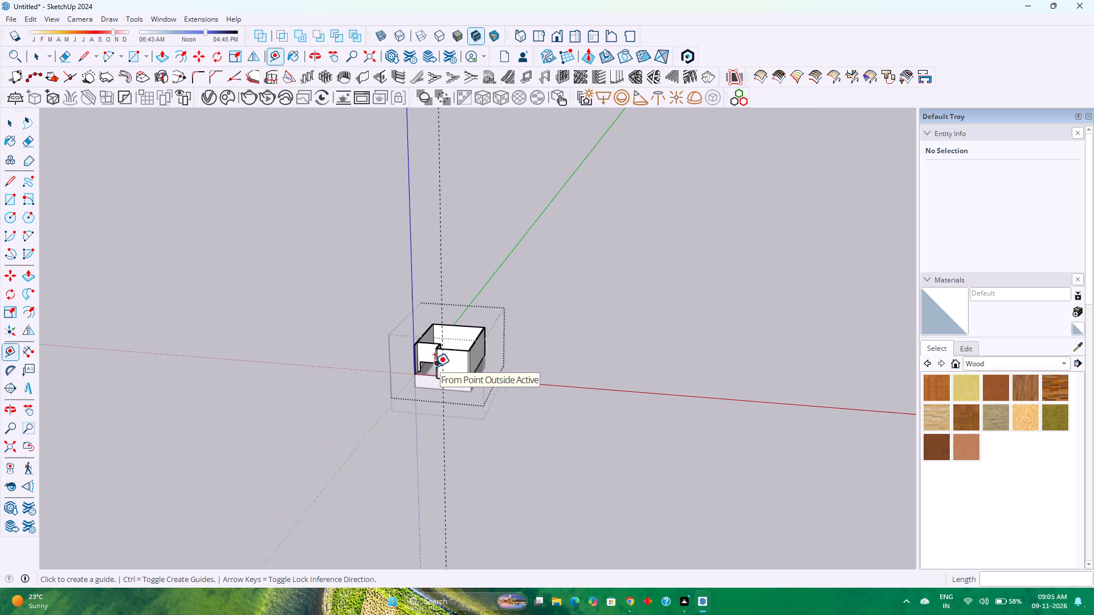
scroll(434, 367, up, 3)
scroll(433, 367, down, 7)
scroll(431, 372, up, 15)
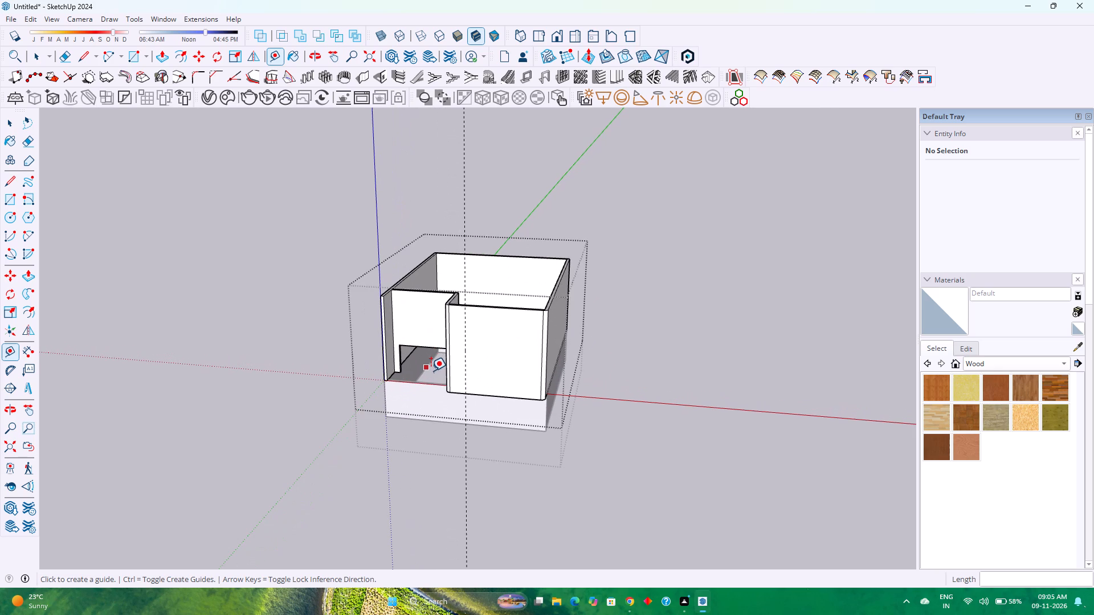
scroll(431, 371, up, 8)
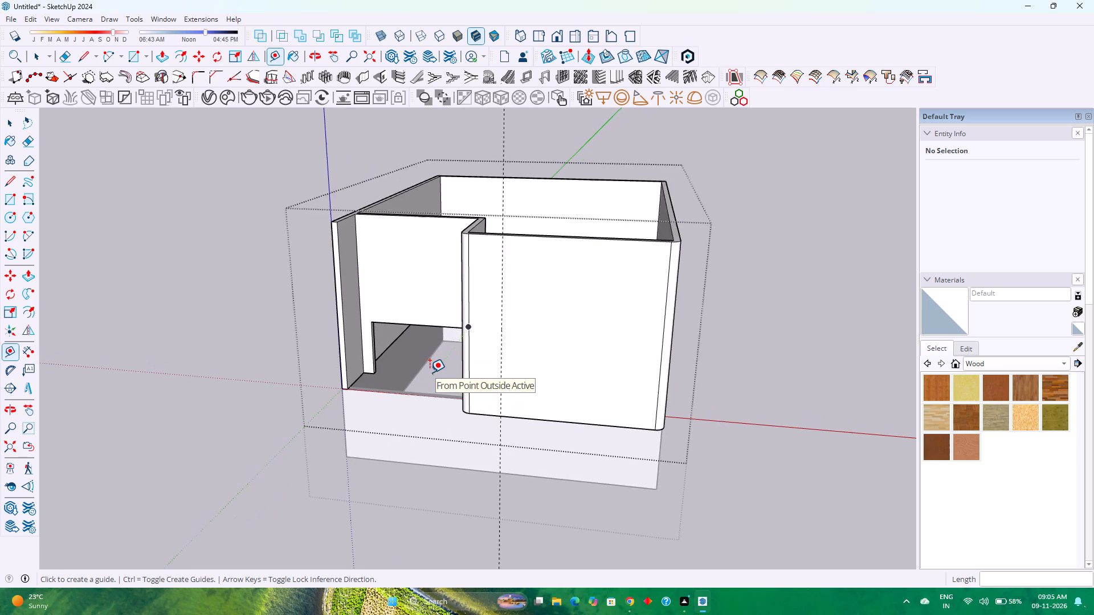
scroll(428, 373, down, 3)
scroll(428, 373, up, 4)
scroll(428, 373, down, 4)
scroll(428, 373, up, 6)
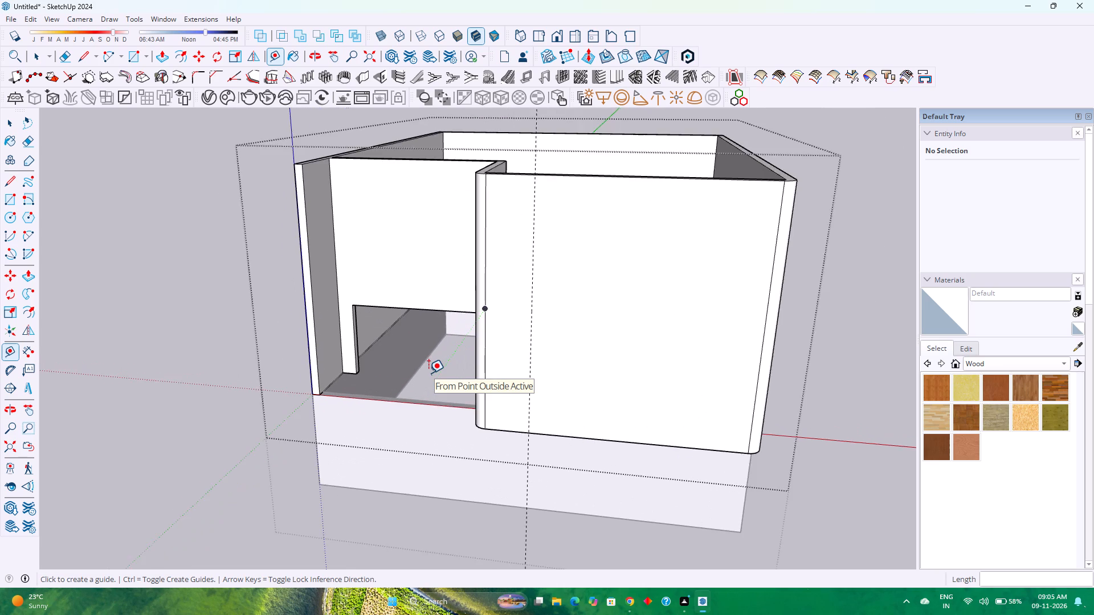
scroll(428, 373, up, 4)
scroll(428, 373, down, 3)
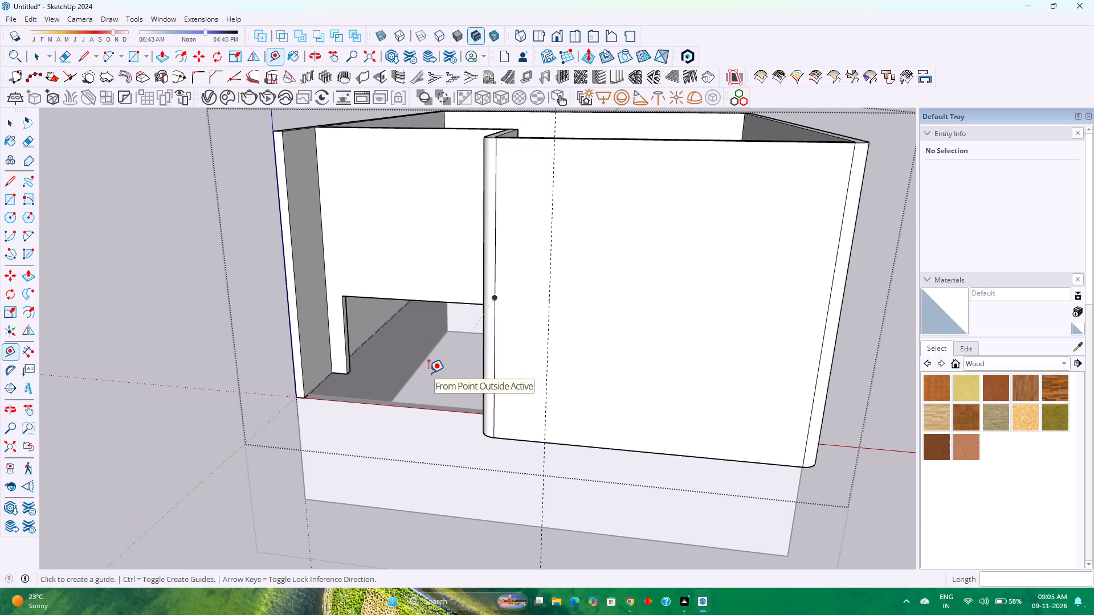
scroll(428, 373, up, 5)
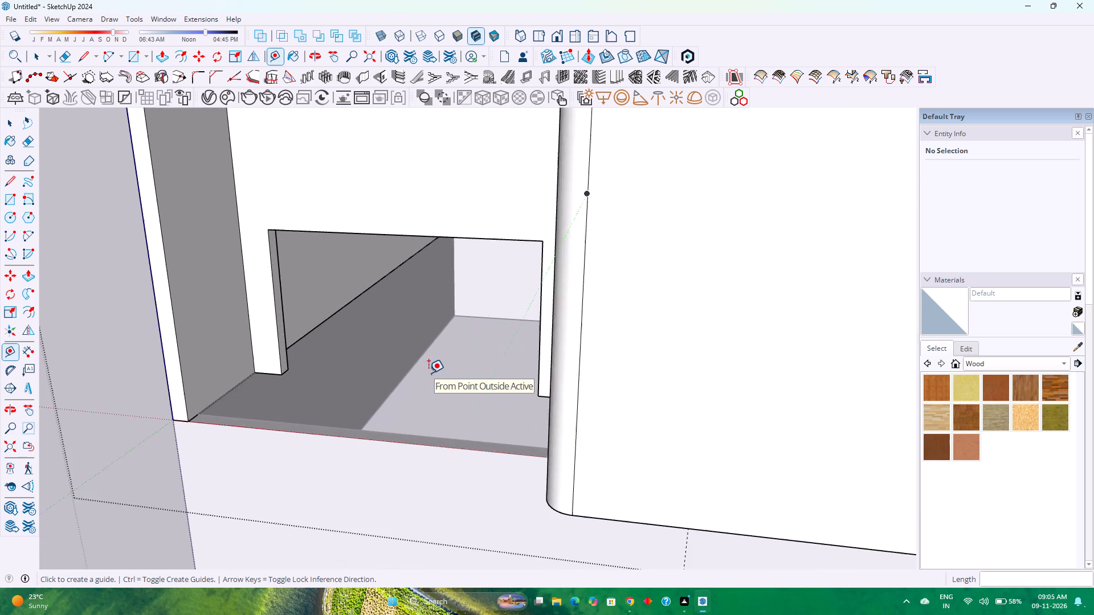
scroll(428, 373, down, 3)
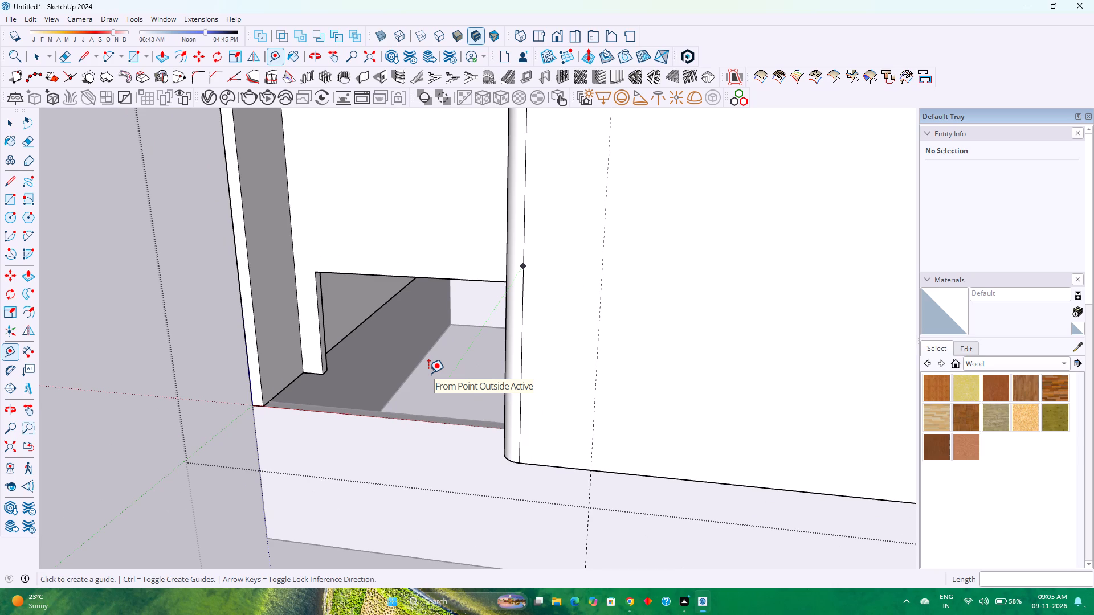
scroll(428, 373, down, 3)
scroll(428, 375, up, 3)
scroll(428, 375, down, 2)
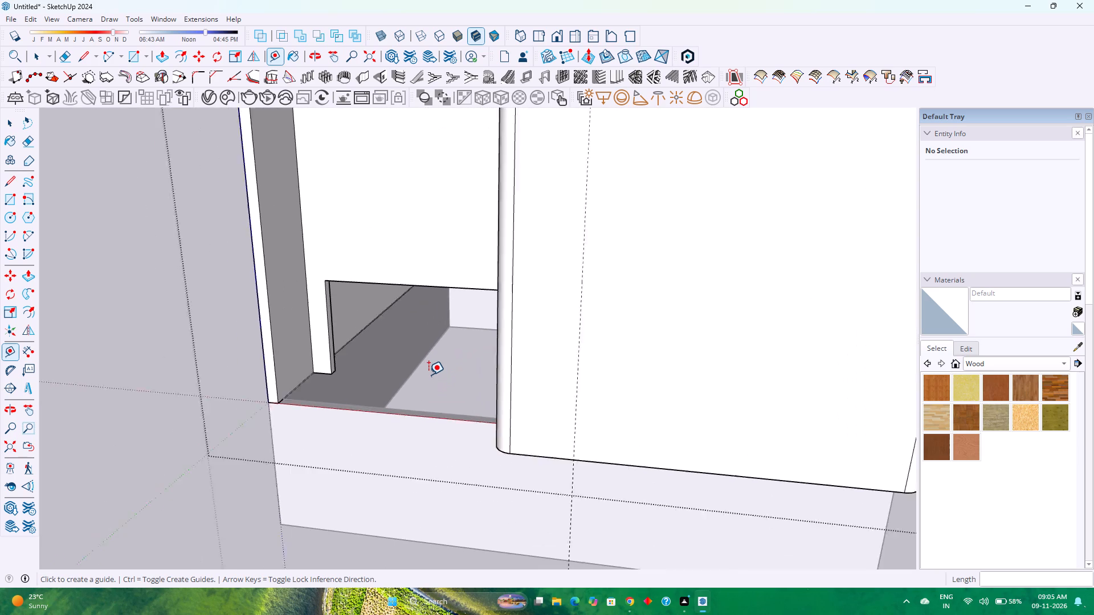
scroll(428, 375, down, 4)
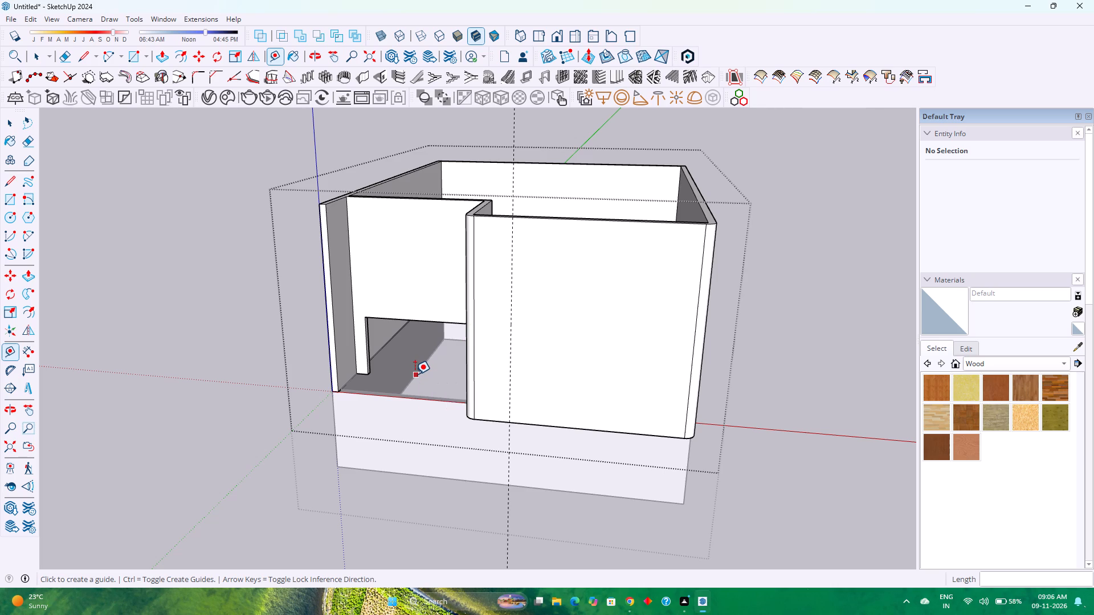
Place a vertical guide on the recess side wall, 5' from the inner corner with the recess back wall.
scroll(415, 374, down, 3)
middle_drag(414, 376, 442, 384)
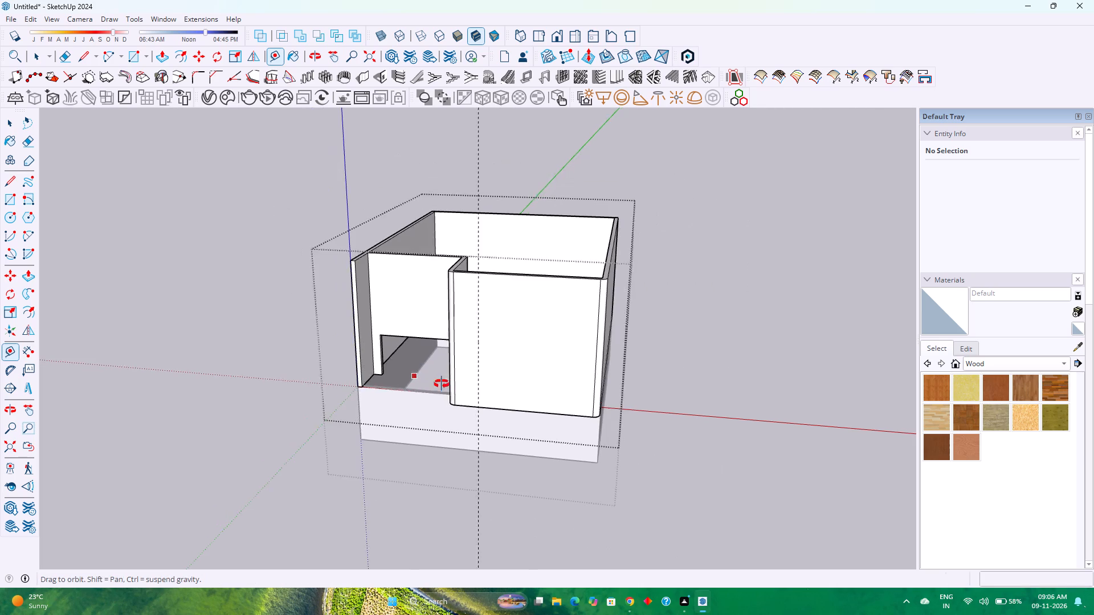
middle_drag(442, 384, 601, 457)
middle_drag(606, 457, 666, 453)
middle_click(666, 453)
scroll(580, 285, up, 7)
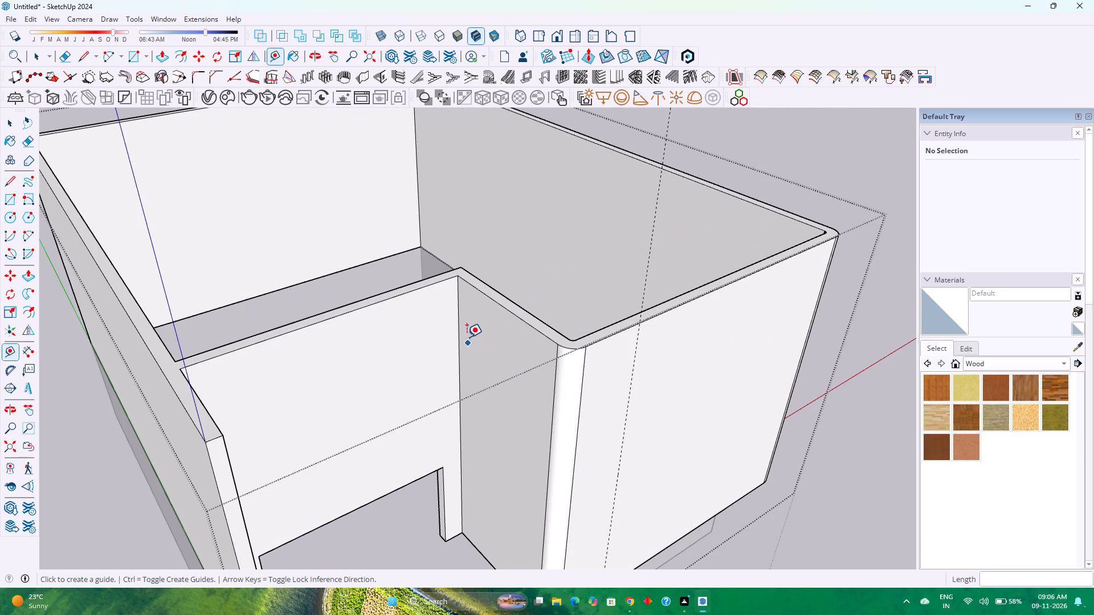
click(459, 314)
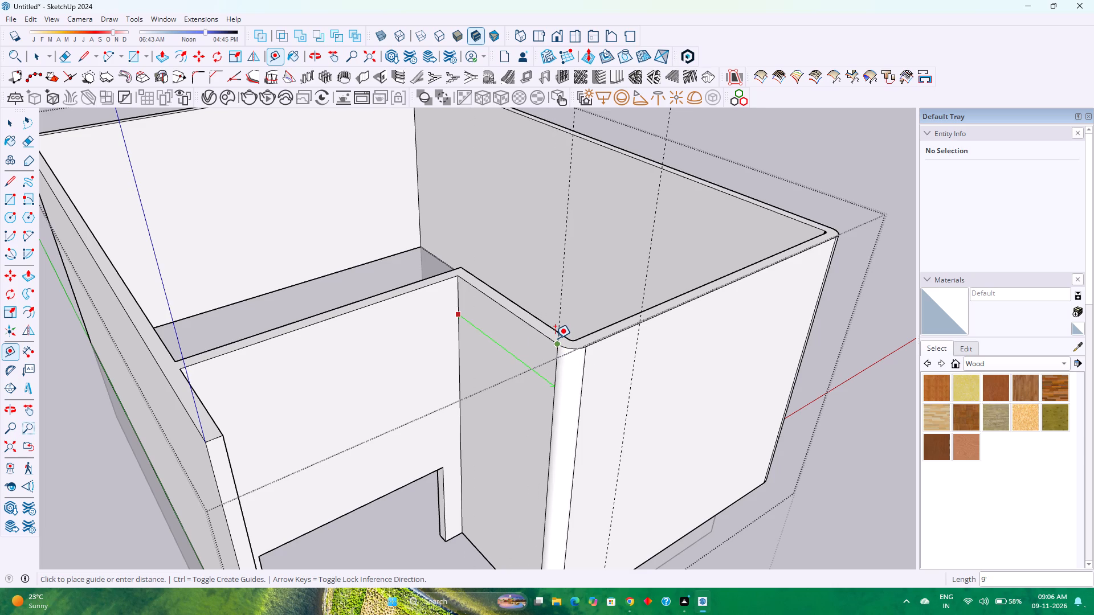
key(5)
key(apostrophe)
key(Return)
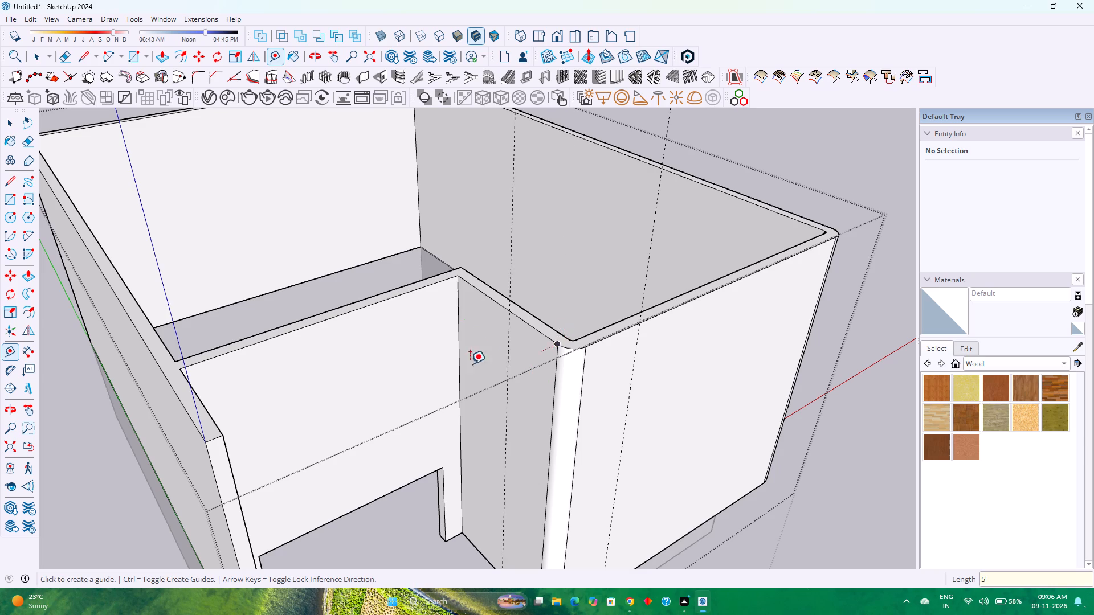
Place a horizontal guide on the projecting section's front face, 3' below its top edge.
scroll(442, 364, down, 3)
middle_drag(514, 413, 402, 301)
scroll(402, 300, down, 2)
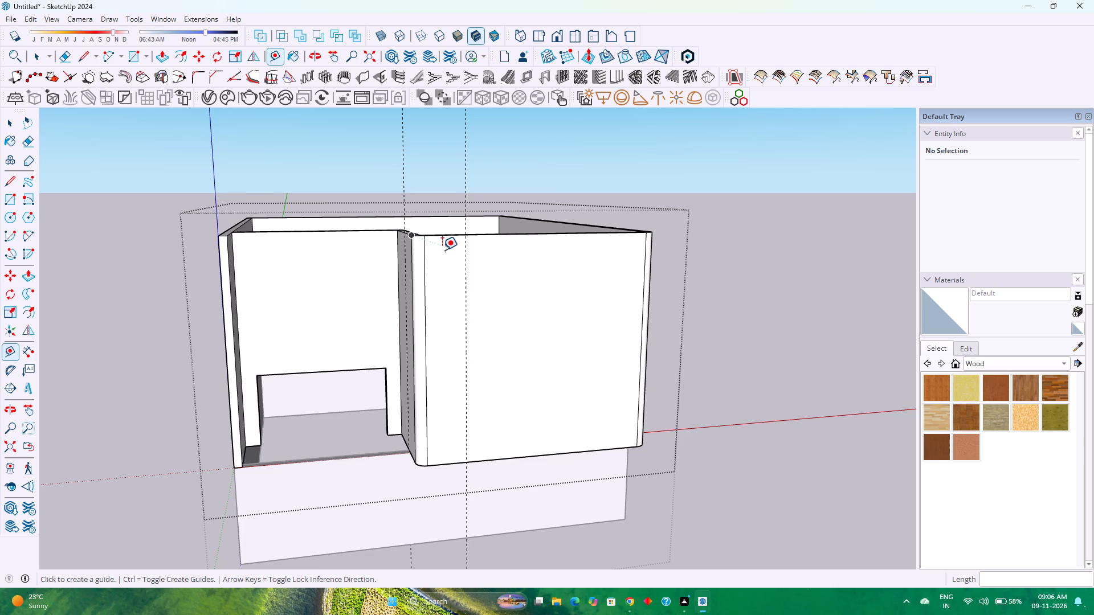
scroll(442, 250, up, 4)
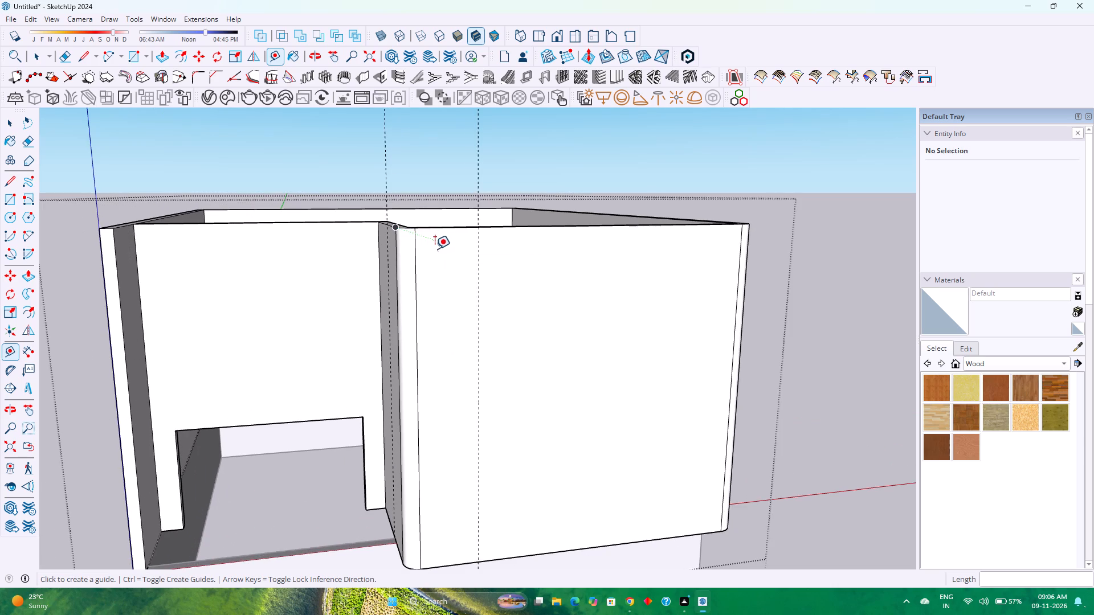
scroll(432, 244, up, 6)
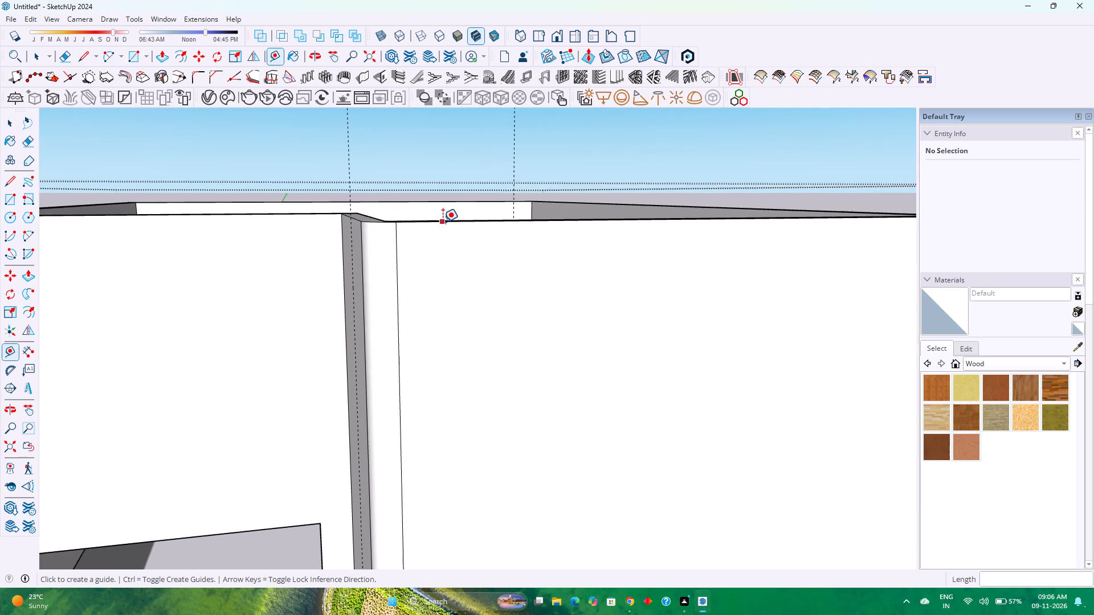
scroll(443, 222, up, 2)
scroll(450, 254, down, 7)
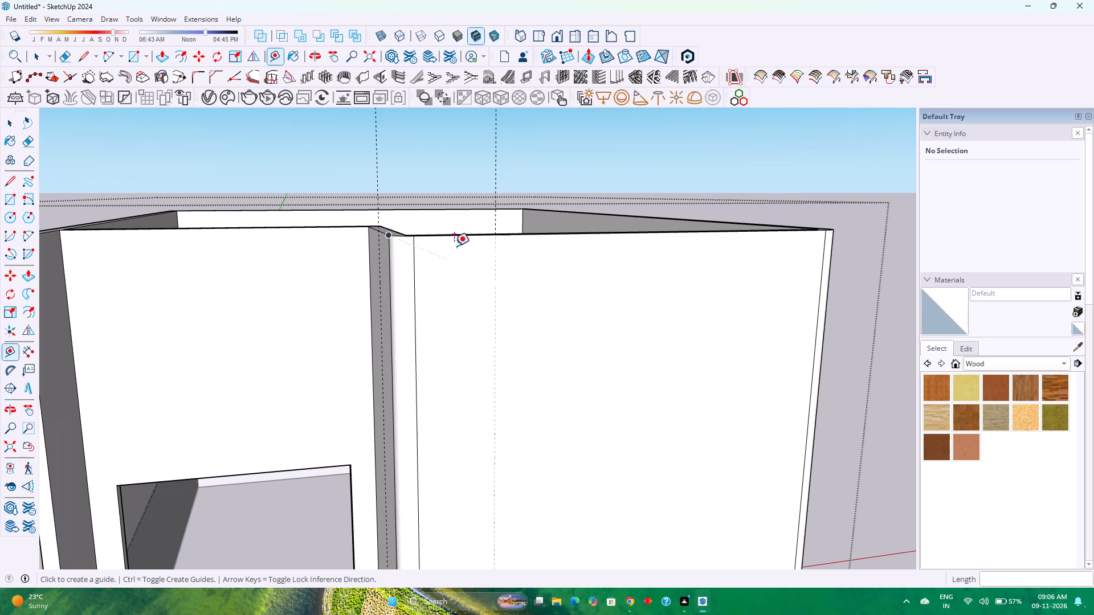
middle_drag(468, 297, 295, 306)
middle_click(296, 306)
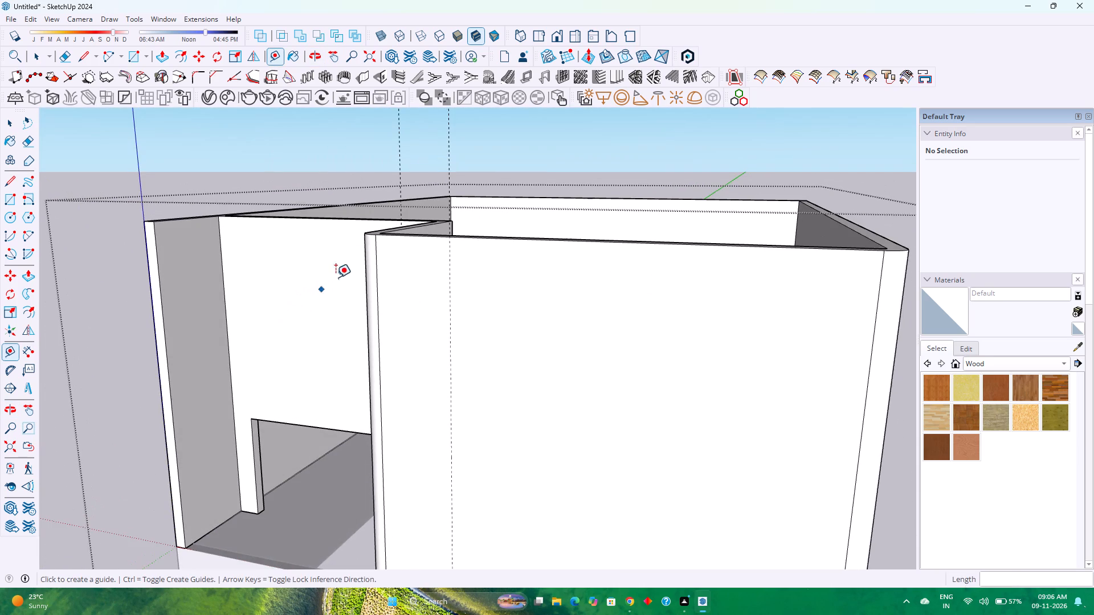
scroll(373, 260, up, 3)
click(408, 226)
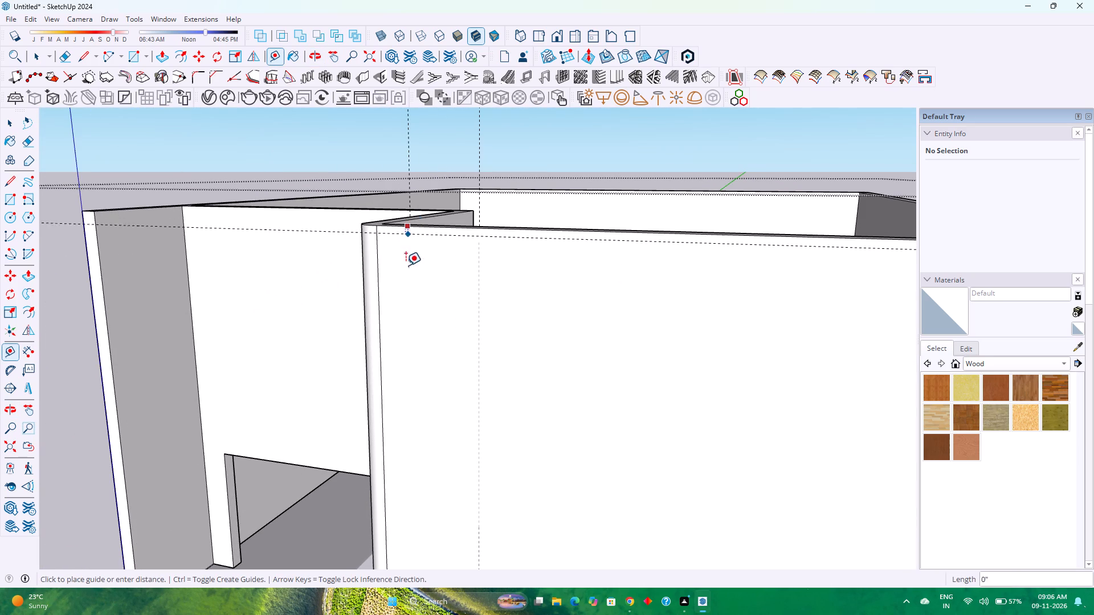
scroll(424, 327, down, 3)
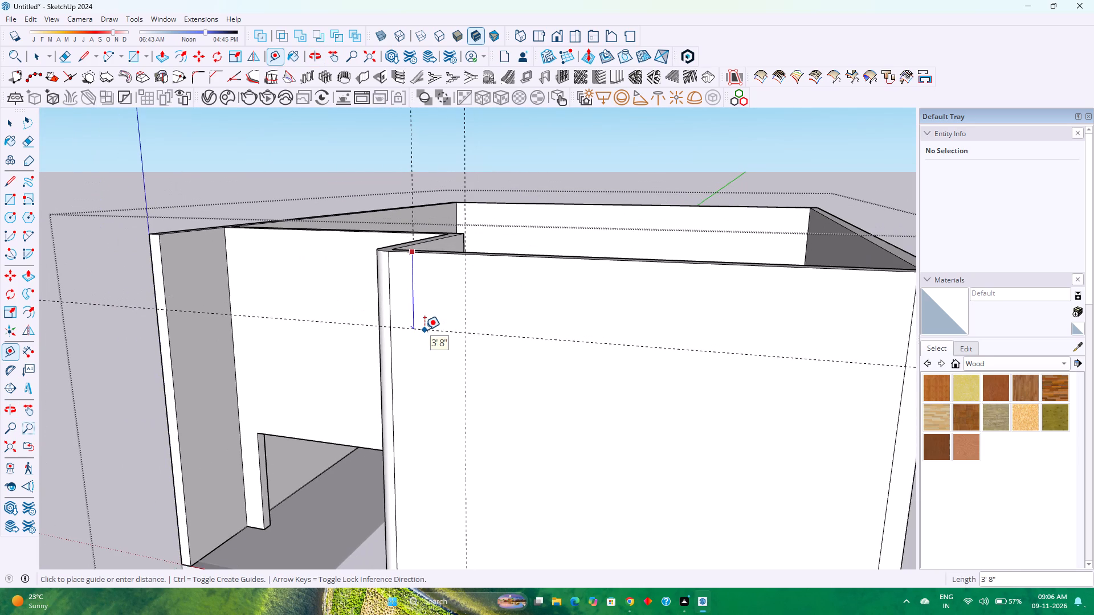
key(3)
key(apostrophe)
key(Return)
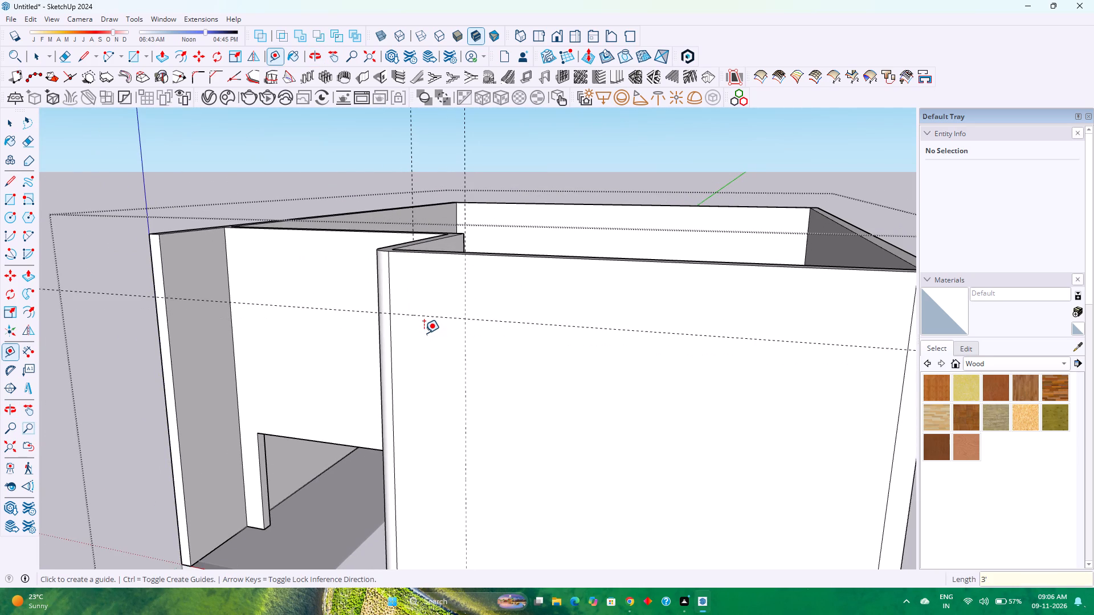
Place a horizontal guide on the projecting section's front face, 2' above its bottom edge.
scroll(424, 333, down, 7)
middle_drag(420, 339, 480, 269)
middle_click(480, 269)
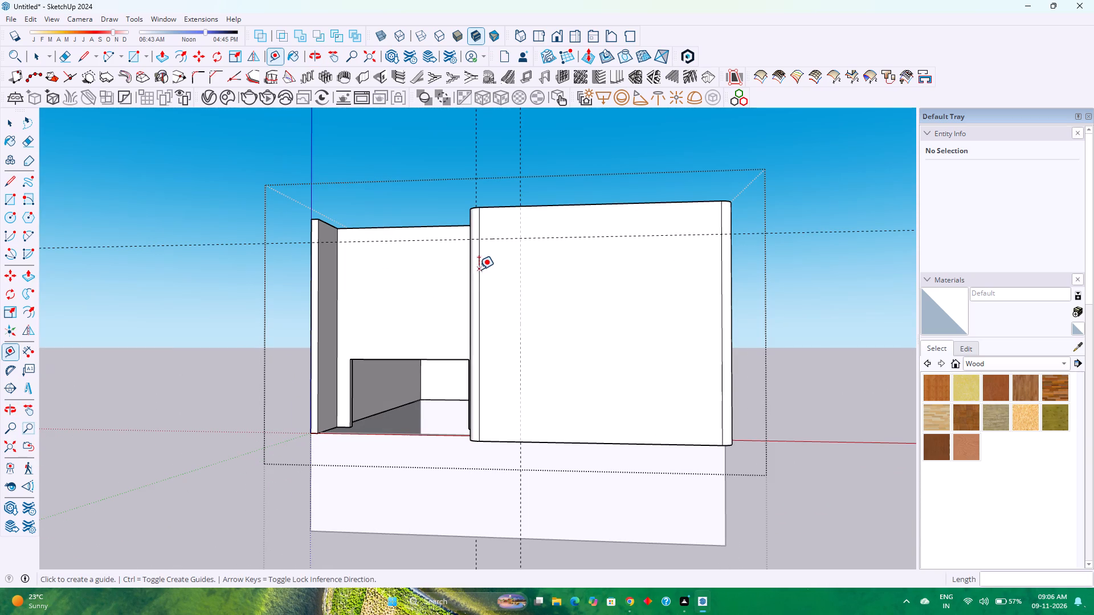
click(500, 441)
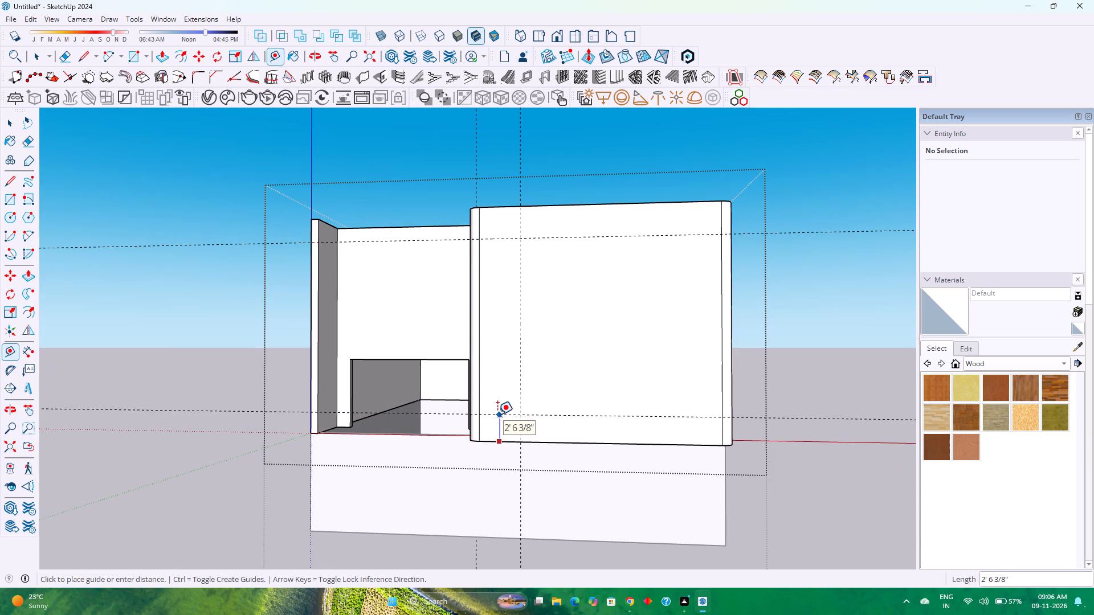
key(2)
key(apostrophe)
key(Return)
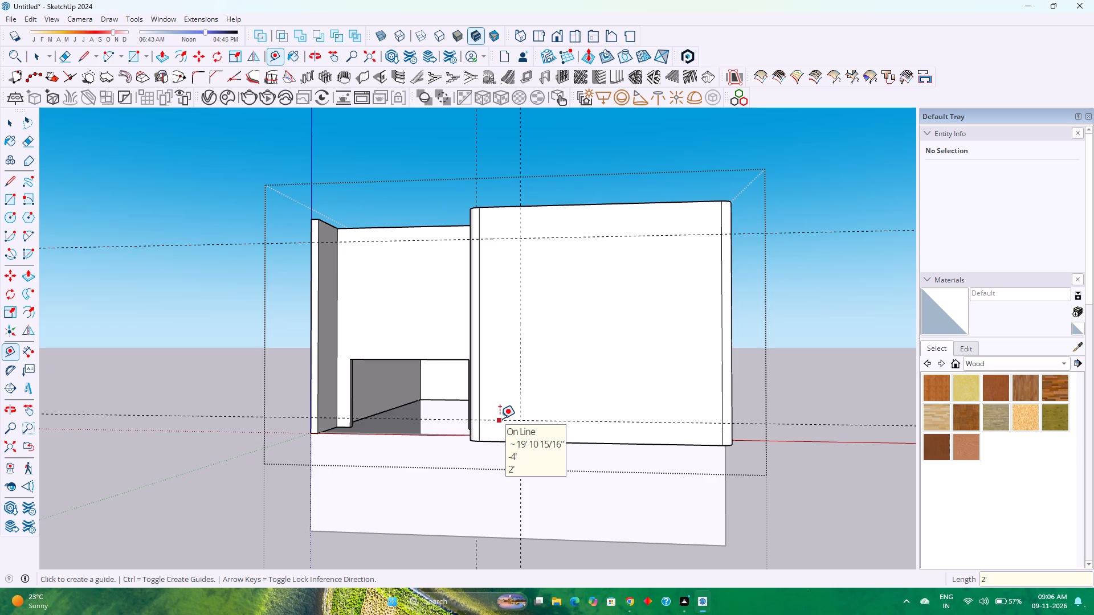
Place a horizontal guide on the recess side wall, 3' below its top edge, aligned with the front face's upper guide.
scroll(497, 342, up, 3)
middle_drag(495, 342, 472, 384)
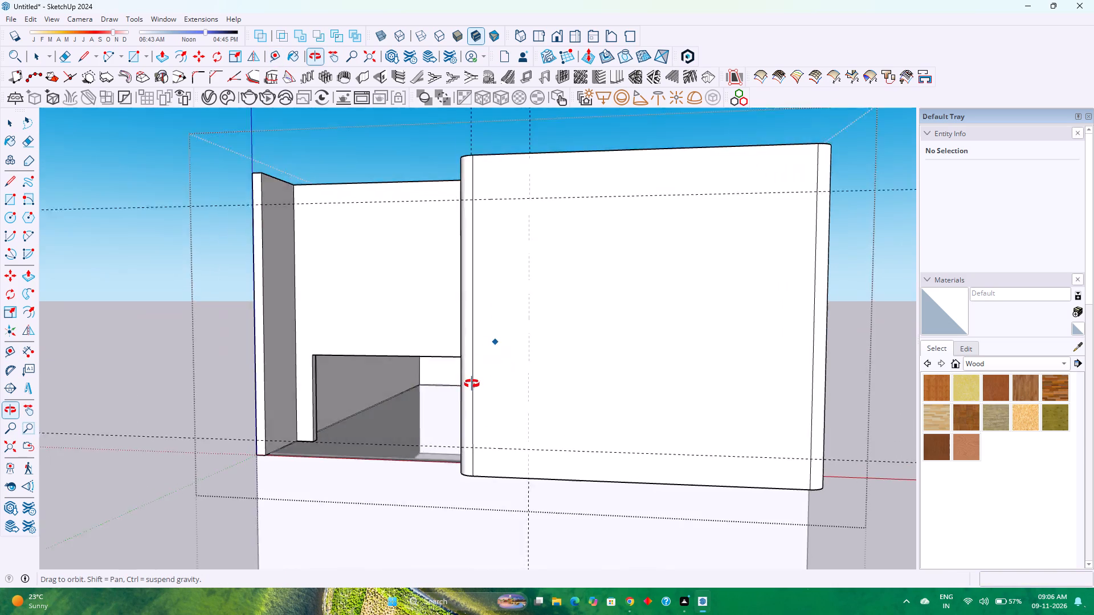
middle_drag(472, 384, 374, 489)
scroll(386, 428, down, 3)
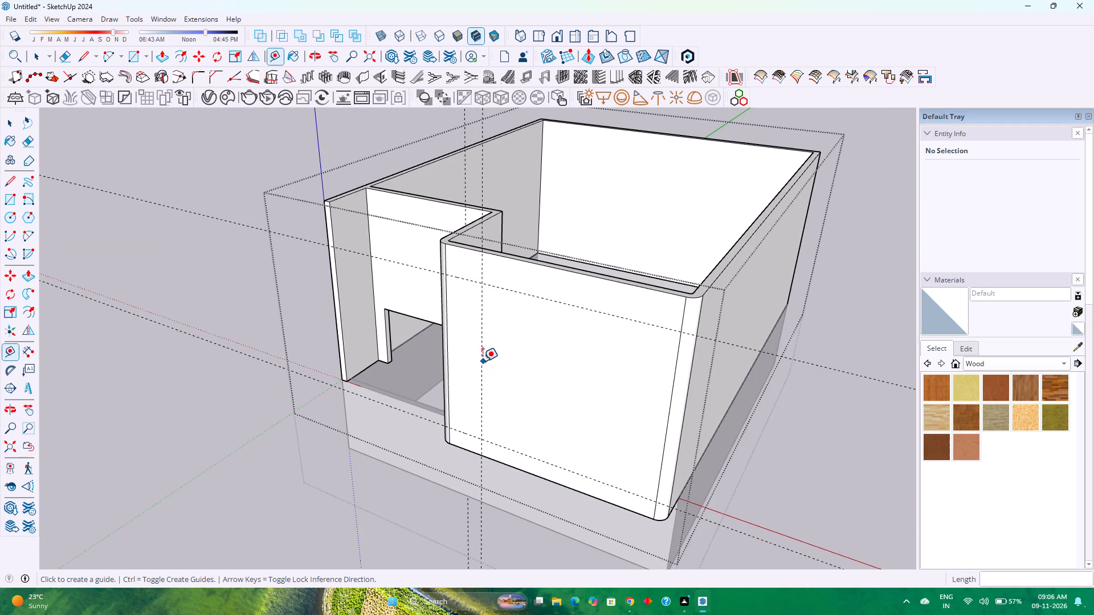
scroll(450, 331, up, 3)
middle_drag(450, 331, 652, 363)
middle_click(652, 363)
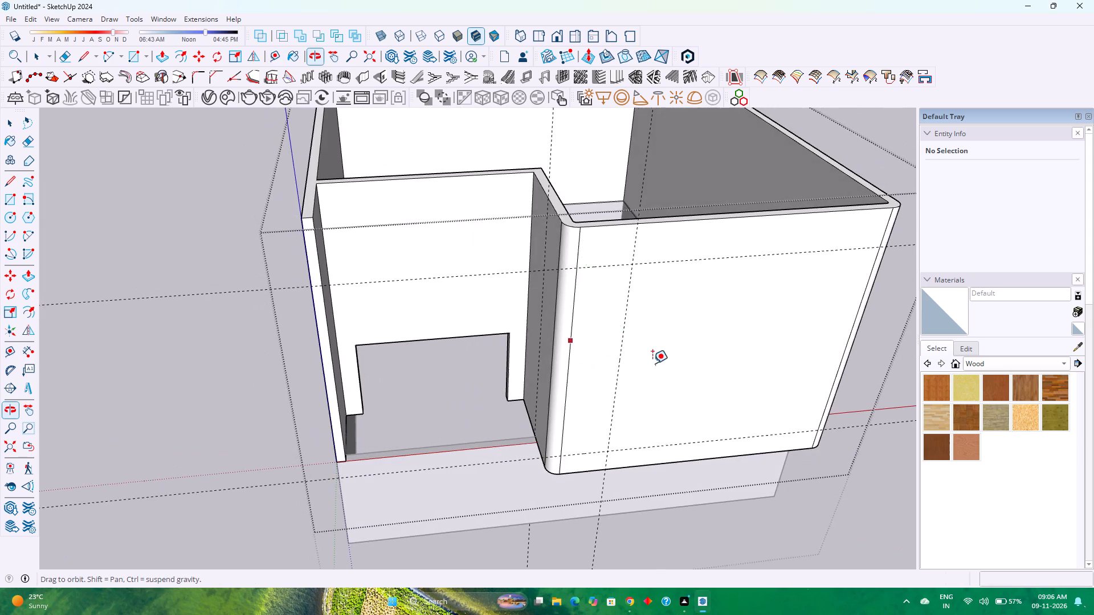
scroll(559, 269, up, 7)
middle_drag(574, 248, 618, 281)
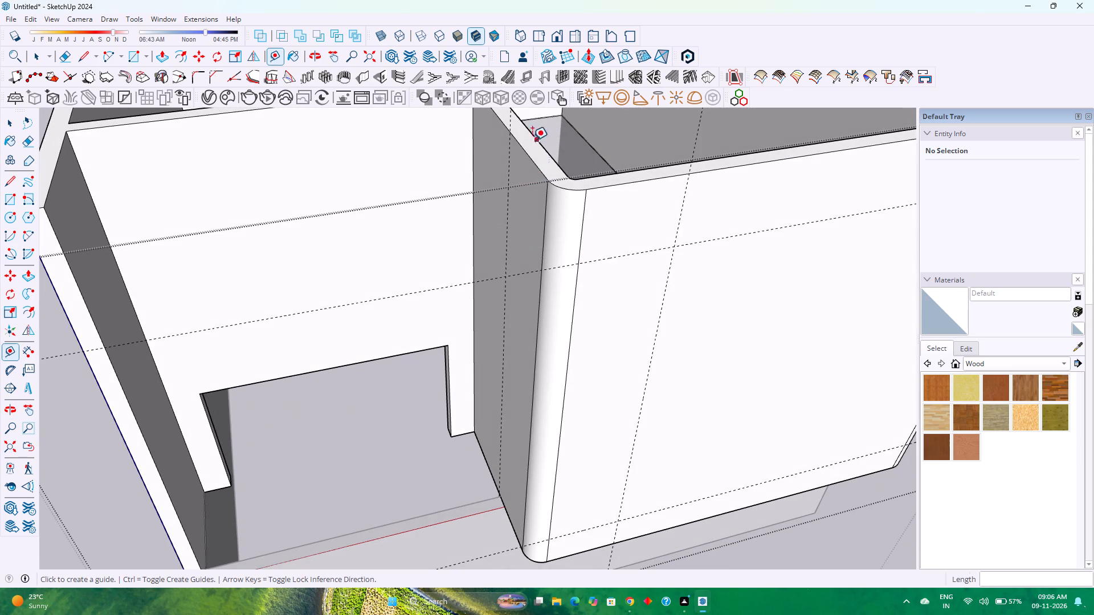
click(521, 145)
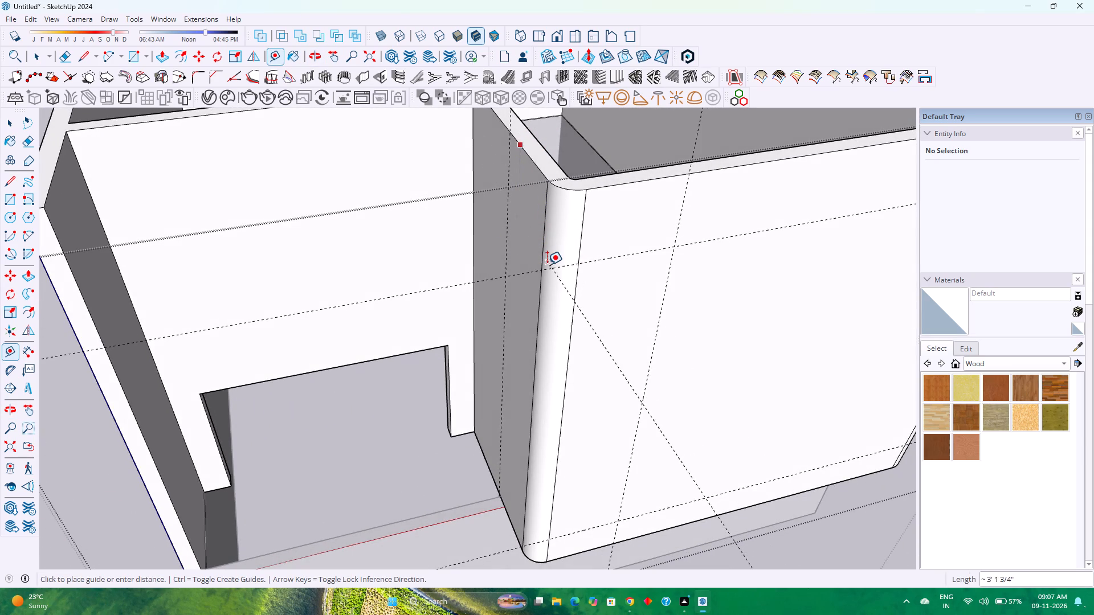
key(Up)
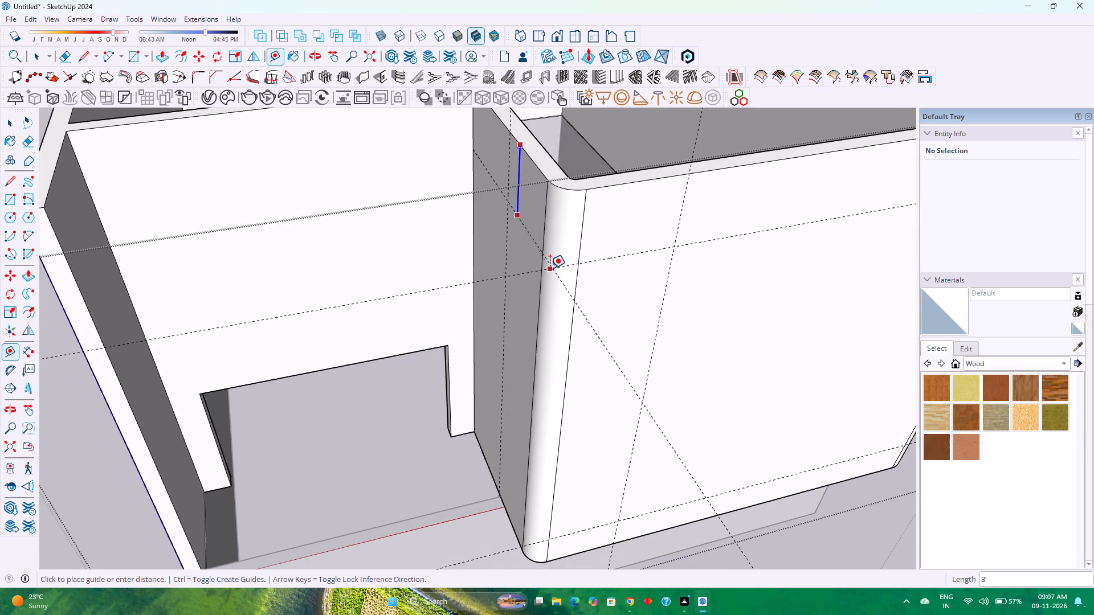
click(550, 268)
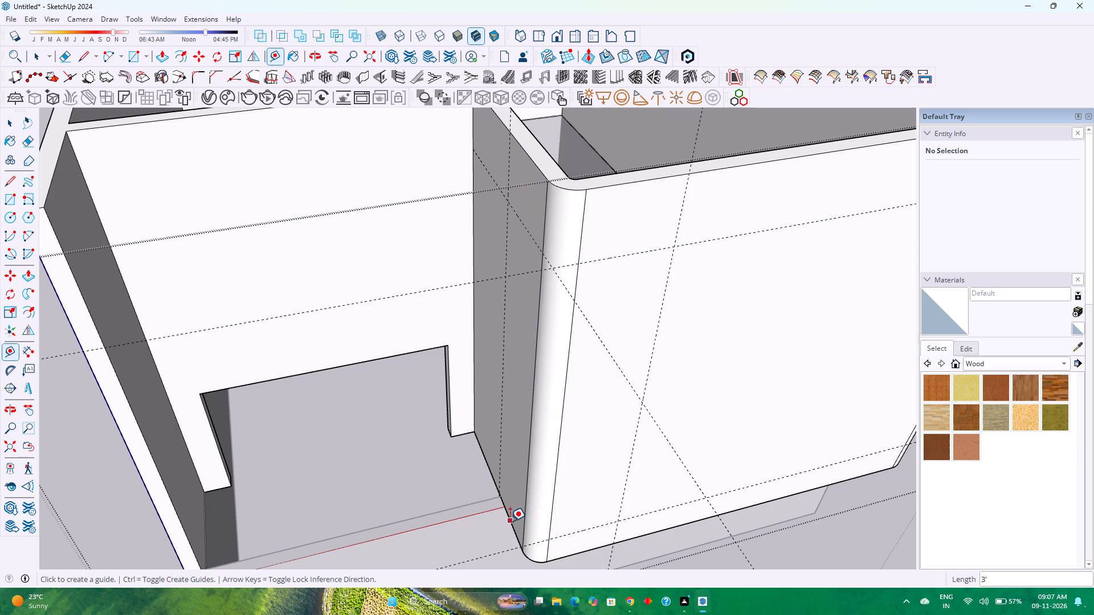
Place a horizontal guide on the recess side wall, 2' above its bottom edge, aligned with the front face's lower guide.
click(510, 521)
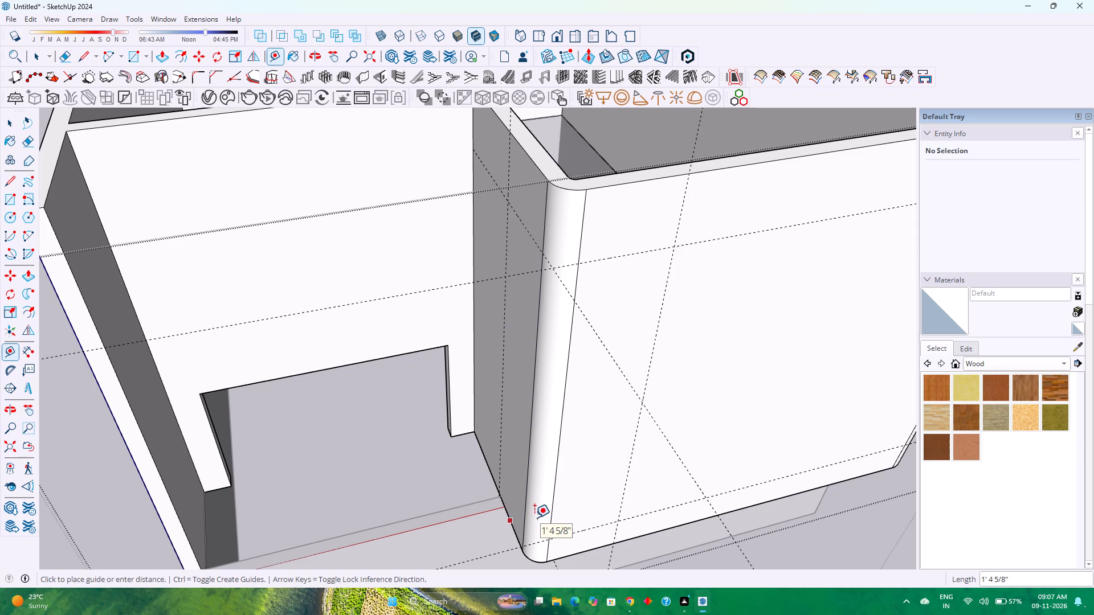
key(Up)
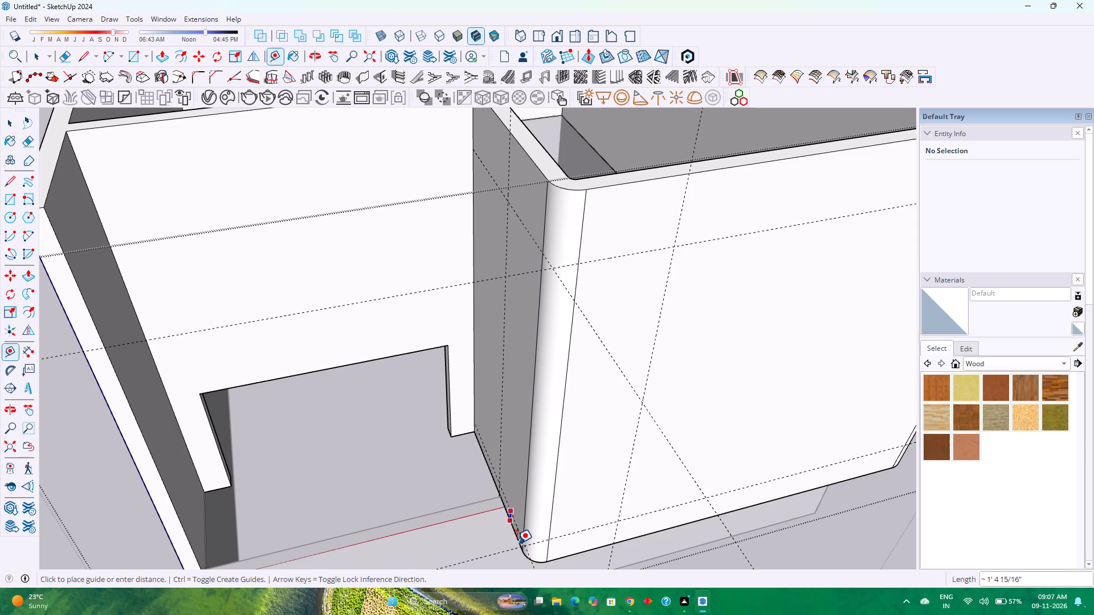
click(508, 552)
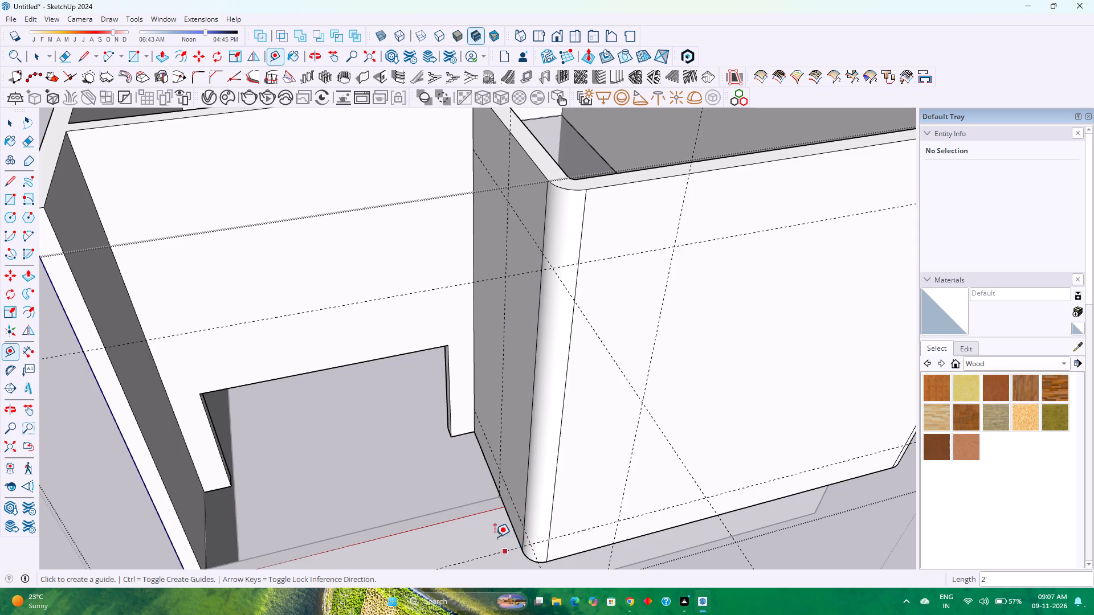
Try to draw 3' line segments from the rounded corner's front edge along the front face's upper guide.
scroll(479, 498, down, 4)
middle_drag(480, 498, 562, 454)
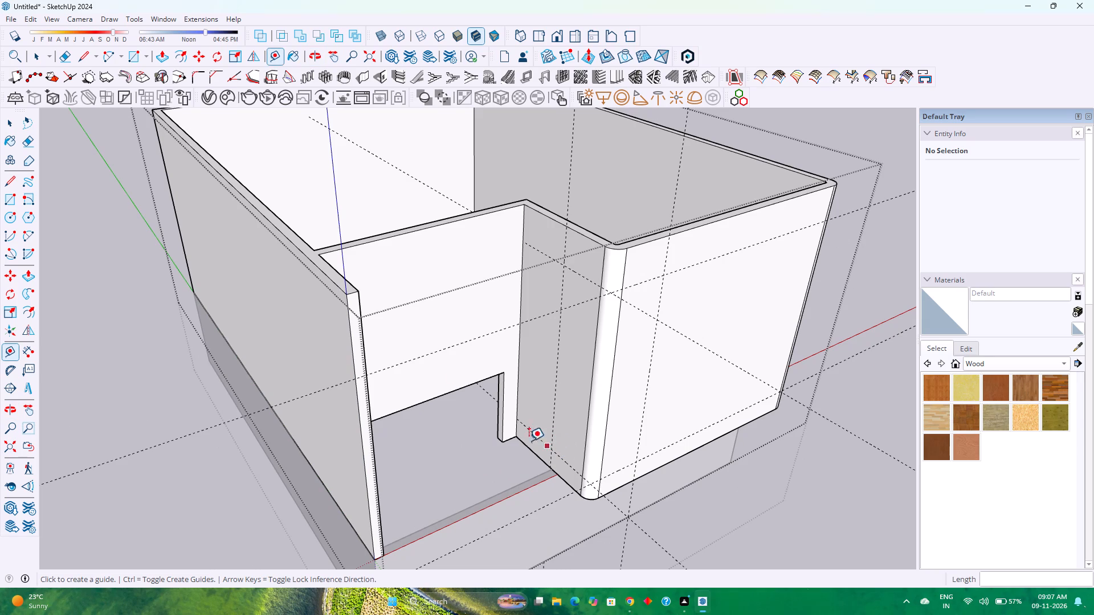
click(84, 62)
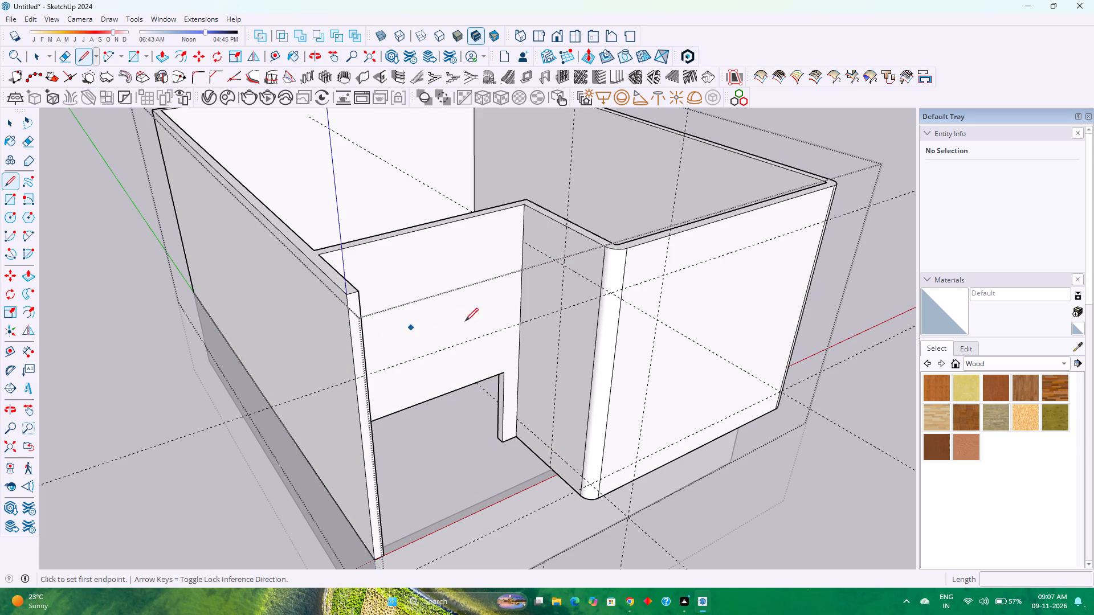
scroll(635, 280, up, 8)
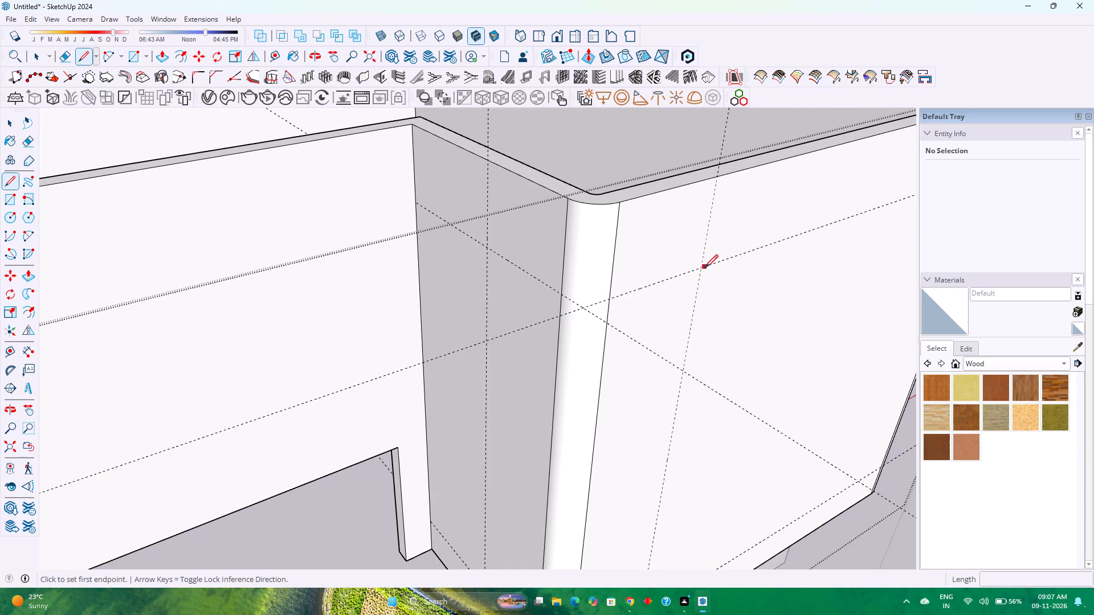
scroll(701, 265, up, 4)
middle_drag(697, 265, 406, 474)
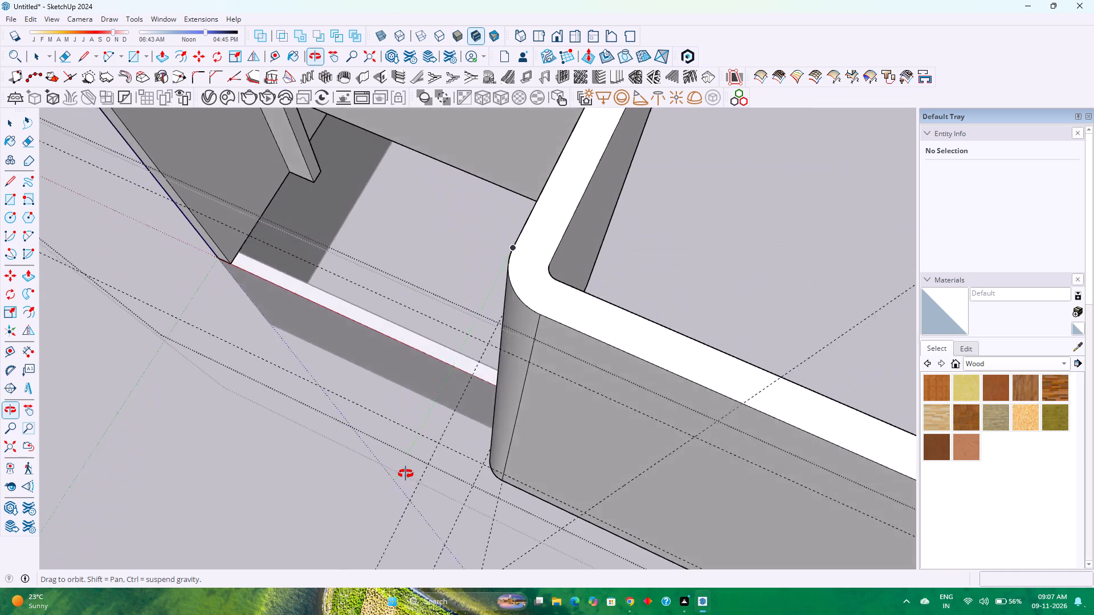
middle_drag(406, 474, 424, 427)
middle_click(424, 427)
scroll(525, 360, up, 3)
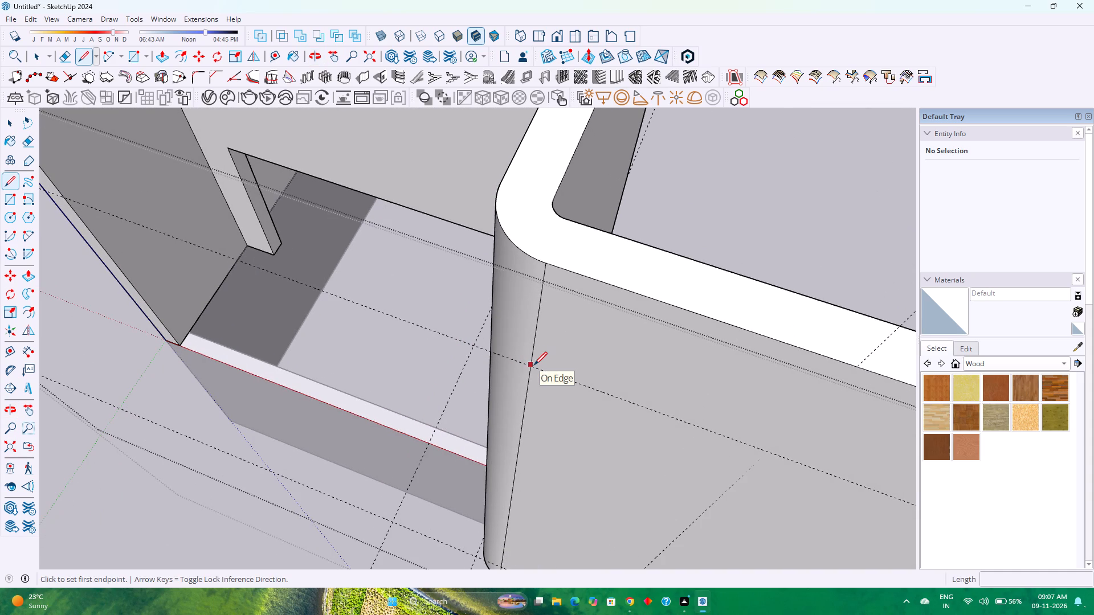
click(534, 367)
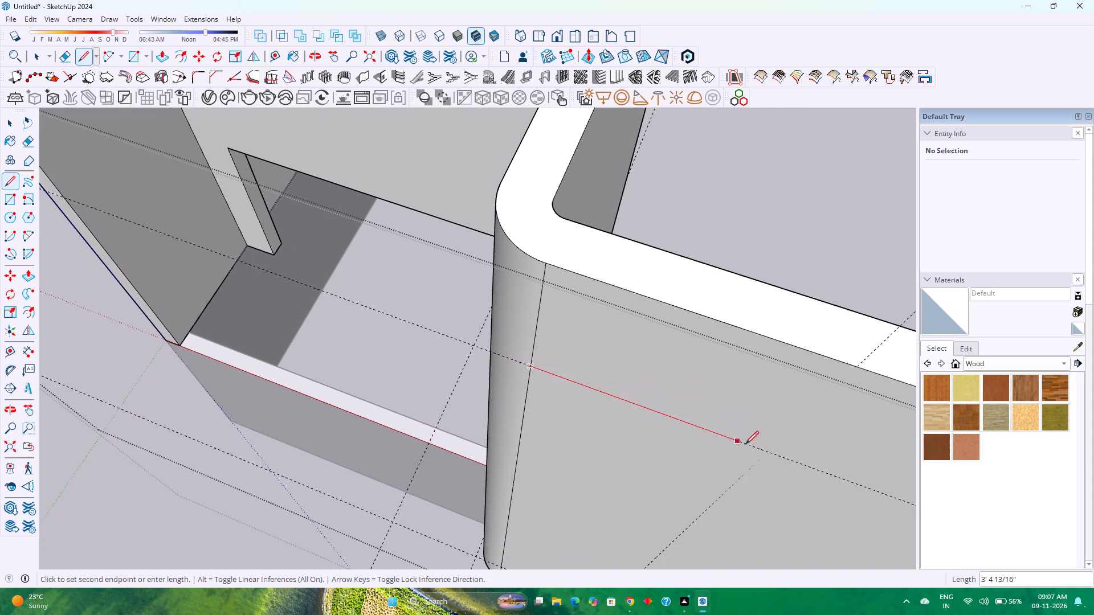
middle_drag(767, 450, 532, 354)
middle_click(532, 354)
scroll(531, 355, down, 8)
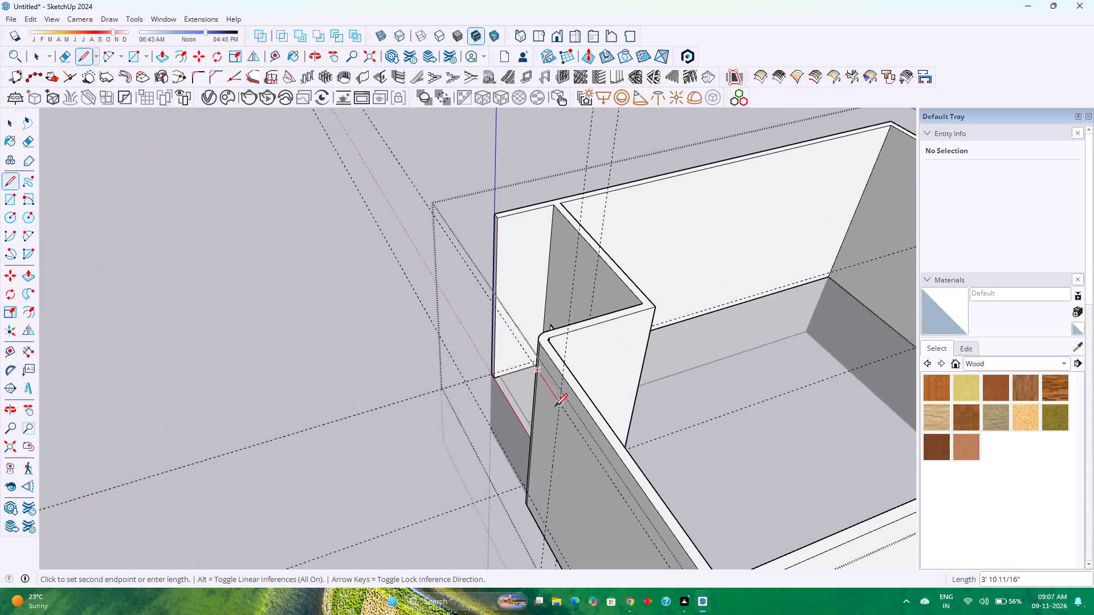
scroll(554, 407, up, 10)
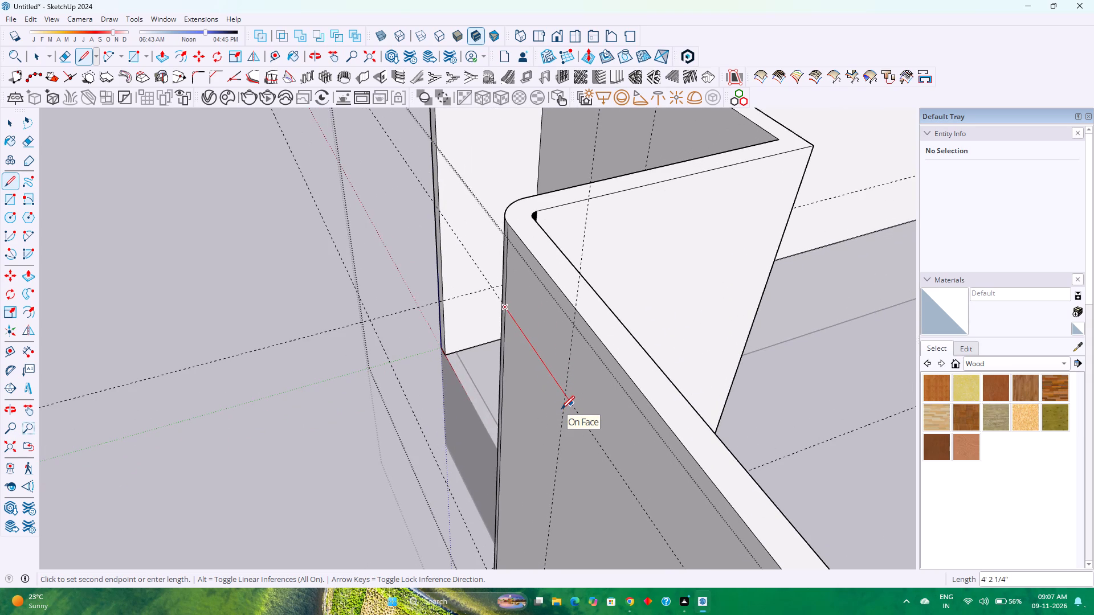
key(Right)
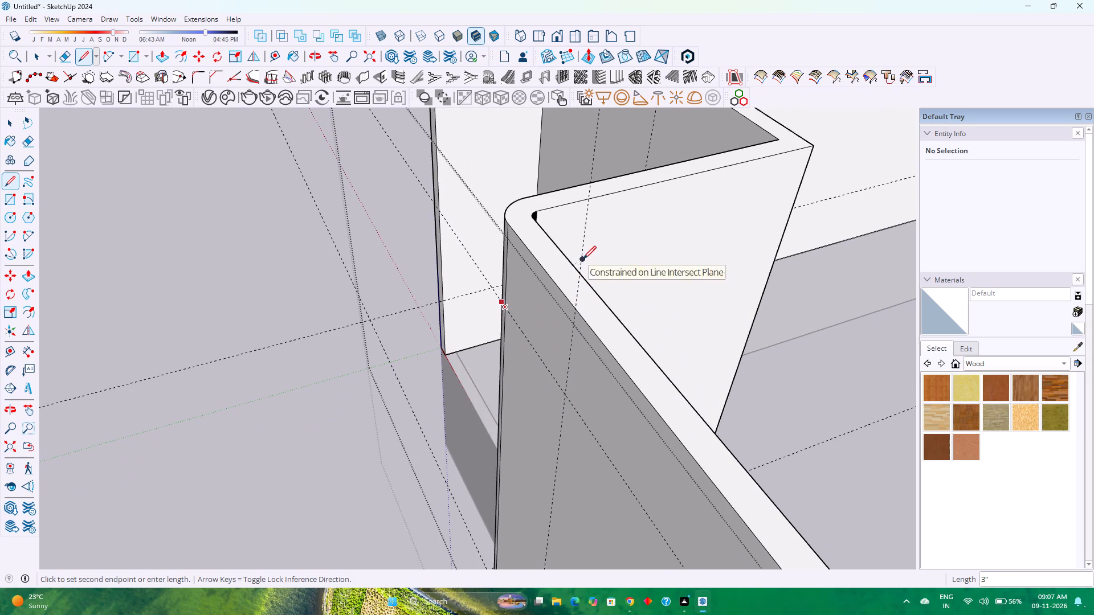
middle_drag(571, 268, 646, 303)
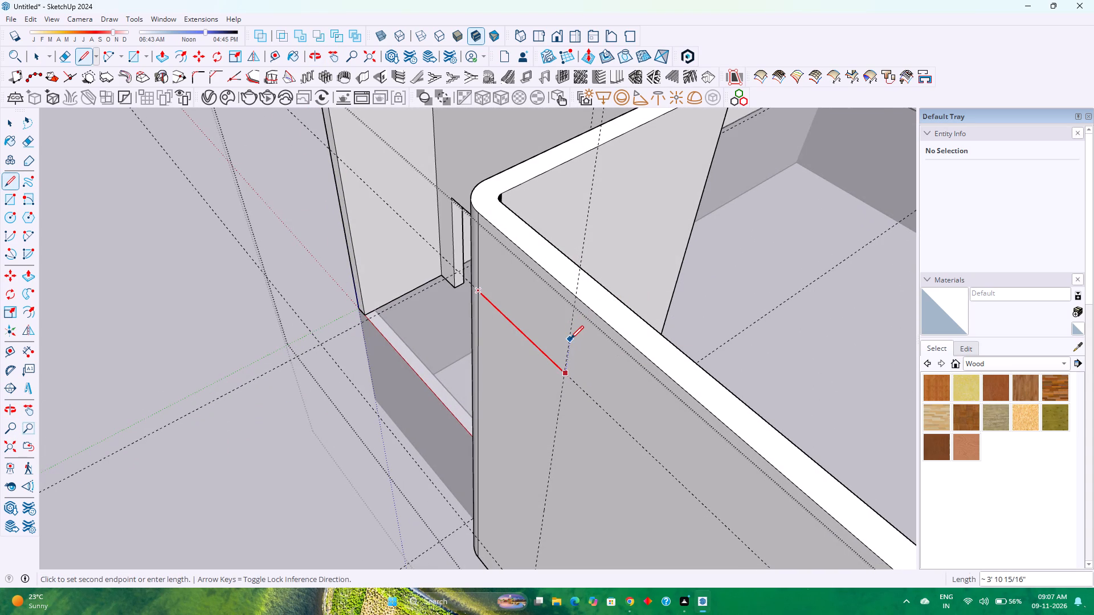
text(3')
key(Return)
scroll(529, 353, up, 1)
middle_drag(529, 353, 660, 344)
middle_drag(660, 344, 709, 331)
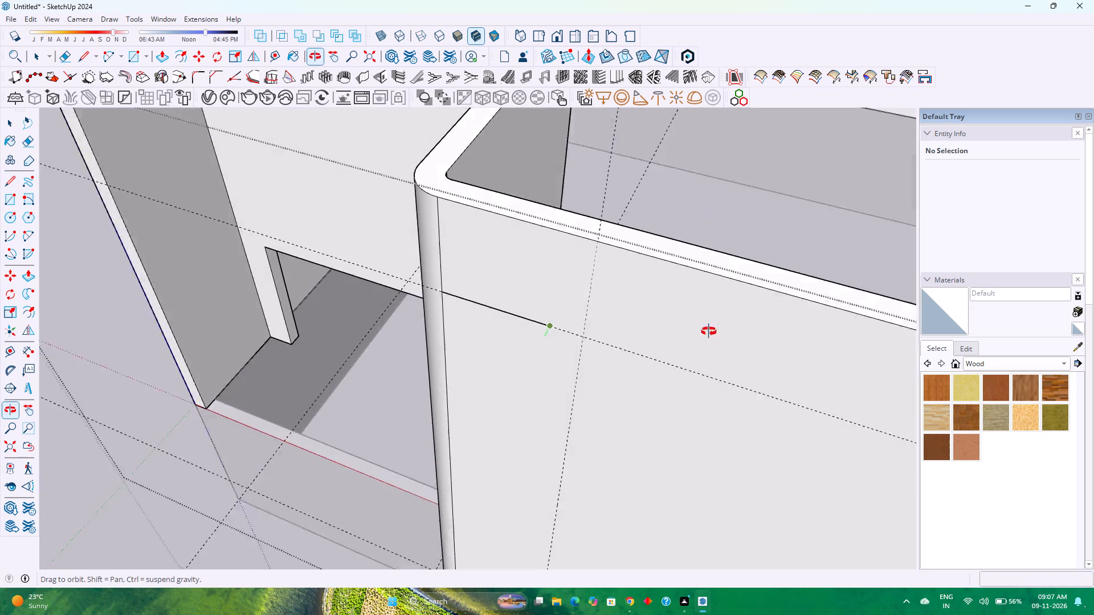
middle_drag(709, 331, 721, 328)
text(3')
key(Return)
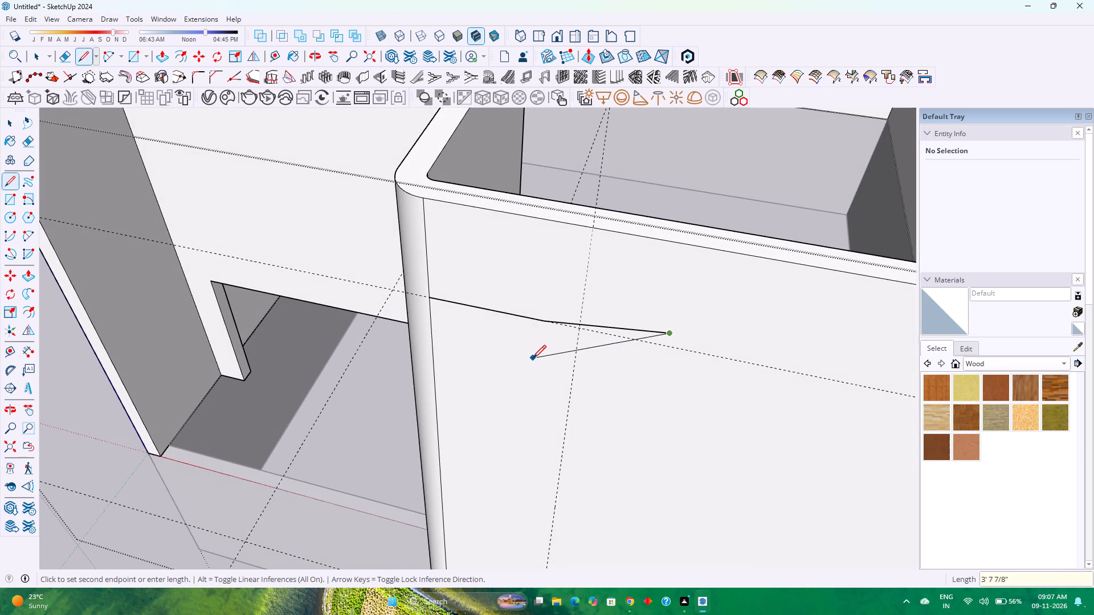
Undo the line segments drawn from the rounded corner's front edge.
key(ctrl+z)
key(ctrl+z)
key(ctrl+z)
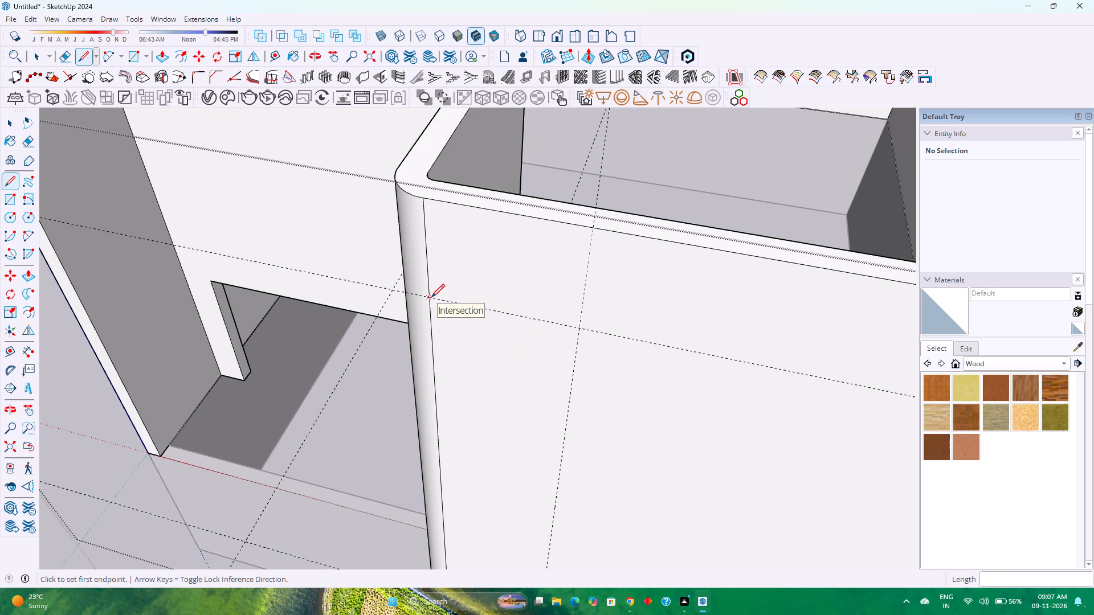
Draw a 4' line along the front face's upper guide, starting where the guide crosses the rounded corner's edge.
scroll(431, 297, up, 13)
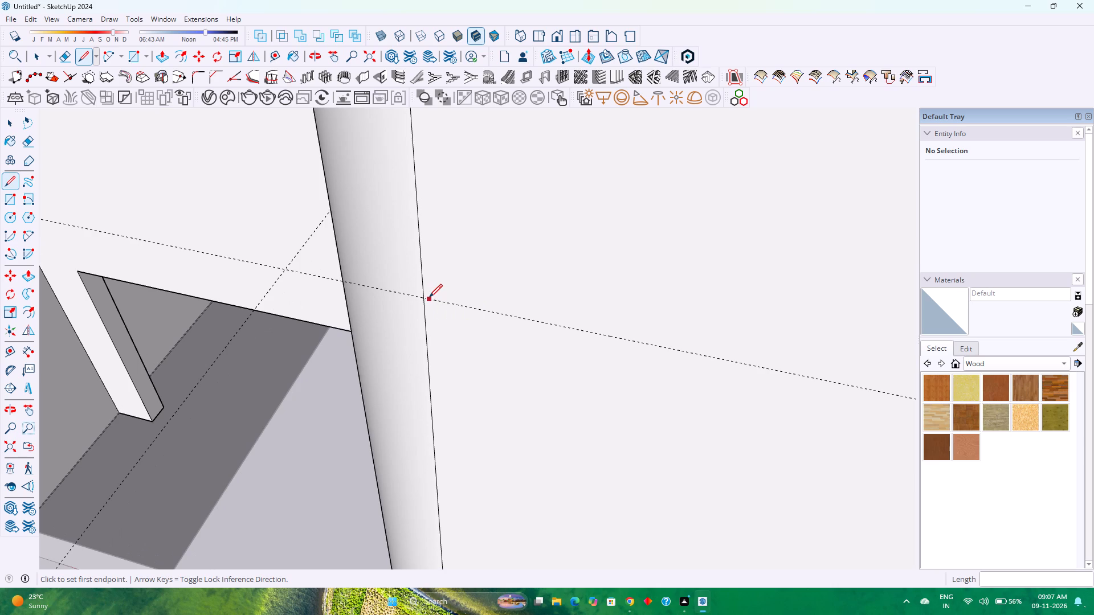
scroll(427, 297, up, 14)
click(427, 297)
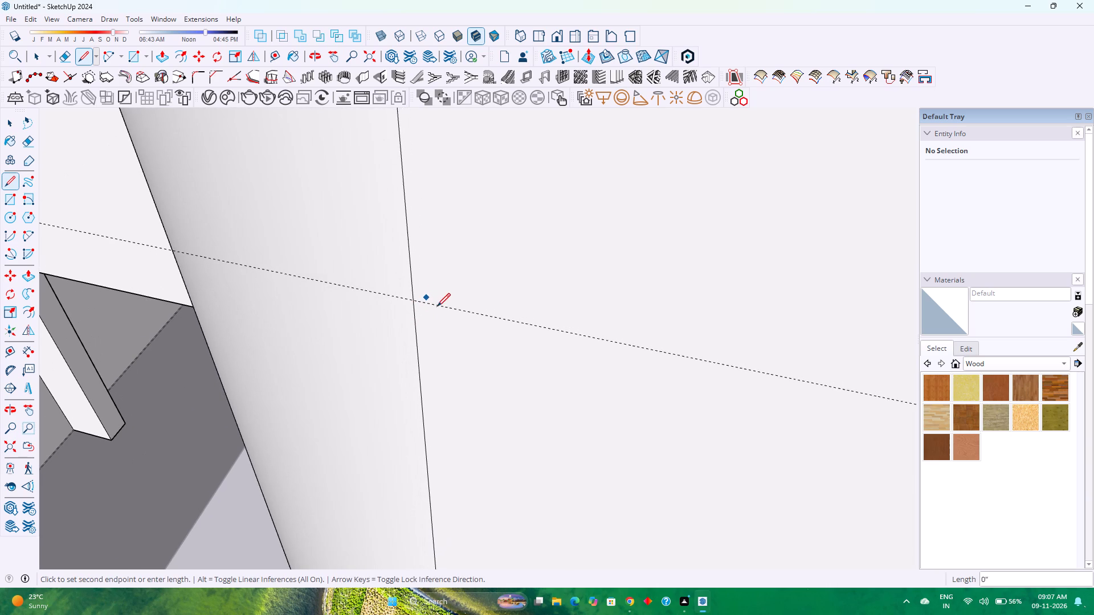
key(Escape)
click(417, 300)
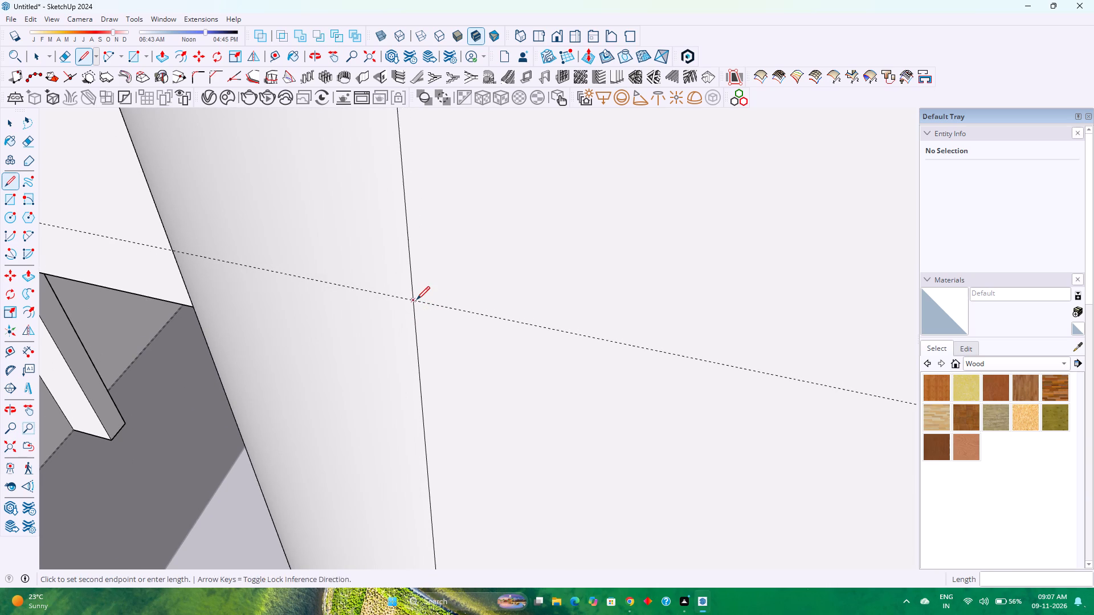
scroll(492, 336, down, 18)
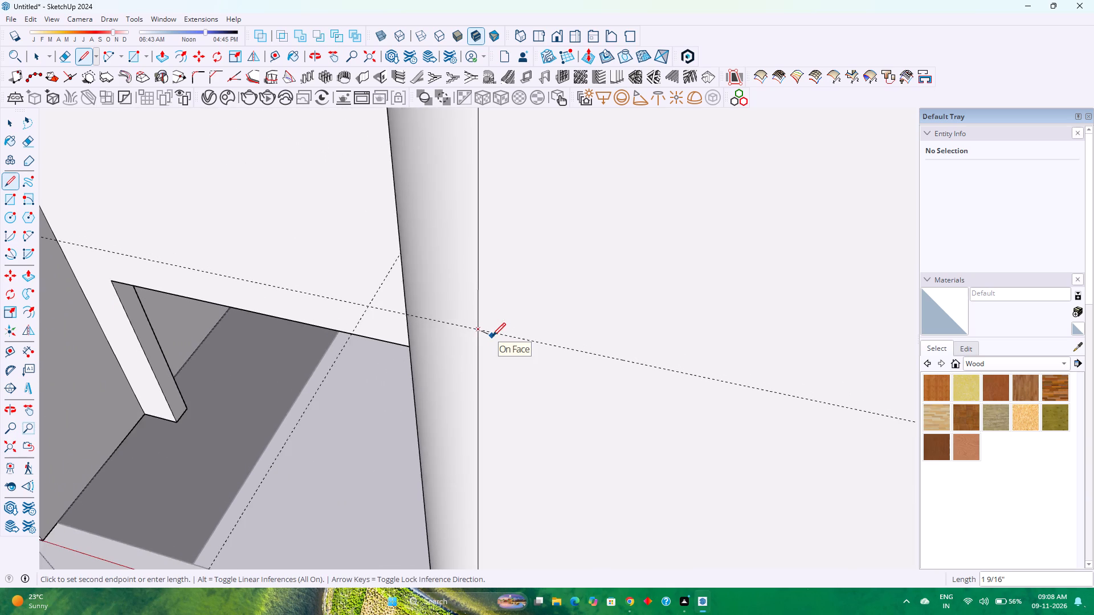
scroll(492, 336, down, 4)
scroll(492, 336, up, 1)
scroll(492, 336, down, 9)
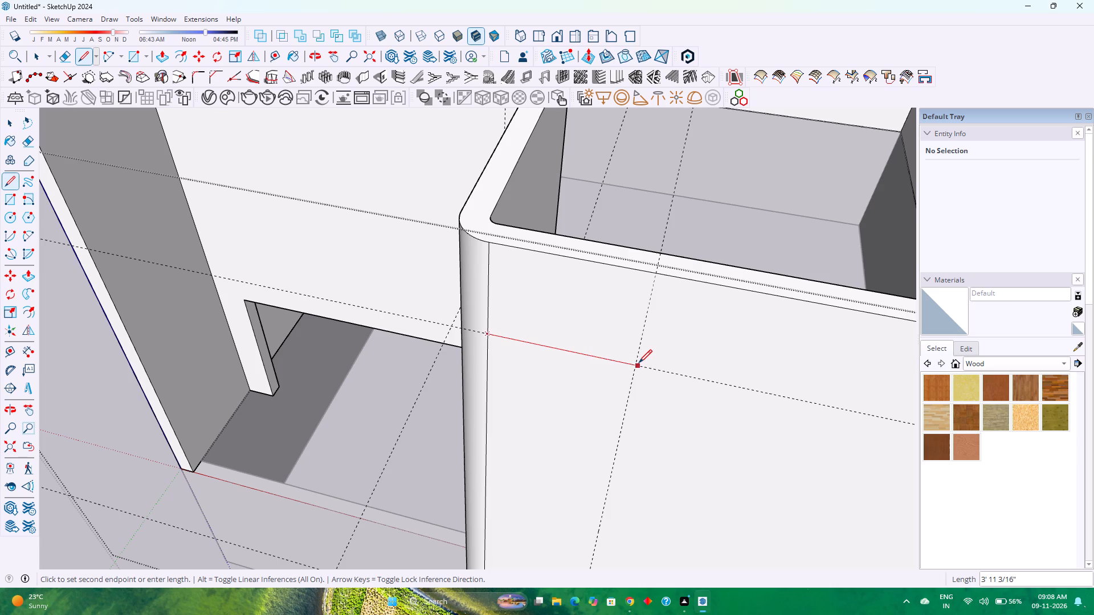
scroll(638, 363, up, 14)
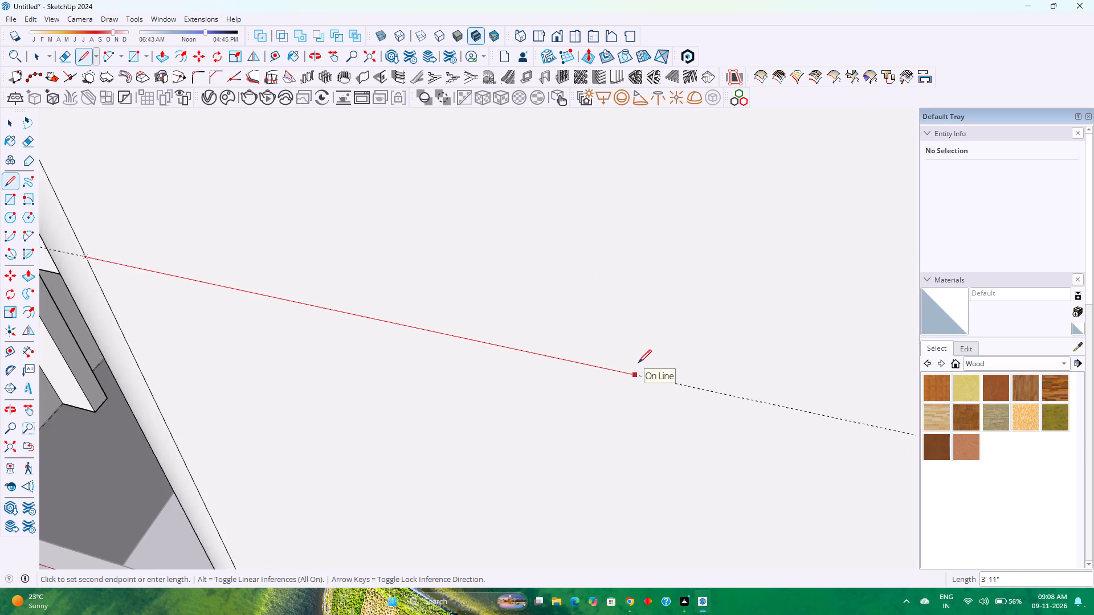
scroll(638, 363, down, 15)
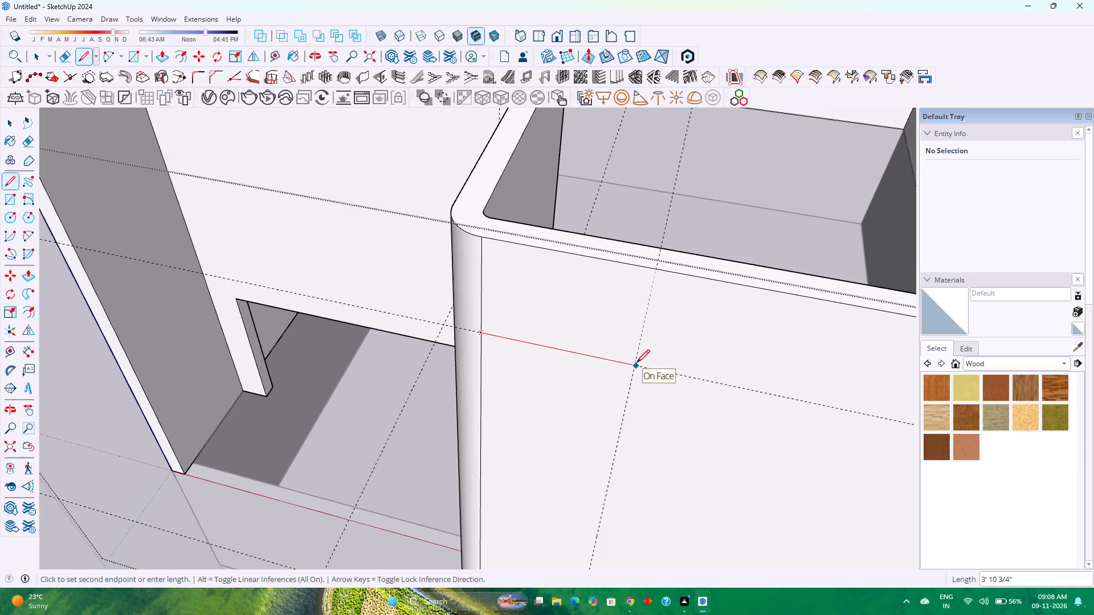
key(4)
key(apostrophe)
key(Return)
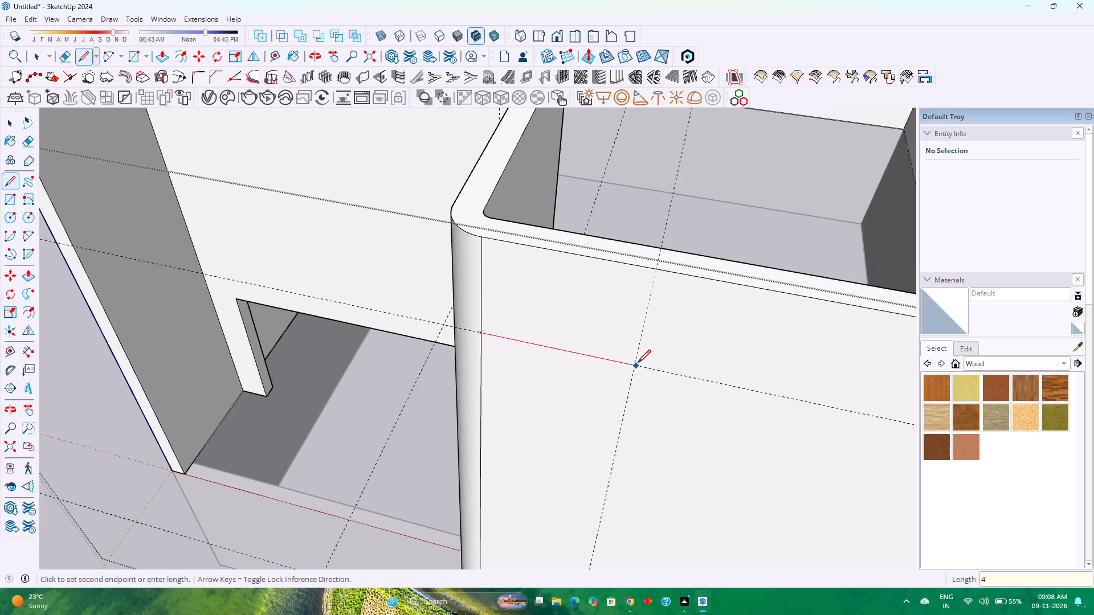
Complete the front-face opening outline with a 17' vertical line down to the lower guide and a line back to the rounded corner's edge.
scroll(687, 425, down, 1)
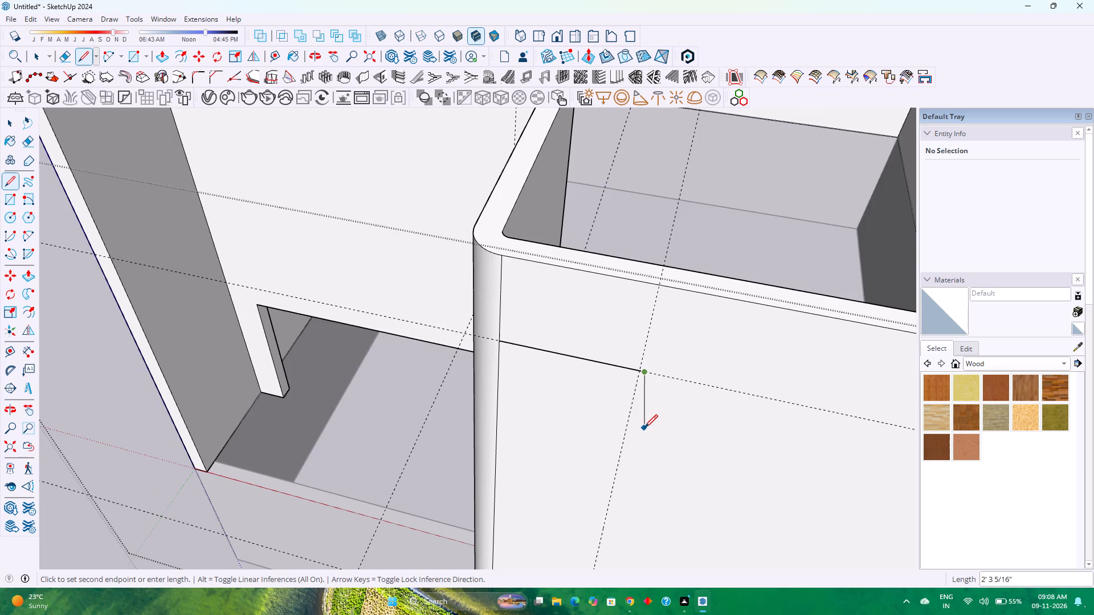
scroll(644, 428, down, 12)
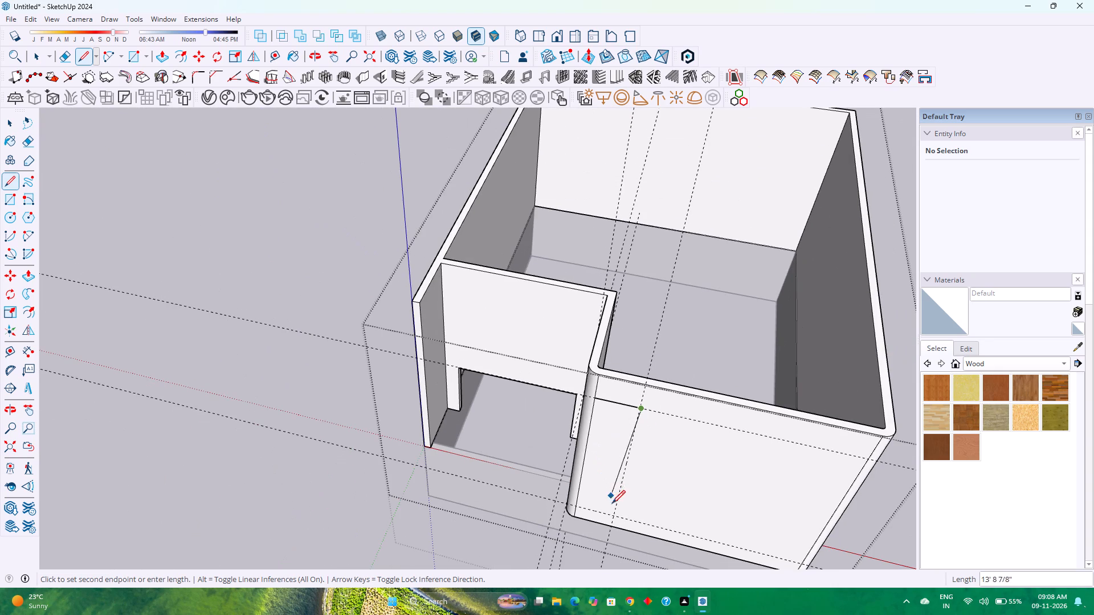
key(Up)
scroll(615, 516, up, 6)
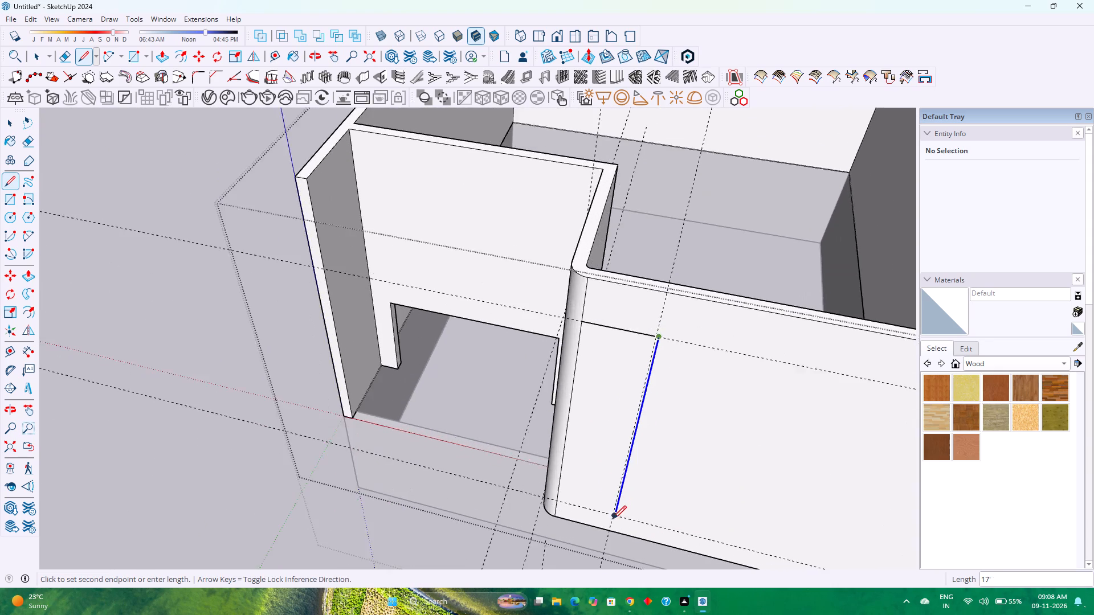
scroll(613, 519, up, 4)
middle_drag(611, 512, 630, 453)
middle_drag(631, 452, 639, 442)
scroll(639, 442, up, 12)
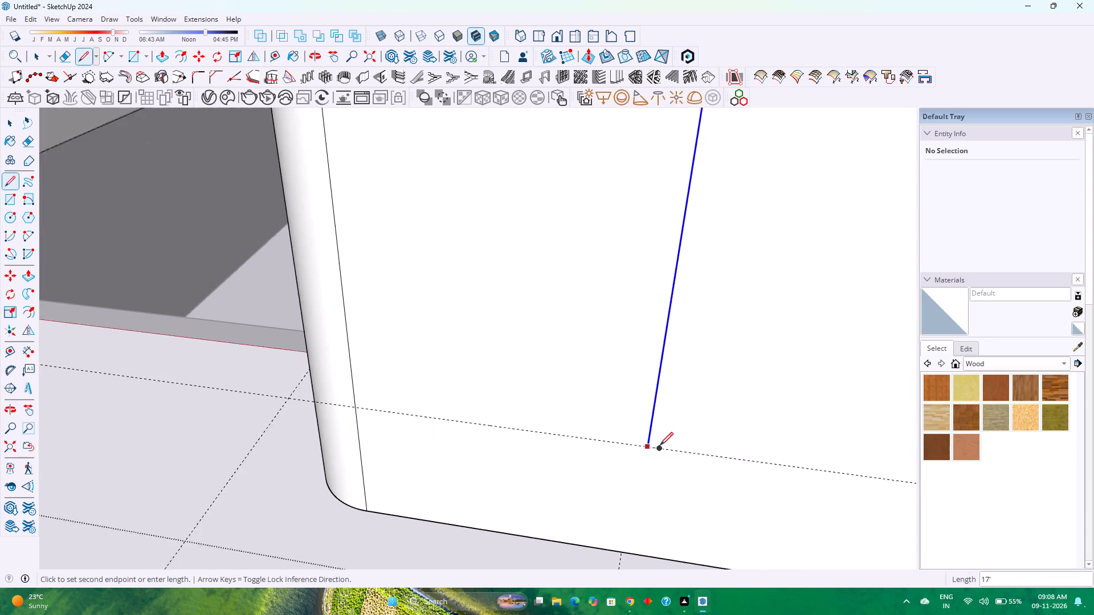
scroll(660, 445, up, 1)
click(648, 450)
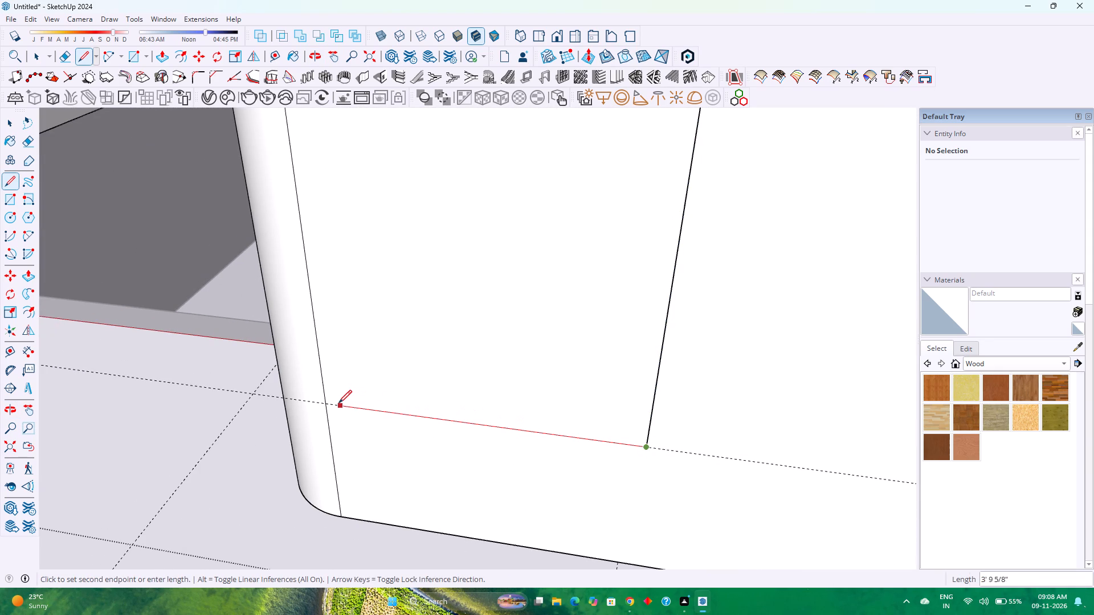
click(327, 403)
Draw a 4' by 17' rectangle on the recess's side wall, from the guide intersection down to the rounded corner's edge at the lower guide.
scroll(358, 408, down, 8)
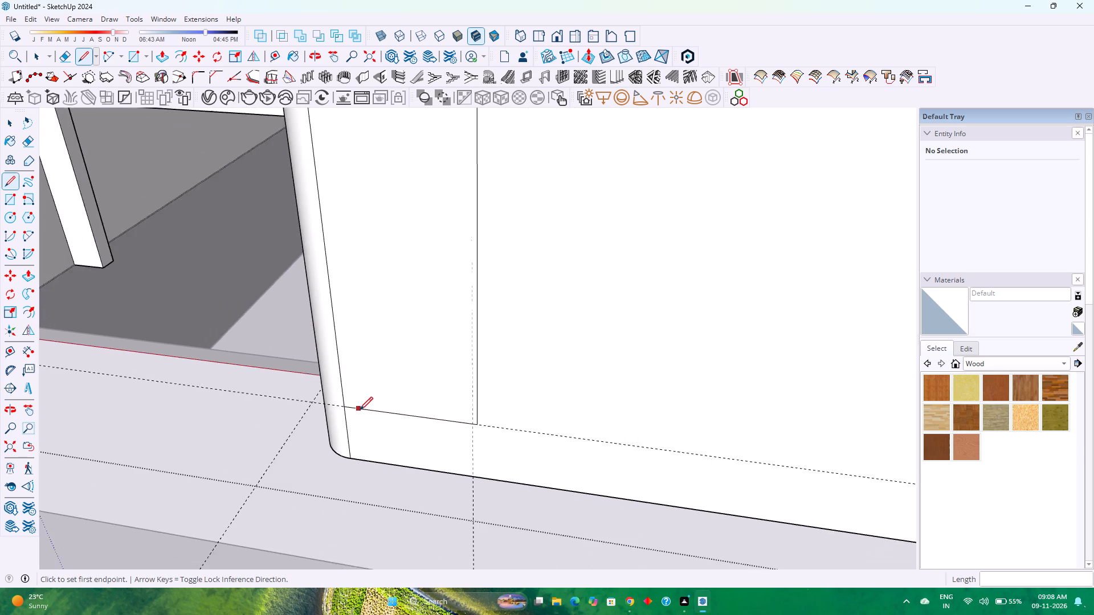
scroll(360, 410, down, 10)
scroll(361, 407, up, 1)
shift+middle_drag(330, 403, 529, 486)
middle_drag(550, 470, 750, 480)
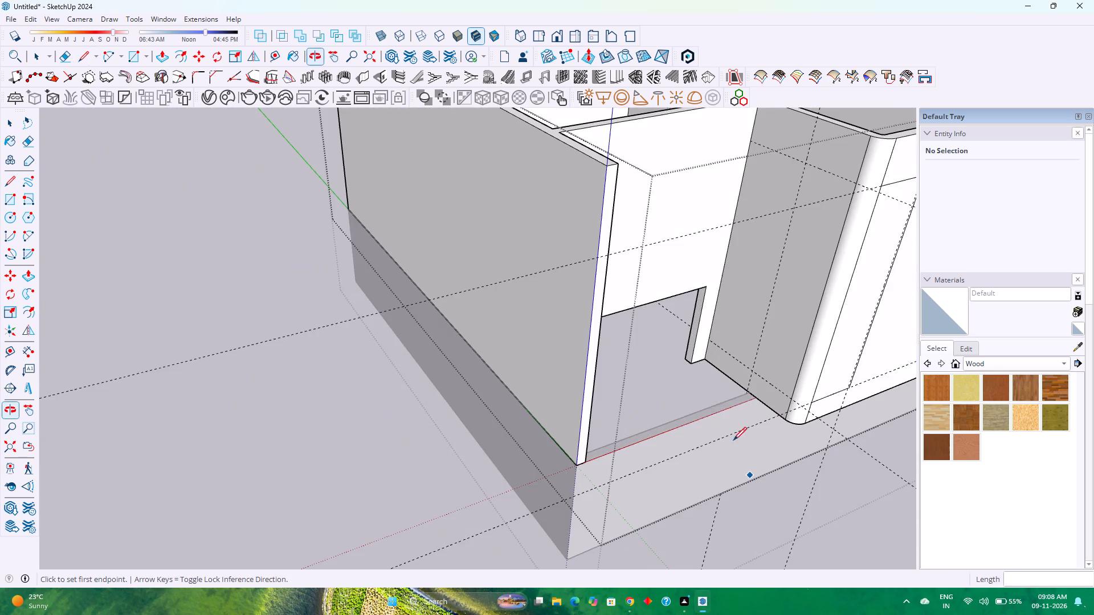
shift+scroll(709, 400, up, 1)
shift+middle_drag(701, 400, 498, 582)
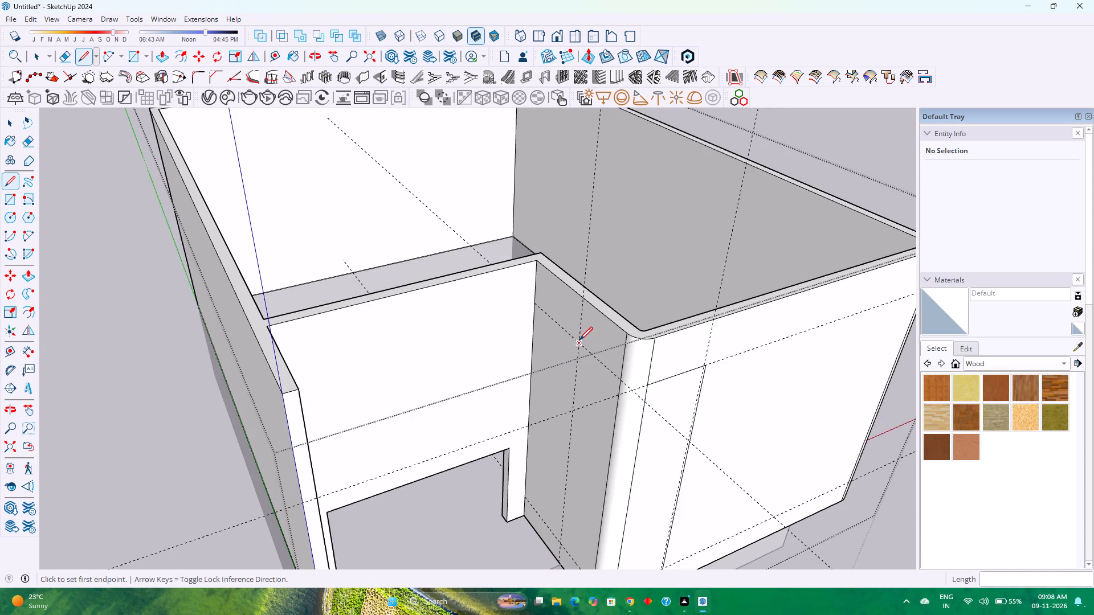
click(579, 340)
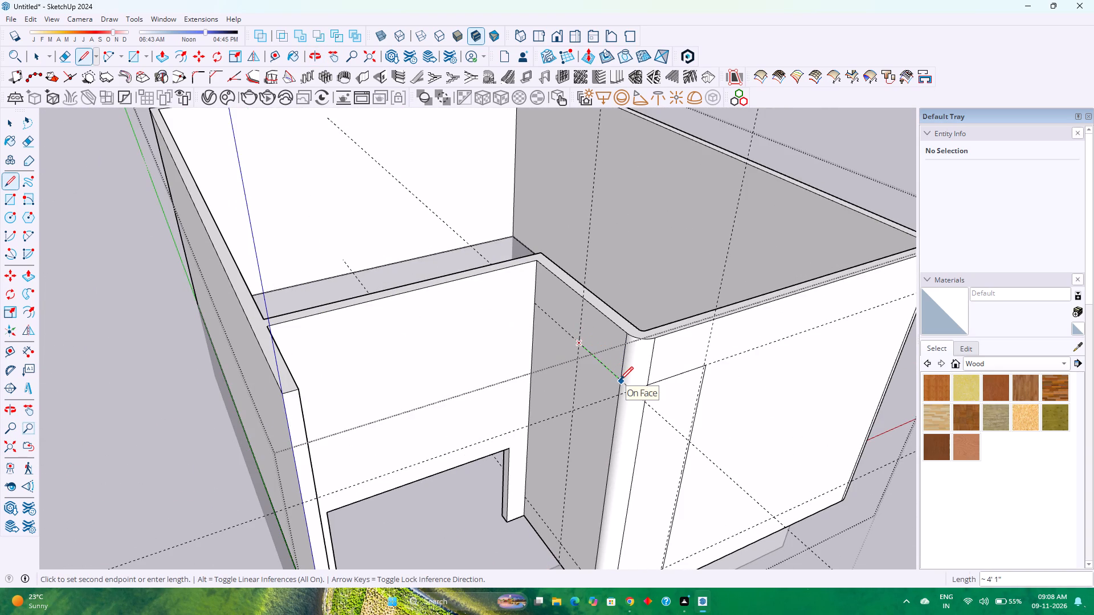
key(r)
click(578, 341)
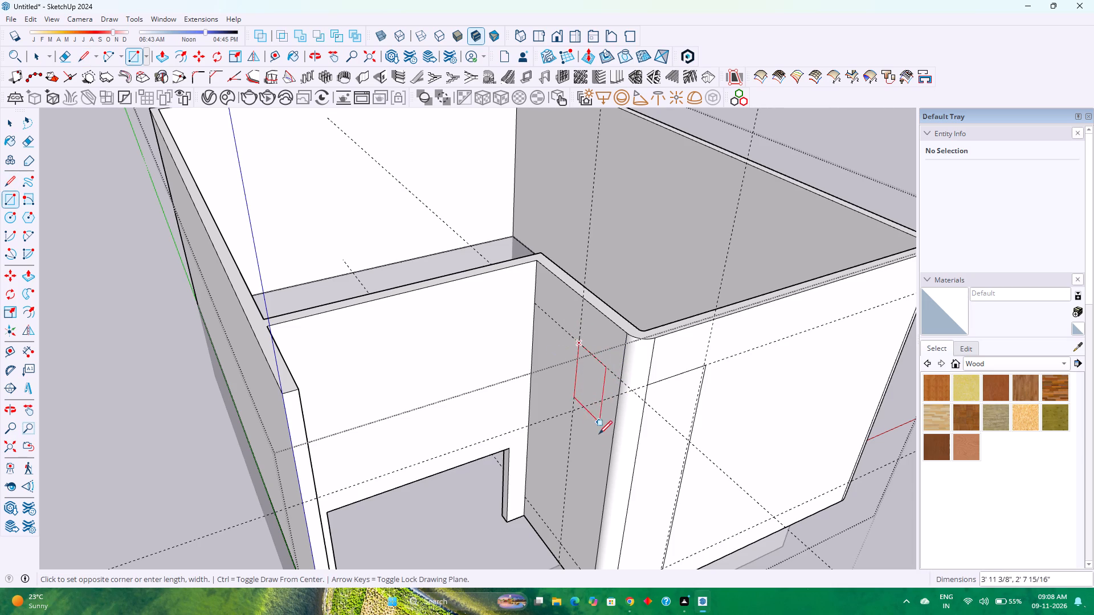
scroll(594, 452, down, 5)
shift+middle_drag(582, 459, 599, 352)
scroll(605, 428, up, 5)
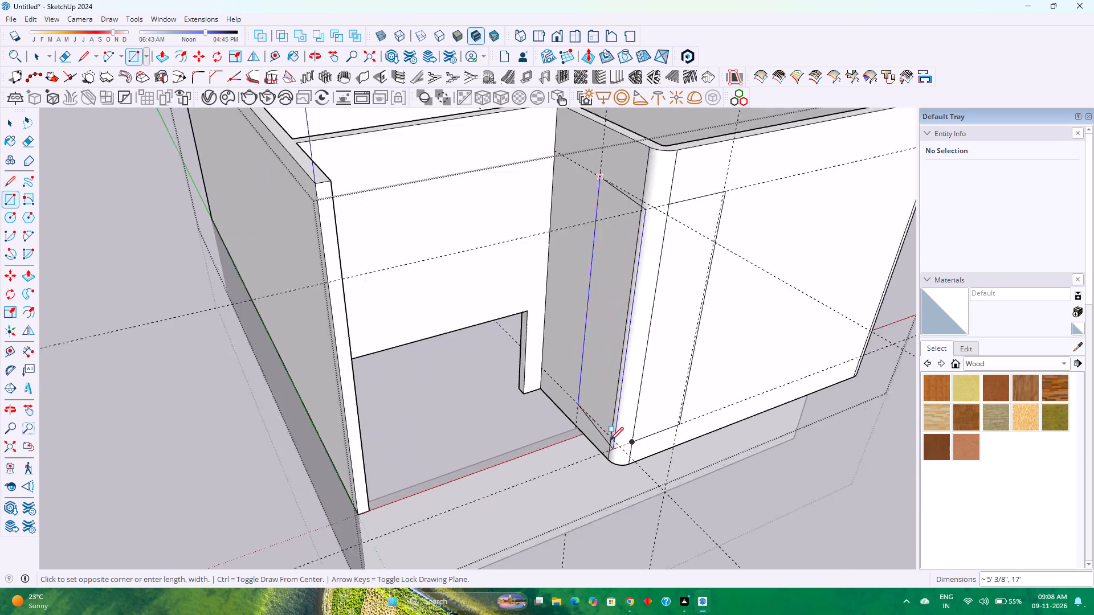
scroll(610, 440, up, 2)
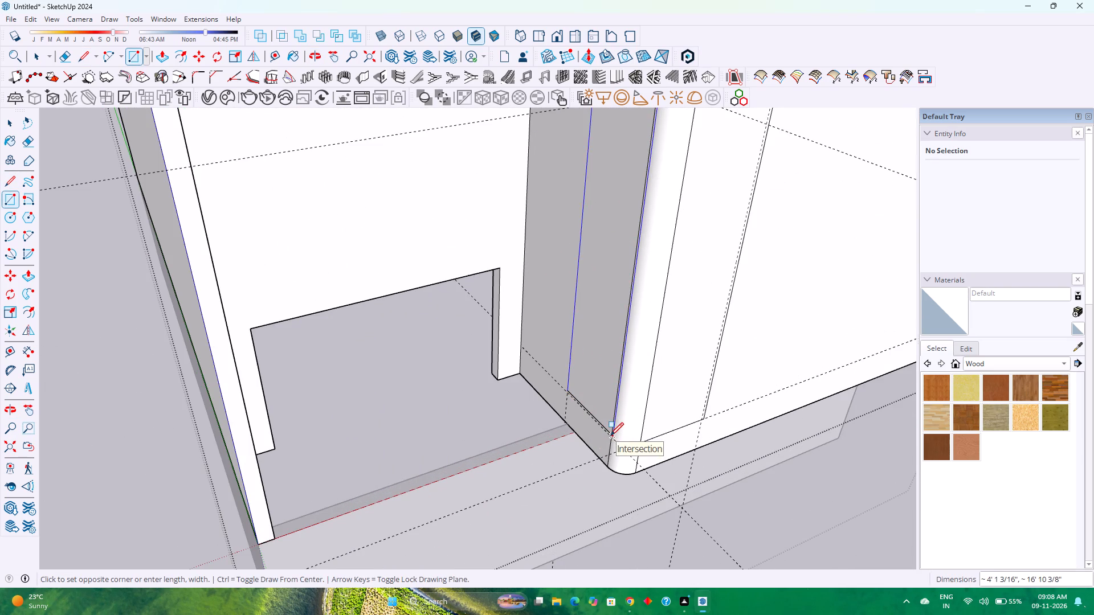
scroll(610, 437, up, 20)
key(Right)
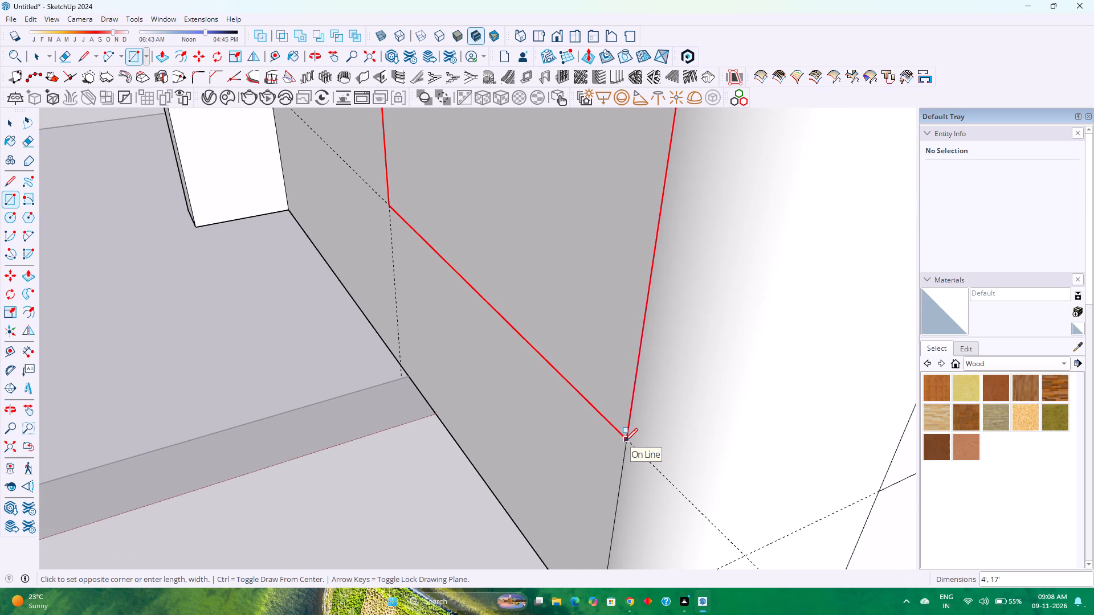
scroll(624, 441, up, 6)
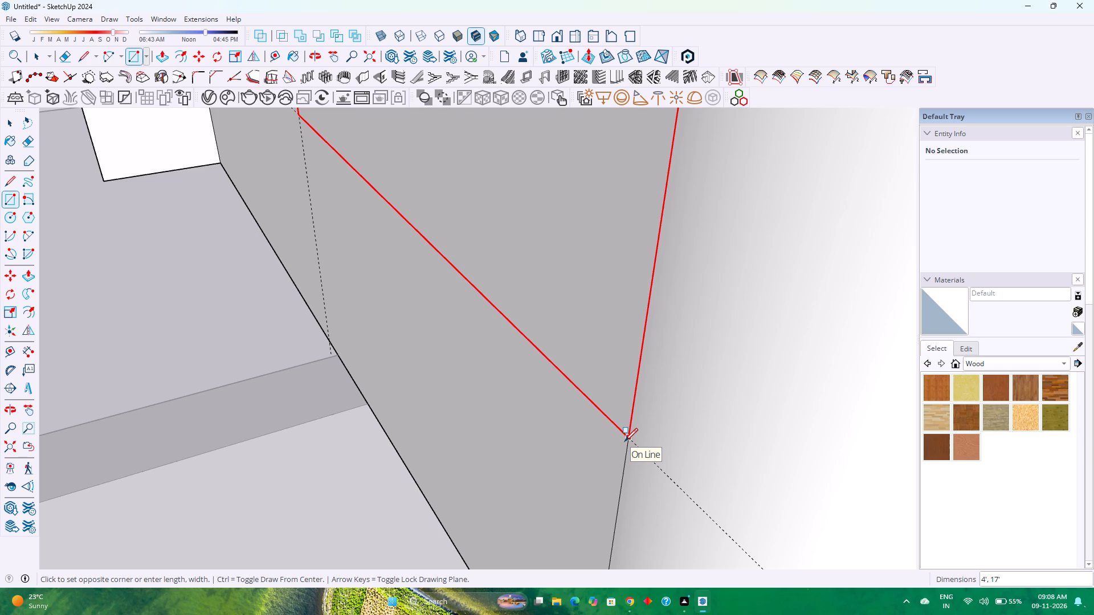
click(624, 441)
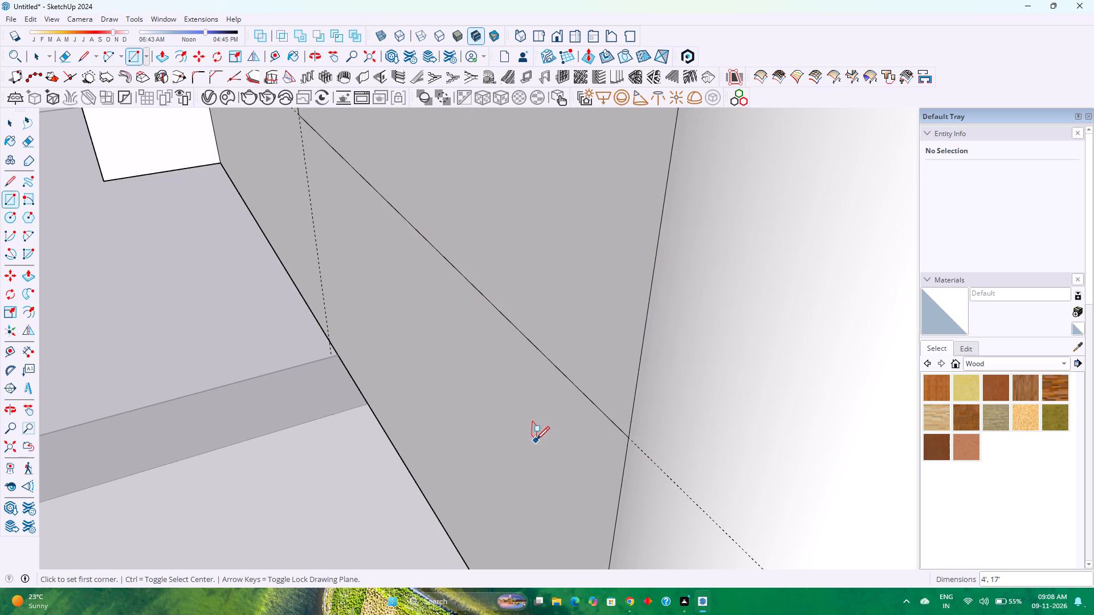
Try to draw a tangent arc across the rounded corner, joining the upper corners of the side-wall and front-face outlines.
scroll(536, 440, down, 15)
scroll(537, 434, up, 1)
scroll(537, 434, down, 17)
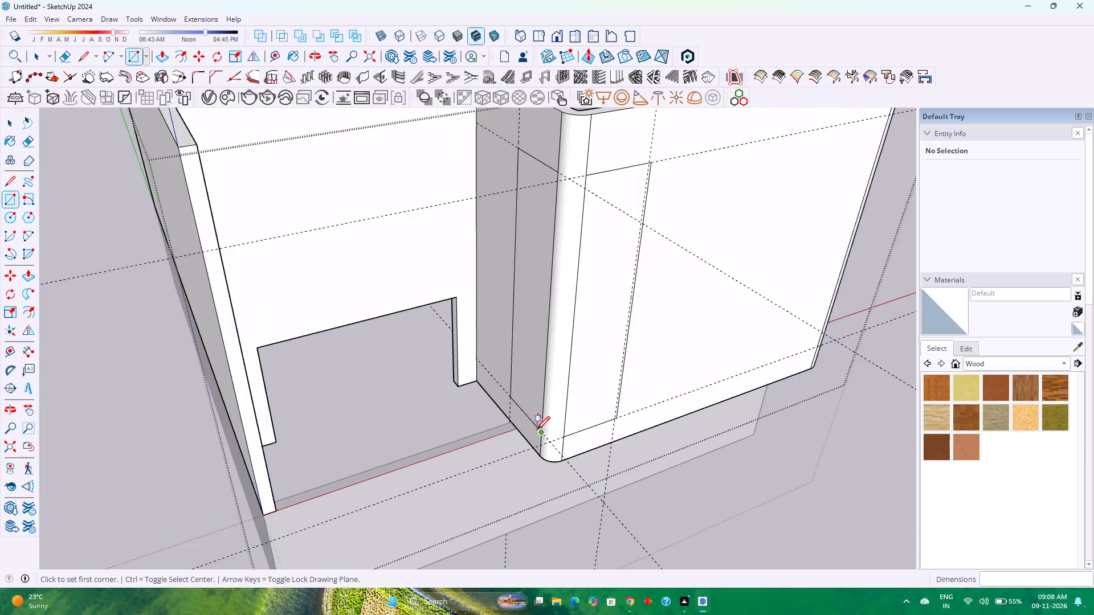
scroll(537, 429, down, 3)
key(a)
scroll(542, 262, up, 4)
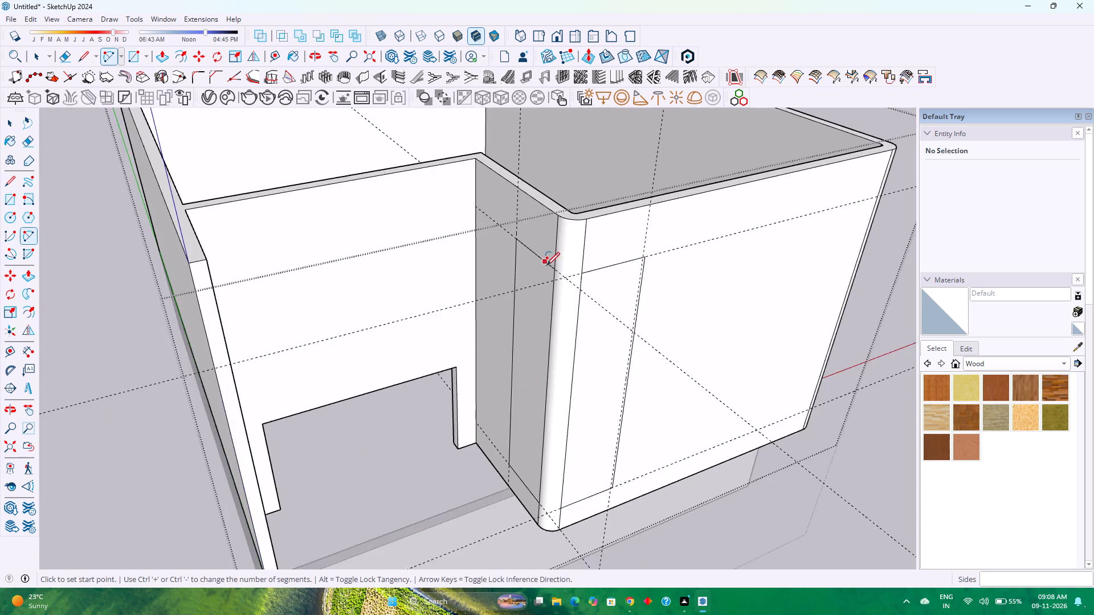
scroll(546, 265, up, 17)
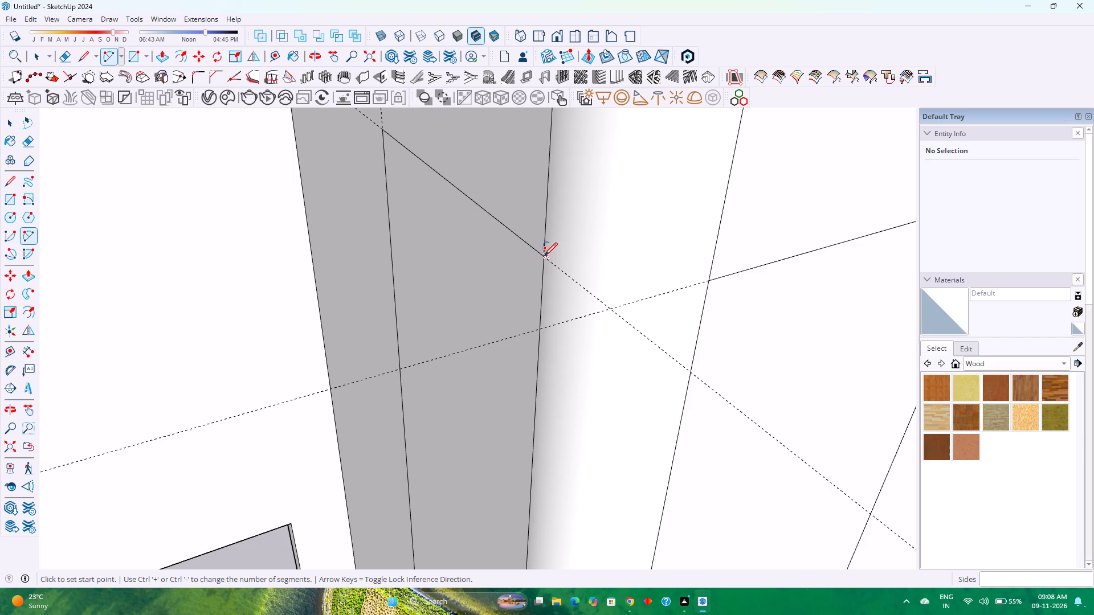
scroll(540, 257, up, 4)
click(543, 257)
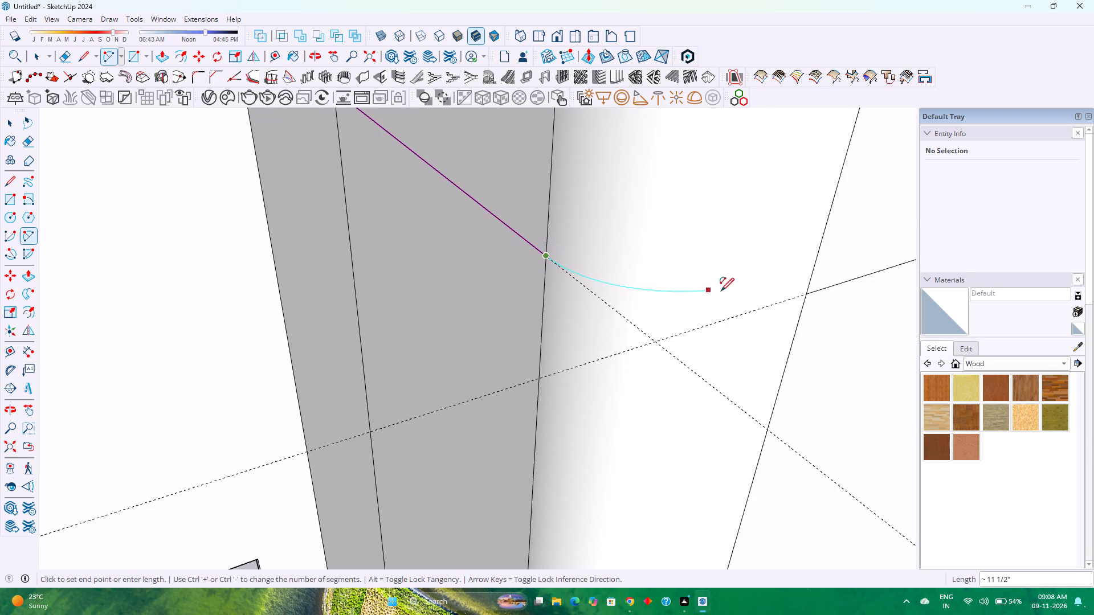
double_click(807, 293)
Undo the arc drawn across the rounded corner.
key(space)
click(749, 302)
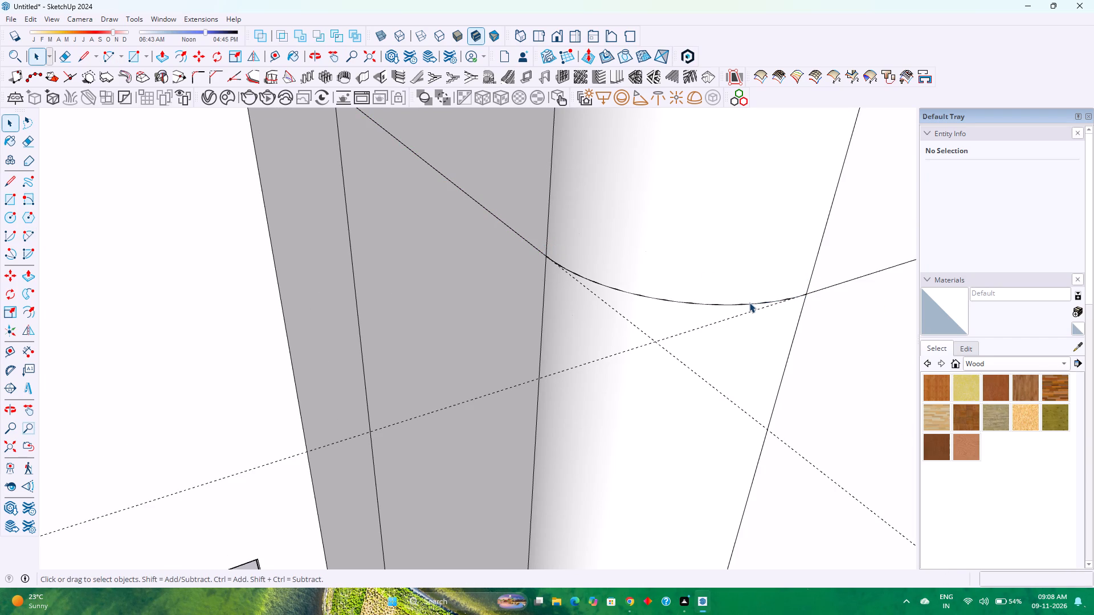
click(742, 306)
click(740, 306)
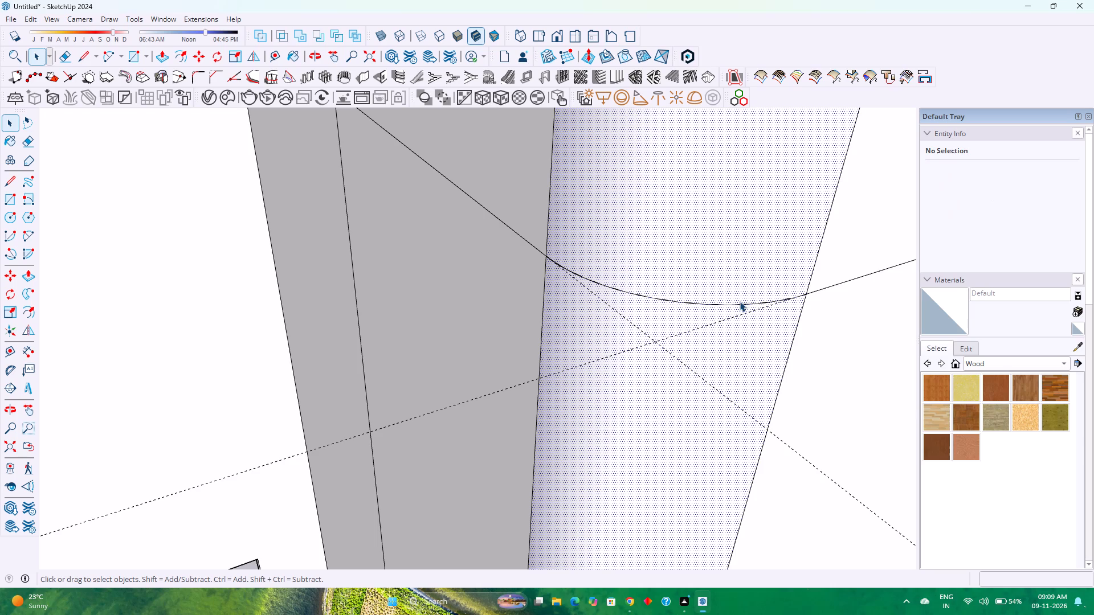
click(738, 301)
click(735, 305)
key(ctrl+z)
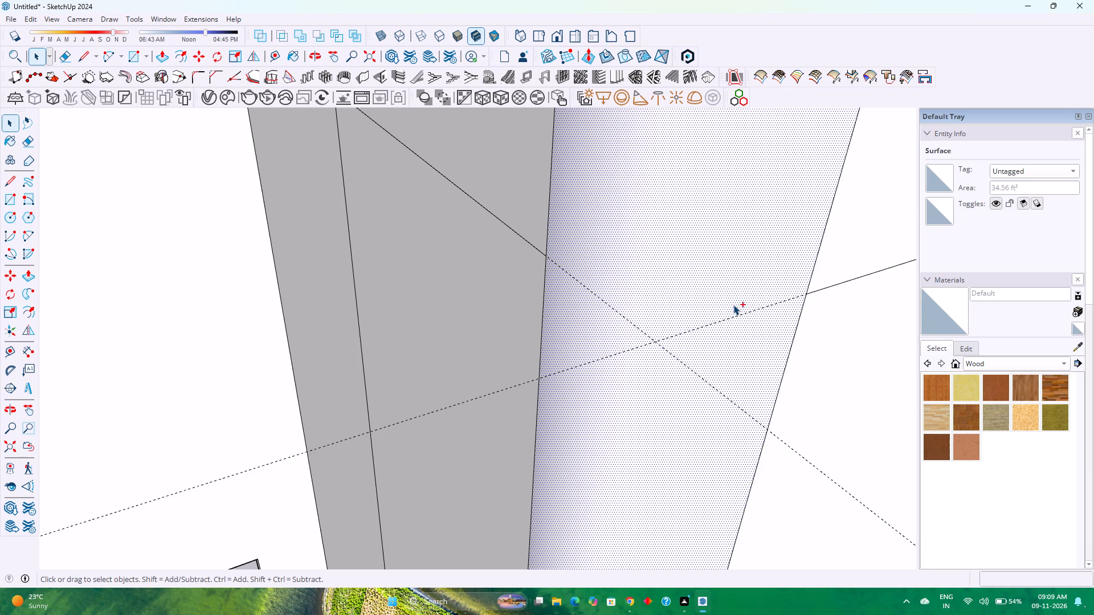
Examine the rounded corner and the opening outlines on its two adjoining faces from several angles.
scroll(638, 345, down, 18)
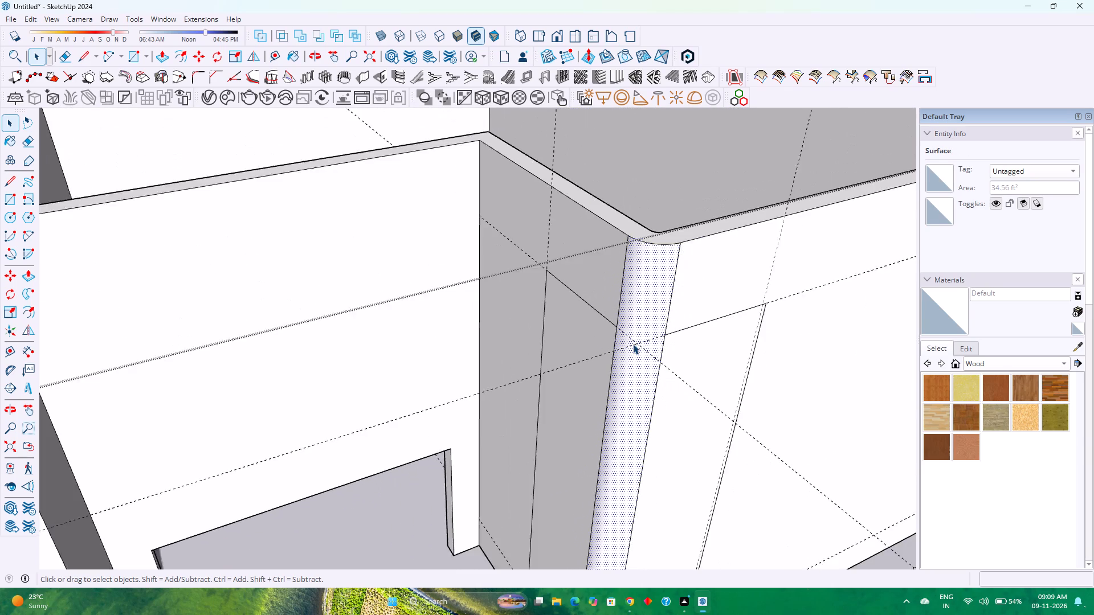
scroll(633, 344, down, 1)
scroll(651, 306, up, 7)
middle_drag(656, 322, 465, 348)
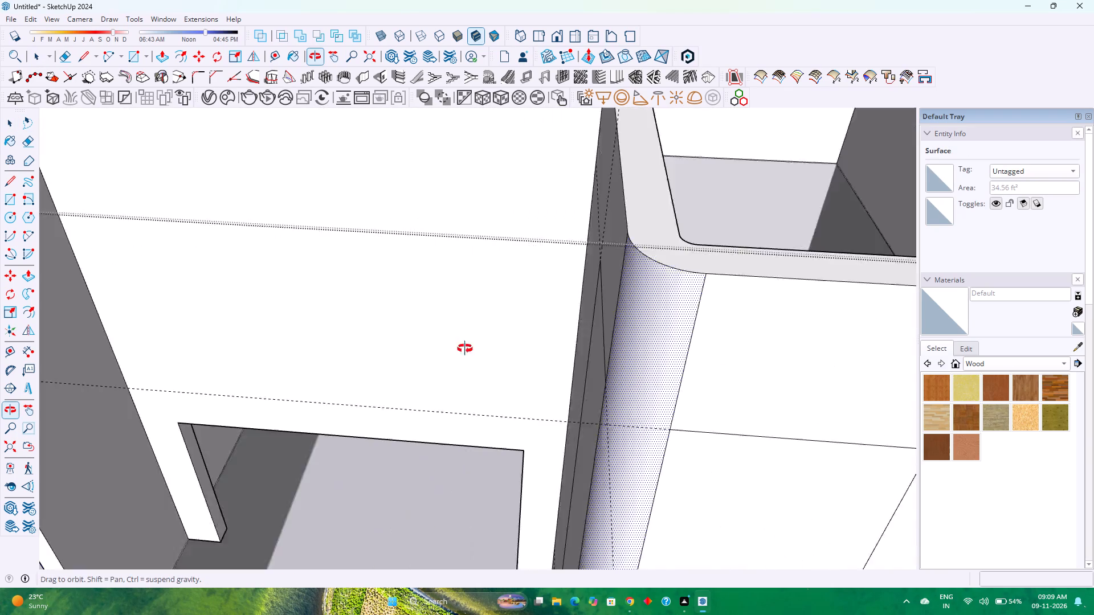
middle_drag(465, 348, 428, 350)
middle_click(428, 350)
scroll(420, 355, down, 4)
middle_drag(417, 352, 750, 315)
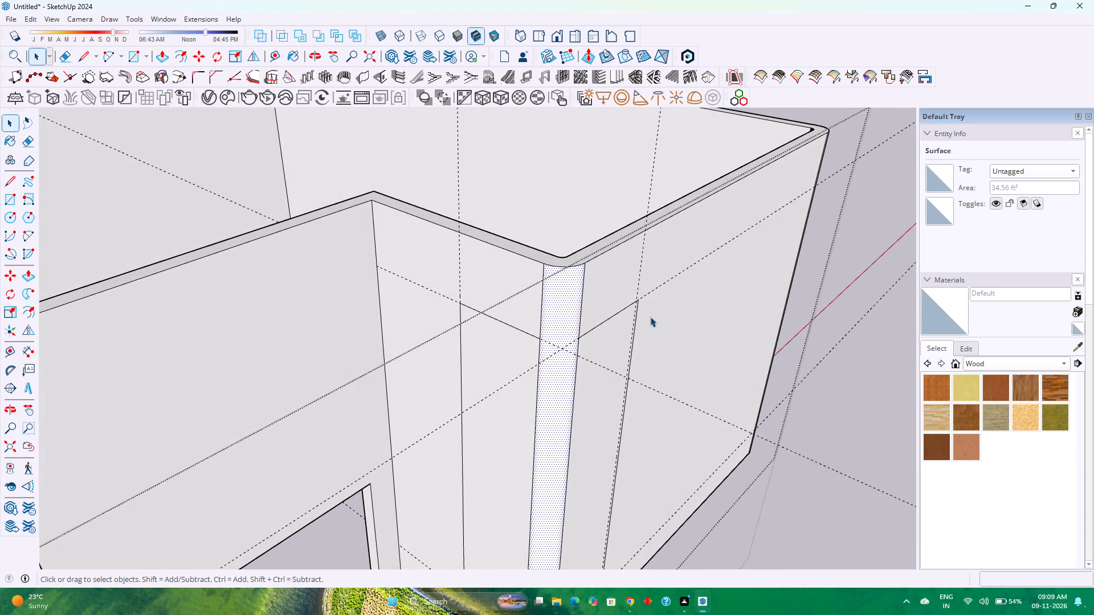
scroll(620, 321, down, 1)
scroll(545, 343, up, 10)
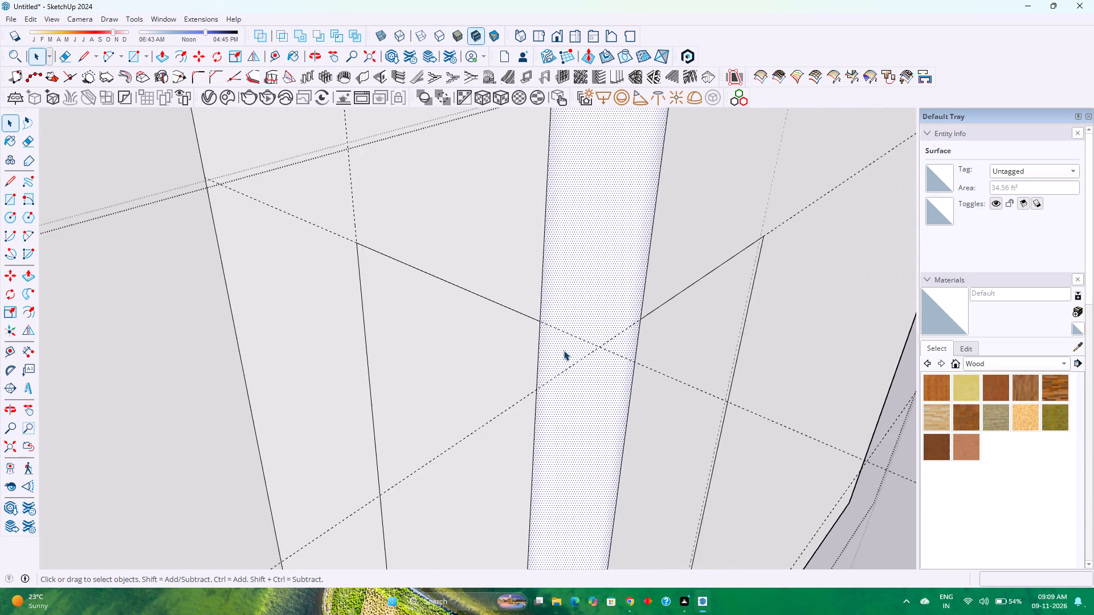
scroll(564, 351, up, 4)
scroll(564, 352, down, 19)
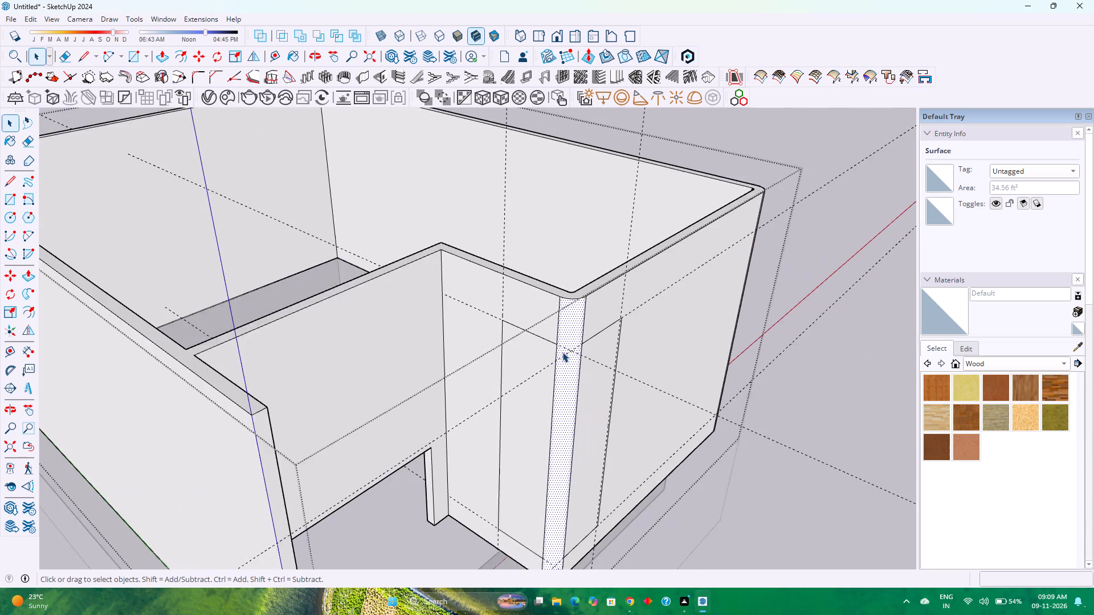
scroll(562, 352, down, 2)
scroll(543, 519, up, 6)
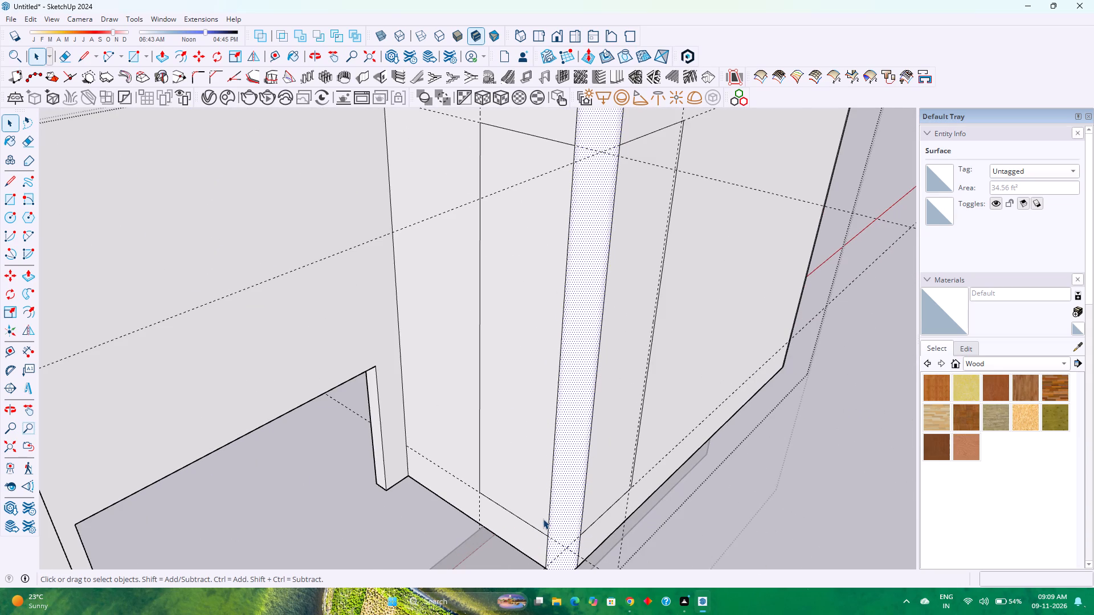
scroll(543, 519, down, 6)
Copy the two outlined opening faces beside the rounded corner 10' along the green axis, away from the building.
click(586, 422)
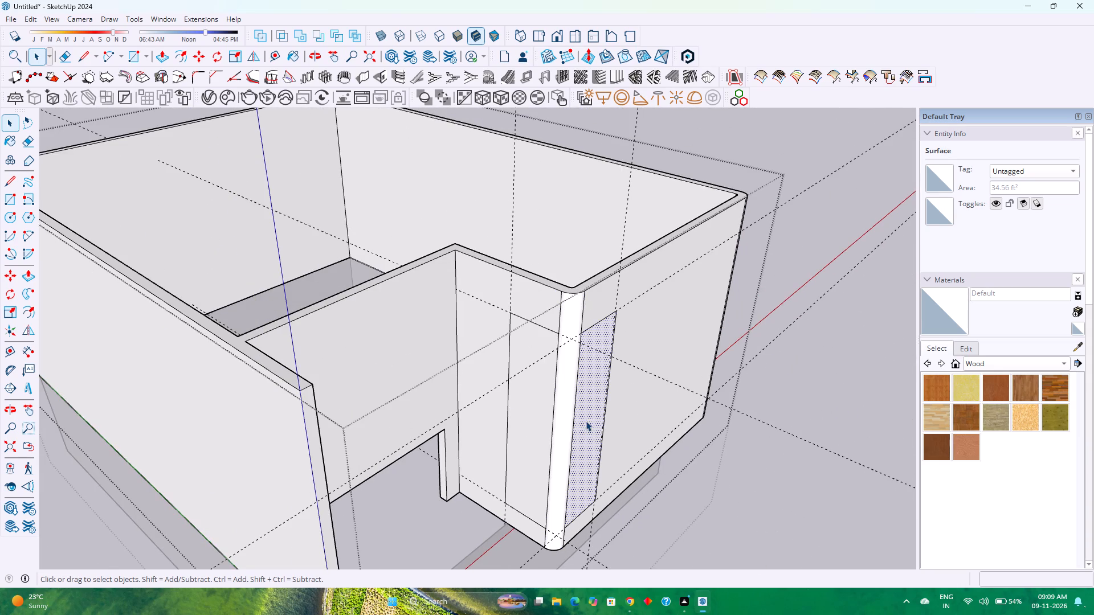
ctrl+click(538, 406)
scroll(538, 406, down, 8)
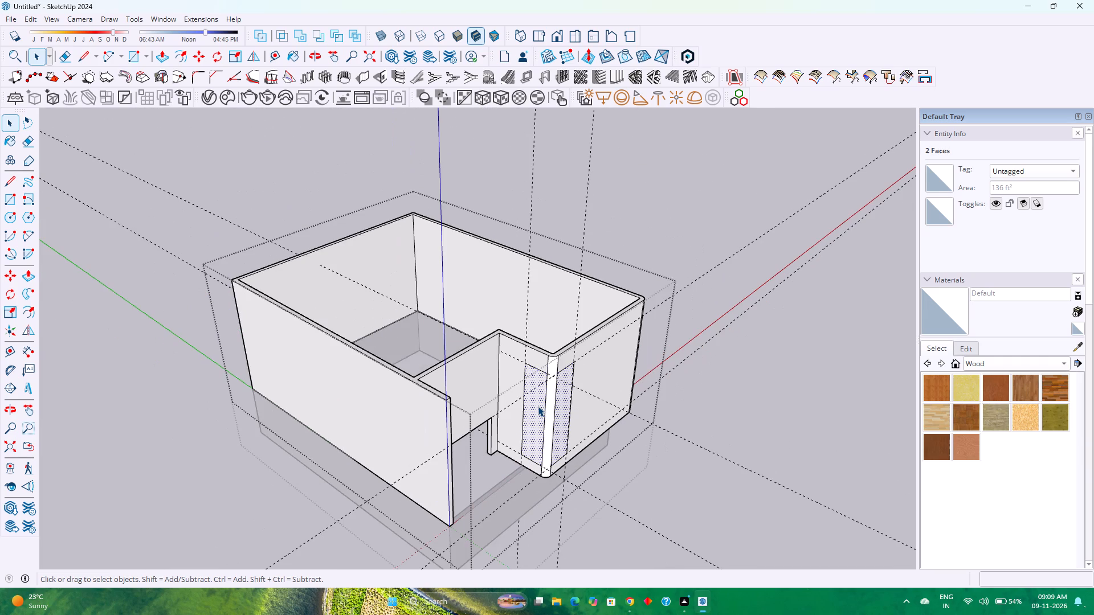
key(m)
click(570, 364)
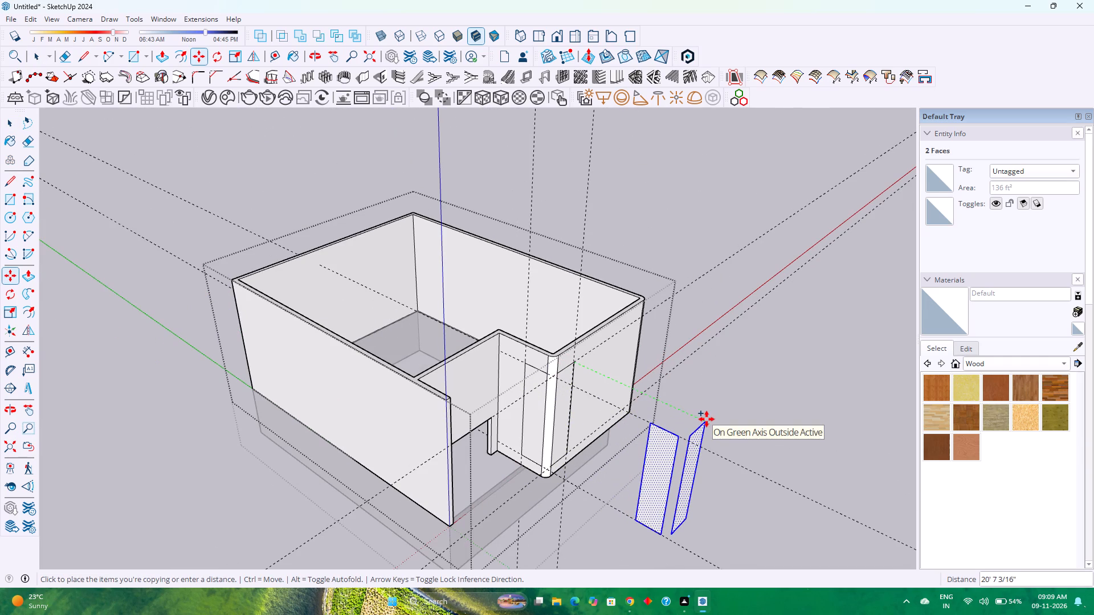
key(Left)
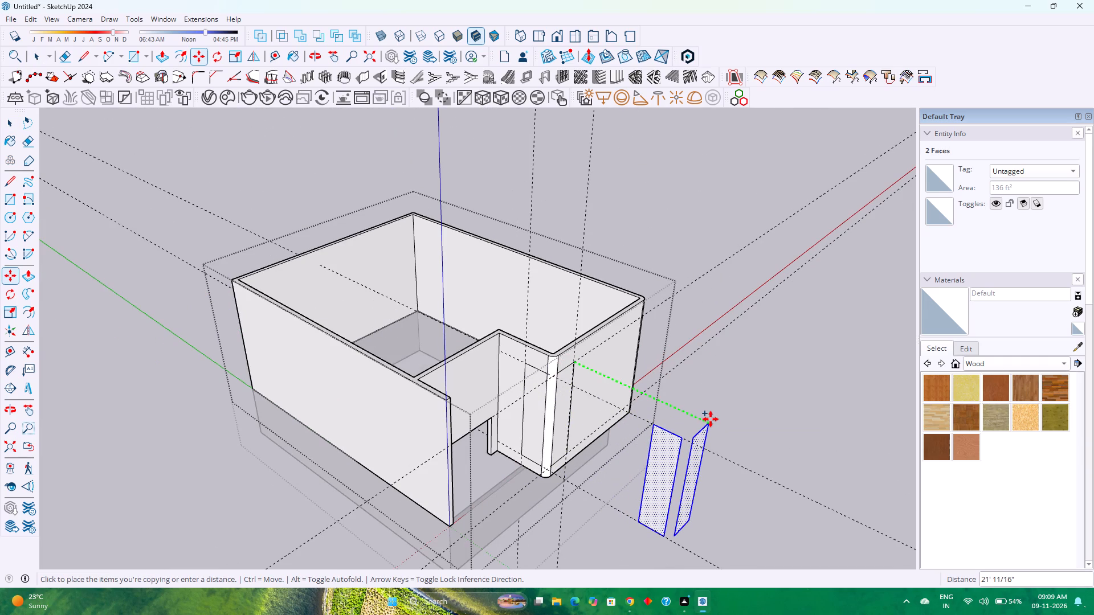
text(10')
key(Return)
Join the inner top corners of the two copied faces with a tangent arc of about 3 1/2" bulge.
scroll(576, 368, up, 9)
key(a)
scroll(669, 473, up, 7)
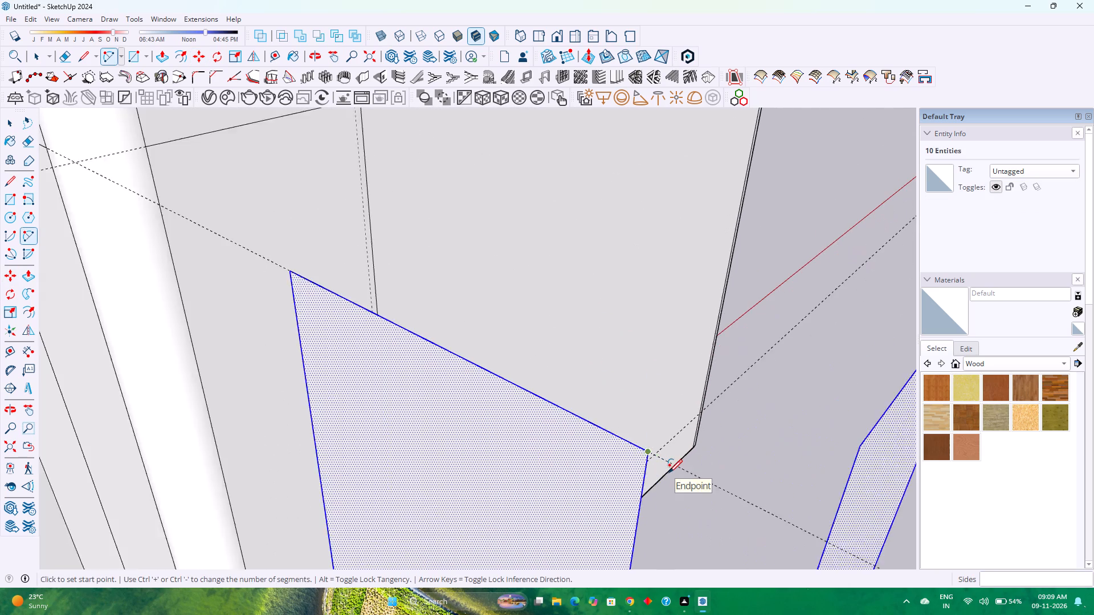
click(606, 413)
scroll(606, 413, down, 5)
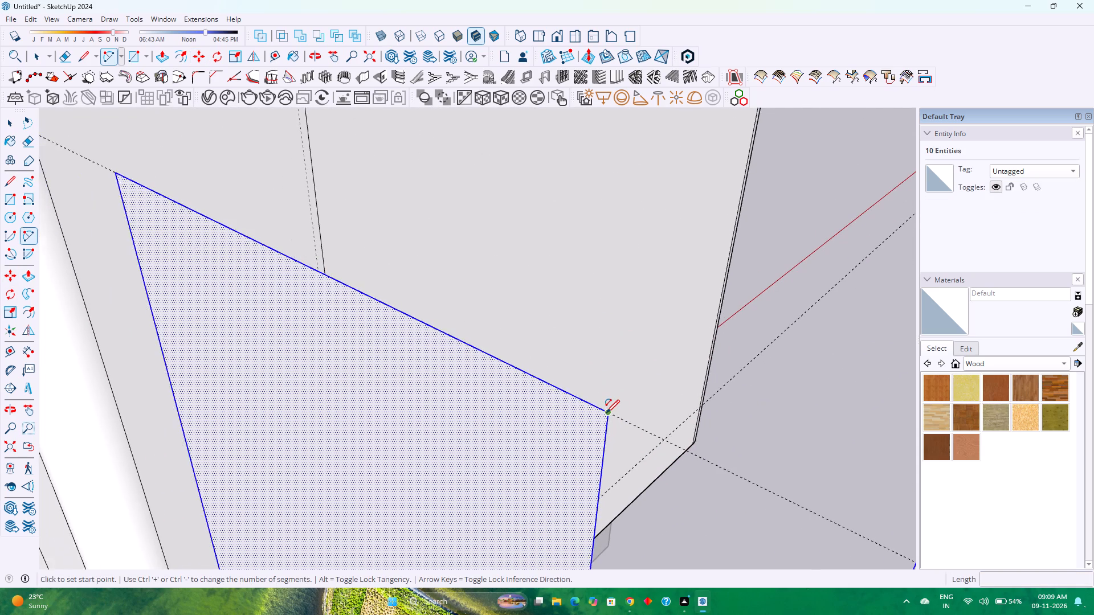
scroll(606, 413, down, 9)
click(775, 407)
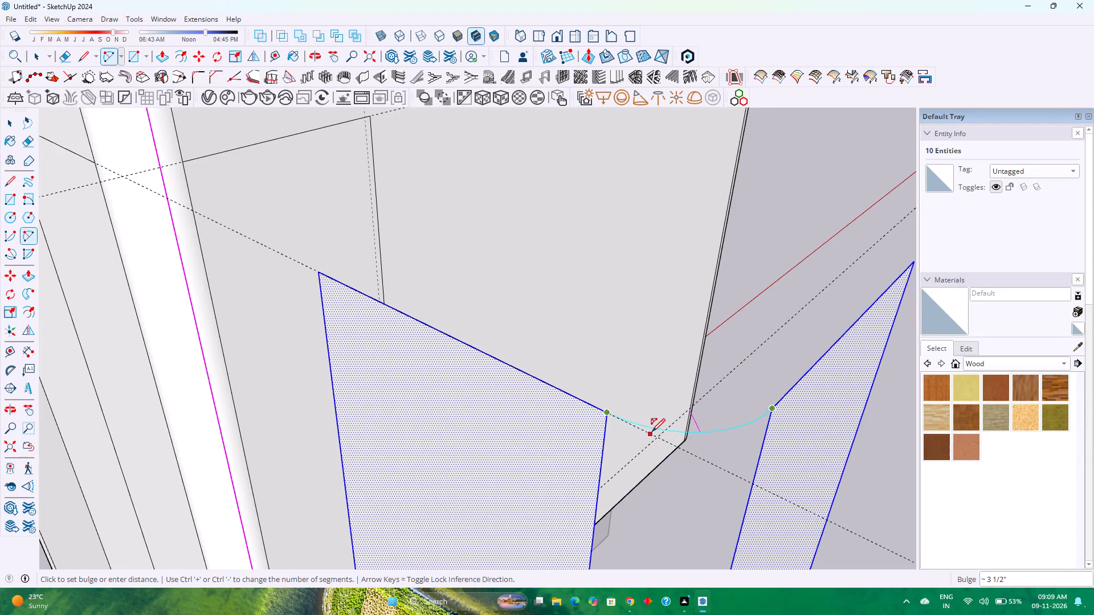
click(652, 432)
Join the inner bottom corners of the two copied faces with a tangent arc of about 3 1/2" bulge.
scroll(652, 434, down, 17)
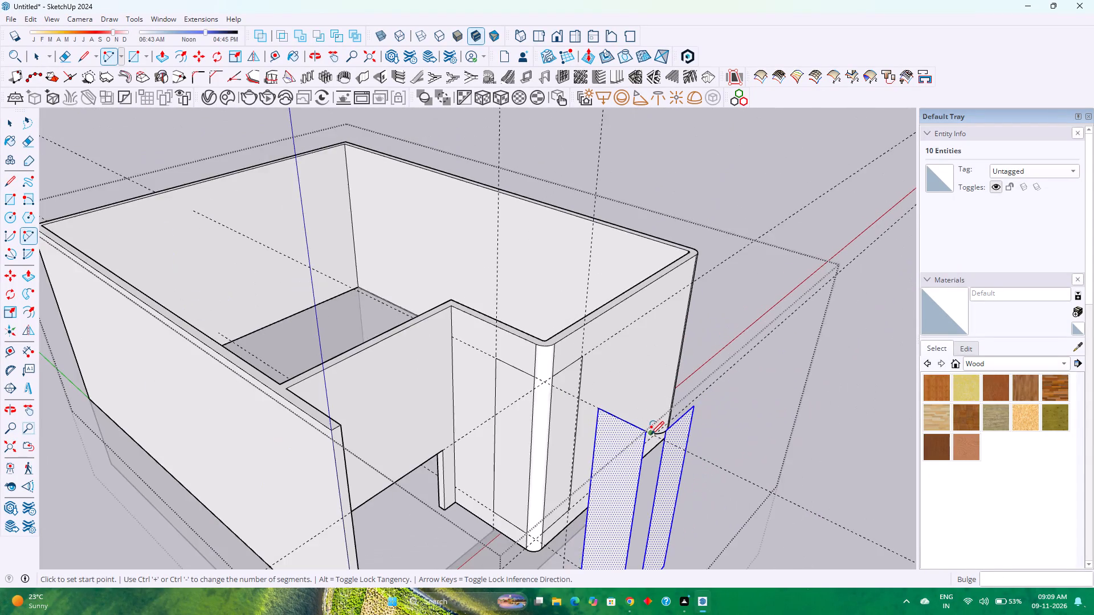
scroll(651, 434, down, 3)
scroll(636, 545, up, 4)
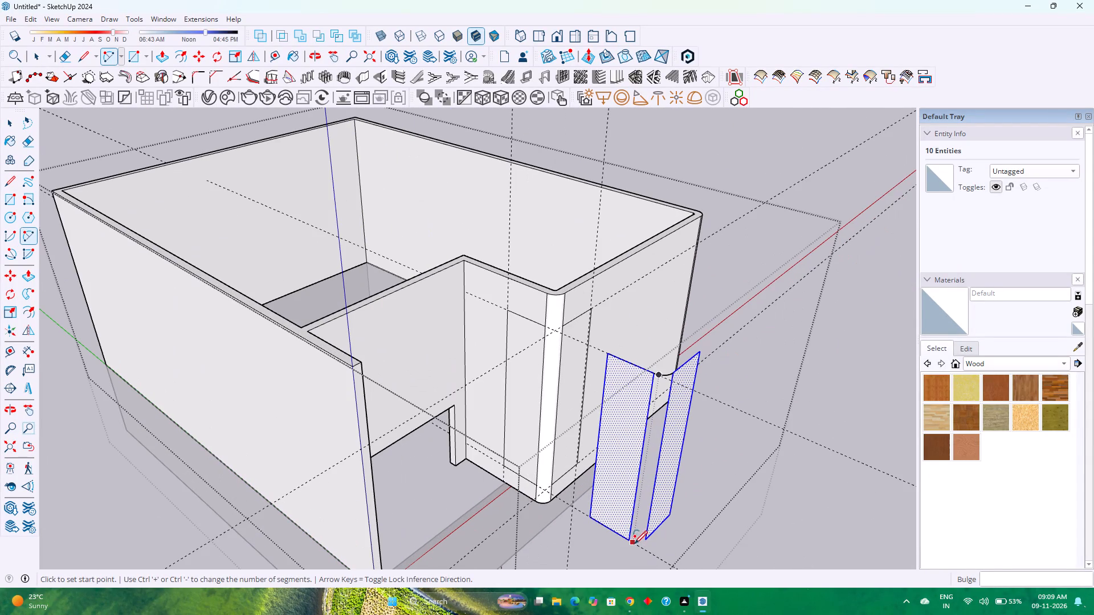
click(629, 541)
click(650, 538)
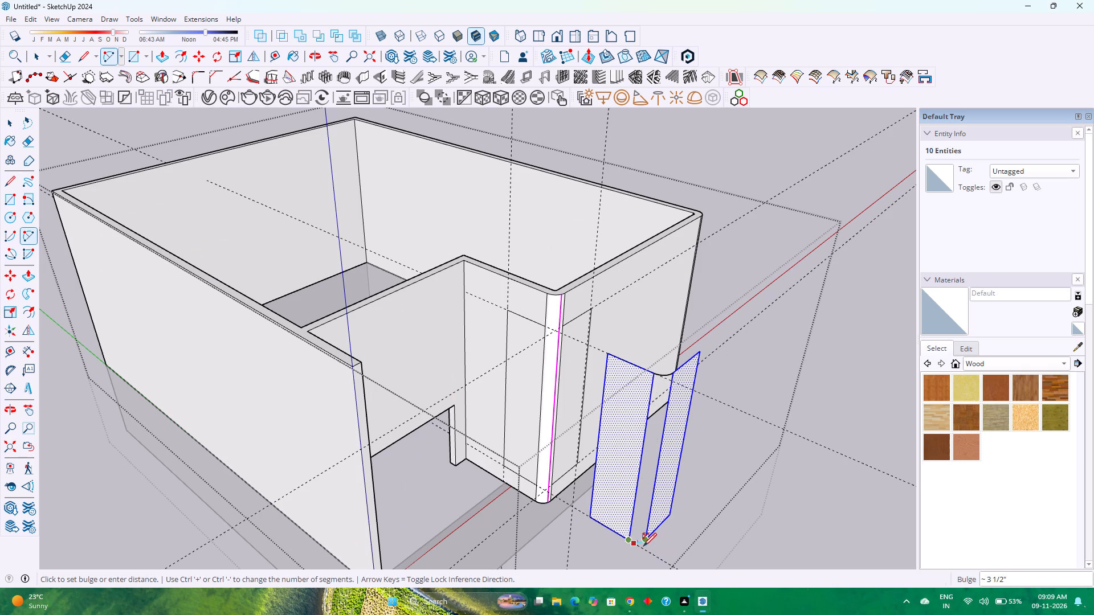
scroll(632, 546, up, 14)
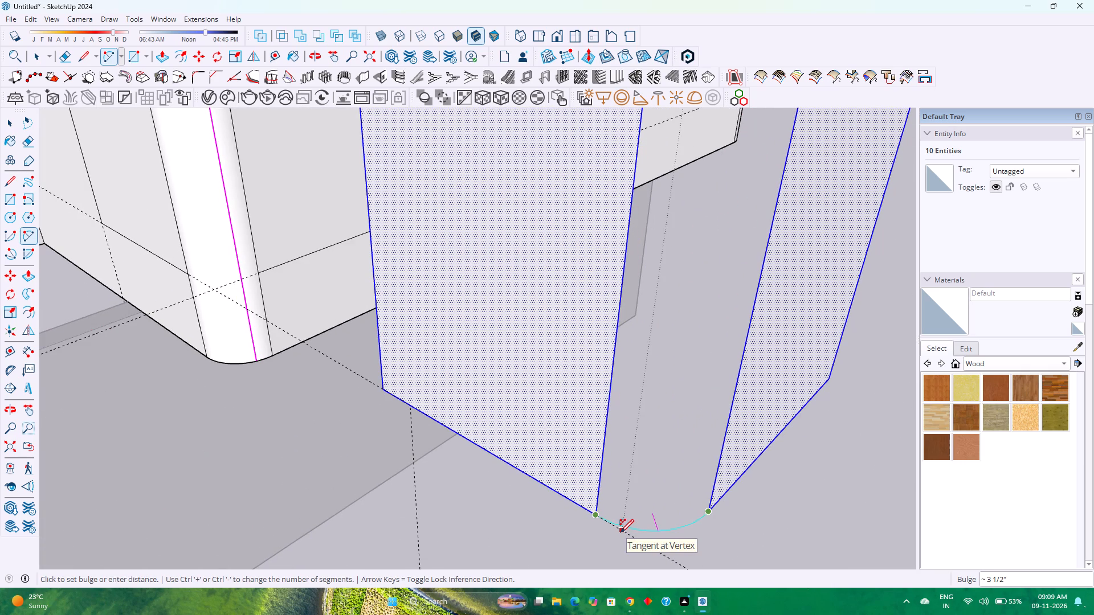
click(621, 532)
scroll(621, 532, down, 11)
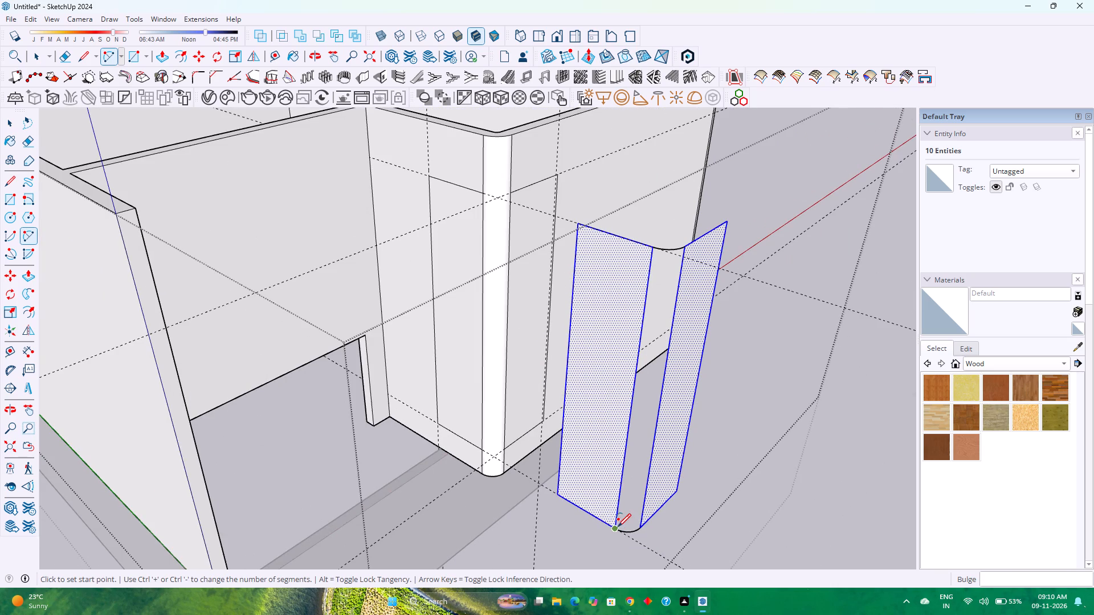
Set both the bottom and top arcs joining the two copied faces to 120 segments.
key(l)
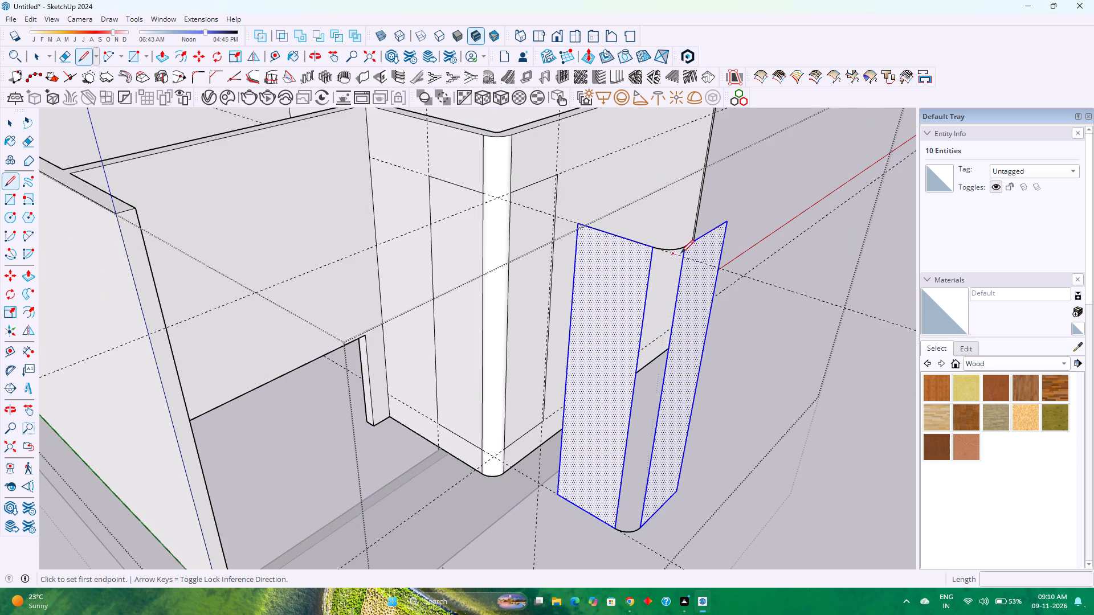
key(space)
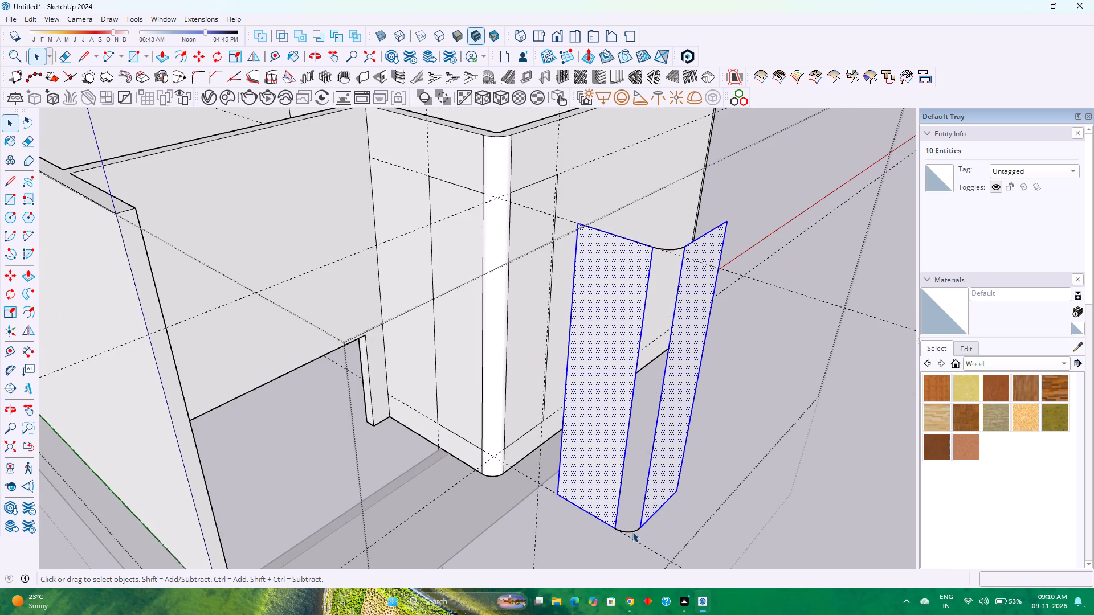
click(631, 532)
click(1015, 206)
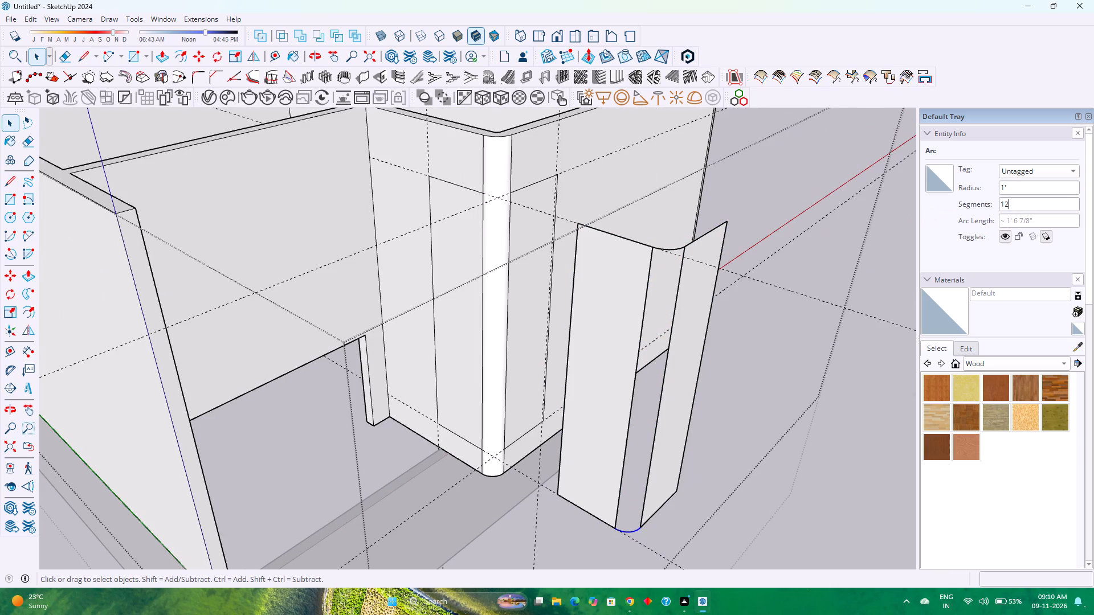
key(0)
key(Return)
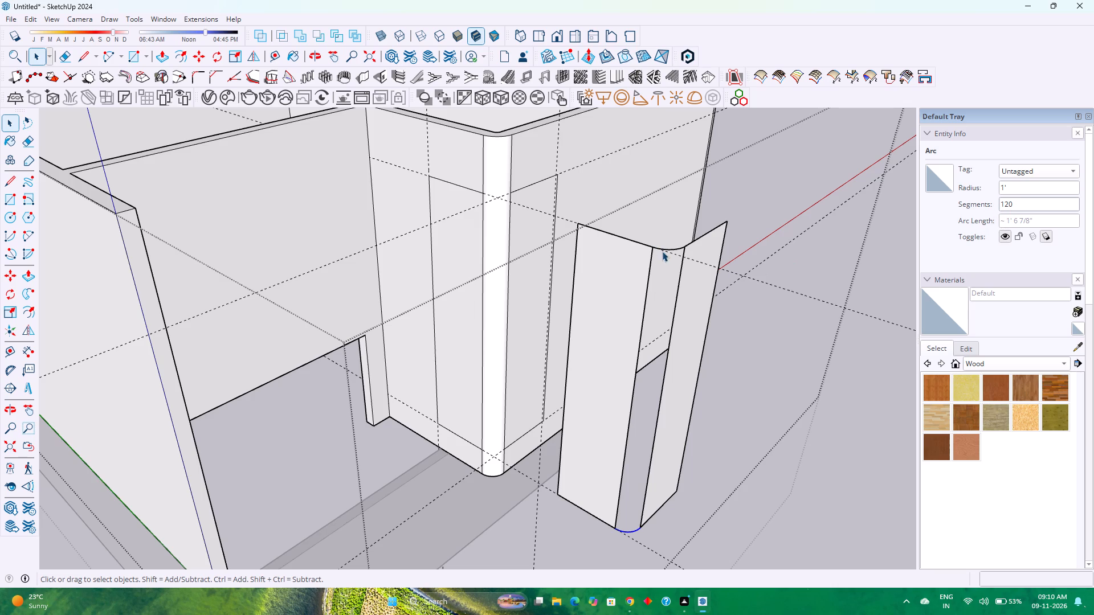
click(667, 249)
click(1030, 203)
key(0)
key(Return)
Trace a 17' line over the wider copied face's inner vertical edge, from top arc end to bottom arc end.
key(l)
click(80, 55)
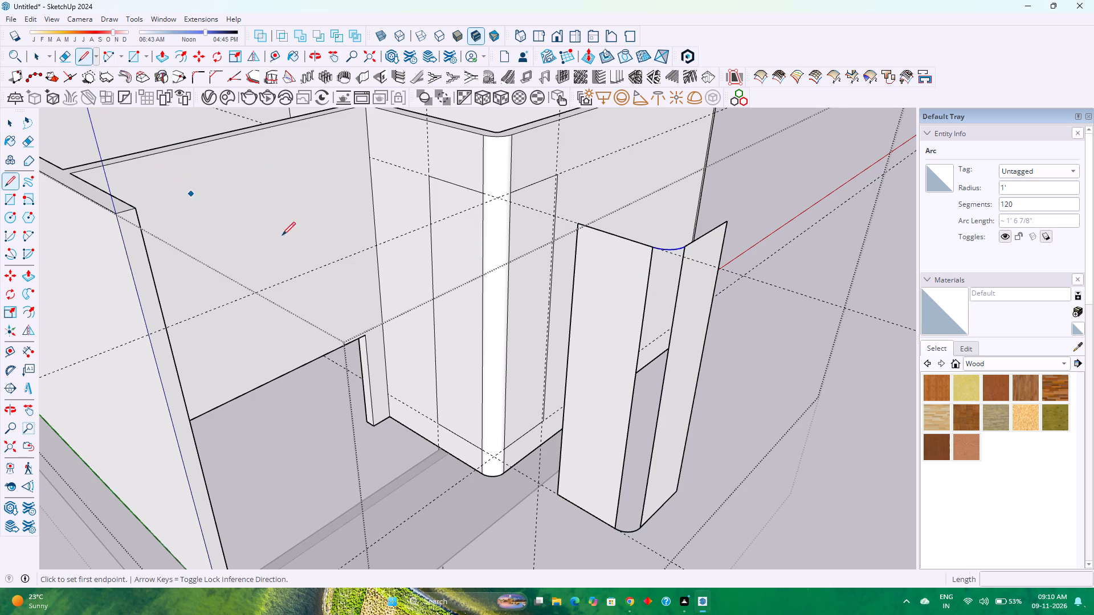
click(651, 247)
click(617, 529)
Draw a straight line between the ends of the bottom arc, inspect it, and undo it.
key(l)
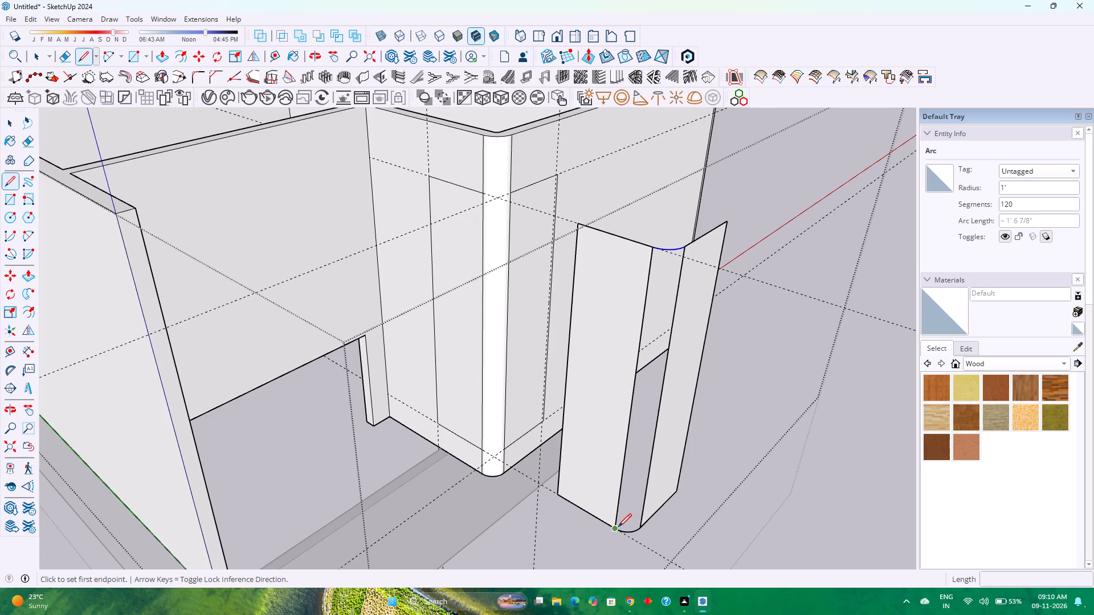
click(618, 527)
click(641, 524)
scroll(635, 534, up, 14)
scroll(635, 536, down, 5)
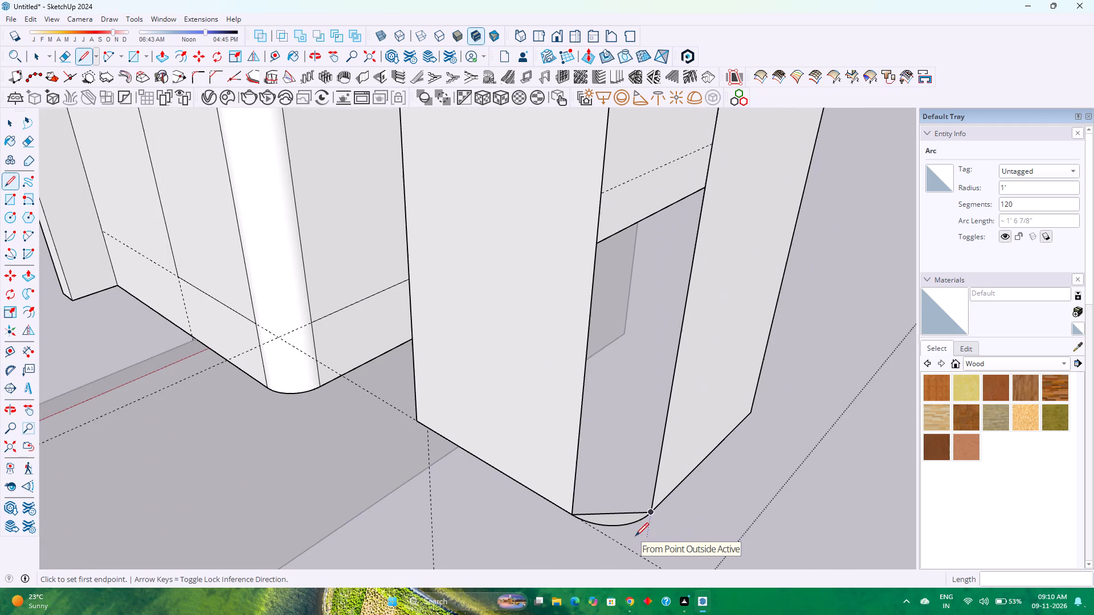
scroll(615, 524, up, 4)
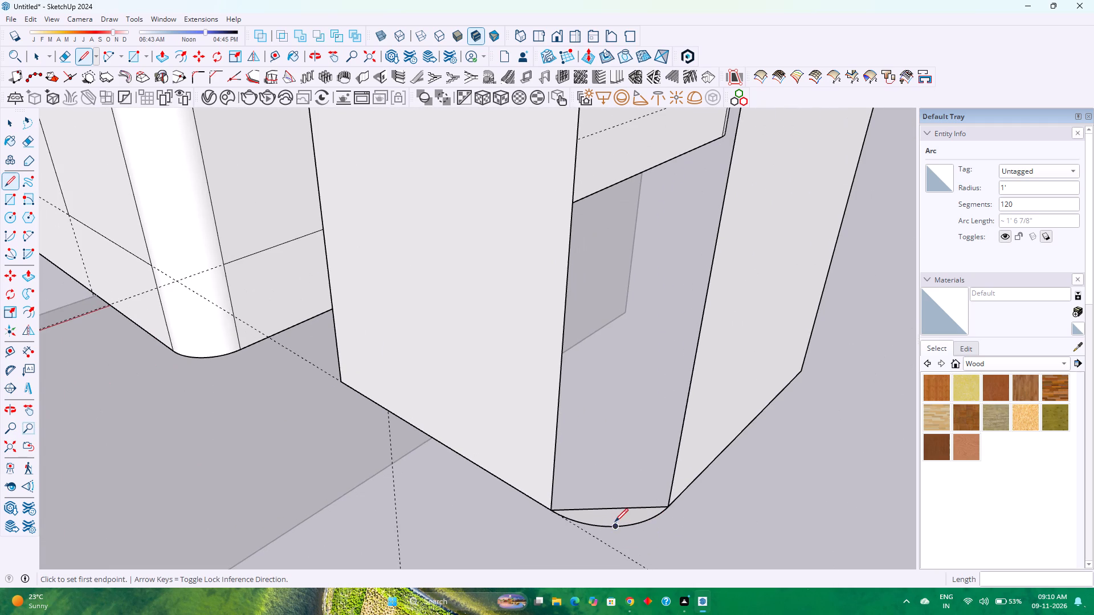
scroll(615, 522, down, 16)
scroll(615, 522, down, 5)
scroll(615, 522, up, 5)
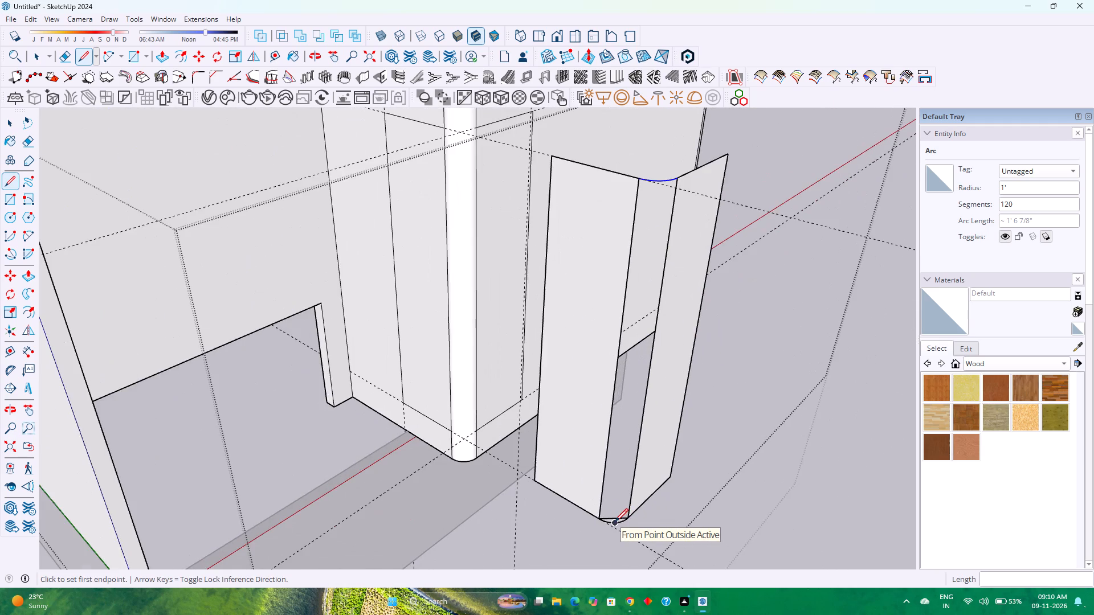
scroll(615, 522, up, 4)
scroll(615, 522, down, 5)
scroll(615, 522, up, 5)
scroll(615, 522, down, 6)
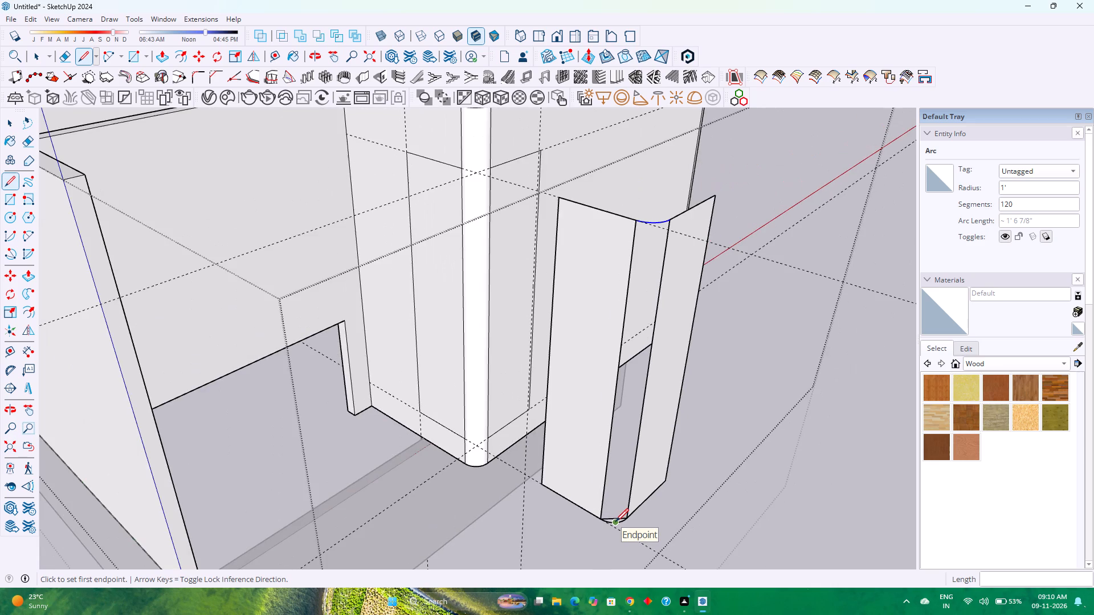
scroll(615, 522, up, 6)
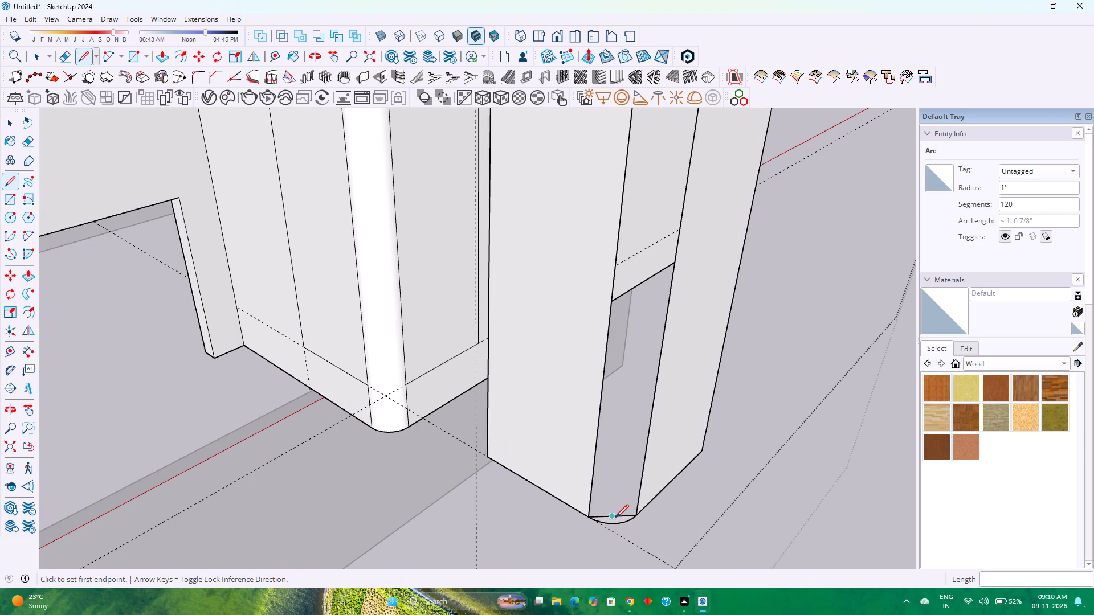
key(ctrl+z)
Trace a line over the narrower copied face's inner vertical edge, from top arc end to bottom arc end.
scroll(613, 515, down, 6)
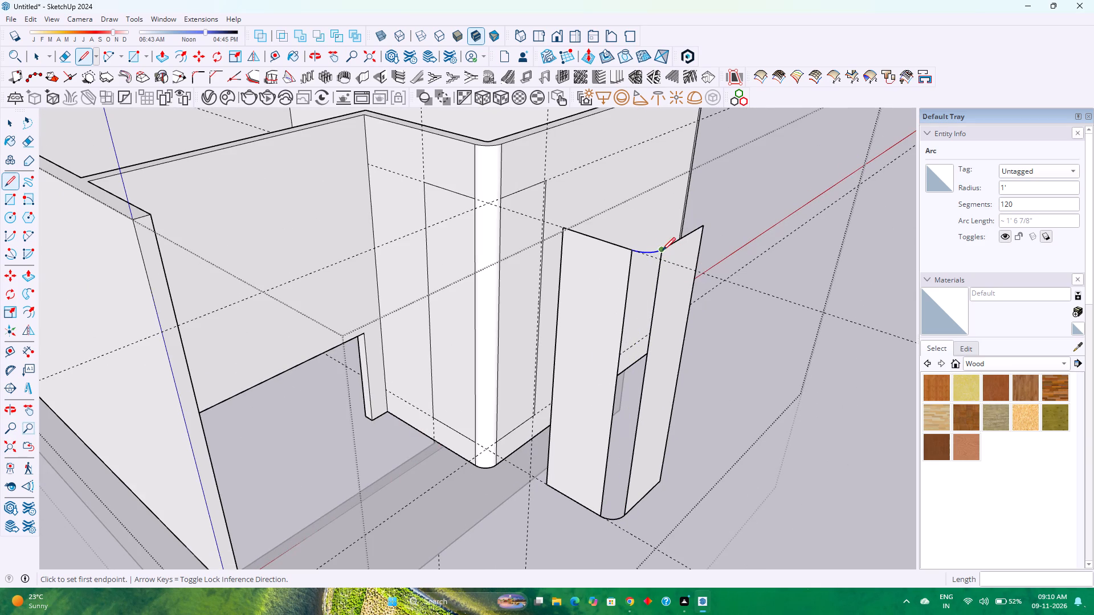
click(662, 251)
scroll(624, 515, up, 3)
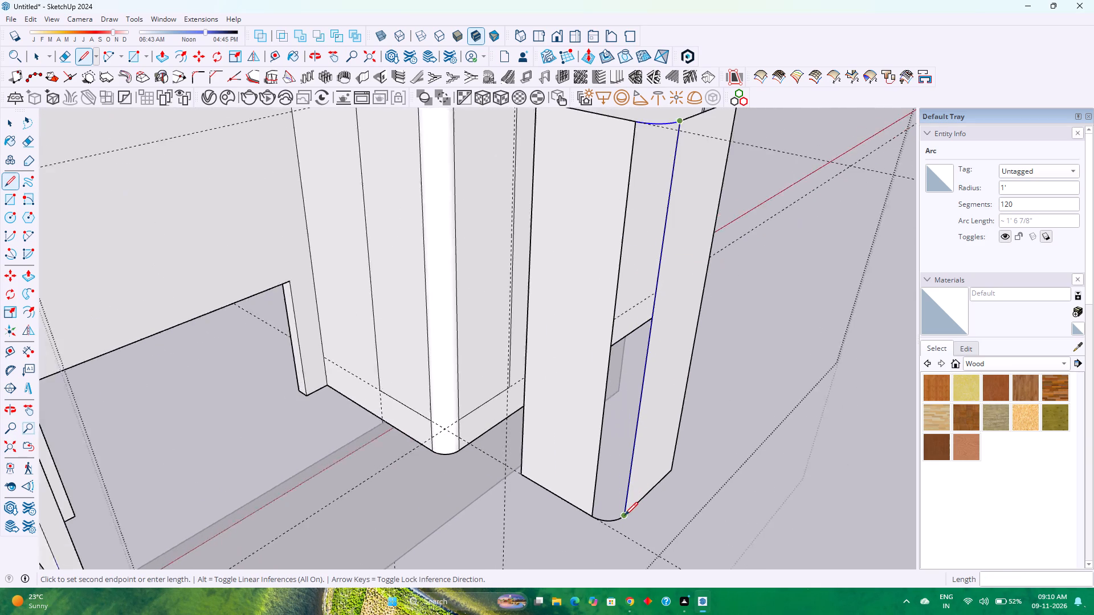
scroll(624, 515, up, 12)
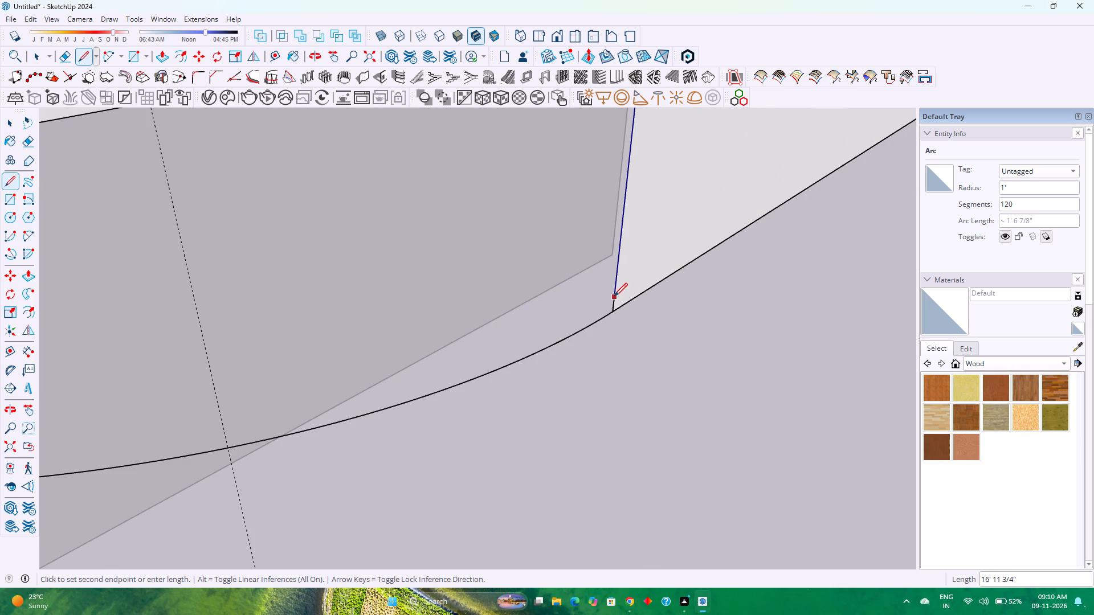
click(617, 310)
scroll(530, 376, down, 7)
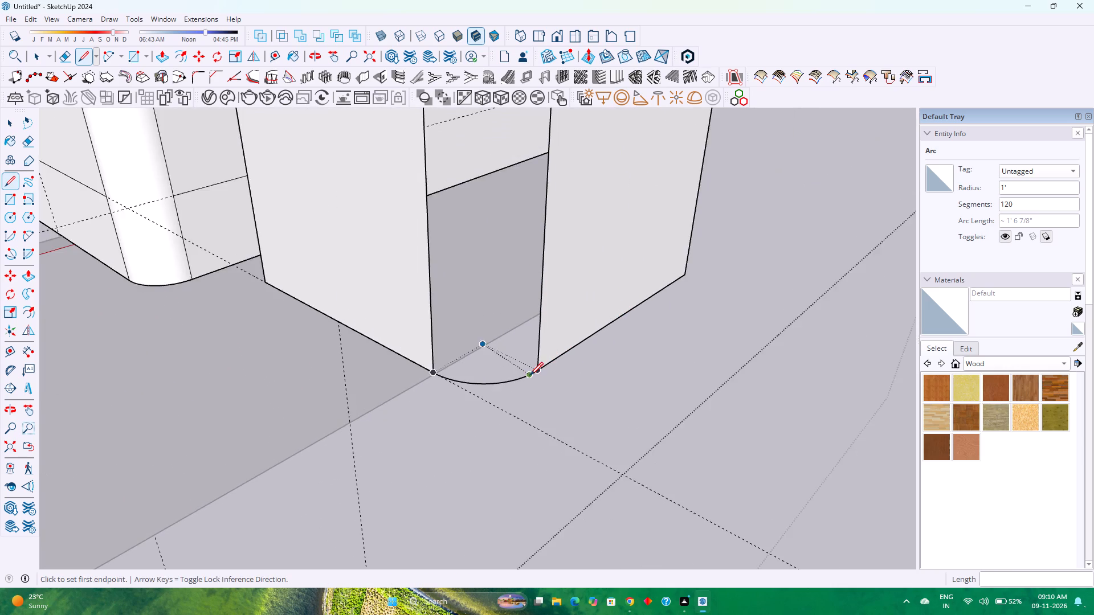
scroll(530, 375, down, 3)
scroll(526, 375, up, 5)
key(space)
Delete all guides from the model.
scroll(525, 375, down, 11)
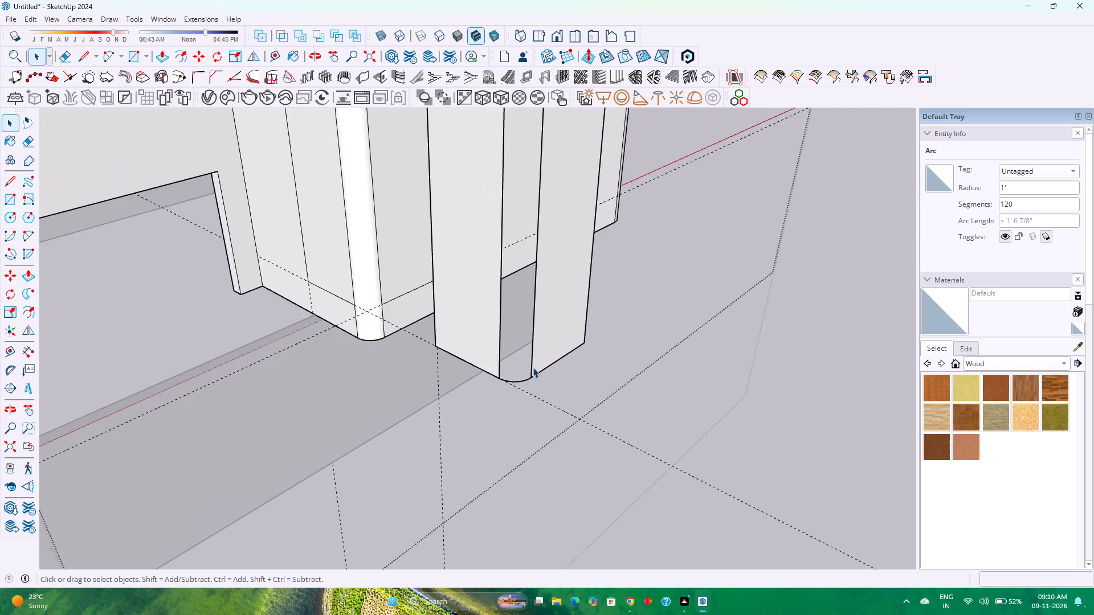
scroll(533, 367, down, 8)
scroll(537, 359, up, 5)
scroll(537, 359, down, 2)
scroll(536, 359, up, 3)
scroll(534, 359, down, 4)
scroll(534, 359, up, 6)
scroll(534, 359, down, 13)
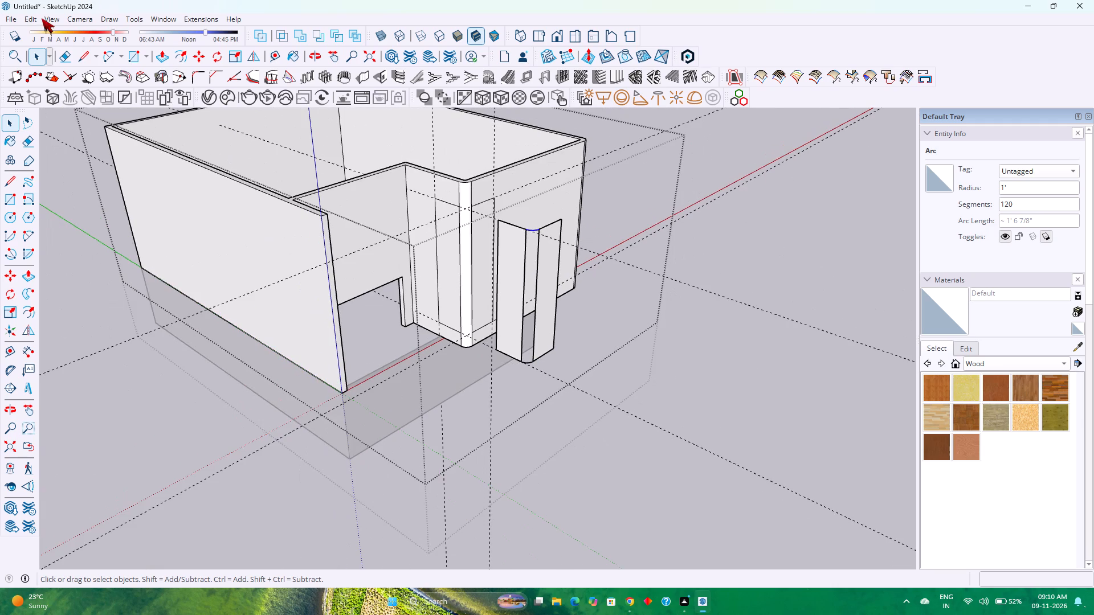
click(26, 18)
right_click(75, 123)
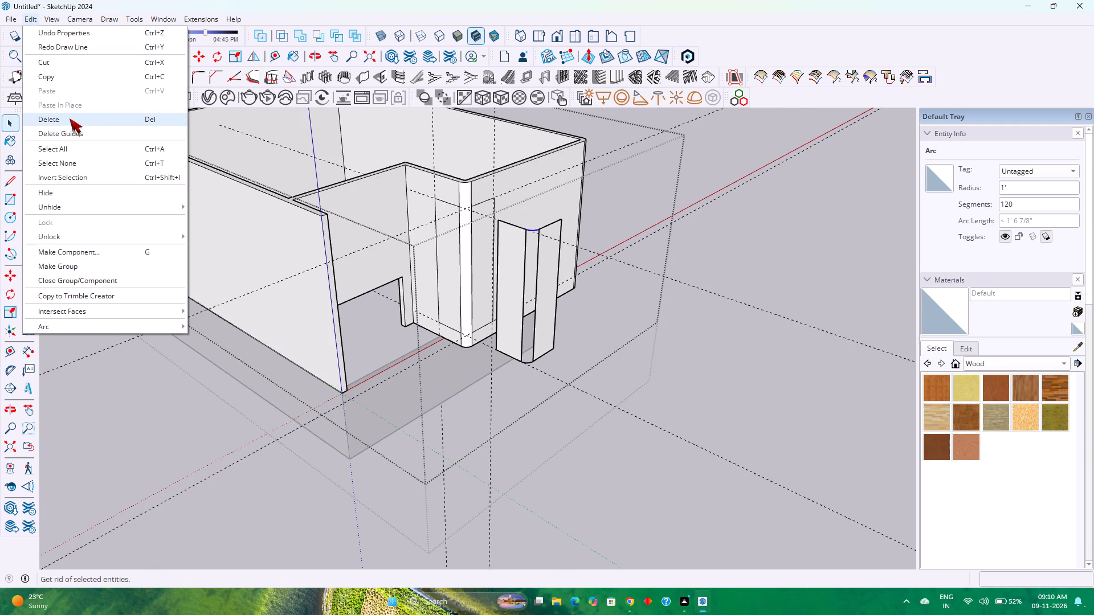
click(79, 131)
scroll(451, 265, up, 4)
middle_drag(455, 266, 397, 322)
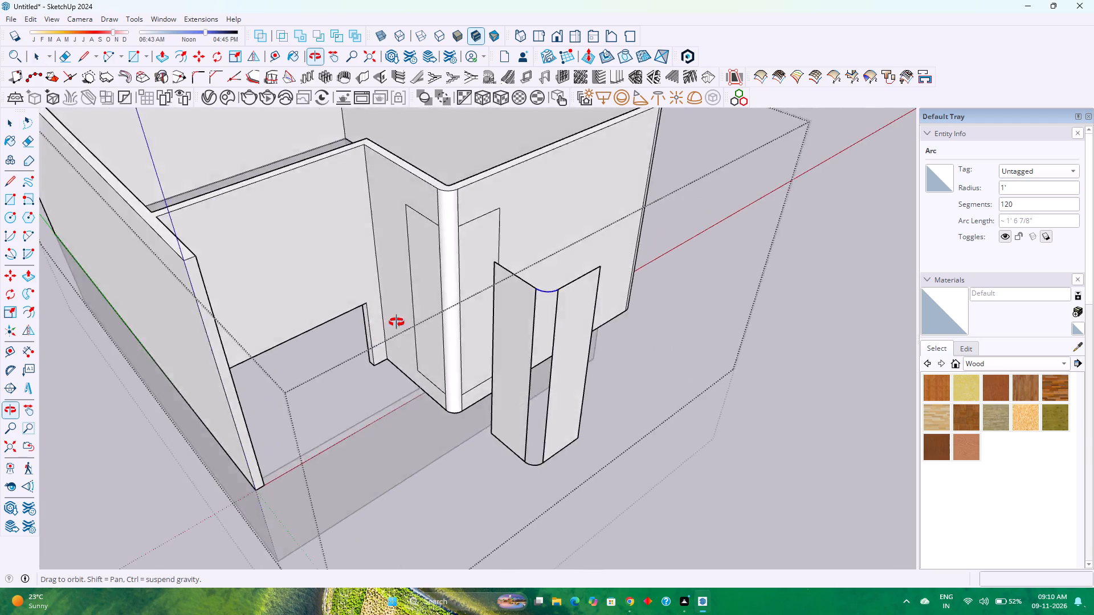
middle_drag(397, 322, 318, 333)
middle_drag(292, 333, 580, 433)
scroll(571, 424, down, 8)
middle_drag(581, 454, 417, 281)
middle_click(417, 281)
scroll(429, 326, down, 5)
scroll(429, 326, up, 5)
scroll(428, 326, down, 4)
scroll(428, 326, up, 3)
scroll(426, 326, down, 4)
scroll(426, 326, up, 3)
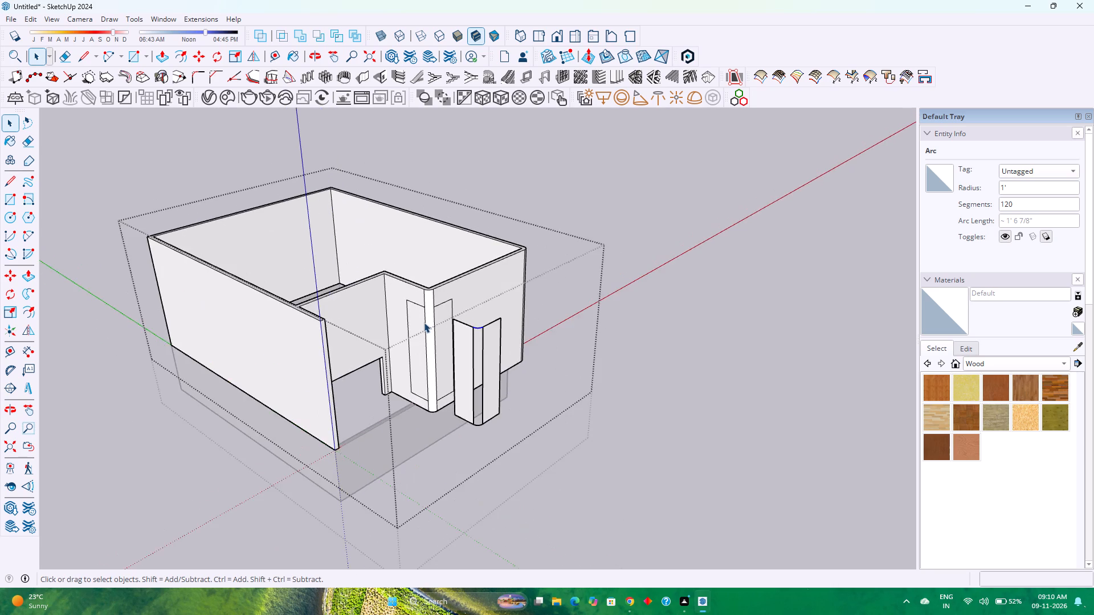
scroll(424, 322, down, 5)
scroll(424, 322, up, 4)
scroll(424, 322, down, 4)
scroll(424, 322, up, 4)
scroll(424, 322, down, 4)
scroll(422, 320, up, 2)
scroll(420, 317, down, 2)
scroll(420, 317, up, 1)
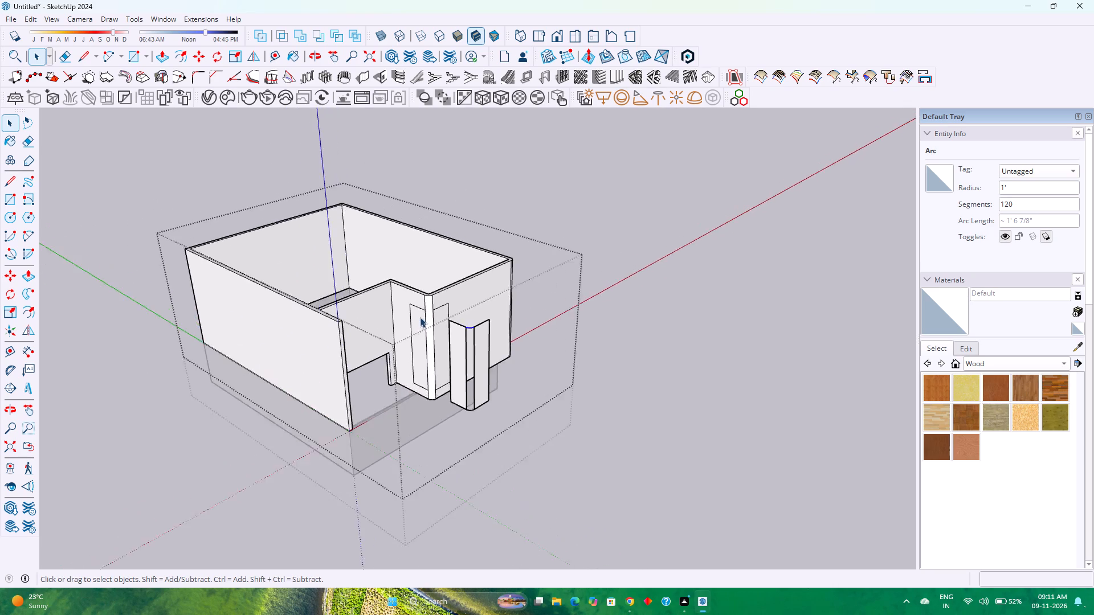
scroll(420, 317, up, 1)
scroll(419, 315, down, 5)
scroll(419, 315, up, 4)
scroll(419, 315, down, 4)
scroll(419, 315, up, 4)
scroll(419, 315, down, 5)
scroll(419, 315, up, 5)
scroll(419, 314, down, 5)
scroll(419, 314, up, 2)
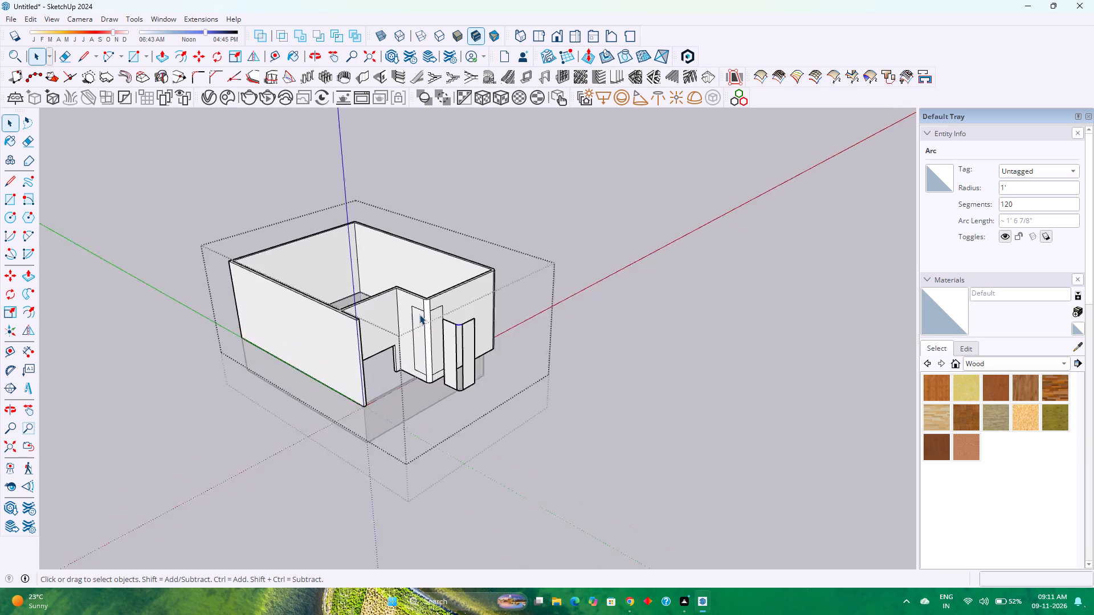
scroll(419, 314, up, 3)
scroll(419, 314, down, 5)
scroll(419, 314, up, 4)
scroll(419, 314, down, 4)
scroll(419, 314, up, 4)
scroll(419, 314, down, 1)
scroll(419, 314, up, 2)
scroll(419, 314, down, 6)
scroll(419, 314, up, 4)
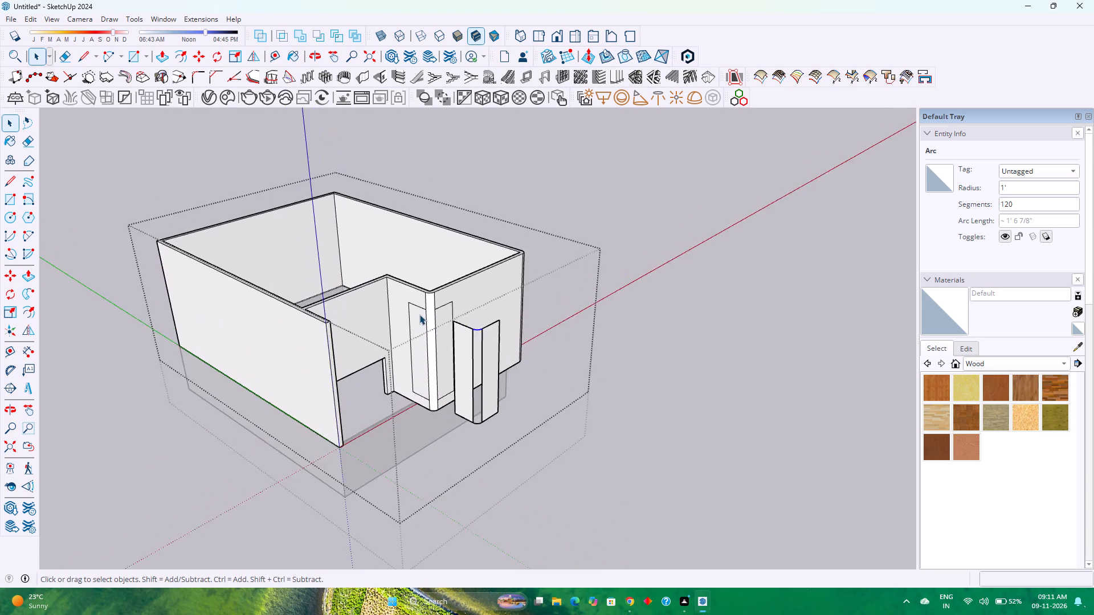
Erase the bottom and top arcs joining the two copied opening faces.
scroll(419, 314, up, 9)
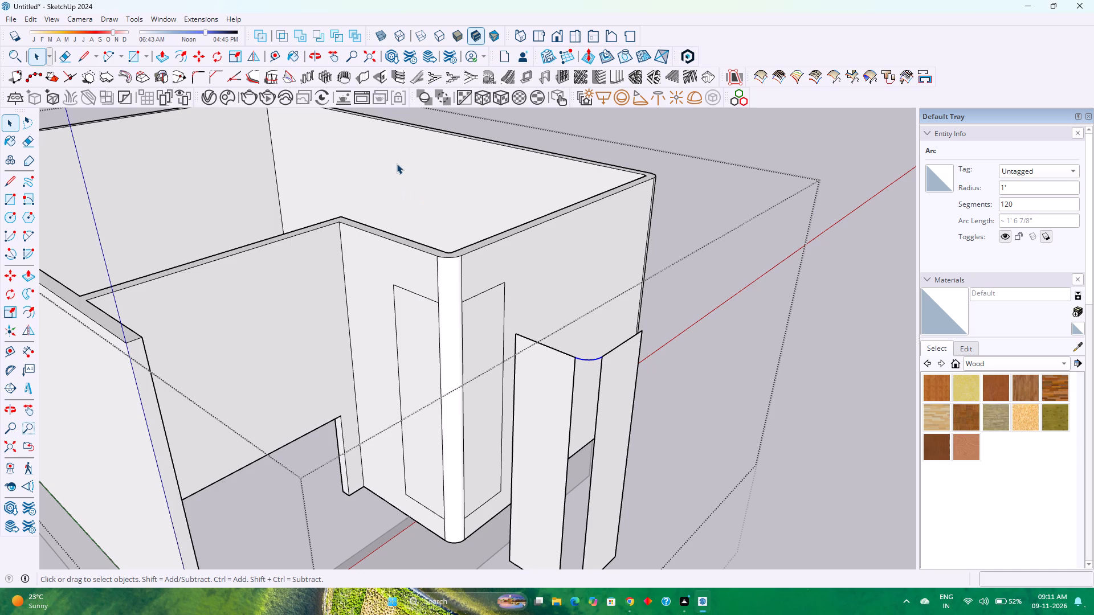
scroll(406, 155, down, 3)
scroll(411, 154, up, 1)
scroll(411, 153, down, 4)
scroll(411, 153, up, 3)
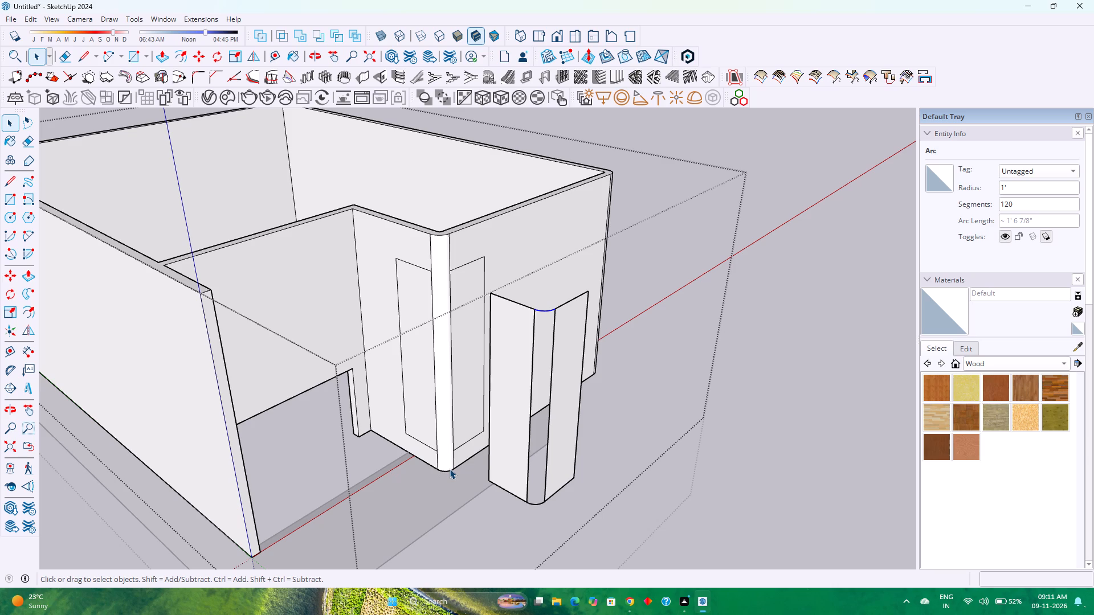
click(107, 57)
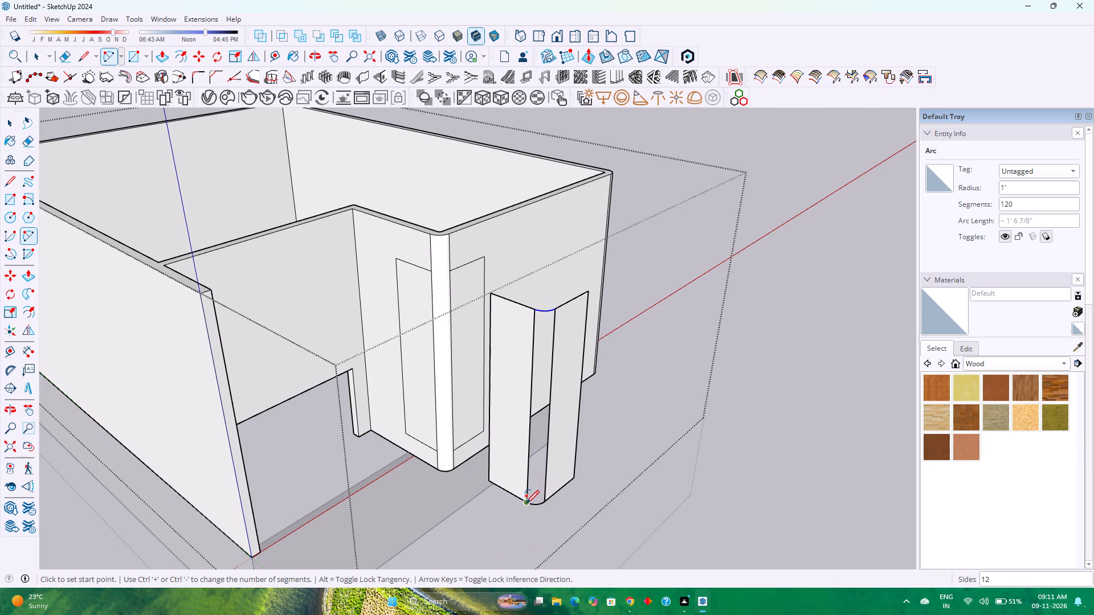
scroll(526, 503, up, 19)
scroll(532, 511, down, 5)
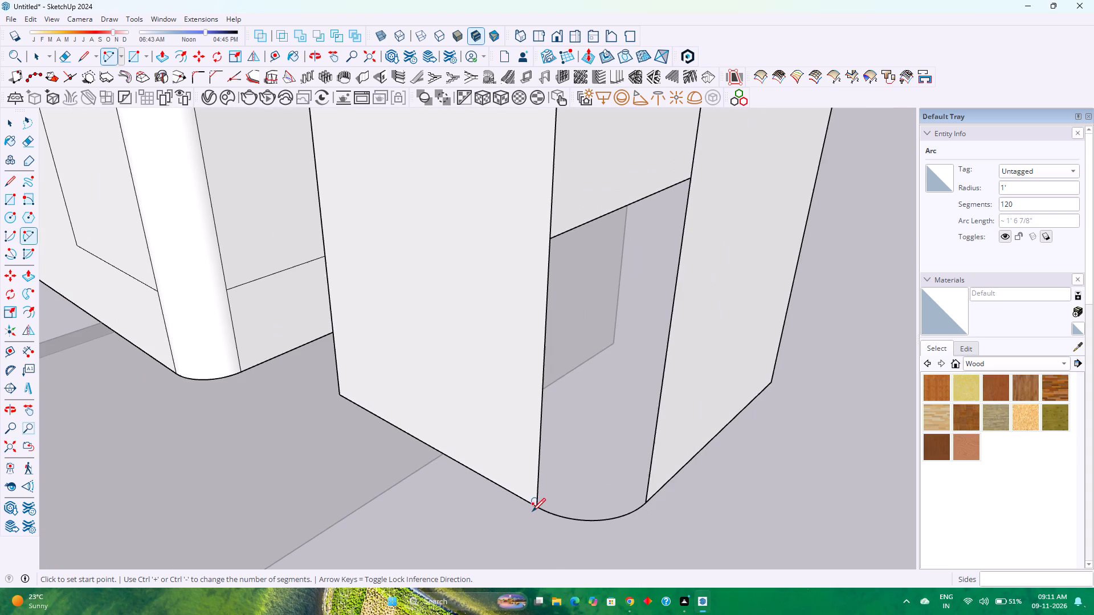
key(e)
drag(569, 510, 569, 530)
scroll(567, 501, down, 10)
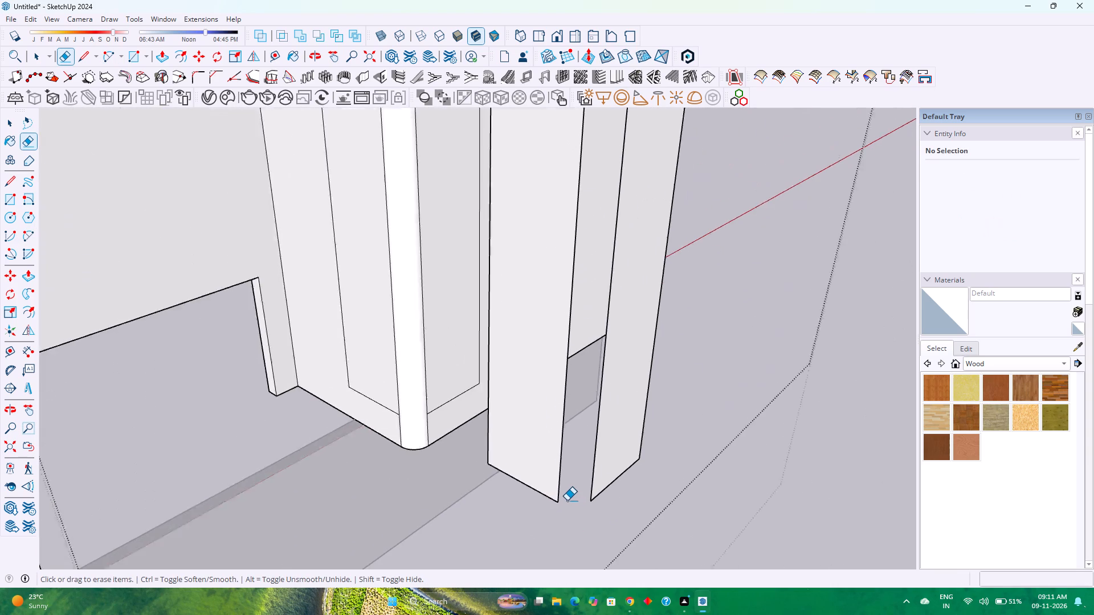
shift+middle_drag(567, 481, 601, 592)
drag(638, 288, 640, 294)
Join the inner top corners of the two copied faces with a 12-segment tangent arc.
key(a)
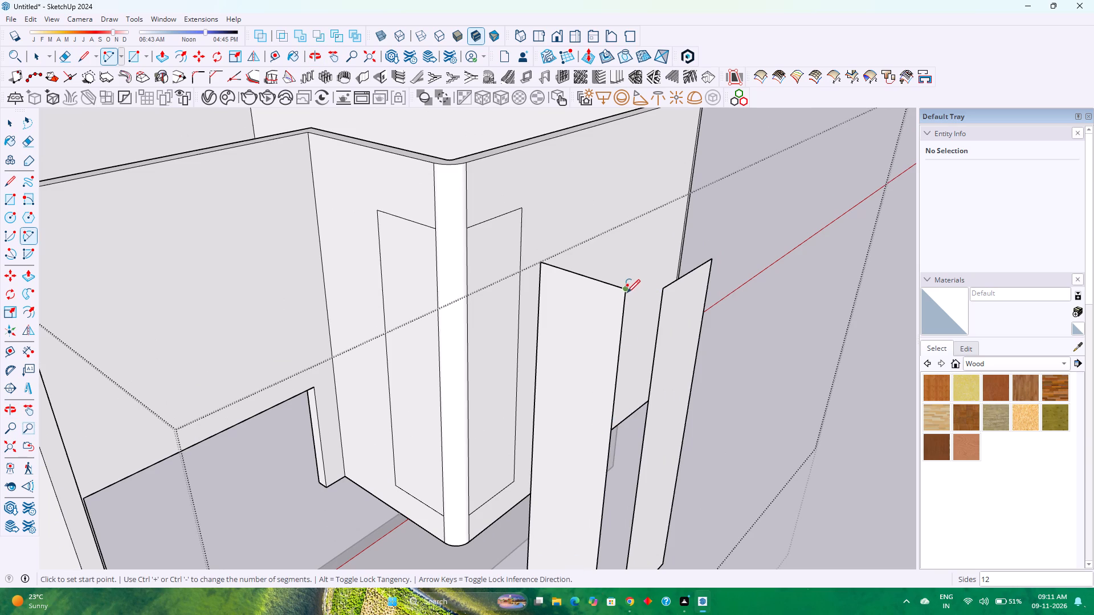
click(627, 291)
double_click(662, 288)
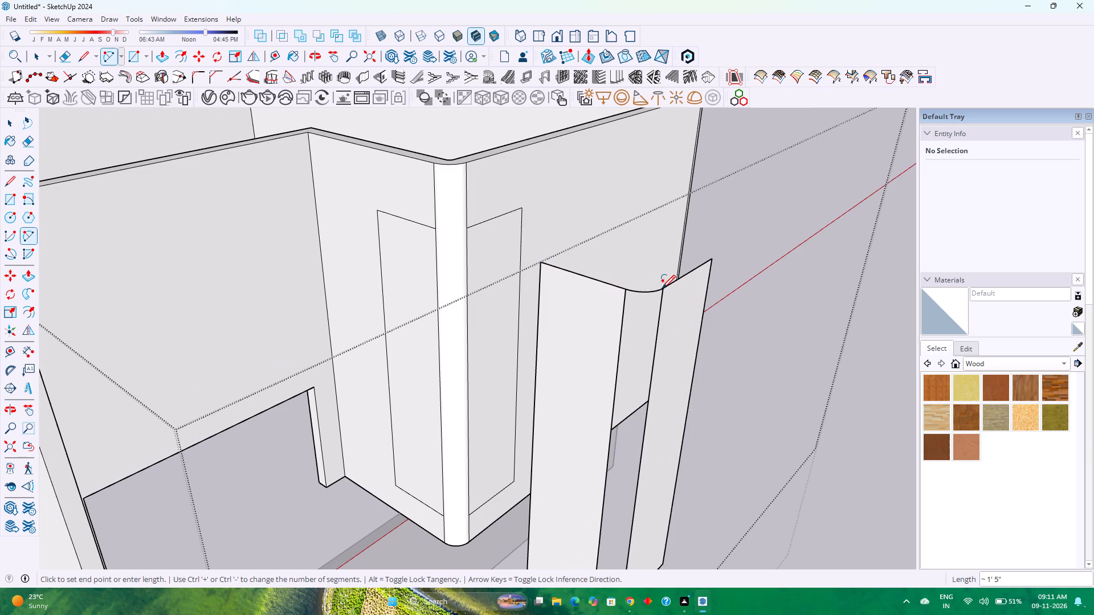
Join the inner bottom corners of the two copied faces with a 12-segment tangent arc.
scroll(546, 381, down, 6)
click(575, 518)
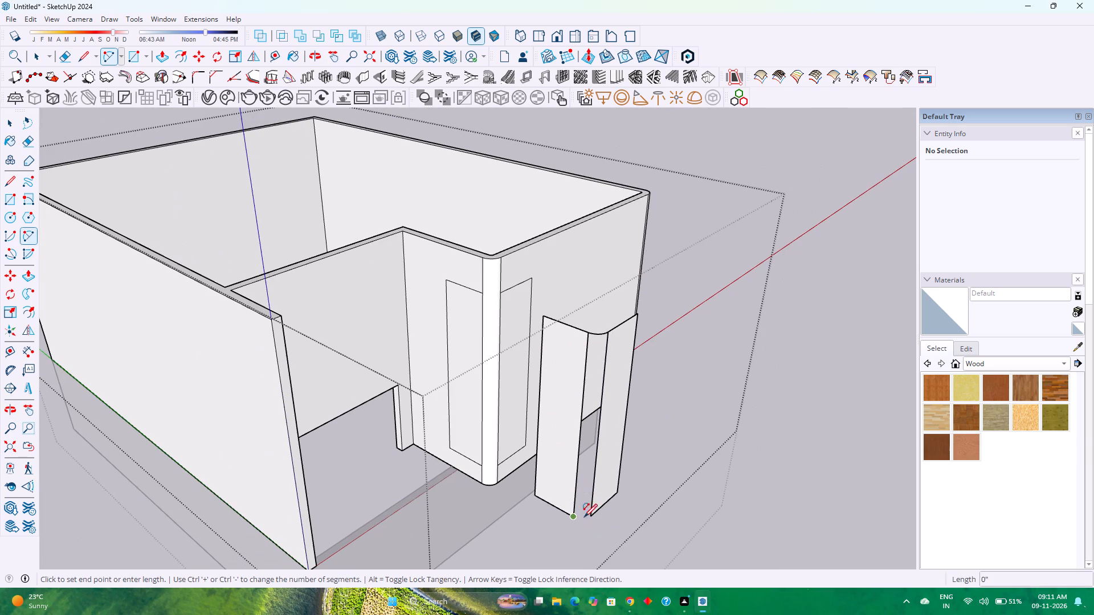
double_click(592, 513)
key(space)
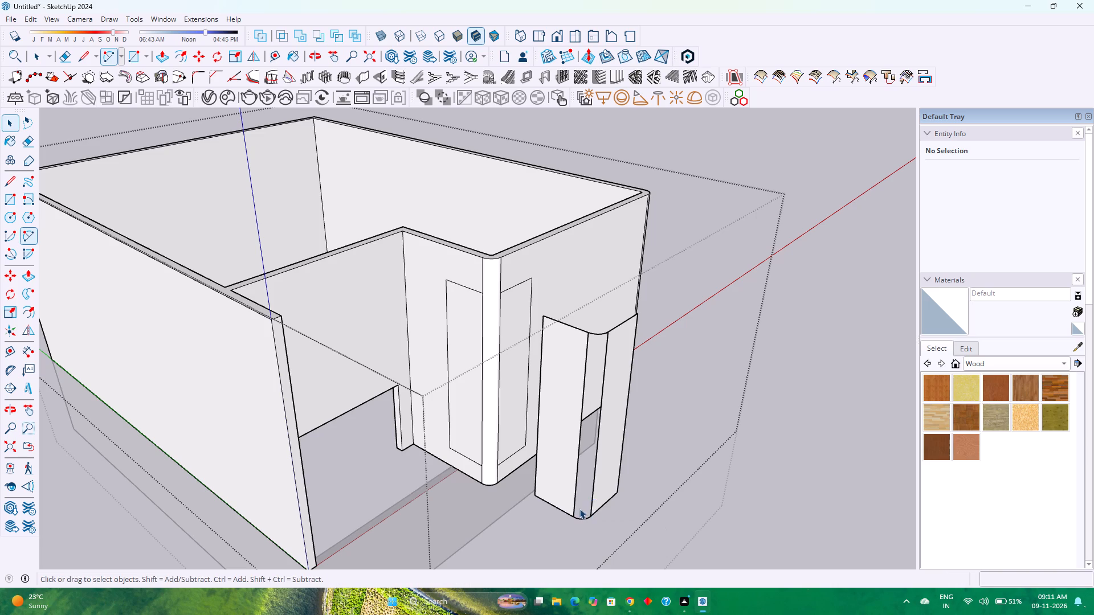
Set both the top and bottom connecting arcs of the copied outline to 120 segments.
scroll(579, 509, up, 9)
middle_drag(599, 526, 436, 576)
scroll(443, 556, down, 5)
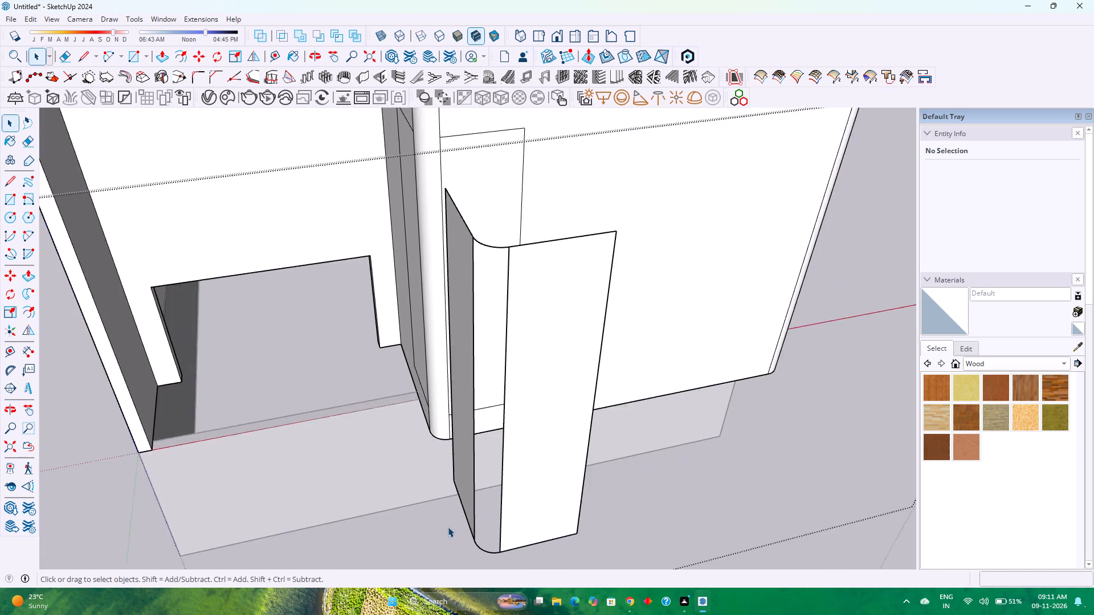
scroll(448, 527, down, 3)
click(471, 349)
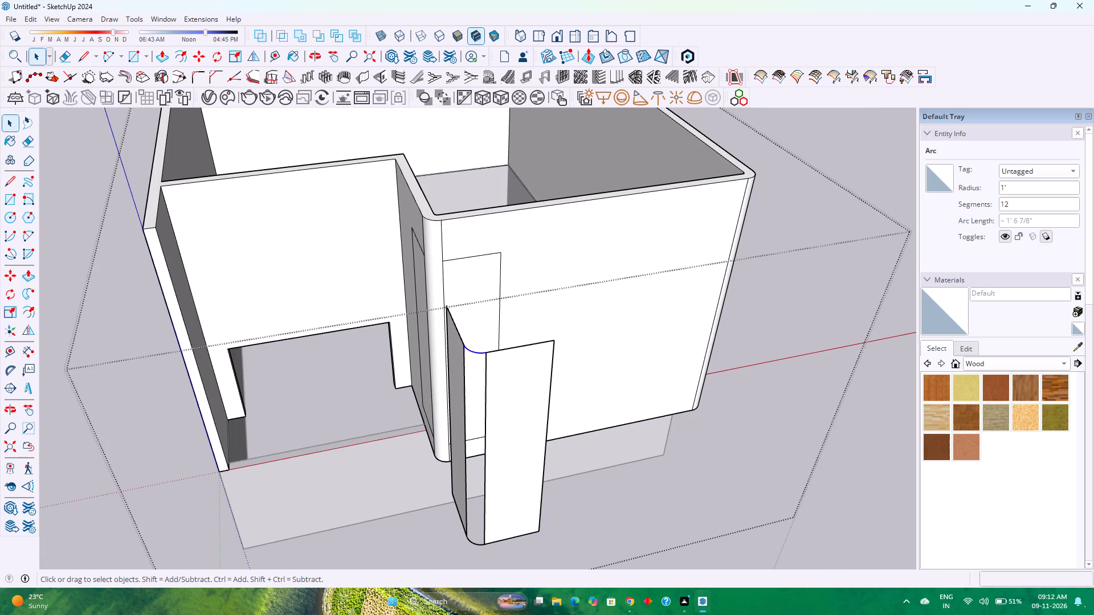
click(1035, 207)
key(0)
key(Return)
click(472, 542)
click(1023, 202)
key(0)
key(Return)
Push/Pull the flat copied face parallel to the recess's side wall by 1".
scroll(523, 333, down, 4)
middle_drag(523, 335, 186, 454)
middle_click(186, 454)
scroll(185, 454, down, 1)
scroll(256, 378, up, 2)
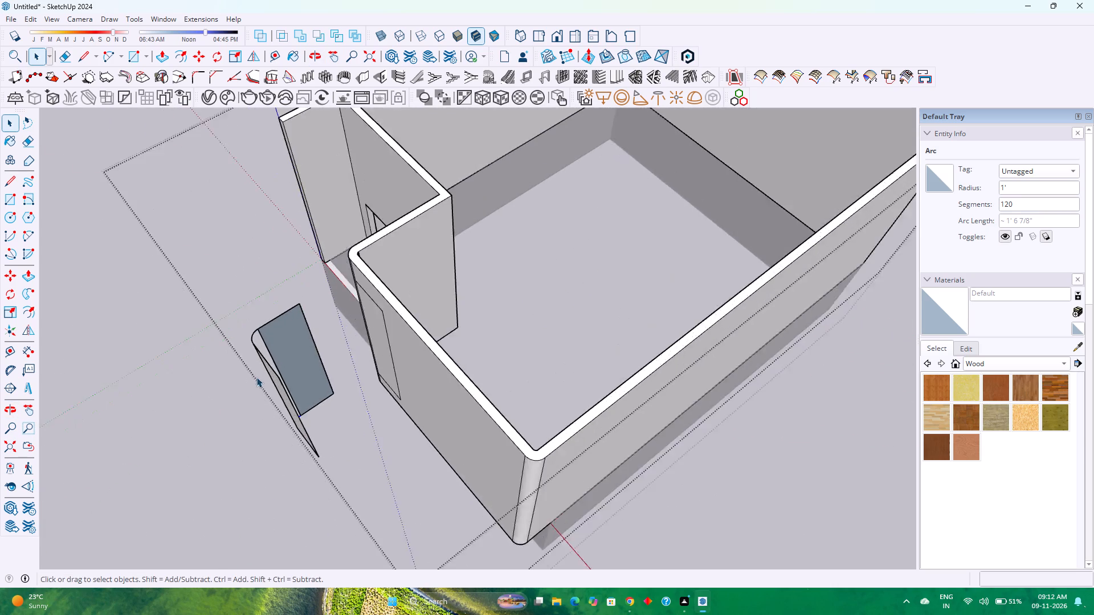
scroll(256, 377, up, 9)
middle_drag(287, 356, 204, 421)
key(p)
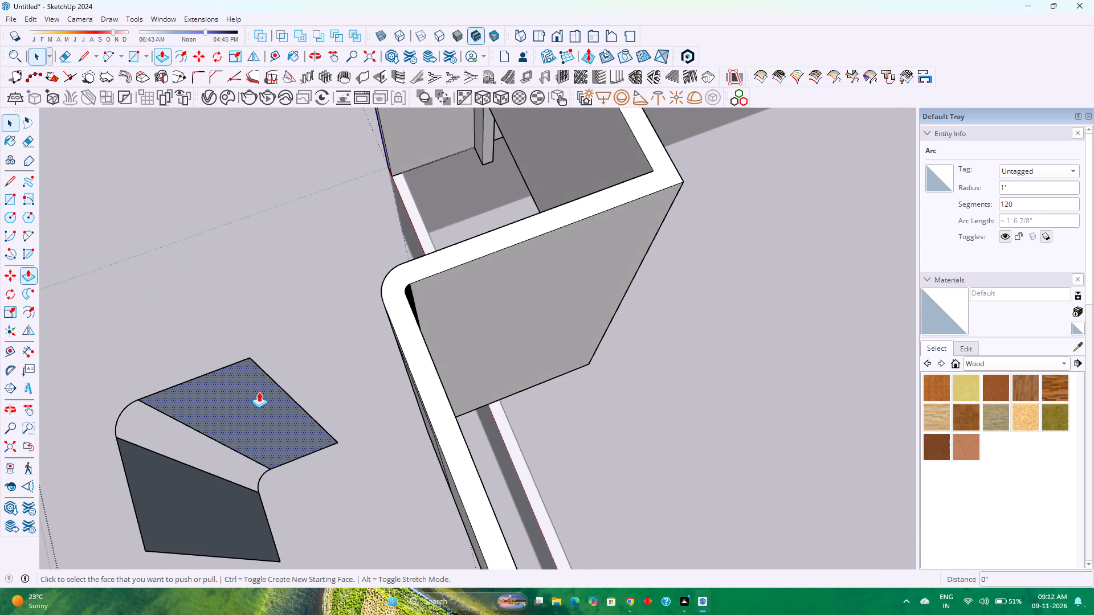
click(251, 391)
scroll(264, 412, up, 2)
middle_drag(264, 412, 791, 307)
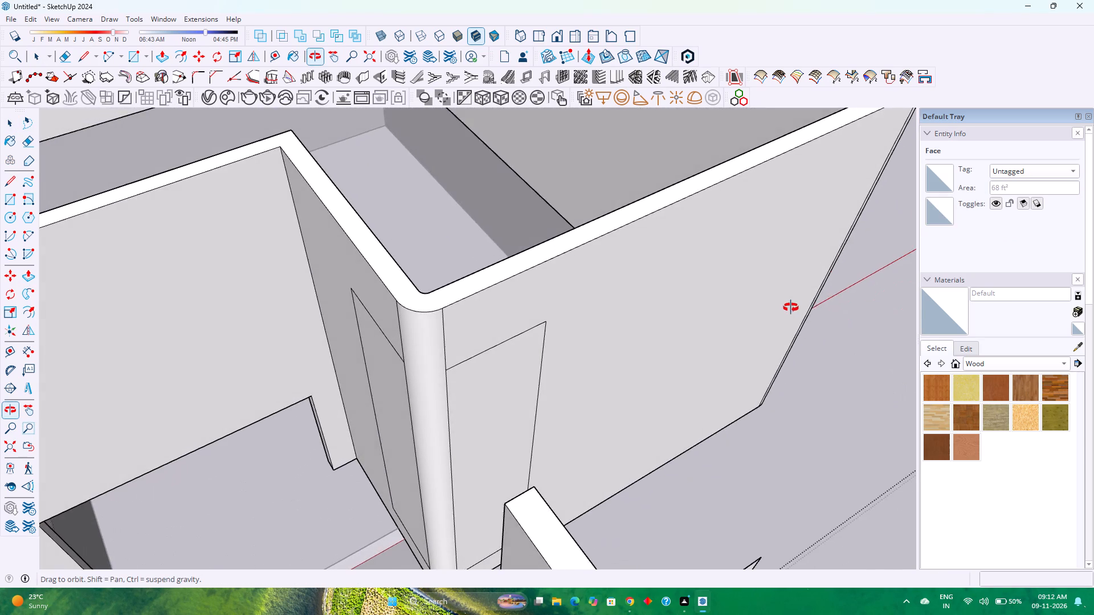
middle_drag(791, 307, 492, 333)
key(1)
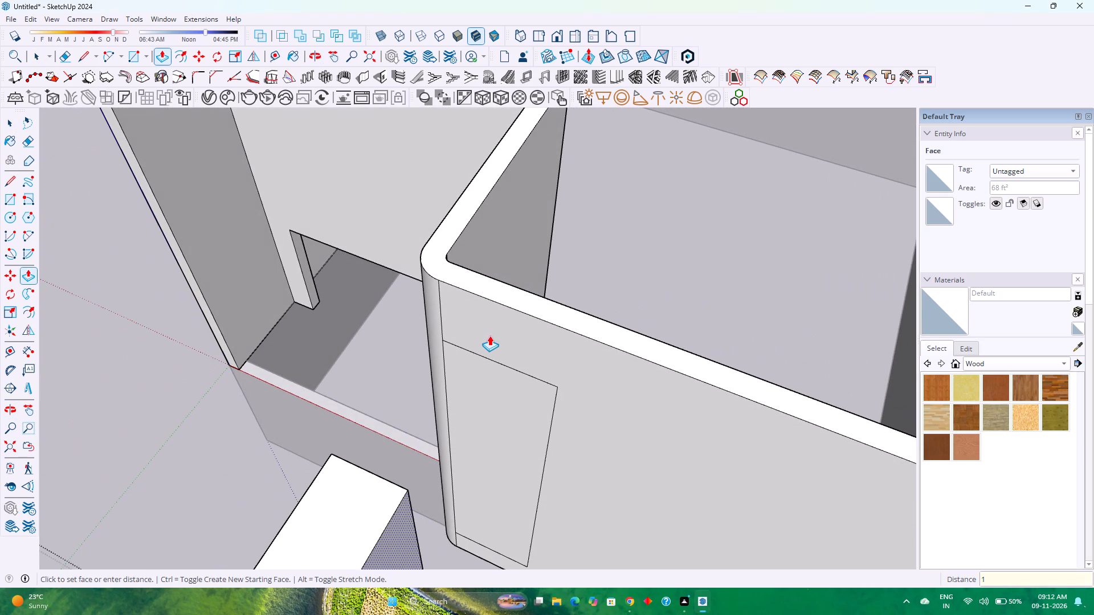
key(Return)
Push/Pull the other flat copied face by the same 1" distance.
scroll(418, 371, down, 5)
scroll(415, 369, up, 1)
scroll(415, 369, down, 3)
shift+middle_drag(365, 436, 425, 339)
middle_drag(451, 361, 362, 391)
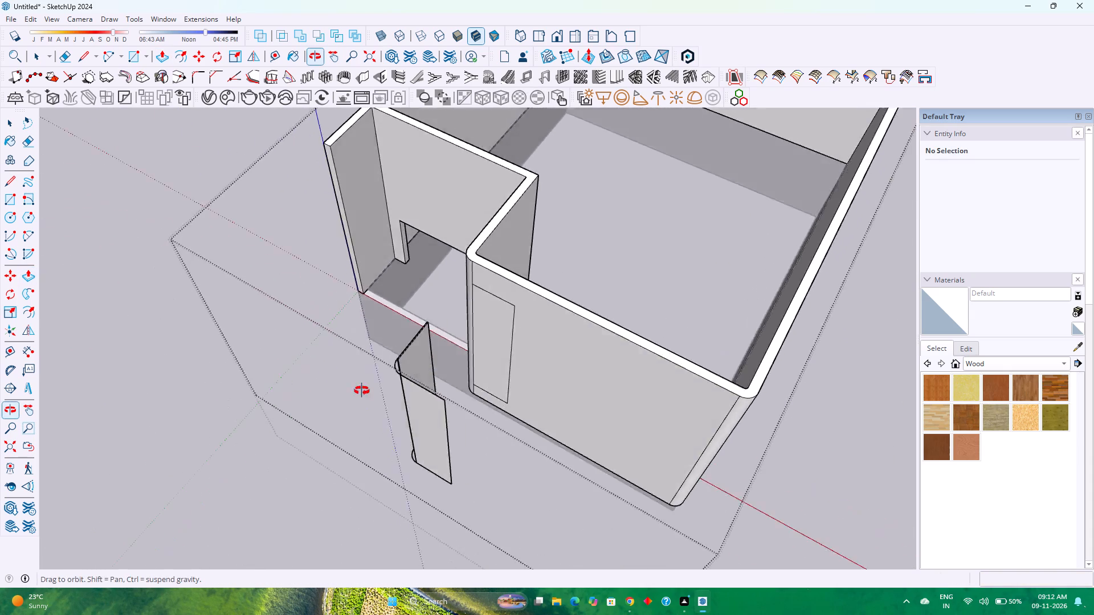
middle_drag(362, 391, 131, 425)
scroll(244, 352, up, 5)
double_click(308, 314)
scroll(325, 268, up, 6)
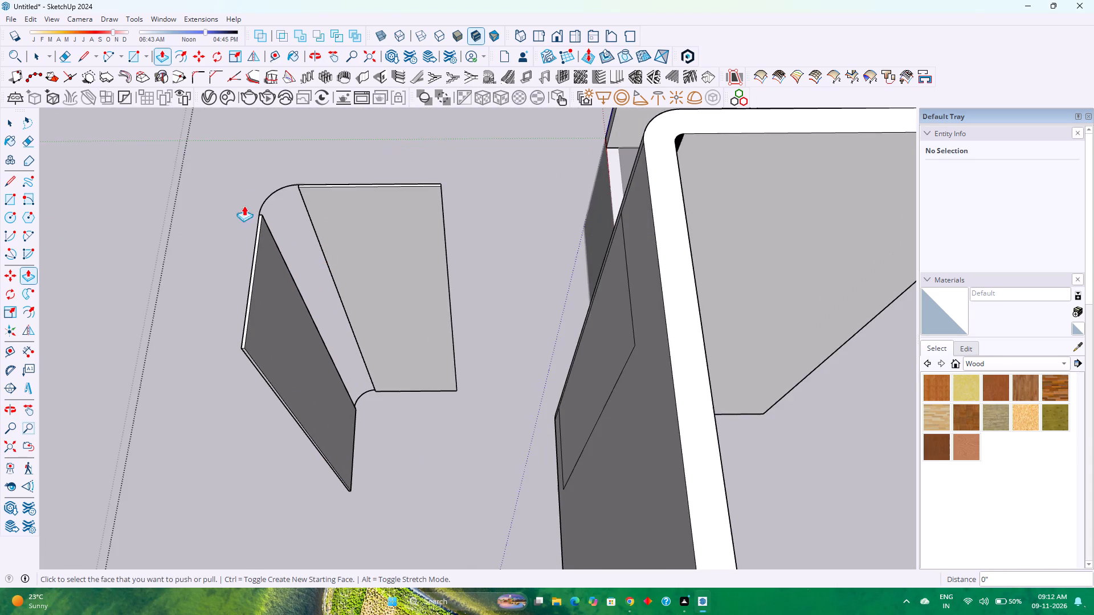
Offset the top connecting arc inward by 1" to form a curved strip joining the two panels' top edges.
shift+middle_drag(218, 202, 241, 272)
shift+middle_click(241, 272)
shift+scroll(241, 272, up, 1)
key(space)
scroll(312, 236, up, 3)
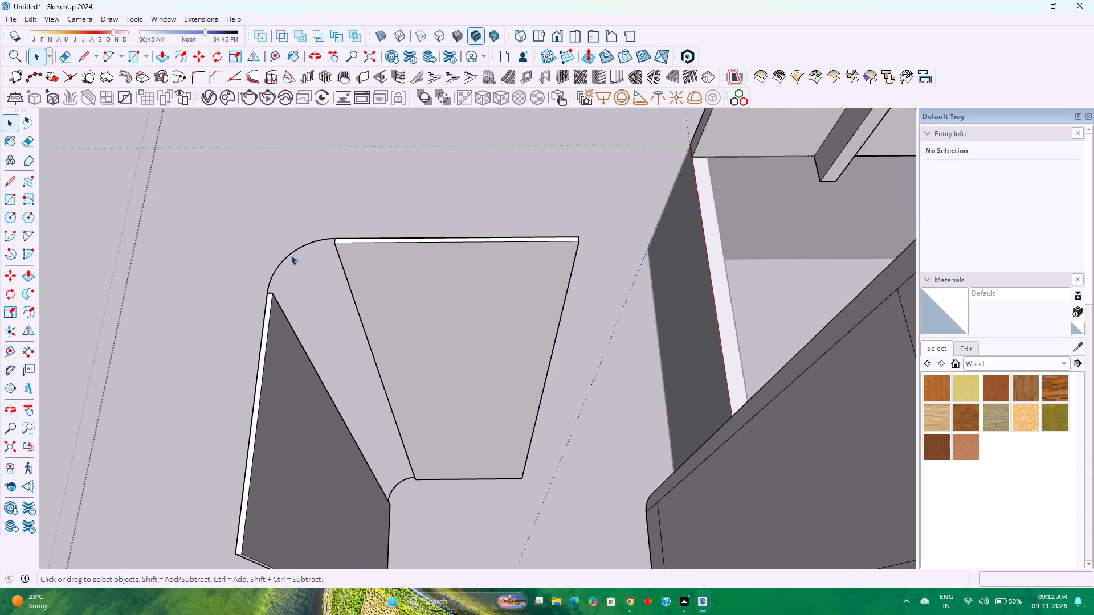
click(291, 255)
click(174, 55)
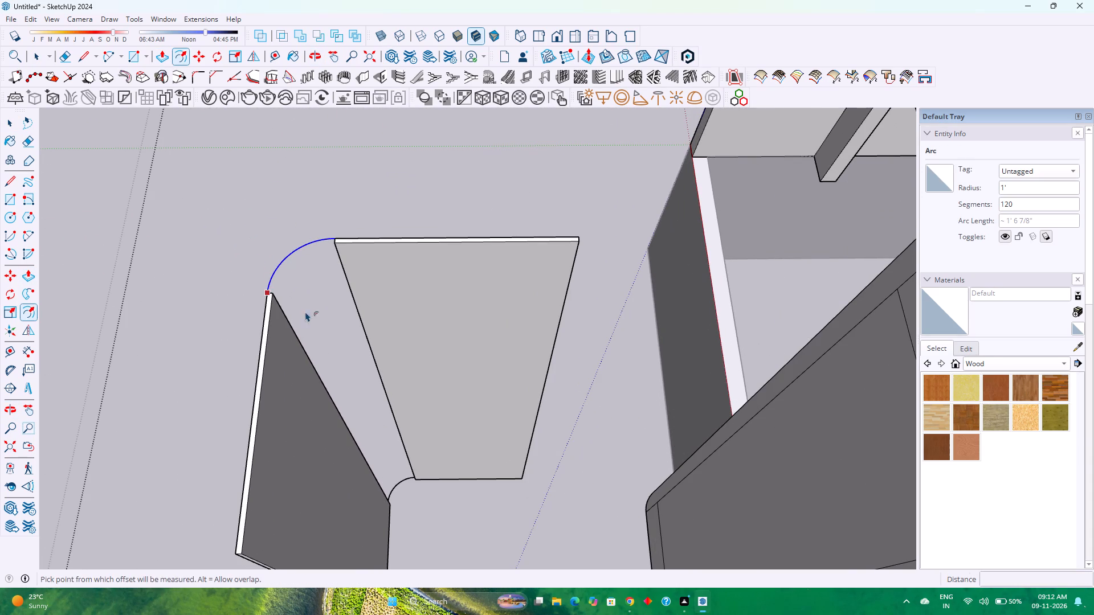
click(282, 260)
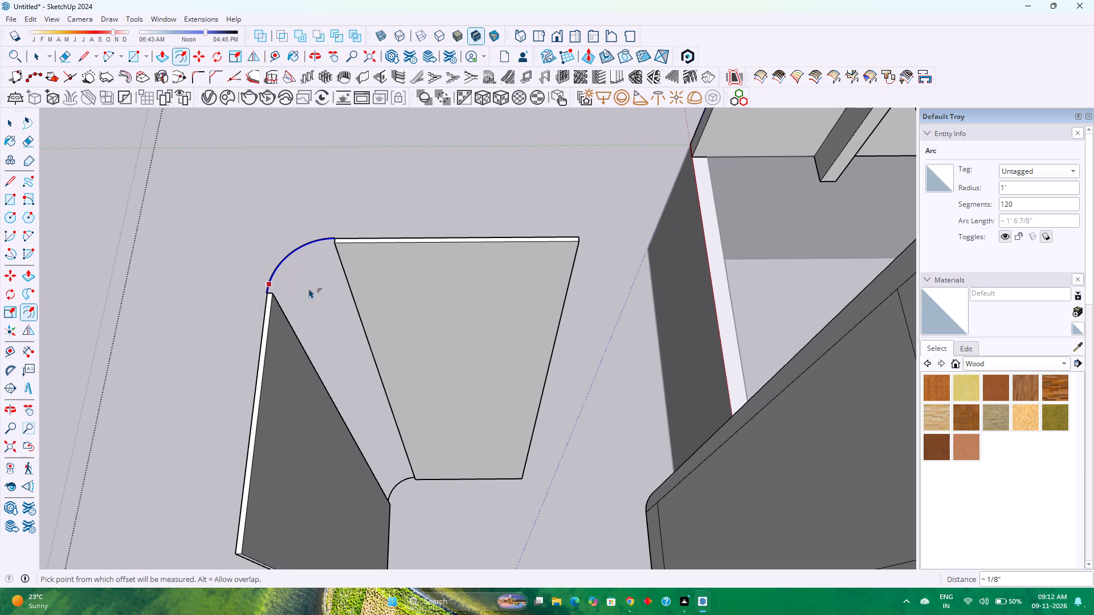
click(289, 263)
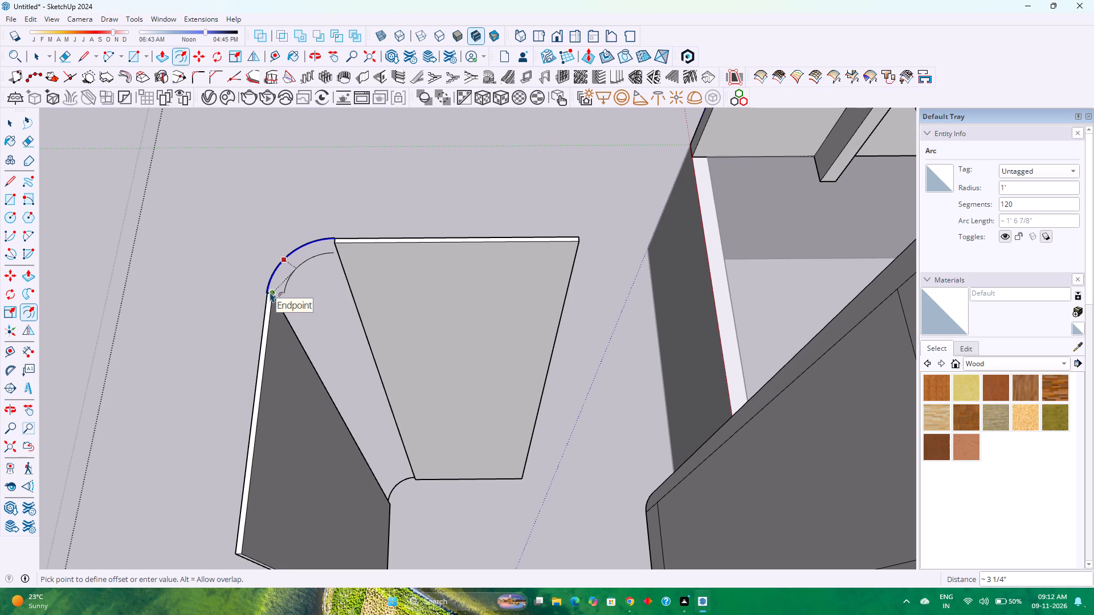
key(1)
key(Return)
scroll(268, 263, up, 5)
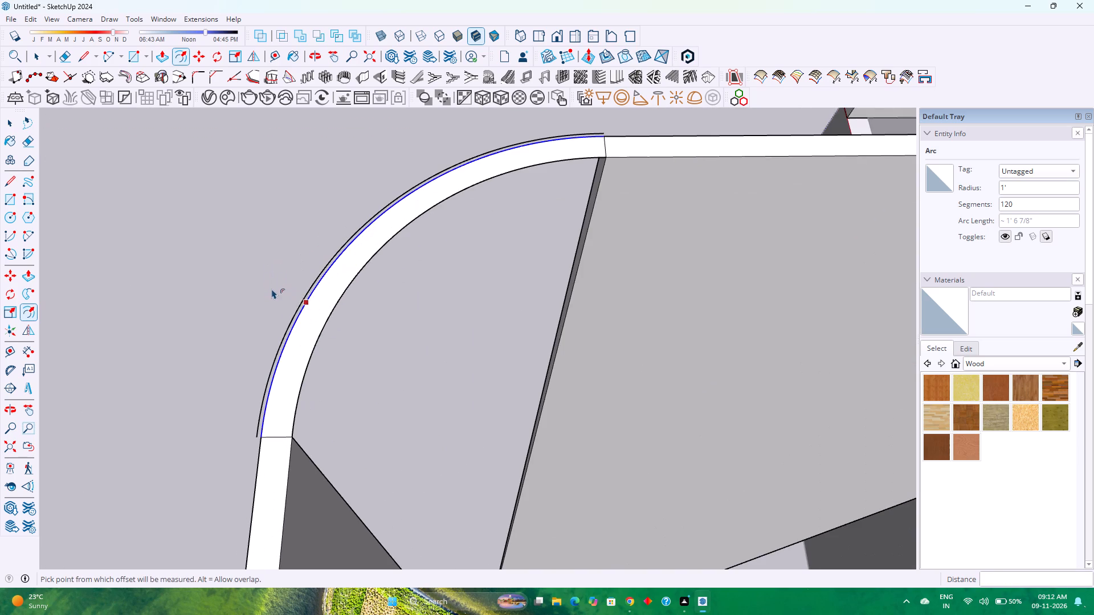
Delete the stray offset arc just outside the top connecting arc.
key(space)
click(282, 341)
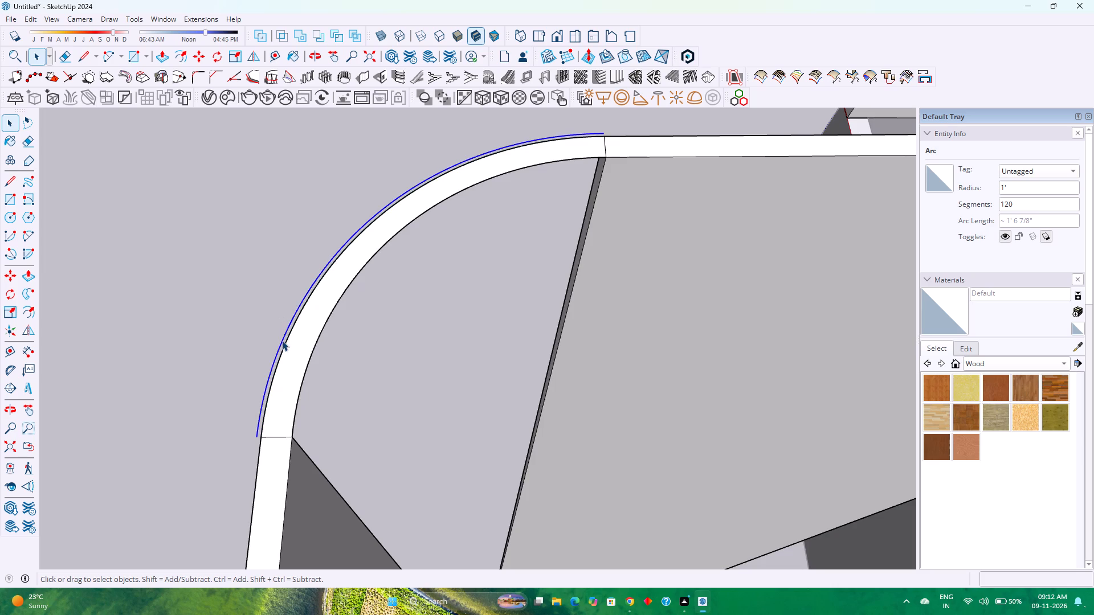
key(Delete)
Push/Pull the curved top strip 17' down to the bottom arc, filling the rounded corner between the panels.
scroll(291, 360, down, 3)
middle_drag(116, 411, 128, 409)
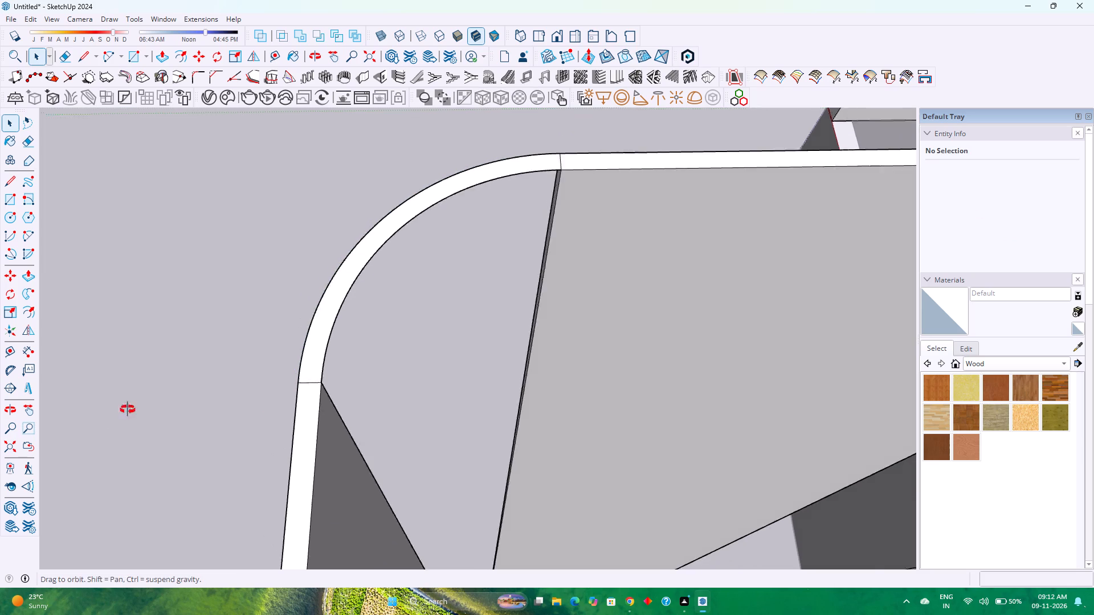
middle_drag(128, 409, 559, 374)
middle_click(559, 374)
scroll(550, 356, down, 10)
shift+middle_drag(501, 297, 447, 454)
shift+middle_click(447, 454)
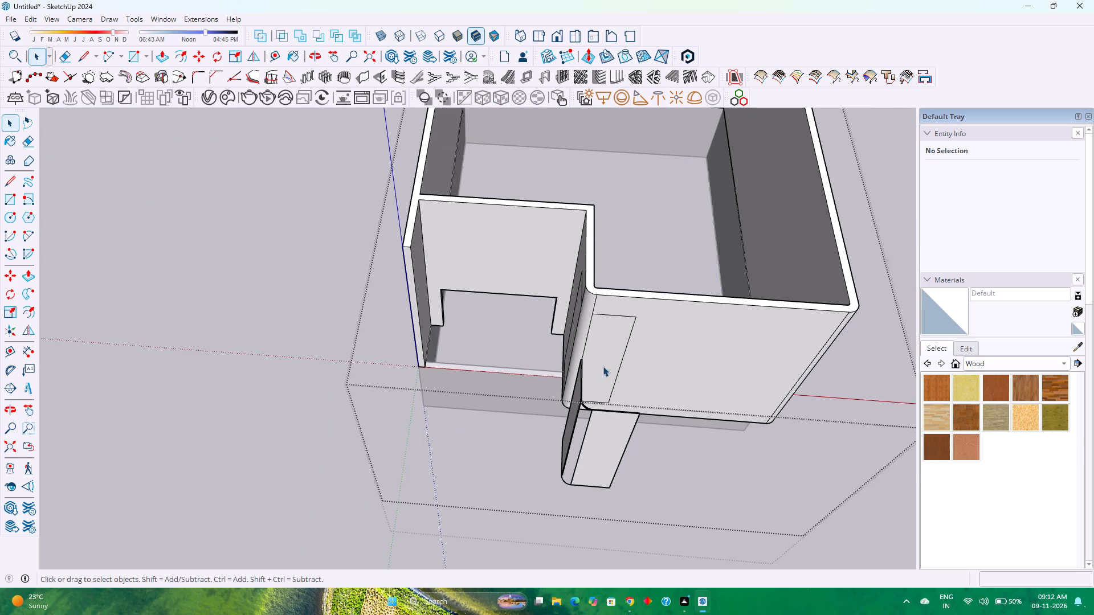
scroll(593, 414, up, 12)
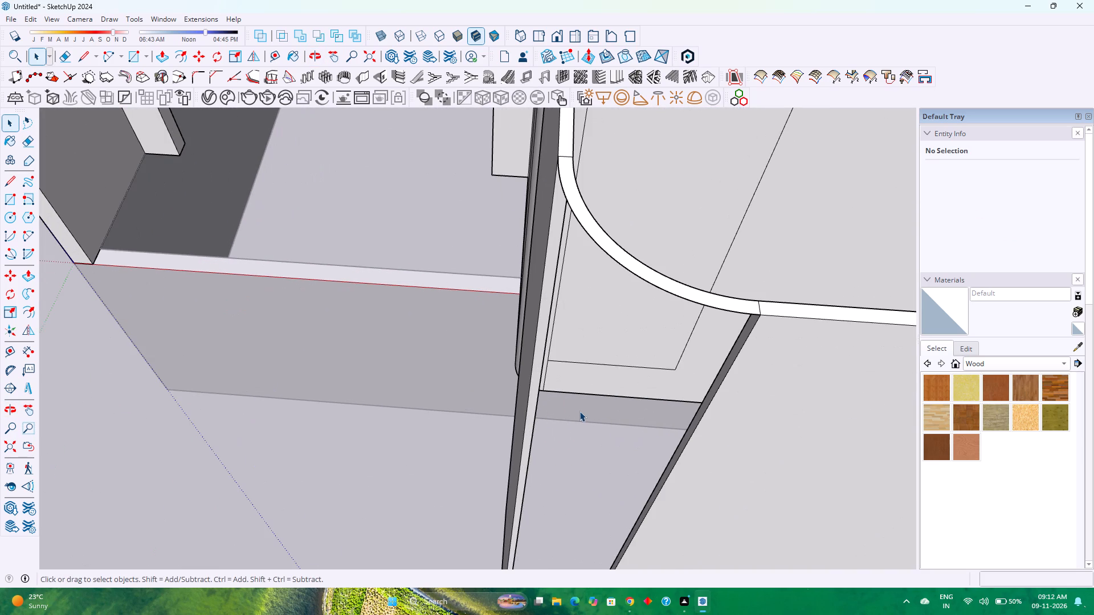
key(p)
click(675, 292)
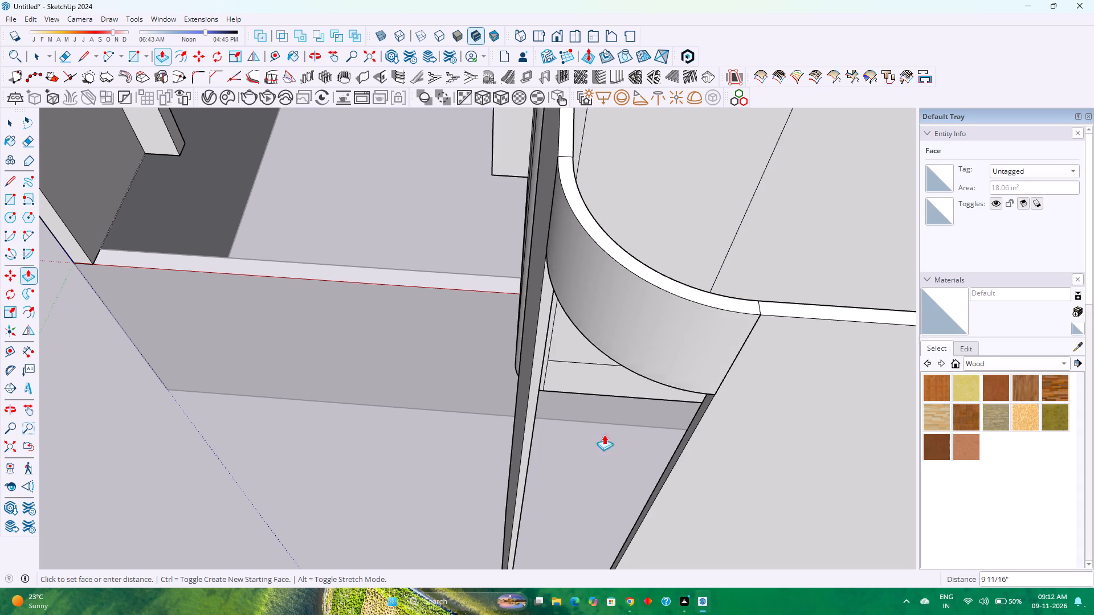
scroll(584, 474, down, 15)
middle_drag(561, 538, 599, 375)
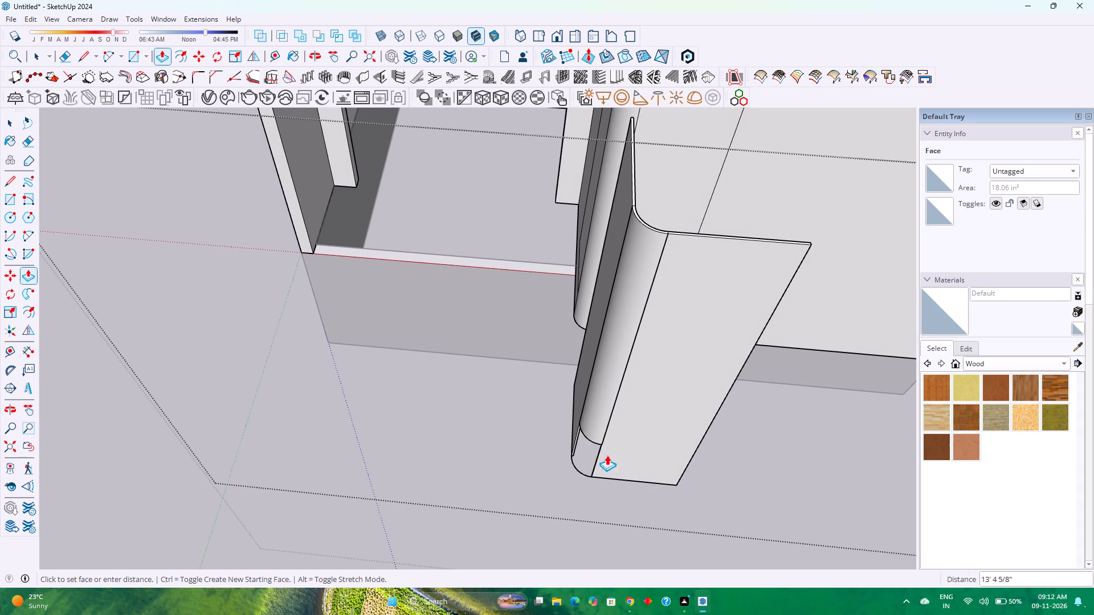
click(588, 480)
Select the whole connected rounded-corner panel and make it a group.
scroll(525, 434, up, 3)
middle_drag(591, 427, 582, 427)
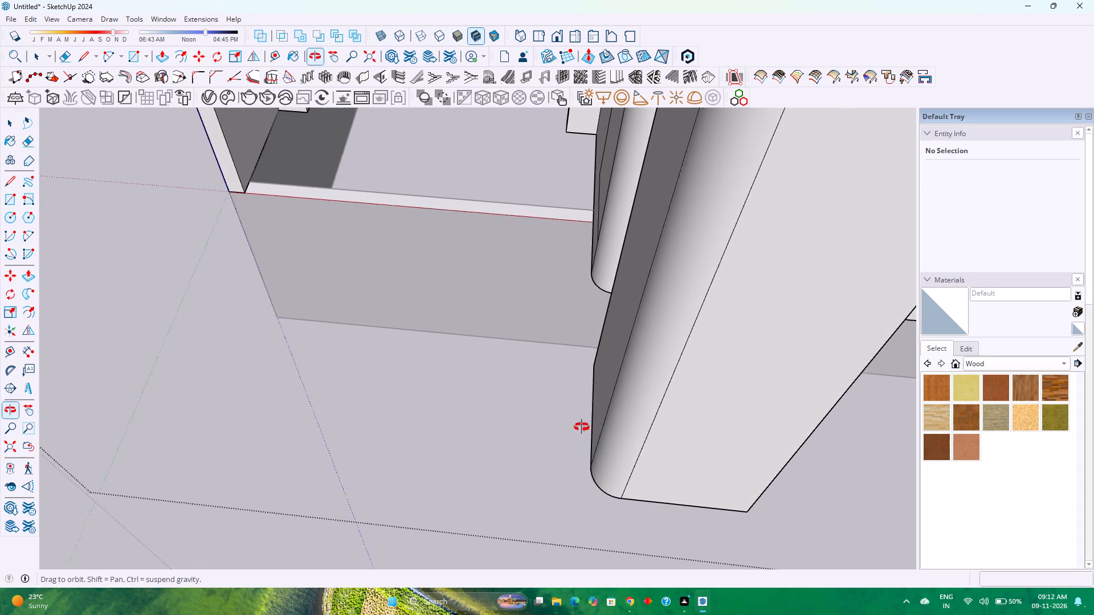
middle_drag(582, 427, 397, 445)
middle_click(397, 446)
scroll(394, 446, down, 8)
shift+middle_drag(383, 395, 454, 505)
middle_click(454, 505)
scroll(424, 430, up, 6)
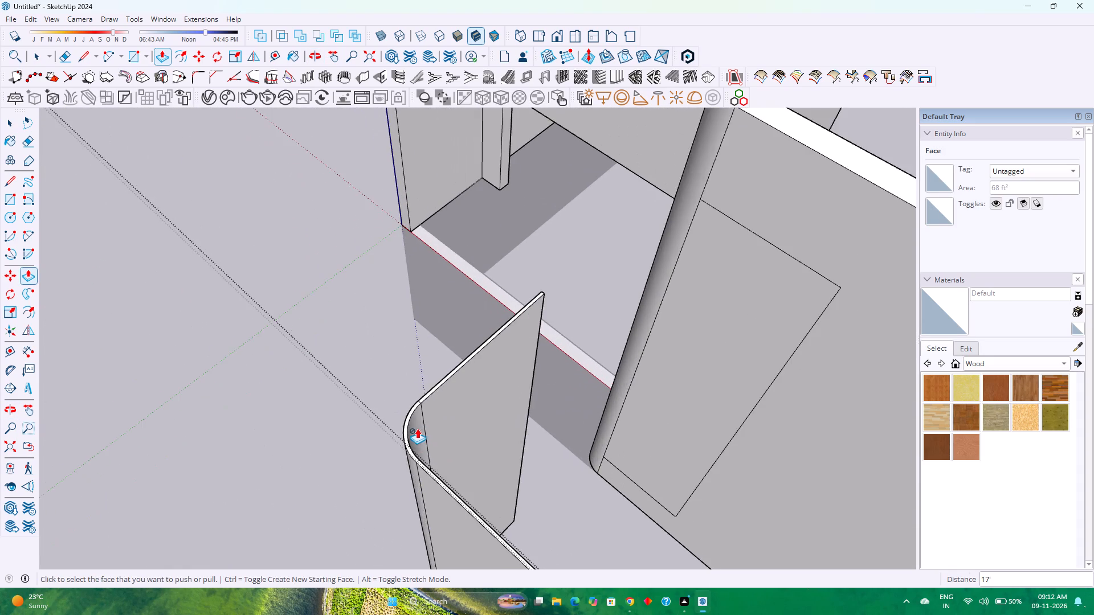
scroll(417, 428, down, 4)
key(space)
scroll(417, 428, down, 5)
middle_drag(404, 426, 622, 368)
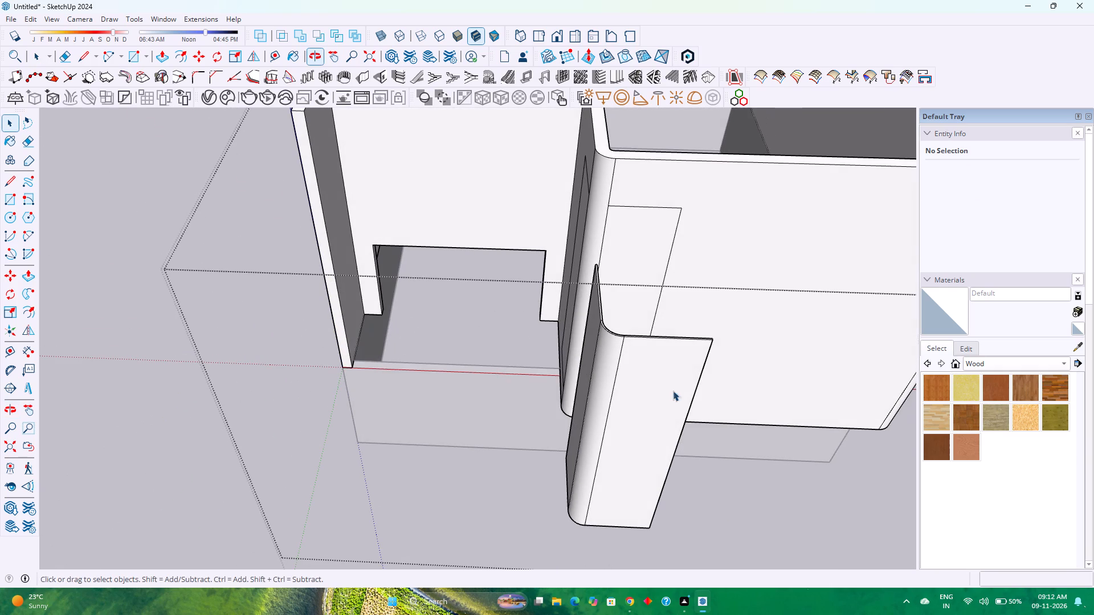
double_click(640, 394)
scroll(636, 394, up, 3)
triple_click(635, 393)
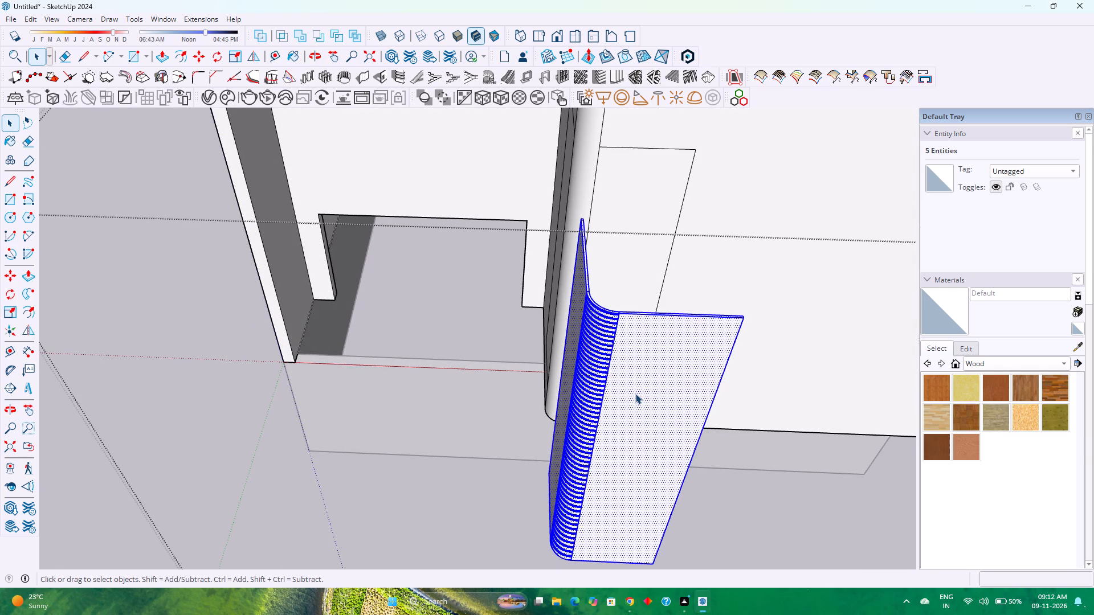
right_click(632, 393)
click(684, 128)
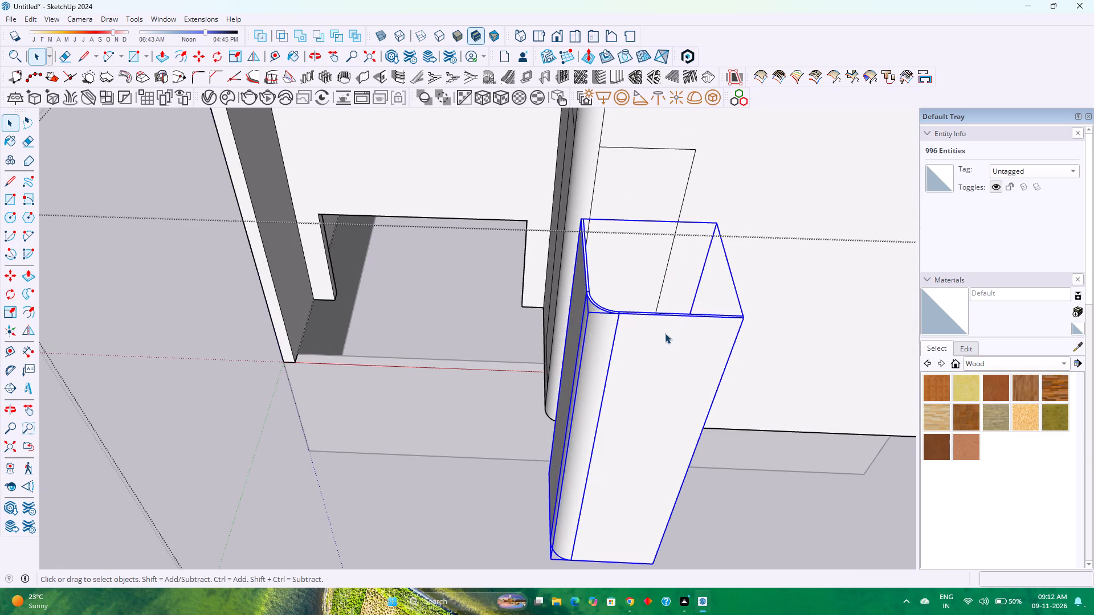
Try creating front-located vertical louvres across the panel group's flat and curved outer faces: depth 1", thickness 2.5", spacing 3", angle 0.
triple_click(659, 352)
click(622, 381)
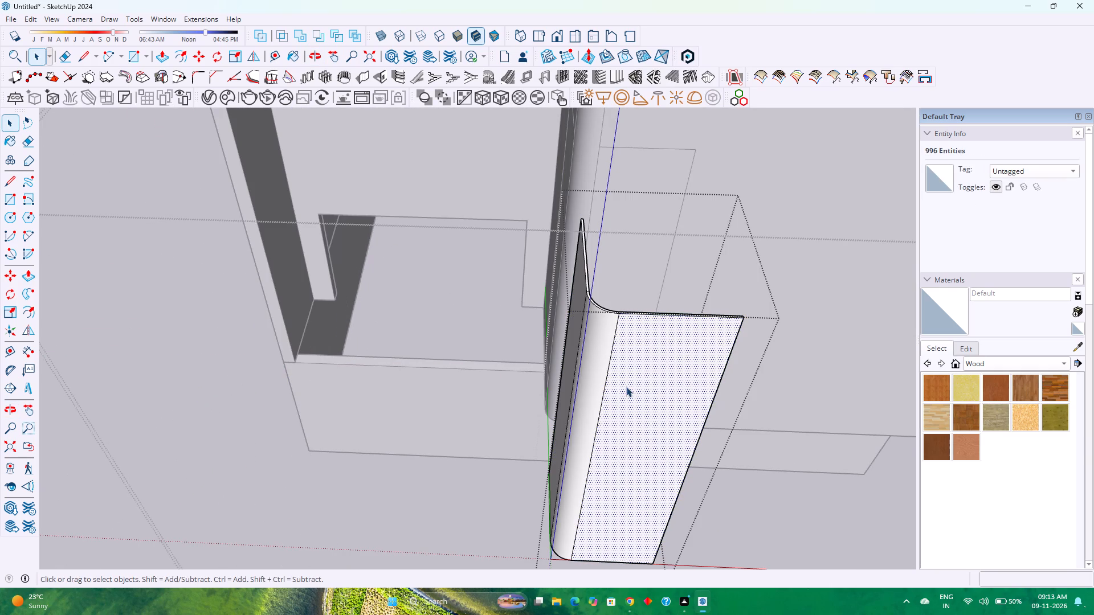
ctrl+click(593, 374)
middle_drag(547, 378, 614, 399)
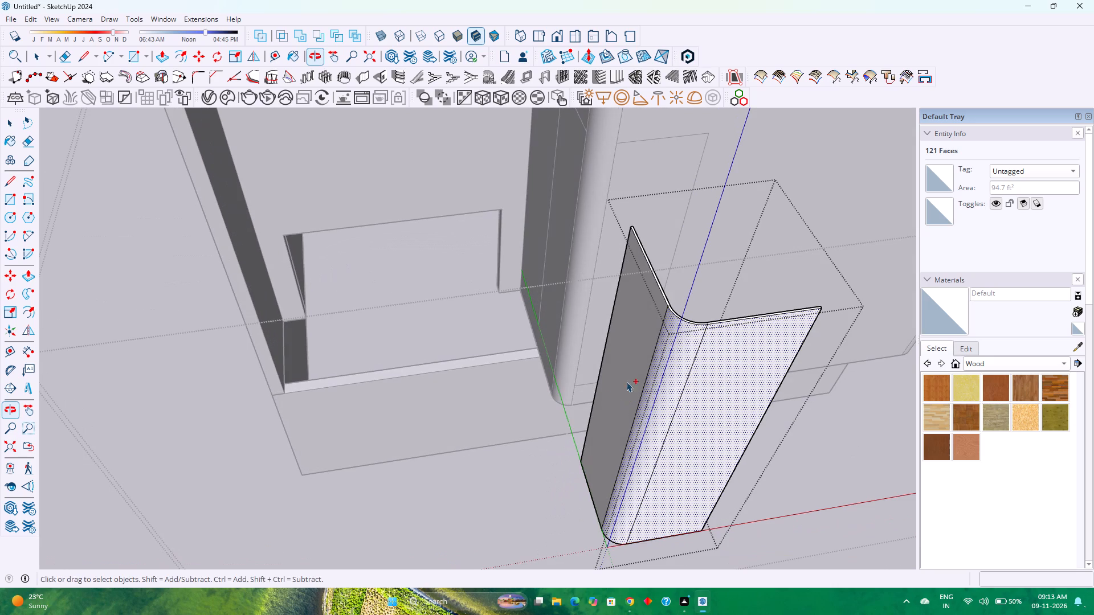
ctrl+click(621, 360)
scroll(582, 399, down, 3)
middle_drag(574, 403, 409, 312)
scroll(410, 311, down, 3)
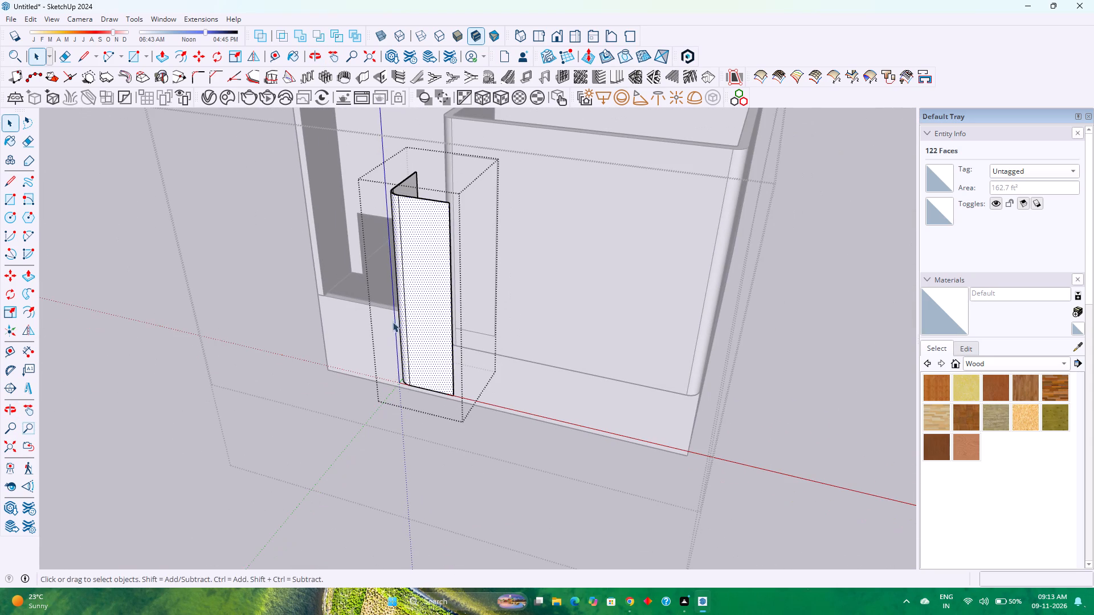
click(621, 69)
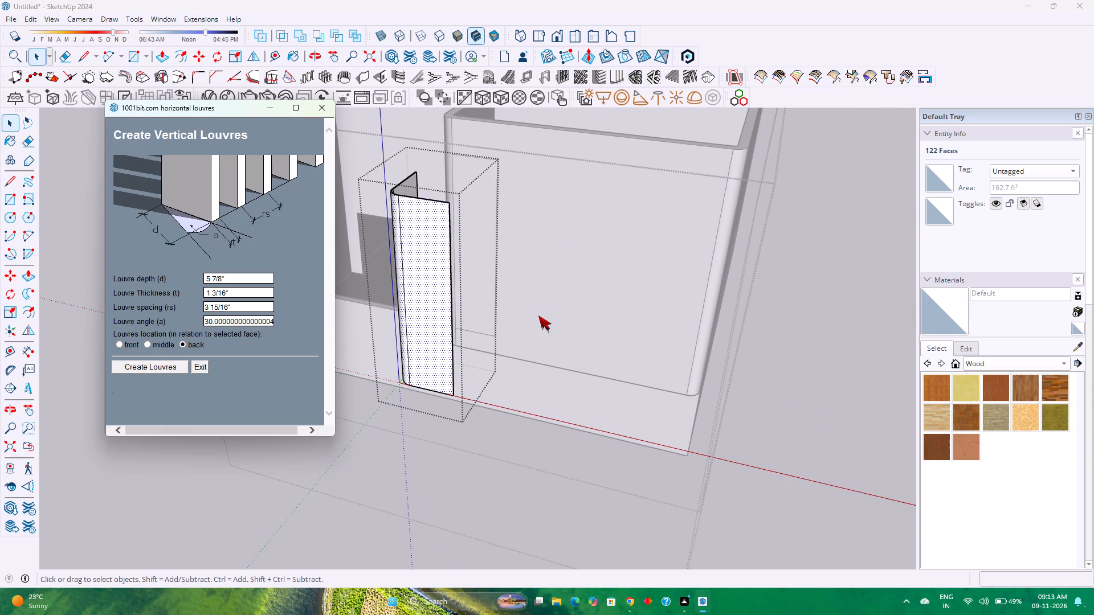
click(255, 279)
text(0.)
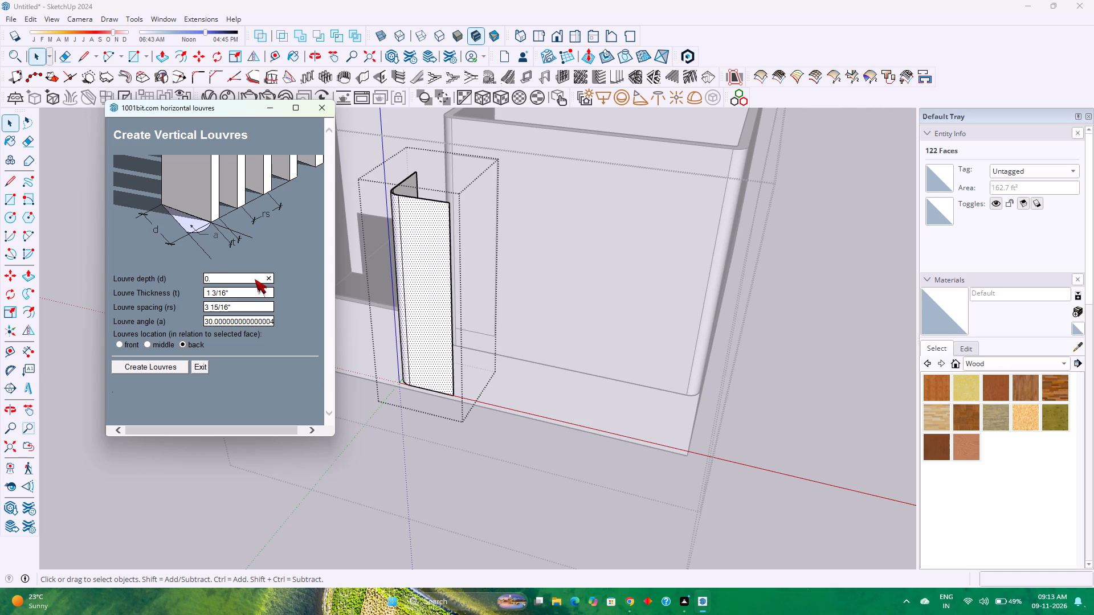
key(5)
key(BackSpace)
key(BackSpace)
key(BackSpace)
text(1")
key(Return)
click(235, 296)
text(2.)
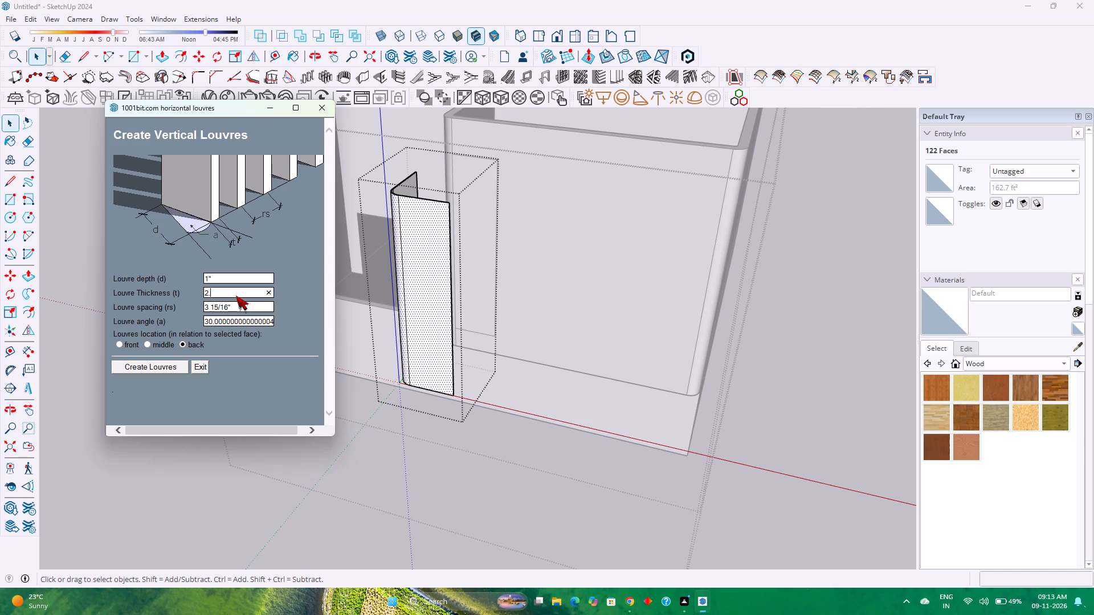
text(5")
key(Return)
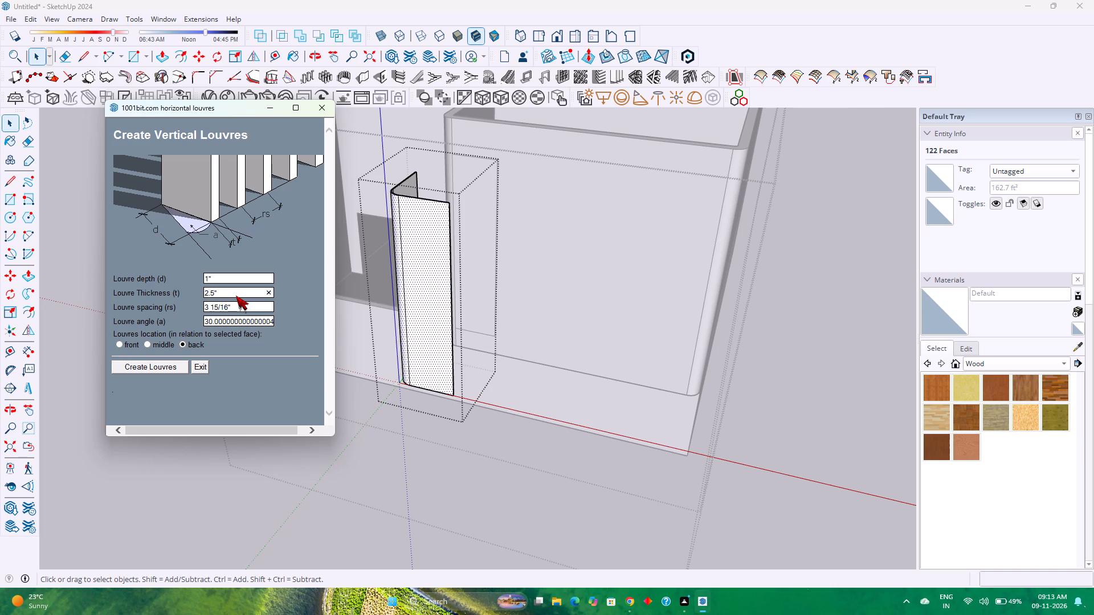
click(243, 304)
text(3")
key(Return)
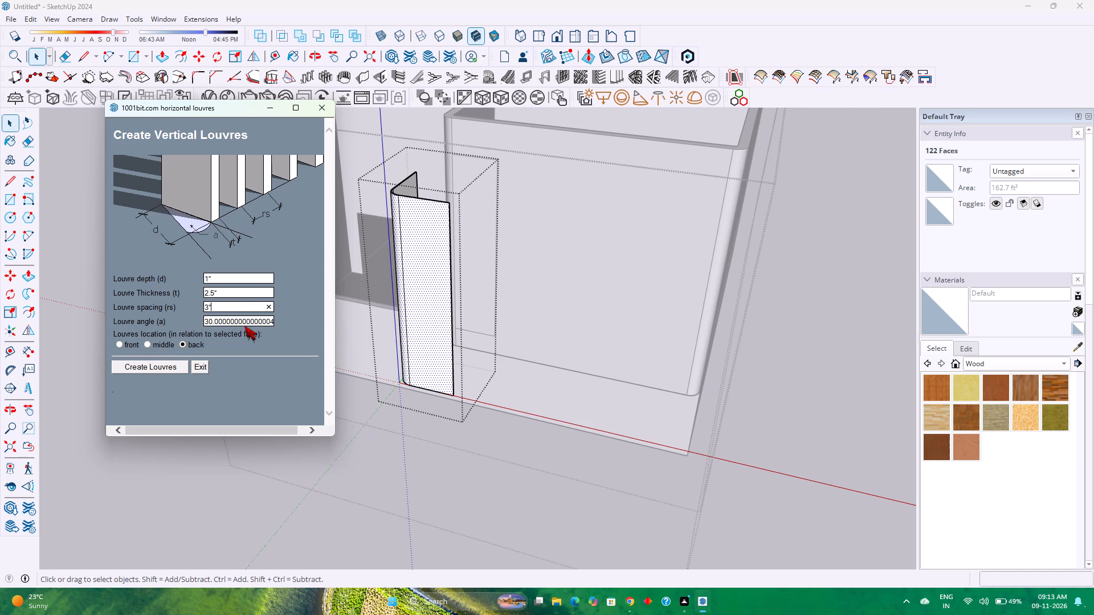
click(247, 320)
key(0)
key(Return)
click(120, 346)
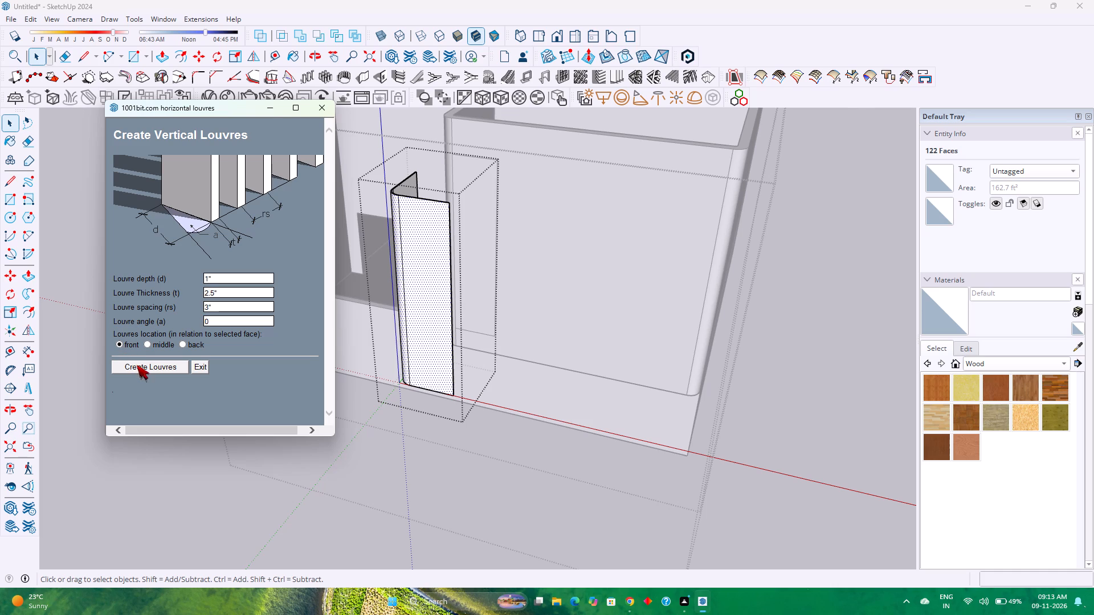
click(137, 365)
Examine the generated louvres along the panel's rounded corner from the top edge down to the base.
scroll(378, 225, up, 2)
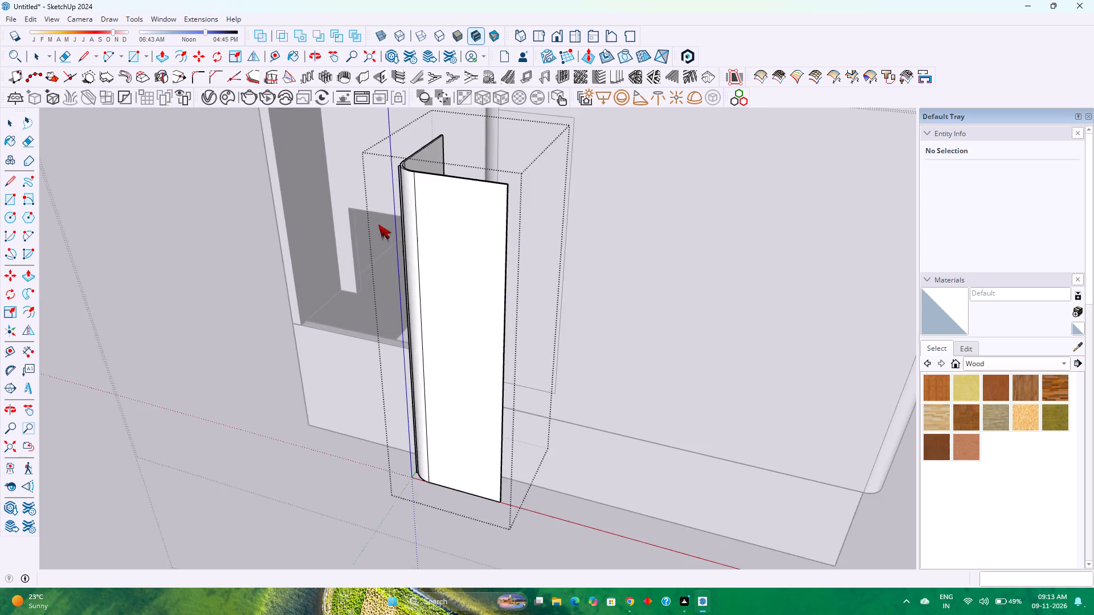
scroll(378, 224, up, 3)
middle_drag(378, 224, 470, 278)
scroll(467, 266, down, 5)
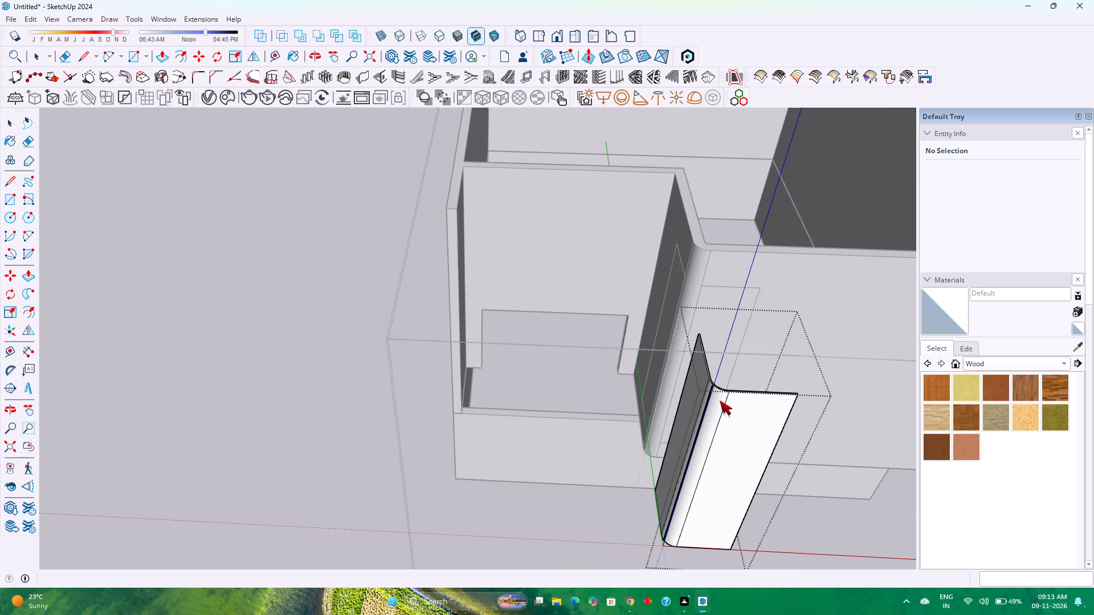
scroll(721, 400, up, 18)
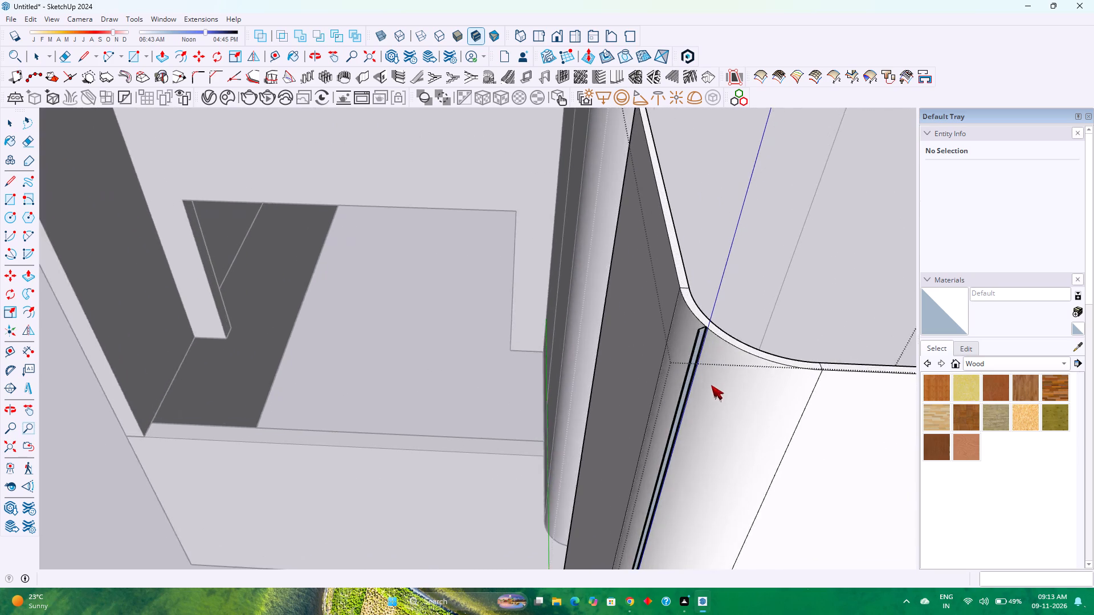
scroll(711, 385, up, 4)
middle_drag(705, 383, 764, 429)
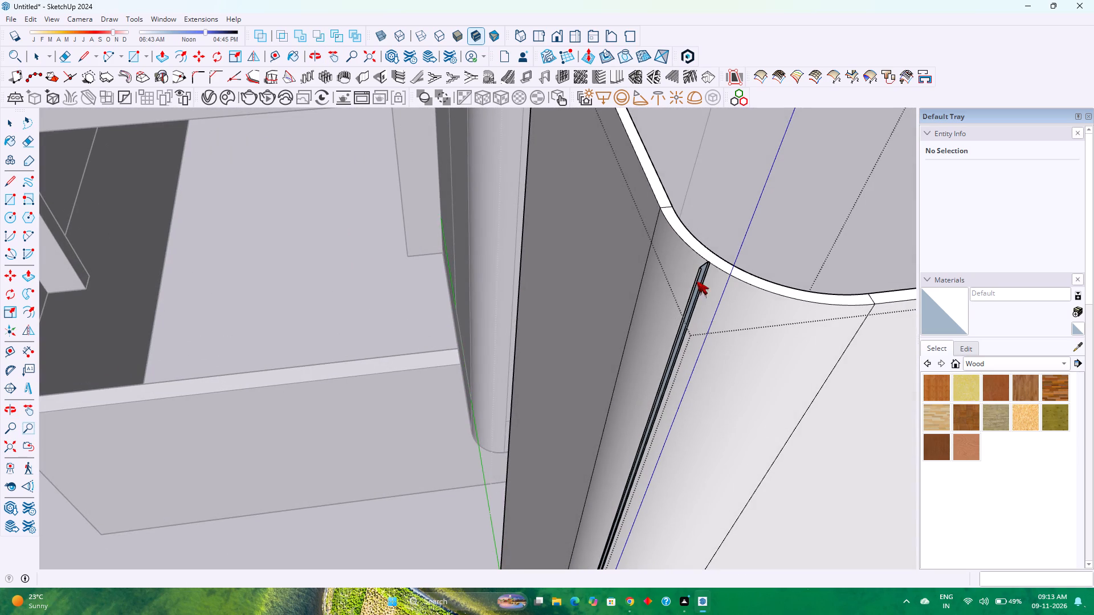
scroll(701, 280, up, 7)
middle_drag(695, 284, 541, 335)
middle_click(540, 335)
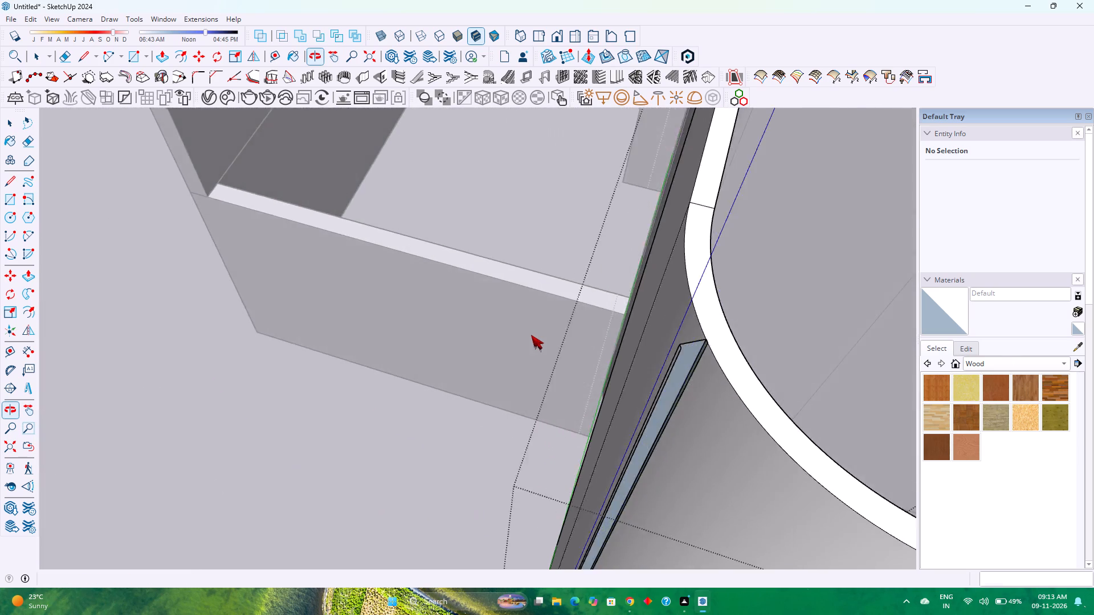
scroll(529, 334, down, 8)
scroll(521, 354, up, 4)
middle_drag(531, 355, 663, 343)
middle_click(663, 343)
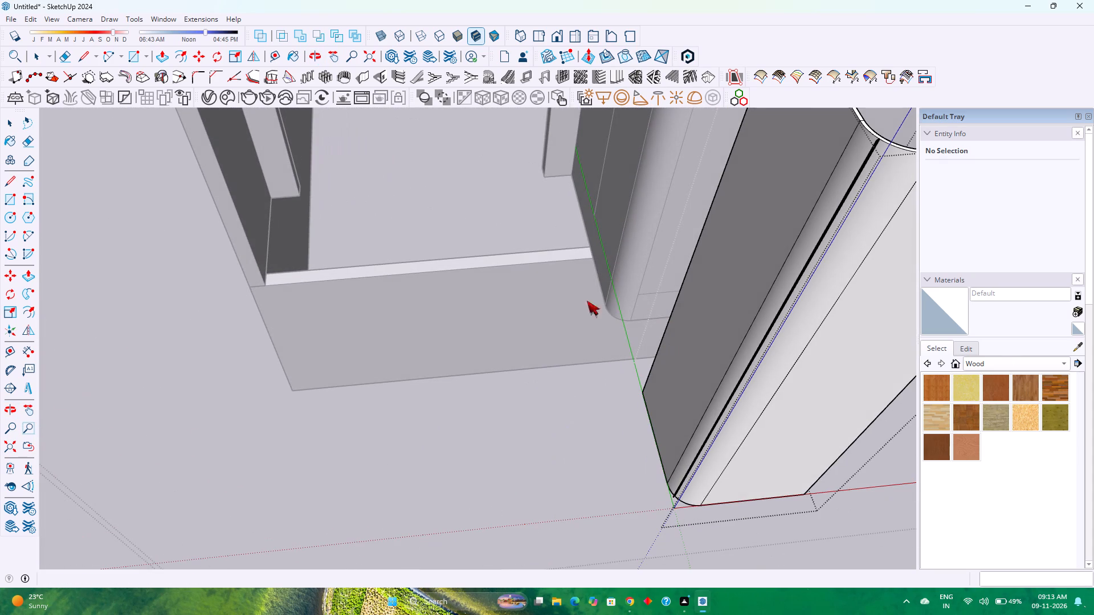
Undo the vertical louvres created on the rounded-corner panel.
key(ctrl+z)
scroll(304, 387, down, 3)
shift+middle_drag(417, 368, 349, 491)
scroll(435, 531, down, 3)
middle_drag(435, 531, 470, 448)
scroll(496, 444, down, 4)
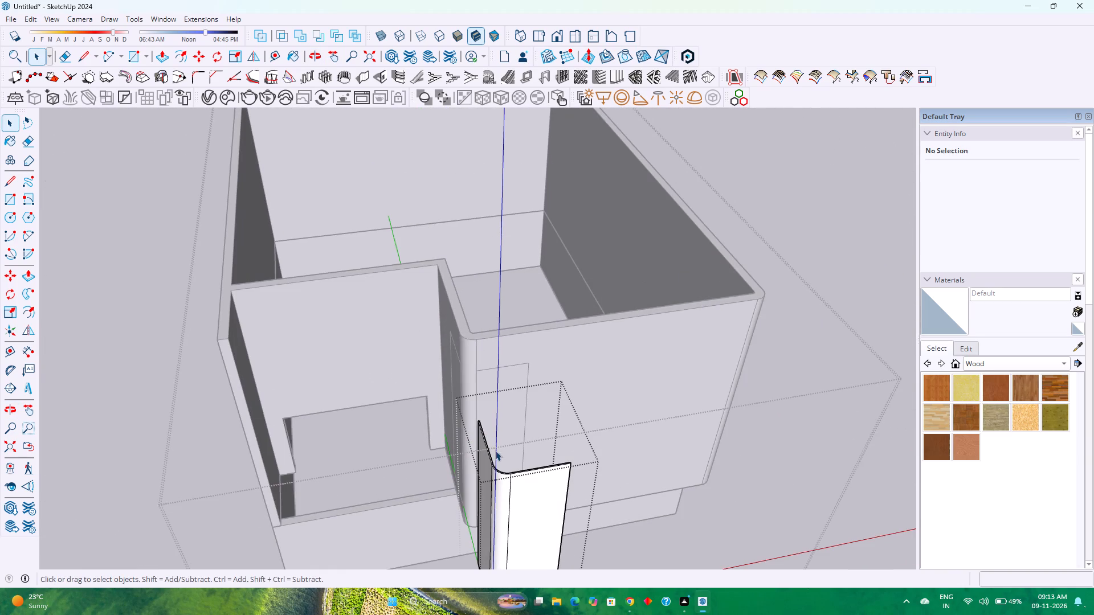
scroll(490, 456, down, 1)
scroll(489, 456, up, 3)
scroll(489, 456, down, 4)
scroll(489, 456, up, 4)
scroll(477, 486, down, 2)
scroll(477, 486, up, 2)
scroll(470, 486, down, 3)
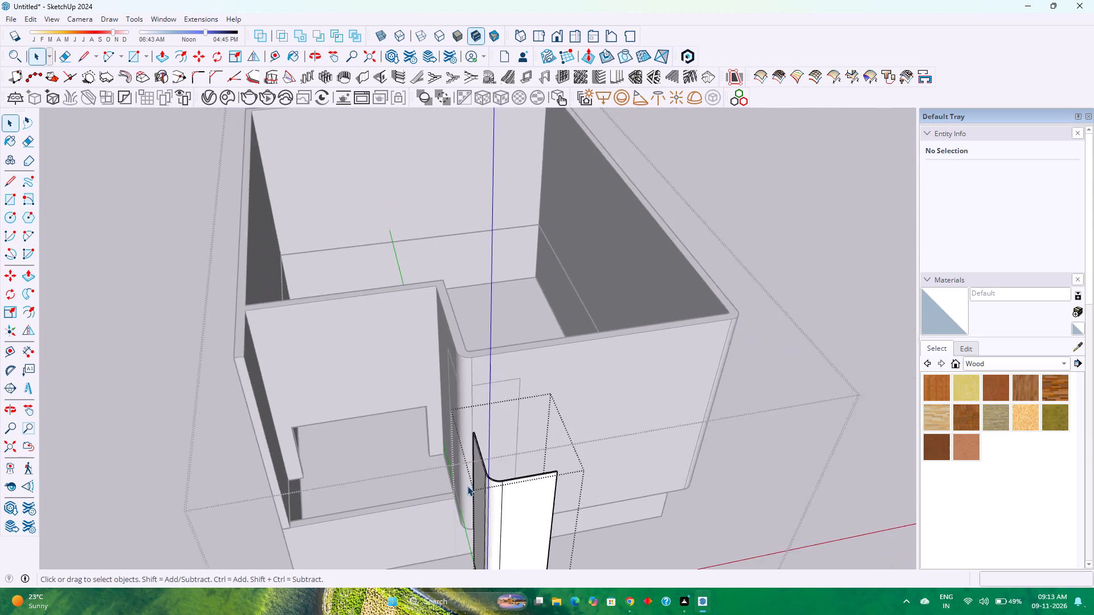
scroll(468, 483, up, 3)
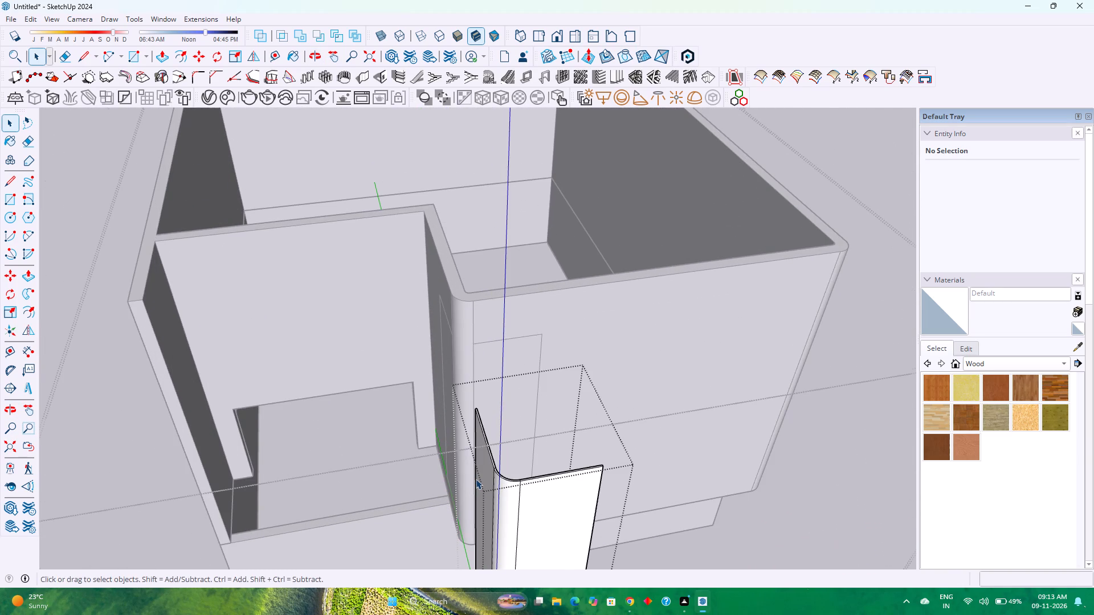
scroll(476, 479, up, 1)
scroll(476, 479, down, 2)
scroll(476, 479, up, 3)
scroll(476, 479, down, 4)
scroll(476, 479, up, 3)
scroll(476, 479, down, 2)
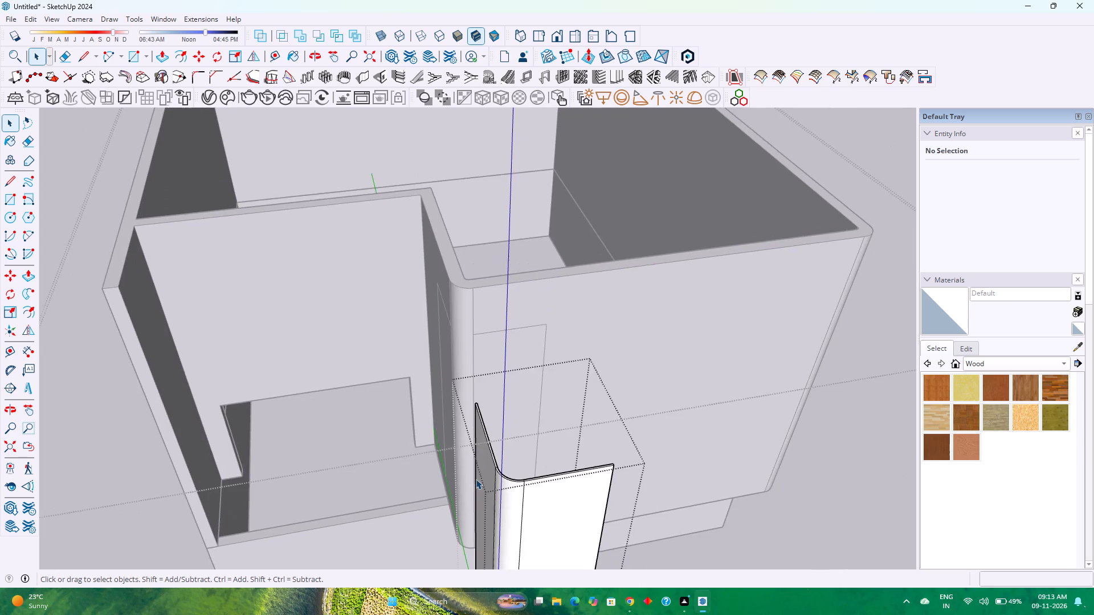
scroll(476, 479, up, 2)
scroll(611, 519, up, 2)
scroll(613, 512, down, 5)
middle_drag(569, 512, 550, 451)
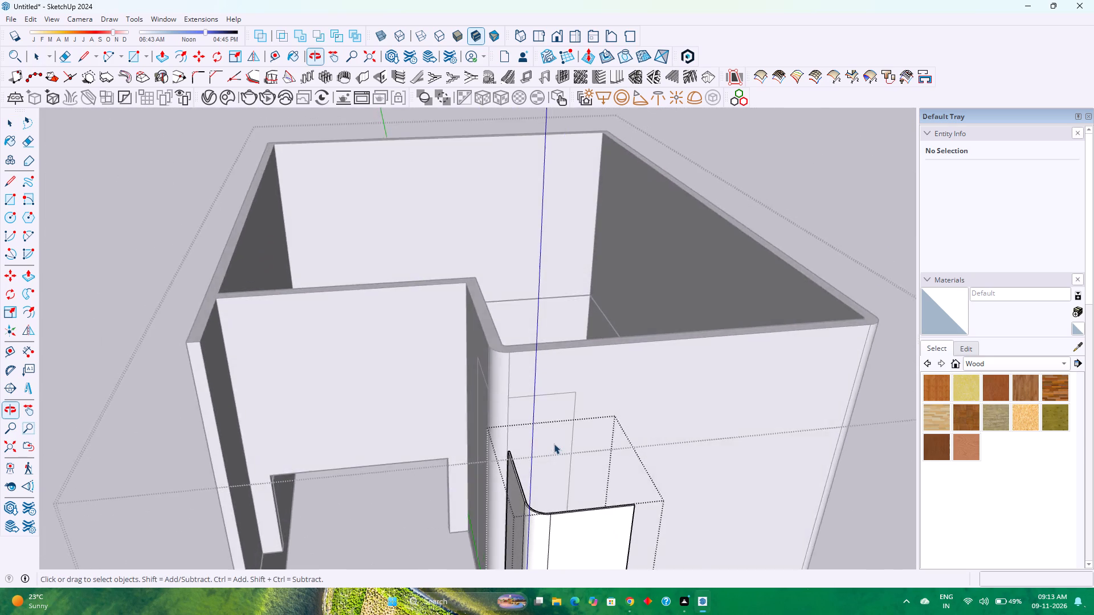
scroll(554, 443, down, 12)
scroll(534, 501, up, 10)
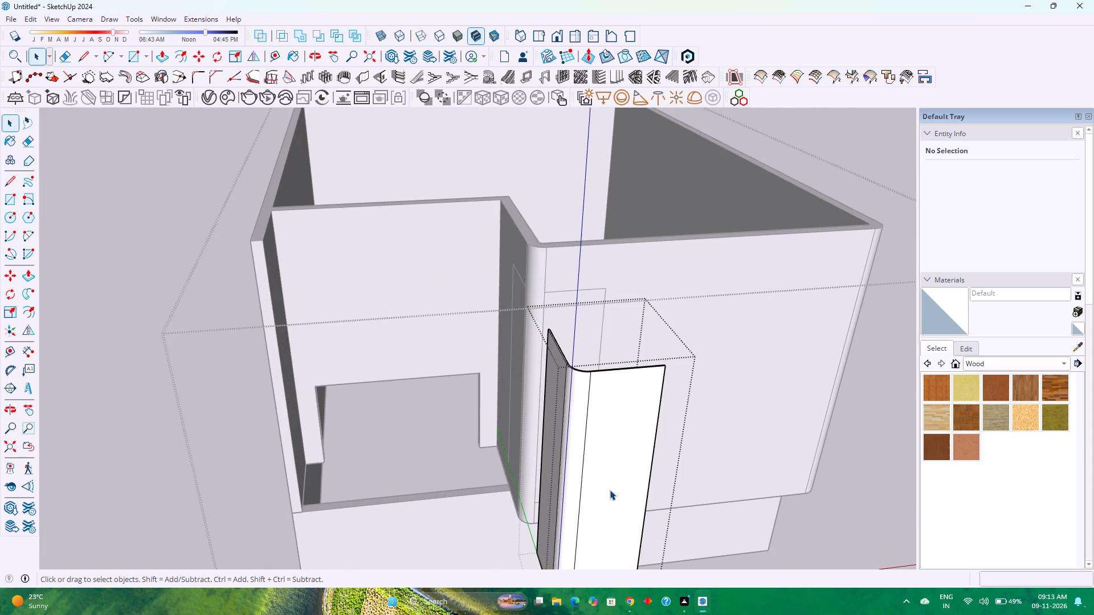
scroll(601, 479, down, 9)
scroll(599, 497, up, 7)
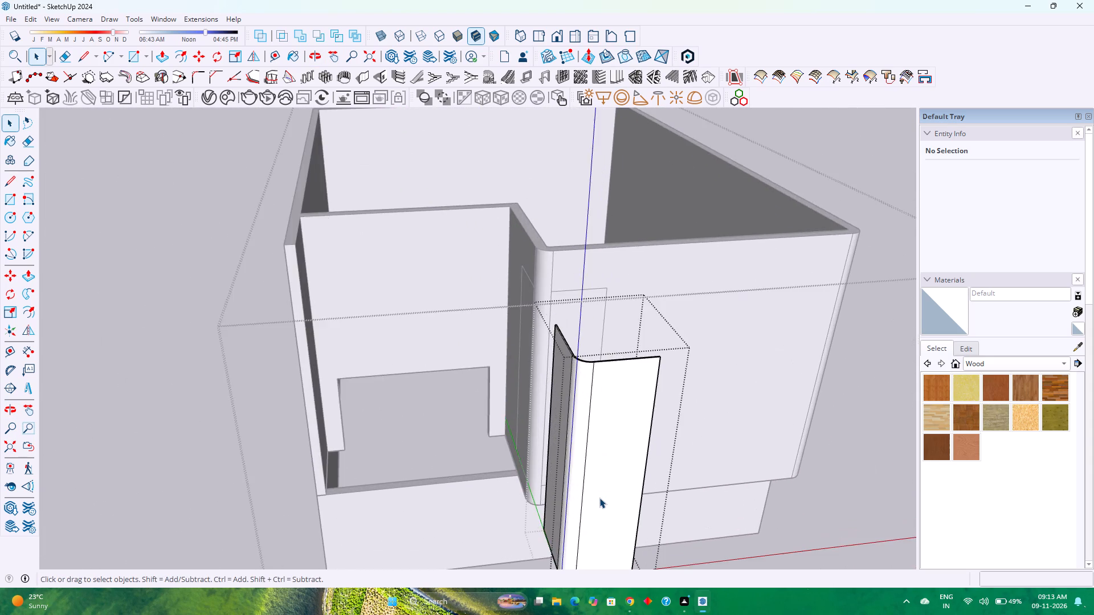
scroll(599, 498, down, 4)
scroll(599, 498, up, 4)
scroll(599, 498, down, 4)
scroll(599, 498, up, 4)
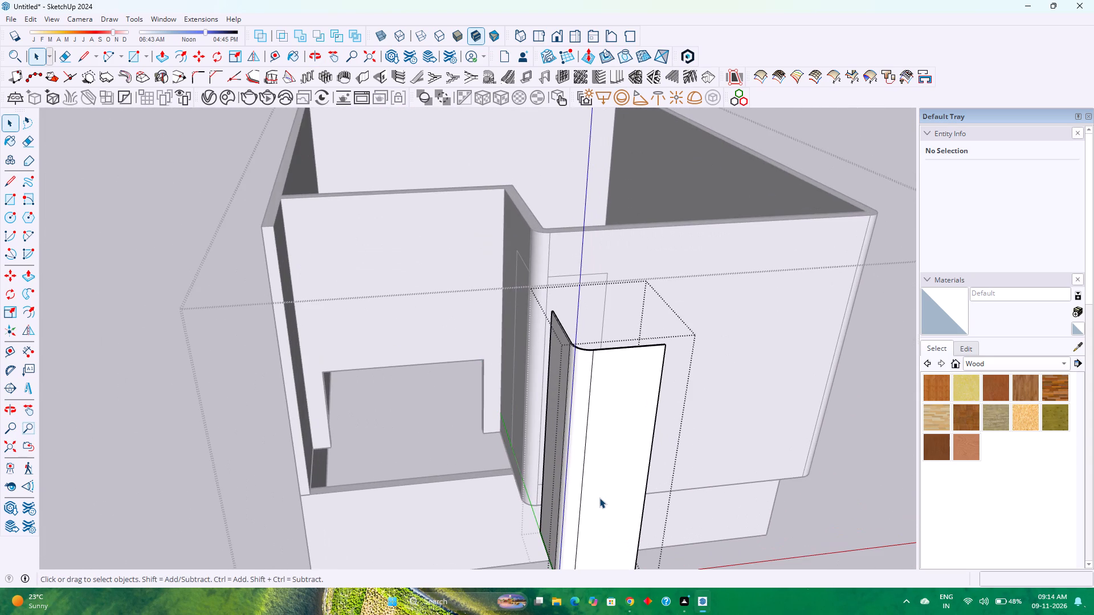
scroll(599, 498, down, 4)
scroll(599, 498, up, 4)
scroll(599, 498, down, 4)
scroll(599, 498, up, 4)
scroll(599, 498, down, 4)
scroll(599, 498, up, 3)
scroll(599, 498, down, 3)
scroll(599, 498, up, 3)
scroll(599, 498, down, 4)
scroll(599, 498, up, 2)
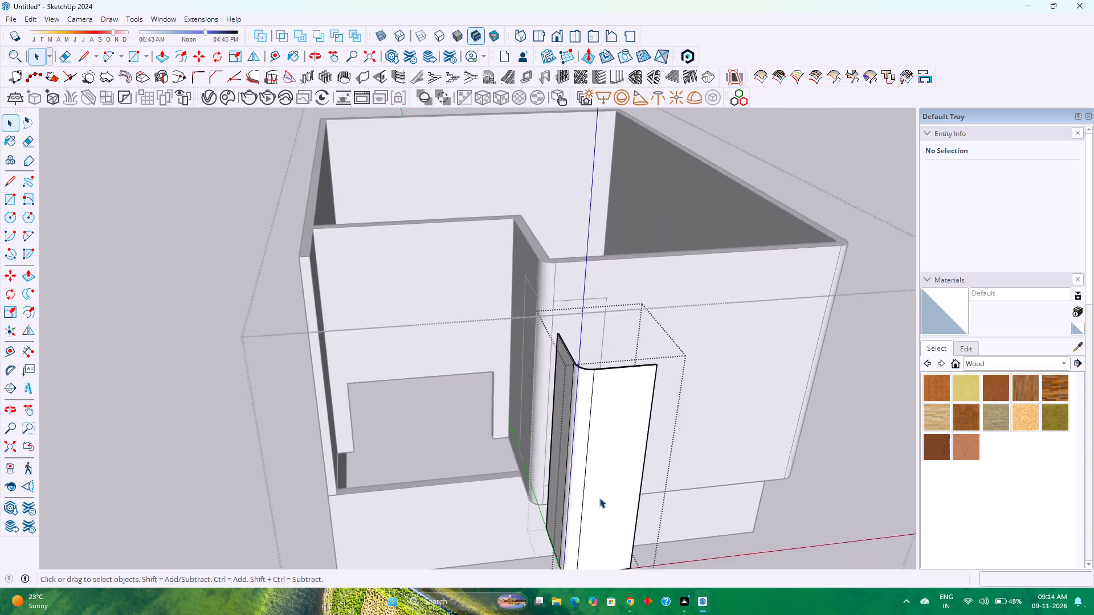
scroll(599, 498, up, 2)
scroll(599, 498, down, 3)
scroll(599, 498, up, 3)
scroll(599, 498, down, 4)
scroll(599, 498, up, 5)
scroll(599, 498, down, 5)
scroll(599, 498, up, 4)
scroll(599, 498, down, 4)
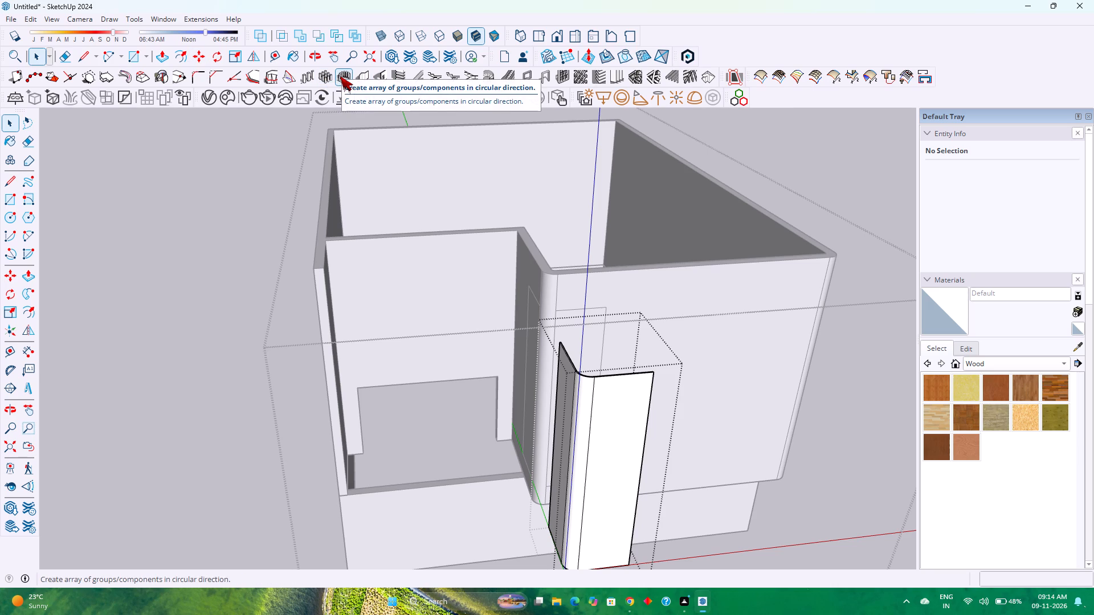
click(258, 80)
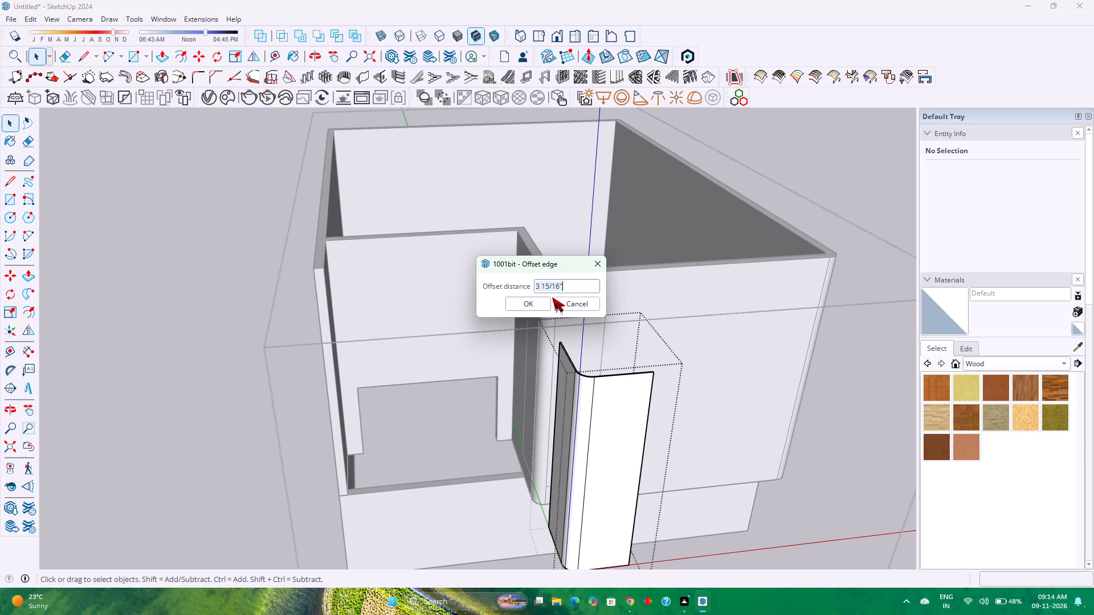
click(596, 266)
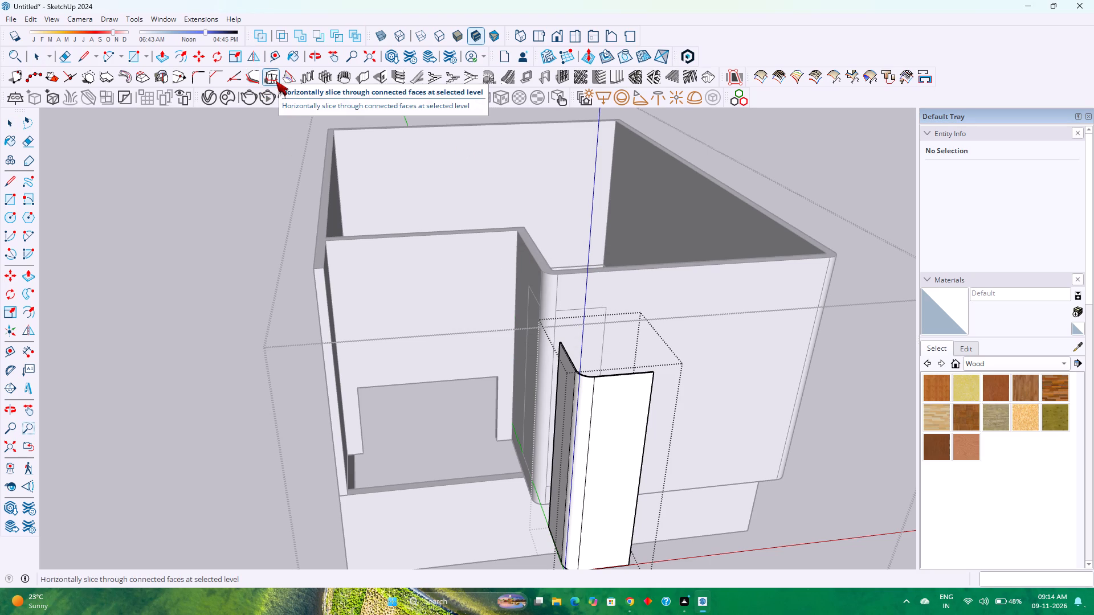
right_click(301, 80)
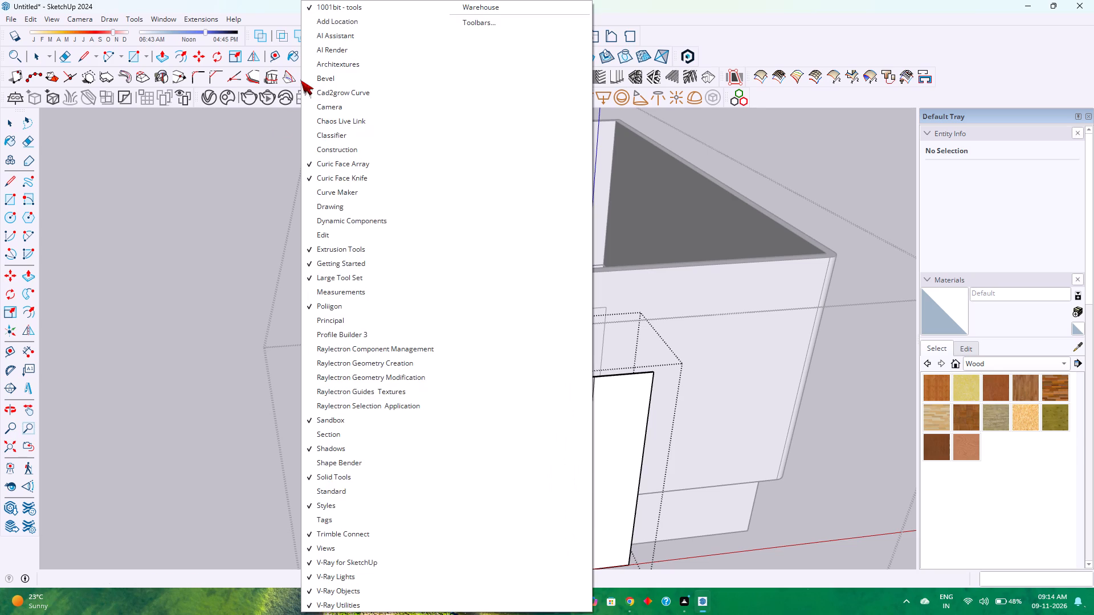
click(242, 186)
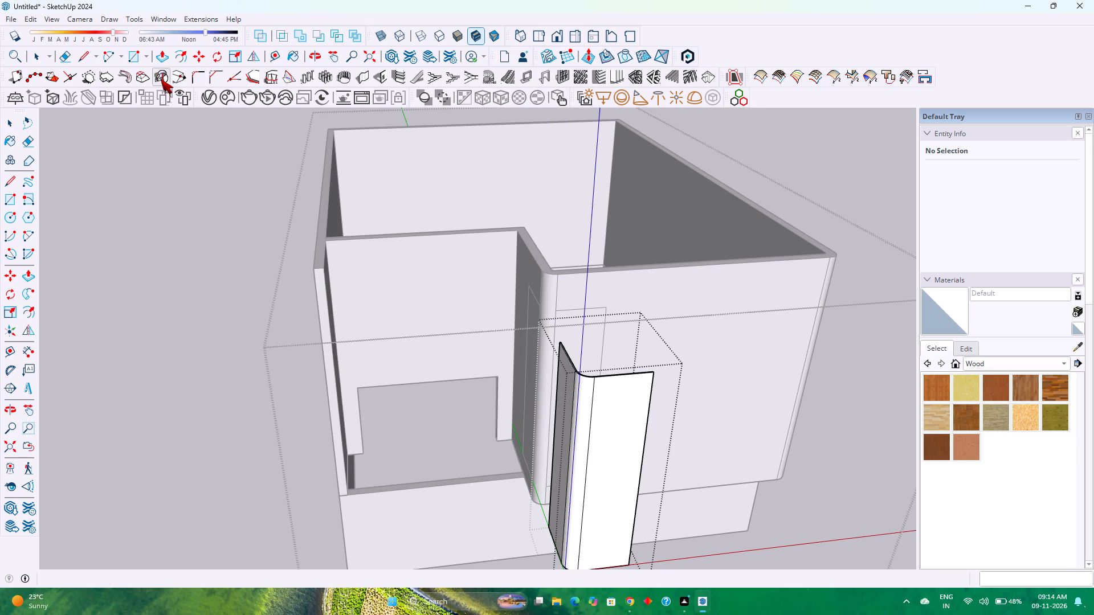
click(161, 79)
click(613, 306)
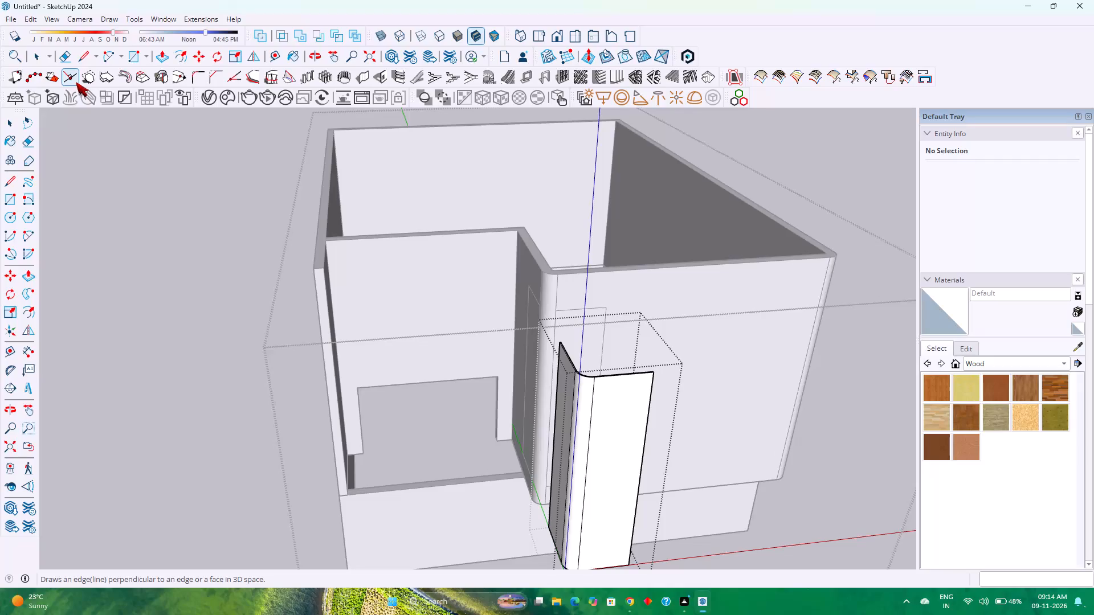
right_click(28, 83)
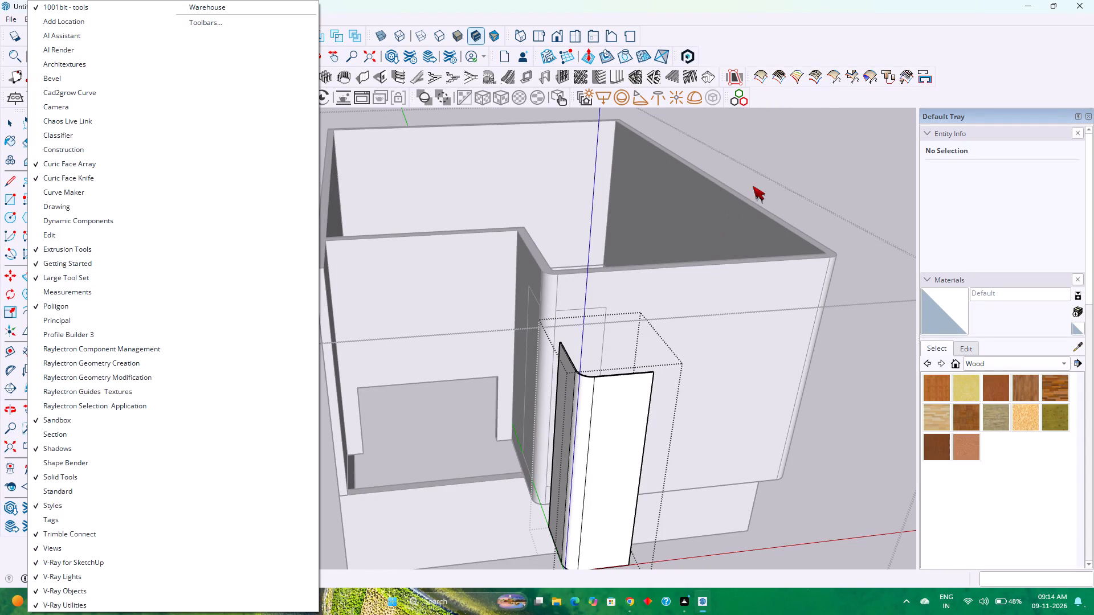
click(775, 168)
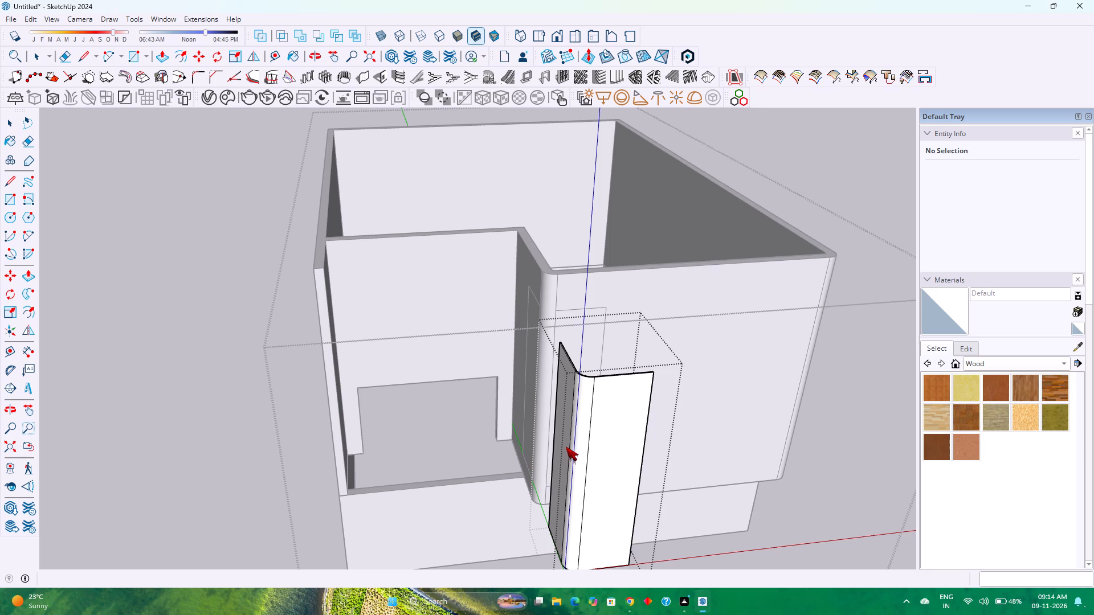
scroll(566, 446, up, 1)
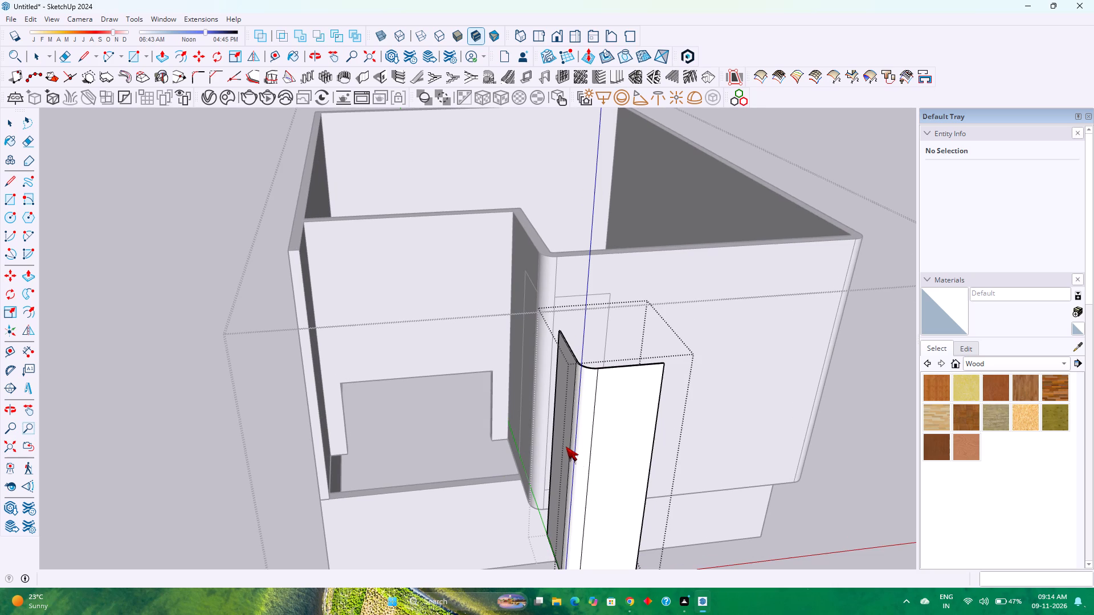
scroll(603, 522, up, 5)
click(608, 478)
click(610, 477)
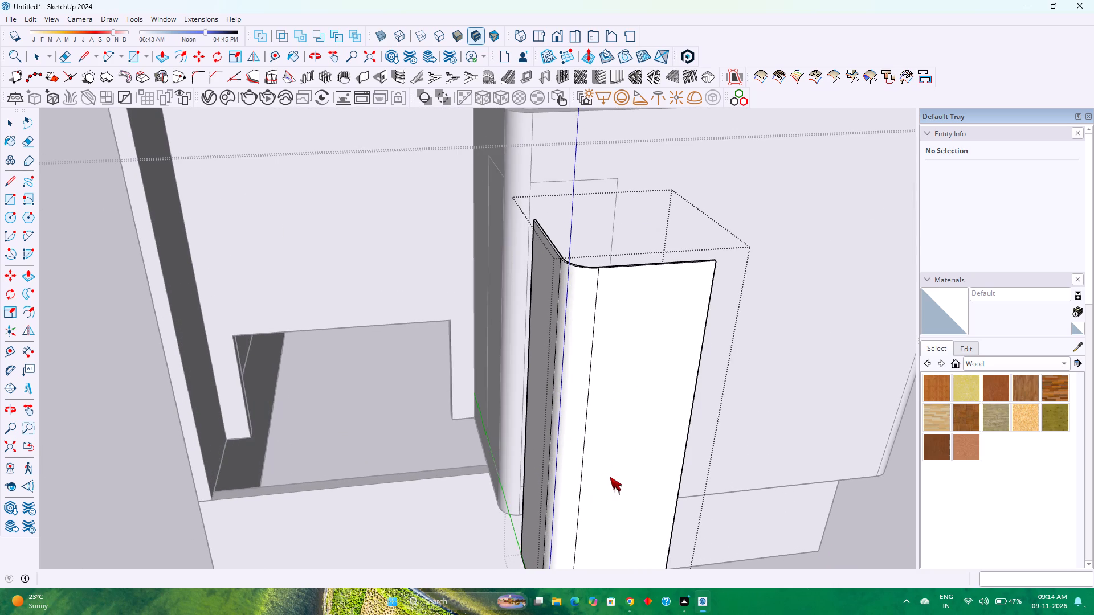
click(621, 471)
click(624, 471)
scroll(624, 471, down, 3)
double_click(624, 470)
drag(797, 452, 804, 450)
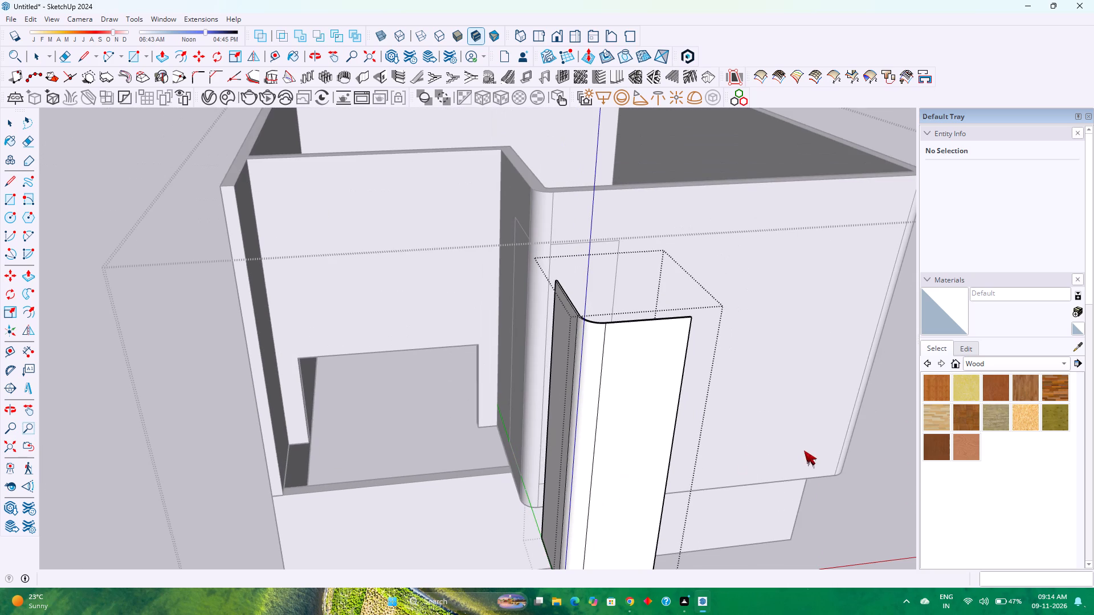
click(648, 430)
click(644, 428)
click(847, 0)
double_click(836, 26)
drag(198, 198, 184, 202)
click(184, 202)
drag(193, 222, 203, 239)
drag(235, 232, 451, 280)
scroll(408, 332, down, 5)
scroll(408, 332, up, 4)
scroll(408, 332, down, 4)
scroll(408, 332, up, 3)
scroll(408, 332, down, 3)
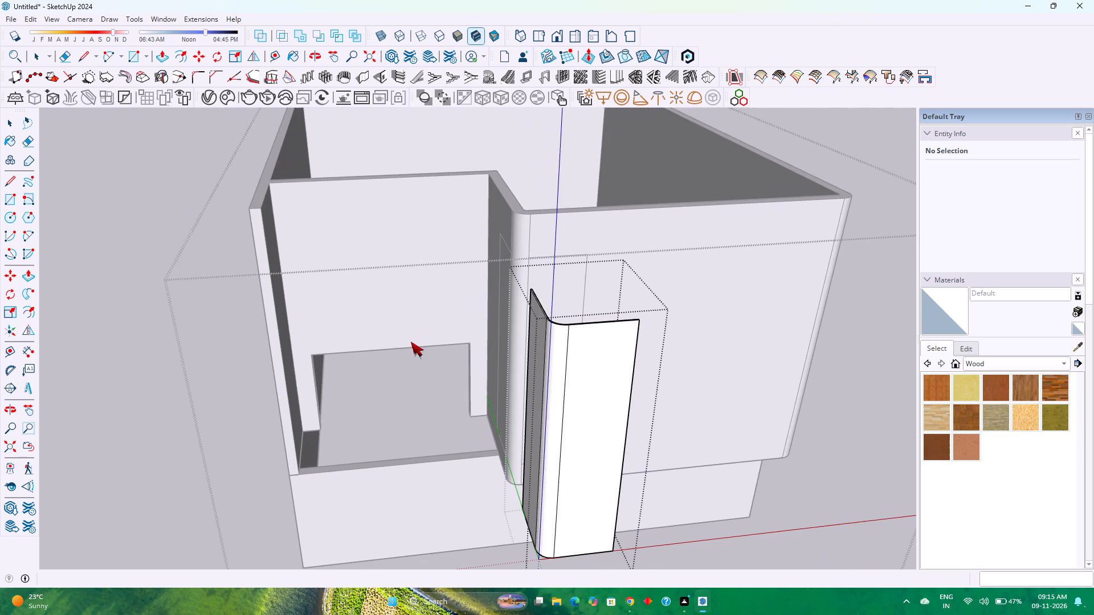
Create front-located vertical louvres over the panel's selected flat and curved outer faces: depth 1", thickness 2 1/2", spacing 3", angle 0.
key(space)
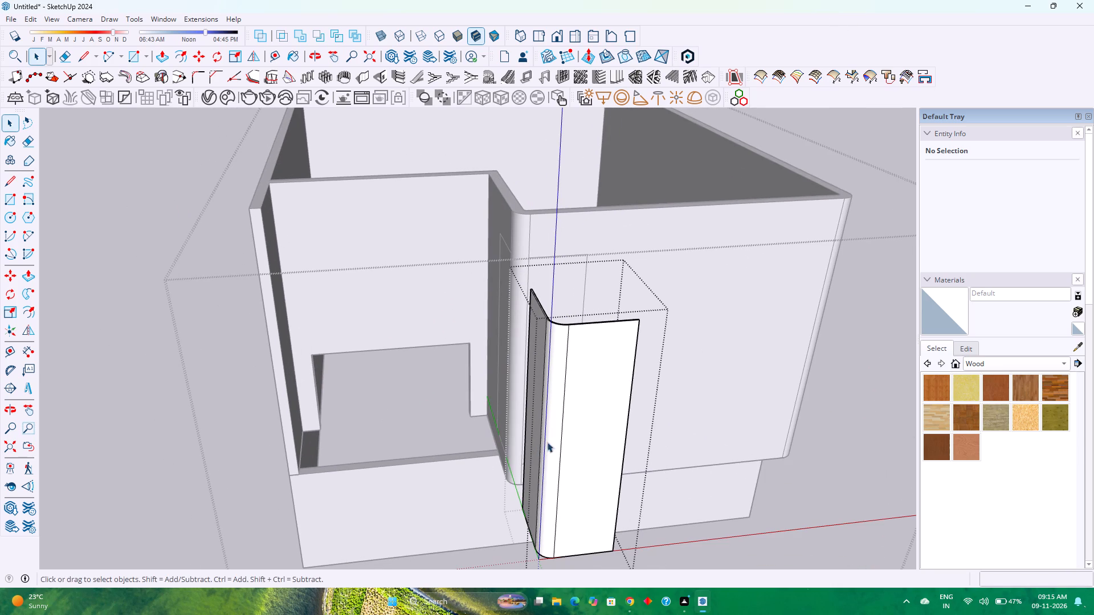
click(565, 435)
scroll(573, 441, up, 5)
middle_drag(541, 440, 572, 475)
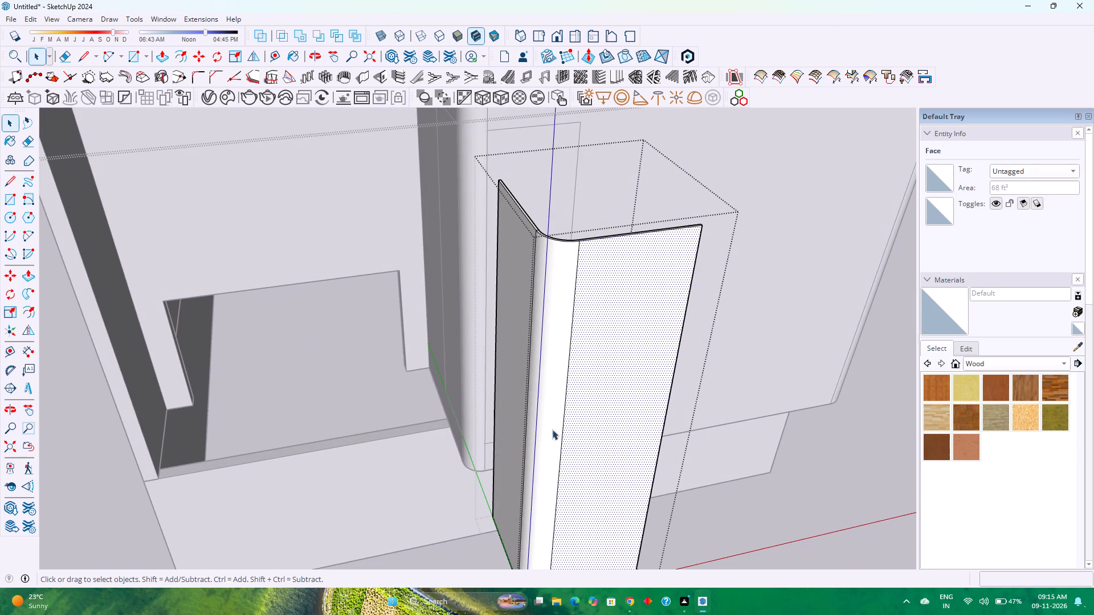
ctrl+click(550, 413)
ctrl+click(500, 361)
scroll(616, 375, down, 3)
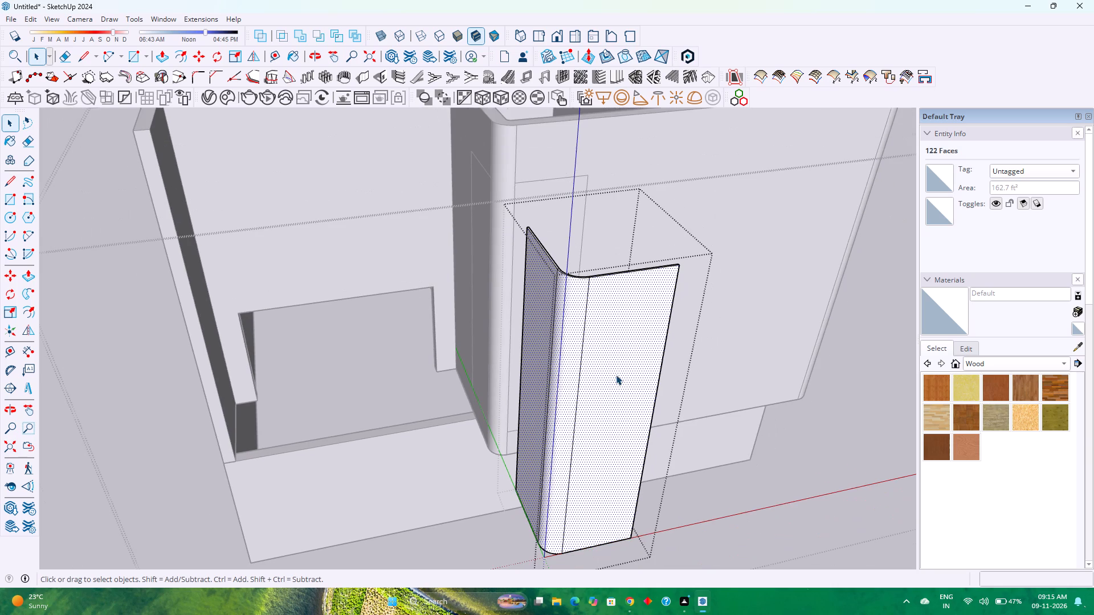
click(615, 76)
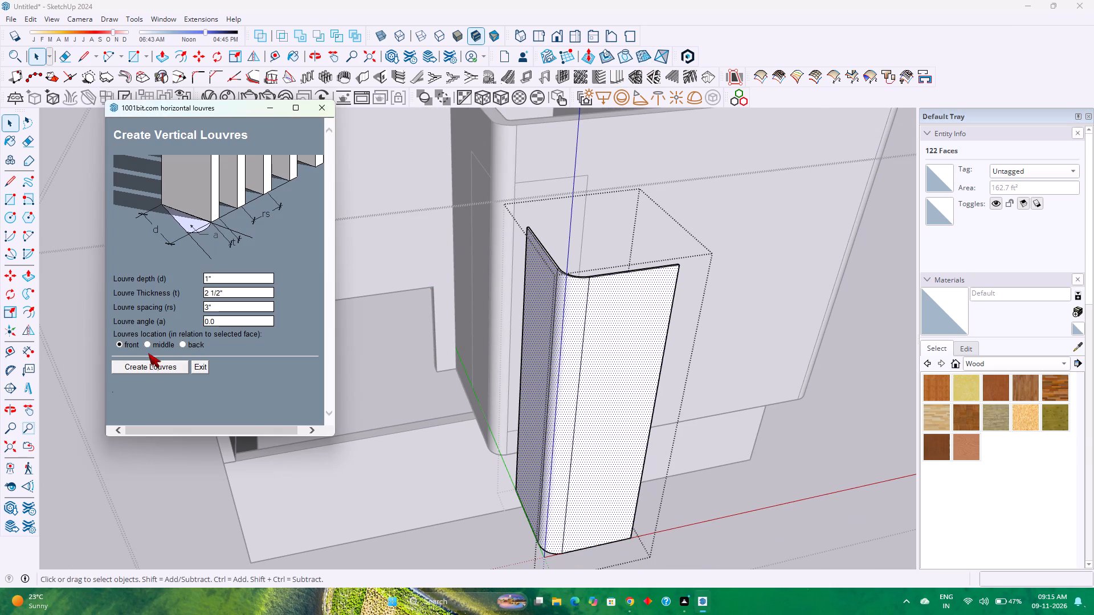
click(138, 365)
click(606, 306)
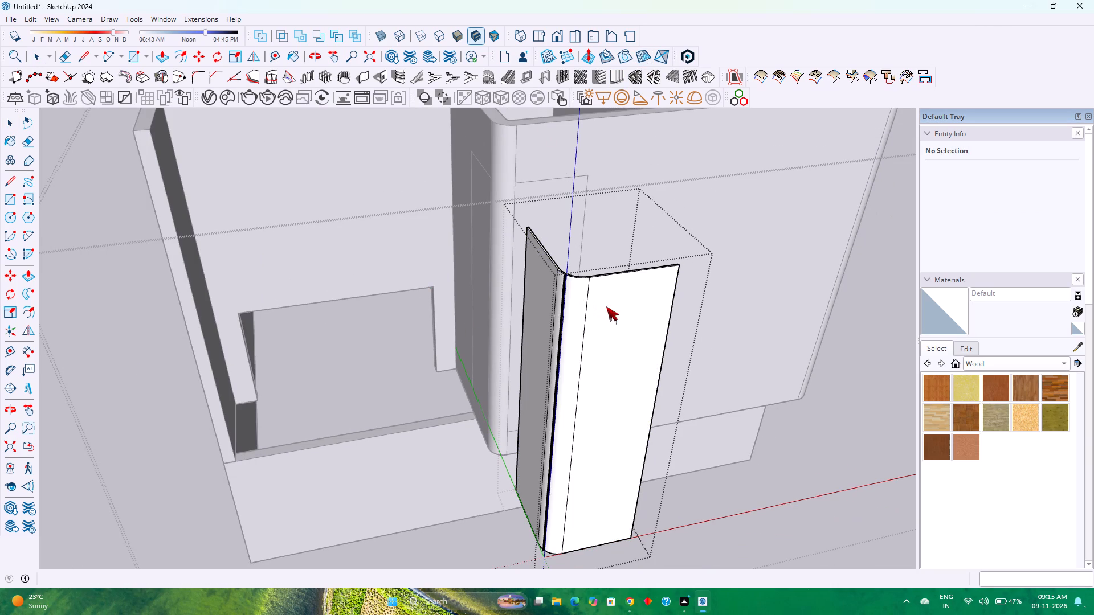
Create front-located vertical louvres on the panel's flat face along the red axis: depth 1", thickness 2 1/2", spacing 3", angle 0.
scroll(626, 321, up, 2)
key(space)
click(628, 318)
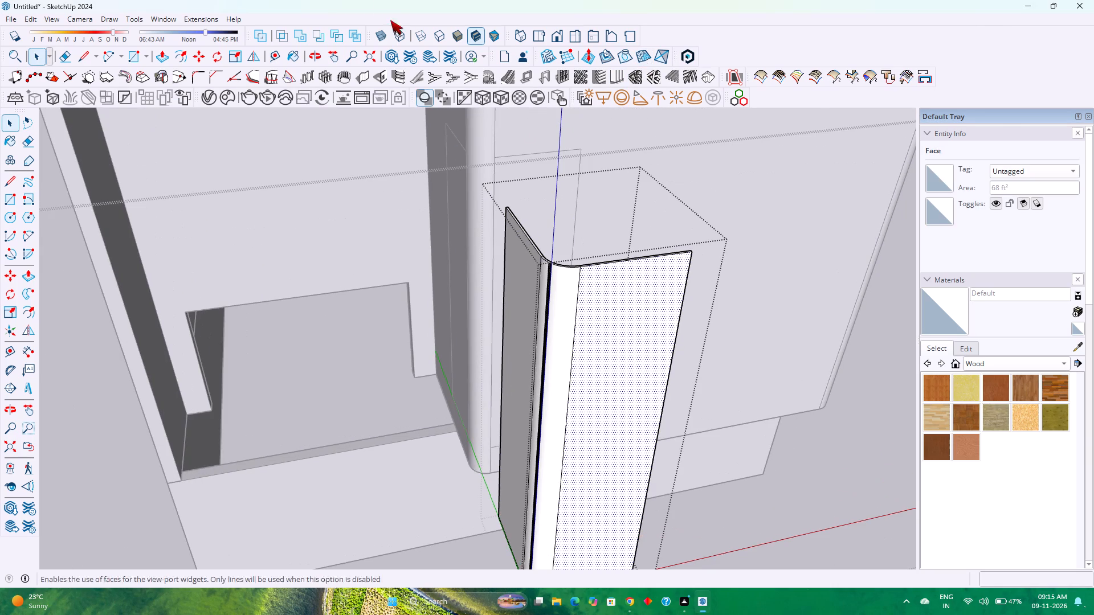
click(620, 75)
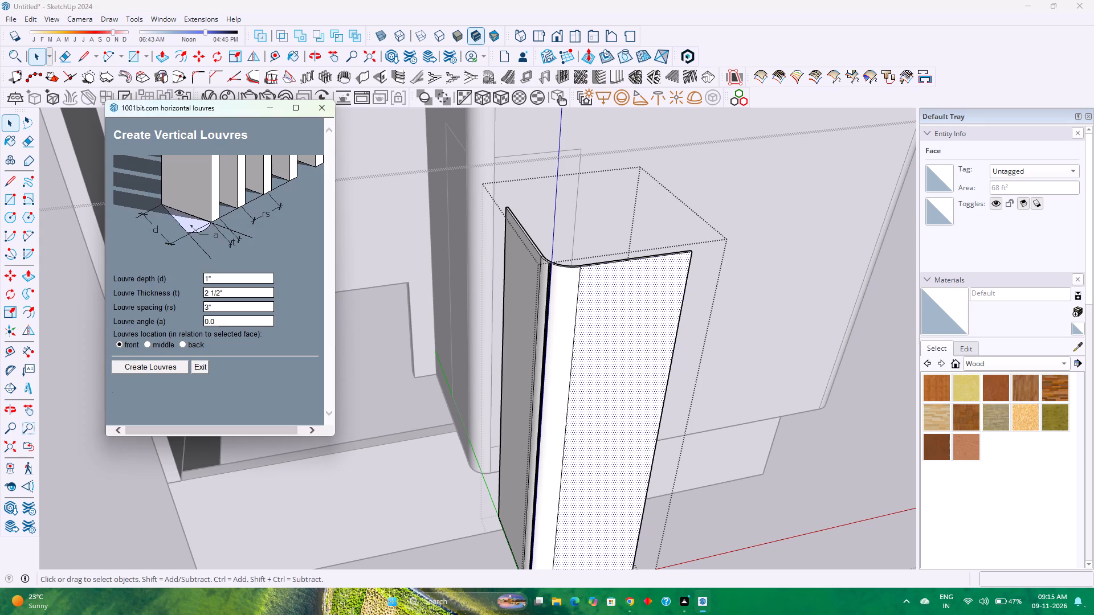
click(140, 366)
Create front-located vertical louvres on the panel's rounded corner surface alone, with depth 1", thickness 2 1/2", spacing 3" and angle 0.
scroll(533, 319, up, 3)
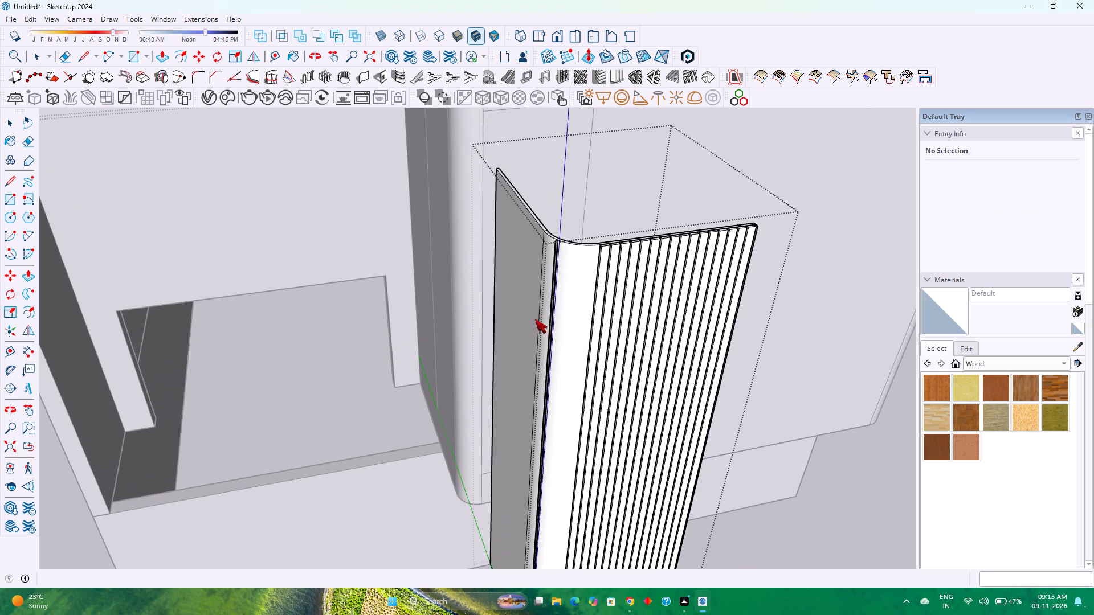
middle_drag(564, 310, 569, 434)
scroll(575, 292, up, 8)
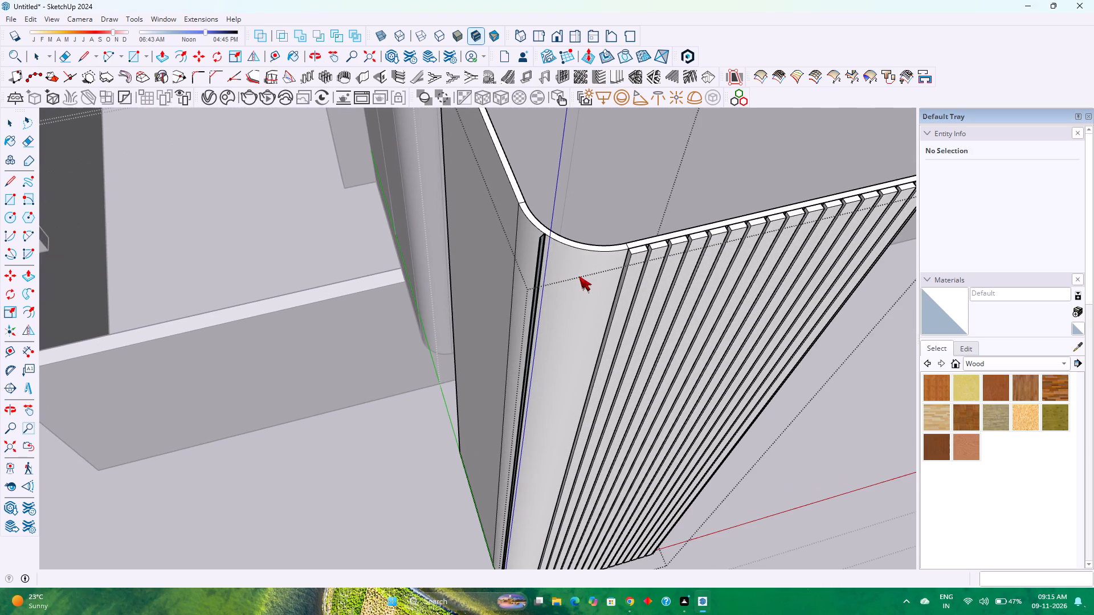
click(579, 276)
scroll(568, 277, up, 4)
double_click(585, 268)
scroll(581, 270, up, 2)
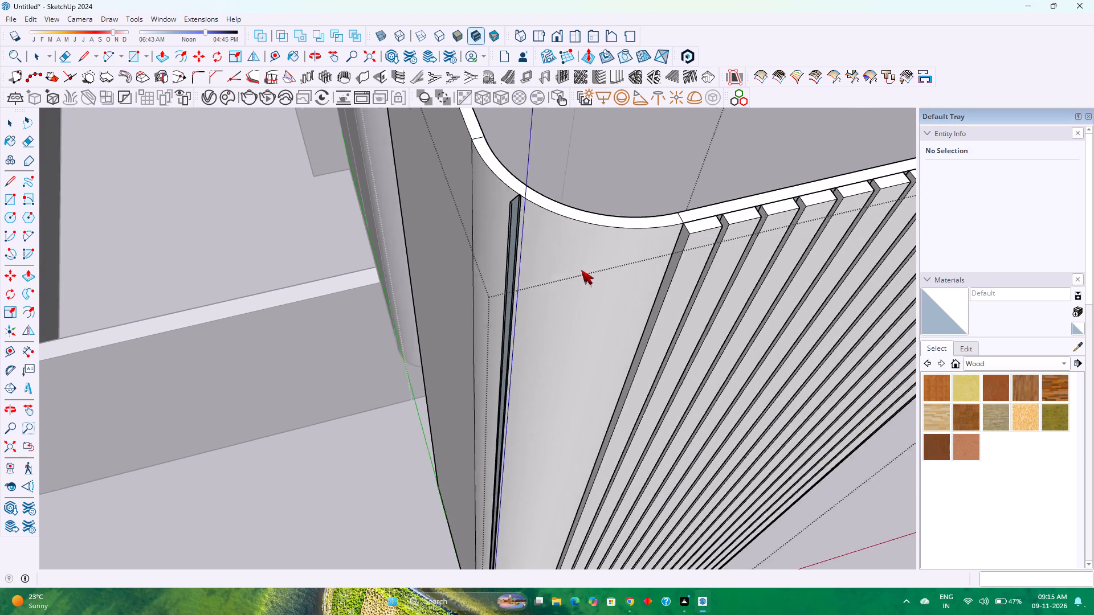
scroll(581, 270, up, 2)
scroll(581, 270, down, 4)
key(Escape)
click(581, 272)
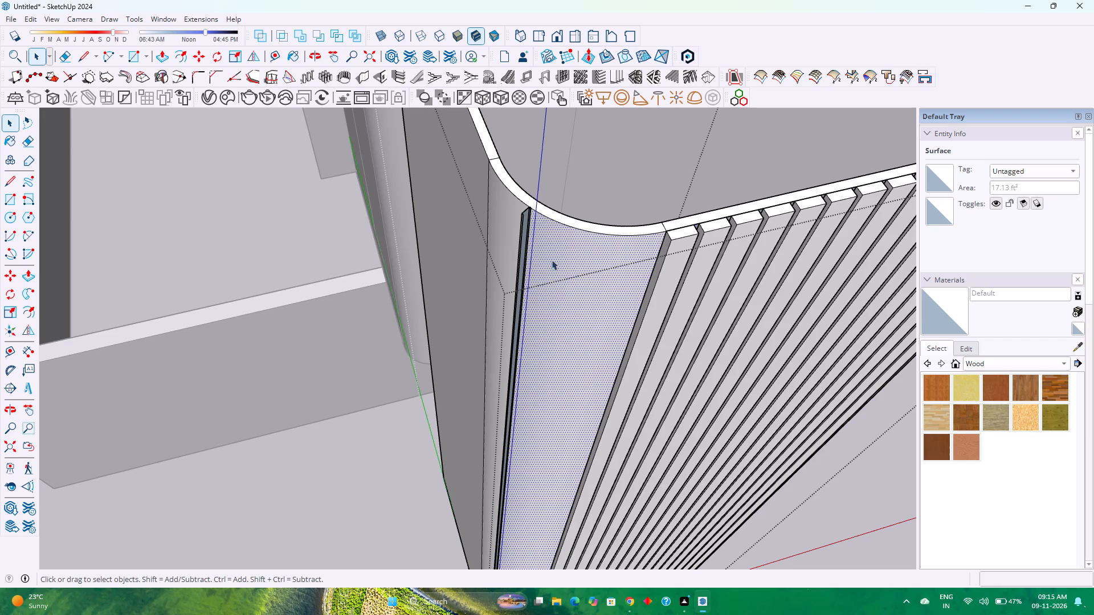
click(615, 75)
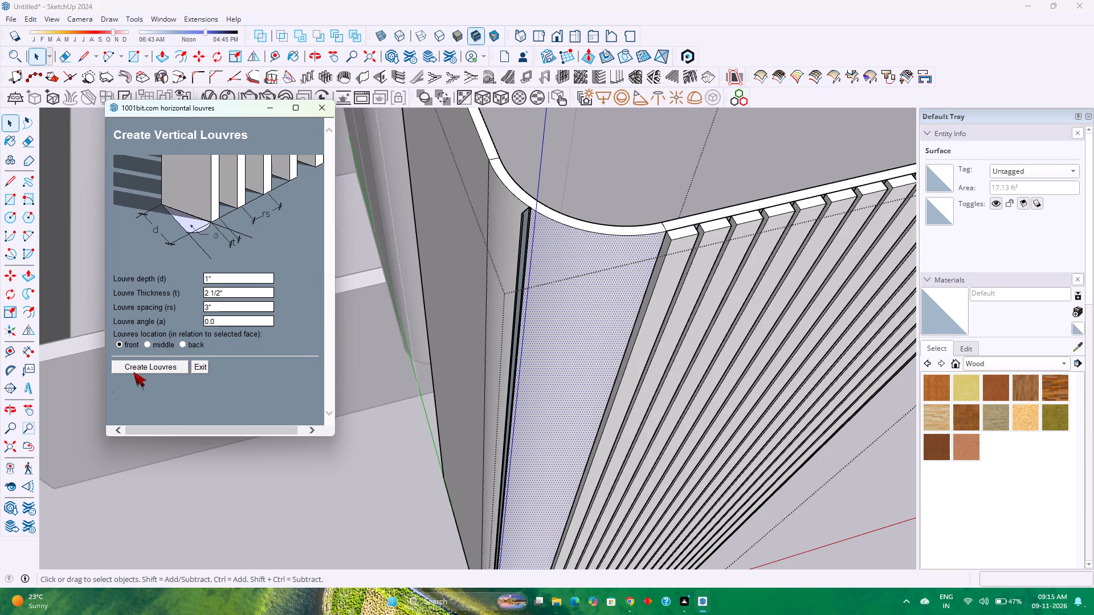
click(141, 365)
Examine the tops of the louvres on the rounded corner and their spacing against the flat face's louvres.
scroll(531, 214, up, 2)
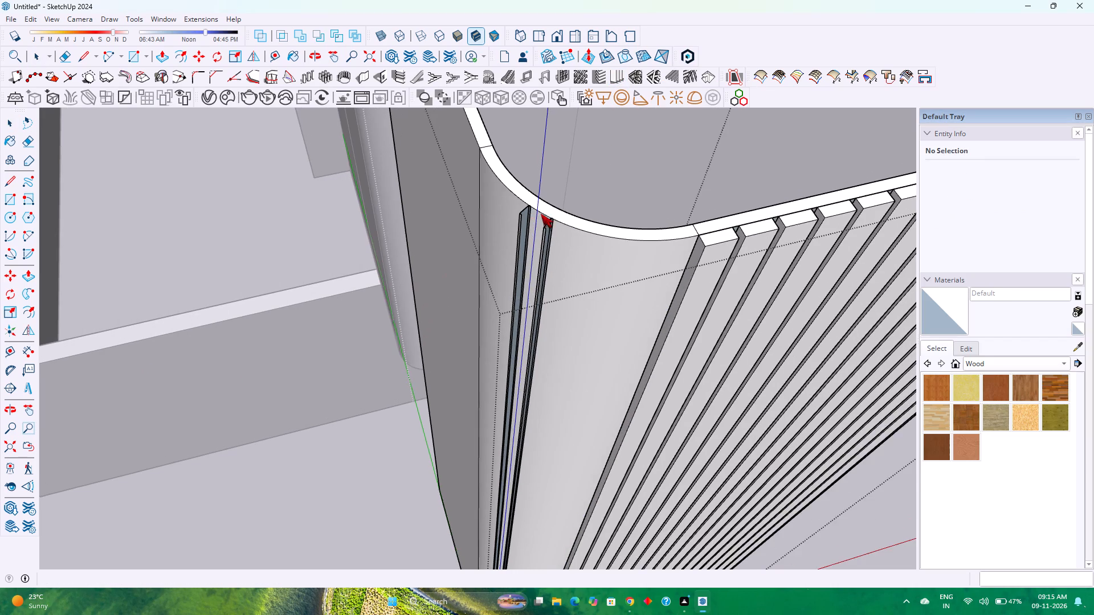
scroll(542, 214, up, 7)
scroll(487, 239, up, 2)
scroll(480, 231, down, 1)
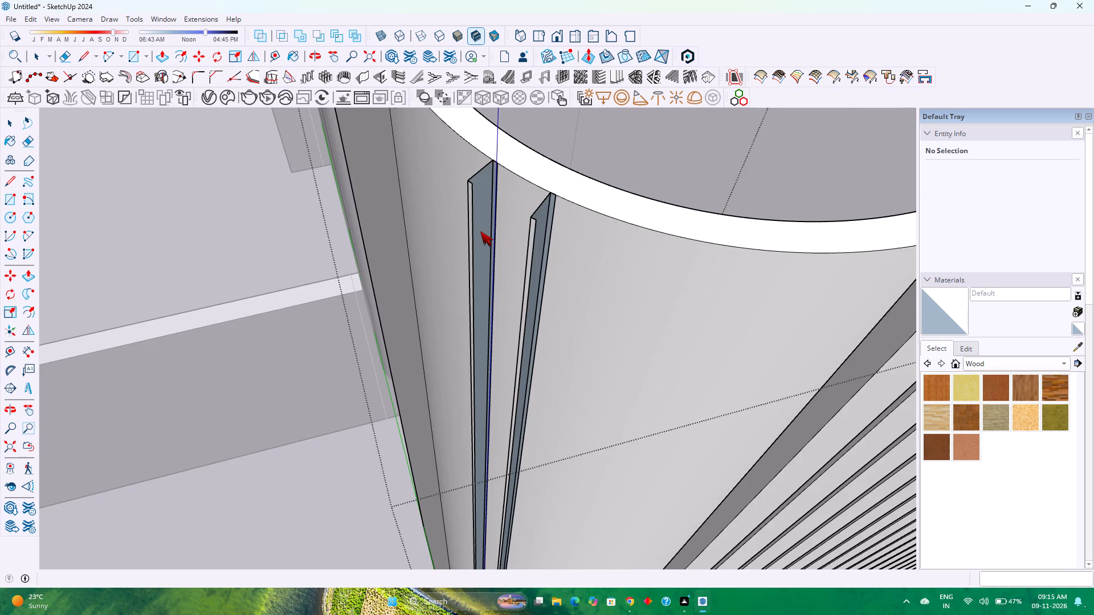
scroll(480, 231, down, 5)
scroll(481, 224, up, 5)
scroll(481, 224, down, 3)
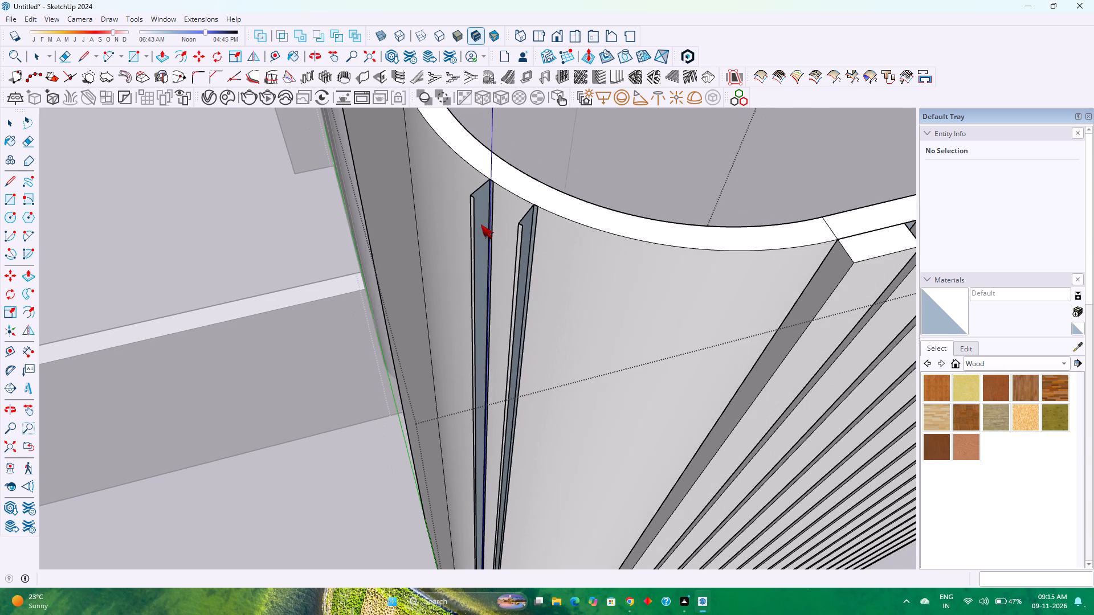
scroll(481, 224, down, 2)
scroll(481, 224, up, 2)
scroll(481, 224, down, 8)
middle_drag(488, 224, 649, 199)
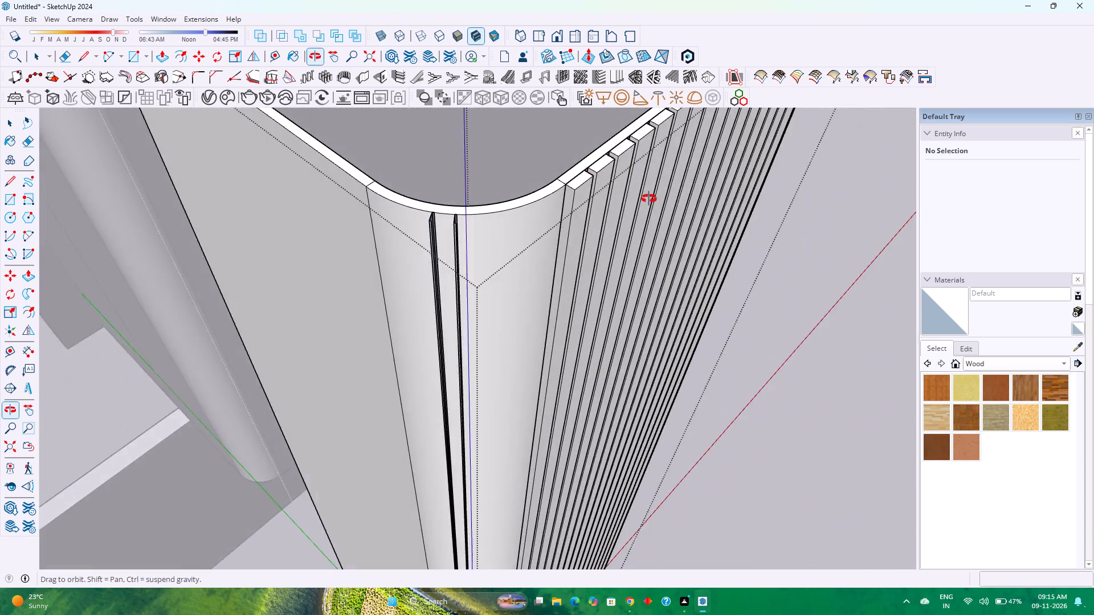
middle_drag(649, 199, 654, 199)
middle_drag(656, 199, 662, 199)
middle_drag(665, 199, 640, 228)
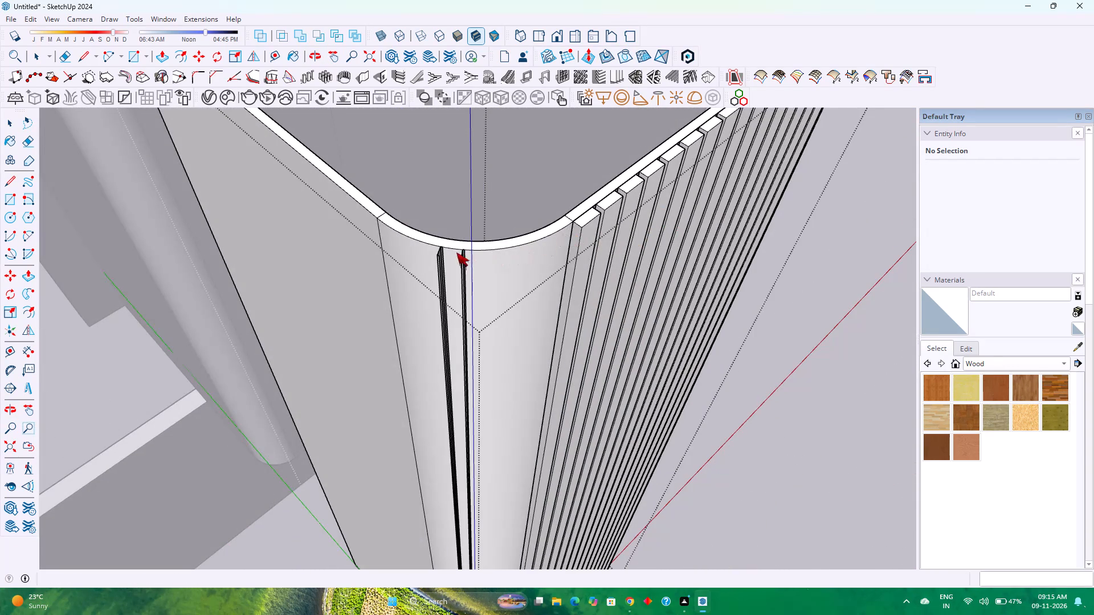
Open the nested group of the first louvre on the rounded corner for editing, near its top end.
scroll(456, 252, up, 15)
double_click(409, 254)
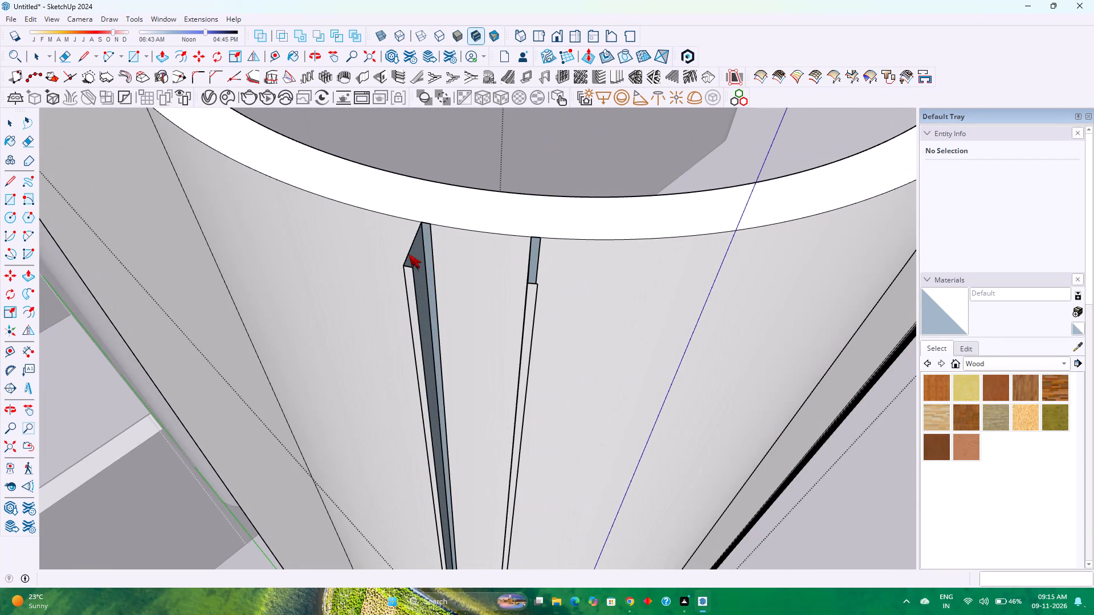
scroll(409, 255, up, 4)
key(Escape)
double_click(409, 255)
scroll(408, 265, up, 3)
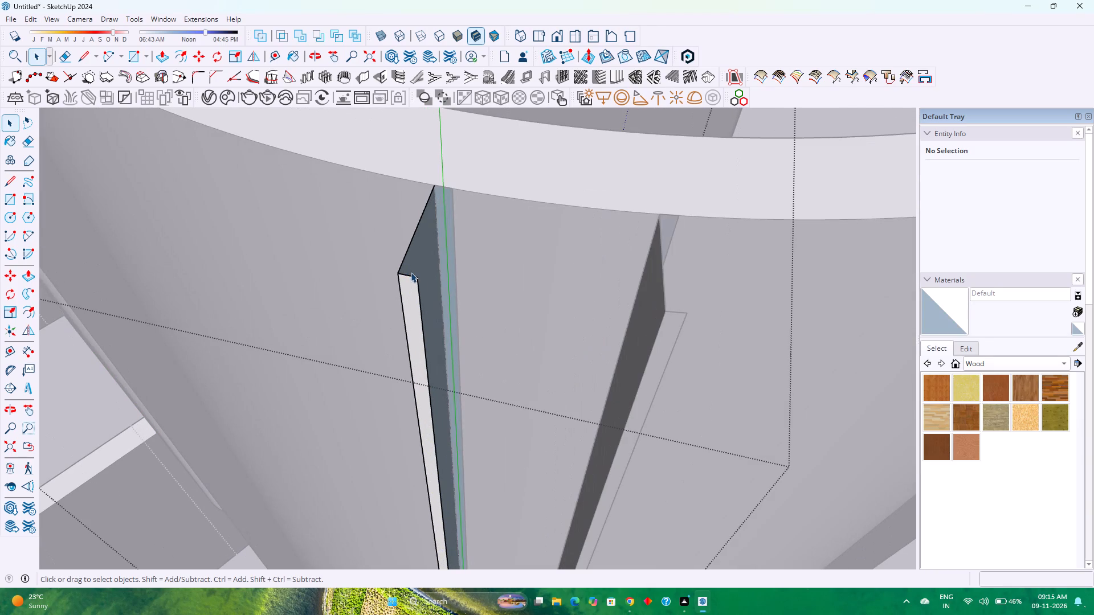
click(410, 271)
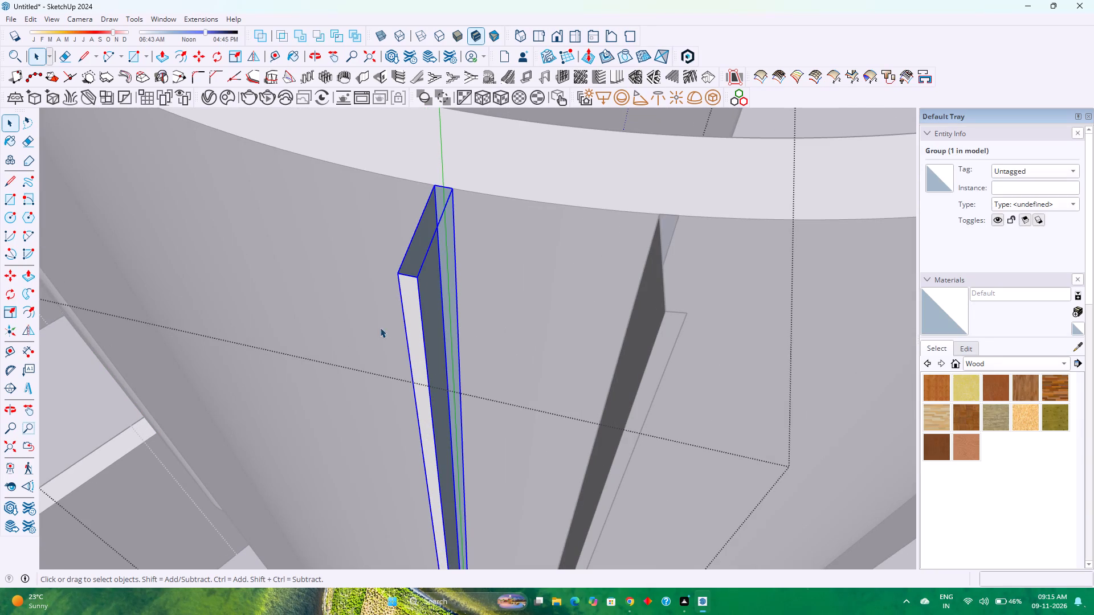
double_click(414, 323)
scroll(413, 323, up, 3)
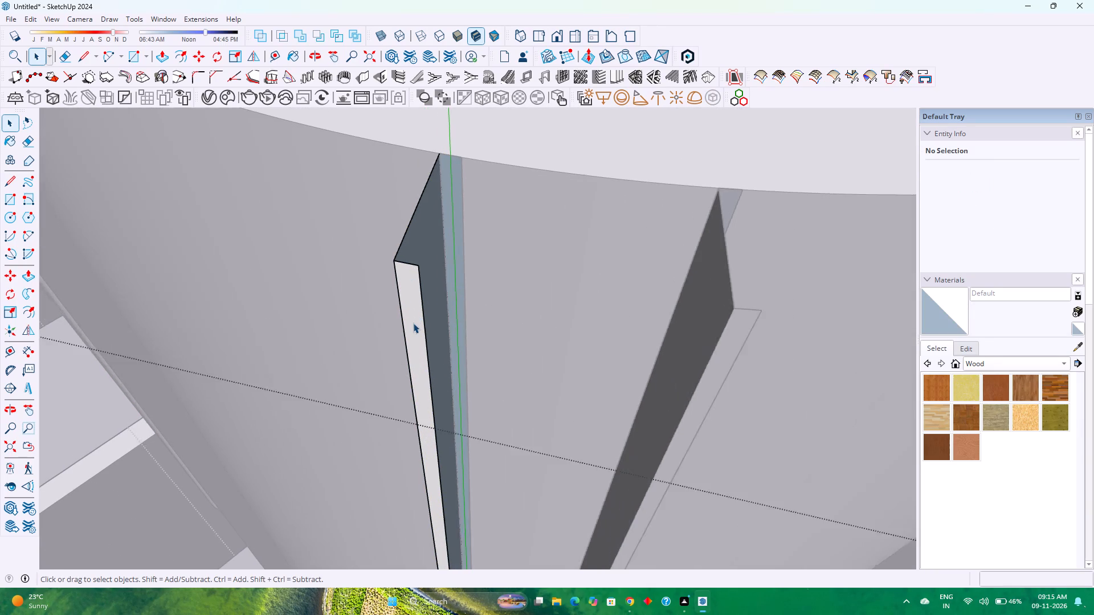
middle_drag(413, 323, 260, 434)
scroll(501, 253, up, 2)
scroll(480, 261, down, 3)
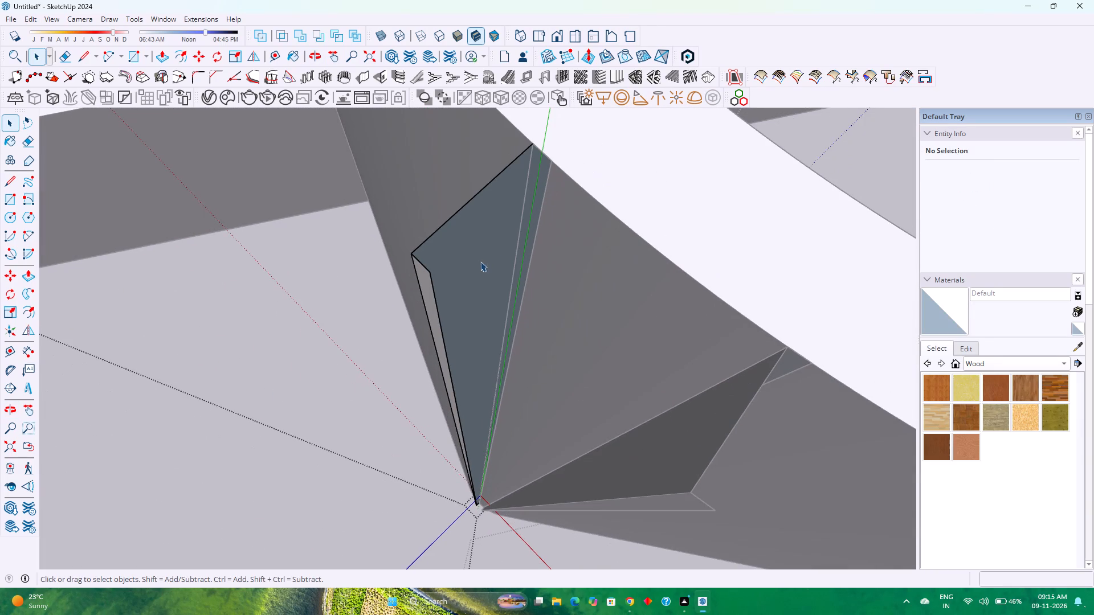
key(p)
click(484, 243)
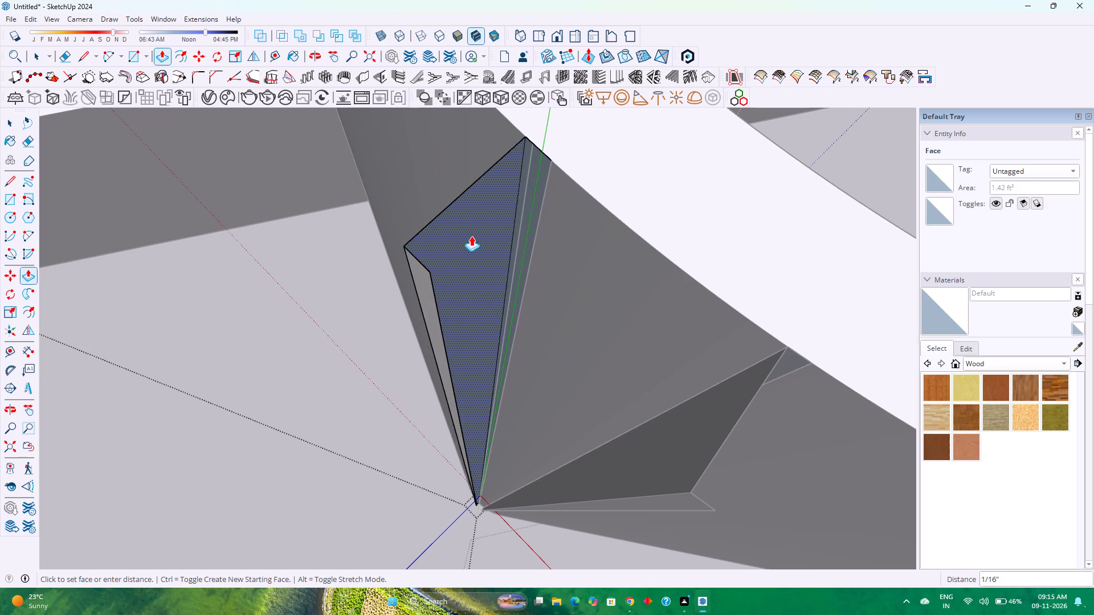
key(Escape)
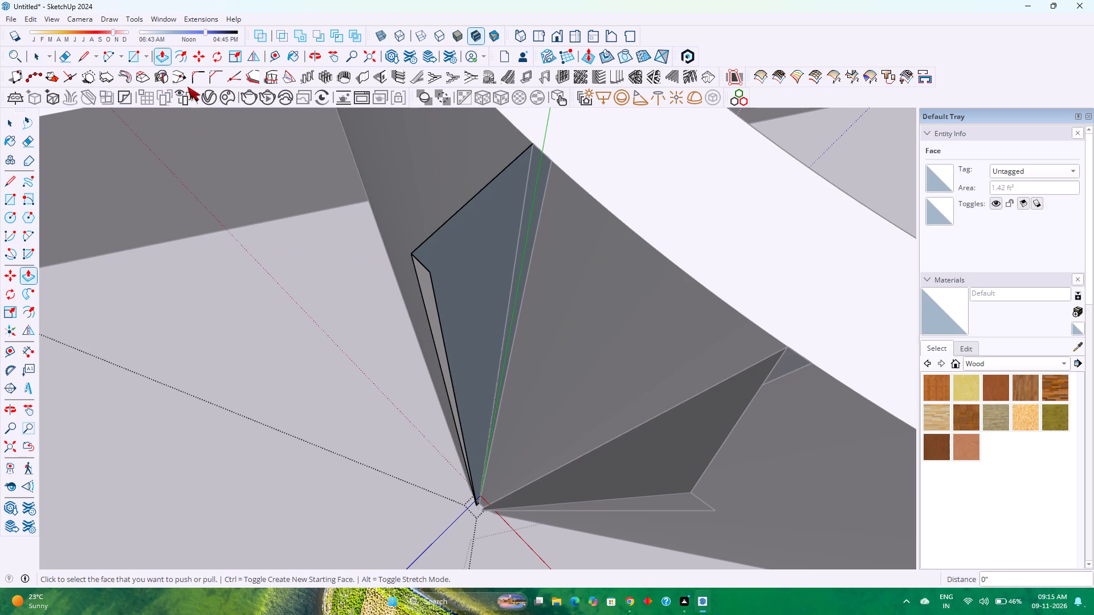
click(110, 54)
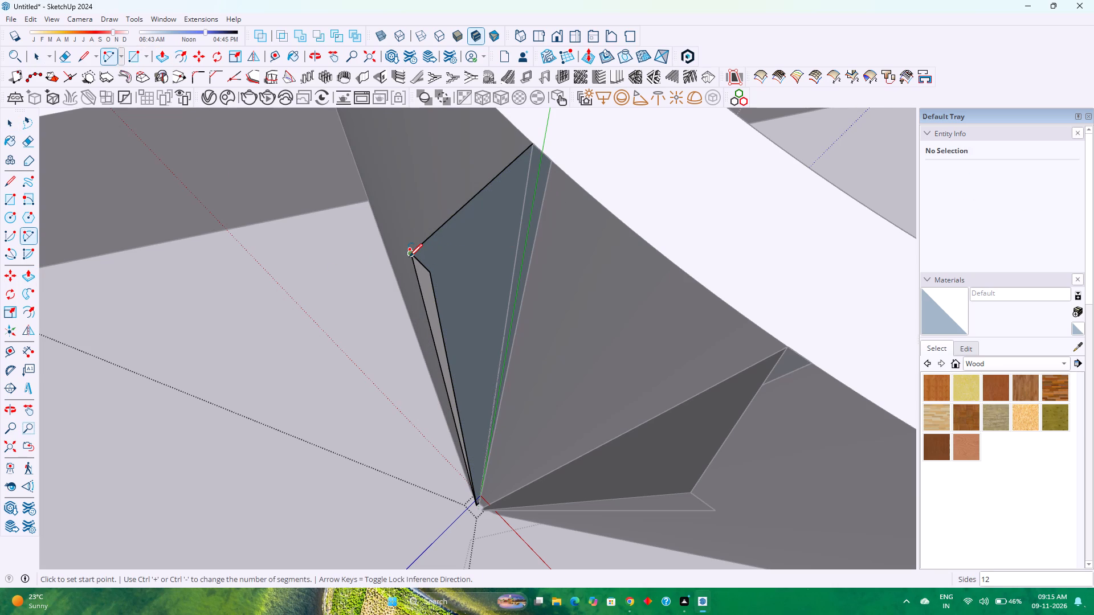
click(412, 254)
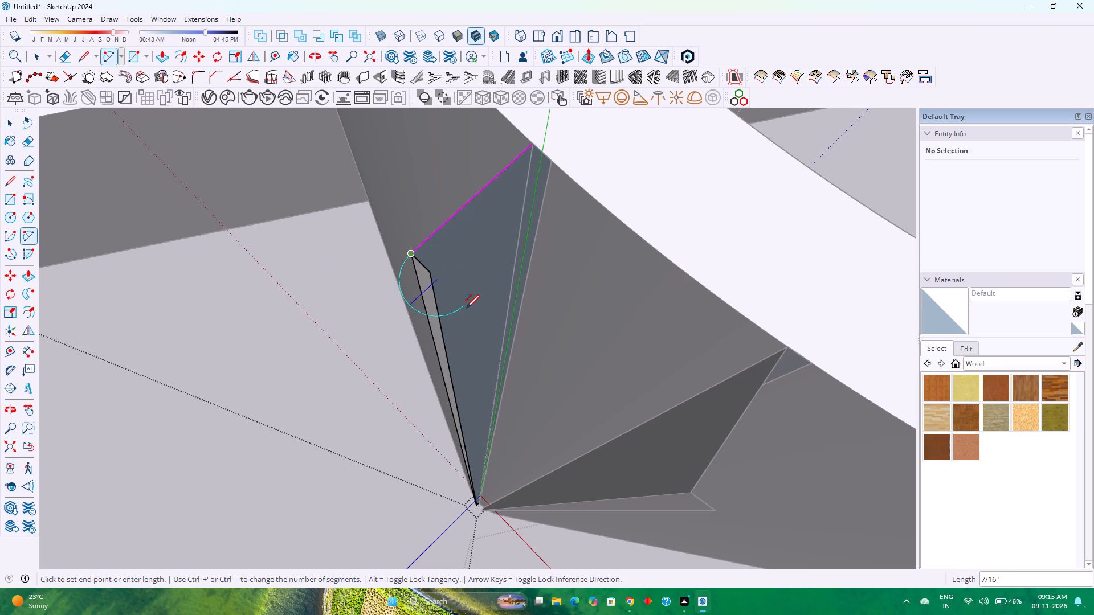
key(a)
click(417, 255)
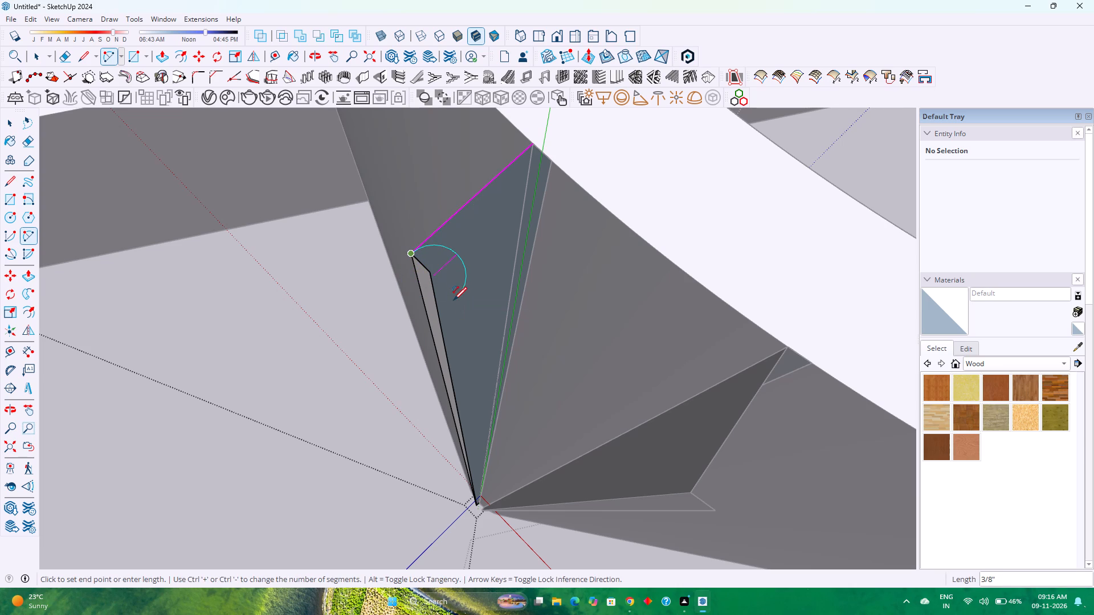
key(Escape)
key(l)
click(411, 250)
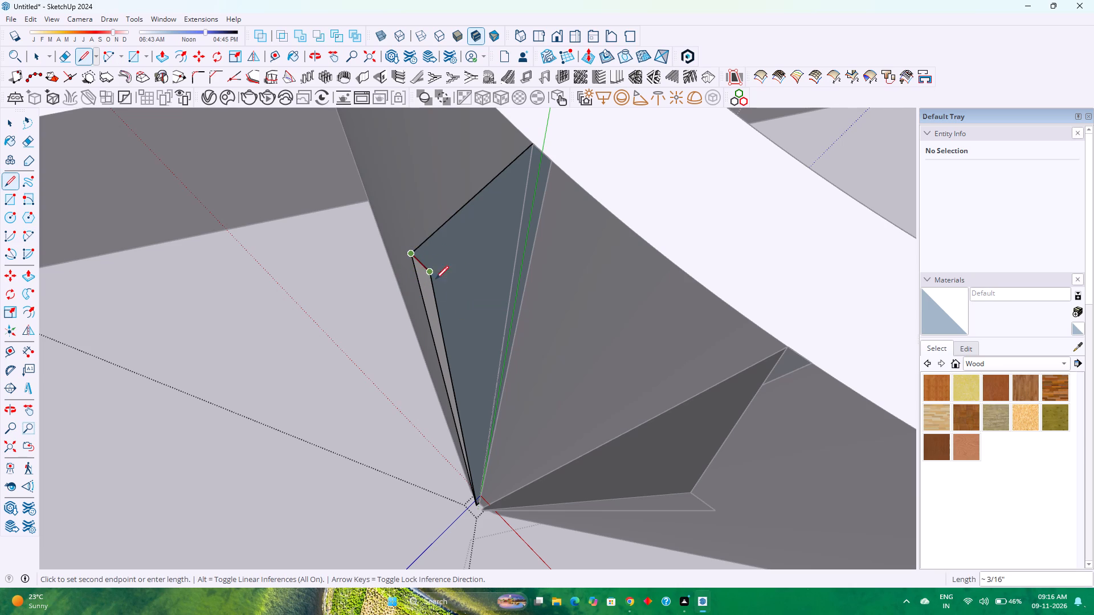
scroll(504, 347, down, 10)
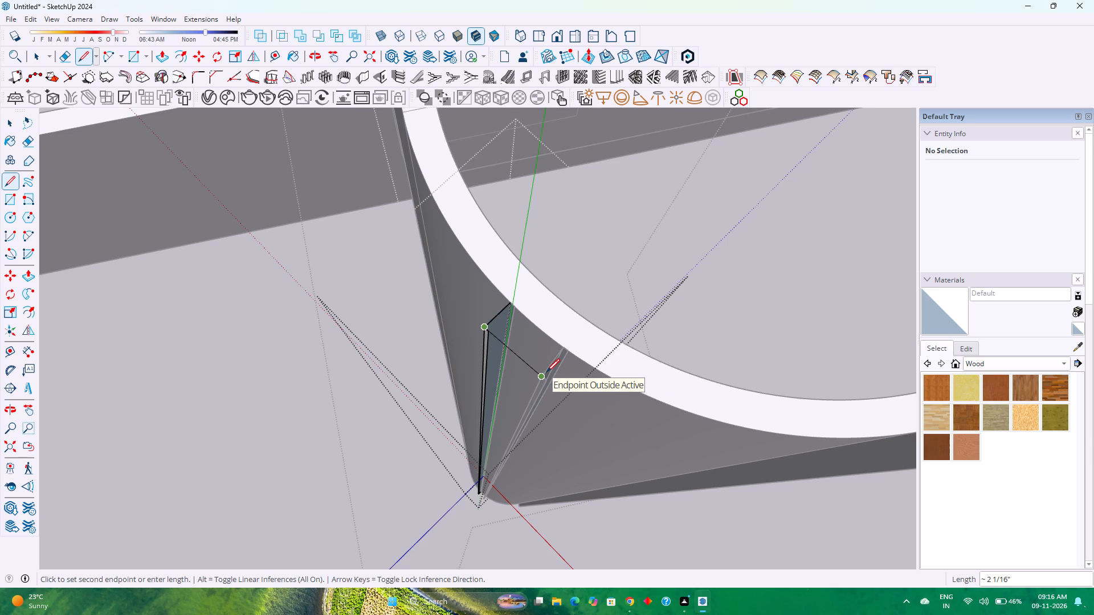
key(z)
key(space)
Undo the vertical louvres on the rounded corner and the flat face, back to the bare rounded-corner panel.
scroll(438, 351, down, 2)
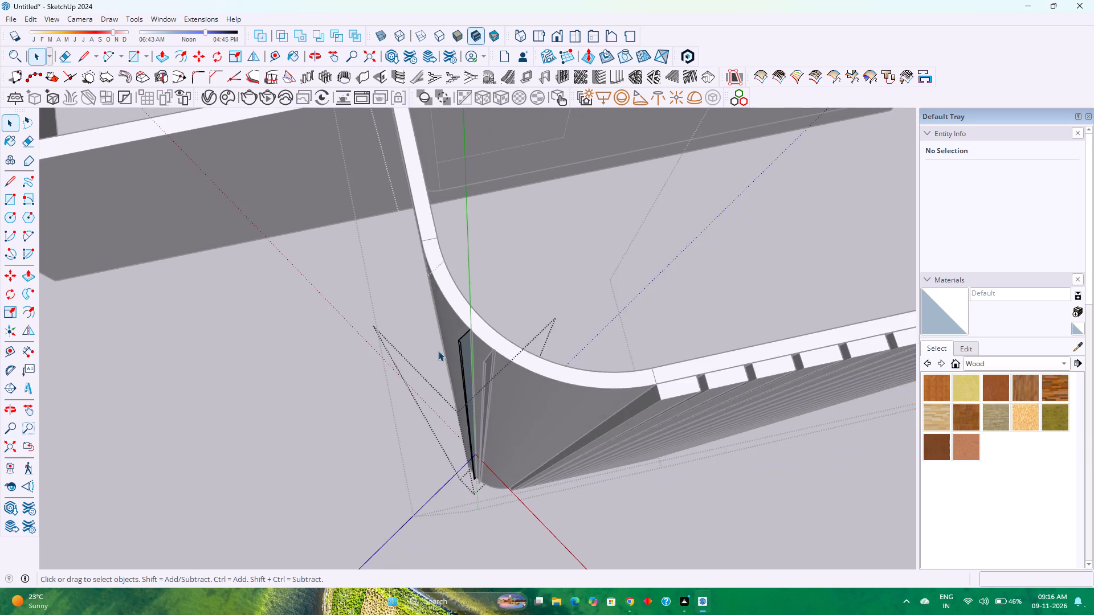
scroll(438, 351, down, 1)
key(ctrl+z)
key(ctrl+z)
key(ctrl+z)
key(ctrl+z)
key(ctrl+z)
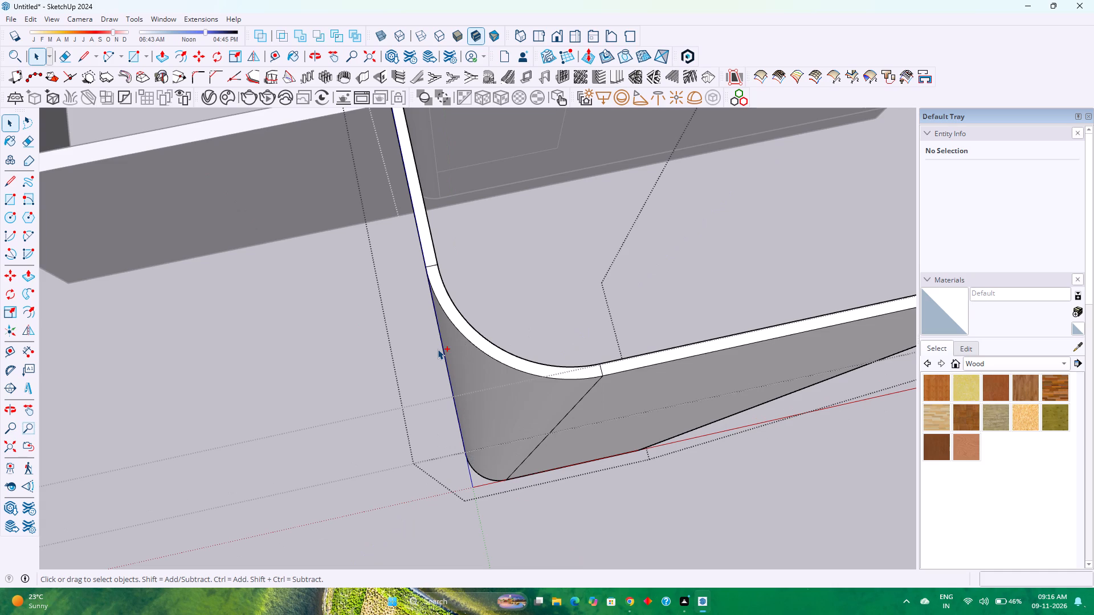
Copy the rounded corner's curved top face with its edges 2' along the red axis, away from the panel.
double_click(492, 349)
scroll(492, 349, up, 4)
scroll(492, 349, down, 4)
key(m)
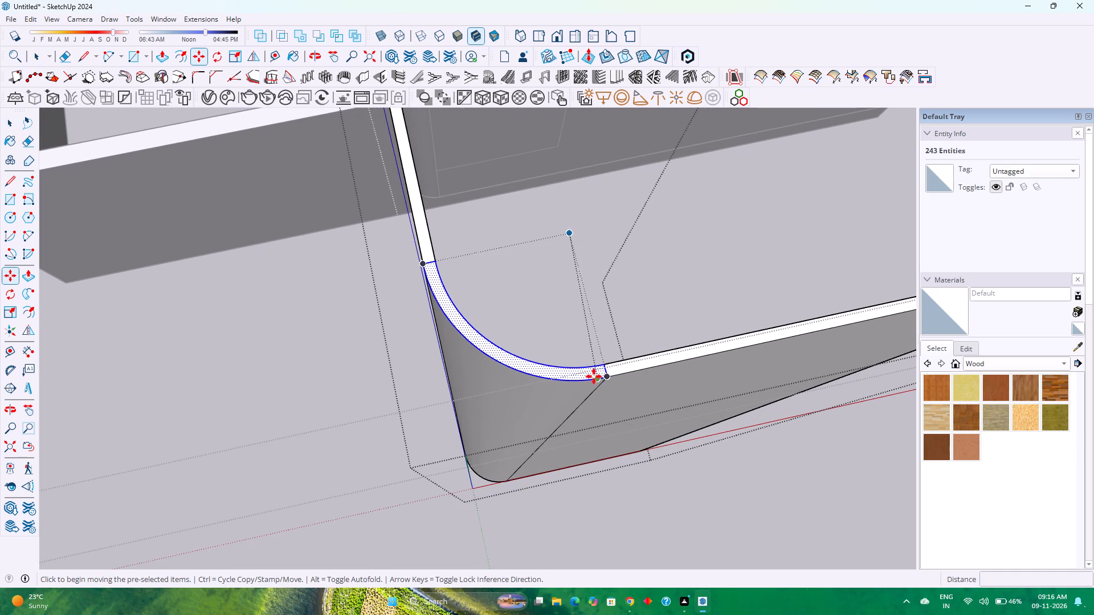
click(607, 378)
scroll(535, 434, down, 4)
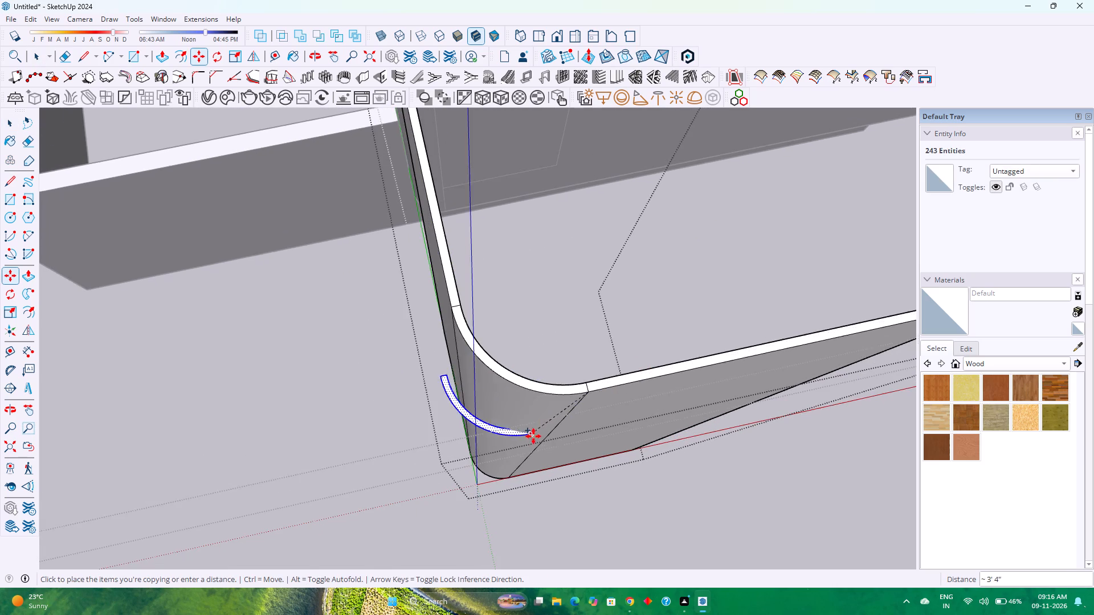
scroll(533, 436, down, 2)
key(Right)
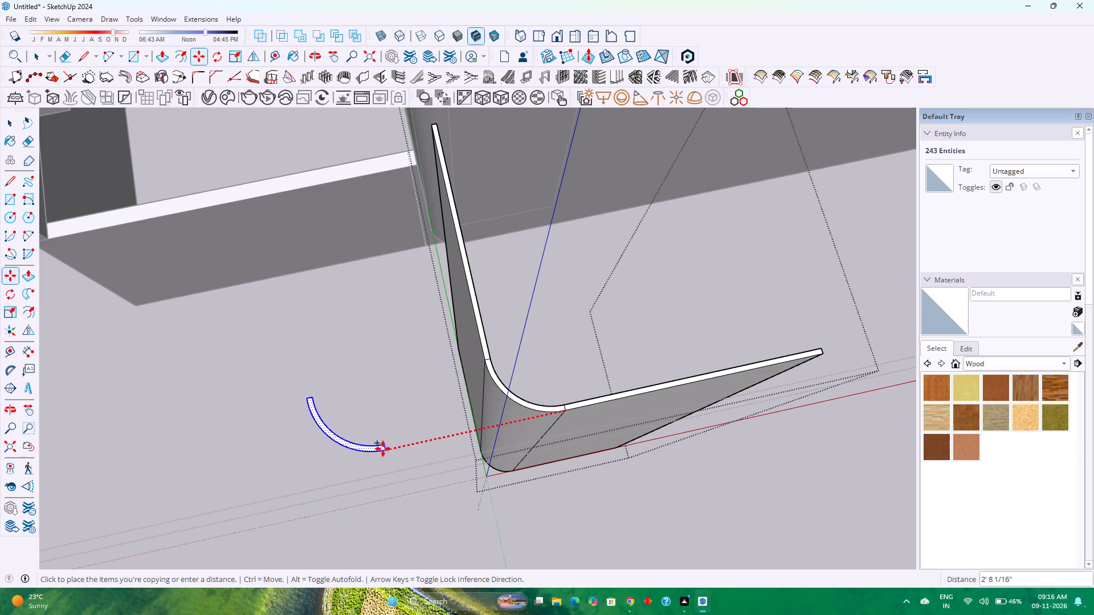
text(10)
key(BackSpace)
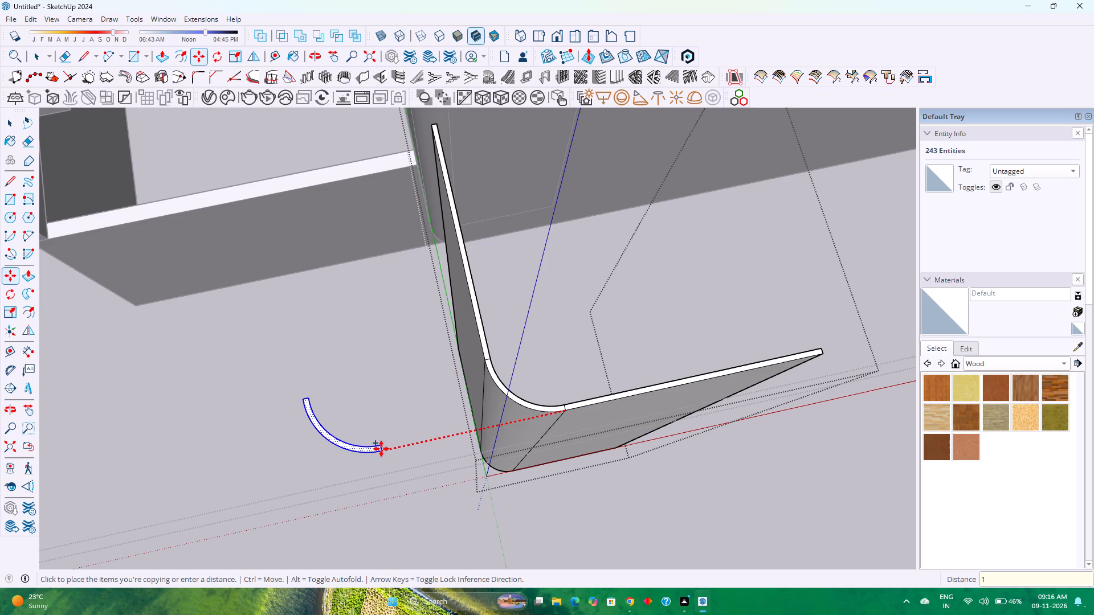
key(BackSpace)
text(5')
key(Return)
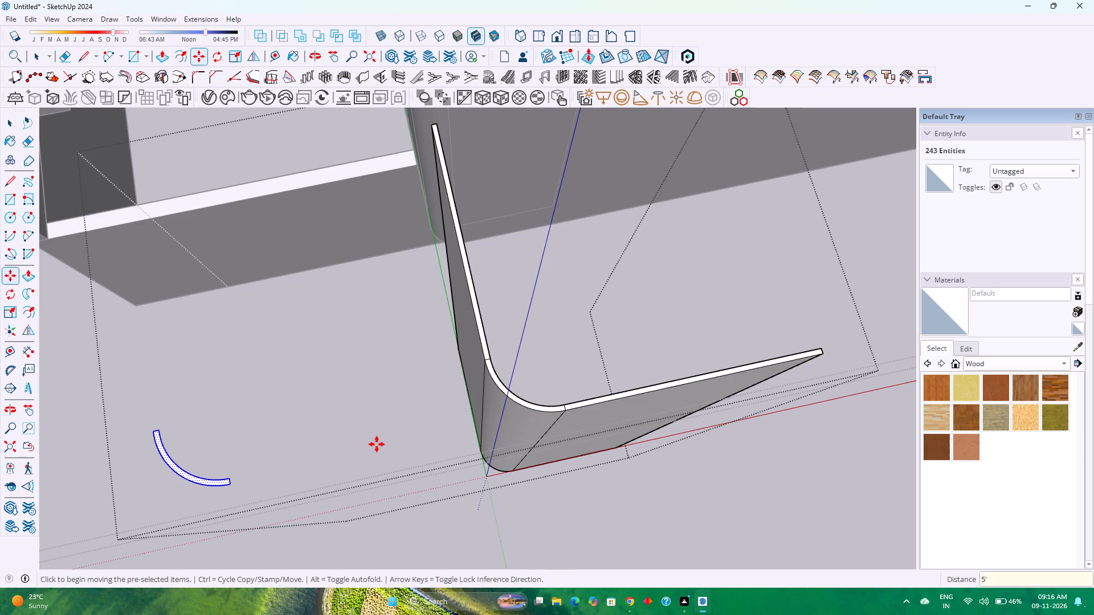
text(3')
key(Return)
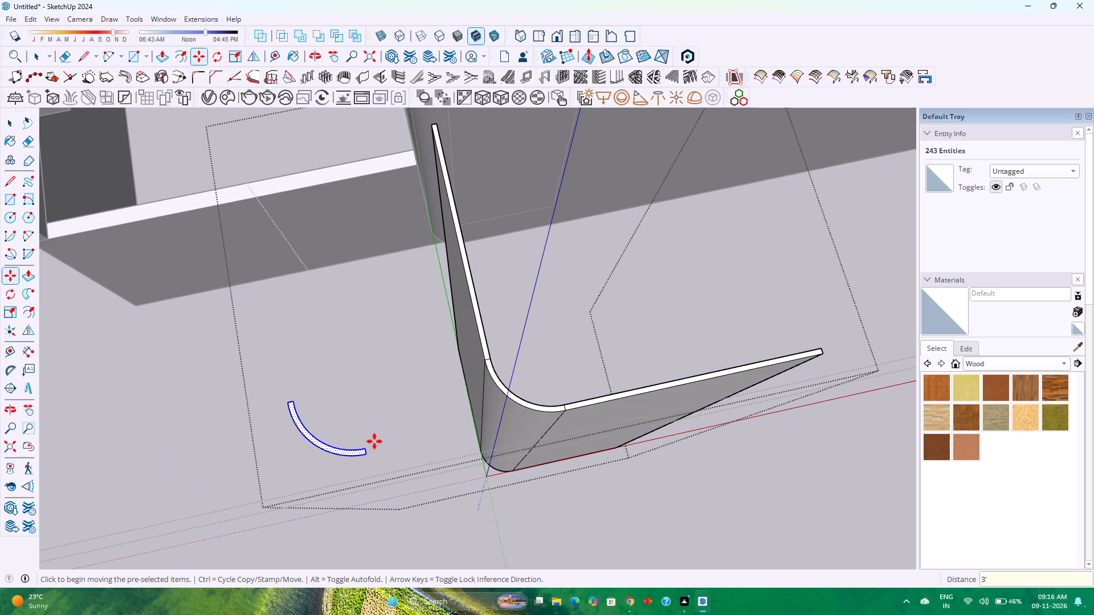
text(2')
key(Return)
key(space)
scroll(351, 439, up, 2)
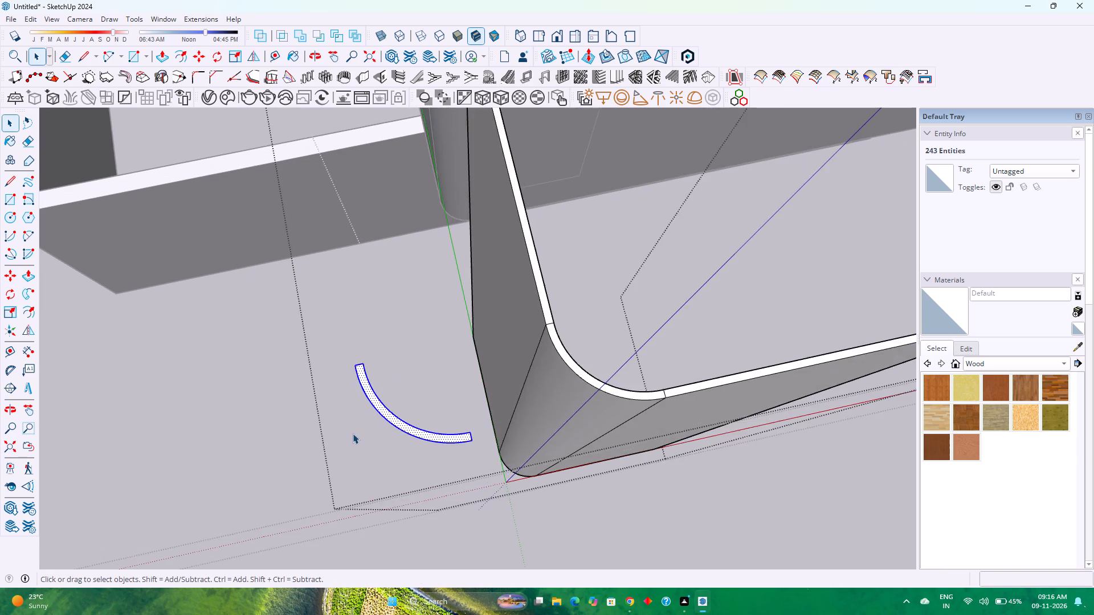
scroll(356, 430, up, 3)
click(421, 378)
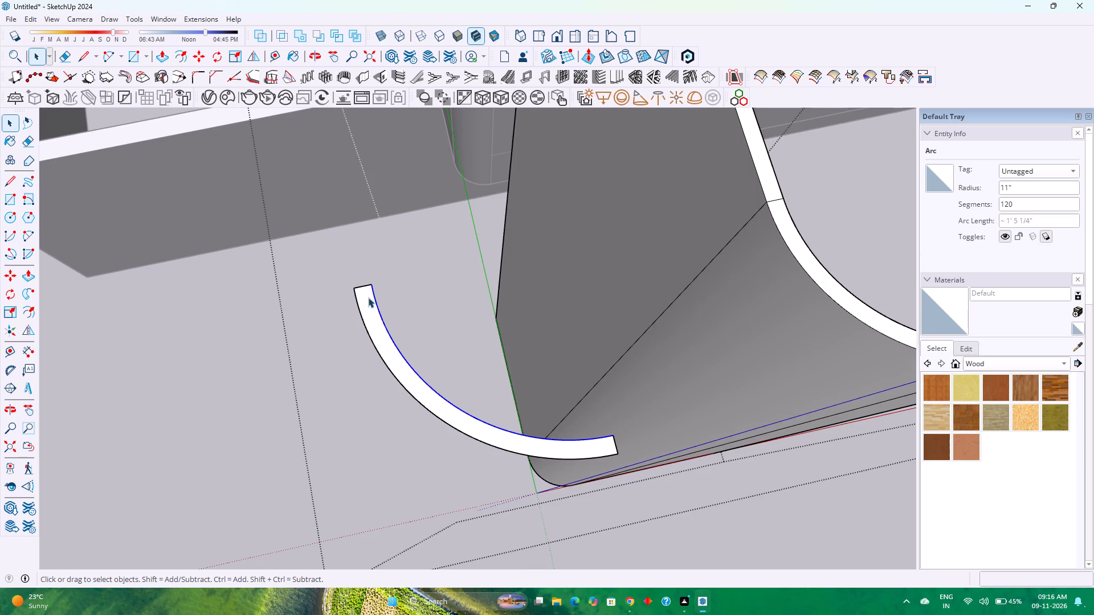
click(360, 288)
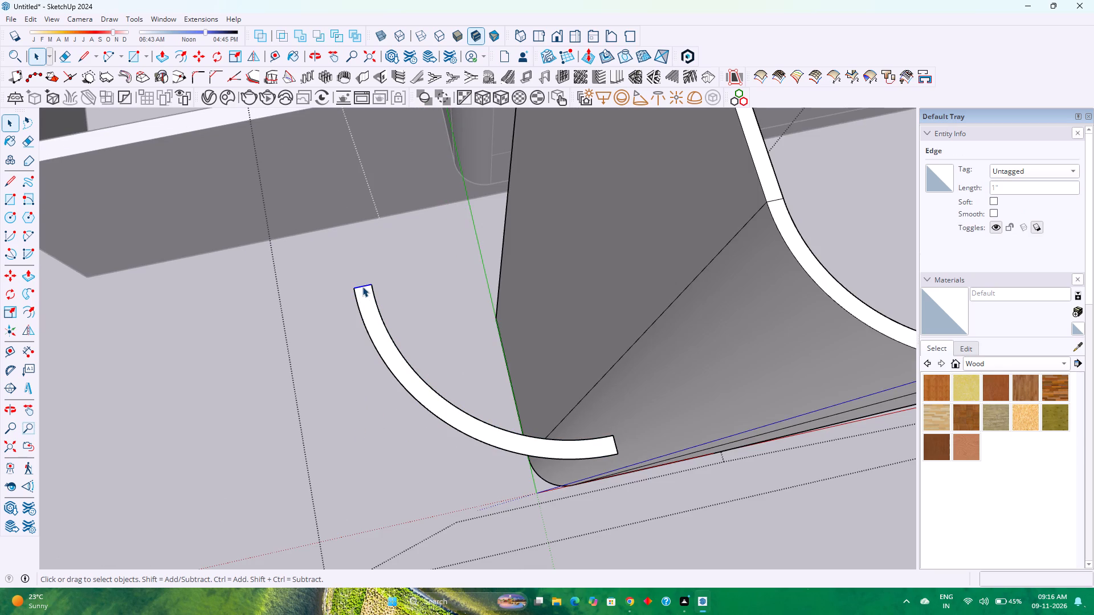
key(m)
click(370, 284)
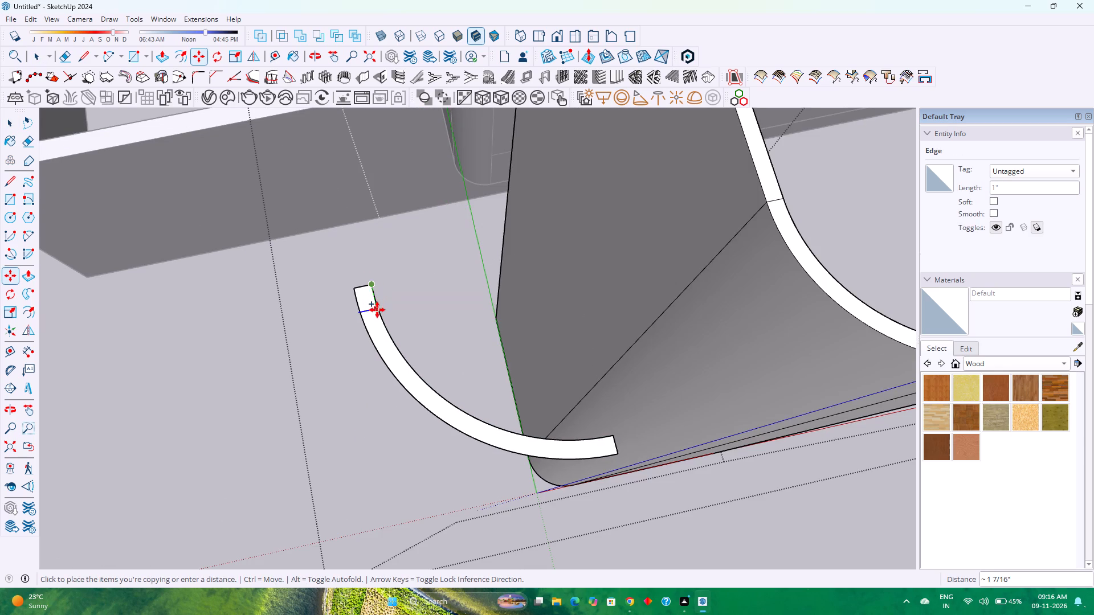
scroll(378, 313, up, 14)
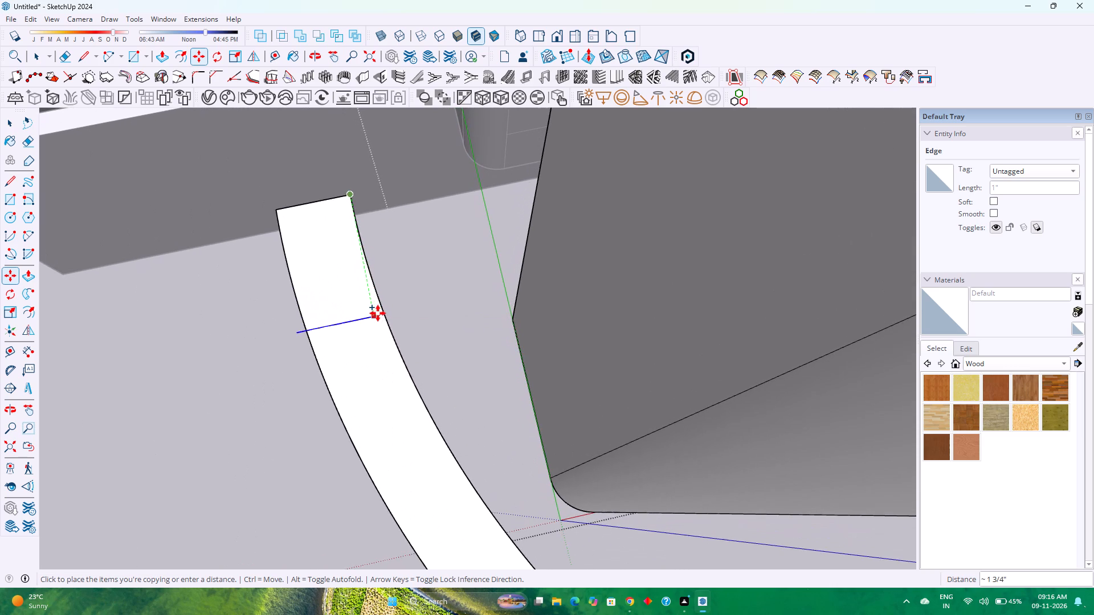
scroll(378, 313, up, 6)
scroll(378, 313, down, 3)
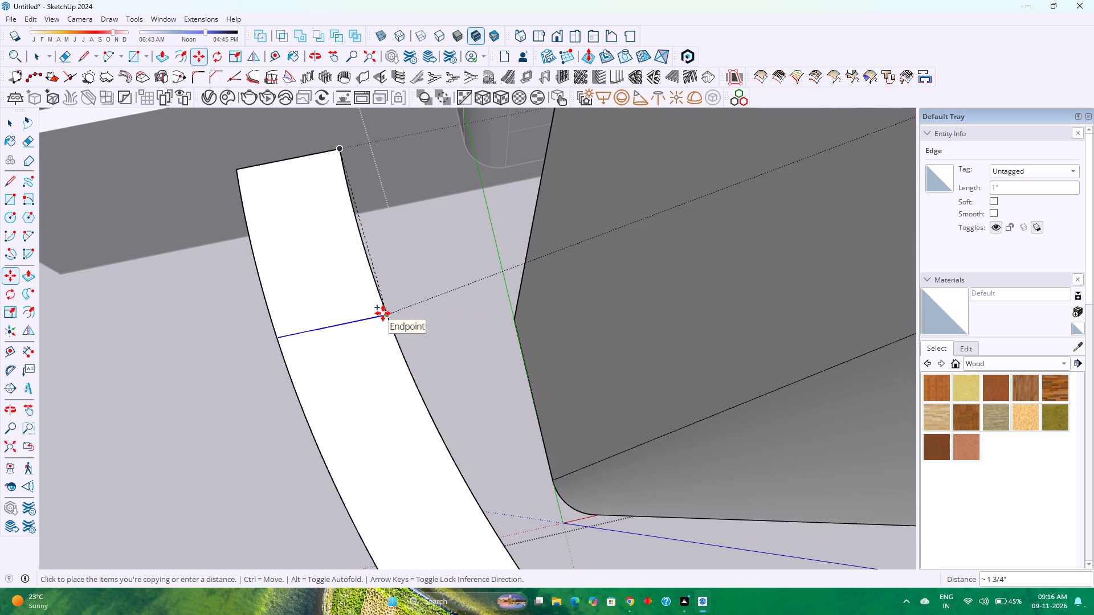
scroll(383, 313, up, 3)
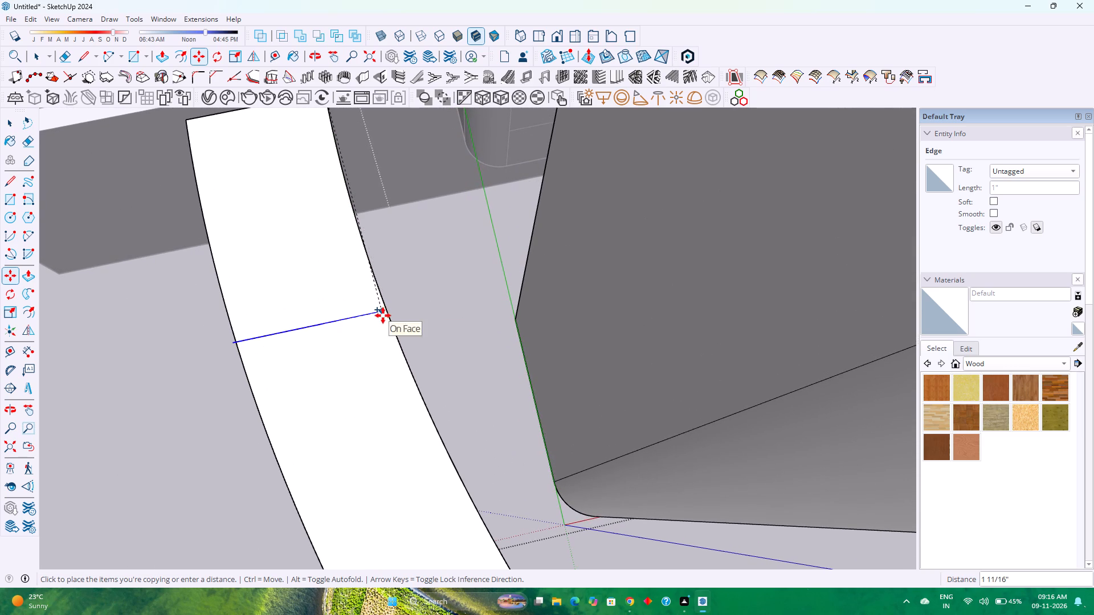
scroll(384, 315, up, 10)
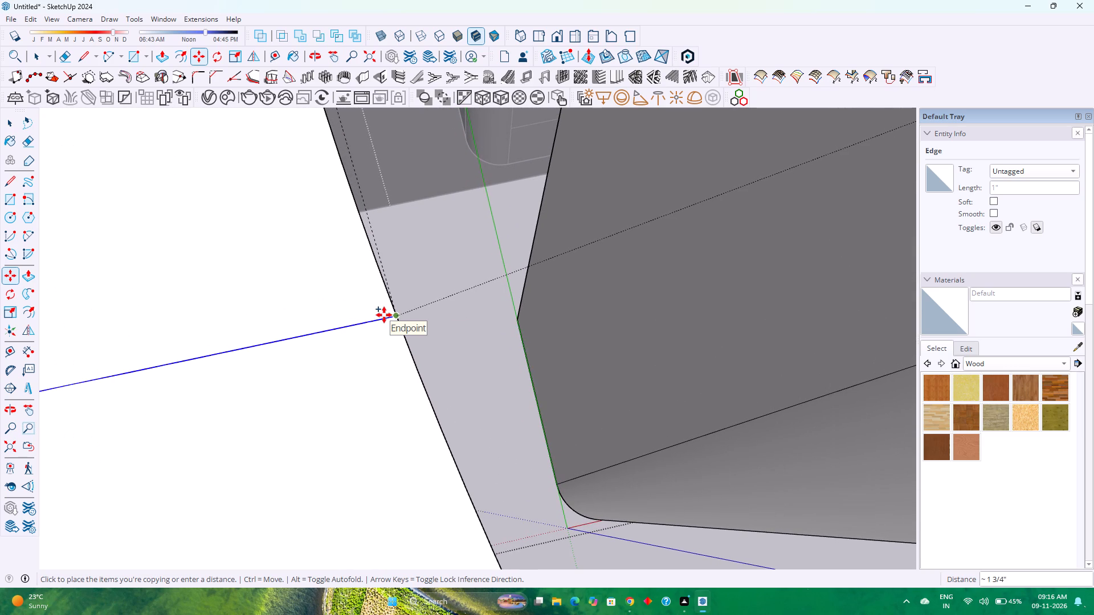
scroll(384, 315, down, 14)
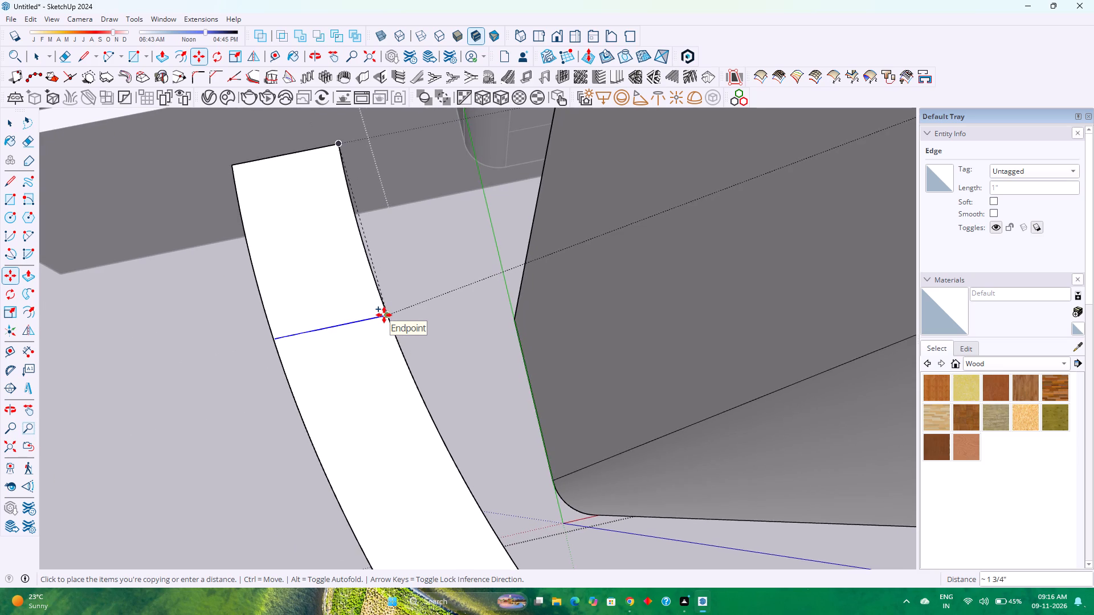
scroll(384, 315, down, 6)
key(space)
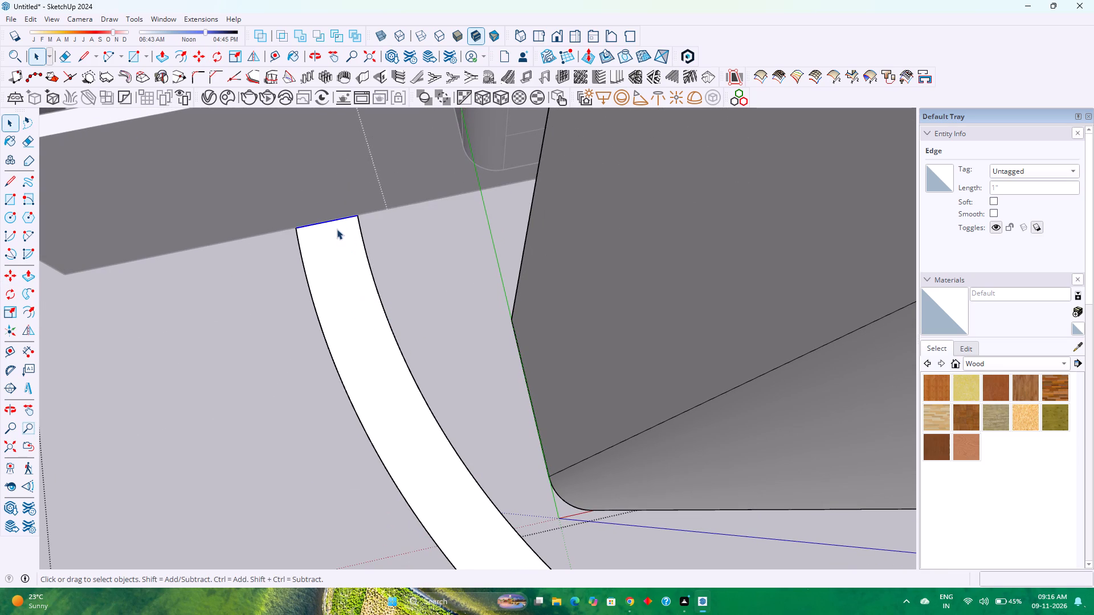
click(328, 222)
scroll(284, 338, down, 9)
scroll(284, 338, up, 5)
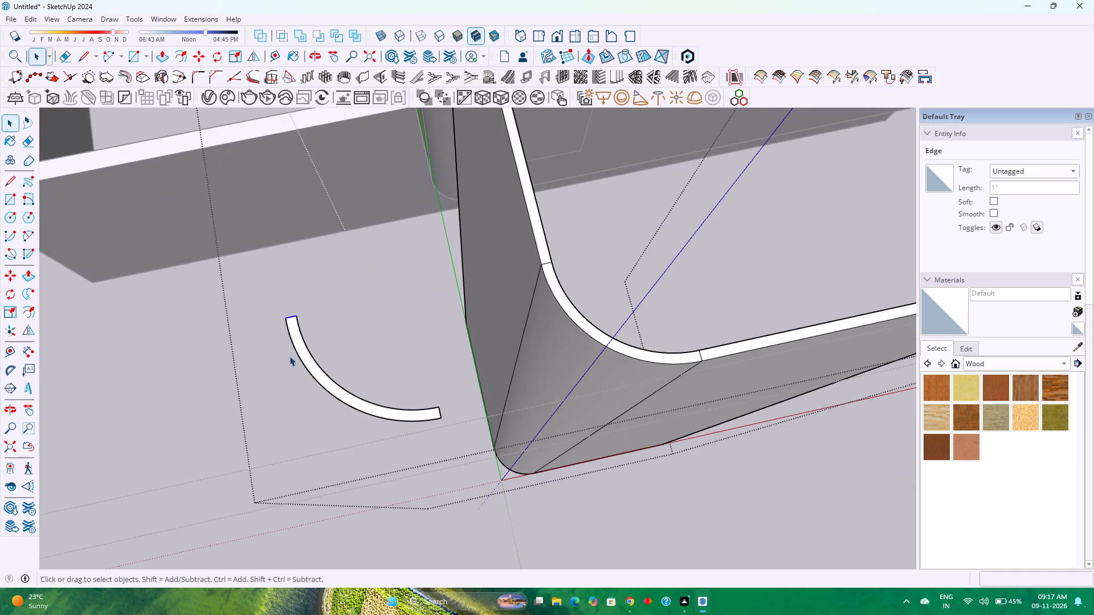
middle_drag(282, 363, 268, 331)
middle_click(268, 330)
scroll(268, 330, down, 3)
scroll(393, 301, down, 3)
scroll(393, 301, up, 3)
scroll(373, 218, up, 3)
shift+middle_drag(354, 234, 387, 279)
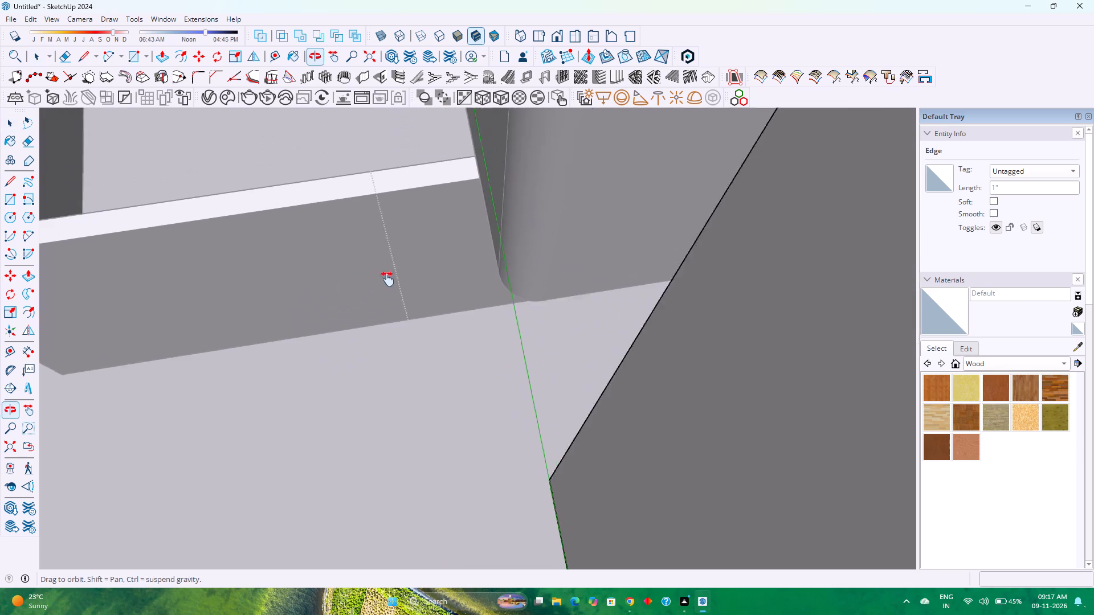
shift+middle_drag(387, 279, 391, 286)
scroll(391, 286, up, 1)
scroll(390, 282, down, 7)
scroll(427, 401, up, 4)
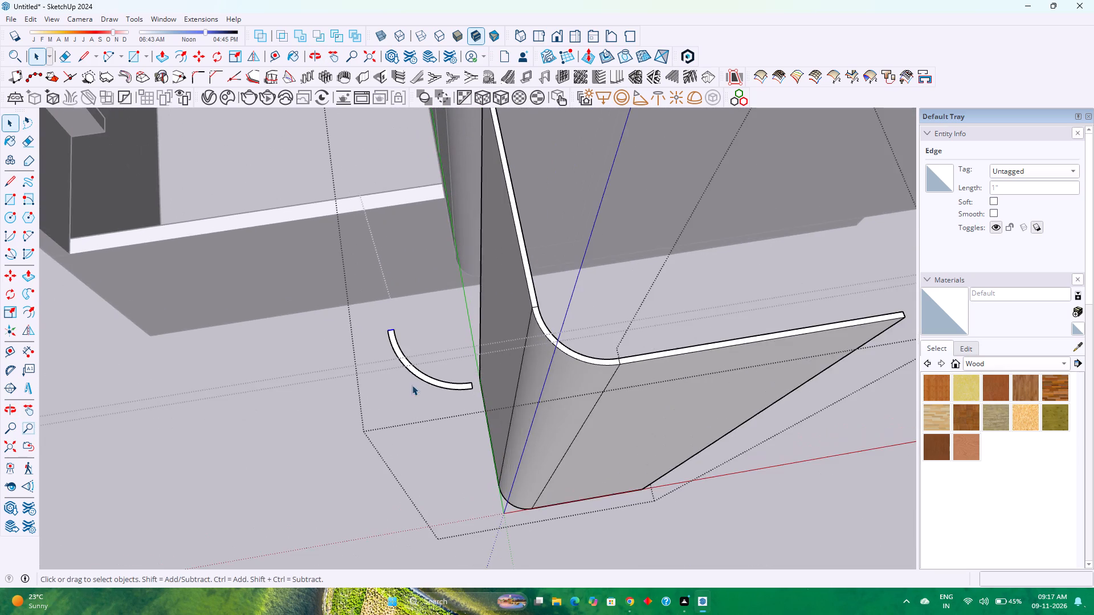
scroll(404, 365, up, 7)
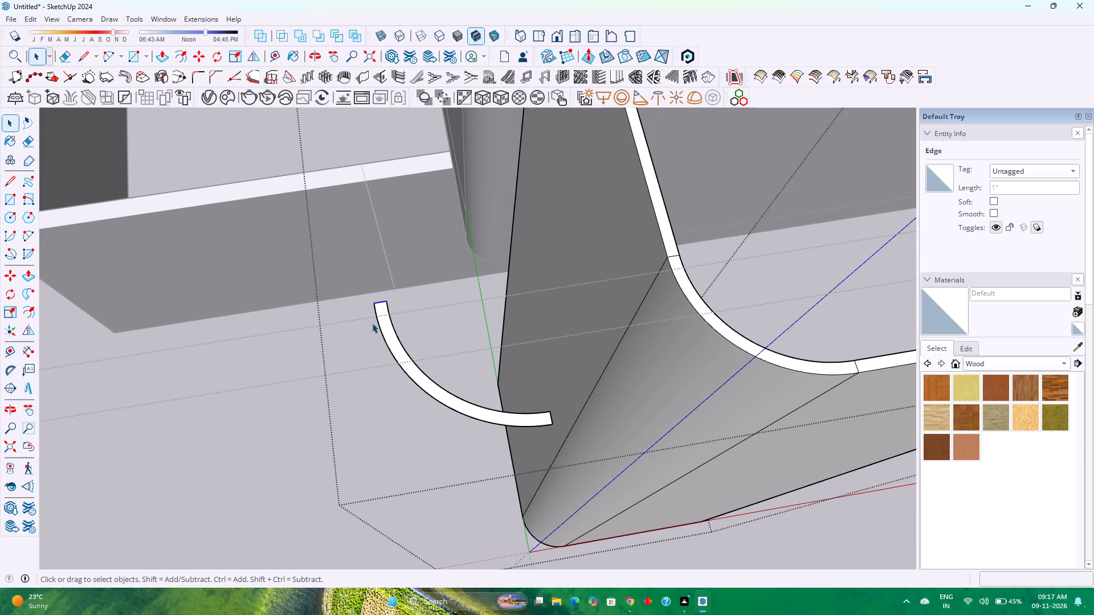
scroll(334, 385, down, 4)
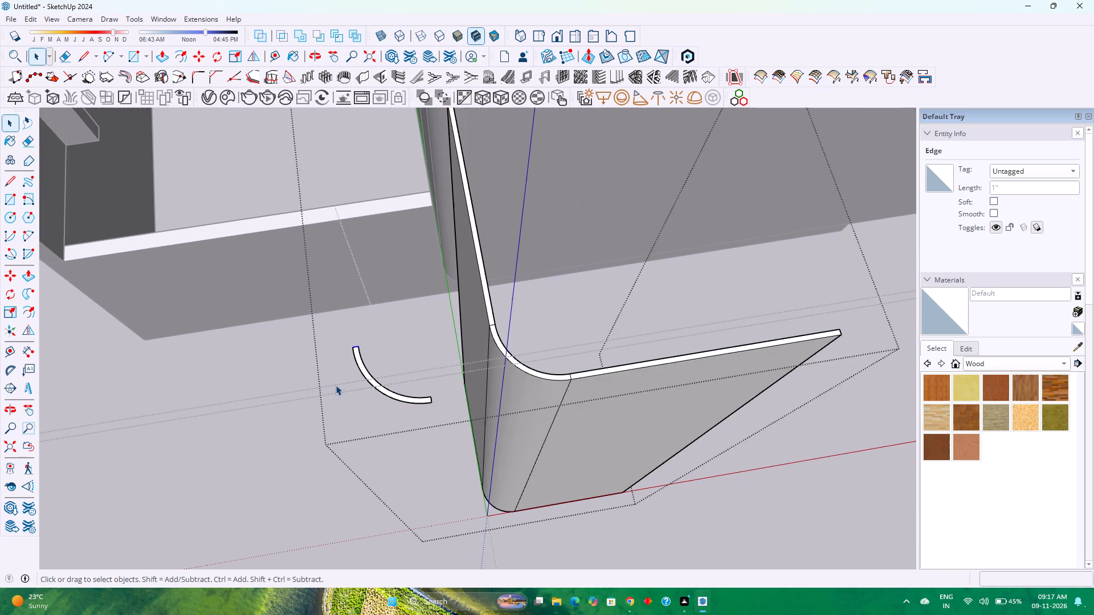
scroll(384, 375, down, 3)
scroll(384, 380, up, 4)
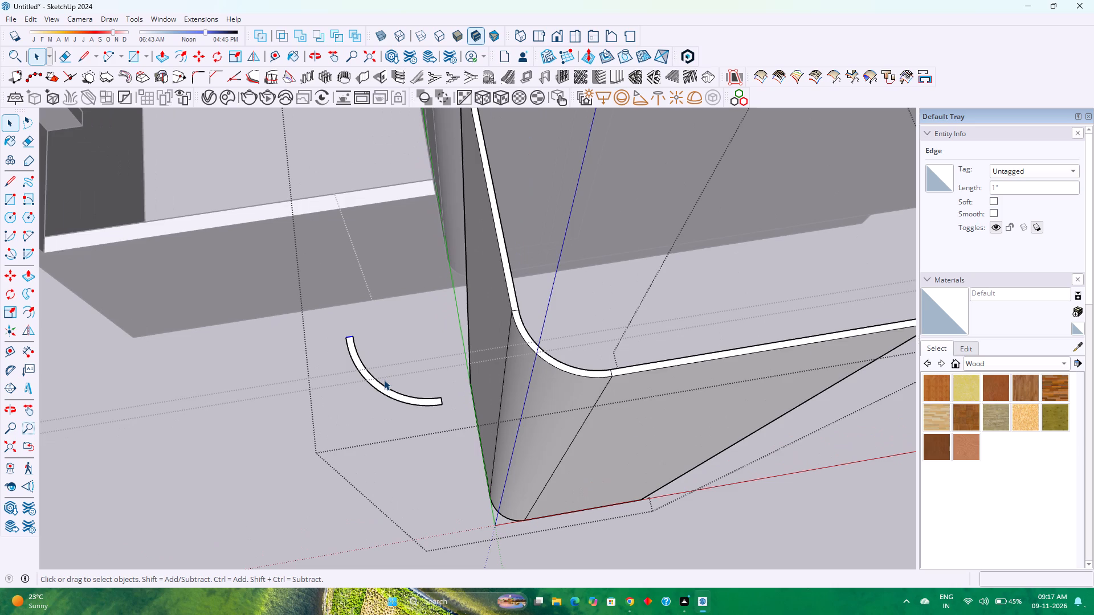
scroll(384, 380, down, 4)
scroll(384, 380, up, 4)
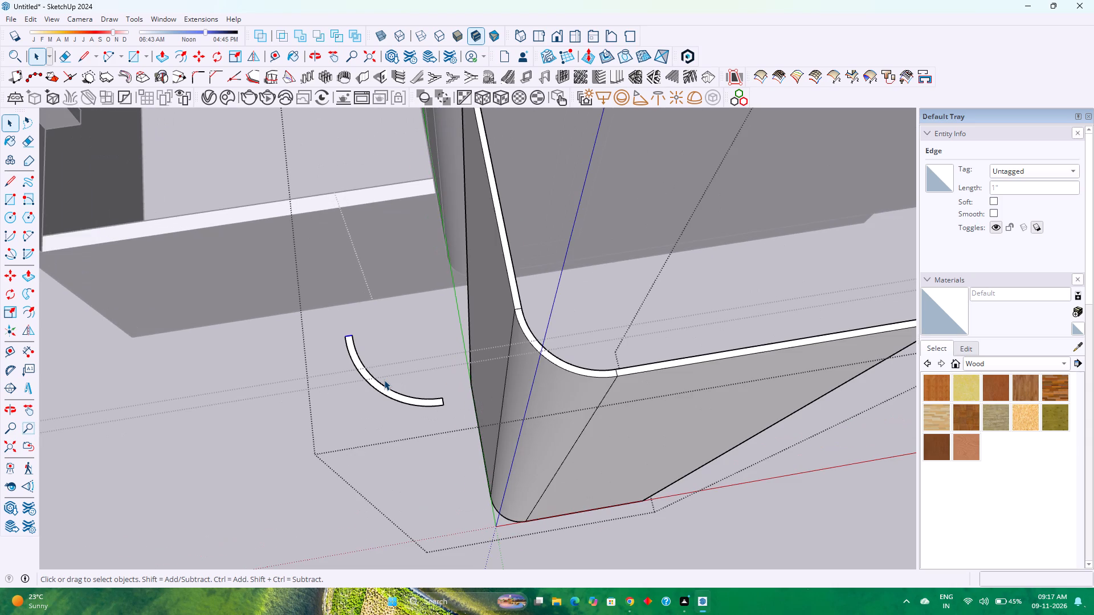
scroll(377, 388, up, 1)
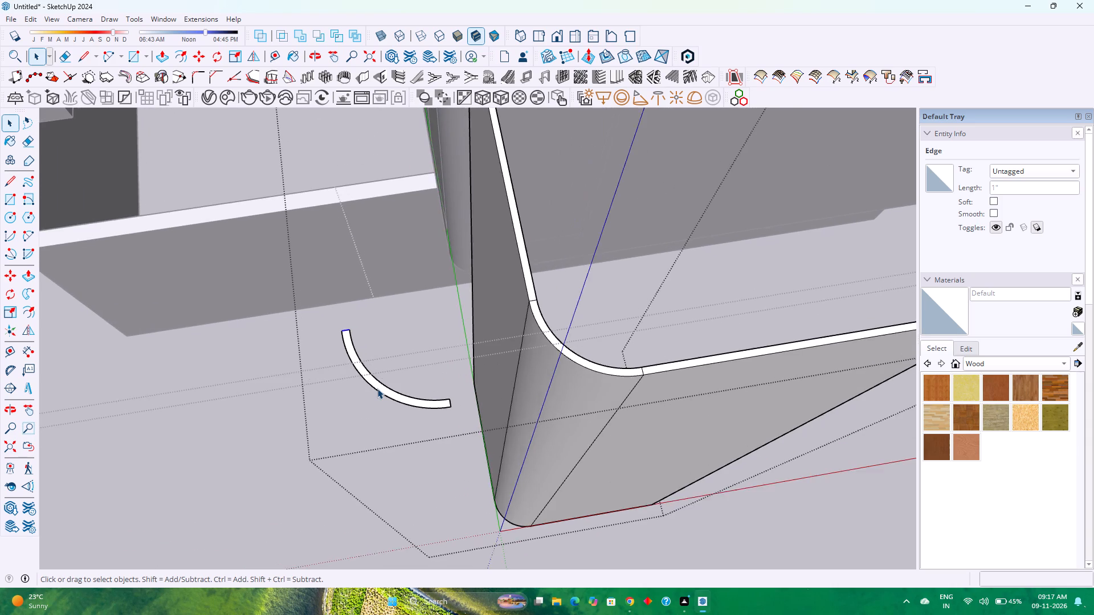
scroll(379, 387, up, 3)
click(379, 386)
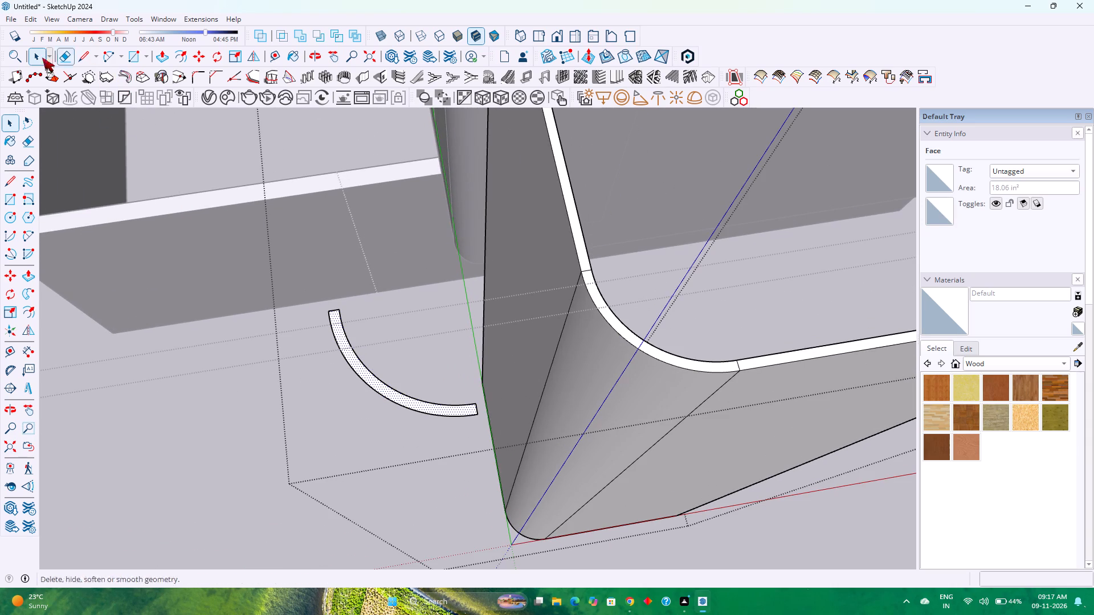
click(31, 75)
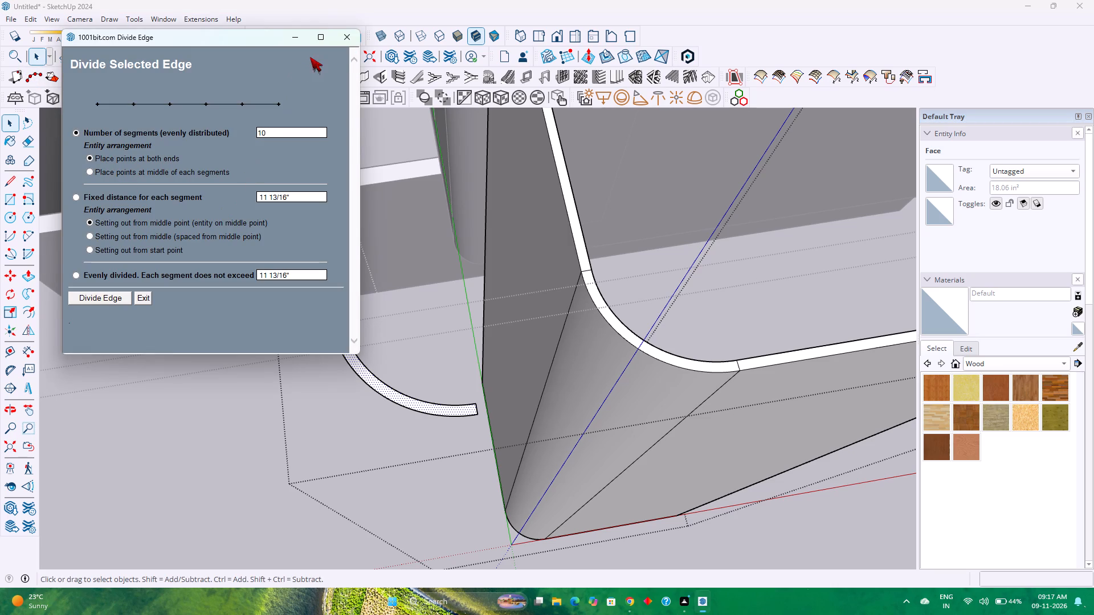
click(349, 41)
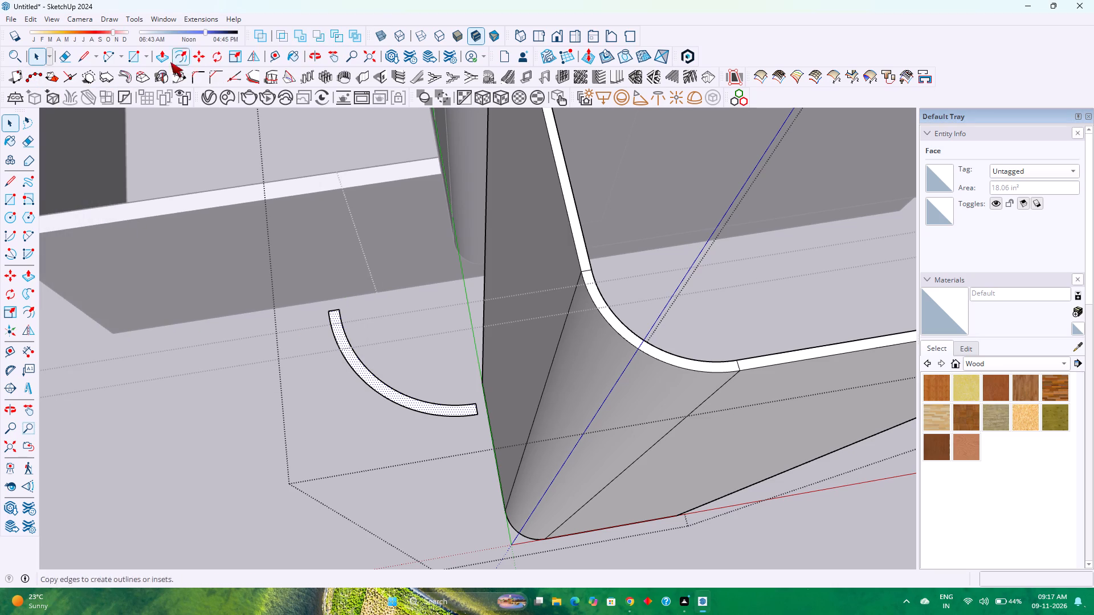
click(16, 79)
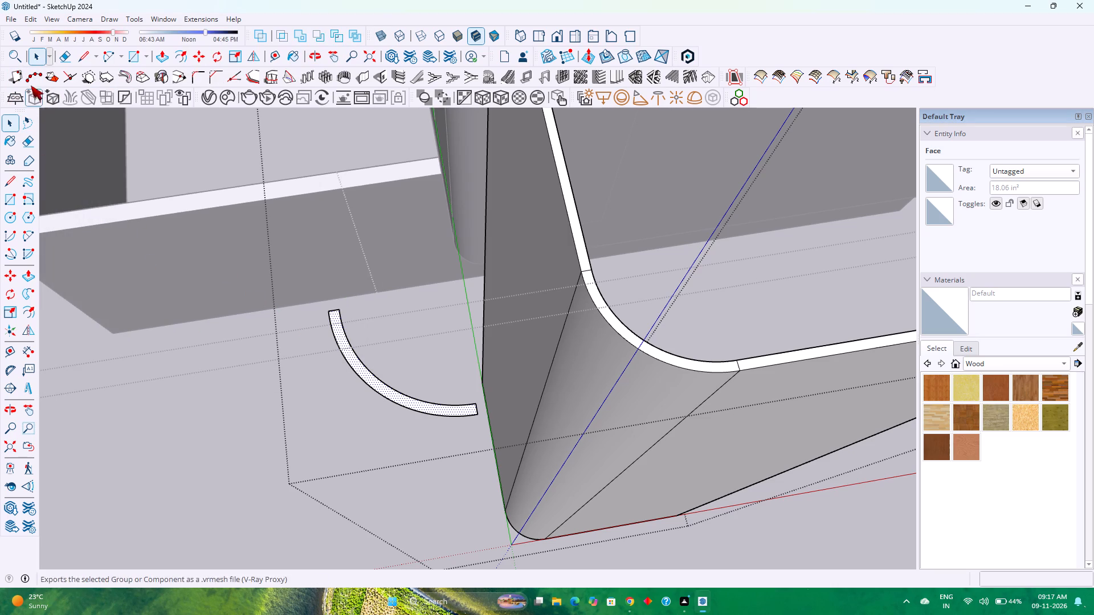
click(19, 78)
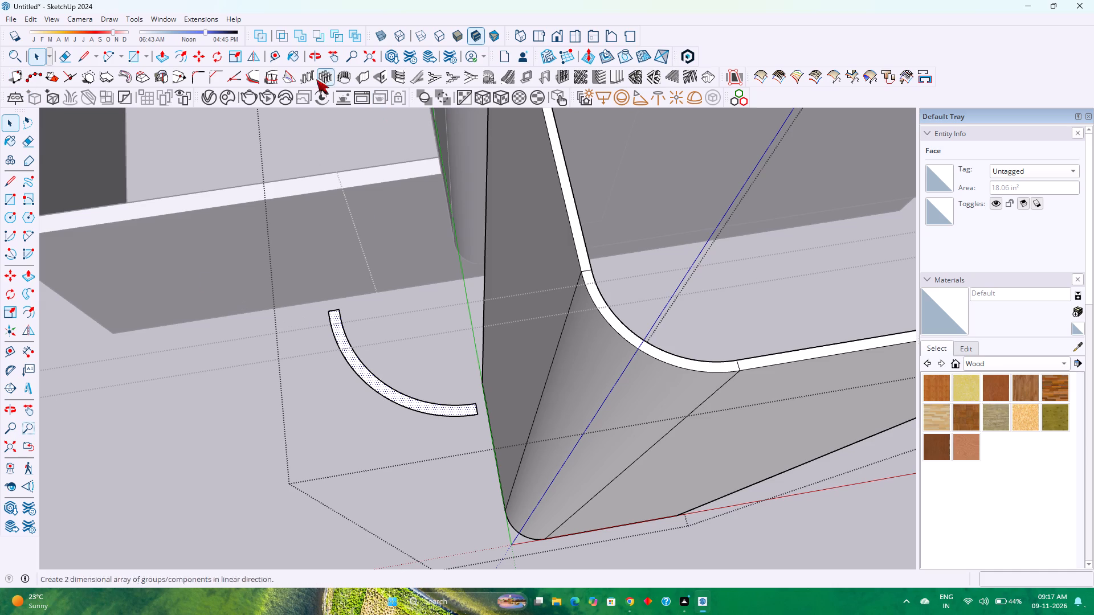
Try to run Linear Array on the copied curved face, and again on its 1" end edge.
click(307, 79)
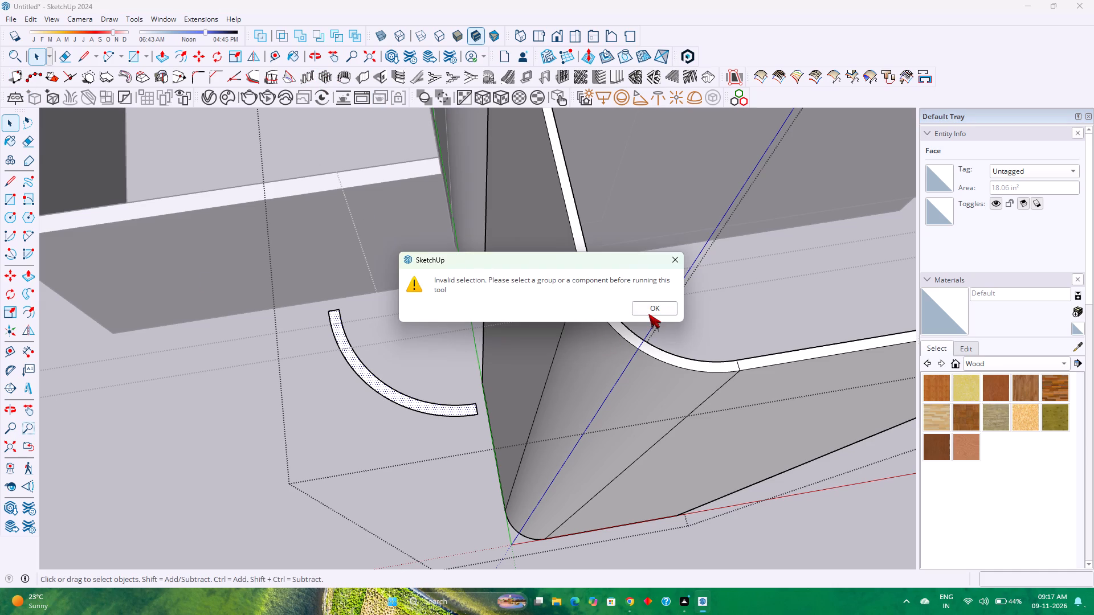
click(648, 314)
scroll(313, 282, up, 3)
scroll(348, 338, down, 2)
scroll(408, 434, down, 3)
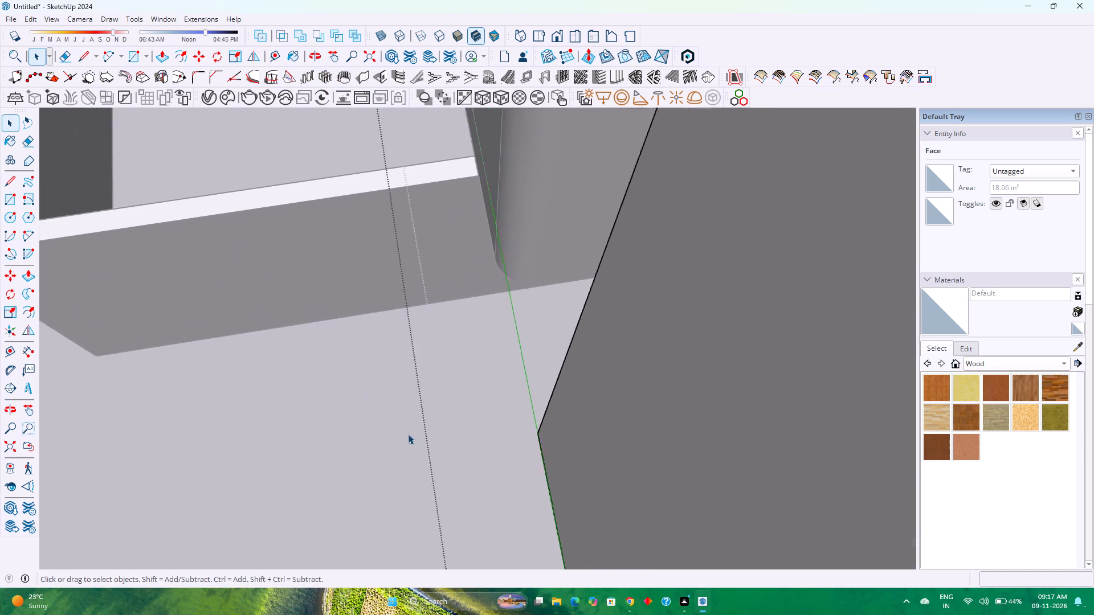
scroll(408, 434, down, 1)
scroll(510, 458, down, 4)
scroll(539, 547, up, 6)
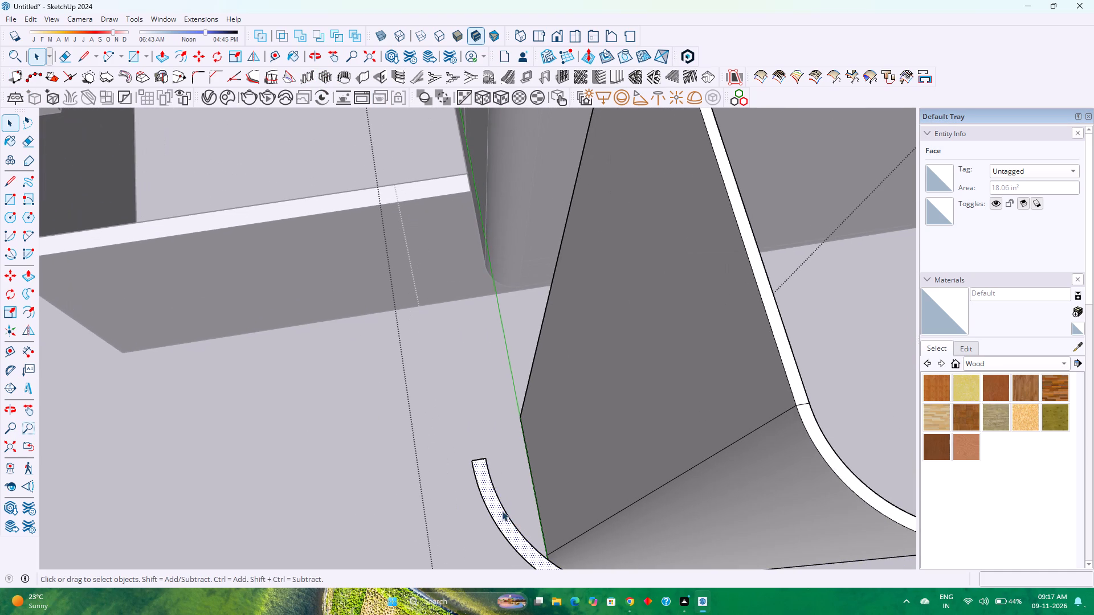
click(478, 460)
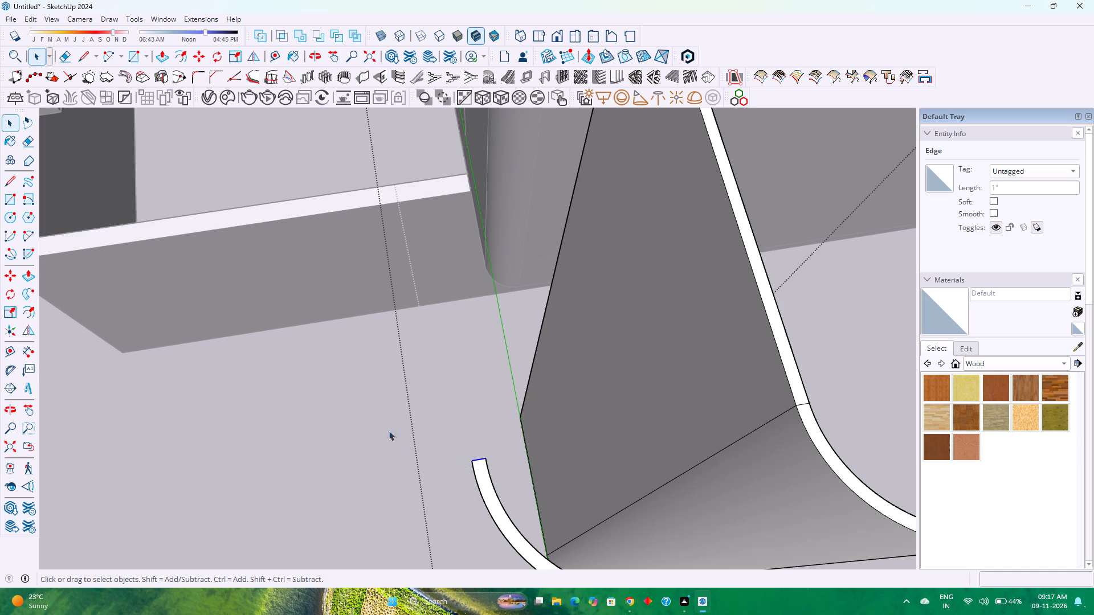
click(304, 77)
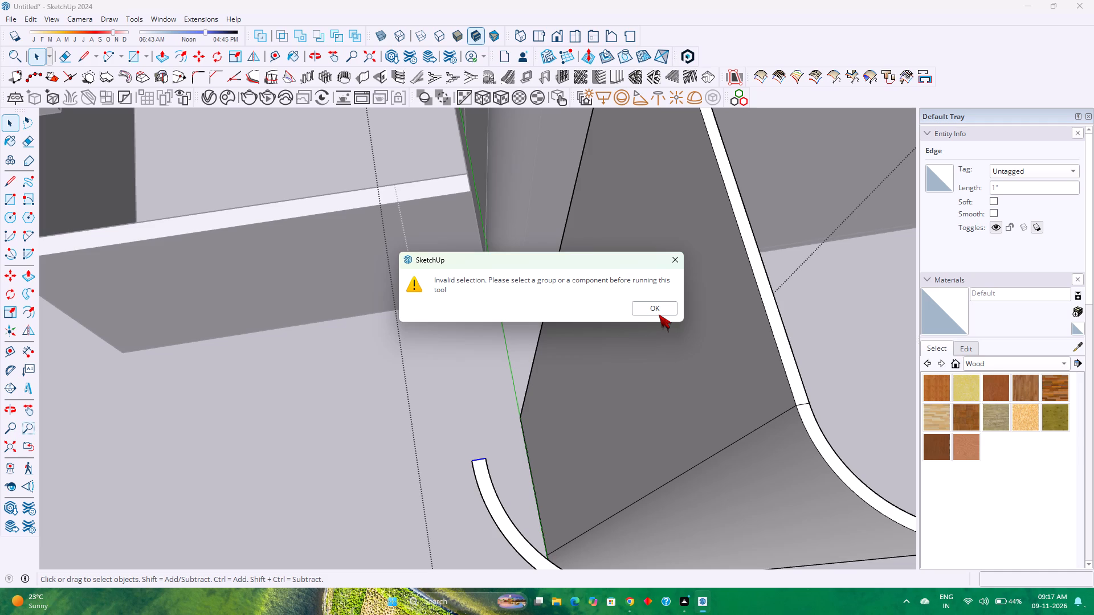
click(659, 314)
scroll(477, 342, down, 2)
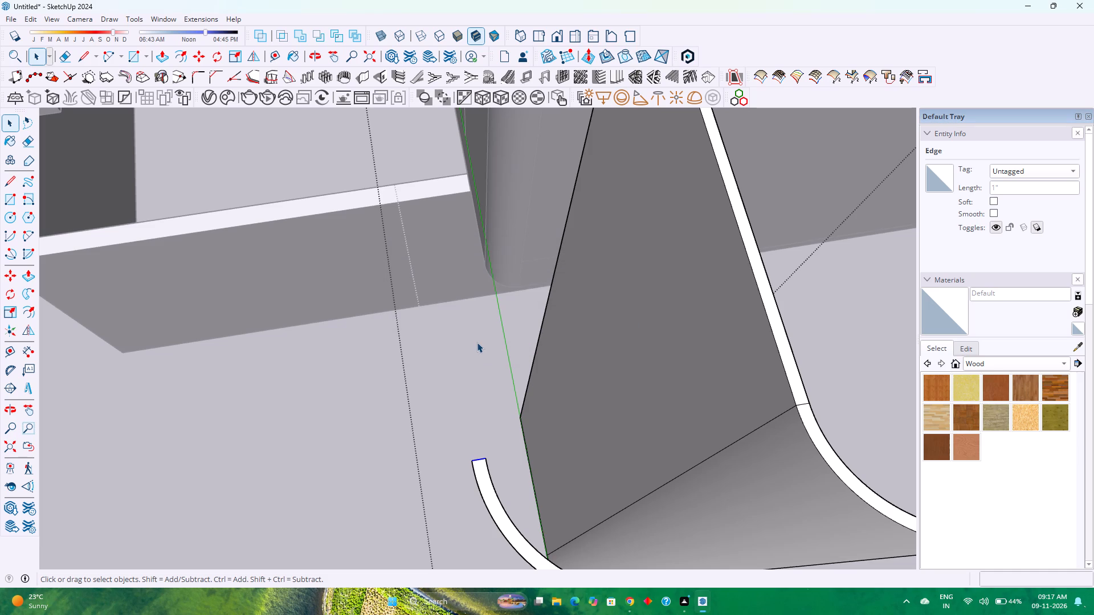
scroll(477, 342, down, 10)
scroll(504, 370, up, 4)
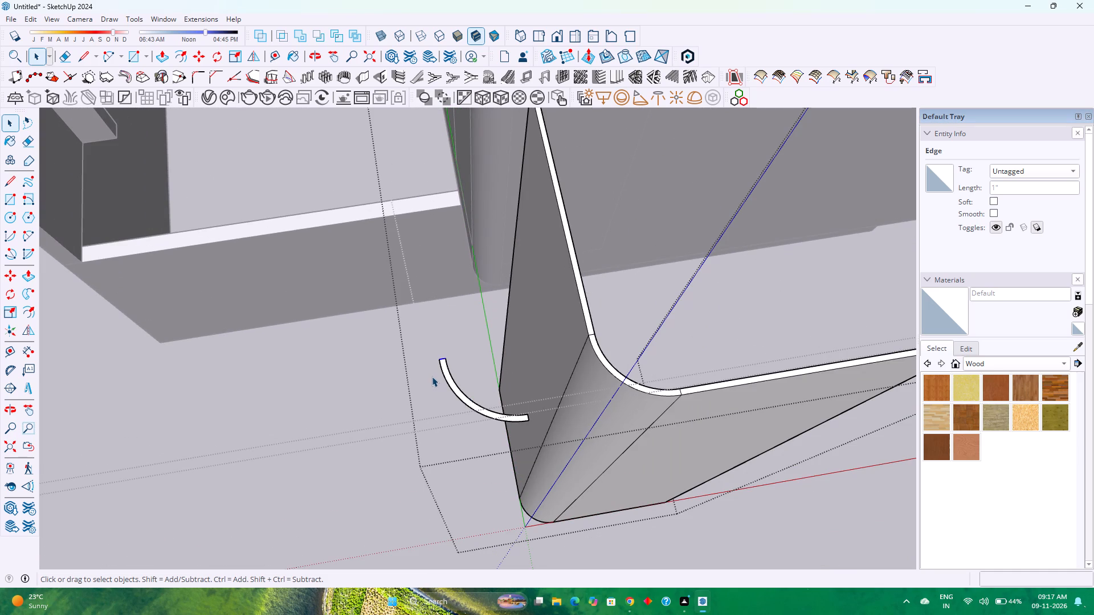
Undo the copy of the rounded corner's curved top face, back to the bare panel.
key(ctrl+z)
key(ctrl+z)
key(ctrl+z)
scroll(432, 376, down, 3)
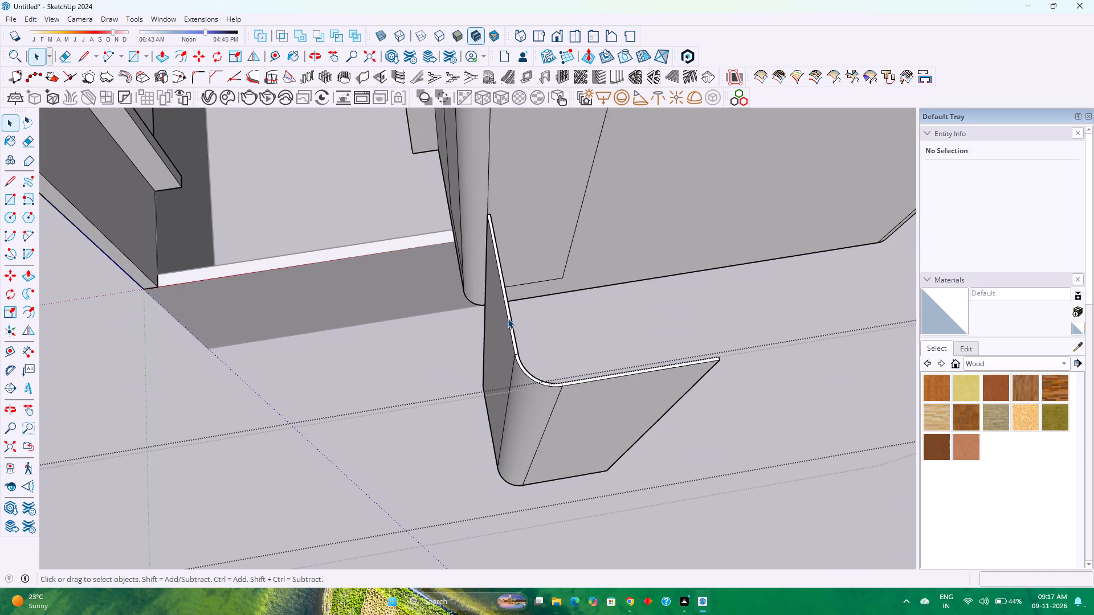
Inside the rounded-corner panel's group, copy the flat face's outer 17' vertical edge 1' outward along the green axis.
click(482, 323)
scroll(482, 323, down, 2)
middle_drag(482, 323, 597, 255)
middle_click(597, 255)
double_click(585, 248)
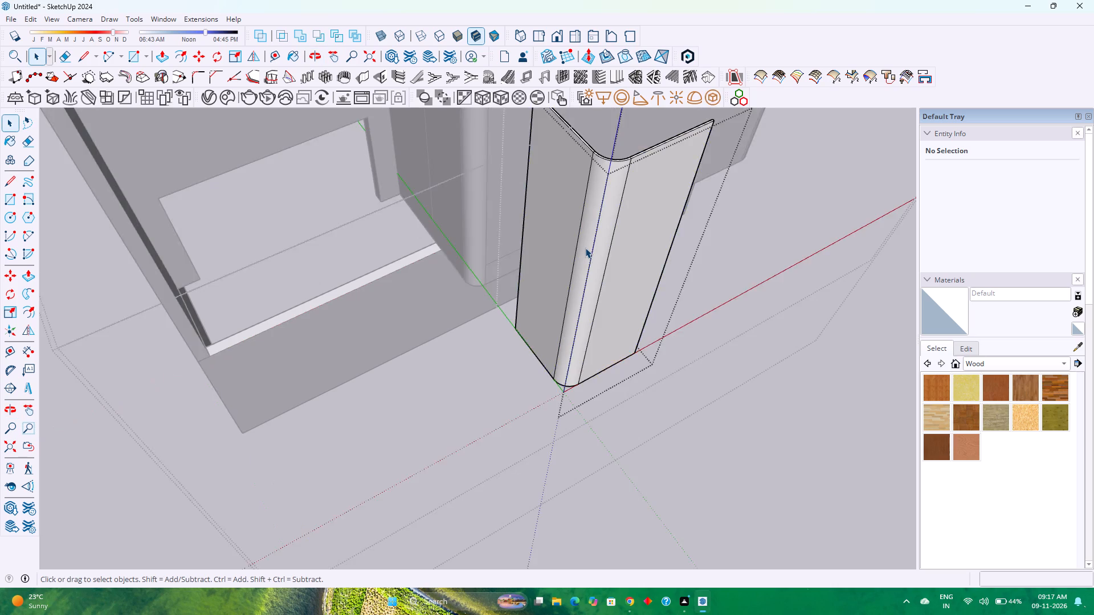
scroll(585, 248, up, 3)
shift+middle_drag(586, 225, 559, 356)
shift+middle_click(559, 356)
scroll(546, 352, down, 4)
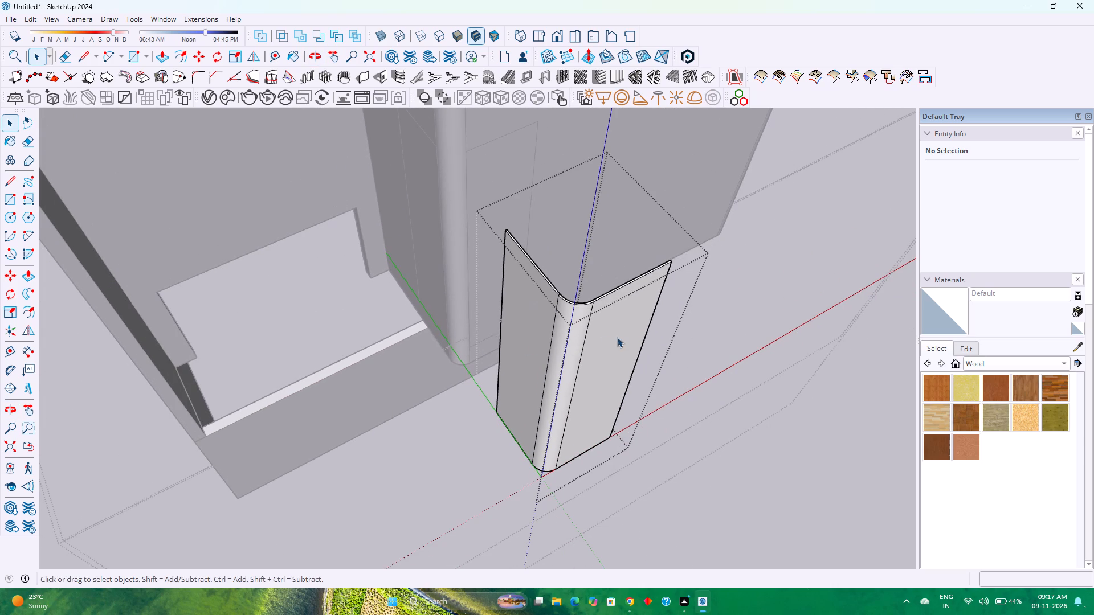
click(619, 337)
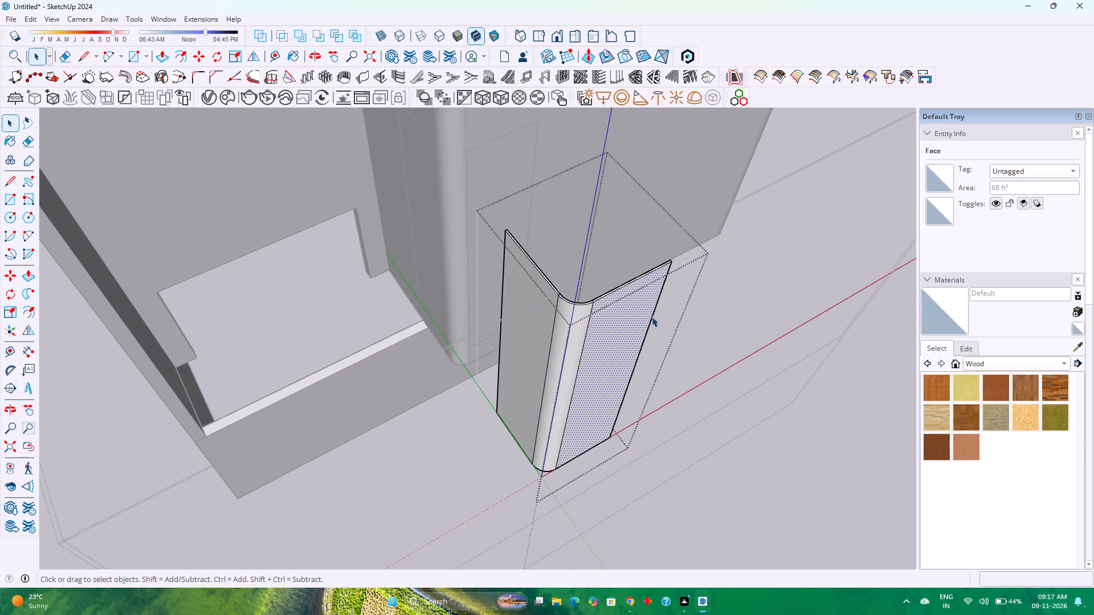
key(space)
click(655, 311)
key(m)
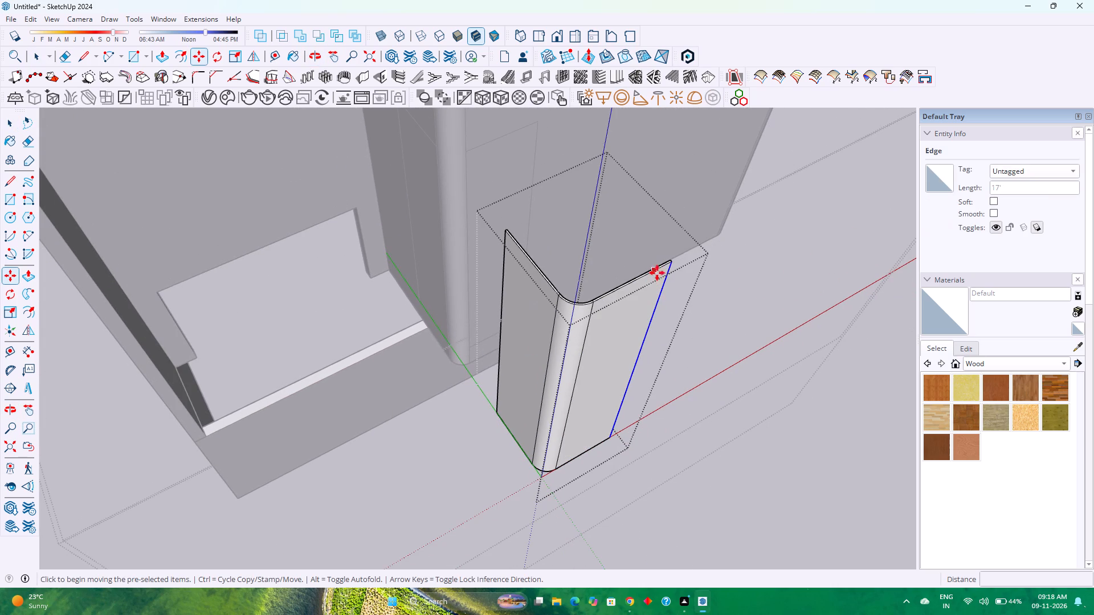
scroll(671, 263, up, 12)
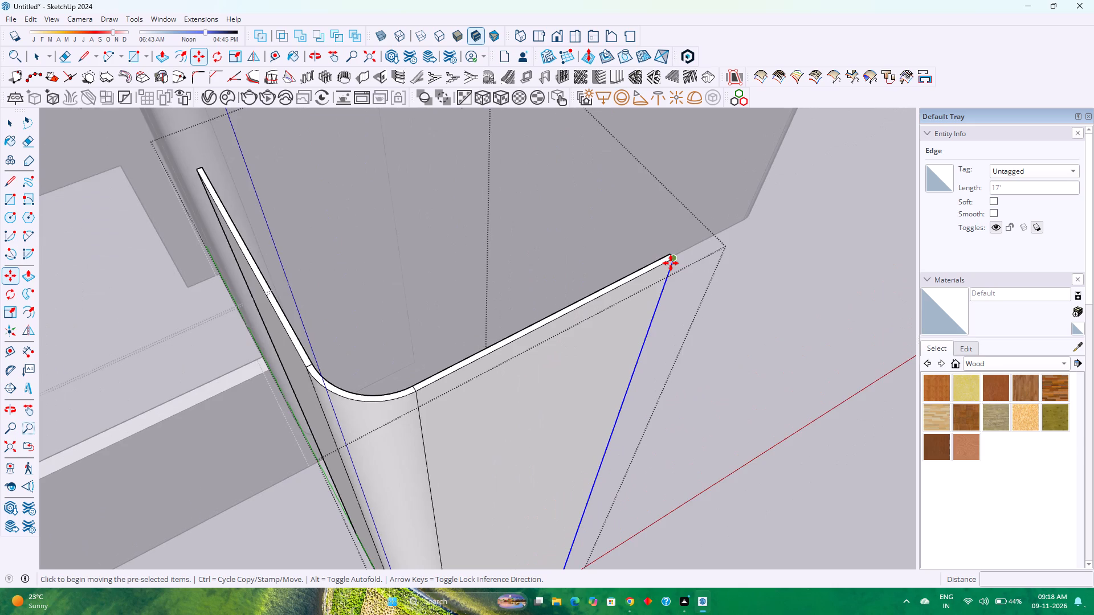
scroll(671, 263, up, 2)
click(671, 257)
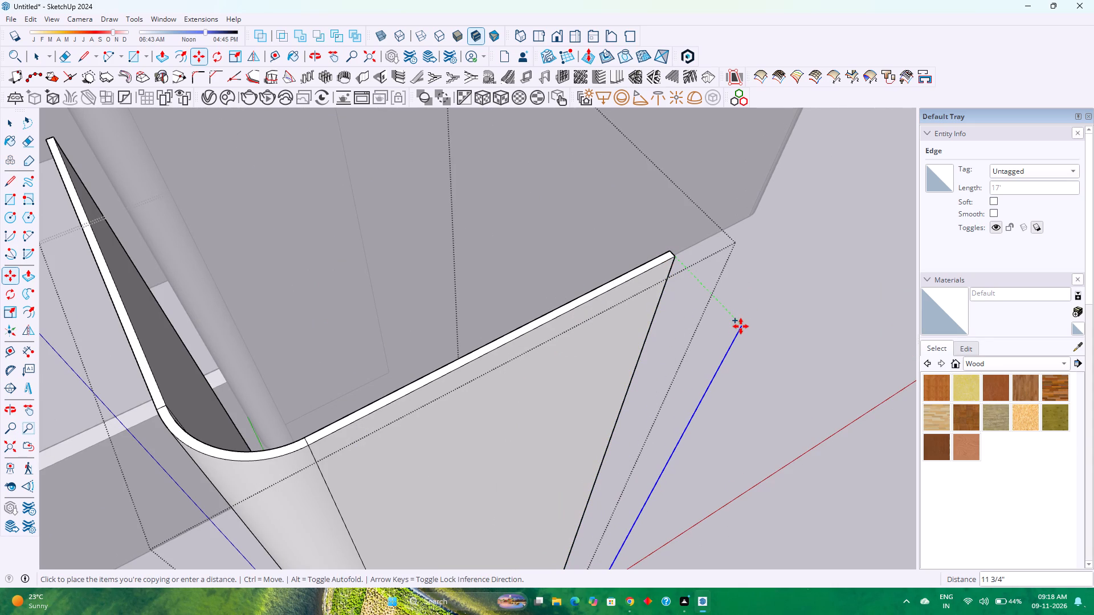
key(Left)
text(1')
key(Return)
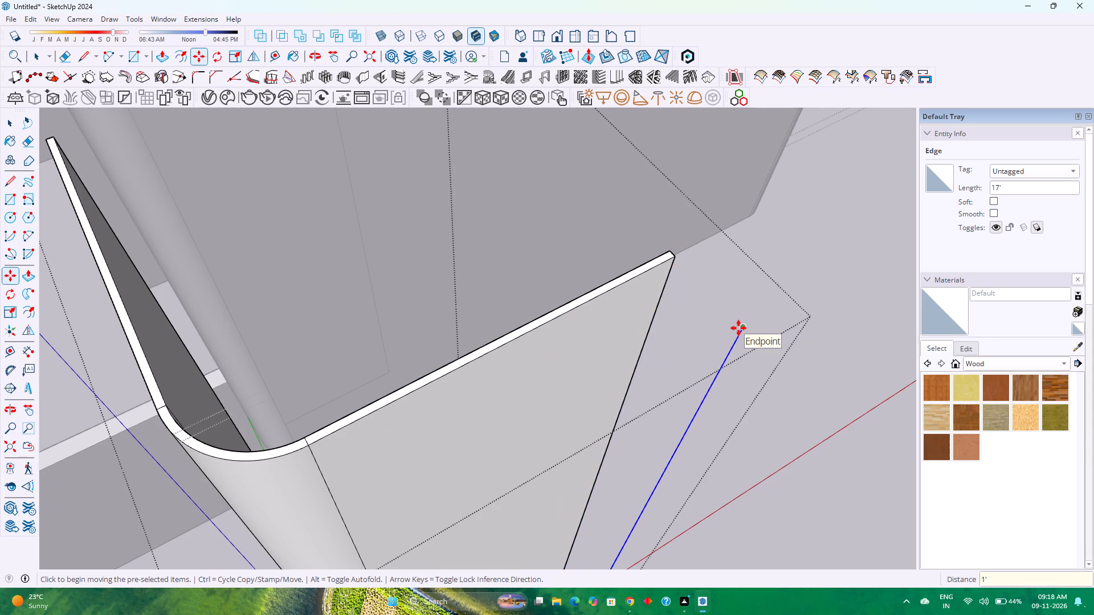
Draw a rectangular profile at the copied edge's top end, 1" along the green axis and 2.5" along the red axis.
key(l)
click(741, 327)
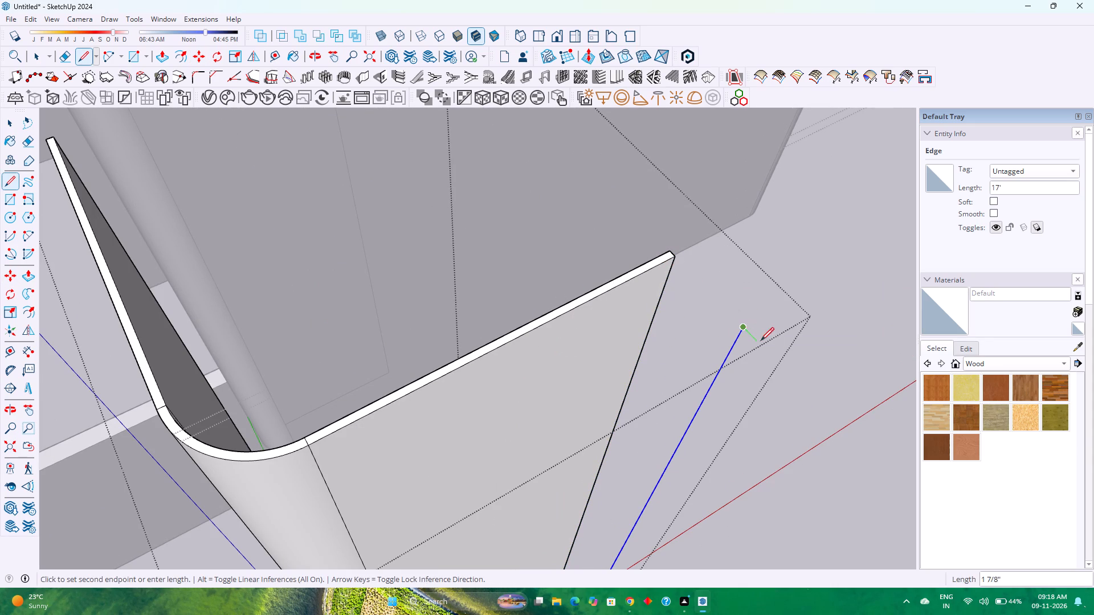
key(Left)
text(1')
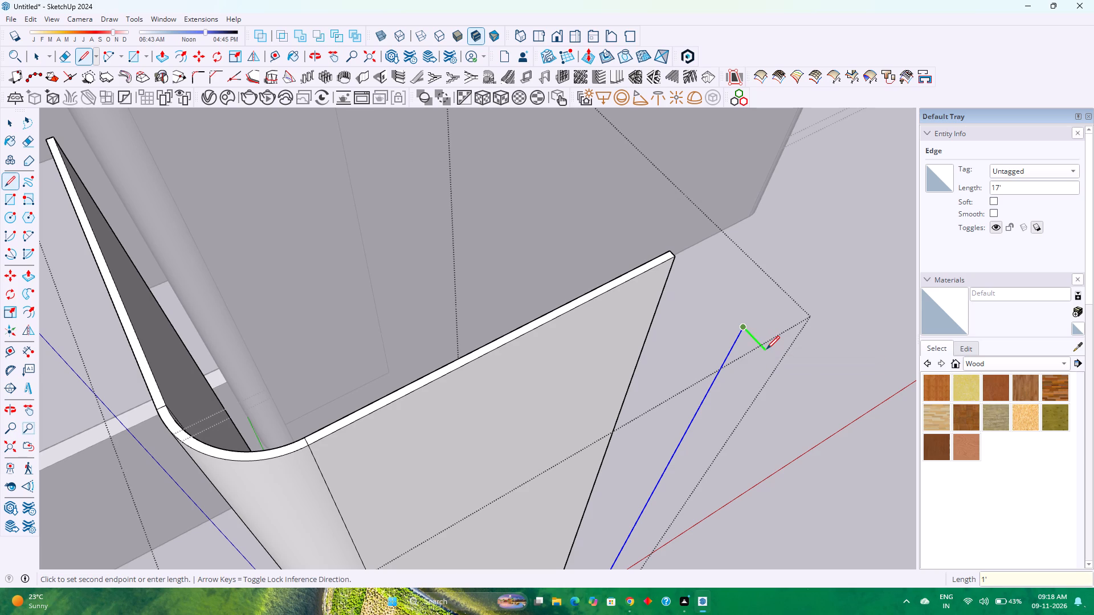
key(Return)
key(1)
key(Return)
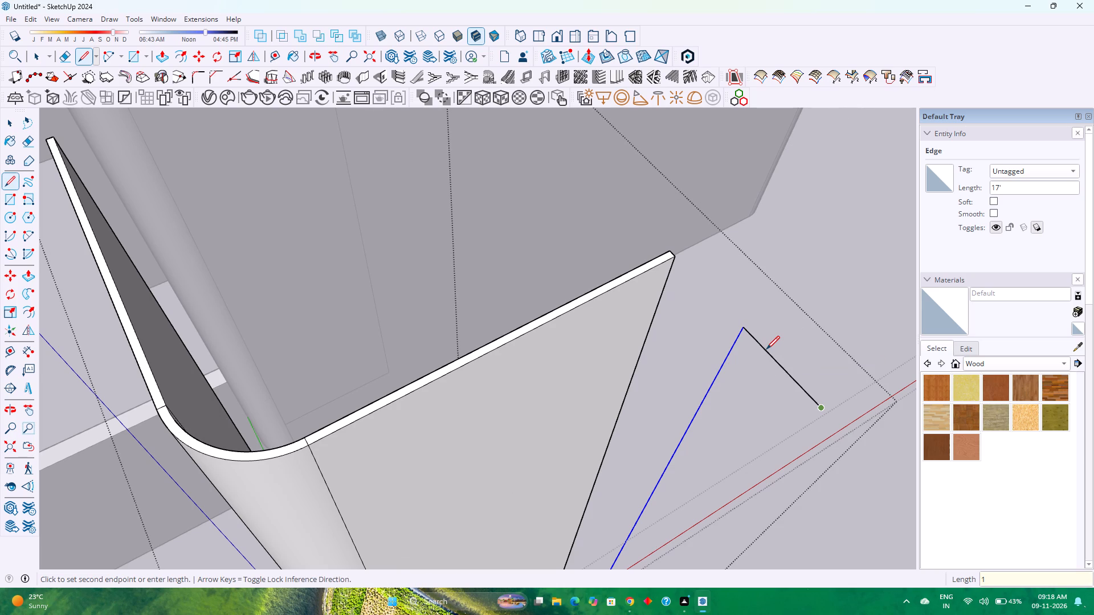
key(Right)
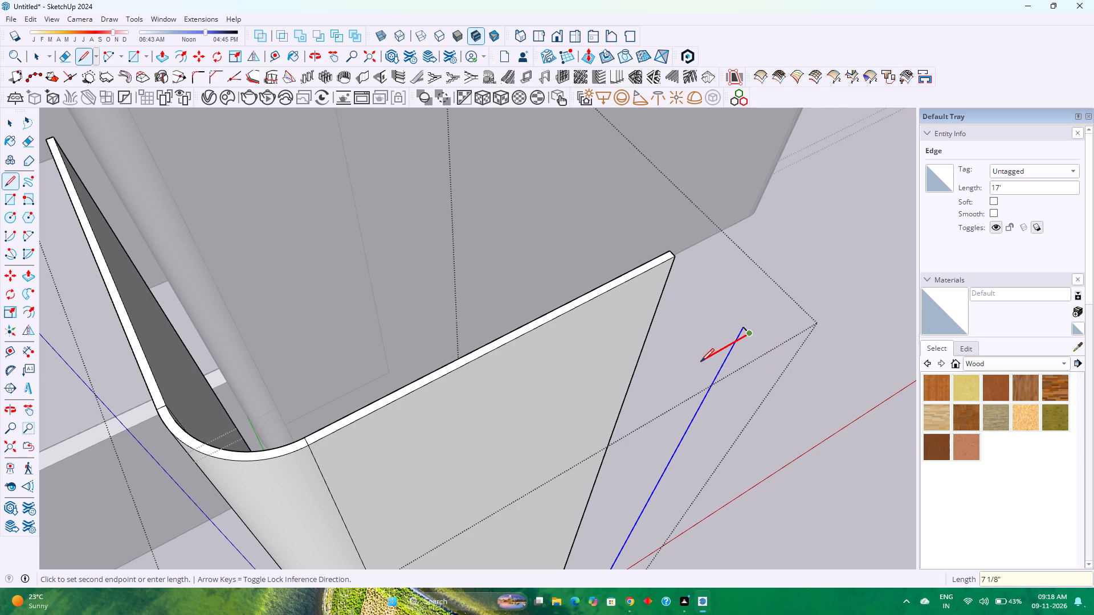
text(2.5)
key(Return)
key(Left)
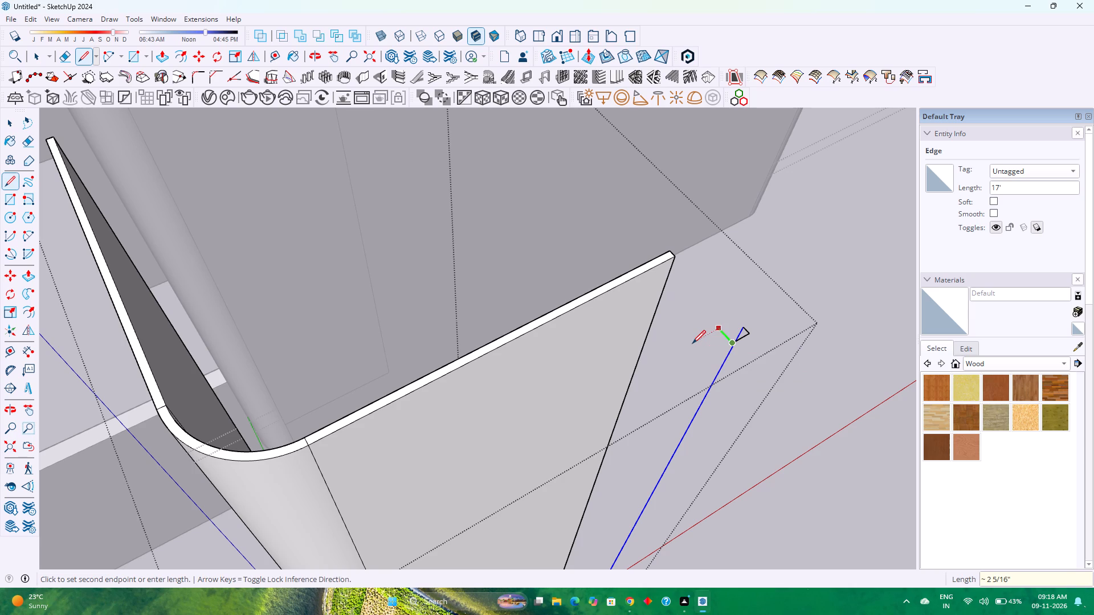
key(1)
key(Return)
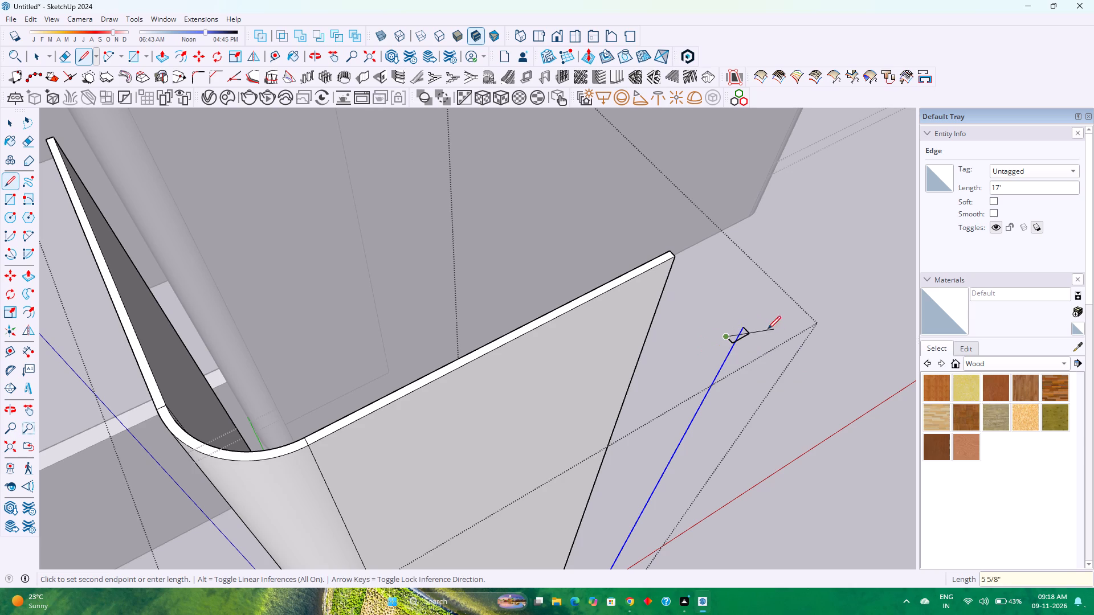
click(738, 330)
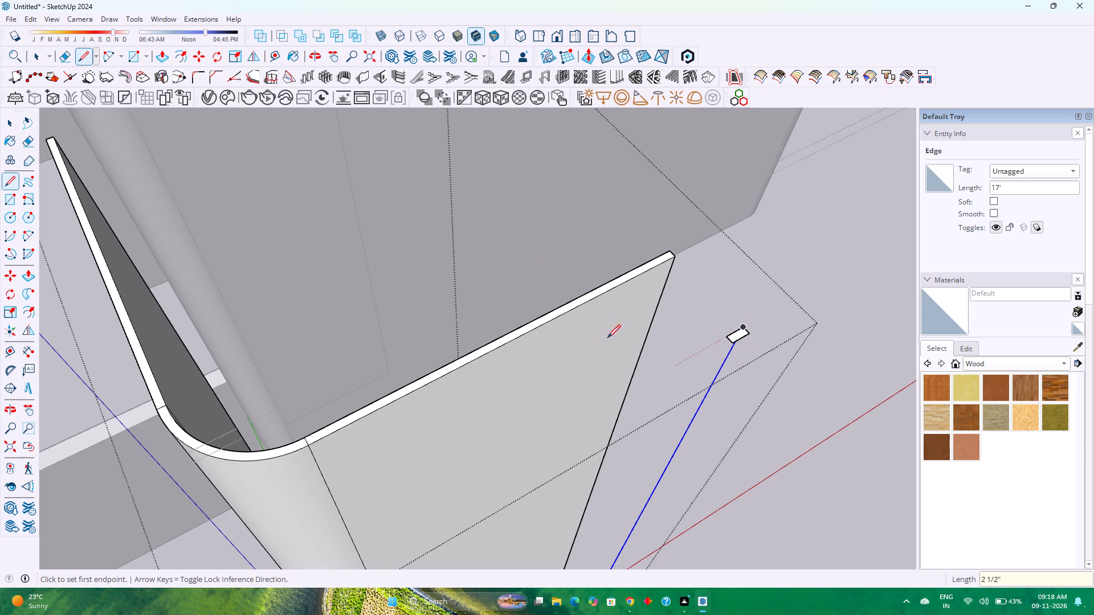
Extrude the rectangular profile down the copied vertical edge with Follow Me to form a louvre.
click(27, 299)
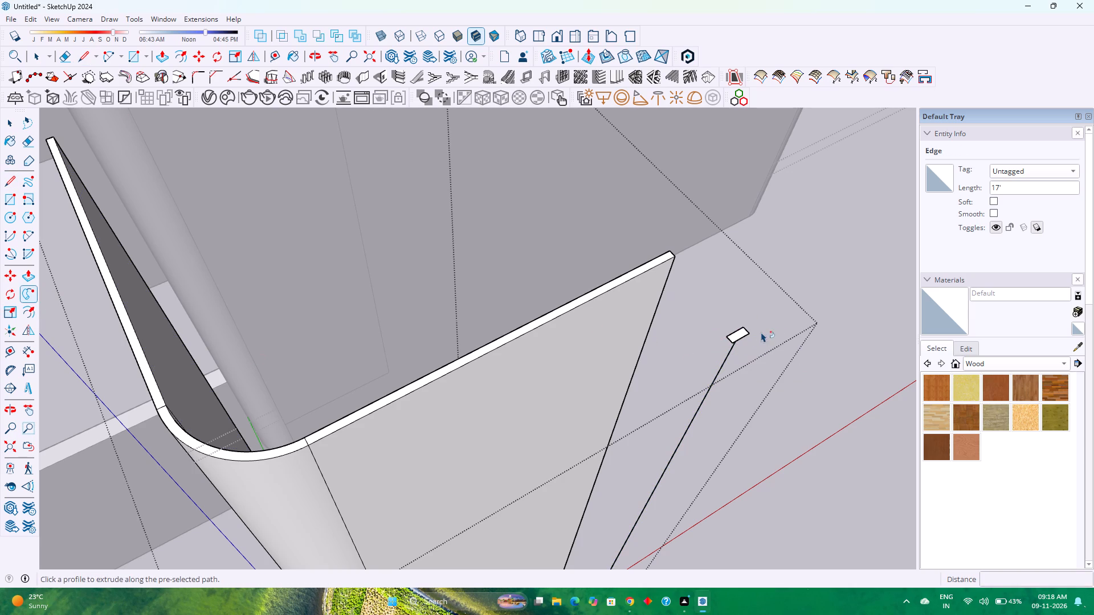
click(743, 334)
scroll(617, 382, down, 9)
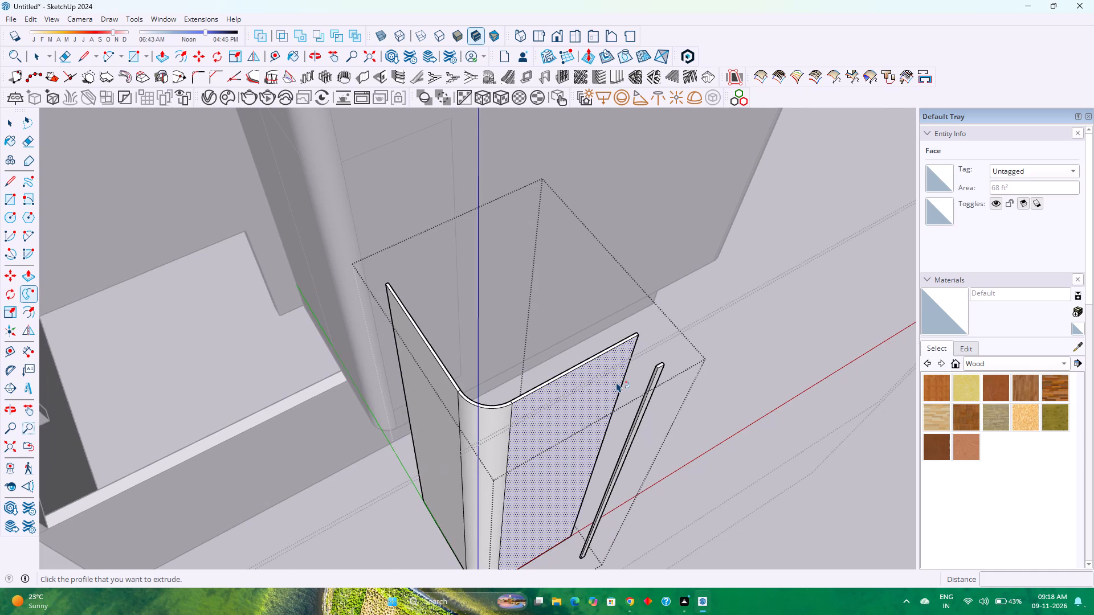
Make the whole free-standing louvre, with all its faces and edges, into a group.
key(space)
scroll(632, 417, up, 2)
scroll(673, 368, up, 3)
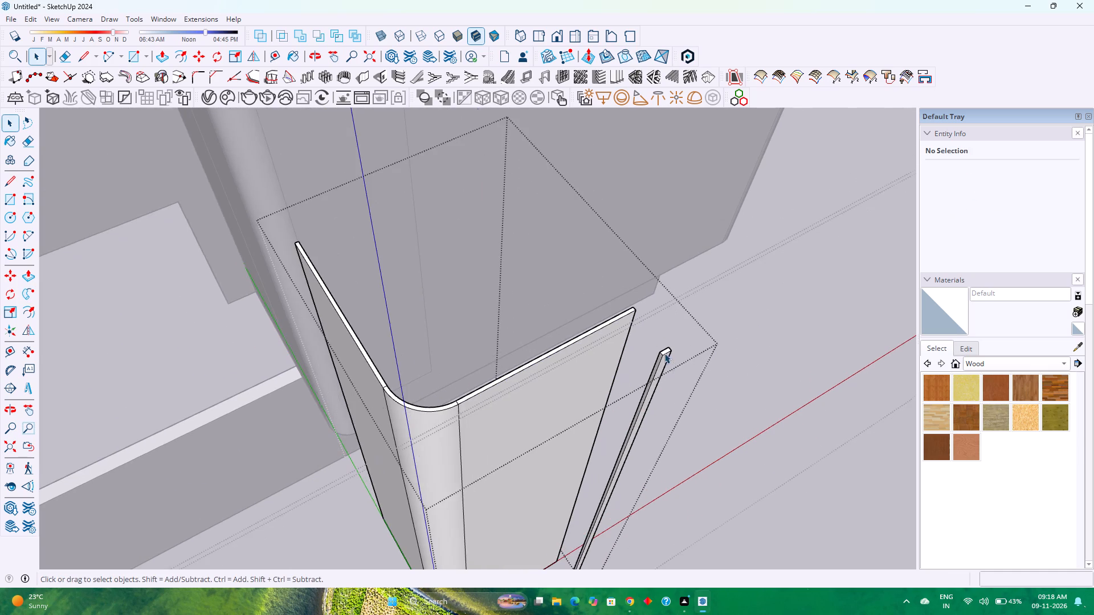
scroll(664, 353, up, 7)
triple_click(660, 360)
right_click(660, 360)
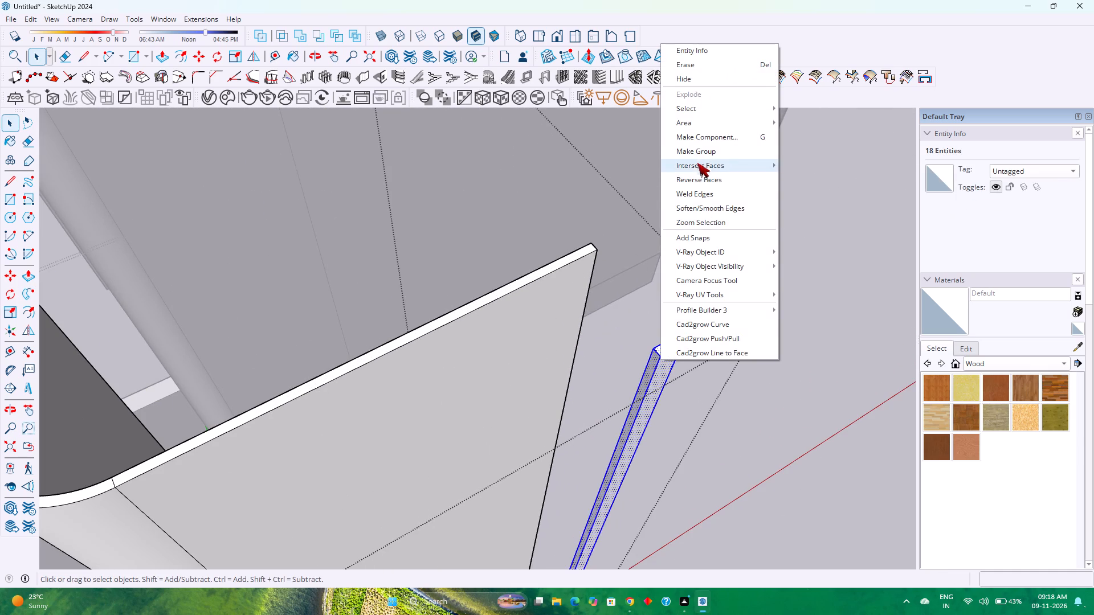
click(711, 153)
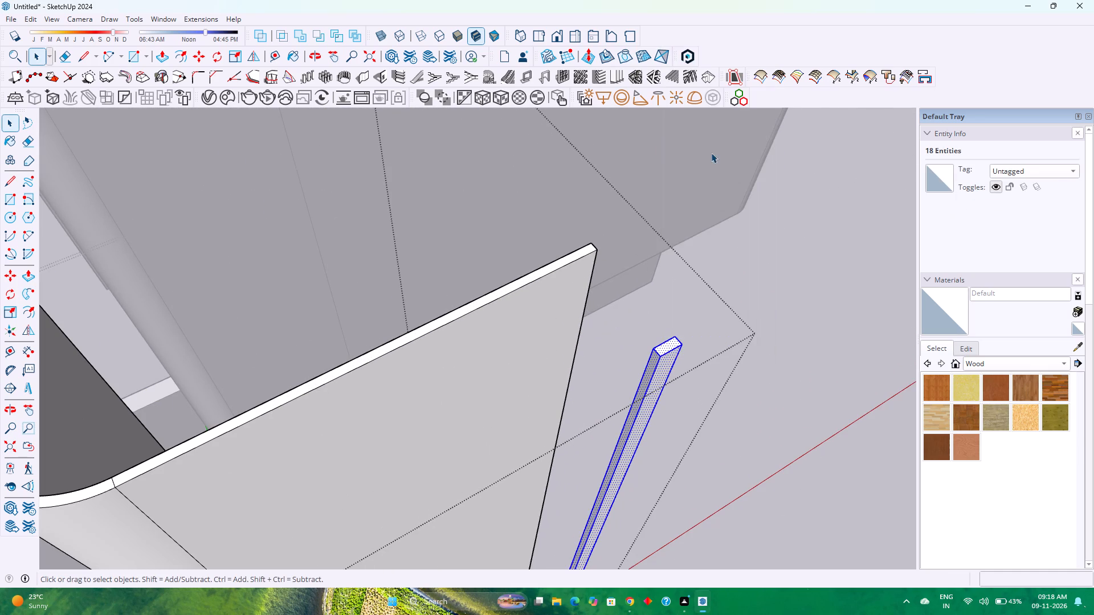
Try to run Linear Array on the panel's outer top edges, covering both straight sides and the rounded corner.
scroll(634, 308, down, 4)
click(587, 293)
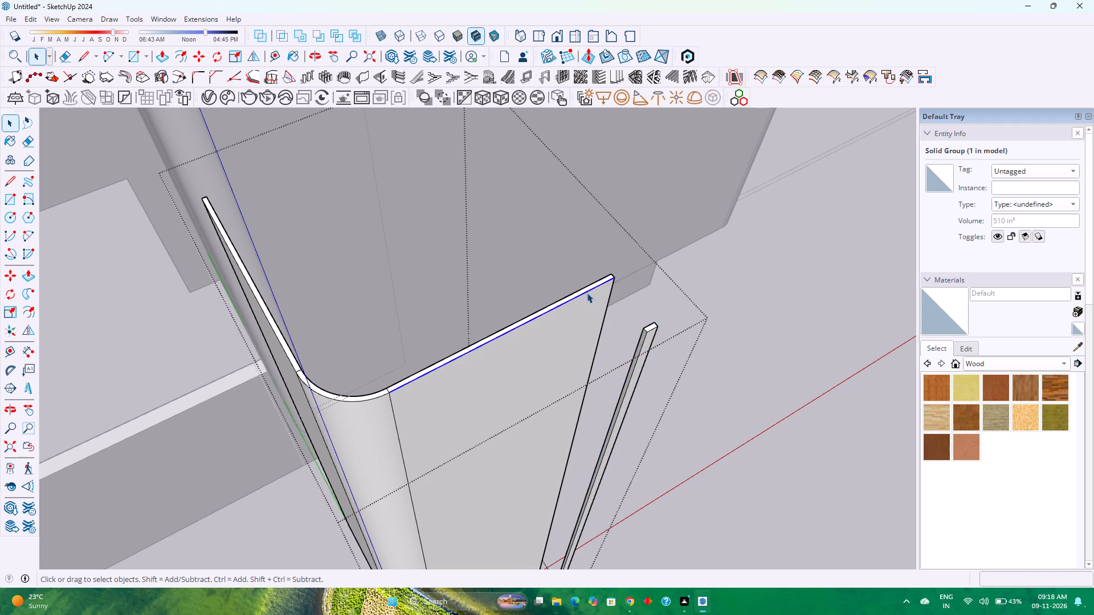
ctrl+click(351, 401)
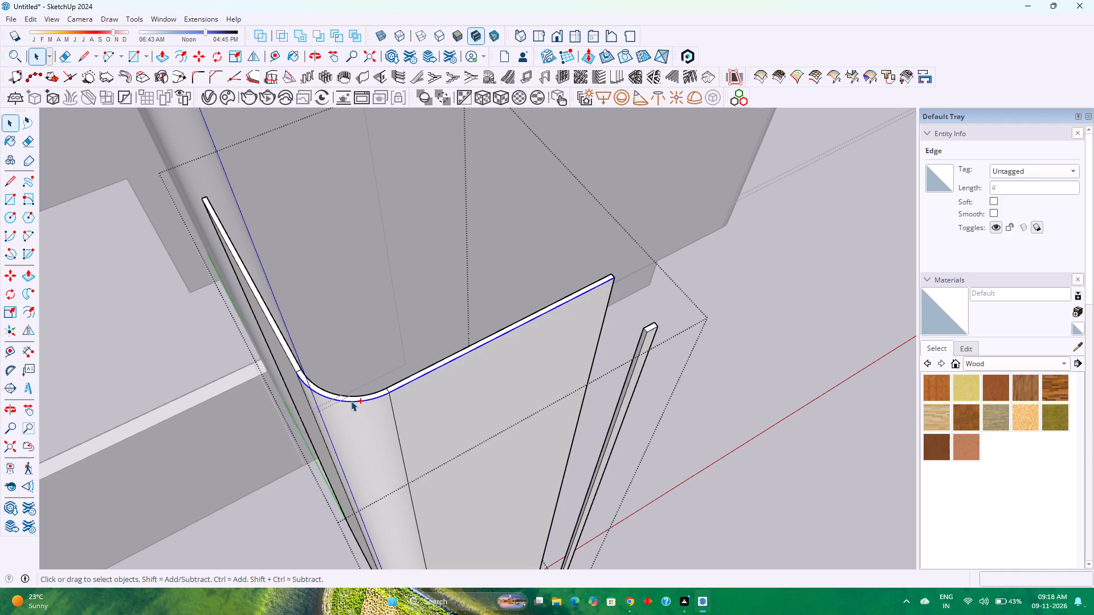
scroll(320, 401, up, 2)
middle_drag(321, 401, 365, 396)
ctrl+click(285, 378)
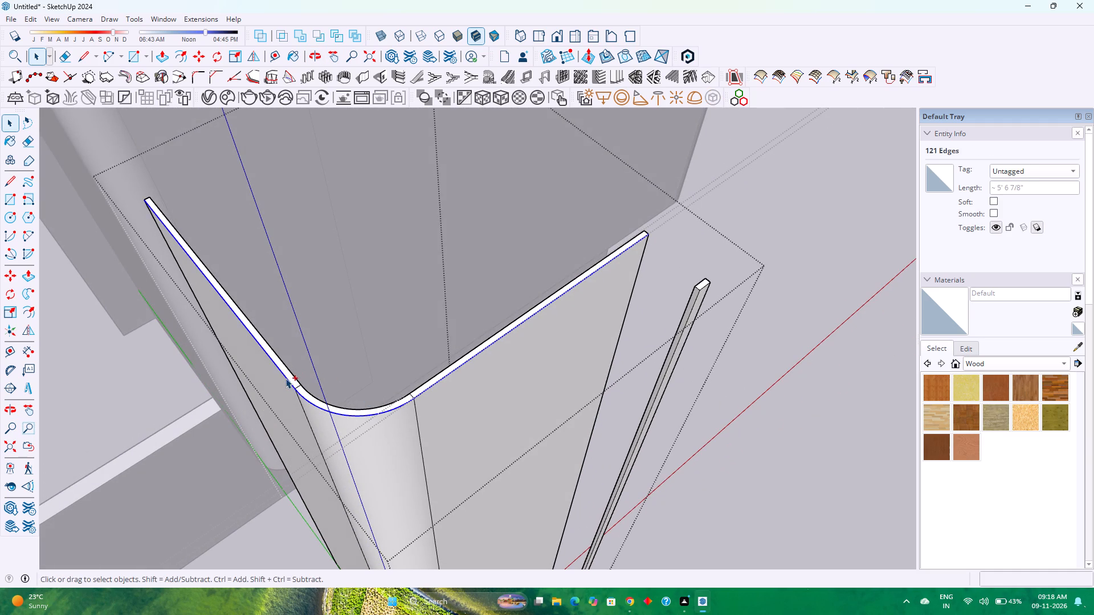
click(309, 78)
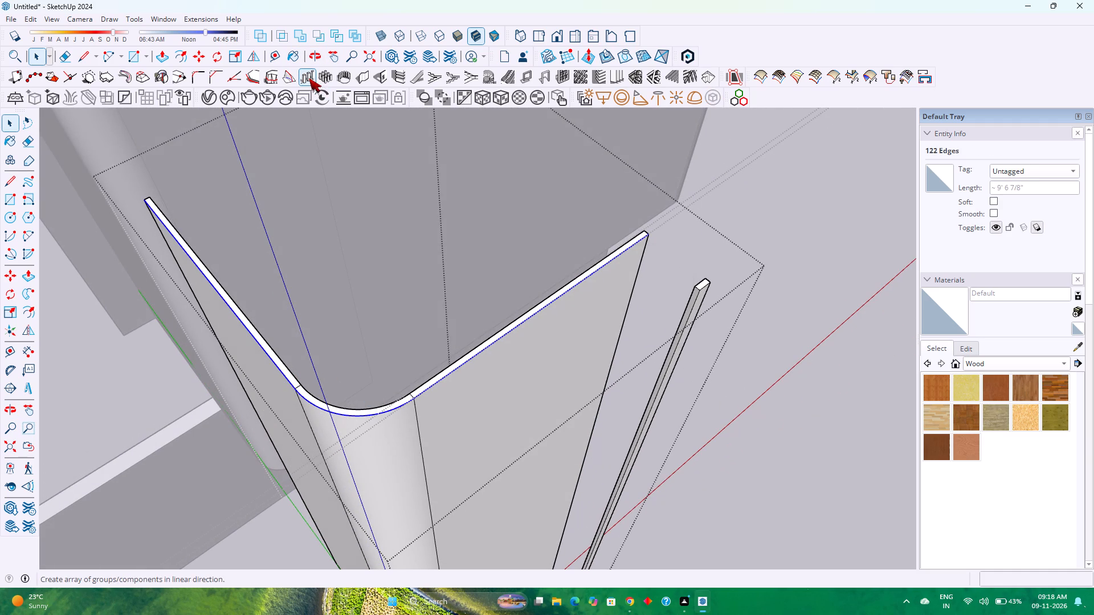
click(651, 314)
Inspect the Linear, Polar and Rectangular Array settings with the louvre group selected.
click(693, 302)
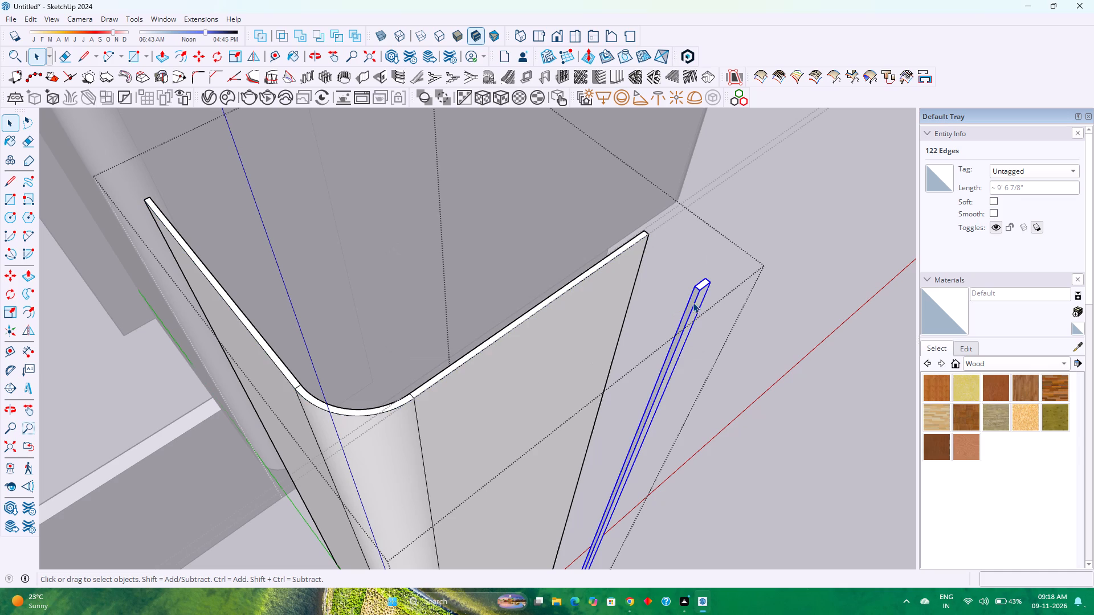
click(309, 80)
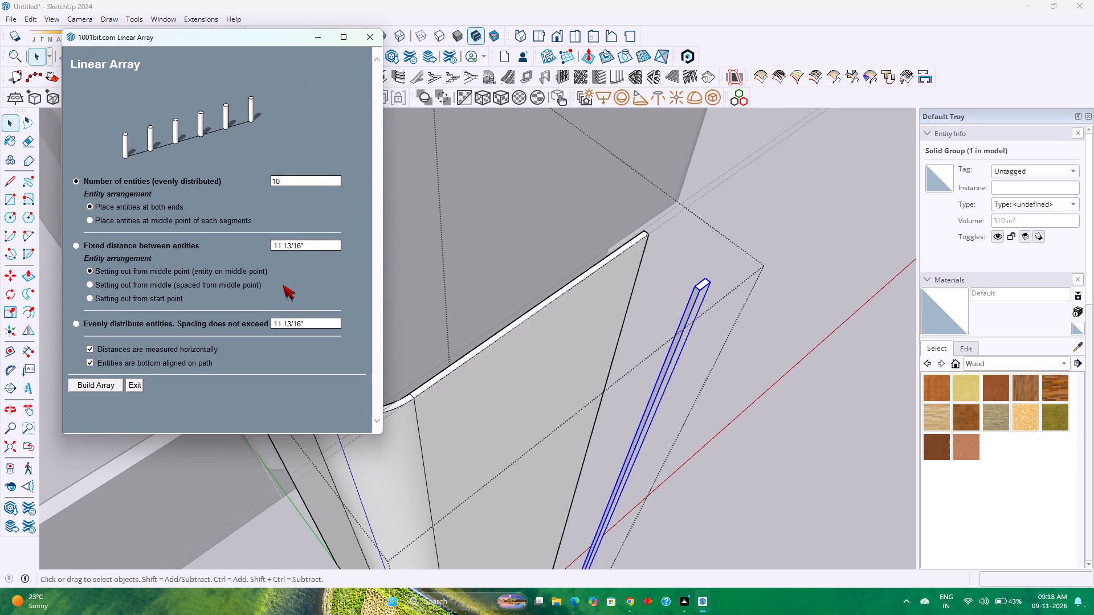
click(379, 42)
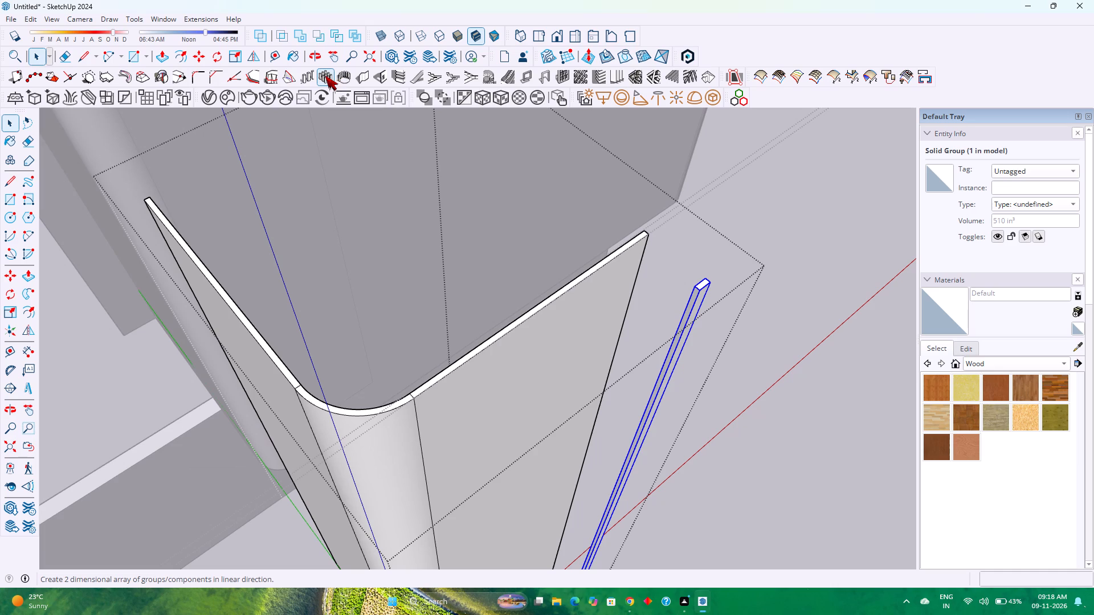
click(339, 73)
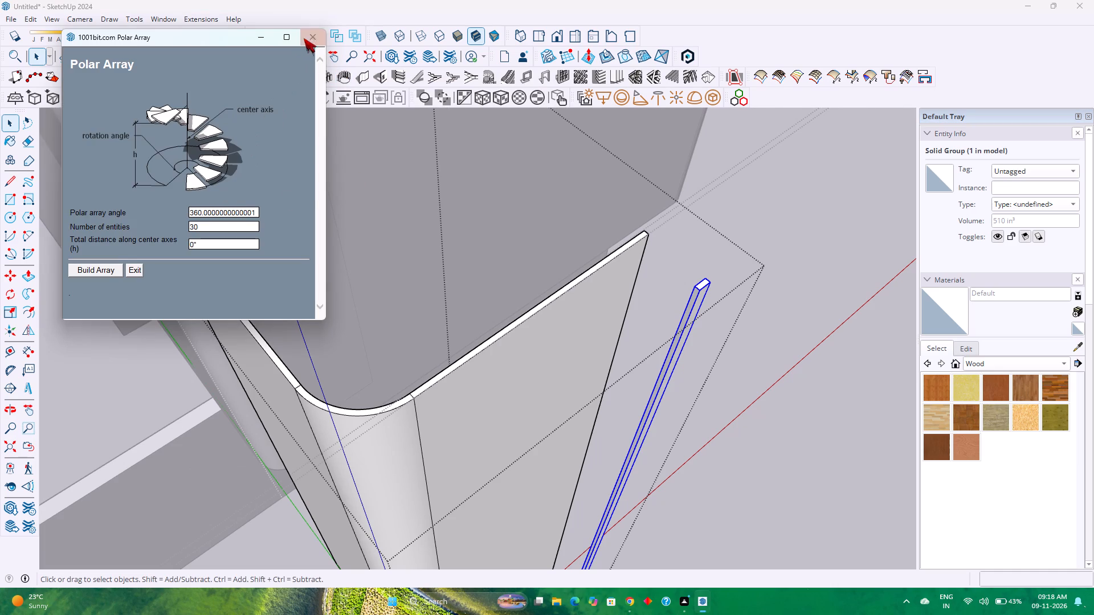
click(321, 32)
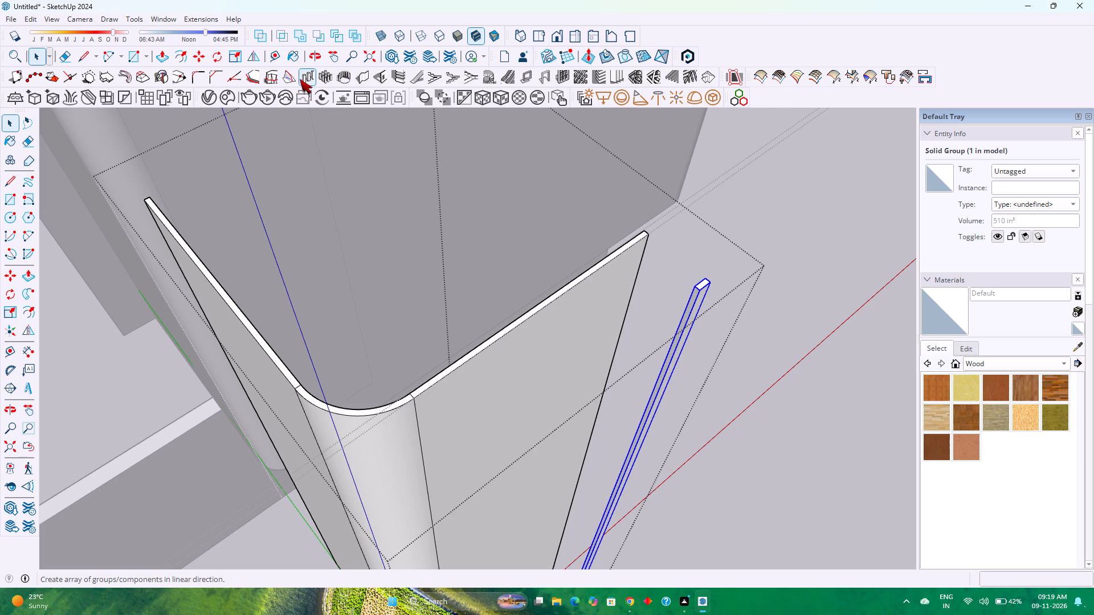
click(343, 78)
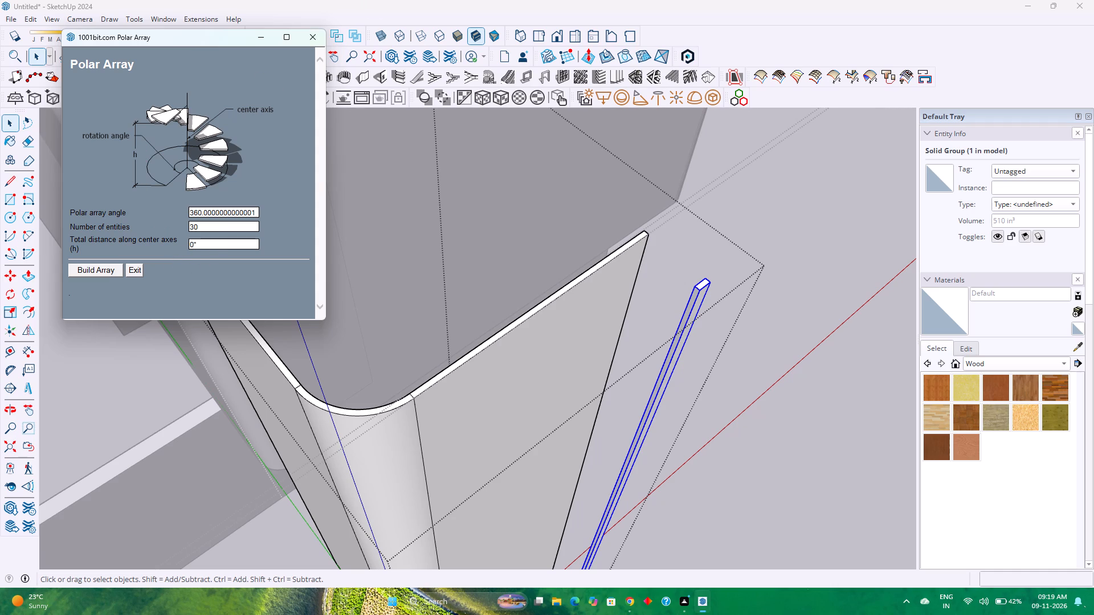
drag(256, 208, 246, 209)
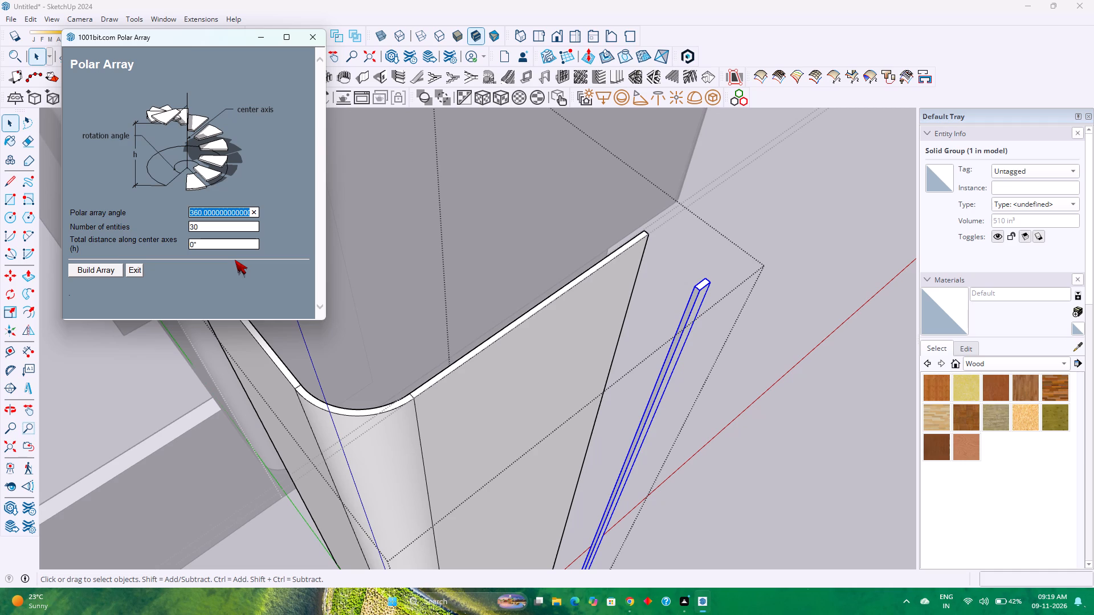
click(308, 34)
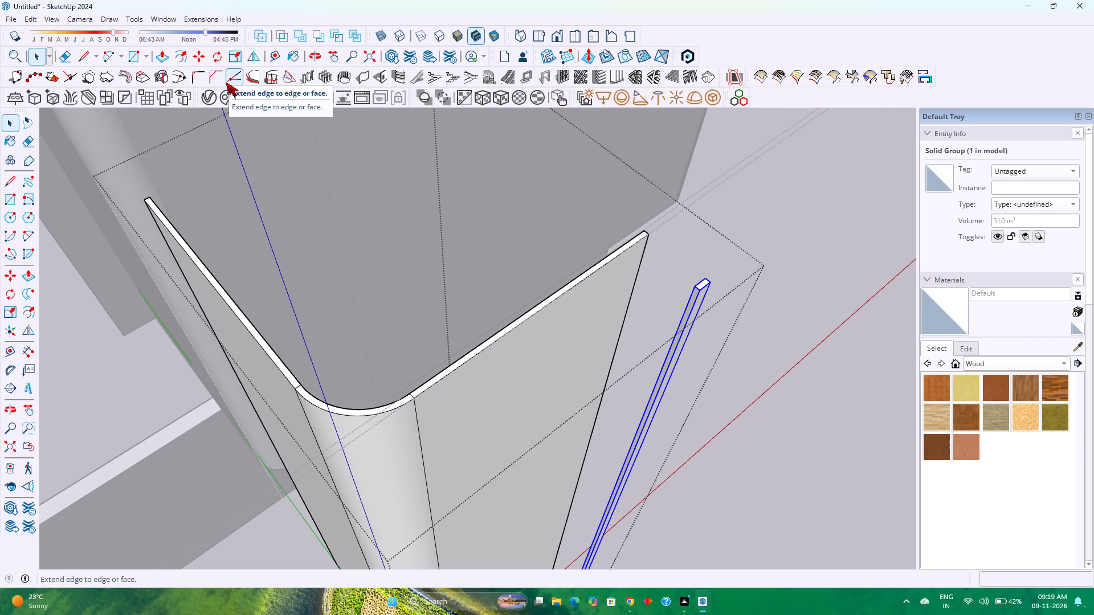
click(328, 75)
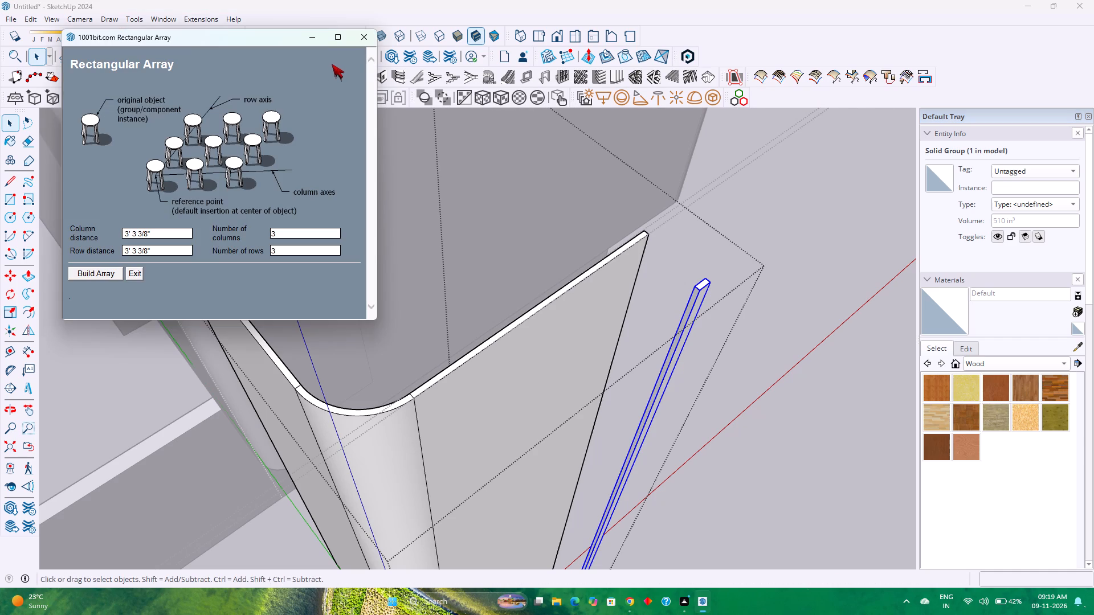
click(372, 38)
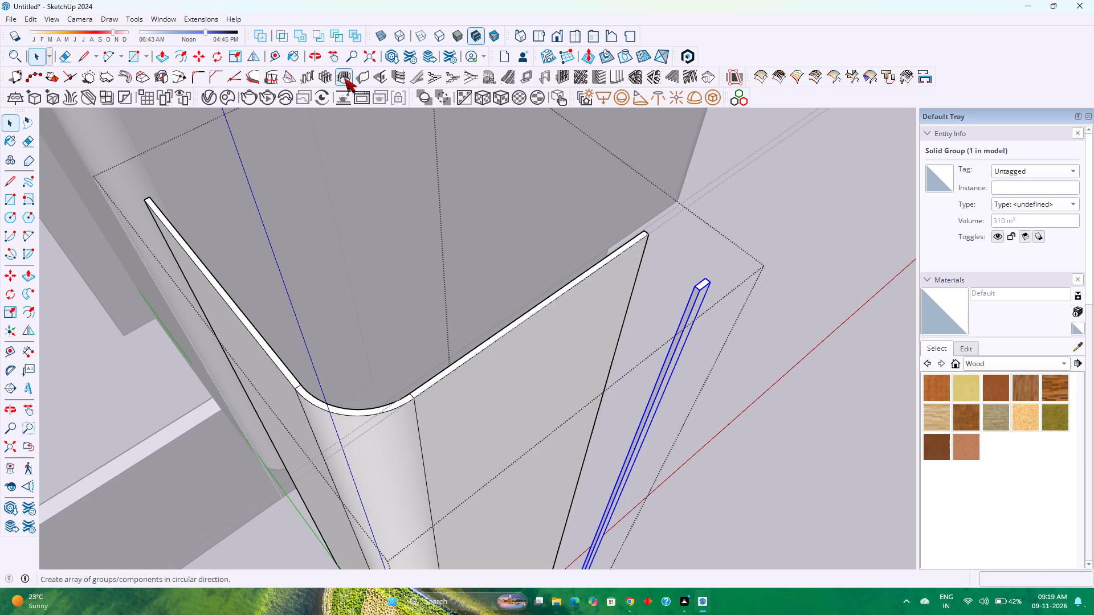
click(343, 78)
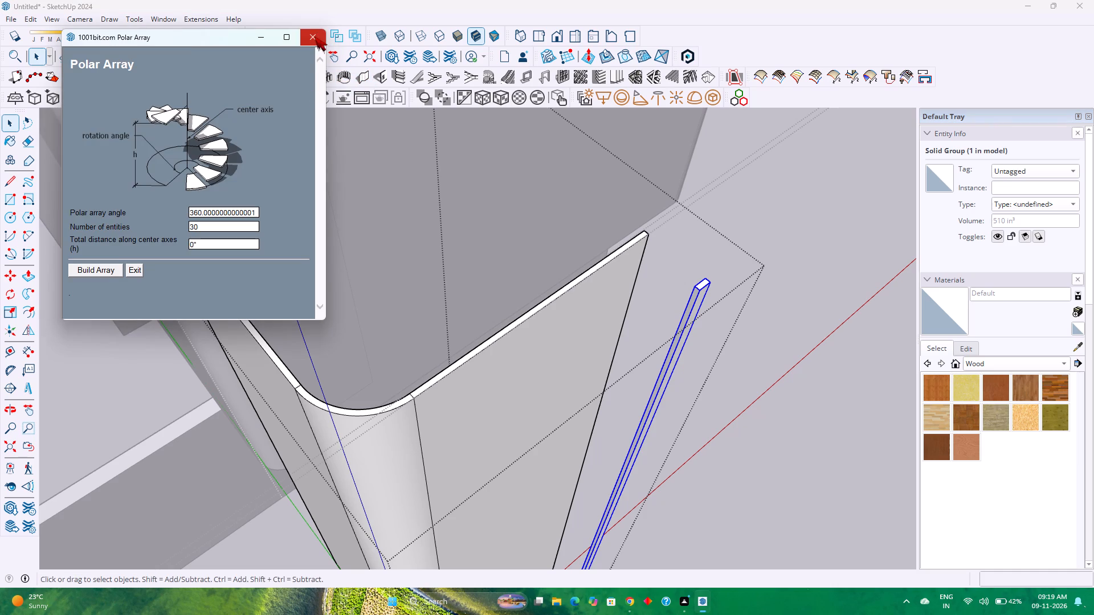
click(315, 36)
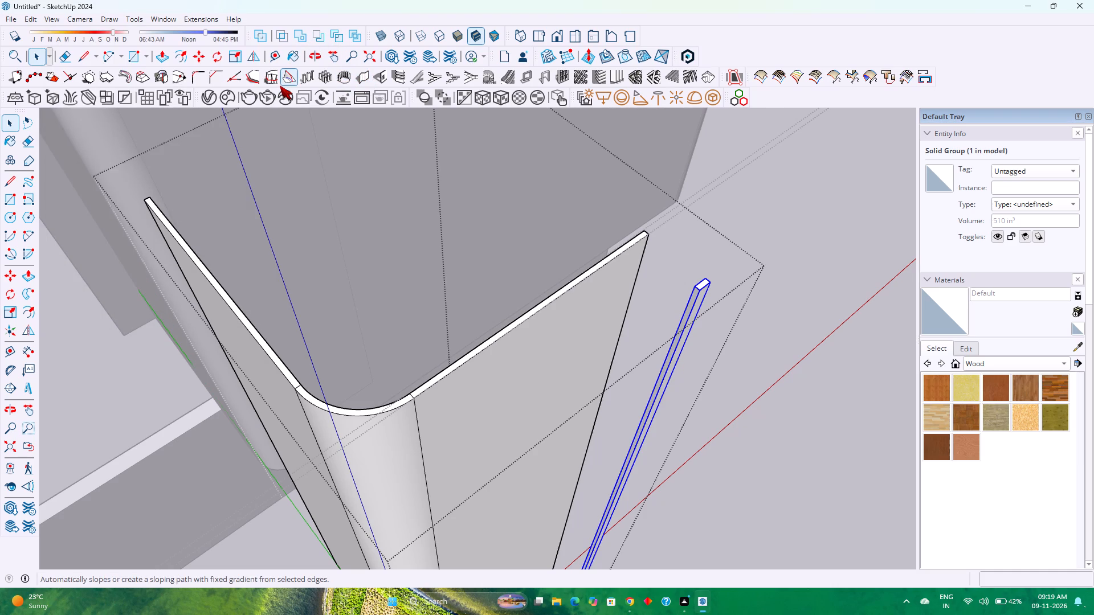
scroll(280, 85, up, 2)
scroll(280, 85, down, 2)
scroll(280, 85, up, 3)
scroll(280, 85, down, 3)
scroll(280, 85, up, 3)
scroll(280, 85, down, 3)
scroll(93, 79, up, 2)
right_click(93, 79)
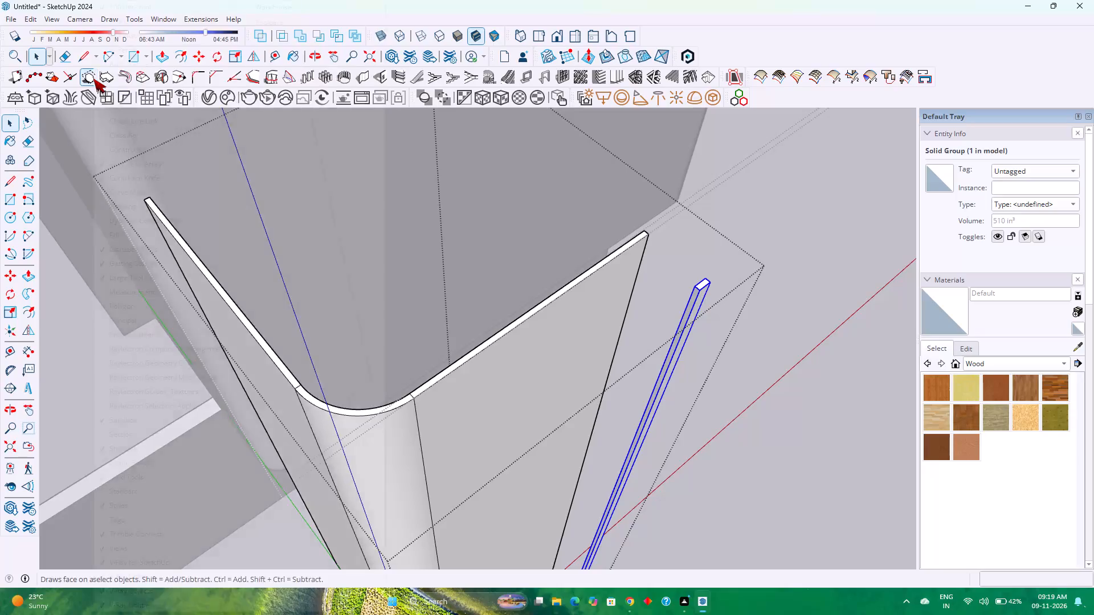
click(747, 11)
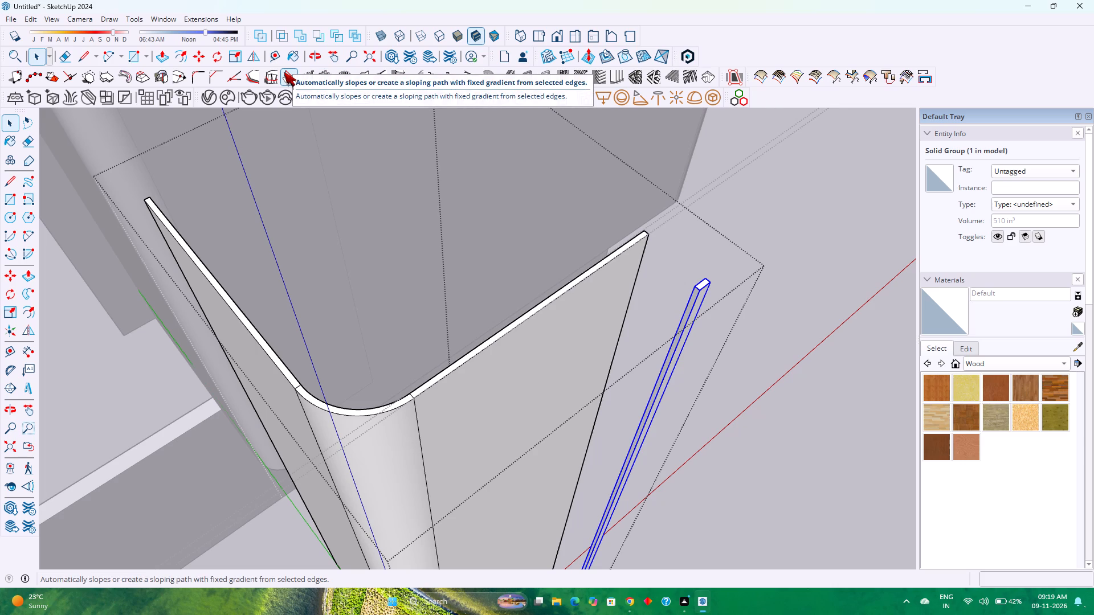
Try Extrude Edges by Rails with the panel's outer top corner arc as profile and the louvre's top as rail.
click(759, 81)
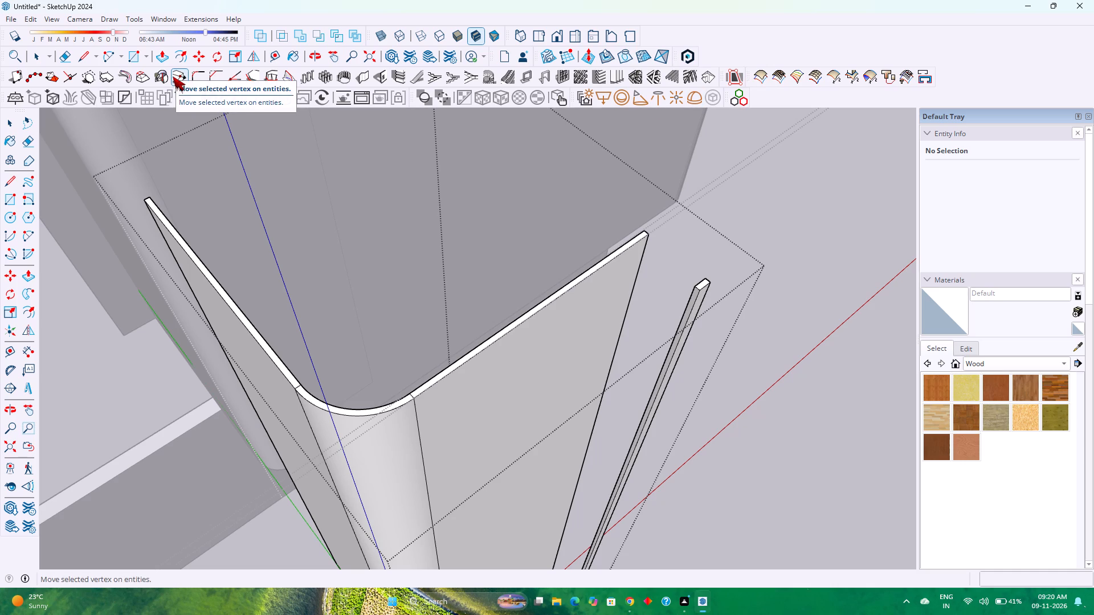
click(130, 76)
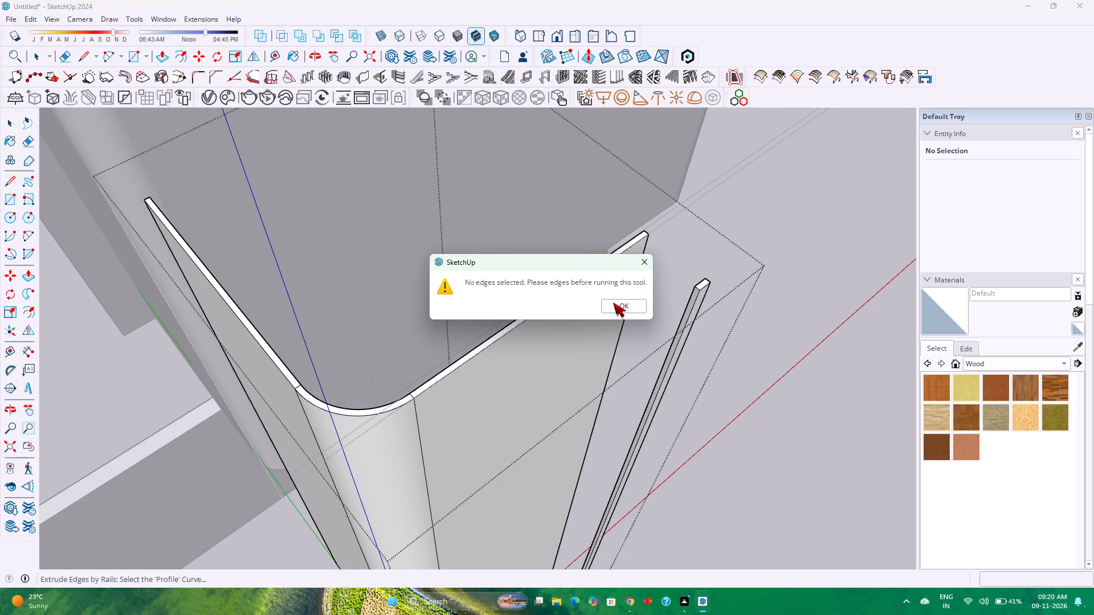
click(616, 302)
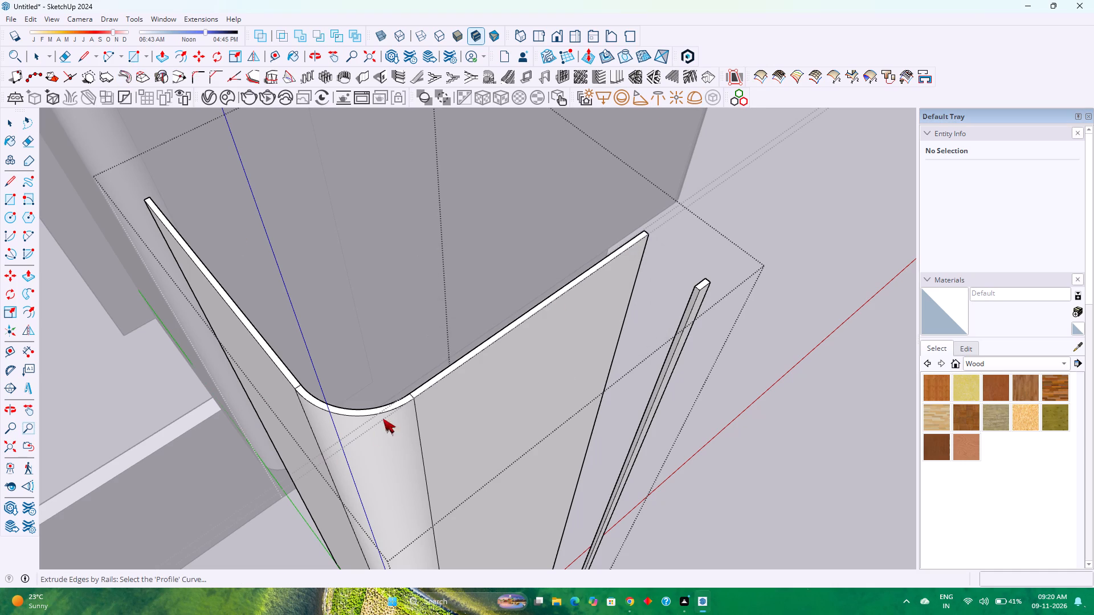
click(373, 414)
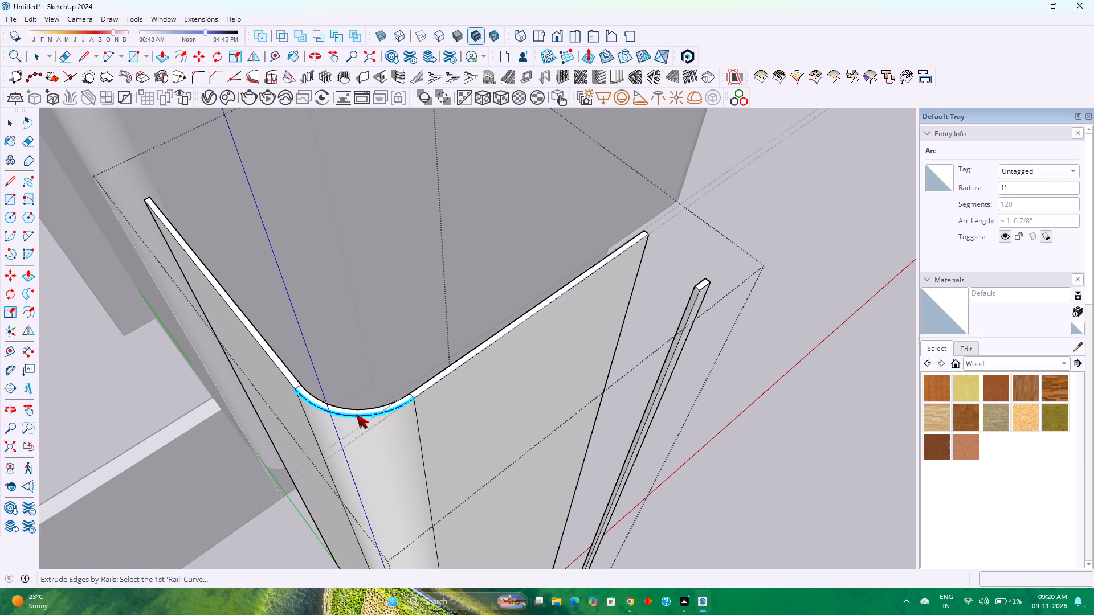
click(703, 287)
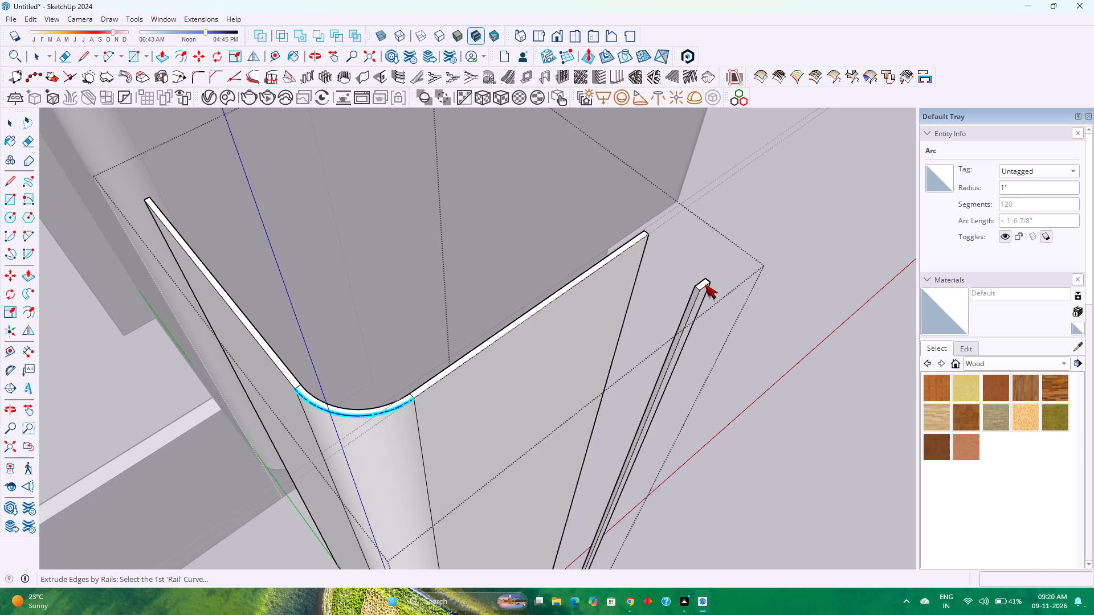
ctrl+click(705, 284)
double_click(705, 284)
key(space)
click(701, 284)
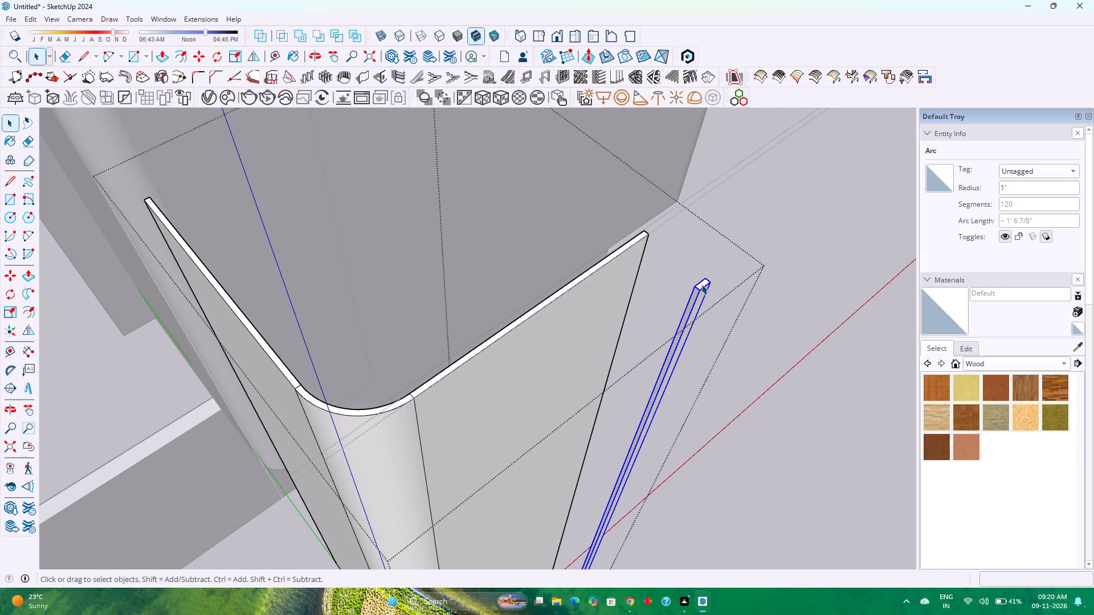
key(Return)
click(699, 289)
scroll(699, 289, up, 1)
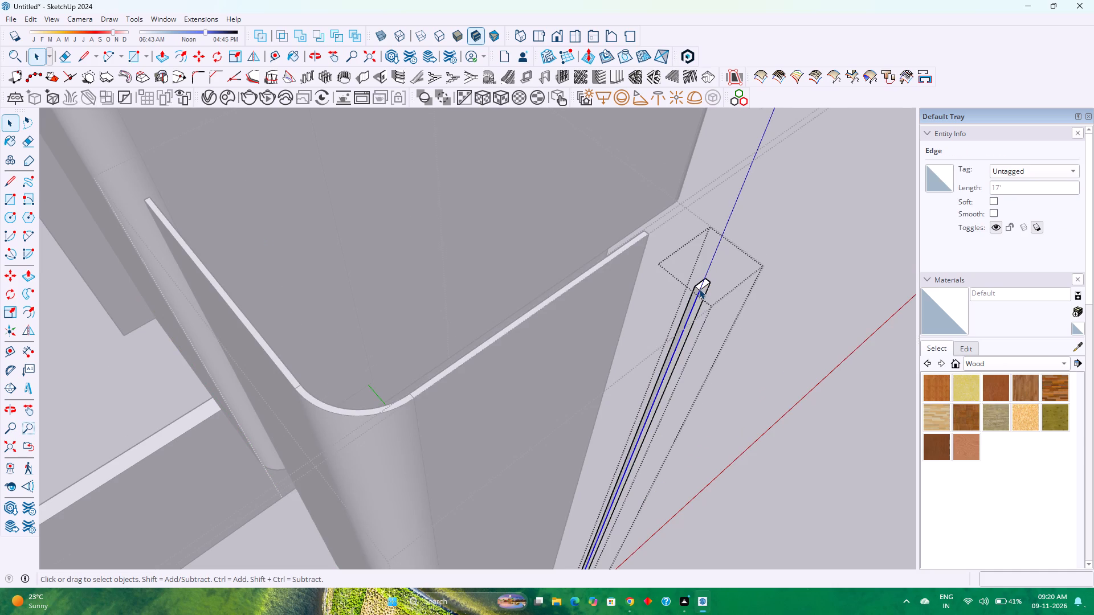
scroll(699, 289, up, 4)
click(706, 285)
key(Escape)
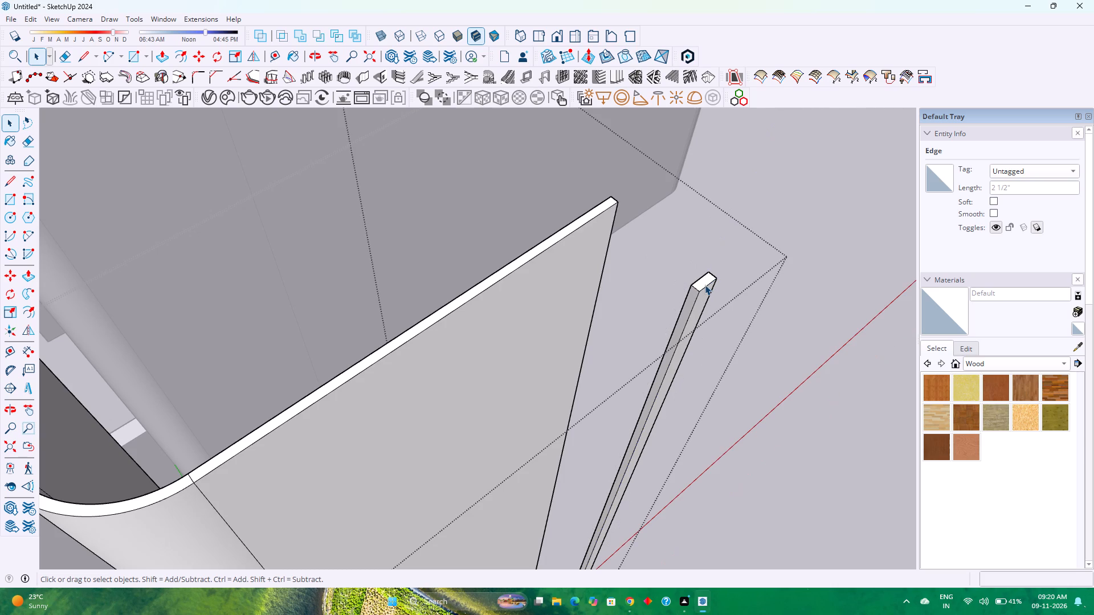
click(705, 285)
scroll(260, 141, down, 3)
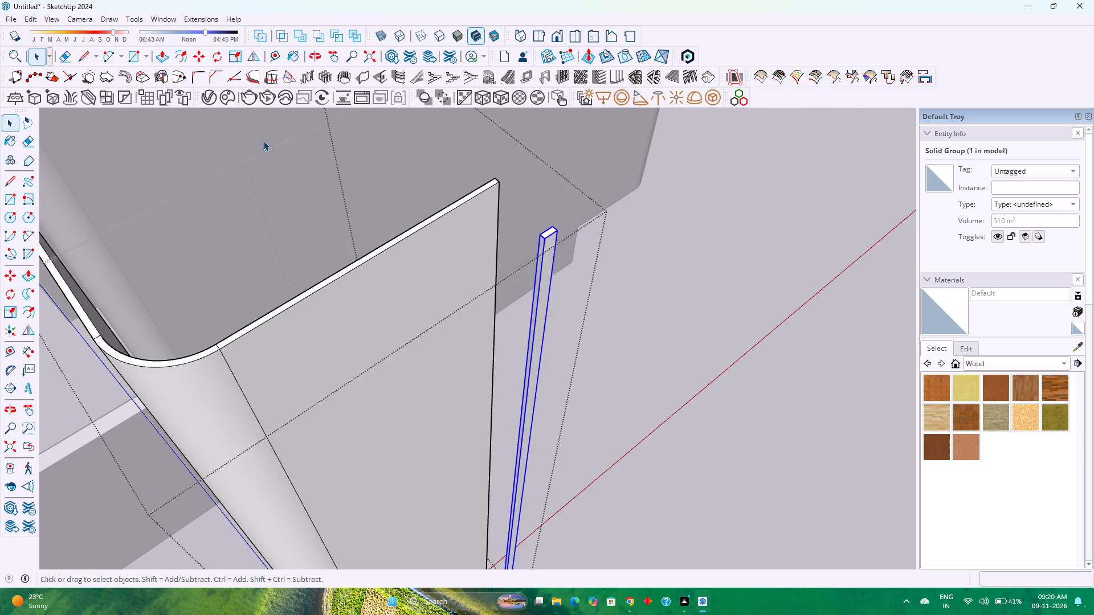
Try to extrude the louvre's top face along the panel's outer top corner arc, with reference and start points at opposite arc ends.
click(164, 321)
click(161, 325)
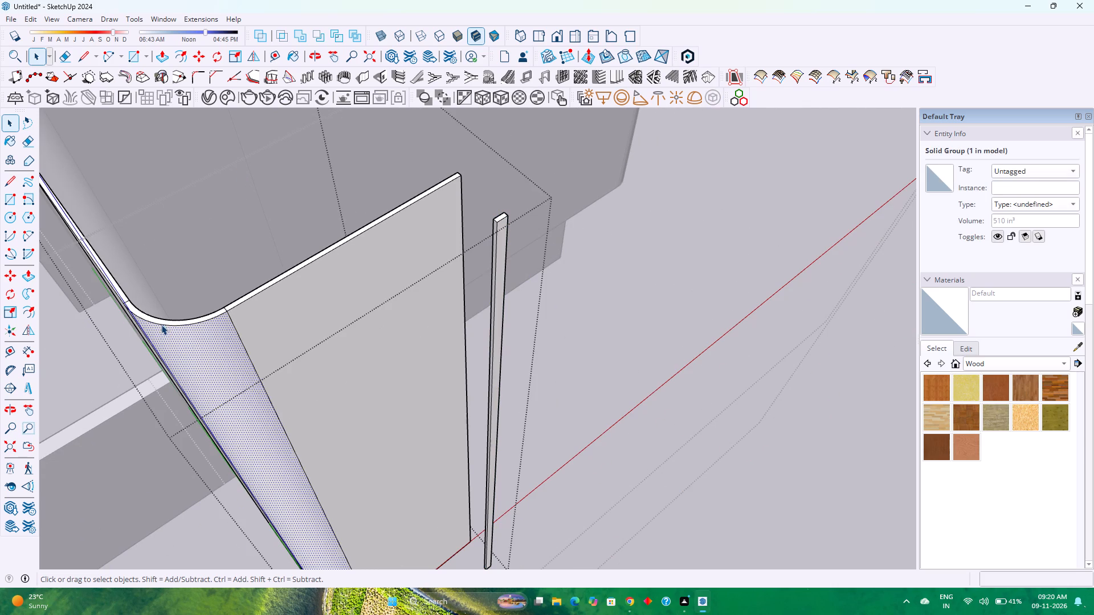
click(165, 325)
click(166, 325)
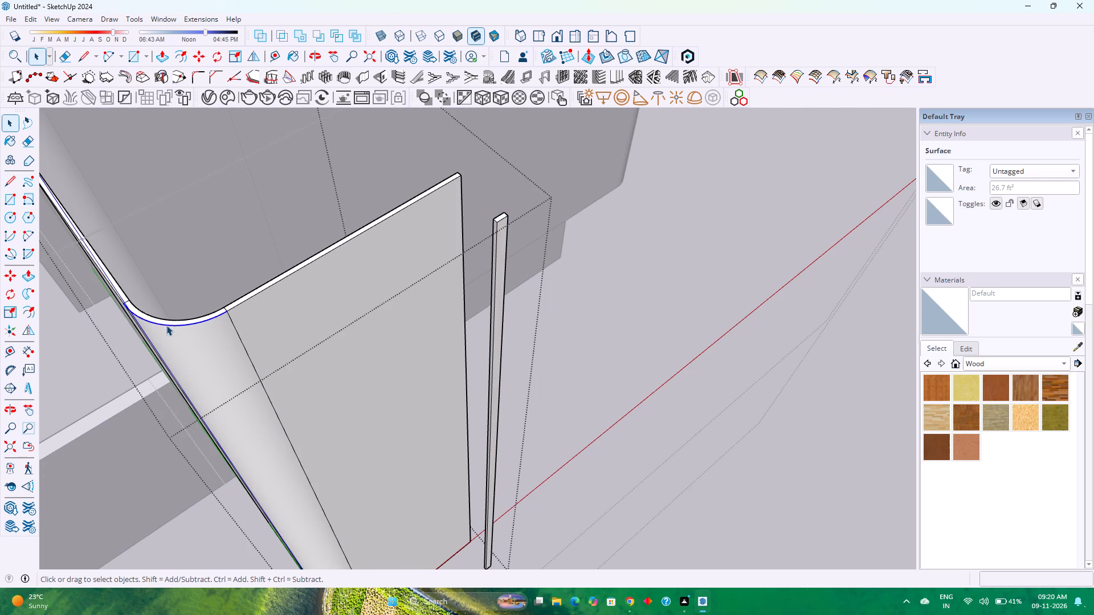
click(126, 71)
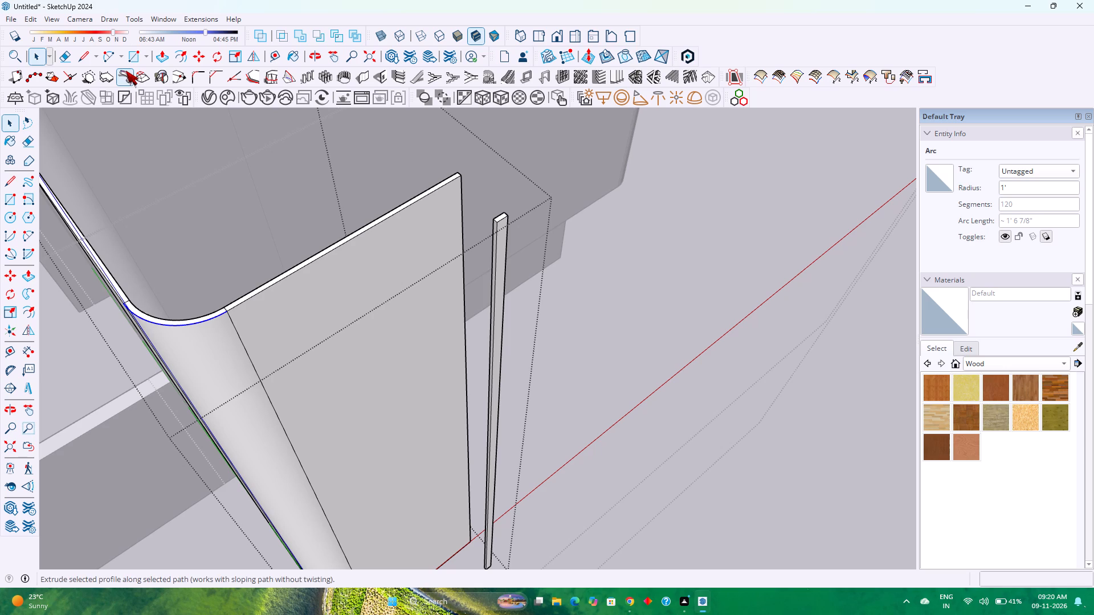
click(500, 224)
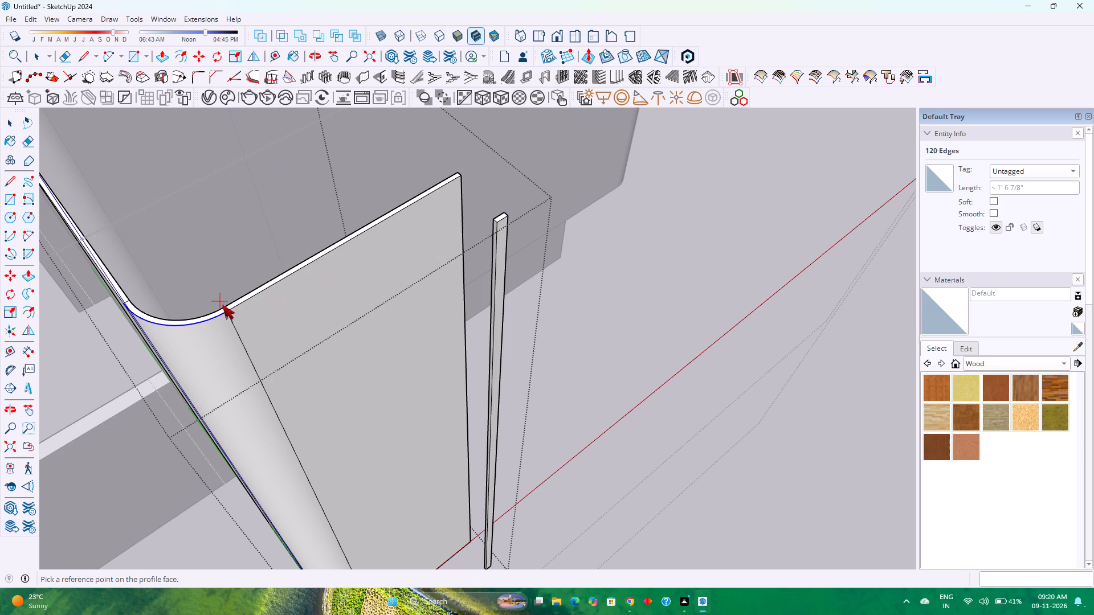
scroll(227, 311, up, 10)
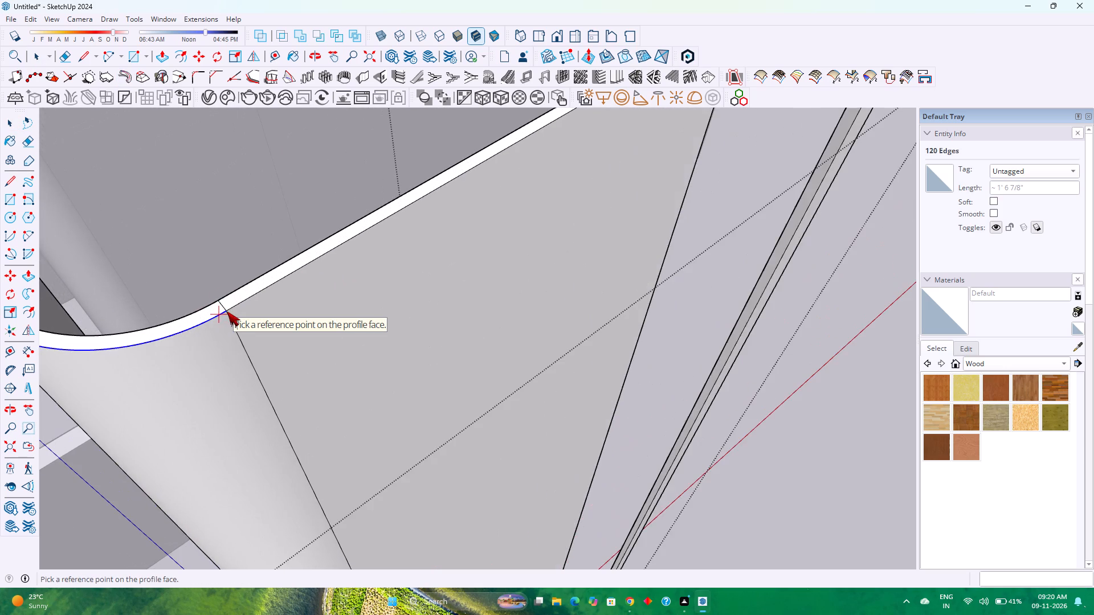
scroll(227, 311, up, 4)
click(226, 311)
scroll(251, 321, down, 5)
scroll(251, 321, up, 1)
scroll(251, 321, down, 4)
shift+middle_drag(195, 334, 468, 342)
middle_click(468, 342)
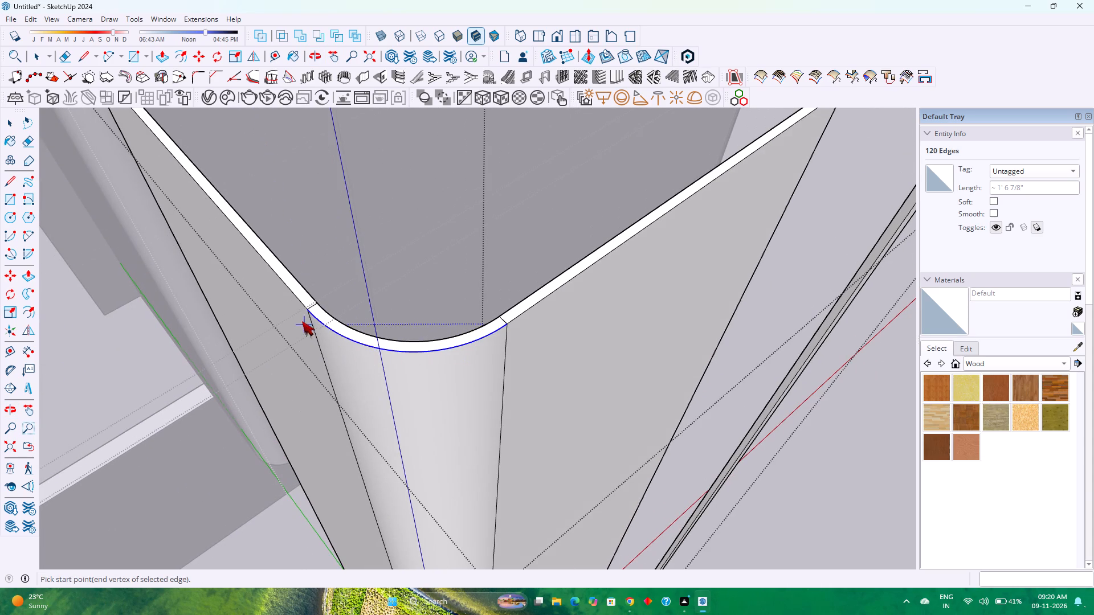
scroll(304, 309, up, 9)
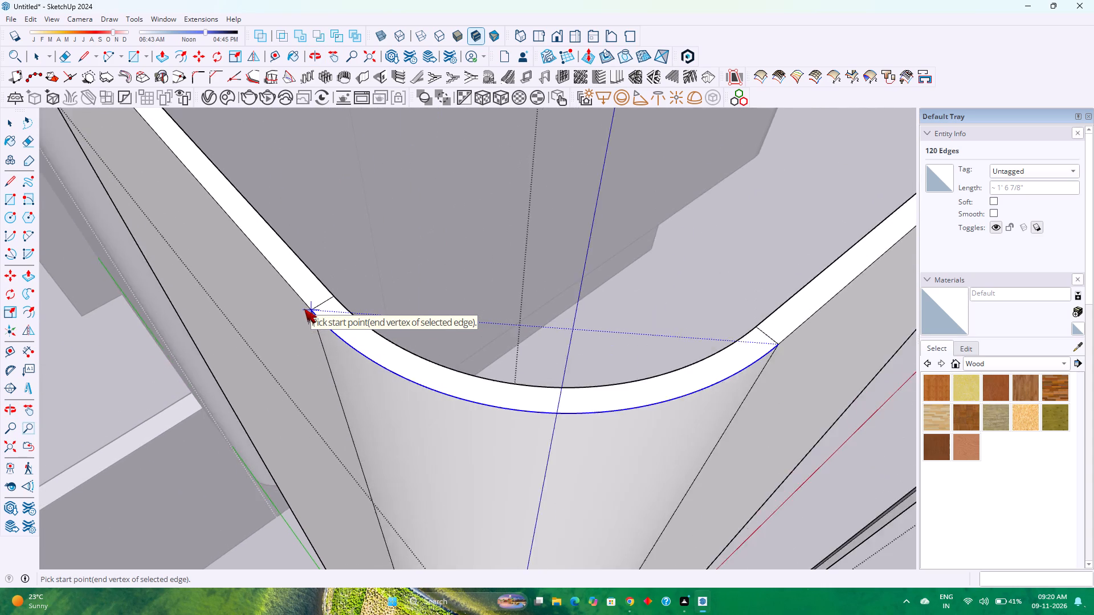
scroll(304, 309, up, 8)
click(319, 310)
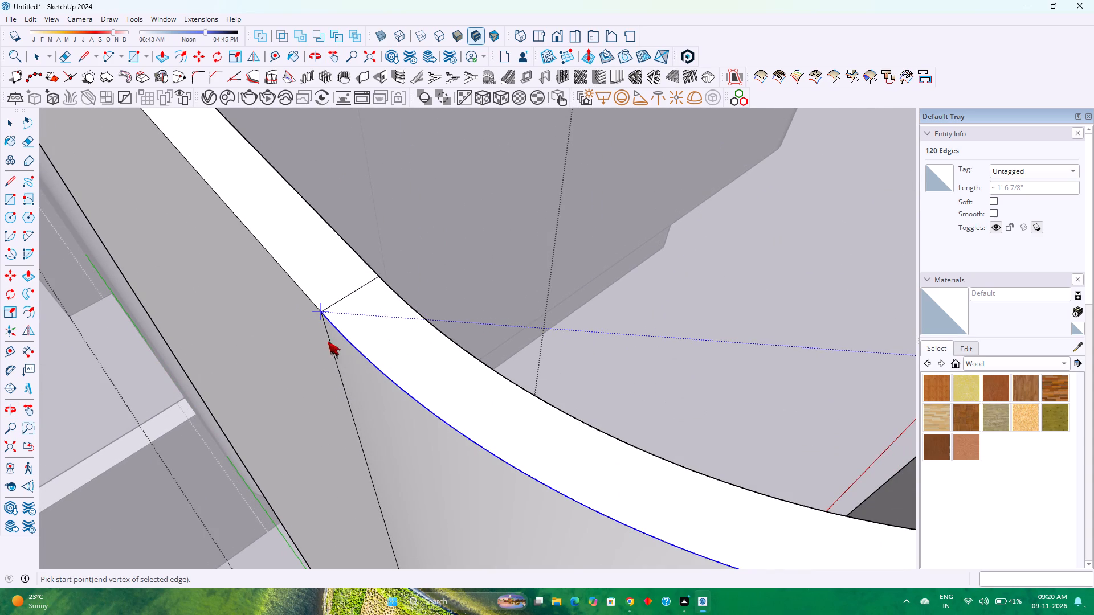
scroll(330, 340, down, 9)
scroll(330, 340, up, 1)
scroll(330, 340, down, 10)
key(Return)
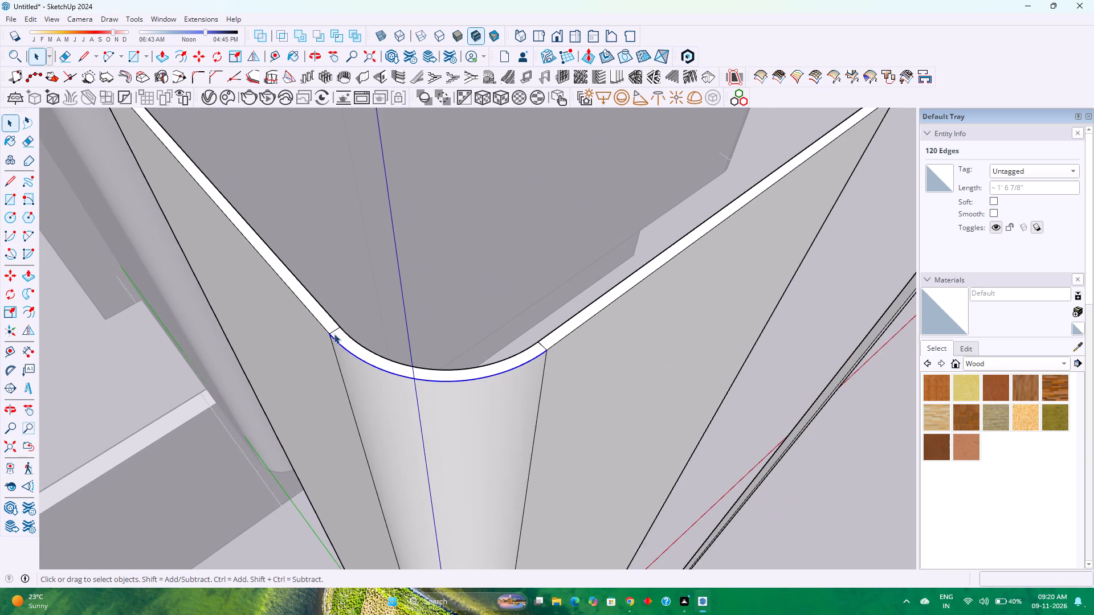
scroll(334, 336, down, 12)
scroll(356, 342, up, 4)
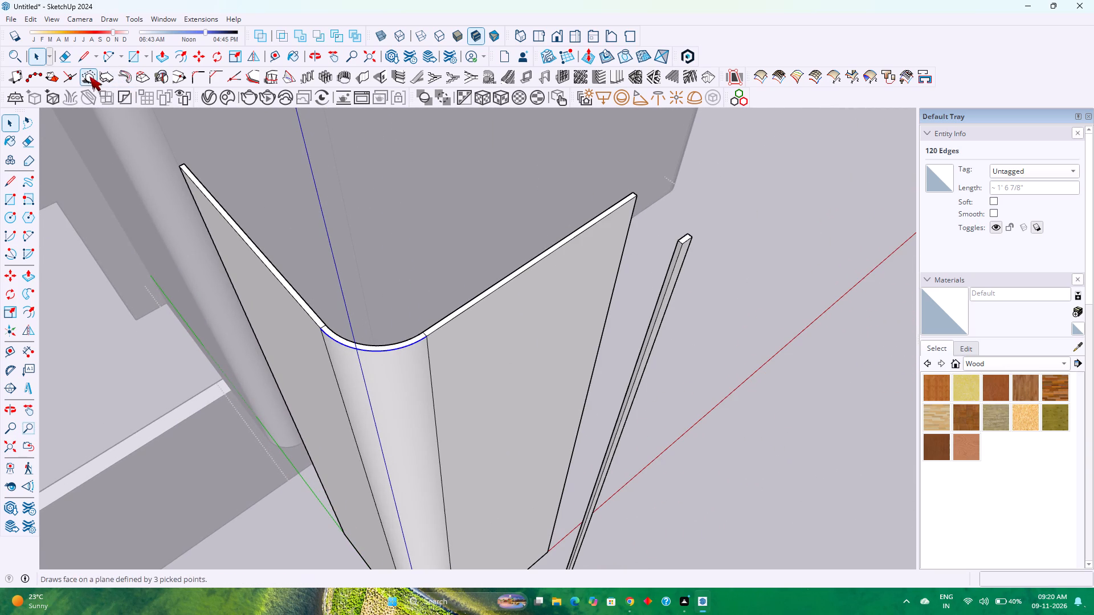
Inspect the Divide Edge settings with the separate edges of the panel's outer top corner curve selected.
click(39, 75)
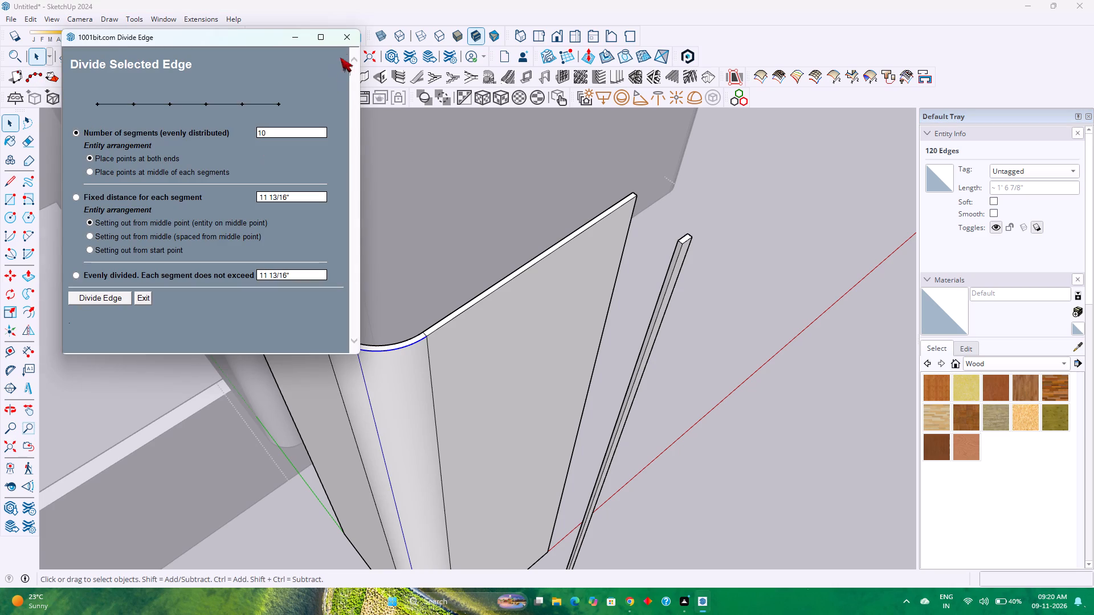
click(352, 39)
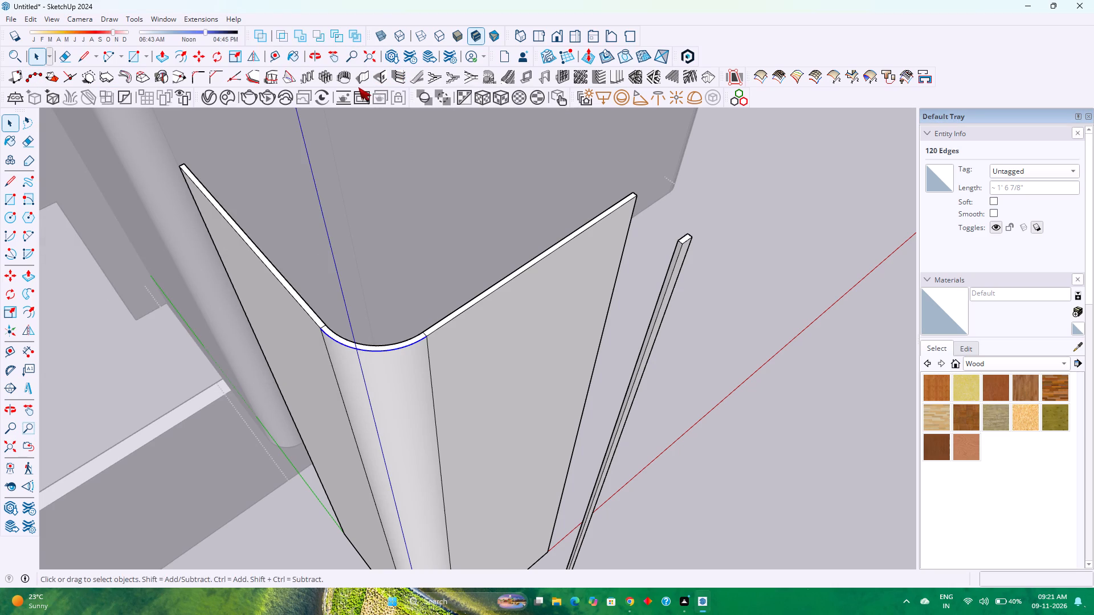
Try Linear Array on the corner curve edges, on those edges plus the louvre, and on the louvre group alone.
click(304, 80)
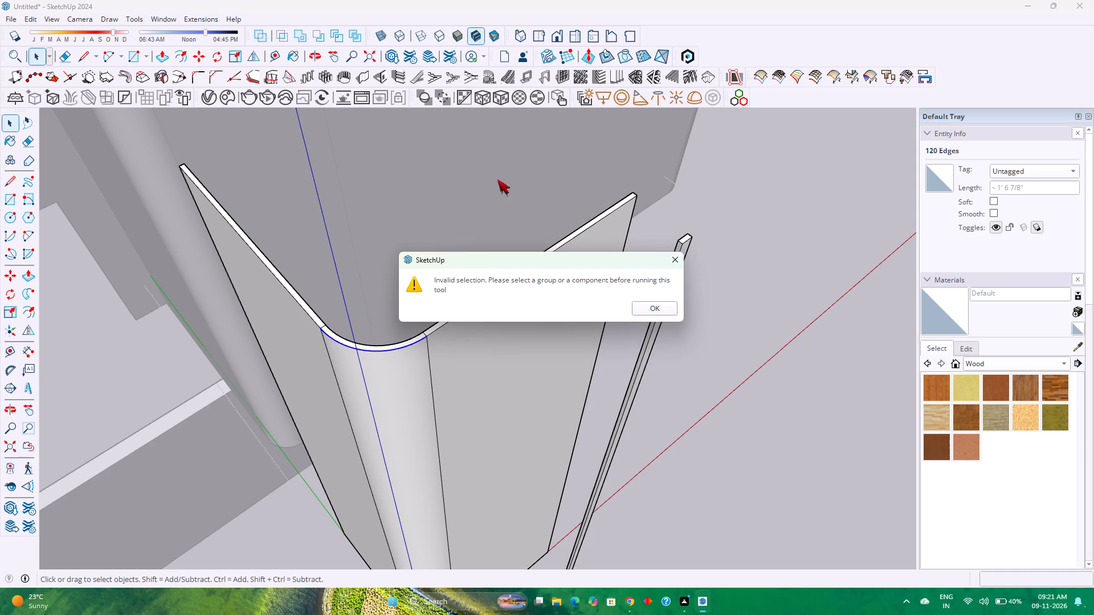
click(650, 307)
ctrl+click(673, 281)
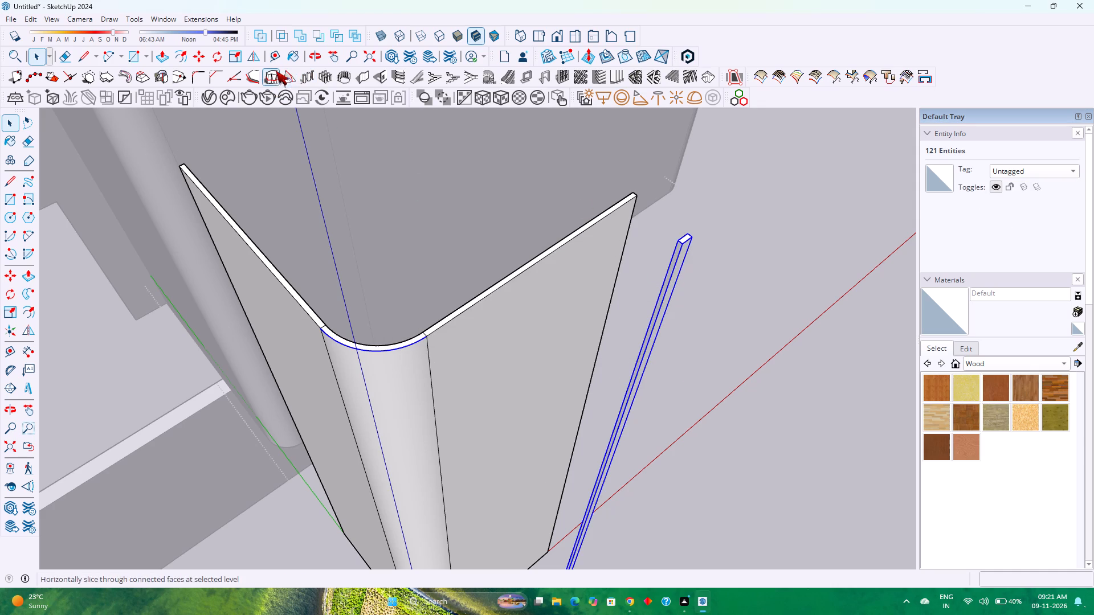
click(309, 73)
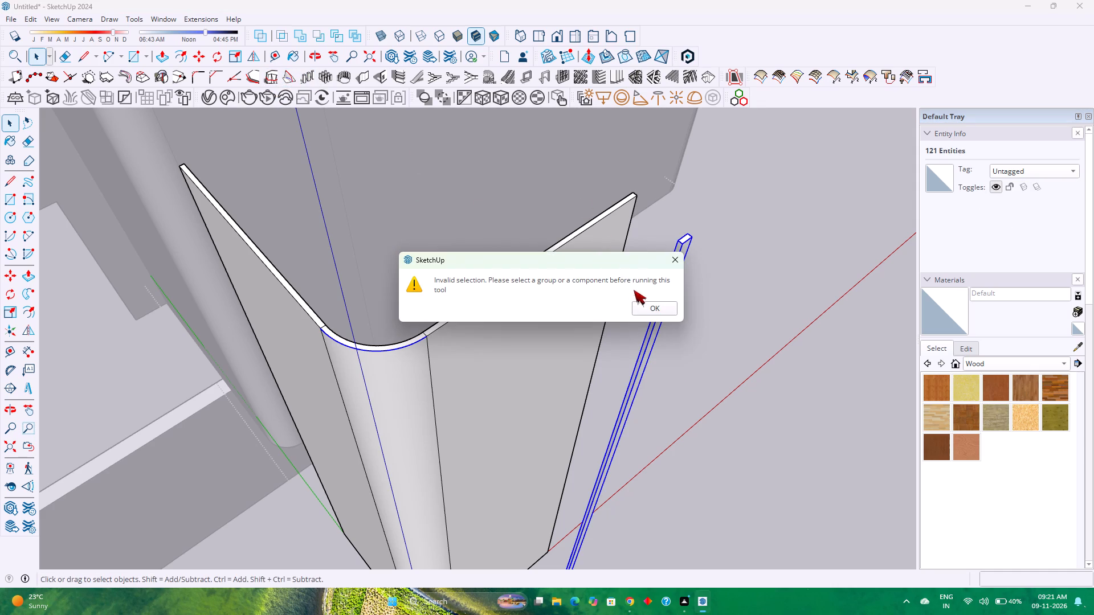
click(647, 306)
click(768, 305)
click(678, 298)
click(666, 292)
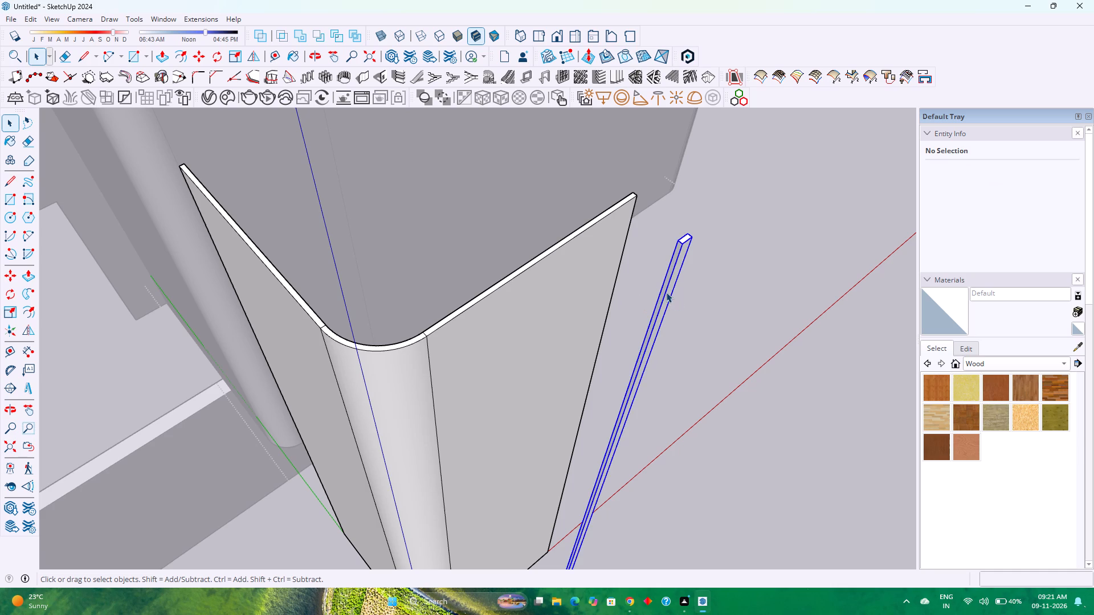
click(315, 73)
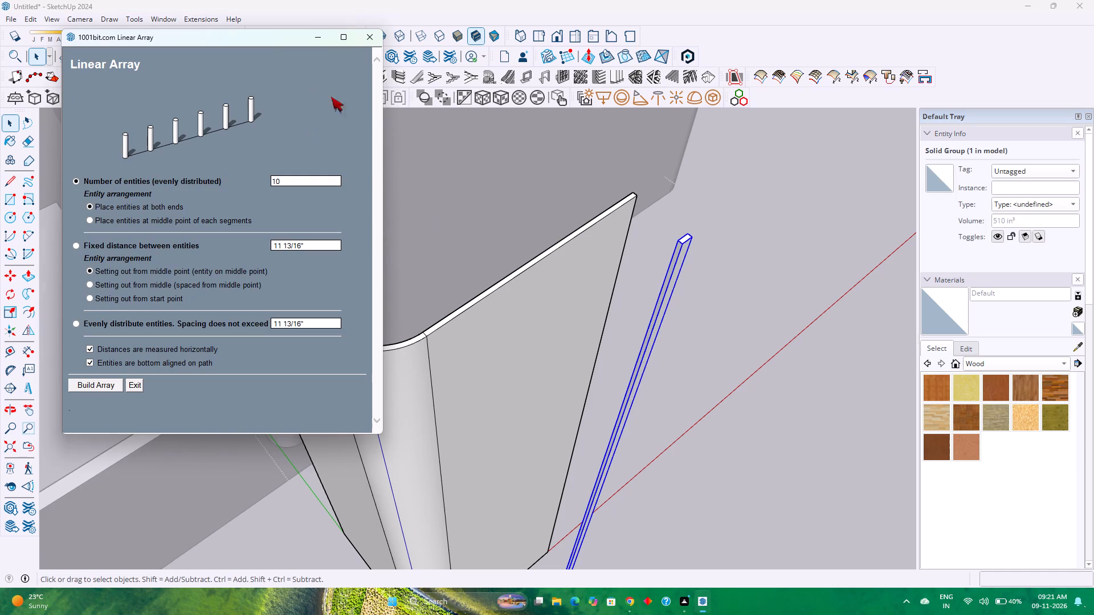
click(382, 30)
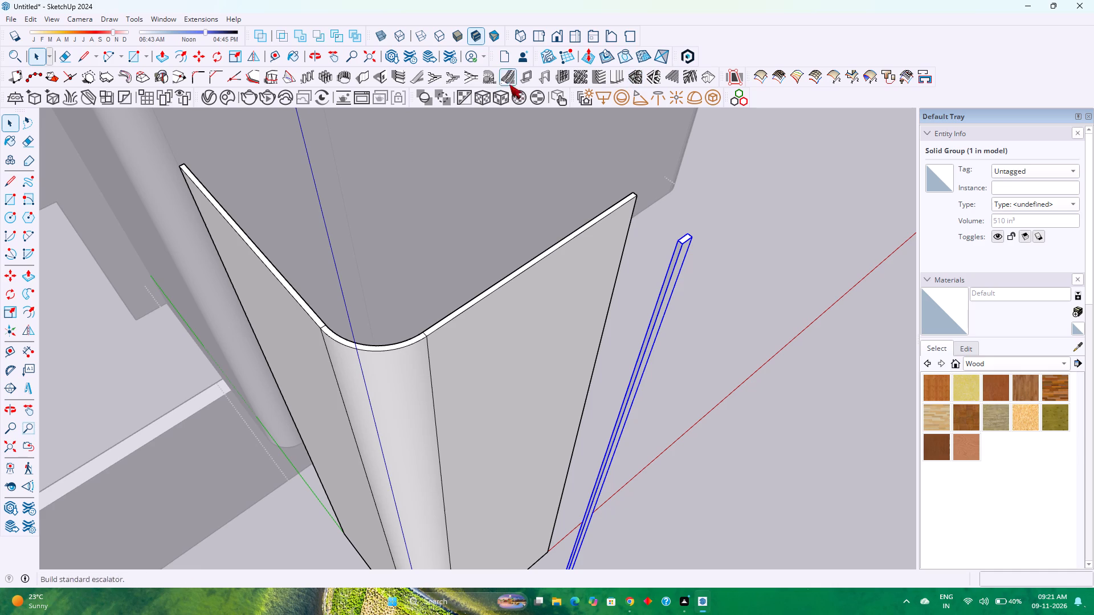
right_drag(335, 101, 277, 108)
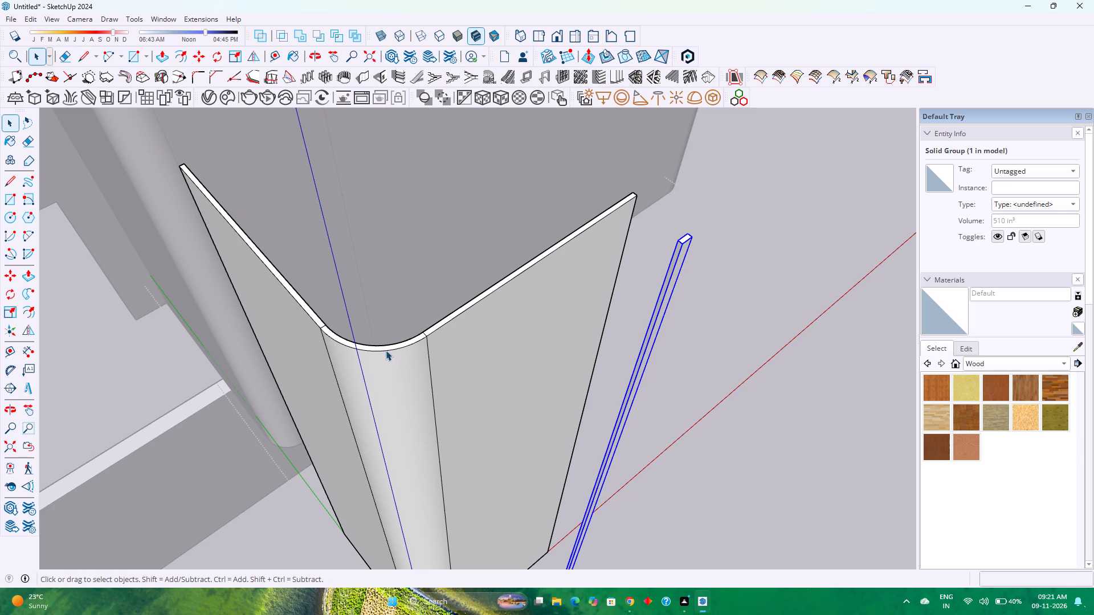
Undo the splitting of the panel's outer top corner arc into separate edges.
click(379, 350)
click(382, 350)
click(397, 351)
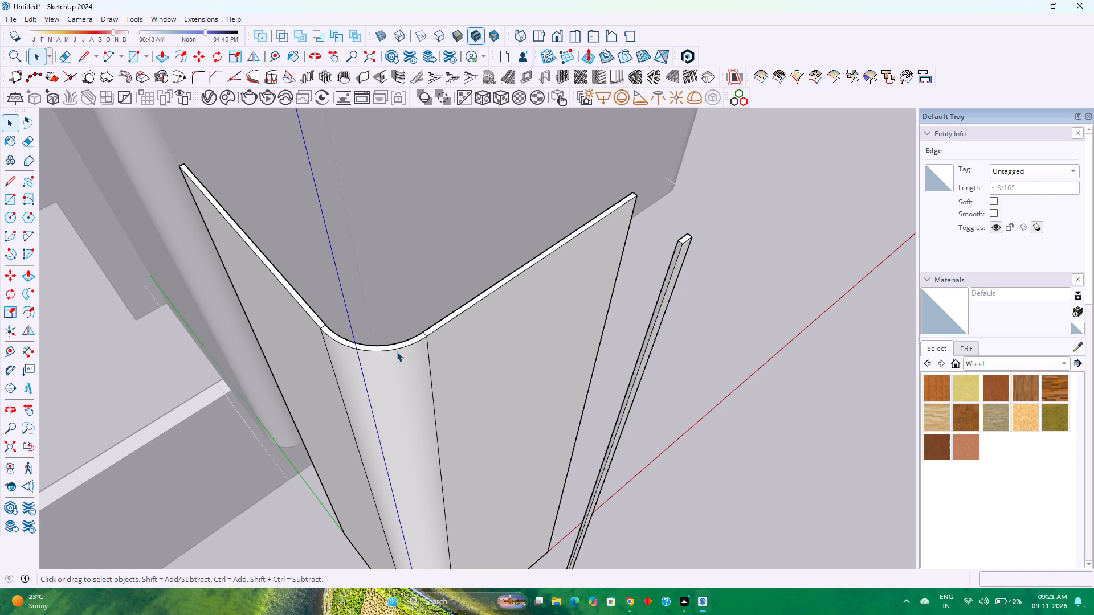
scroll(395, 350, up, 9)
click(383, 350)
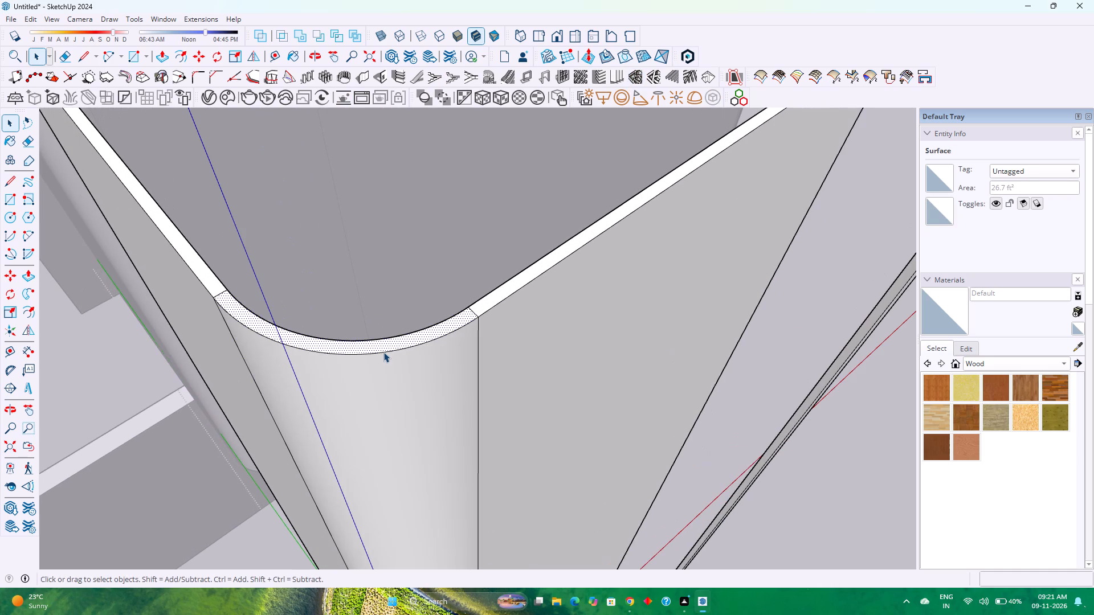
click(383, 352)
key(ctrl+z)
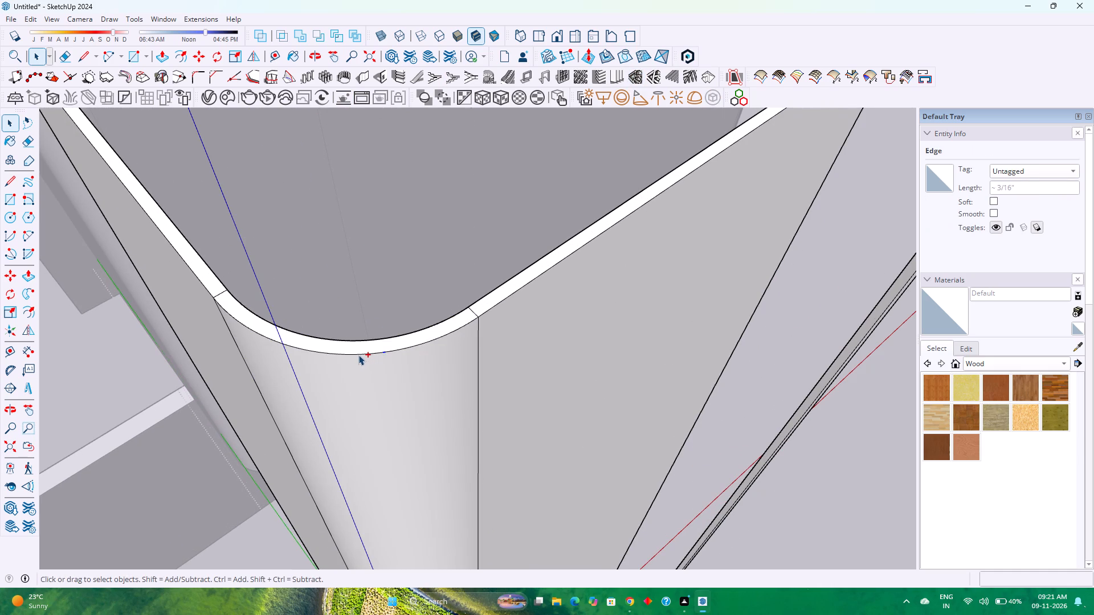
key(ctrl+z)
scroll(325, 326, down, 7)
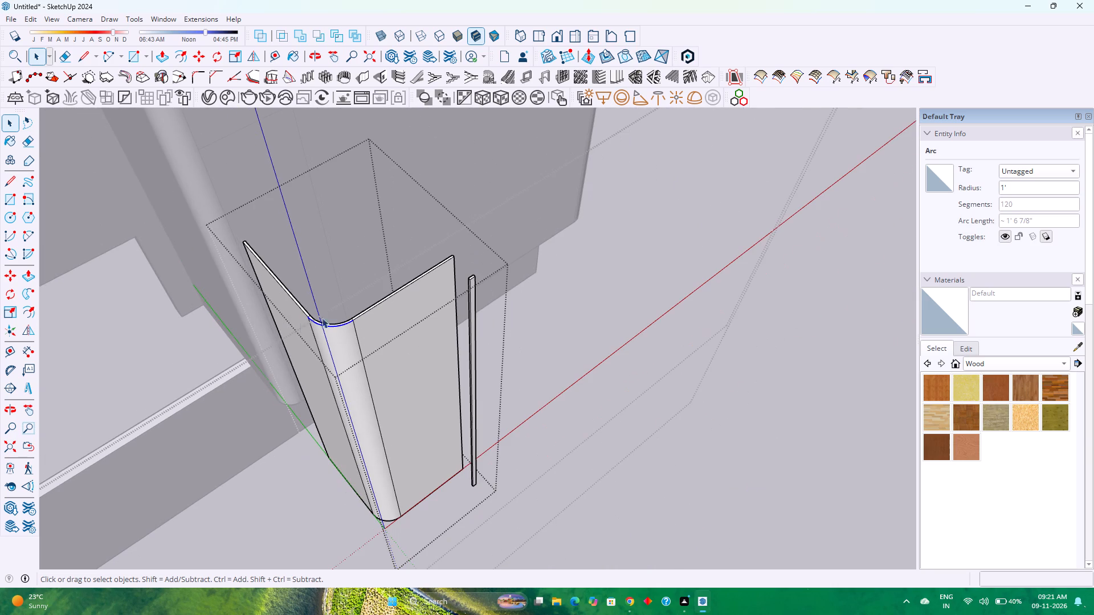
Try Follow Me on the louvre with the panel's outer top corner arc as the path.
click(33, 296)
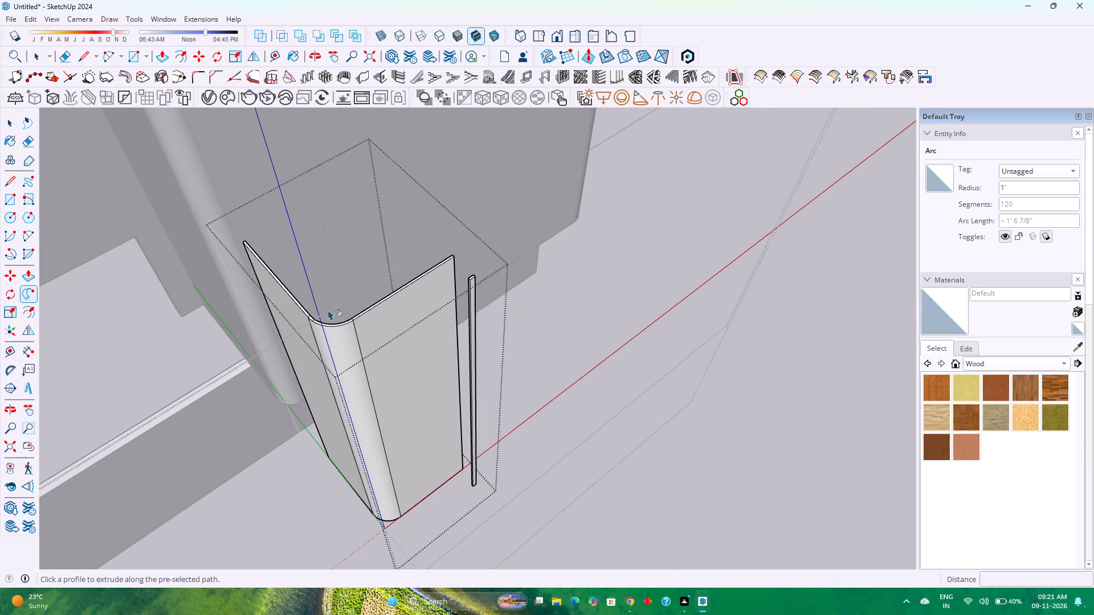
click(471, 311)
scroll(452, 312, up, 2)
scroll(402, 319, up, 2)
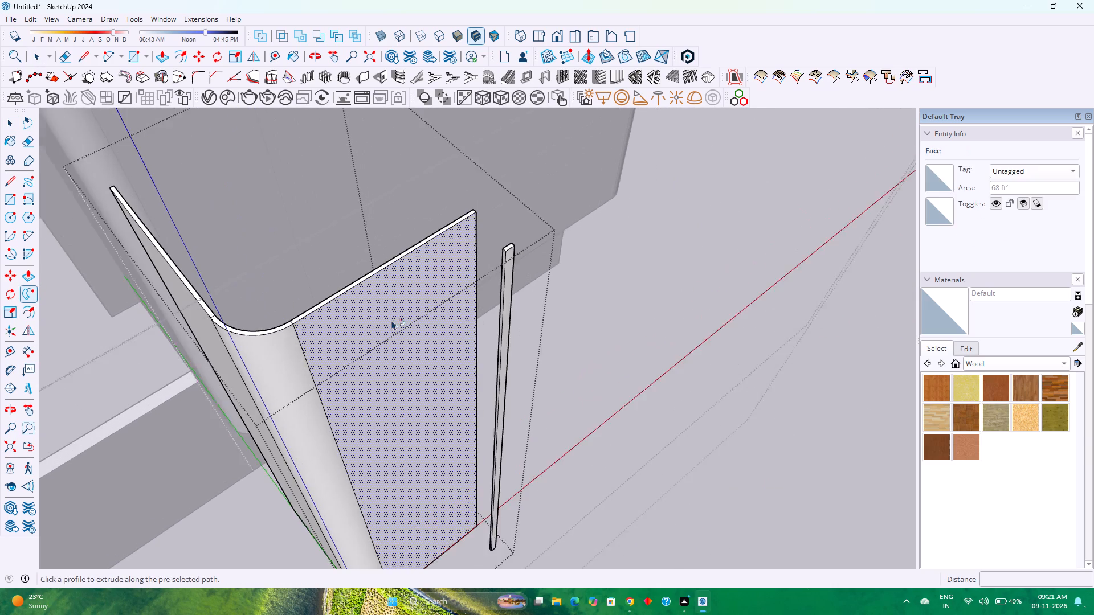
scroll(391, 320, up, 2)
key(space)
Select the panel's outer top corner arc.
scroll(251, 352, down, 2)
shift+middle_drag(243, 356, 391, 331)
scroll(393, 327, up, 3)
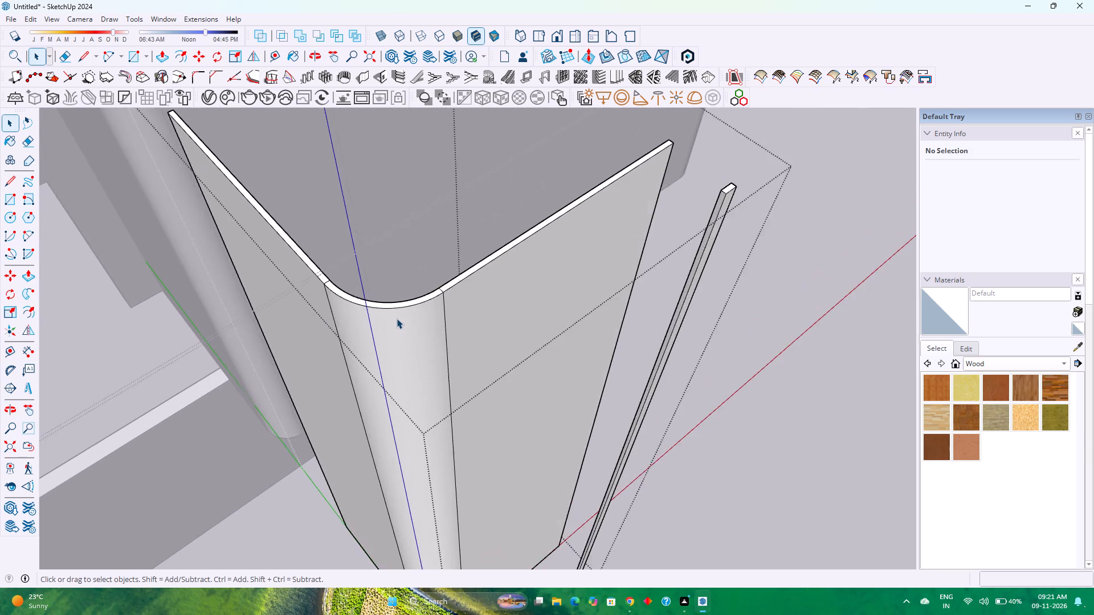
scroll(397, 318, up, 7)
middle_drag(426, 311, 500, 361)
scroll(500, 361, down, 2)
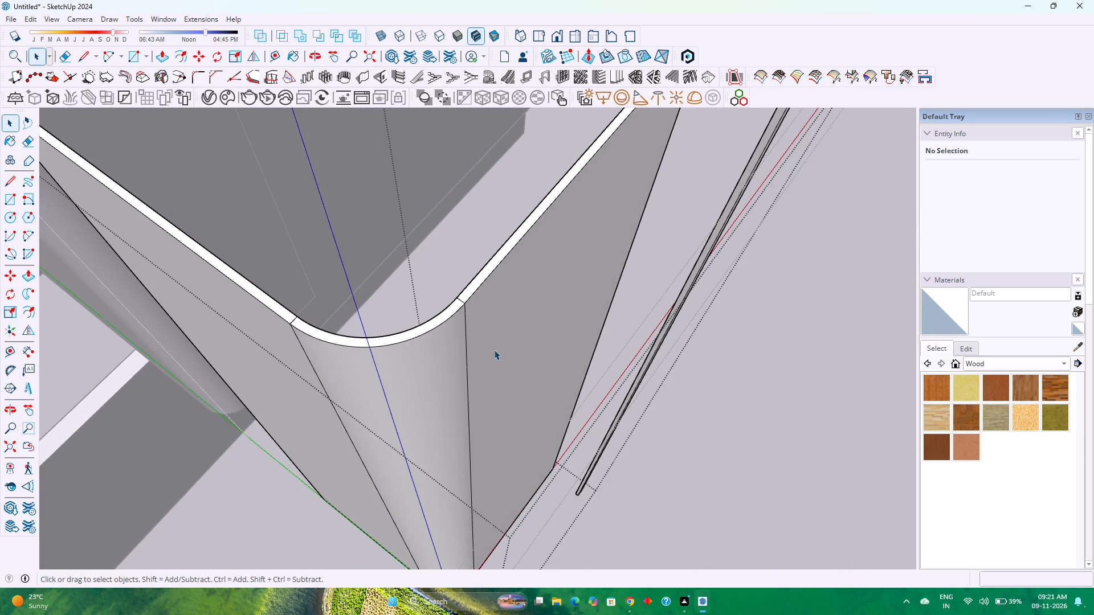
scroll(491, 347, down, 5)
click(463, 336)
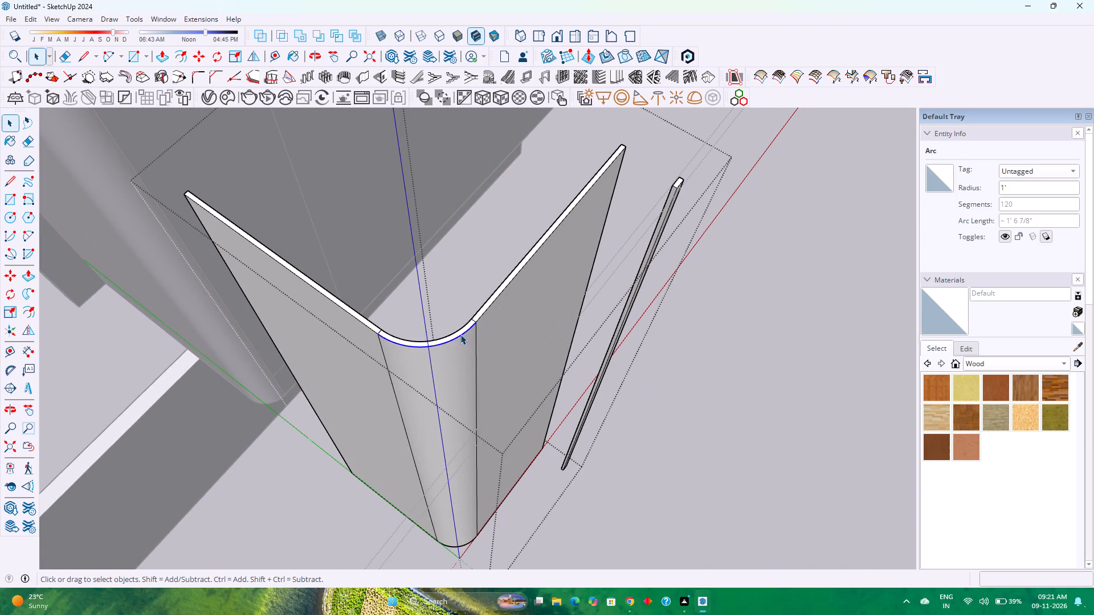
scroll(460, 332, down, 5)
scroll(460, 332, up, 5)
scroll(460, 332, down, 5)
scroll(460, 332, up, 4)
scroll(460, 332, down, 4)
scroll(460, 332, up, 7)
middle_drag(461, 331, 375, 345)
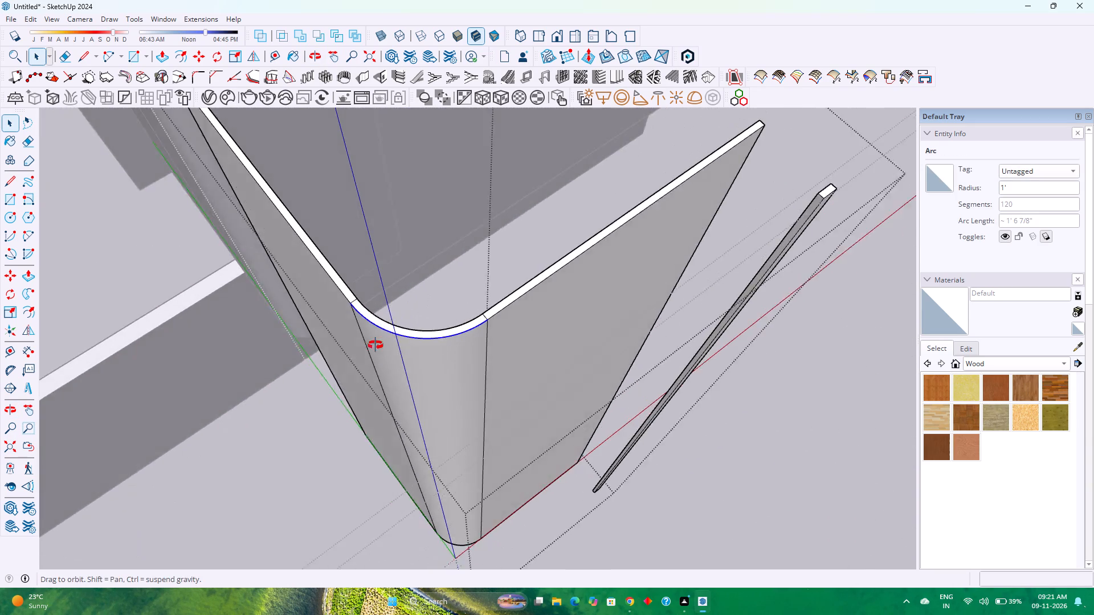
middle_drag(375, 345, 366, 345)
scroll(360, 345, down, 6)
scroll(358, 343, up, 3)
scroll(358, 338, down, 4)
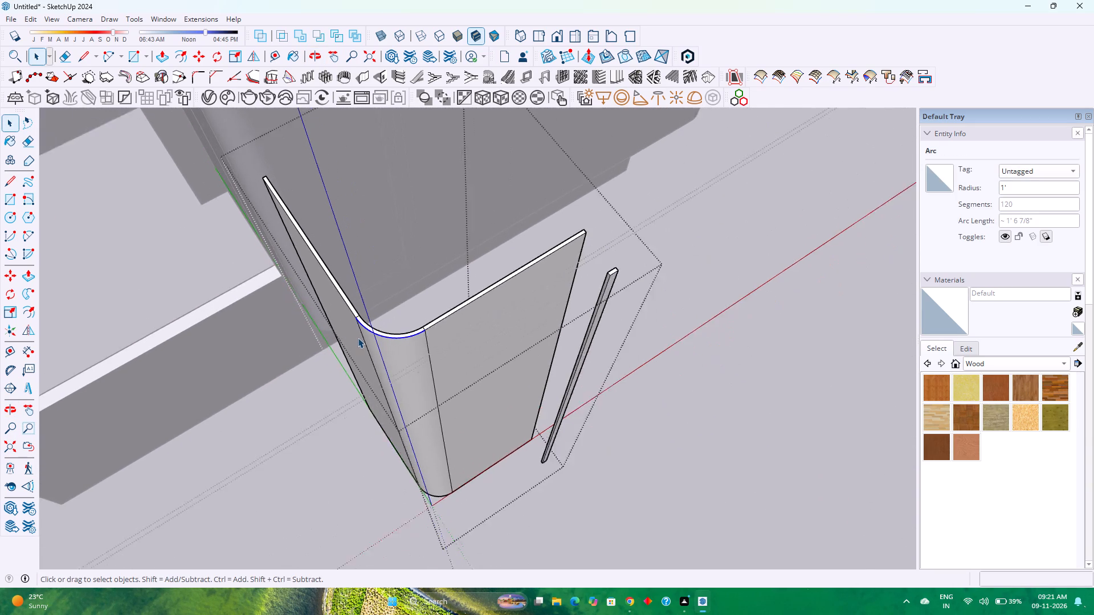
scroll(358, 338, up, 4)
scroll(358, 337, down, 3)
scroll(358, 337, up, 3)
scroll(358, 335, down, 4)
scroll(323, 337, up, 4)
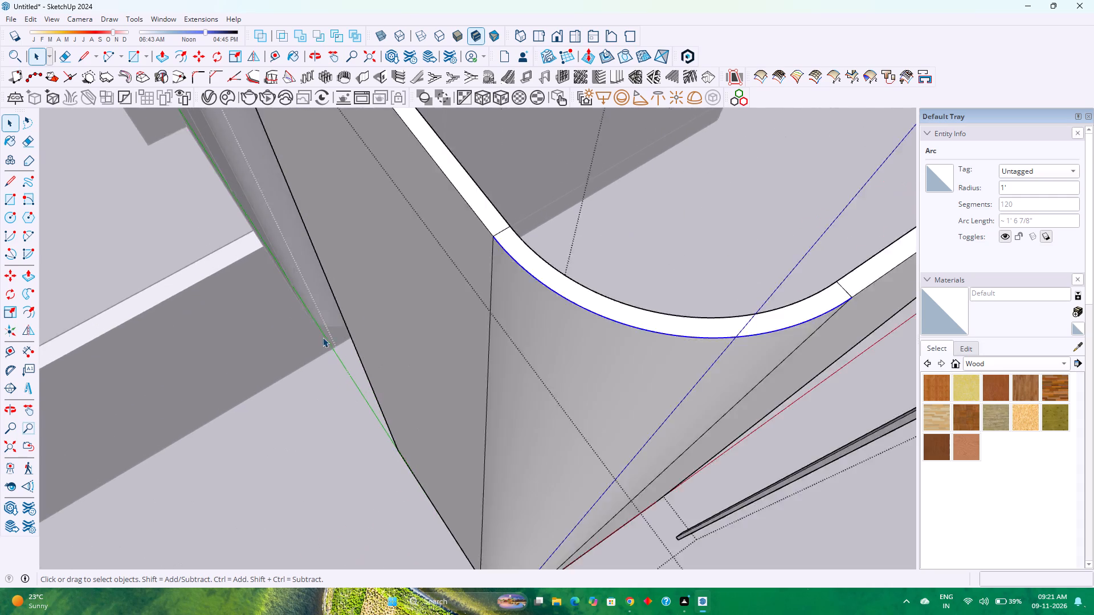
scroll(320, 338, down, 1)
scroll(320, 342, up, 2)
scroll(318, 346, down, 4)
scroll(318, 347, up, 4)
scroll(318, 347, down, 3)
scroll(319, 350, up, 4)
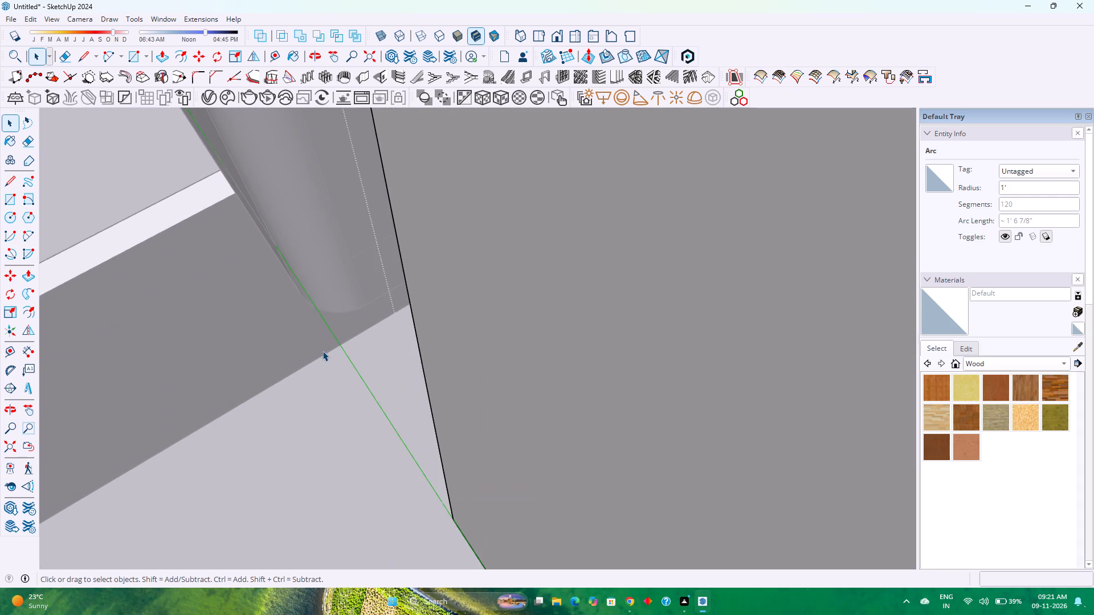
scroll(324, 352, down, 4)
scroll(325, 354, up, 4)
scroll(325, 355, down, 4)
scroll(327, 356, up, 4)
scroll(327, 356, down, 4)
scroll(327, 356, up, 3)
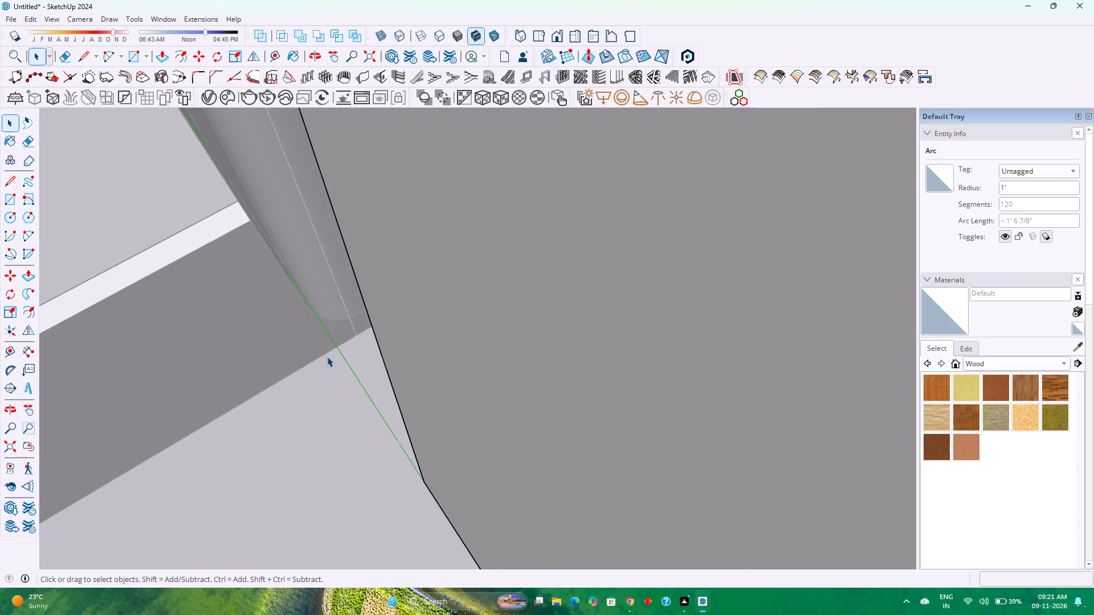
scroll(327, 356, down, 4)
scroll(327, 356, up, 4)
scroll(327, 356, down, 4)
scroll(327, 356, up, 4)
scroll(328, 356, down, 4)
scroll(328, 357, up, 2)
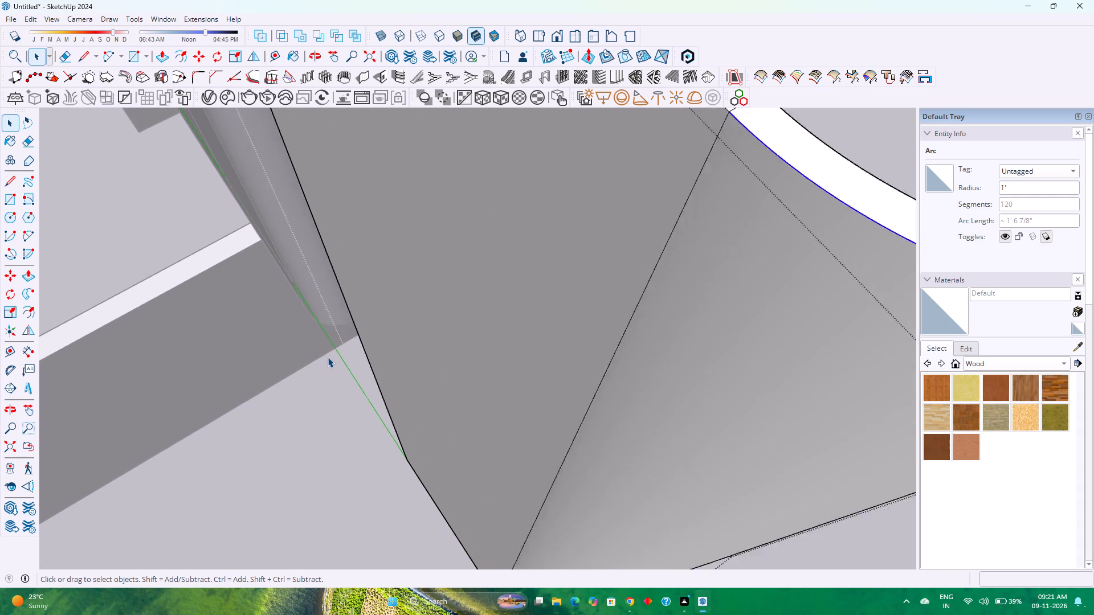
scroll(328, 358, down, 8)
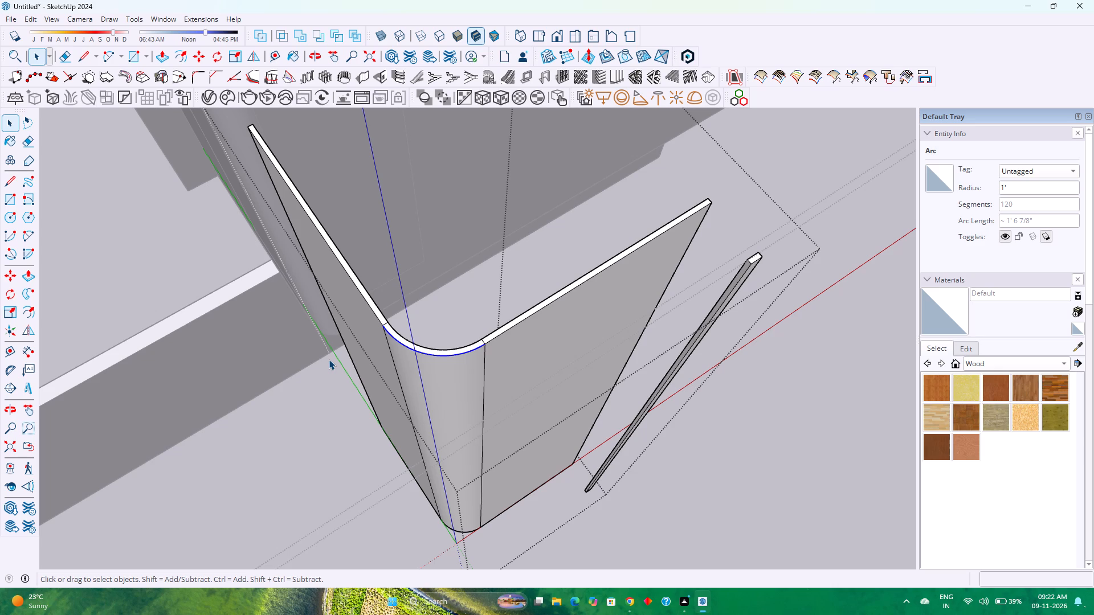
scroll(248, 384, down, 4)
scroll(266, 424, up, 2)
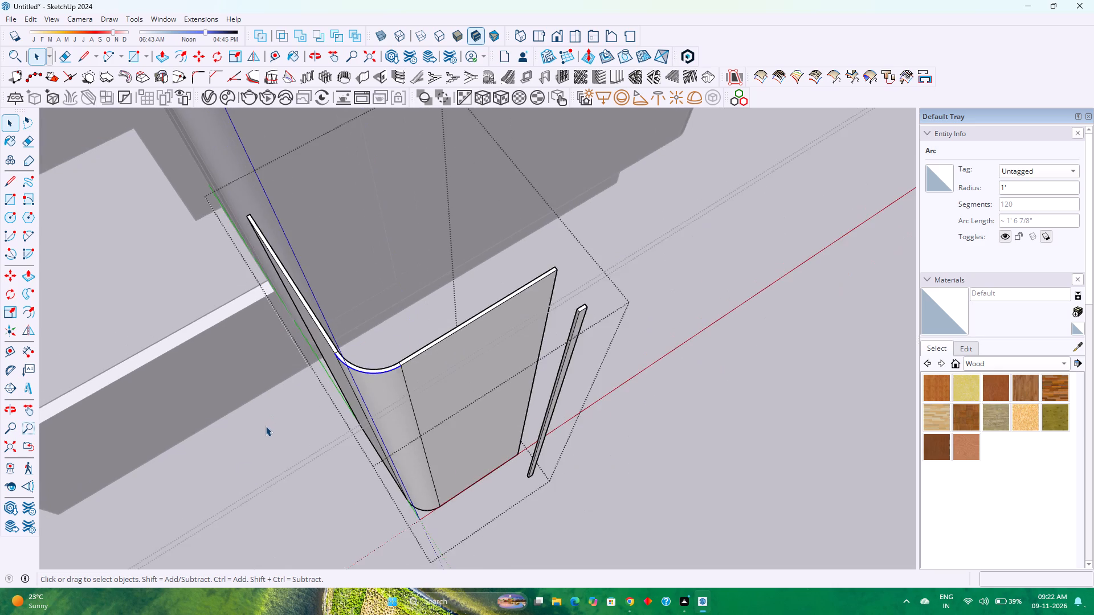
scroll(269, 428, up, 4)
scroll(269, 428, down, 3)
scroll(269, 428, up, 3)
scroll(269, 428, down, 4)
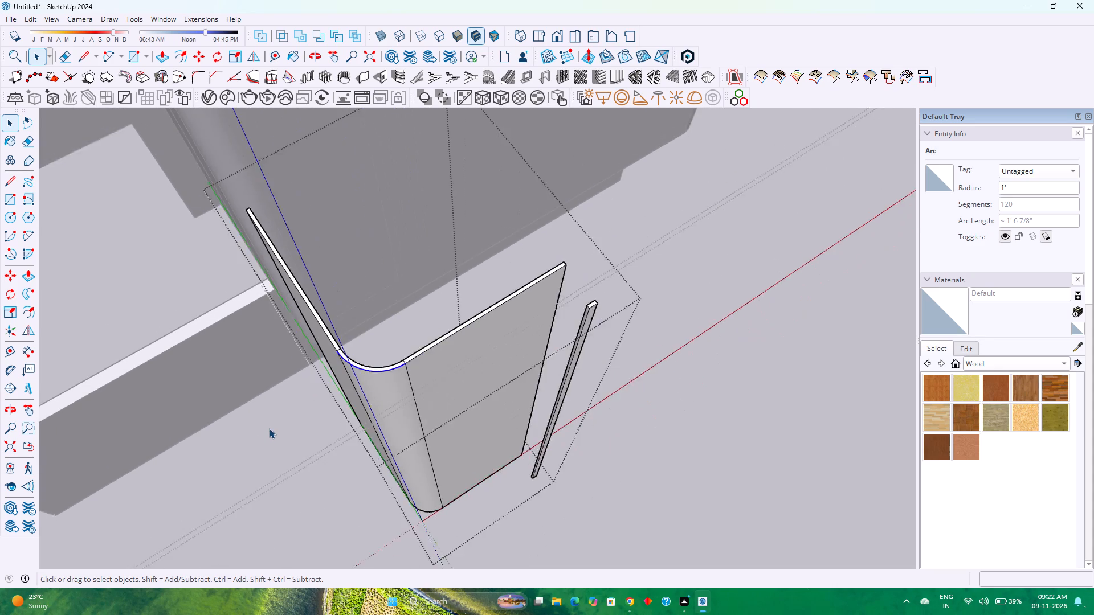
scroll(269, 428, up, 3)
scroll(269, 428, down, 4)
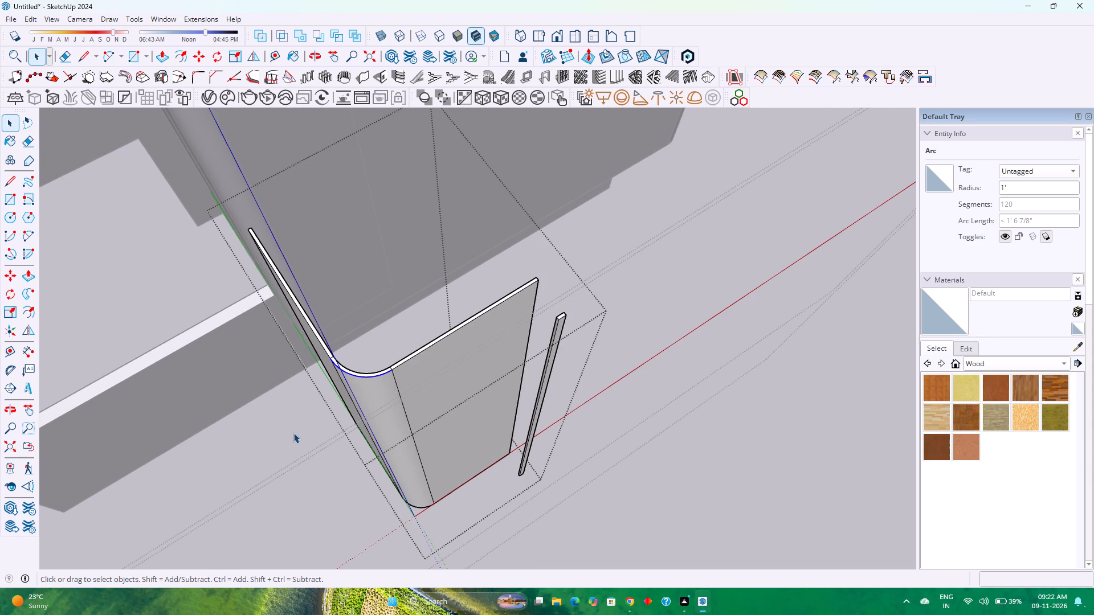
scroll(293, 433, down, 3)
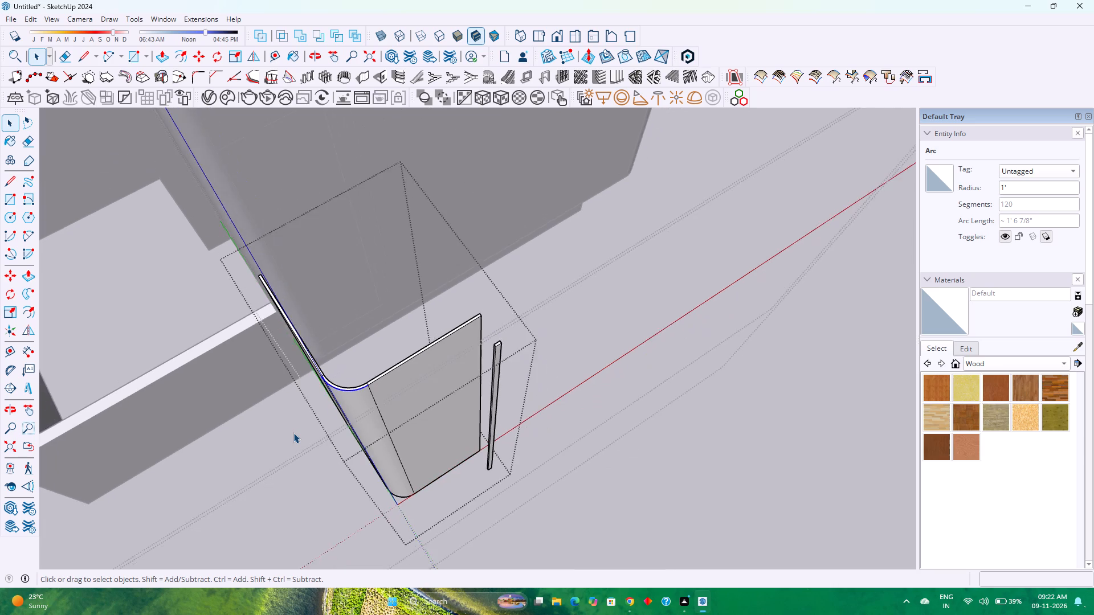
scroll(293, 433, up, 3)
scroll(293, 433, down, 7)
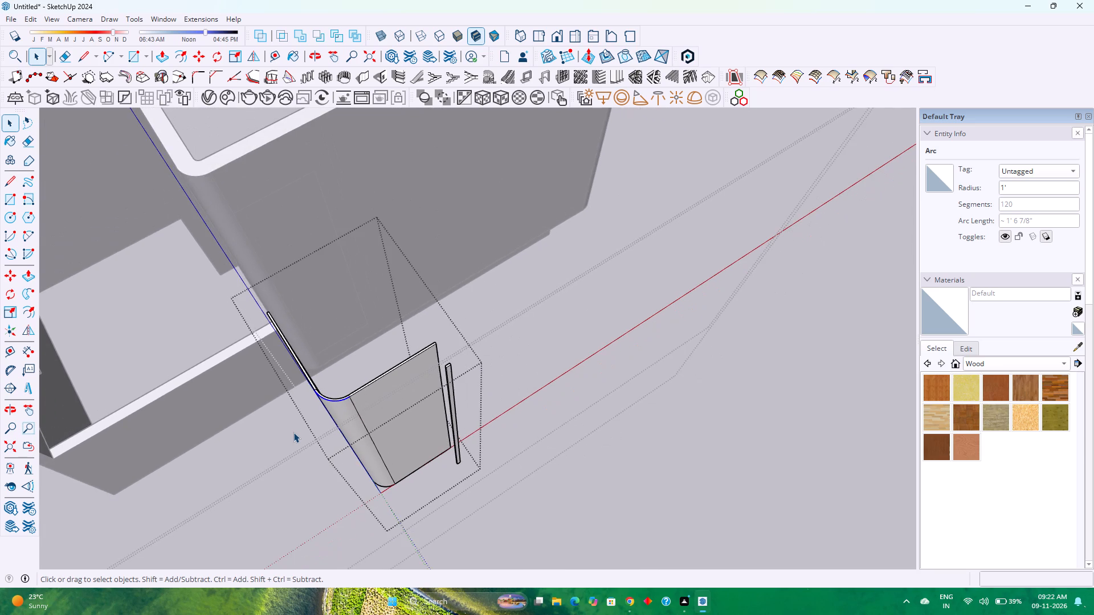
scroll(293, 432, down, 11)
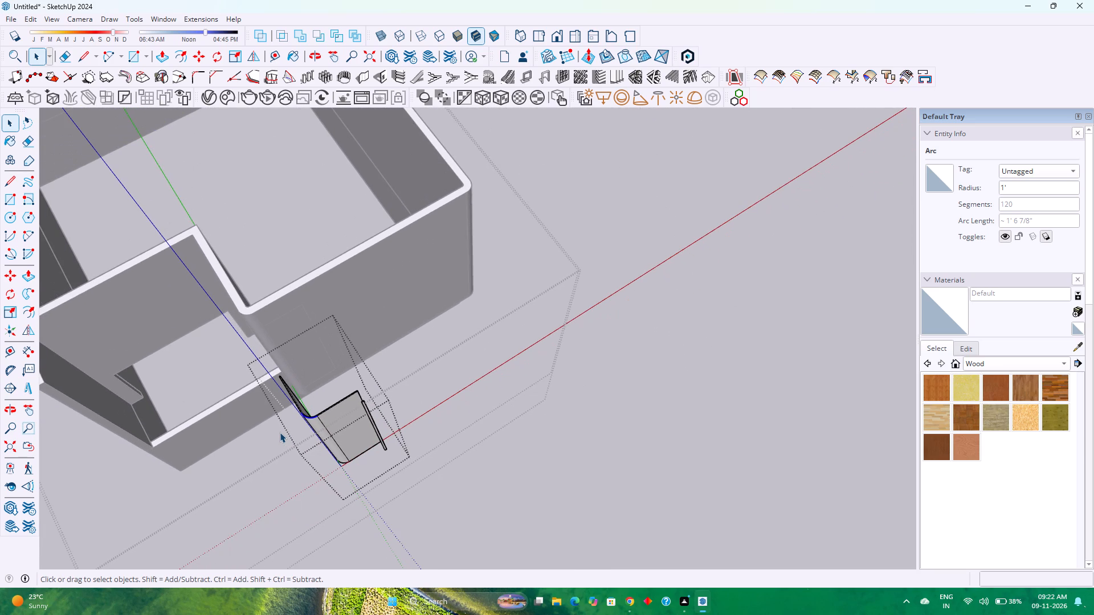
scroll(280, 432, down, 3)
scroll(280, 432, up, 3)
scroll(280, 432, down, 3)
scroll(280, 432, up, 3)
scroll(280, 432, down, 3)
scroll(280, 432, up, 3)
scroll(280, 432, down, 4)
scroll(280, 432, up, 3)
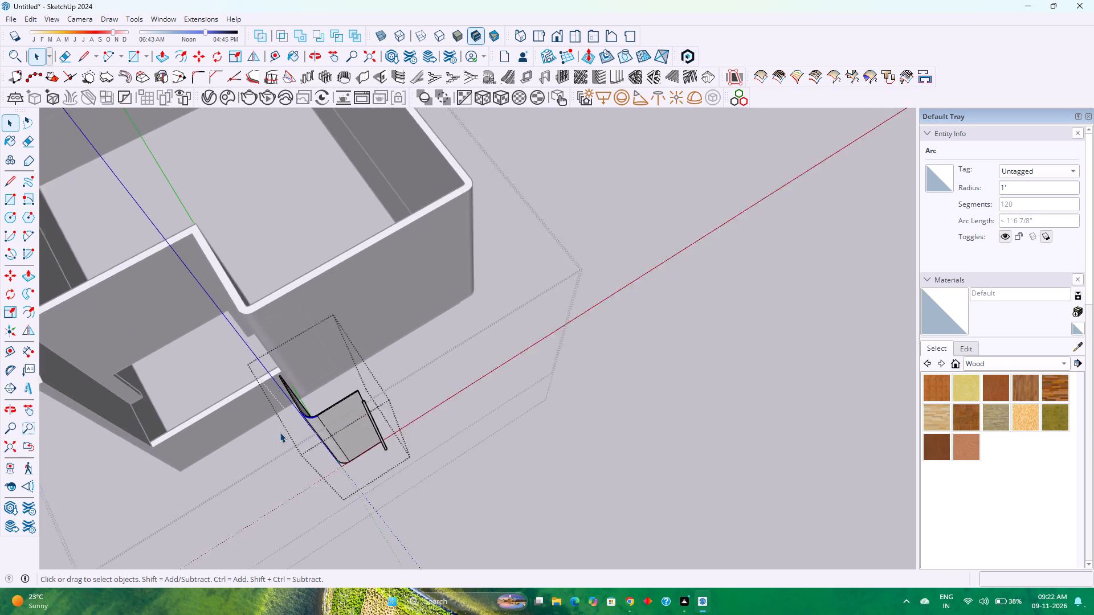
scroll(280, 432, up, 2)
Look over the Curve Maker tool set and dismiss it.
right_click(801, 103)
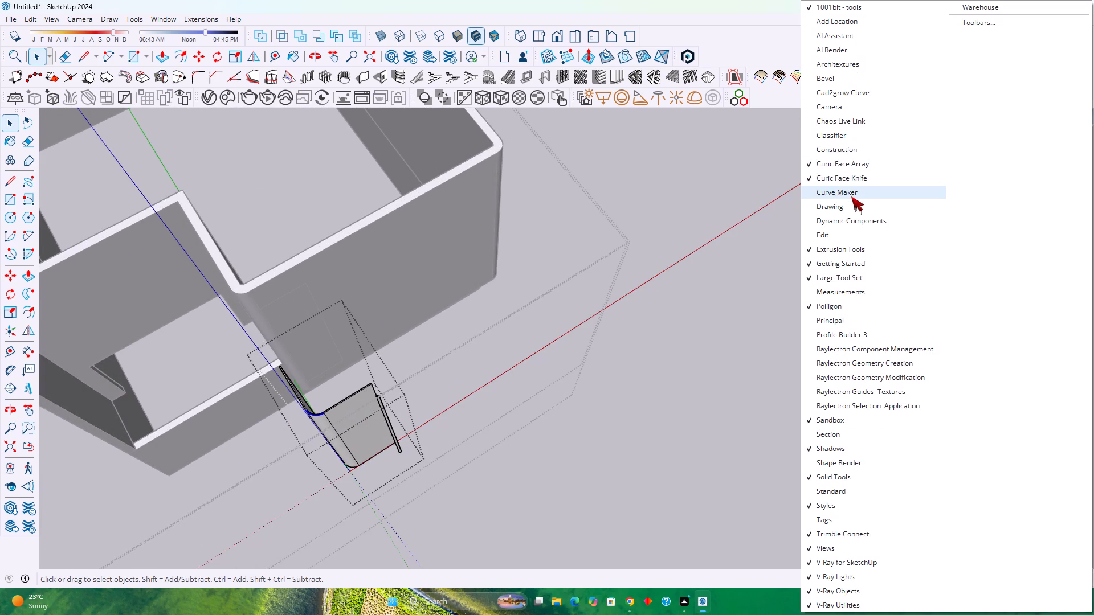
click(860, 186)
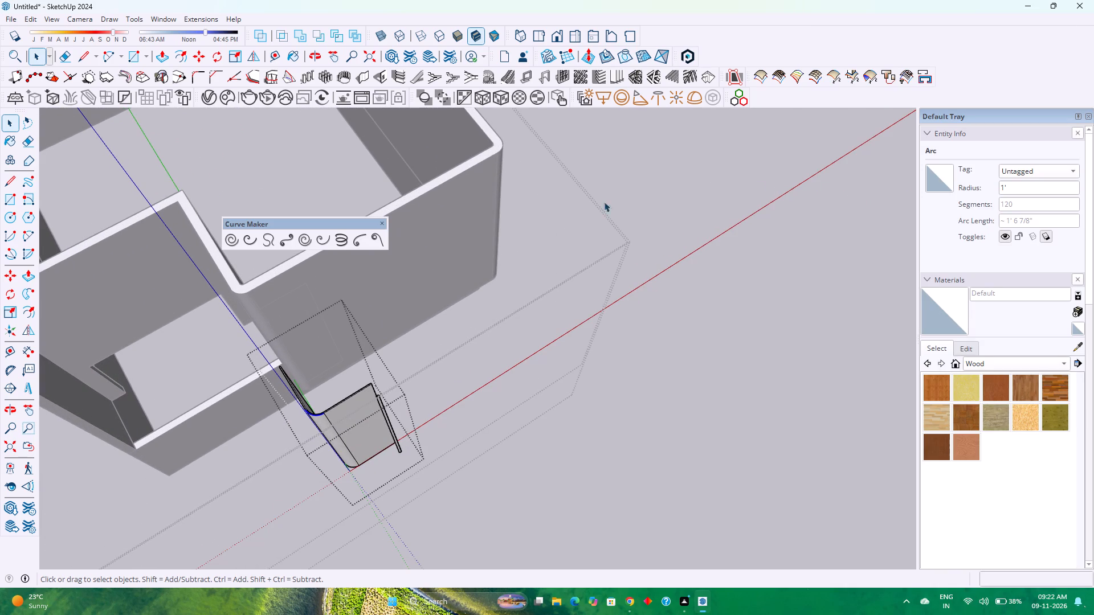
click(380, 223)
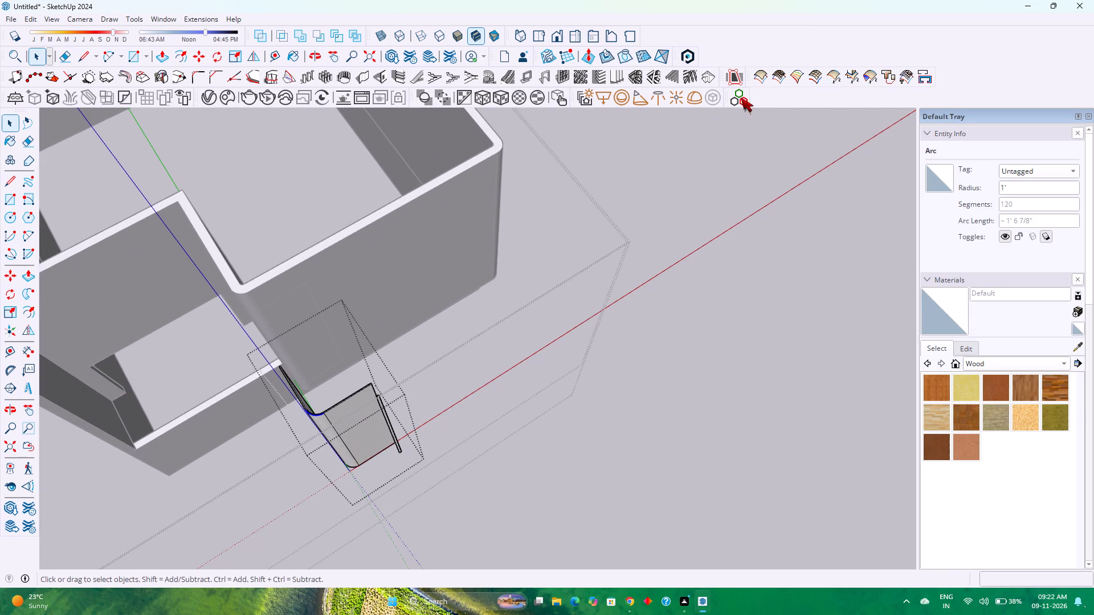
Show the Shape Bender tool set and dock it at the end of the lowest tool row.
right_click(758, 104)
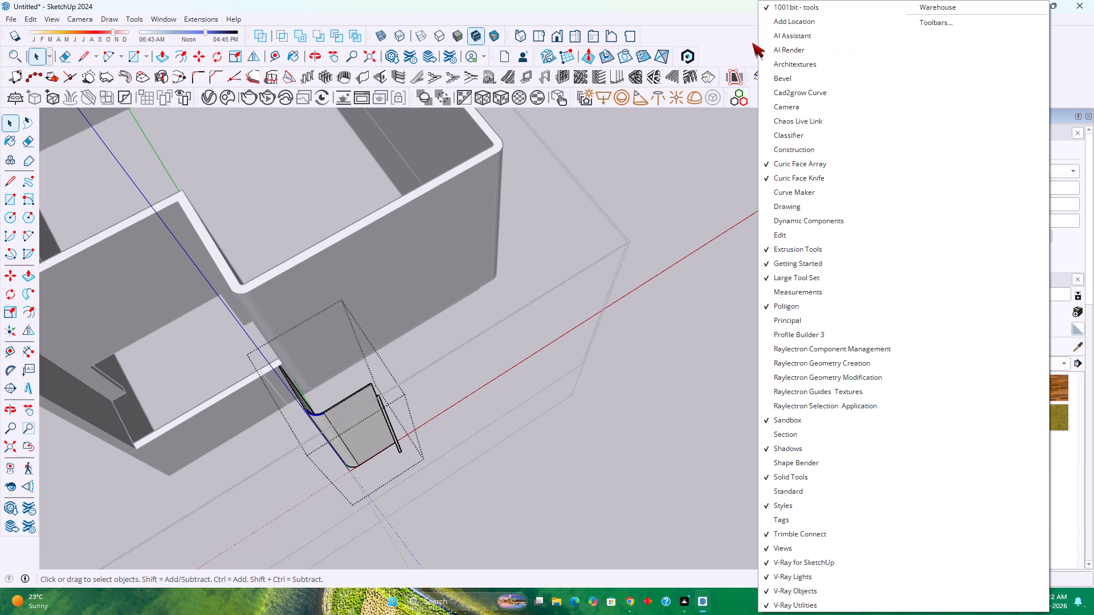
click(732, 44)
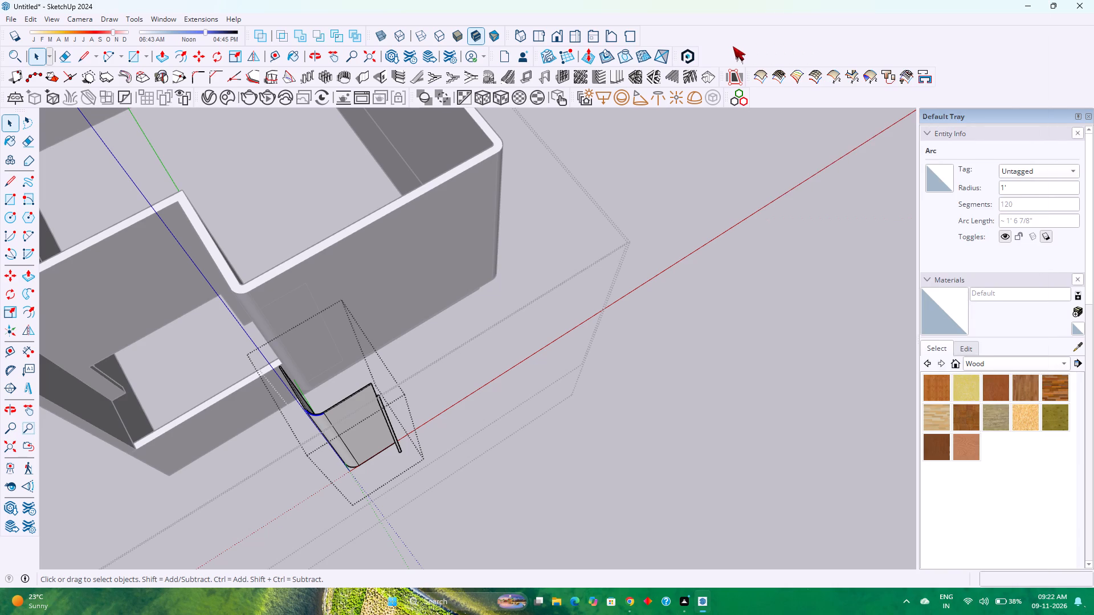
right_click(742, 52)
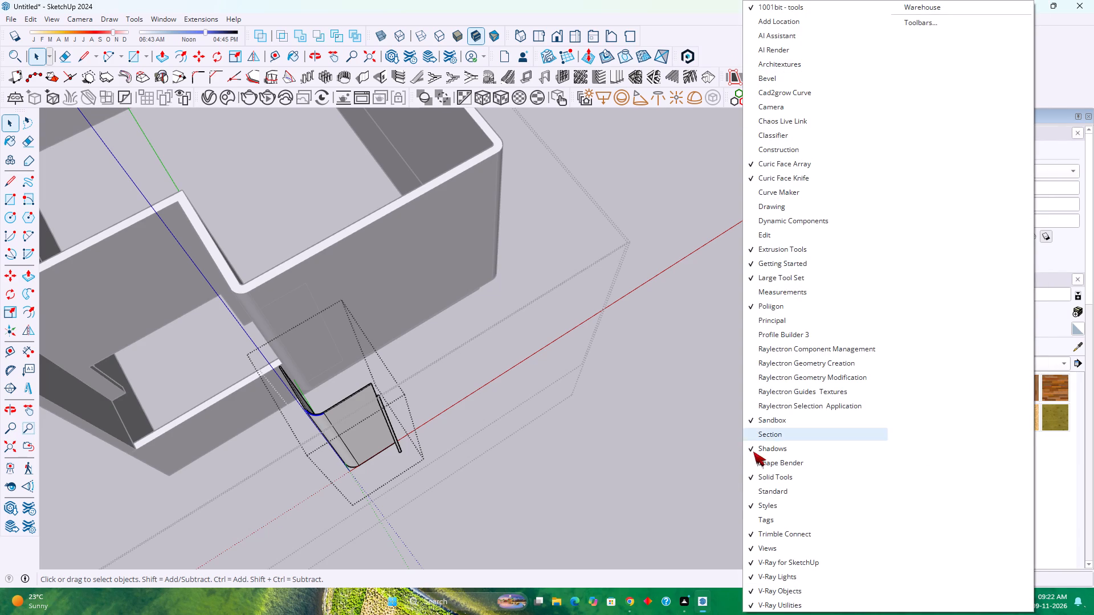
click(796, 464)
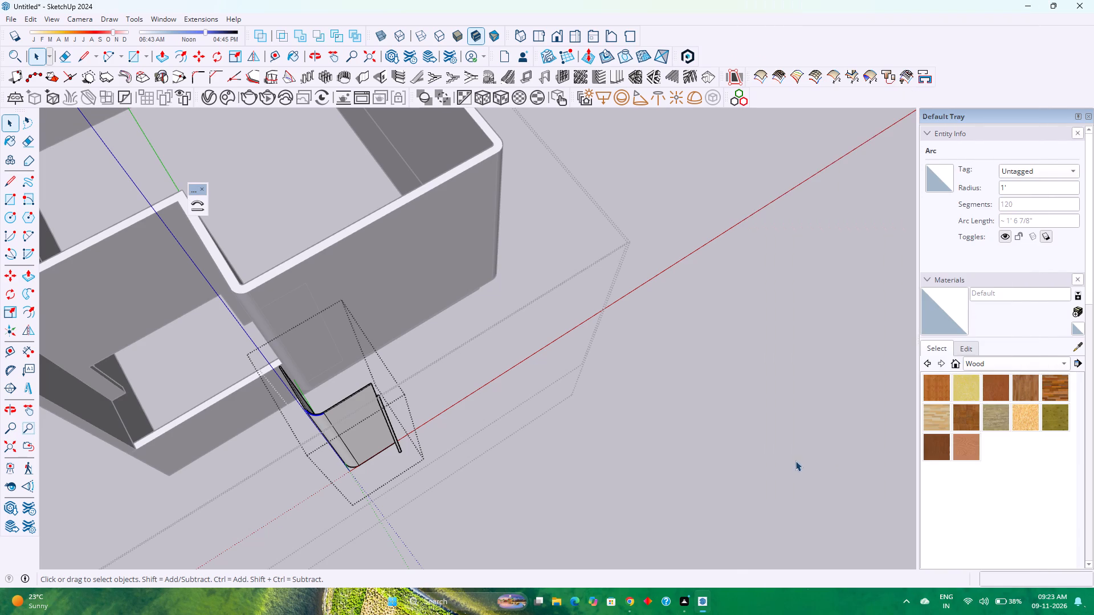
drag(194, 193, 708, 55)
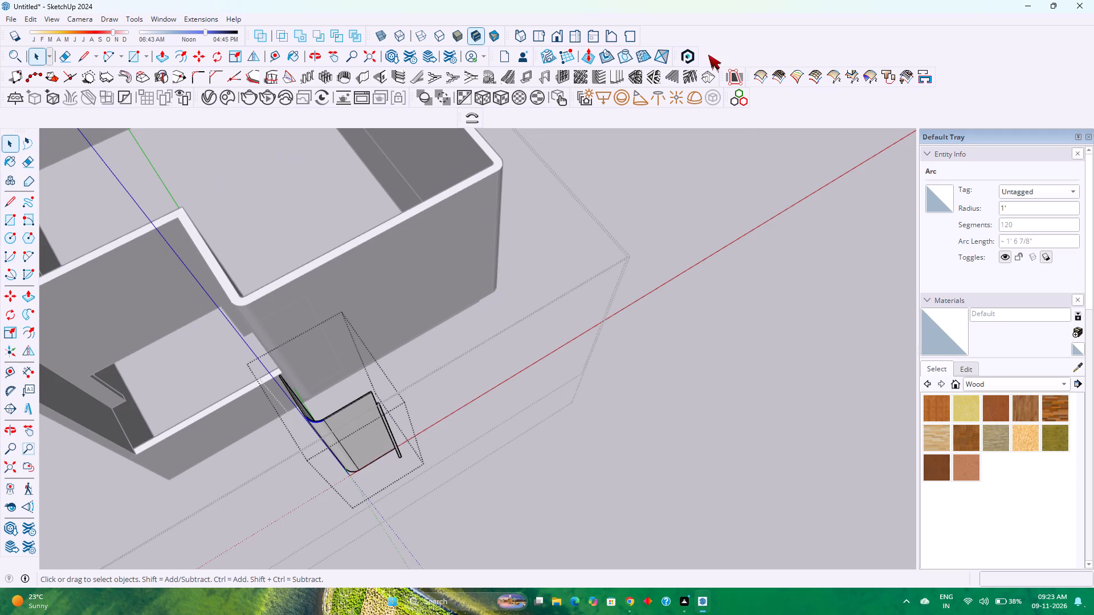
drag(708, 55, 754, 88)
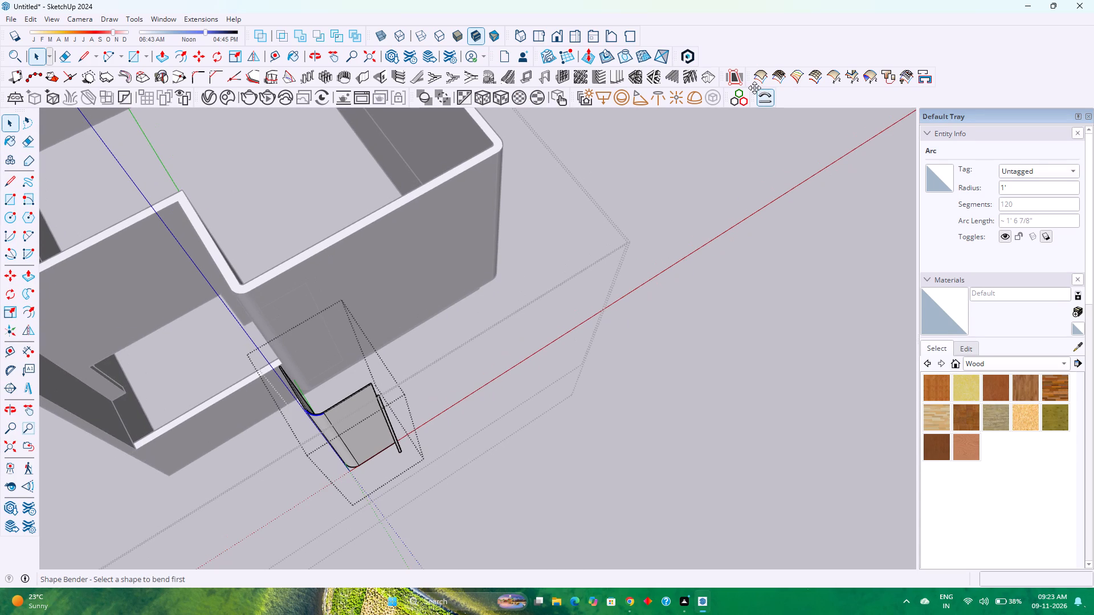
drag(754, 88, 751, 88)
Inside the louvre group, array the louvre's geometry along the panel's straight face towards the rounded corner, with 5 copies spaced 3" apart.
scroll(337, 419, up, 7)
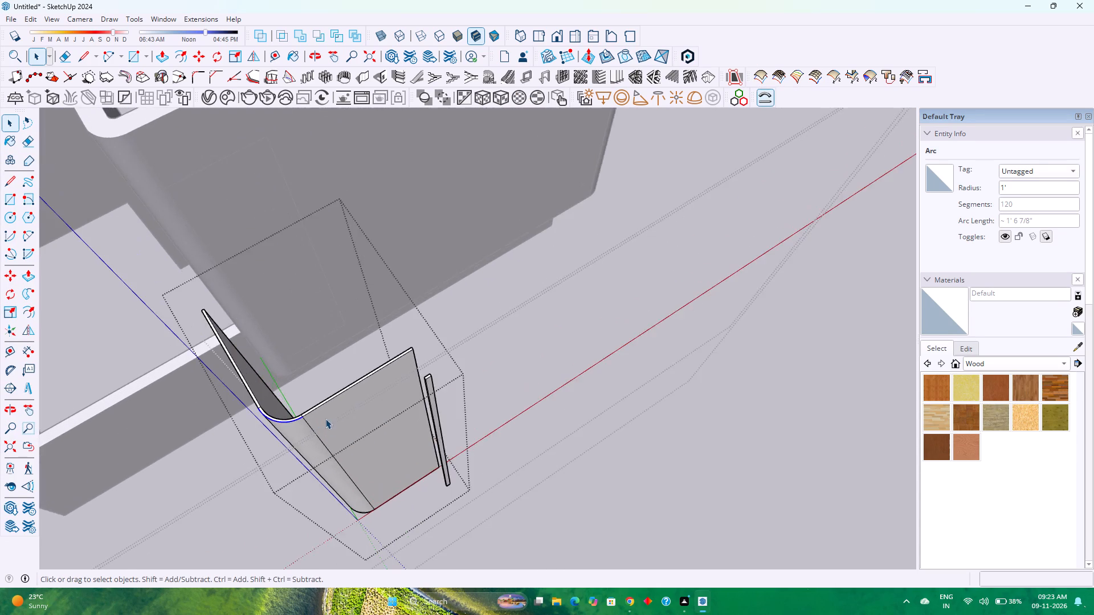
scroll(325, 419, up, 3)
middle_drag(302, 440, 402, 413)
middle_click(402, 413)
scroll(450, 379, up, 9)
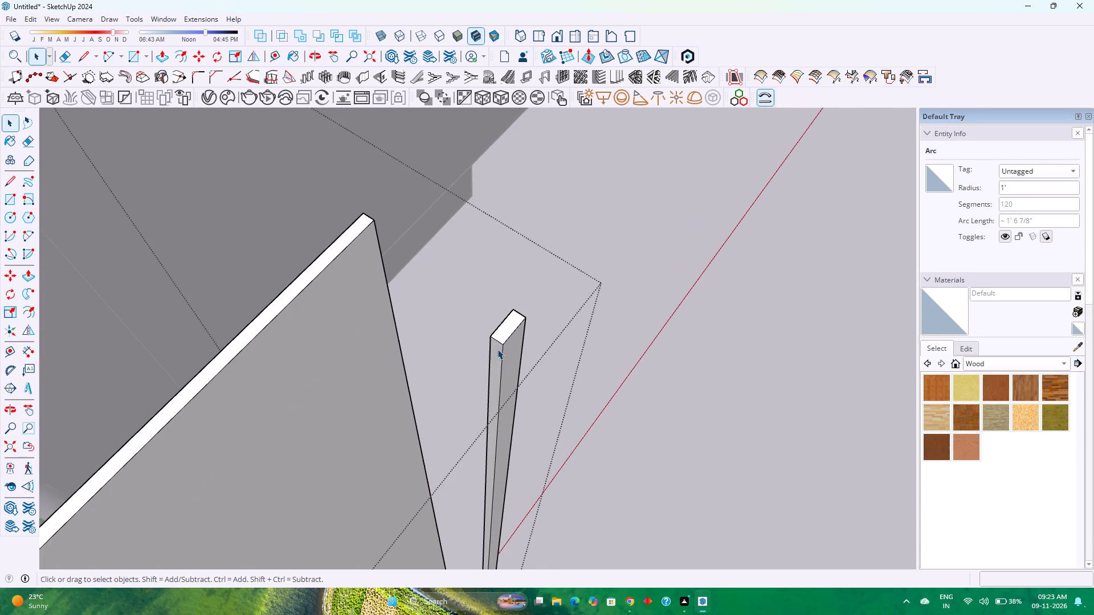
double_click(503, 346)
scroll(503, 345, up, 3)
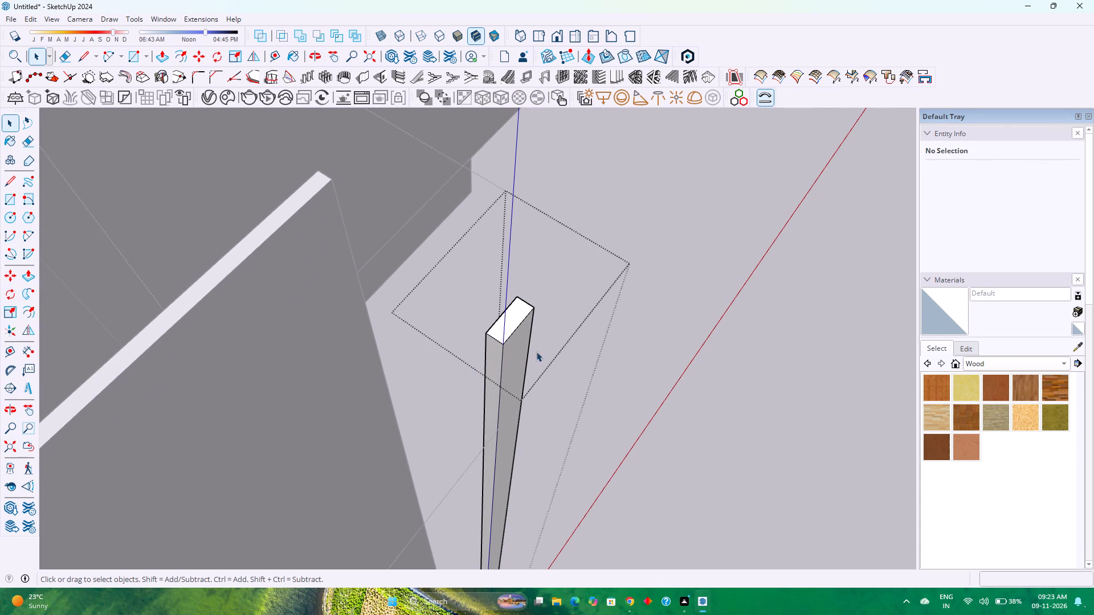
triple_click(518, 313)
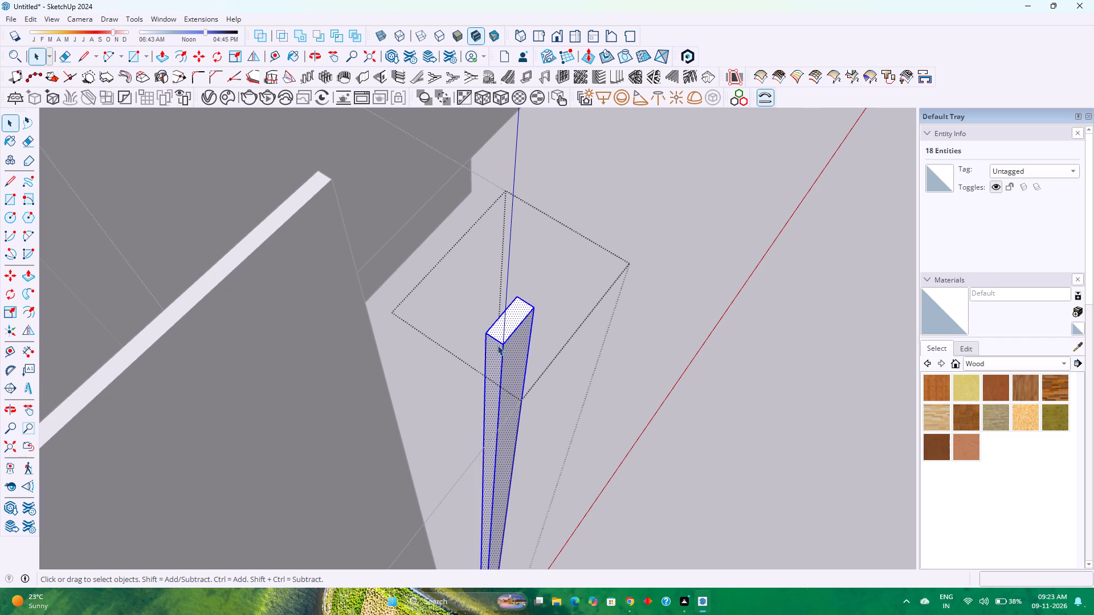
key(m)
click(535, 306)
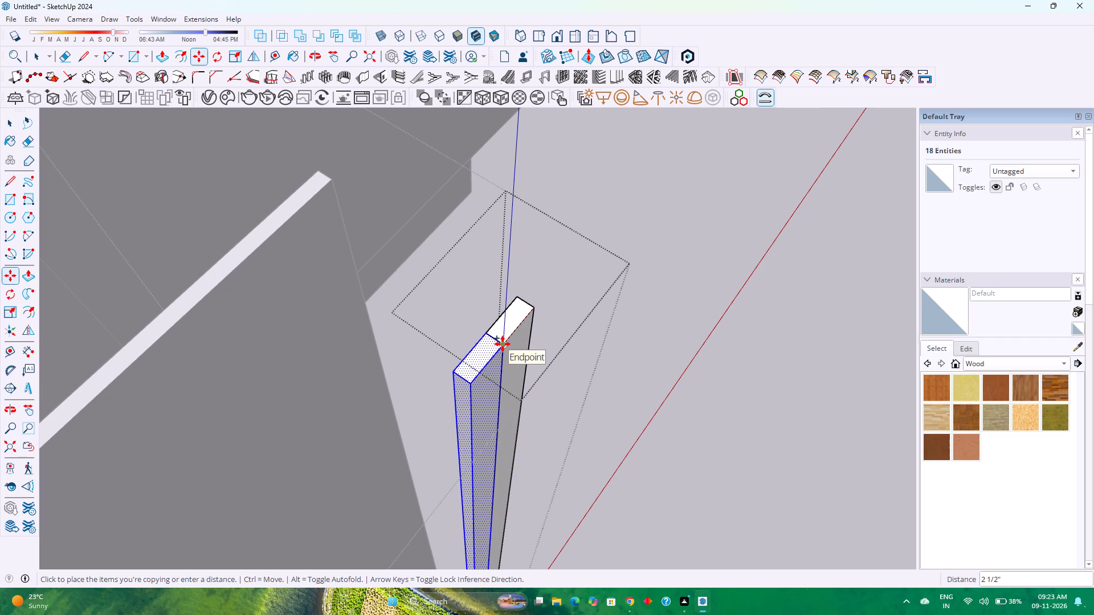
key(3)
key(Return)
text(*5)
key(Return)
Change the louvre array to 10 copies and leave the louvre group.
scroll(521, 307, down, 4)
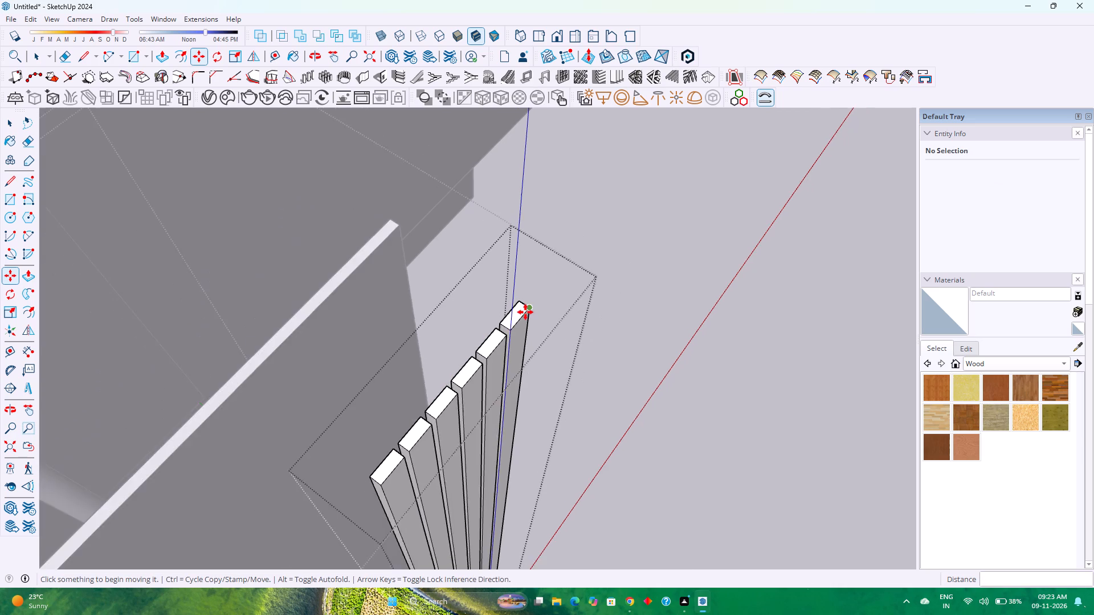
scroll(525, 312, down, 7)
text(*10)
key(Return)
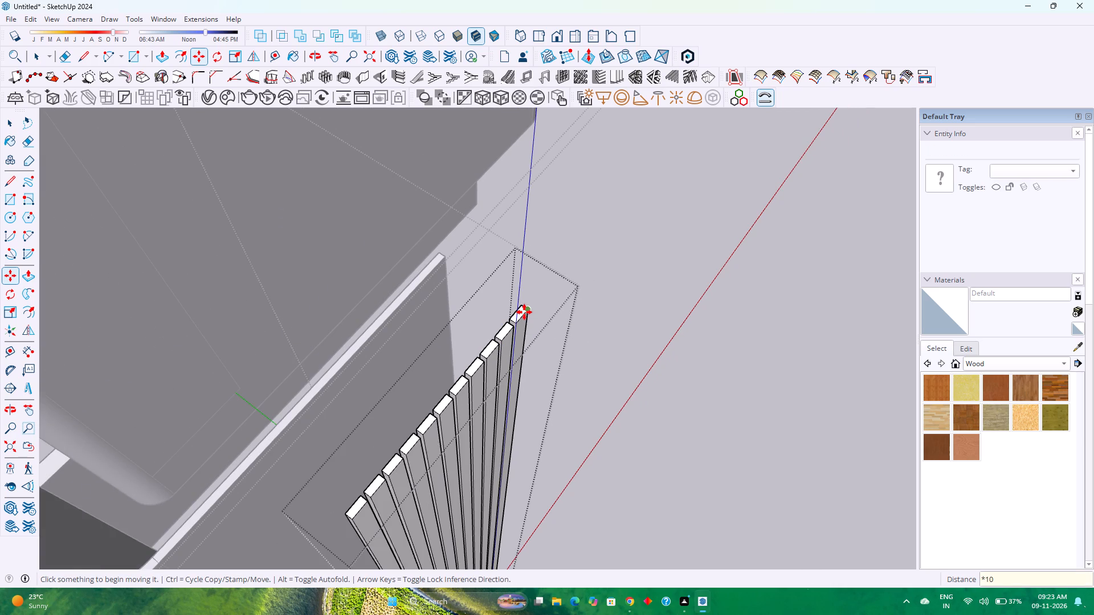
scroll(503, 303, down, 11)
scroll(520, 289, up, 4)
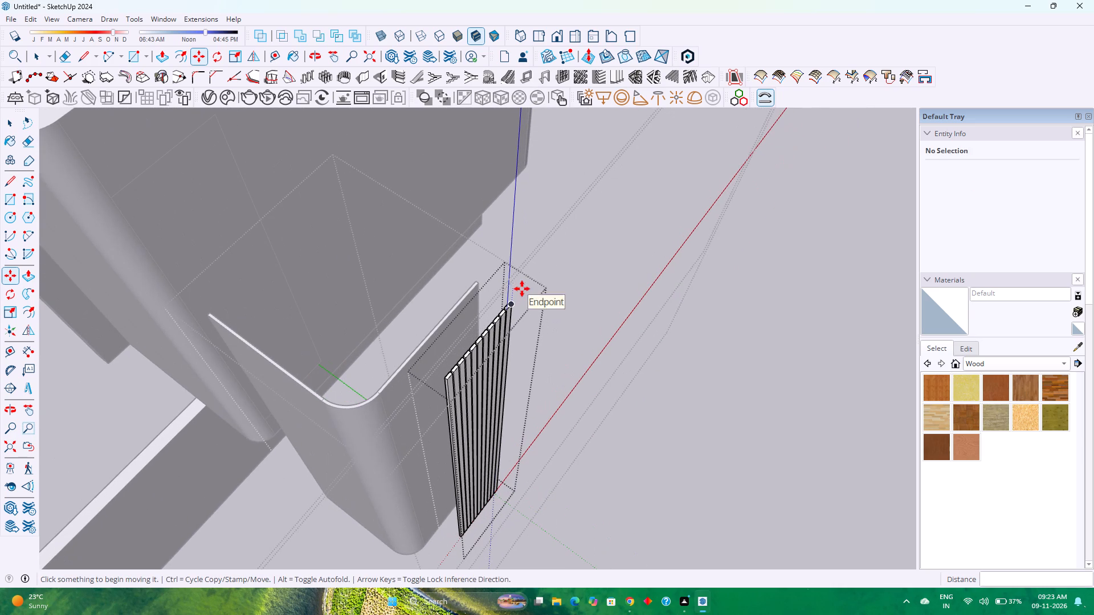
key(space)
key(Escape)
Start a line at the top outer corner of the arrayed louvre nearest the panel's rounded corner.
scroll(512, 364, up, 4)
scroll(459, 333, up, 2)
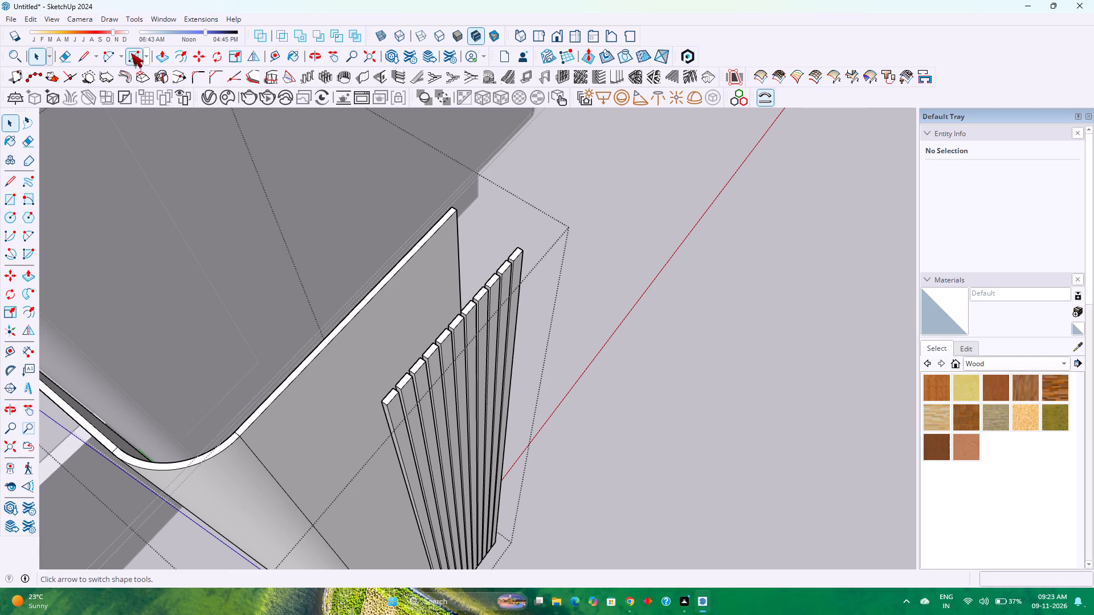
click(84, 54)
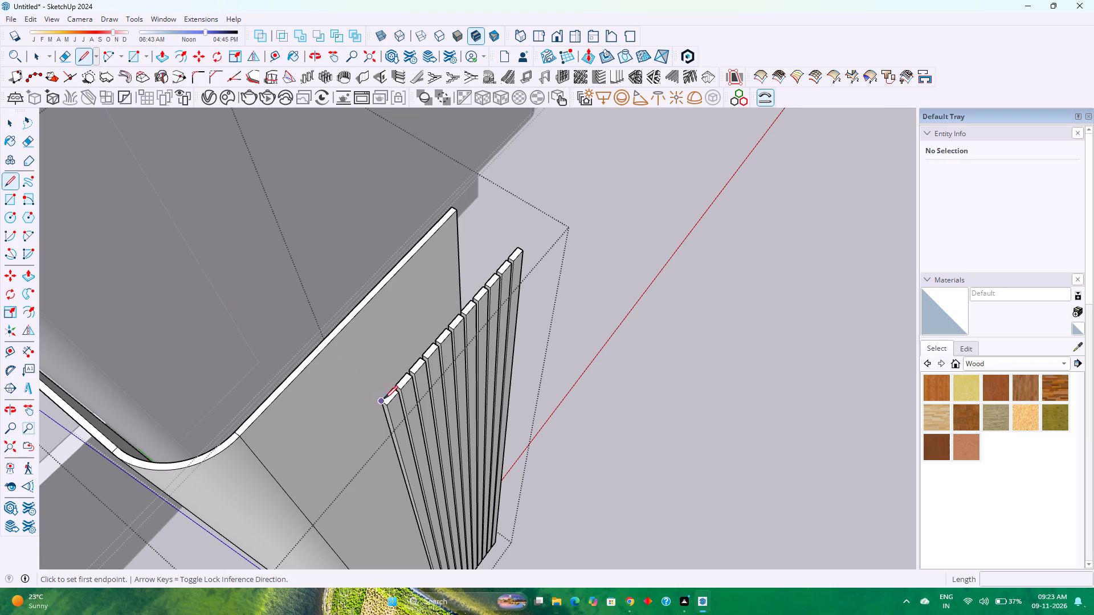
scroll(389, 408, up, 5)
click(389, 408)
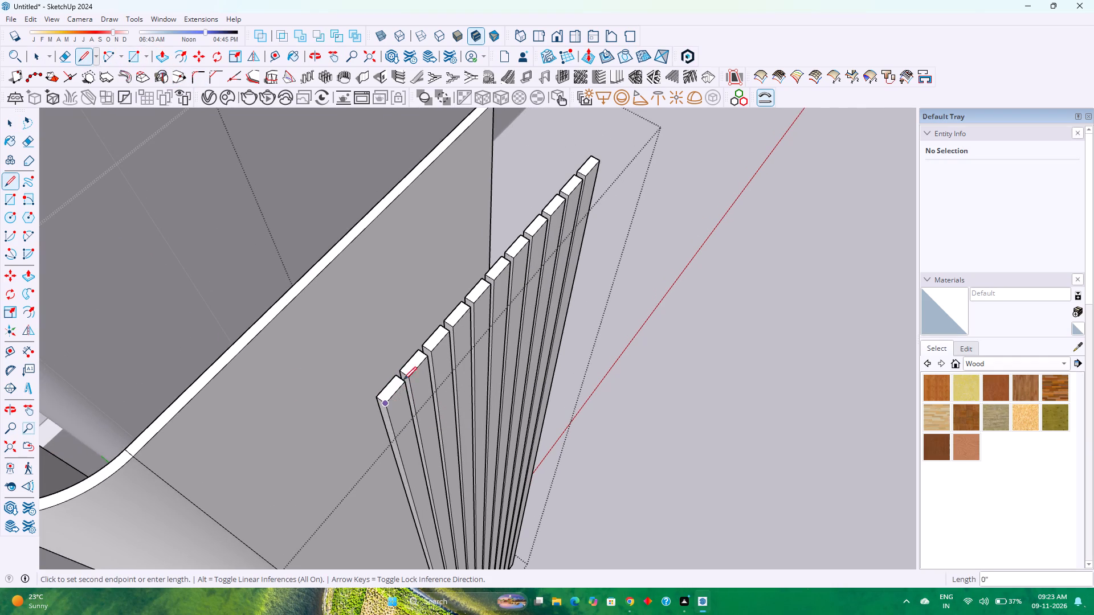
Finish a line about 2' 8 1/2" long along the front top edge of the slat panel.
click(599, 161)
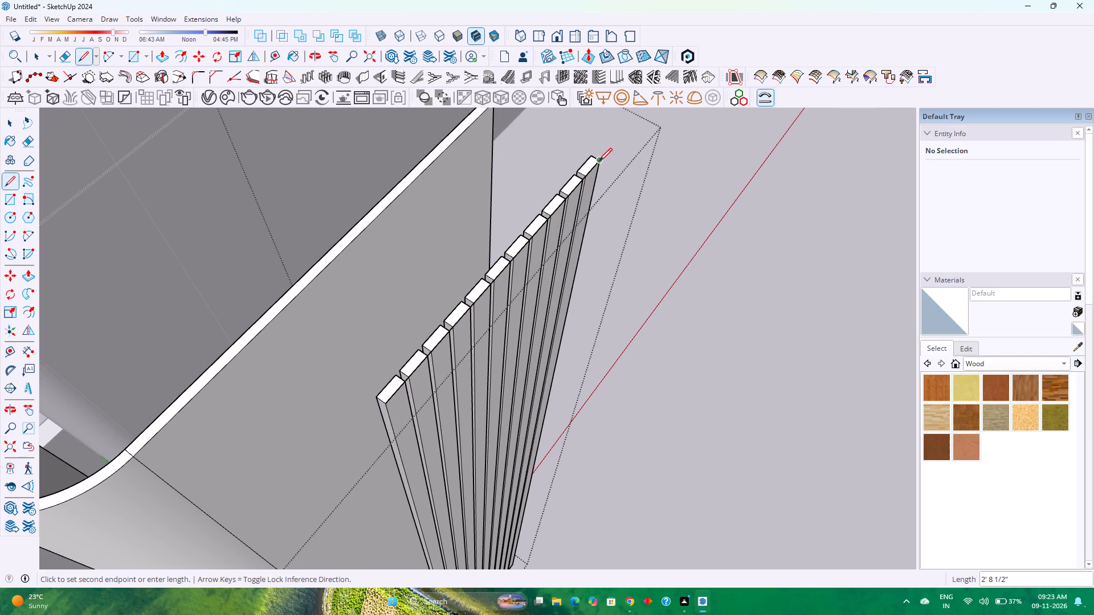
key(space)
Copy the arc on the curved wall corner's outer top edge 1' outward along the green axis.
scroll(419, 367, down, 3)
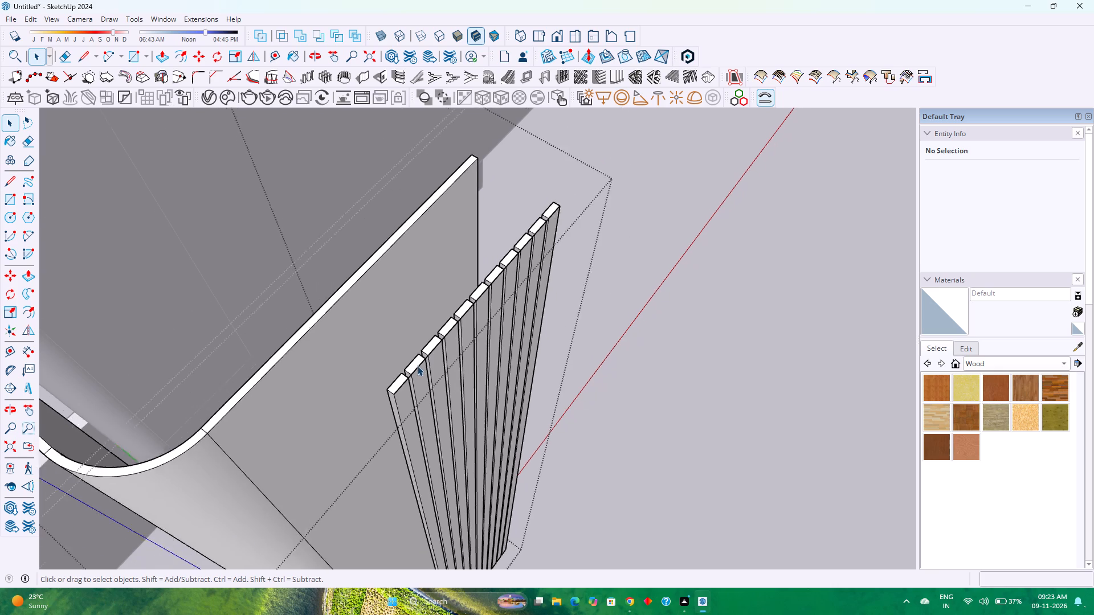
scroll(417, 366, down, 1)
click(207, 445)
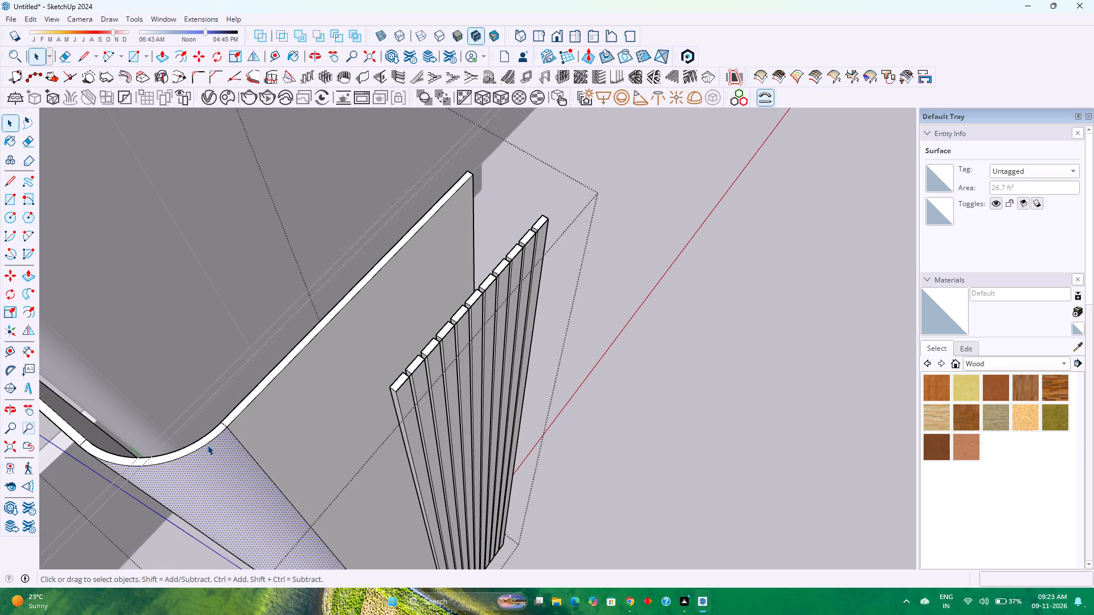
click(207, 442)
key(m)
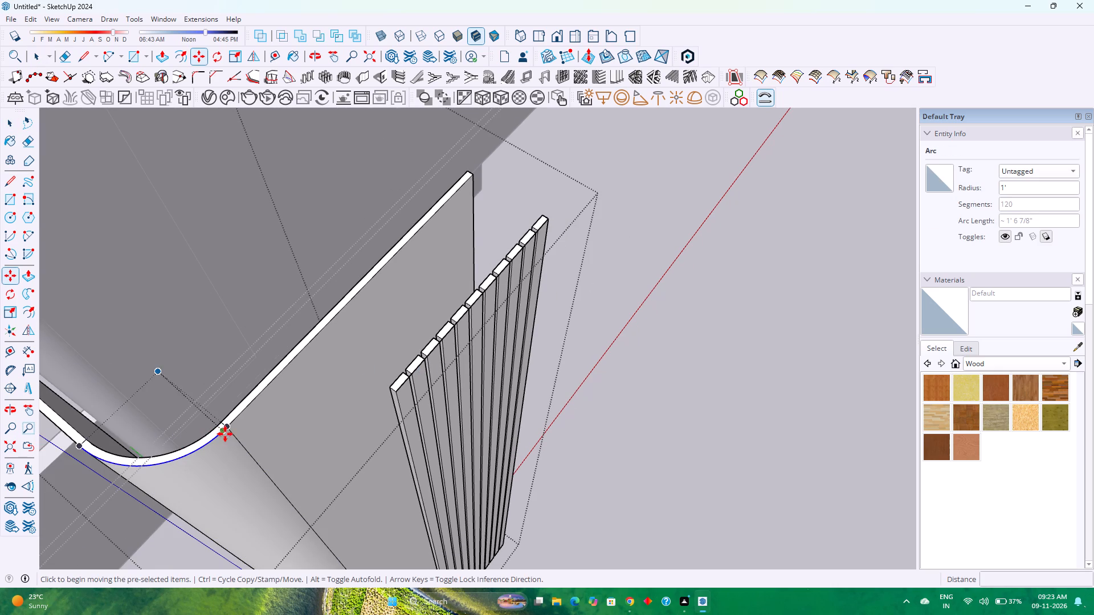
click(228, 428)
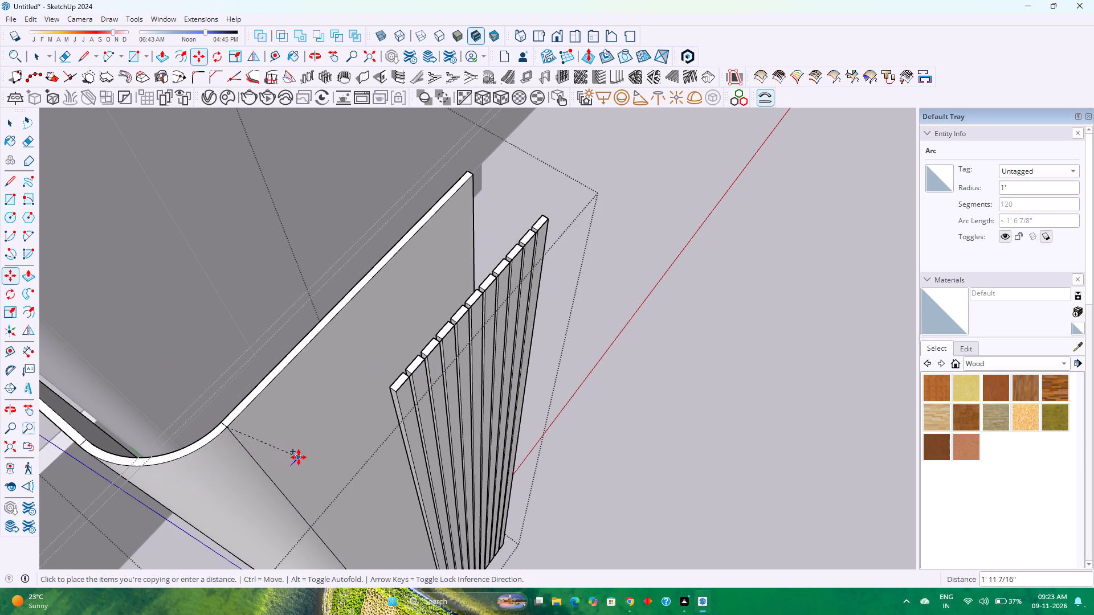
key(Left)
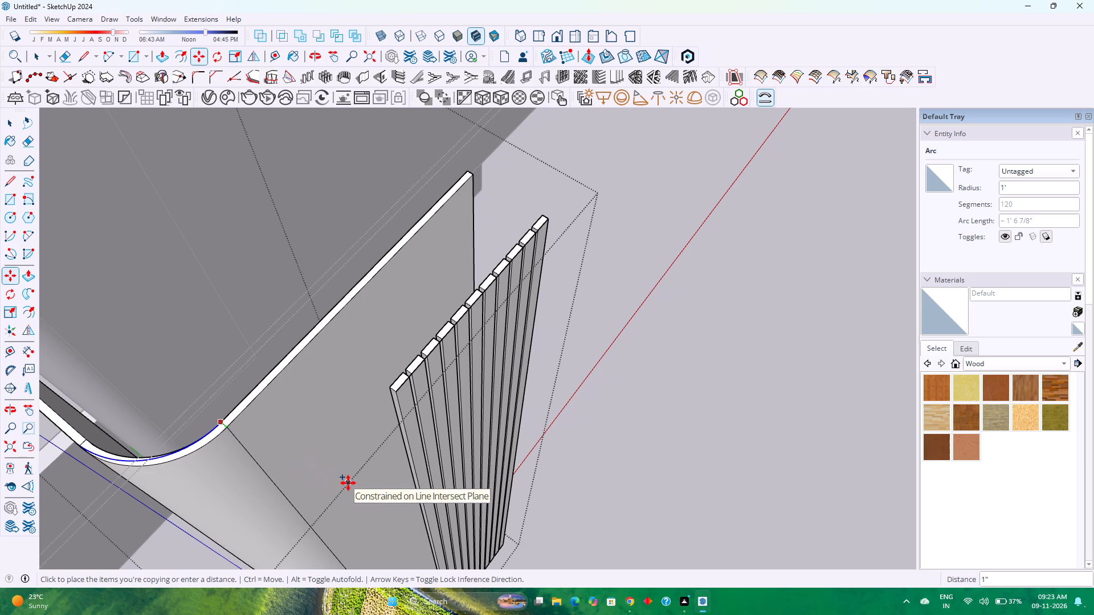
key(Right)
scroll(345, 469, down, 3)
key(Left)
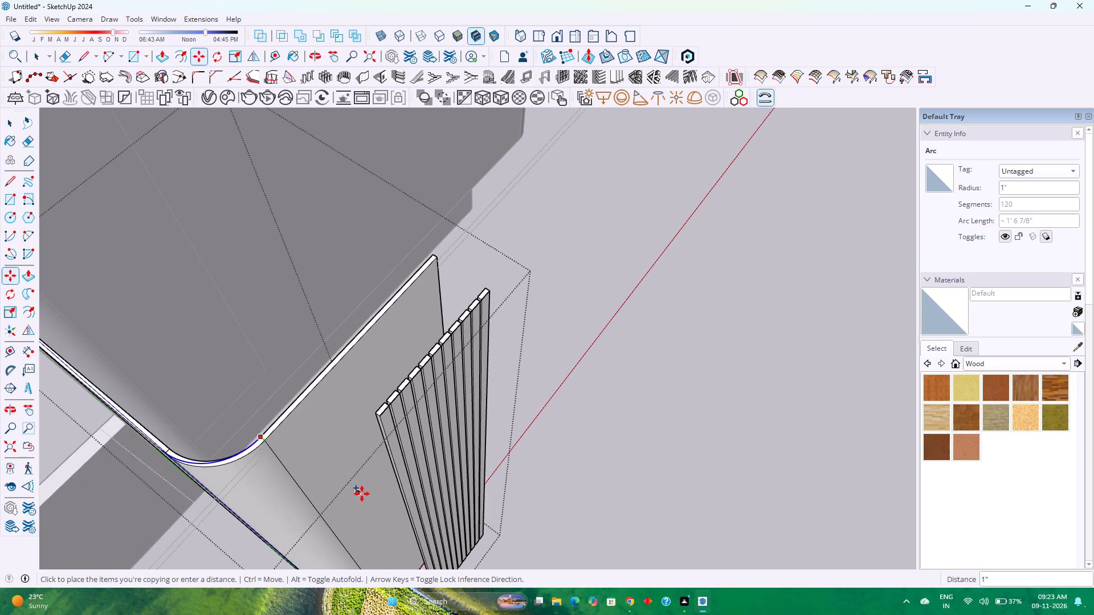
scroll(364, 494, up, 1)
scroll(365, 494, down, 5)
scroll(365, 494, up, 1)
scroll(365, 494, down, 6)
scroll(365, 494, up, 1)
scroll(365, 494, down, 5)
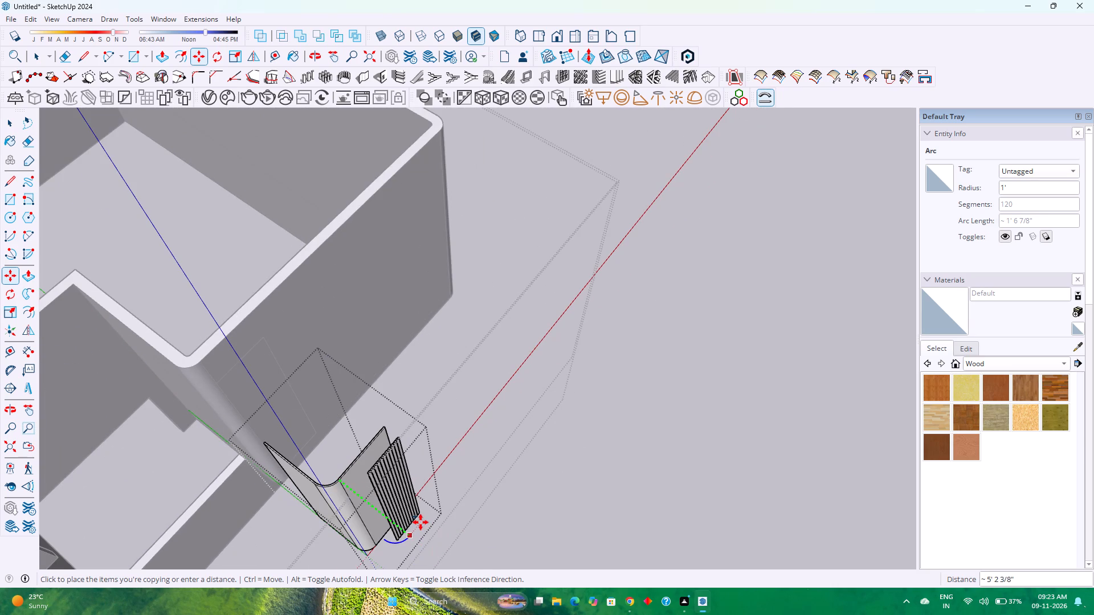
text(1')
key(Return)
scroll(358, 453, up, 5)
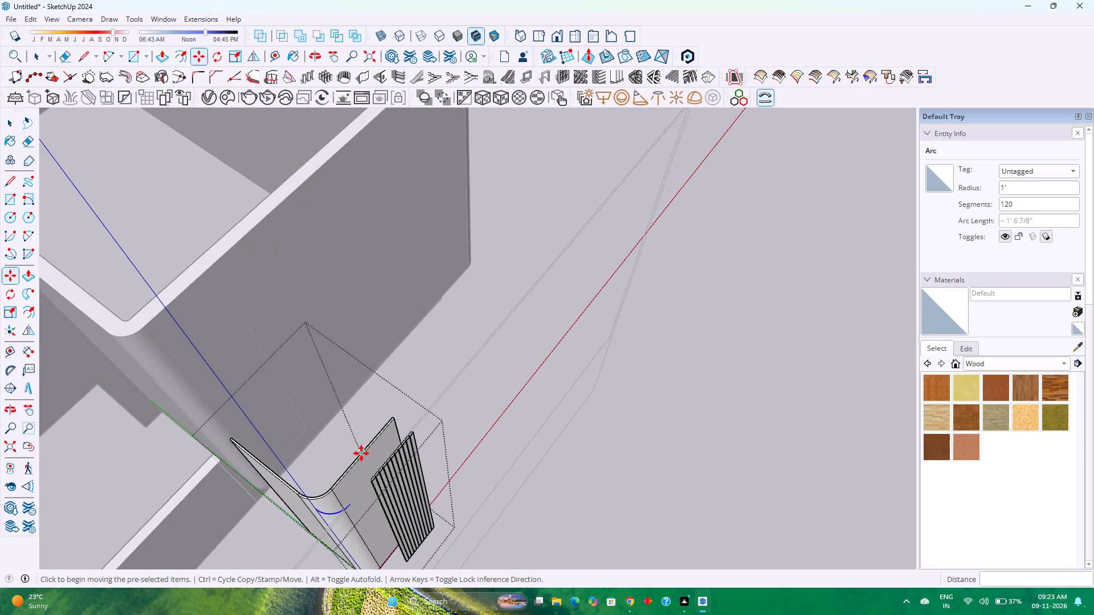
scroll(361, 453, up, 3)
key(space)
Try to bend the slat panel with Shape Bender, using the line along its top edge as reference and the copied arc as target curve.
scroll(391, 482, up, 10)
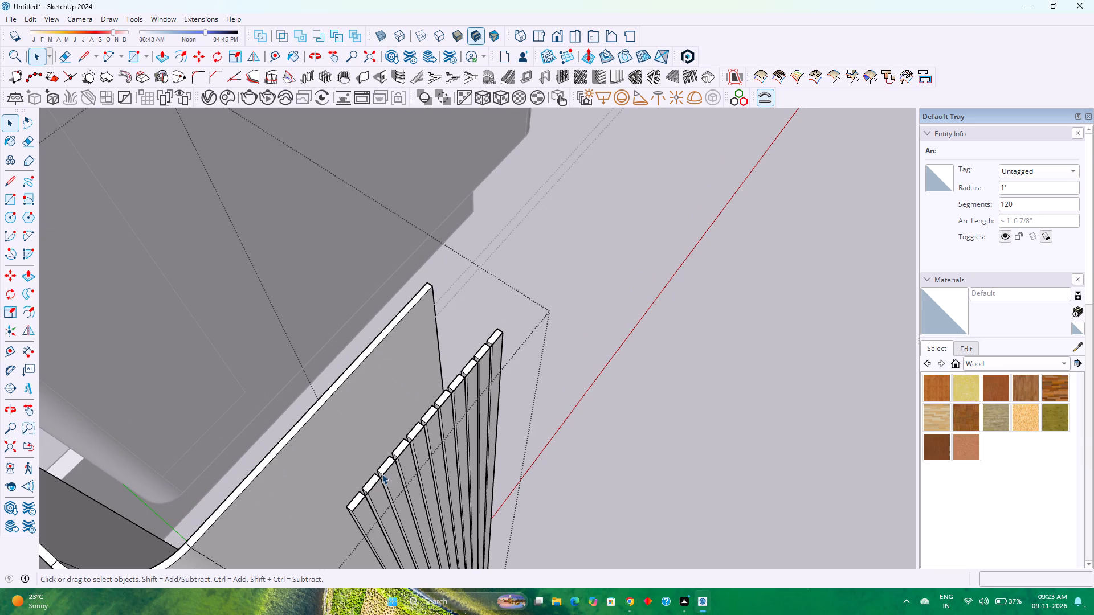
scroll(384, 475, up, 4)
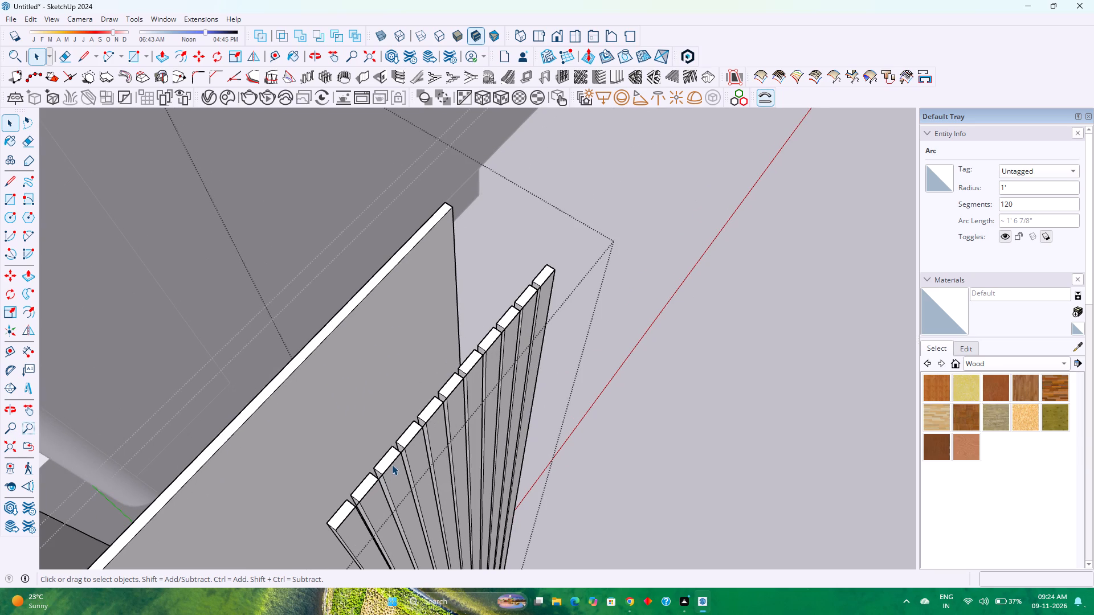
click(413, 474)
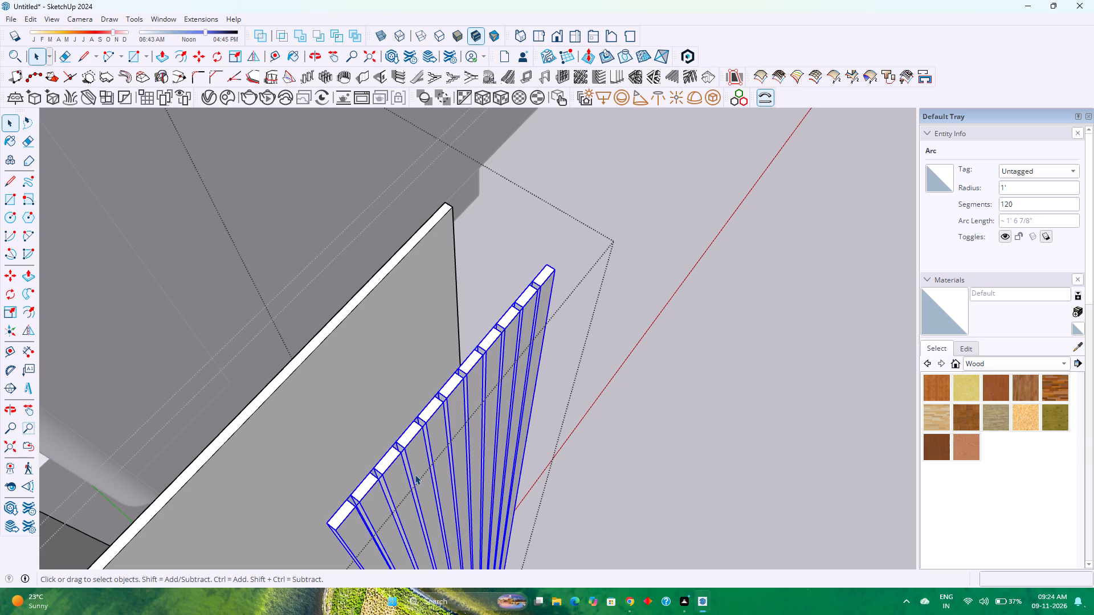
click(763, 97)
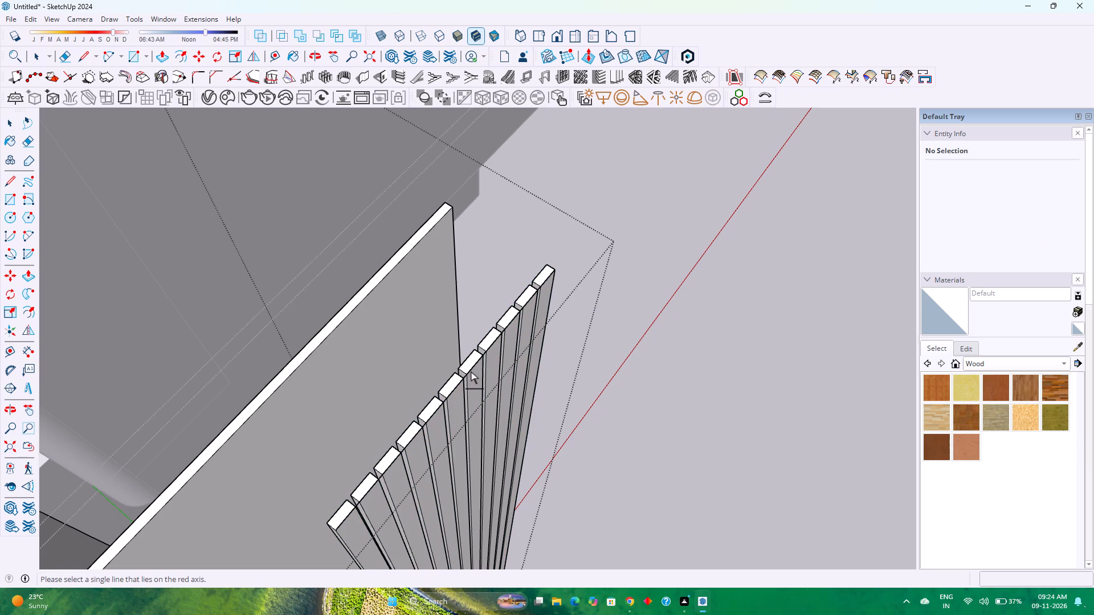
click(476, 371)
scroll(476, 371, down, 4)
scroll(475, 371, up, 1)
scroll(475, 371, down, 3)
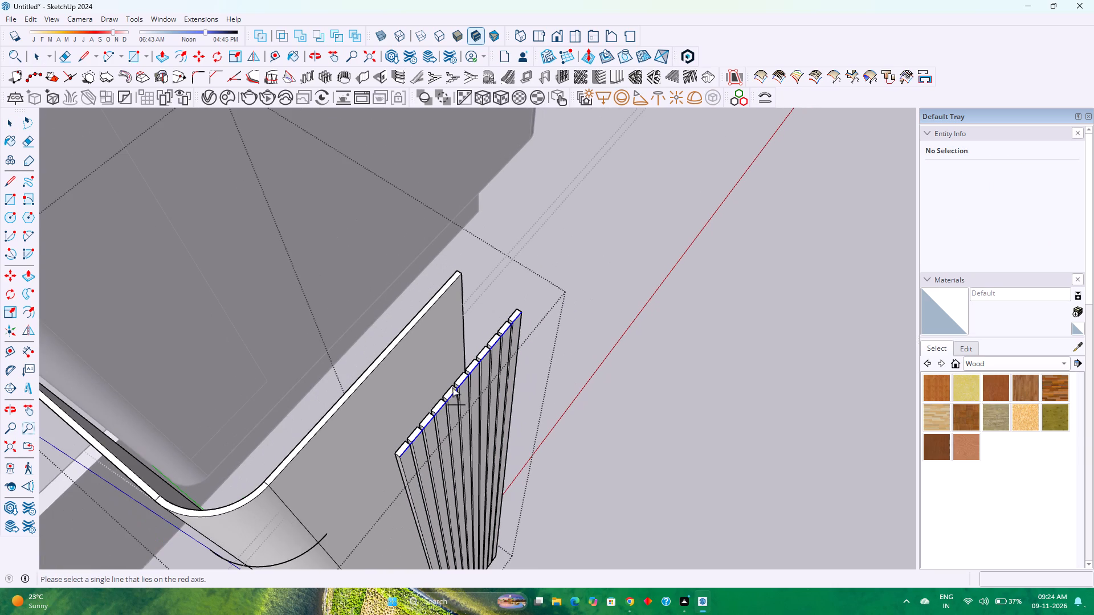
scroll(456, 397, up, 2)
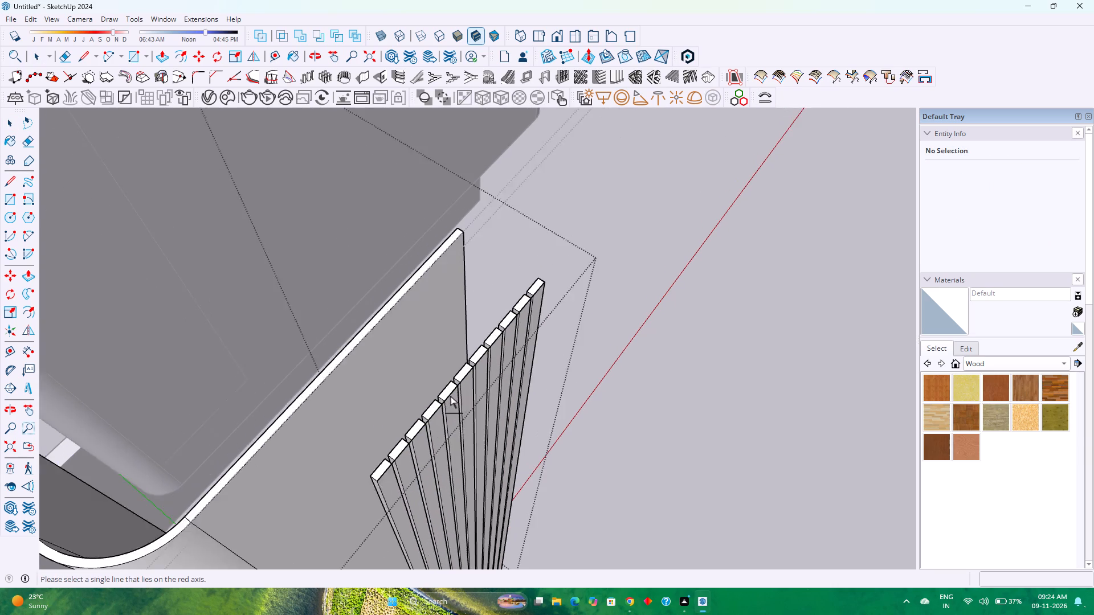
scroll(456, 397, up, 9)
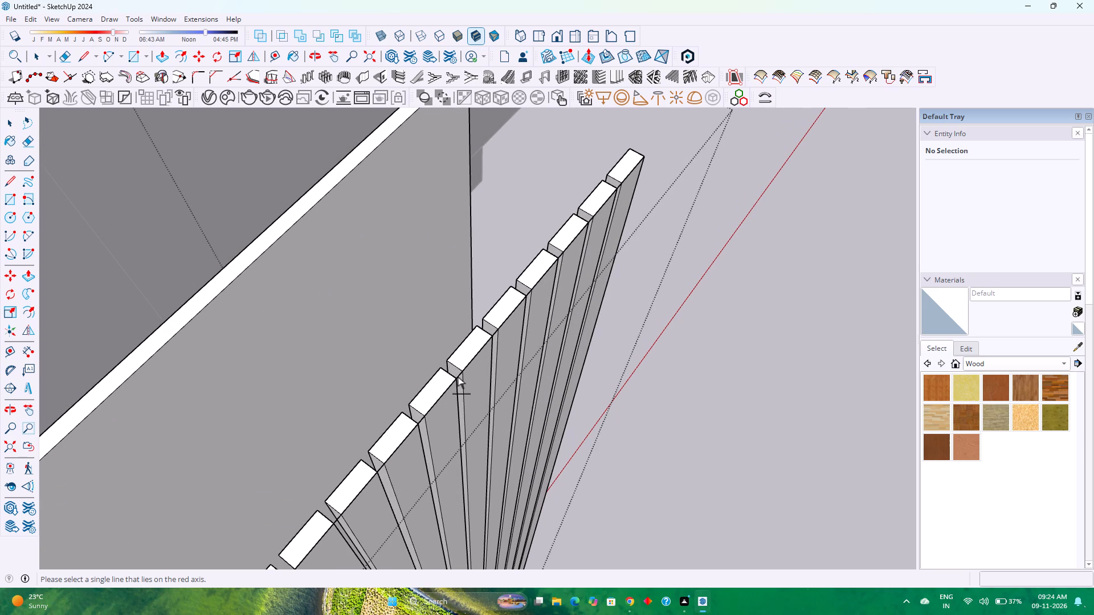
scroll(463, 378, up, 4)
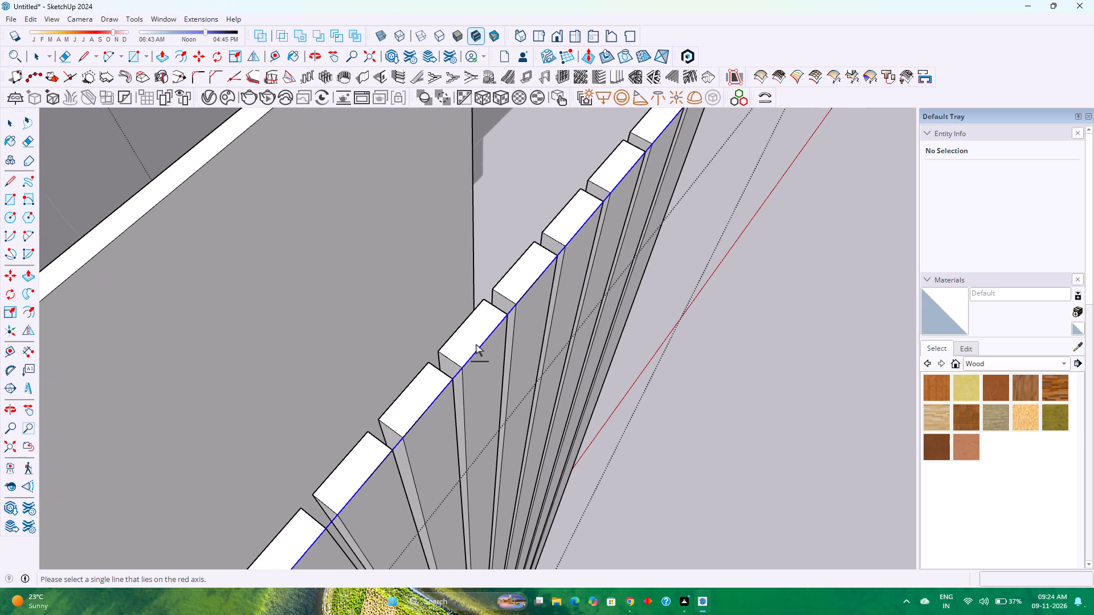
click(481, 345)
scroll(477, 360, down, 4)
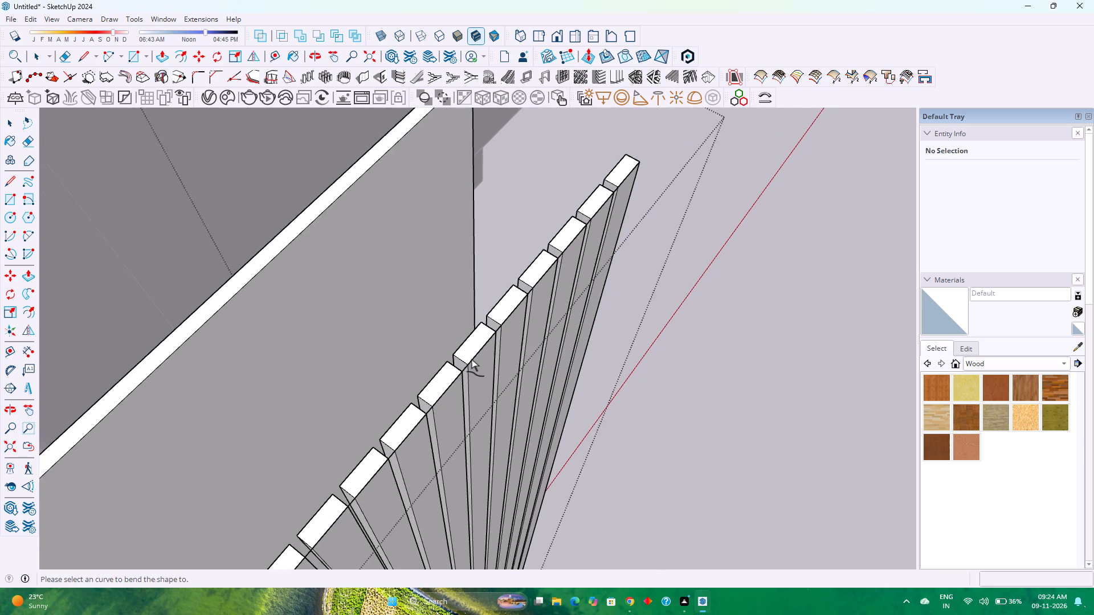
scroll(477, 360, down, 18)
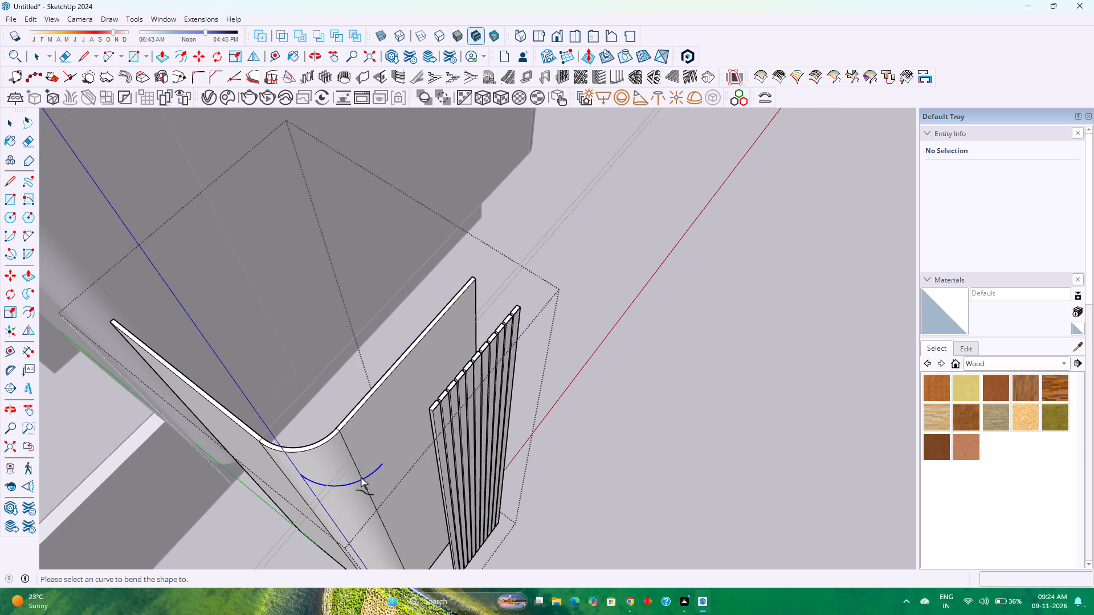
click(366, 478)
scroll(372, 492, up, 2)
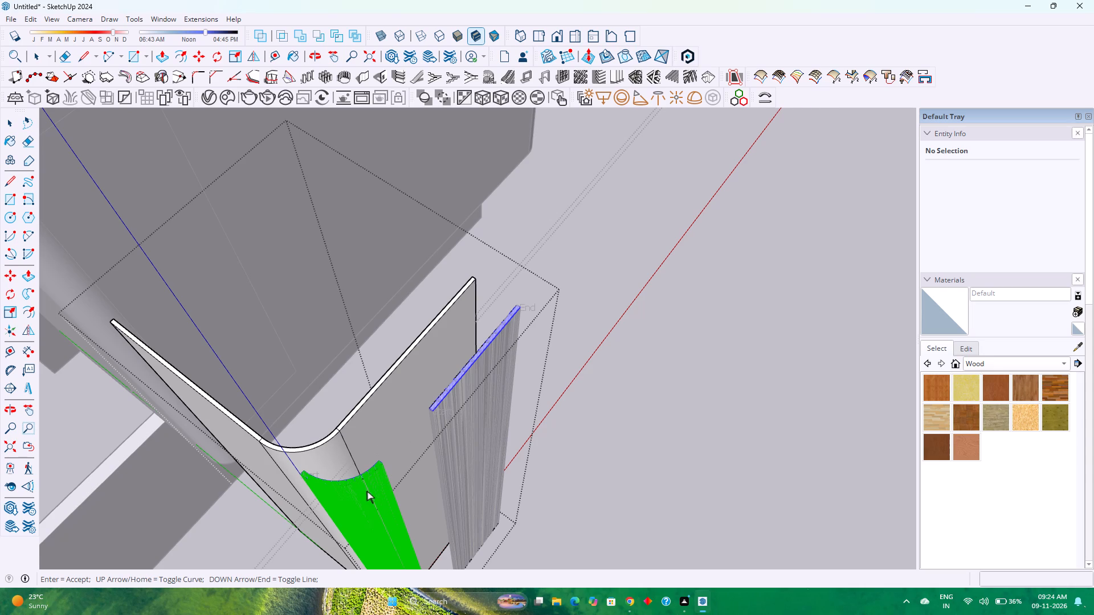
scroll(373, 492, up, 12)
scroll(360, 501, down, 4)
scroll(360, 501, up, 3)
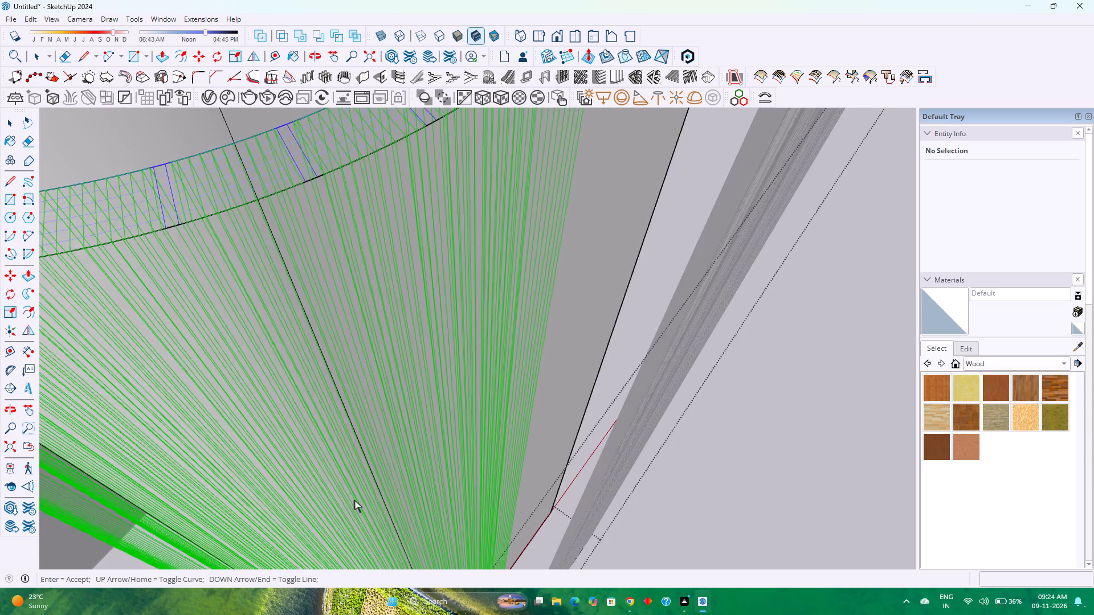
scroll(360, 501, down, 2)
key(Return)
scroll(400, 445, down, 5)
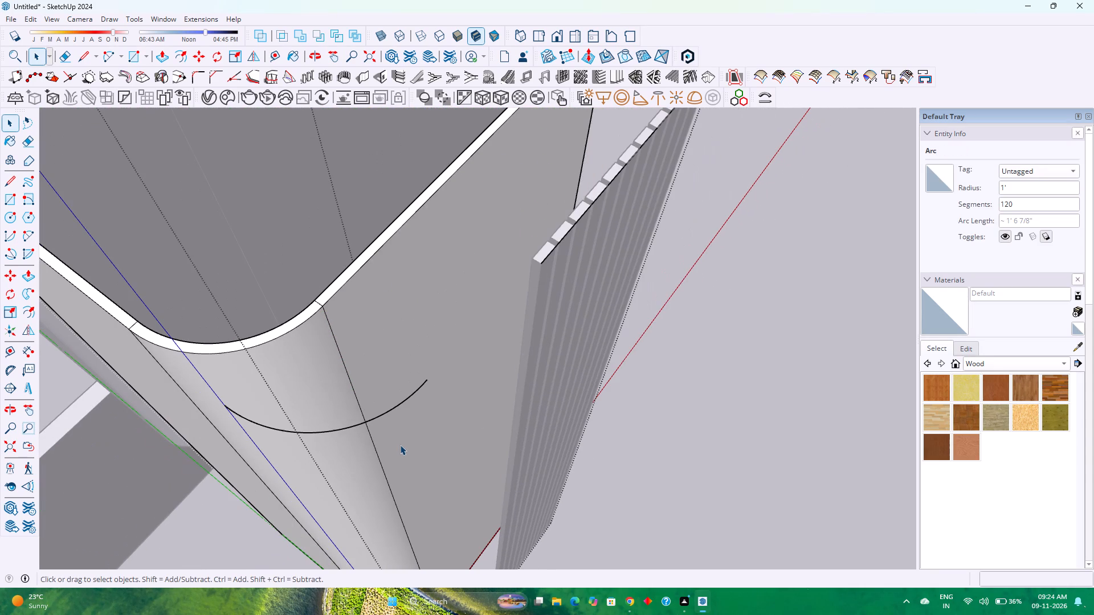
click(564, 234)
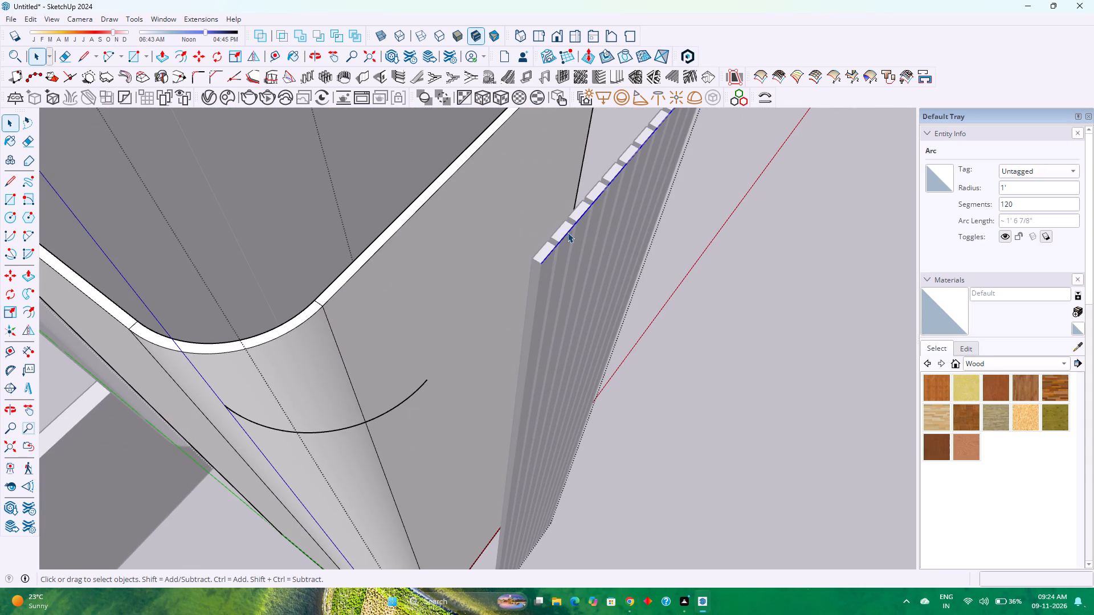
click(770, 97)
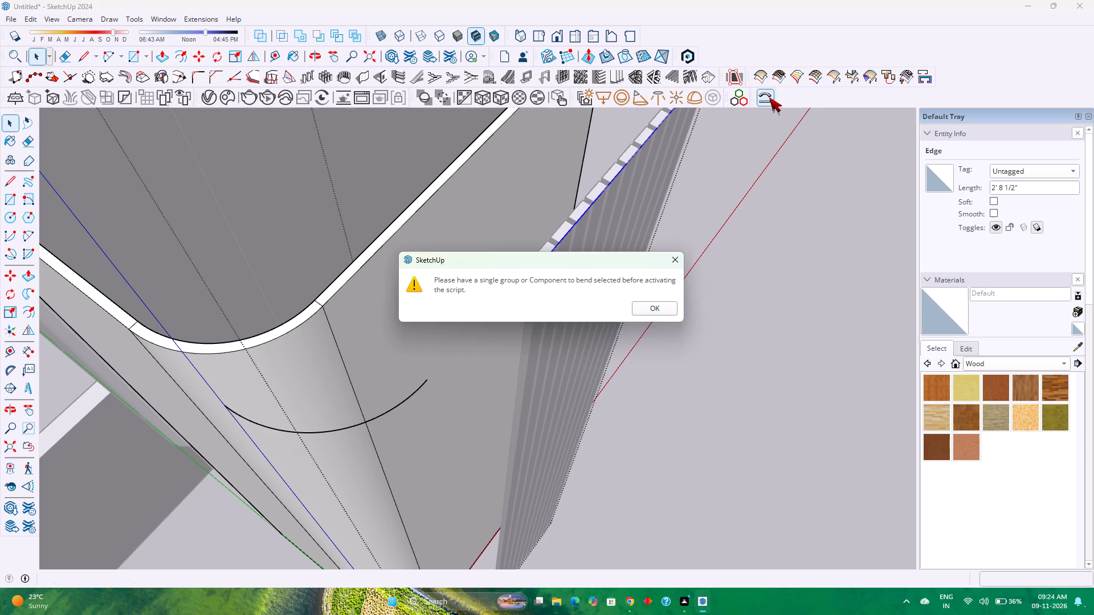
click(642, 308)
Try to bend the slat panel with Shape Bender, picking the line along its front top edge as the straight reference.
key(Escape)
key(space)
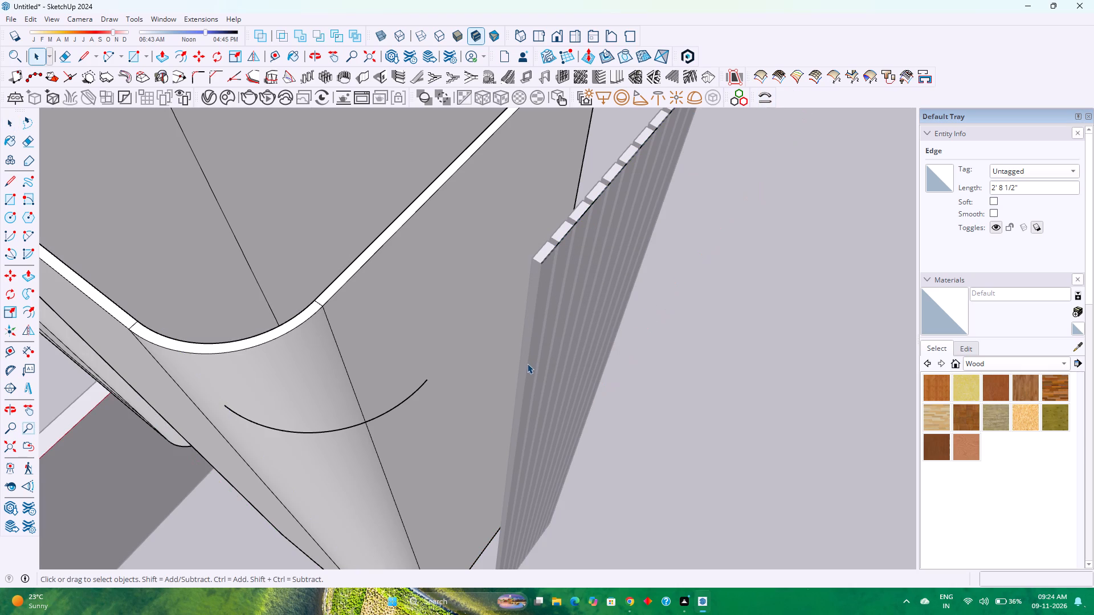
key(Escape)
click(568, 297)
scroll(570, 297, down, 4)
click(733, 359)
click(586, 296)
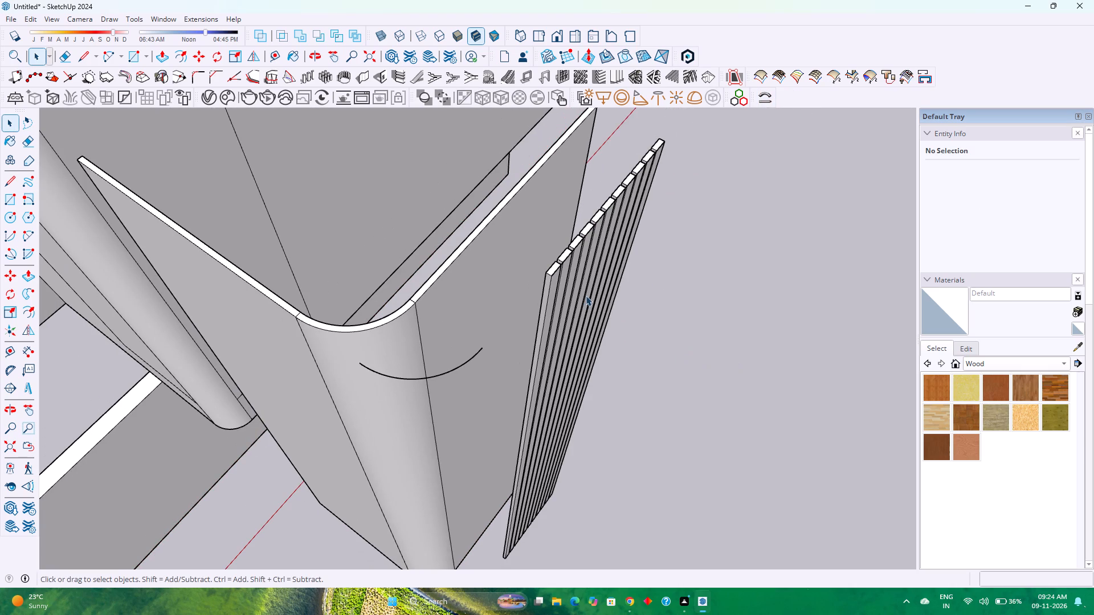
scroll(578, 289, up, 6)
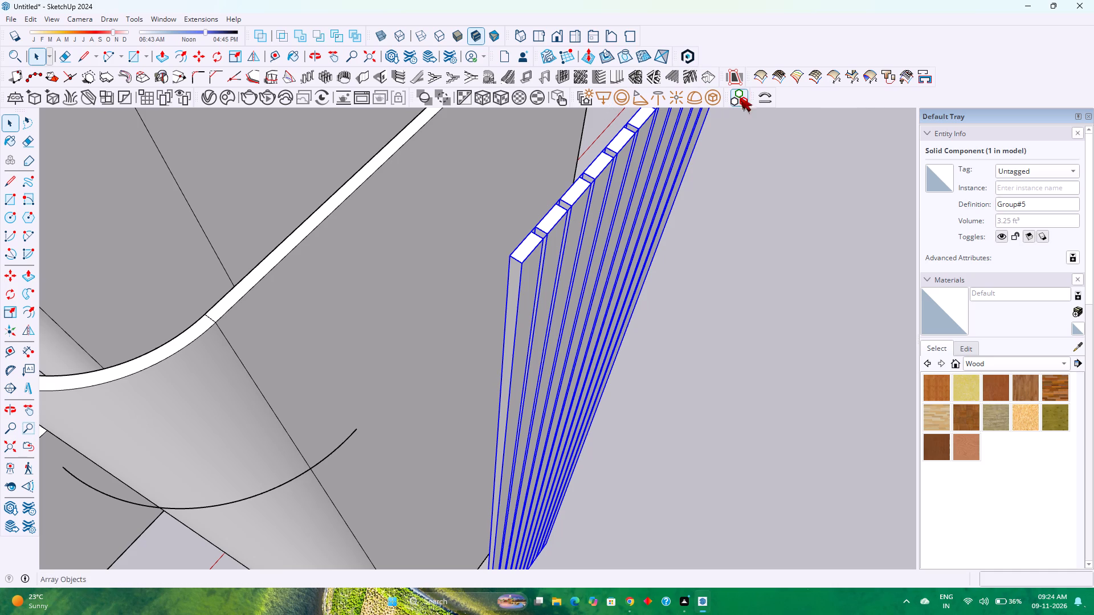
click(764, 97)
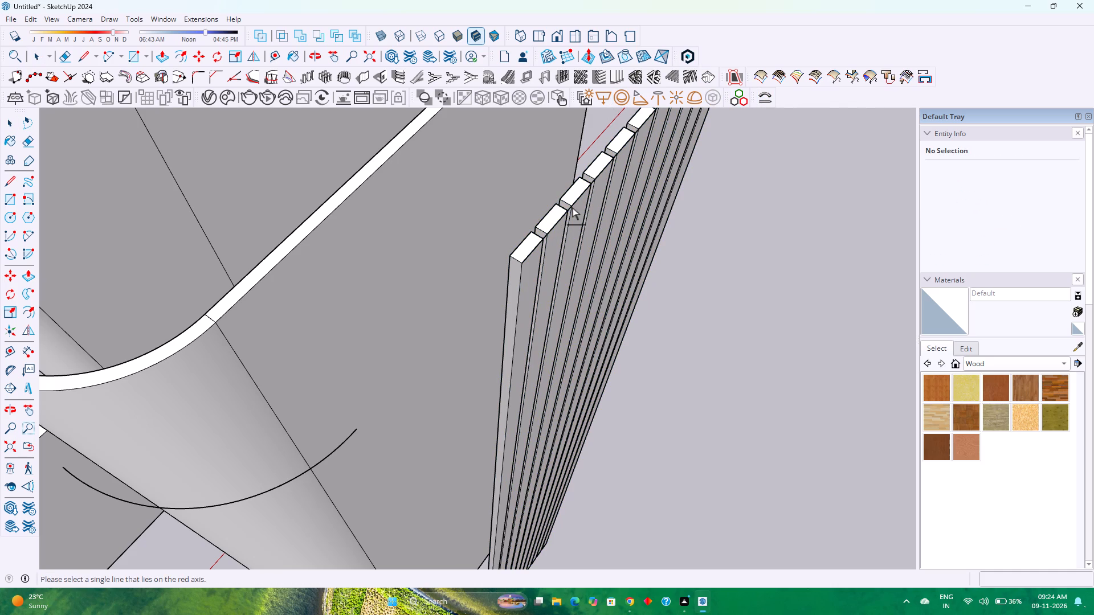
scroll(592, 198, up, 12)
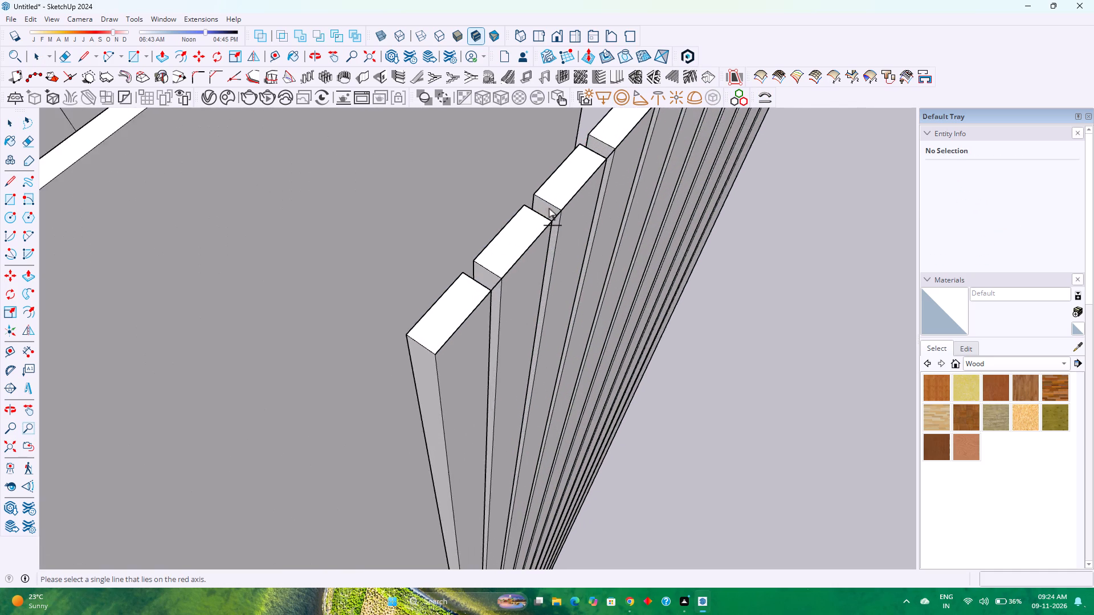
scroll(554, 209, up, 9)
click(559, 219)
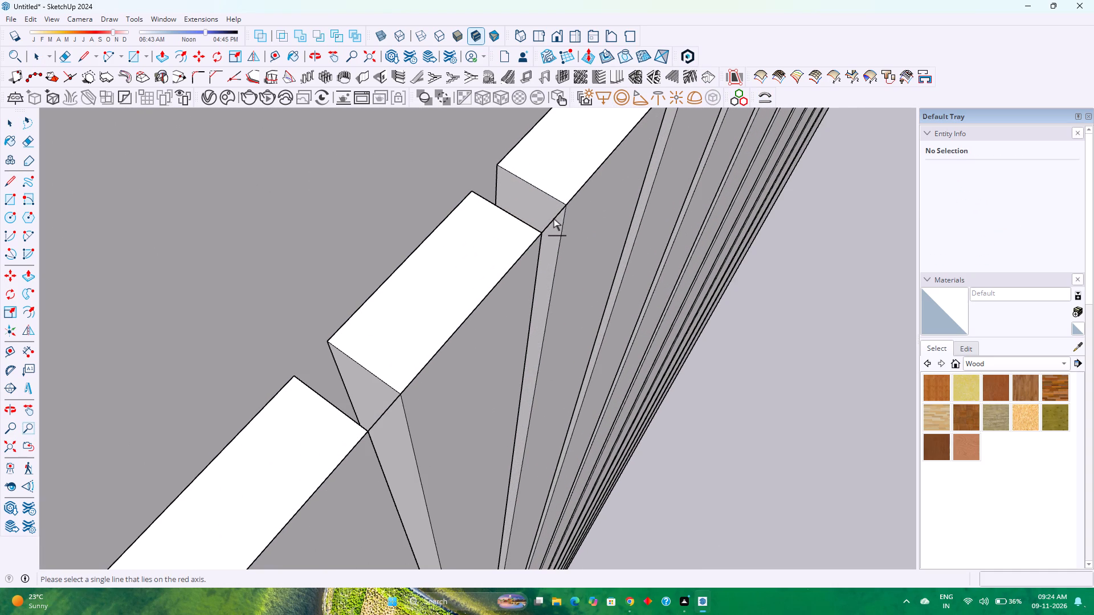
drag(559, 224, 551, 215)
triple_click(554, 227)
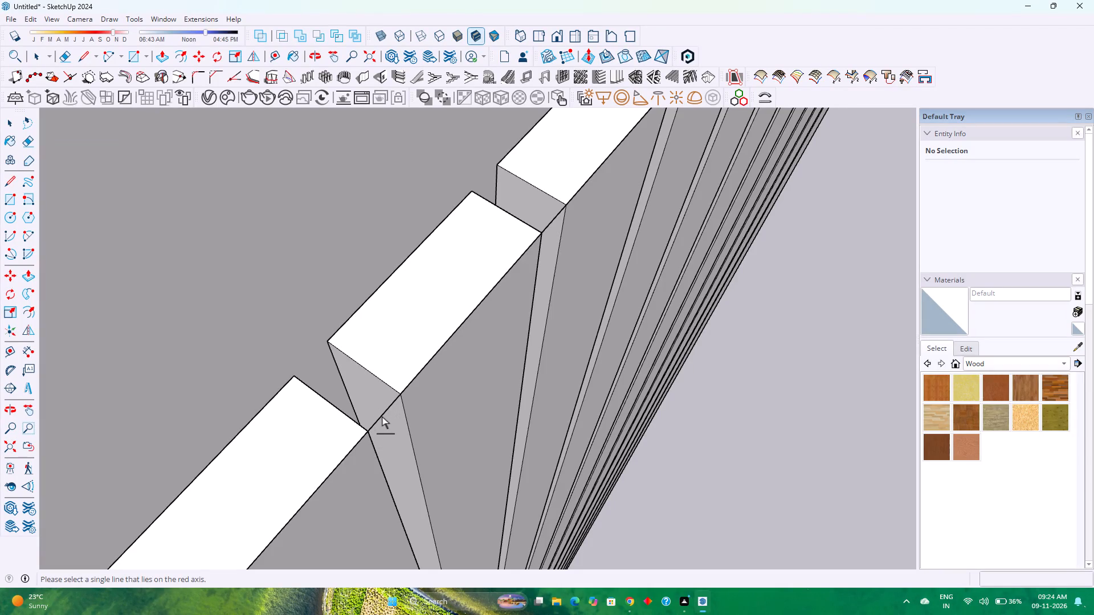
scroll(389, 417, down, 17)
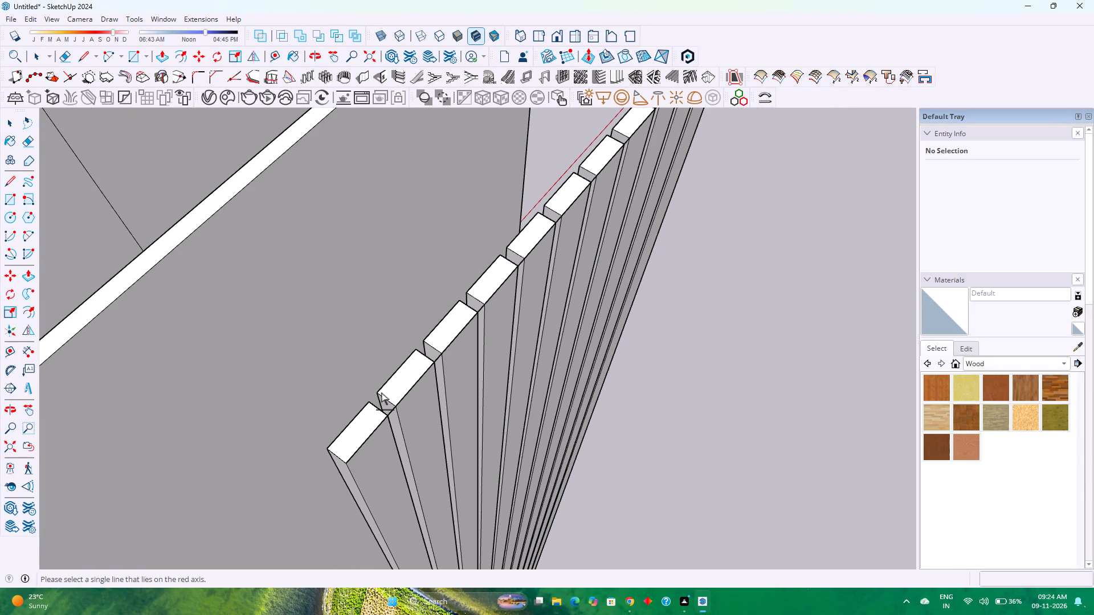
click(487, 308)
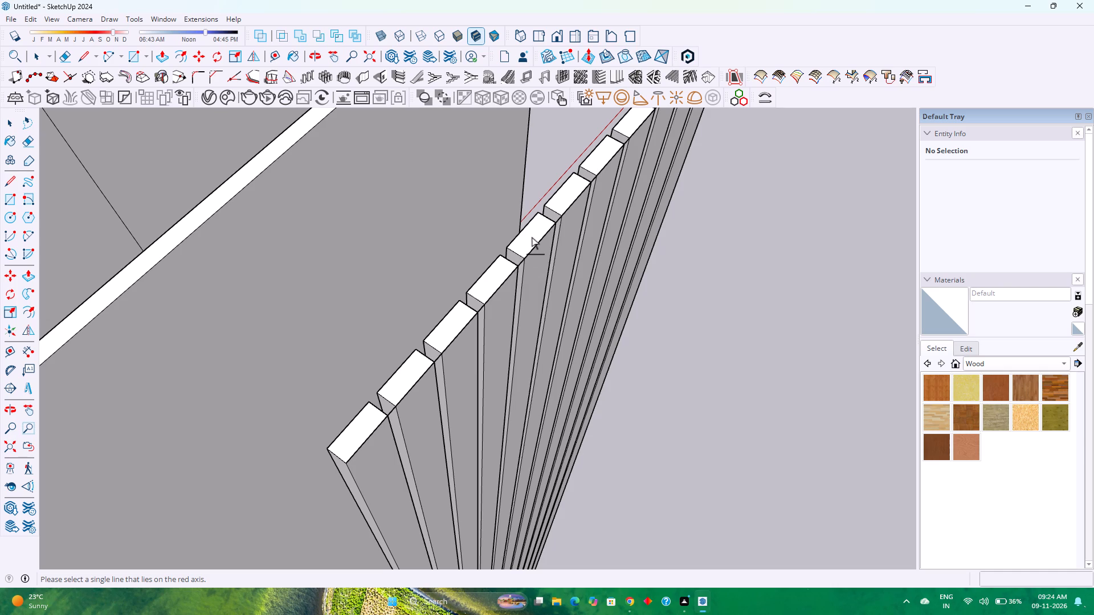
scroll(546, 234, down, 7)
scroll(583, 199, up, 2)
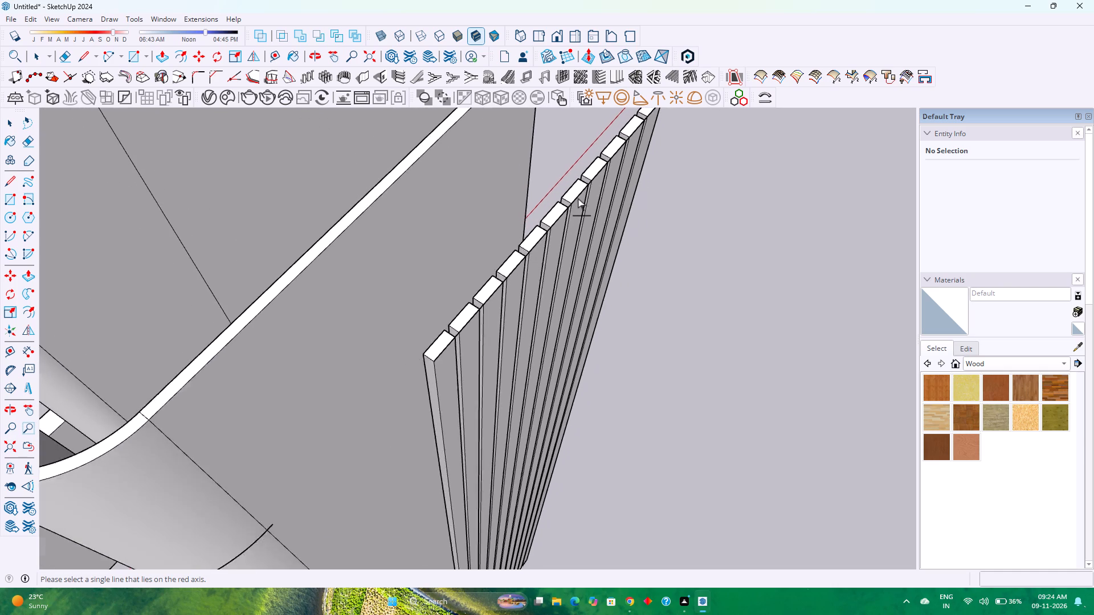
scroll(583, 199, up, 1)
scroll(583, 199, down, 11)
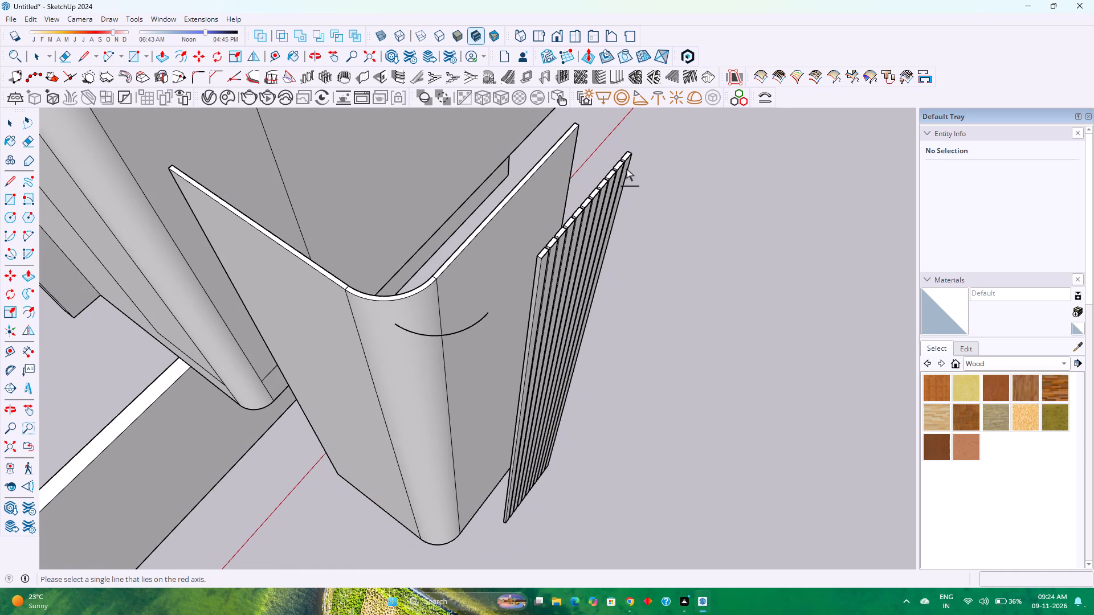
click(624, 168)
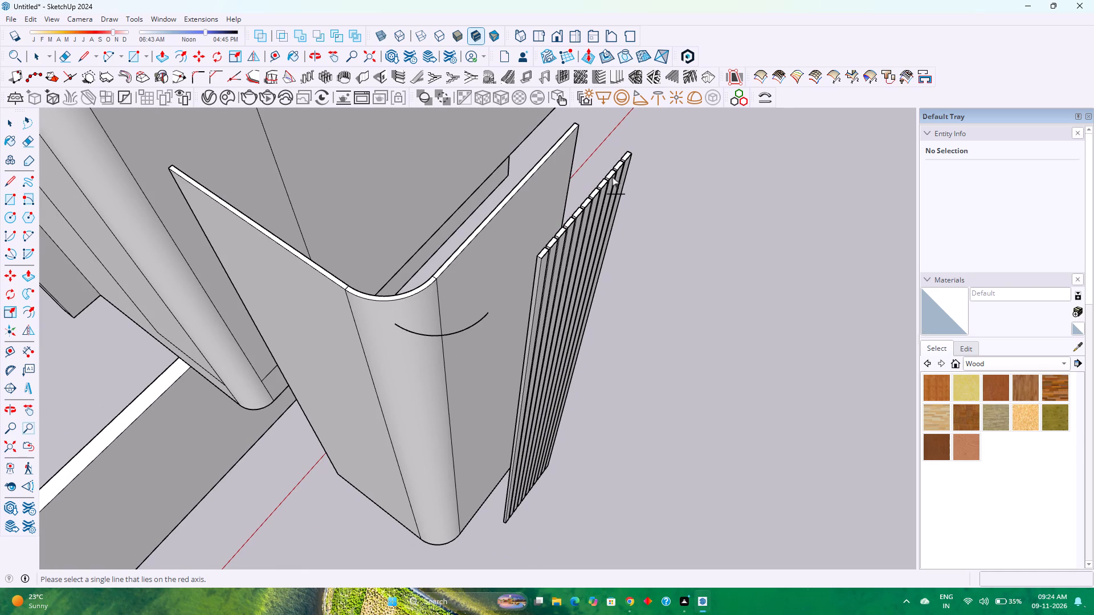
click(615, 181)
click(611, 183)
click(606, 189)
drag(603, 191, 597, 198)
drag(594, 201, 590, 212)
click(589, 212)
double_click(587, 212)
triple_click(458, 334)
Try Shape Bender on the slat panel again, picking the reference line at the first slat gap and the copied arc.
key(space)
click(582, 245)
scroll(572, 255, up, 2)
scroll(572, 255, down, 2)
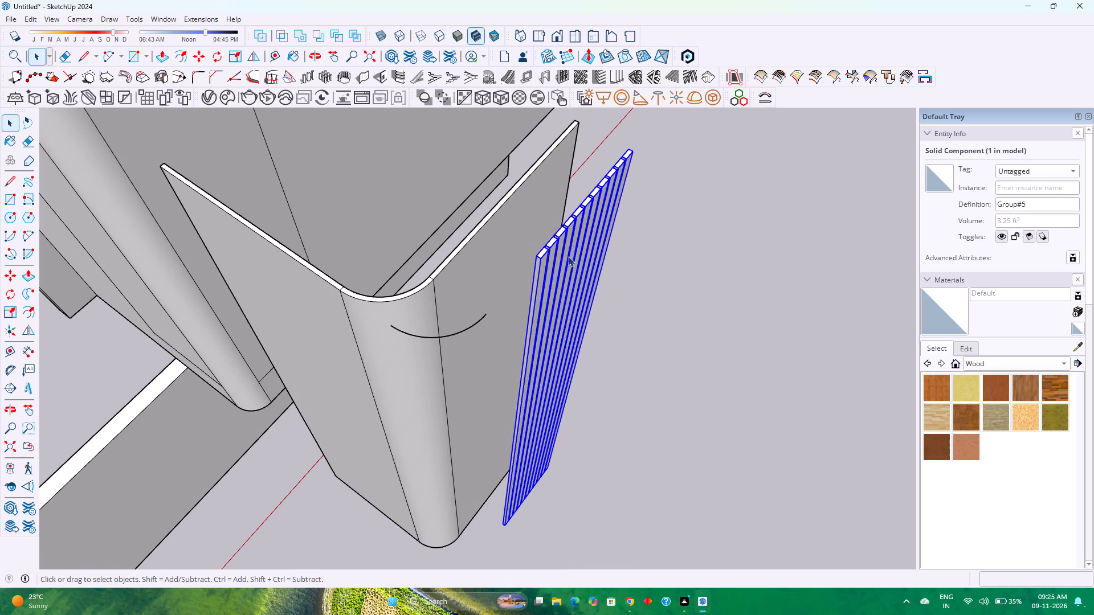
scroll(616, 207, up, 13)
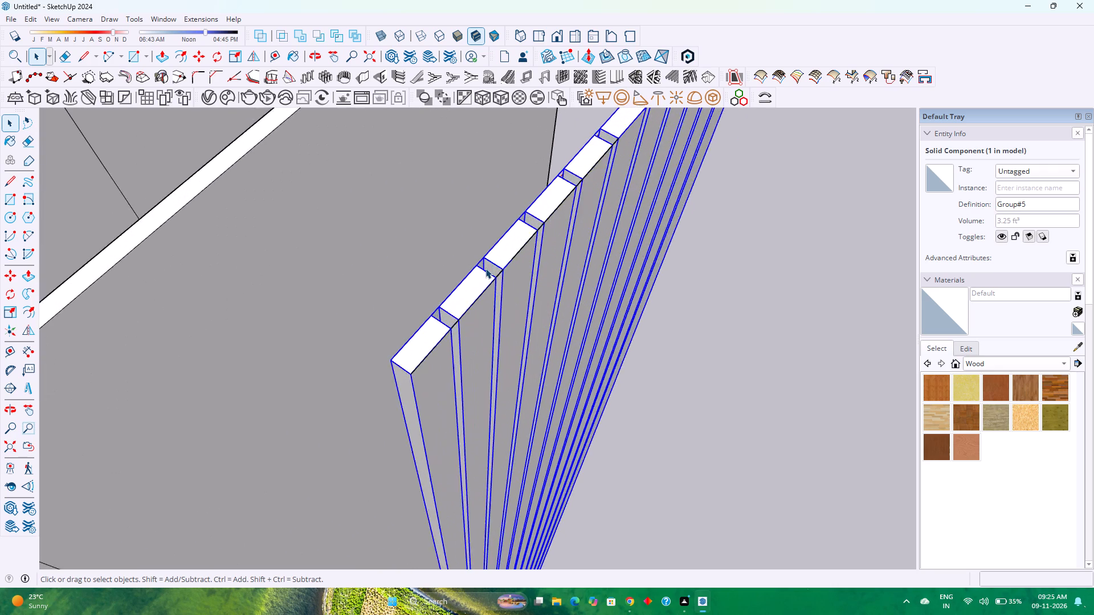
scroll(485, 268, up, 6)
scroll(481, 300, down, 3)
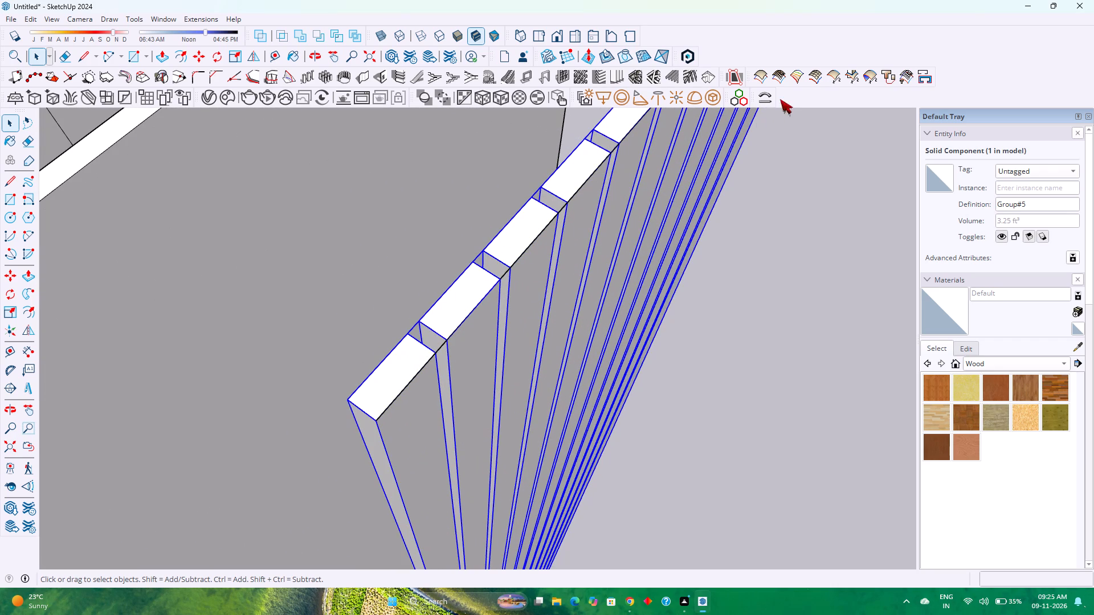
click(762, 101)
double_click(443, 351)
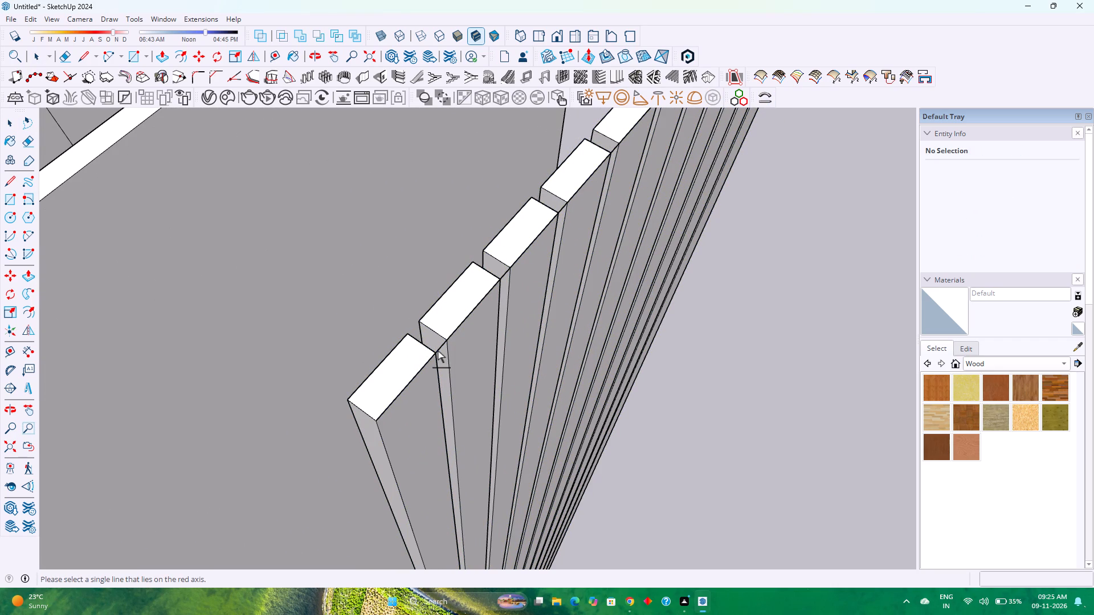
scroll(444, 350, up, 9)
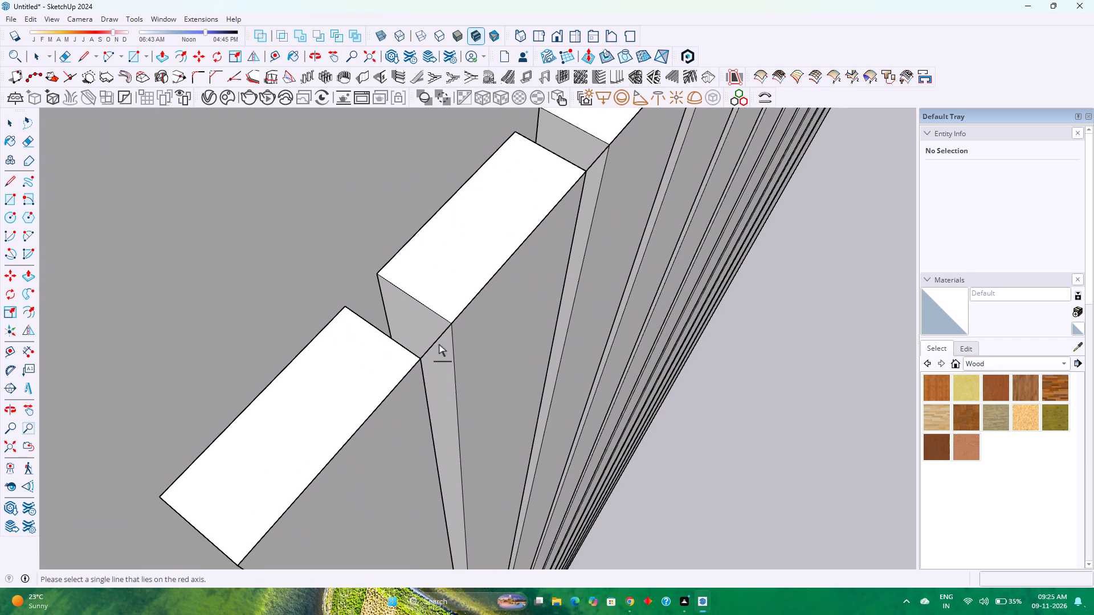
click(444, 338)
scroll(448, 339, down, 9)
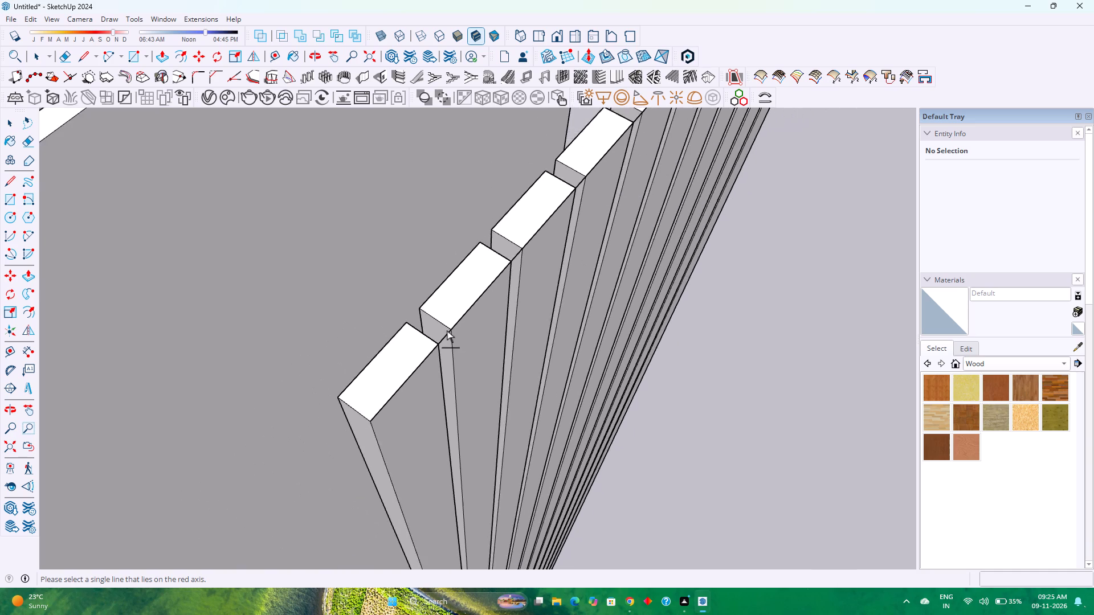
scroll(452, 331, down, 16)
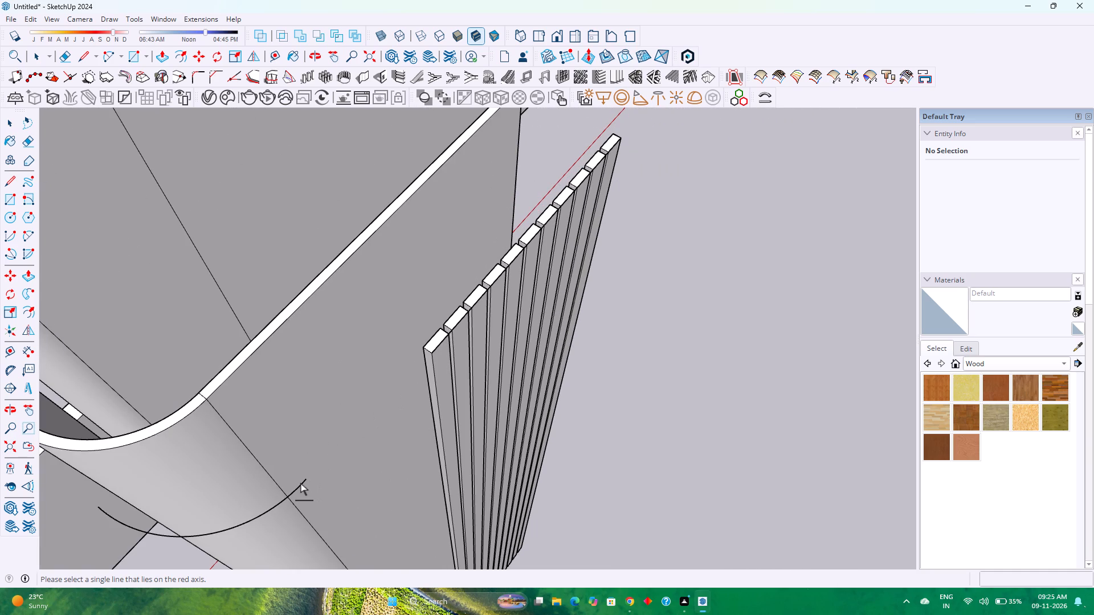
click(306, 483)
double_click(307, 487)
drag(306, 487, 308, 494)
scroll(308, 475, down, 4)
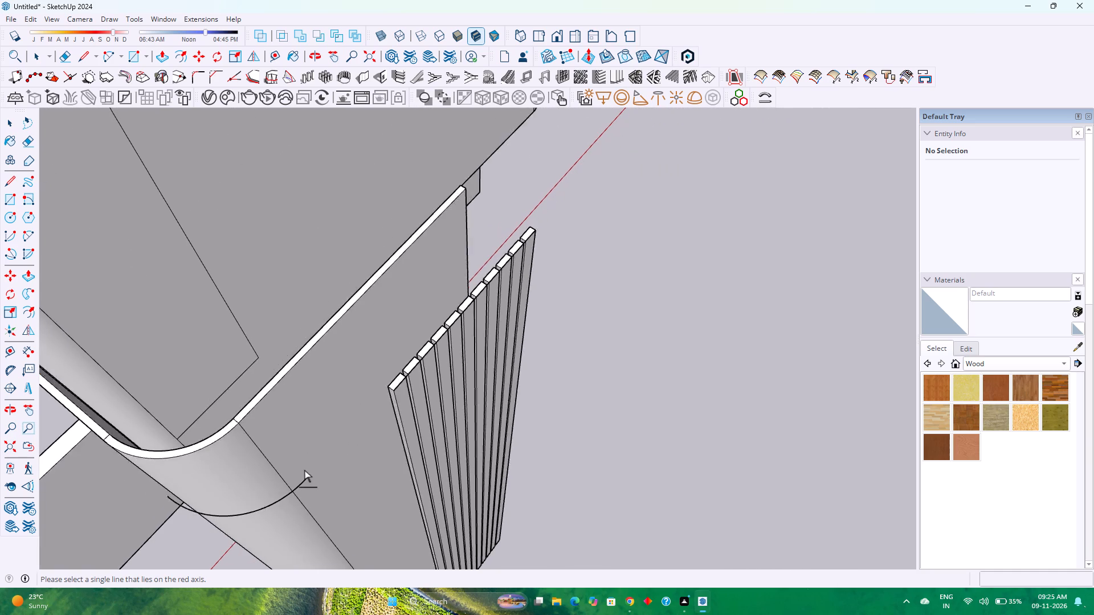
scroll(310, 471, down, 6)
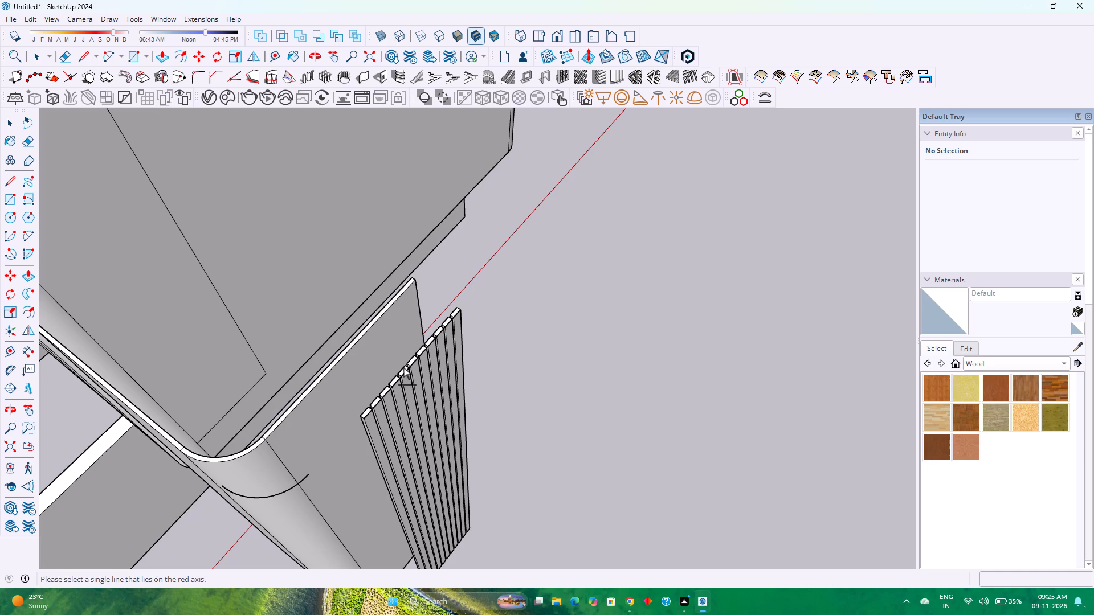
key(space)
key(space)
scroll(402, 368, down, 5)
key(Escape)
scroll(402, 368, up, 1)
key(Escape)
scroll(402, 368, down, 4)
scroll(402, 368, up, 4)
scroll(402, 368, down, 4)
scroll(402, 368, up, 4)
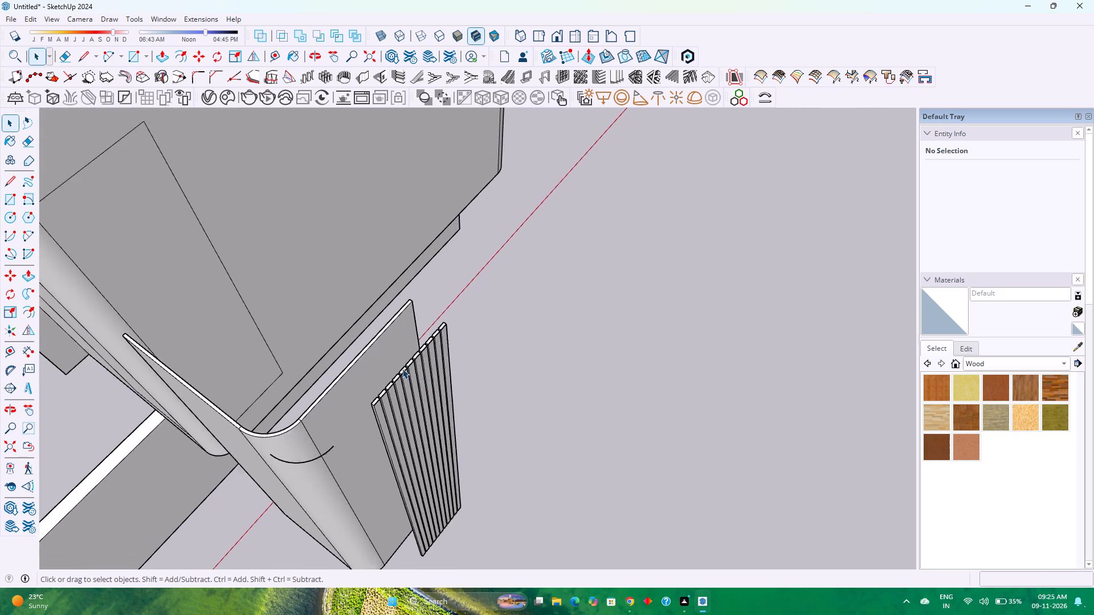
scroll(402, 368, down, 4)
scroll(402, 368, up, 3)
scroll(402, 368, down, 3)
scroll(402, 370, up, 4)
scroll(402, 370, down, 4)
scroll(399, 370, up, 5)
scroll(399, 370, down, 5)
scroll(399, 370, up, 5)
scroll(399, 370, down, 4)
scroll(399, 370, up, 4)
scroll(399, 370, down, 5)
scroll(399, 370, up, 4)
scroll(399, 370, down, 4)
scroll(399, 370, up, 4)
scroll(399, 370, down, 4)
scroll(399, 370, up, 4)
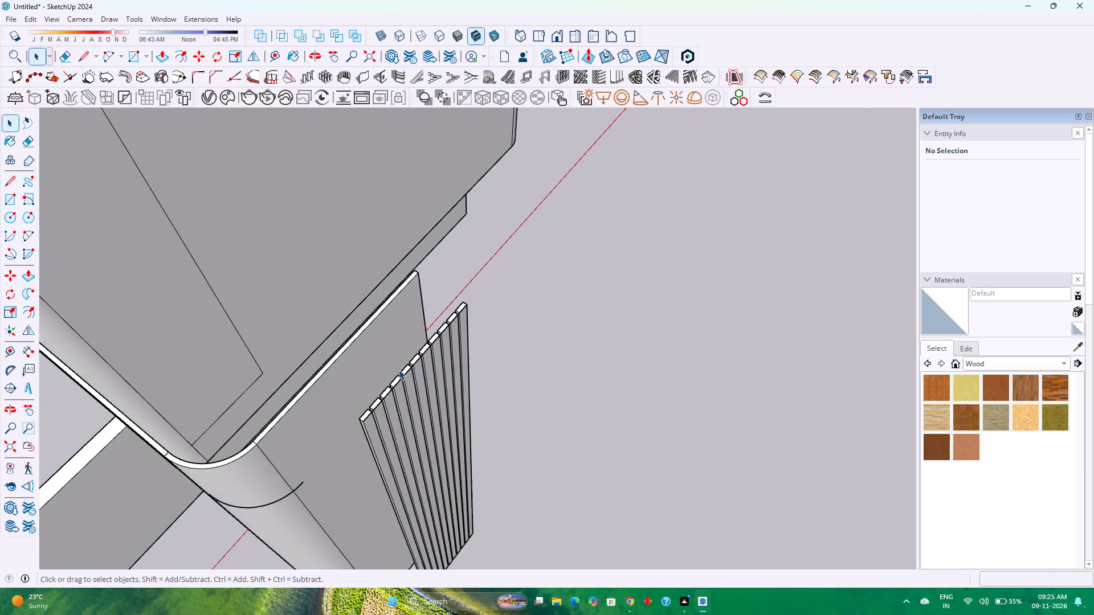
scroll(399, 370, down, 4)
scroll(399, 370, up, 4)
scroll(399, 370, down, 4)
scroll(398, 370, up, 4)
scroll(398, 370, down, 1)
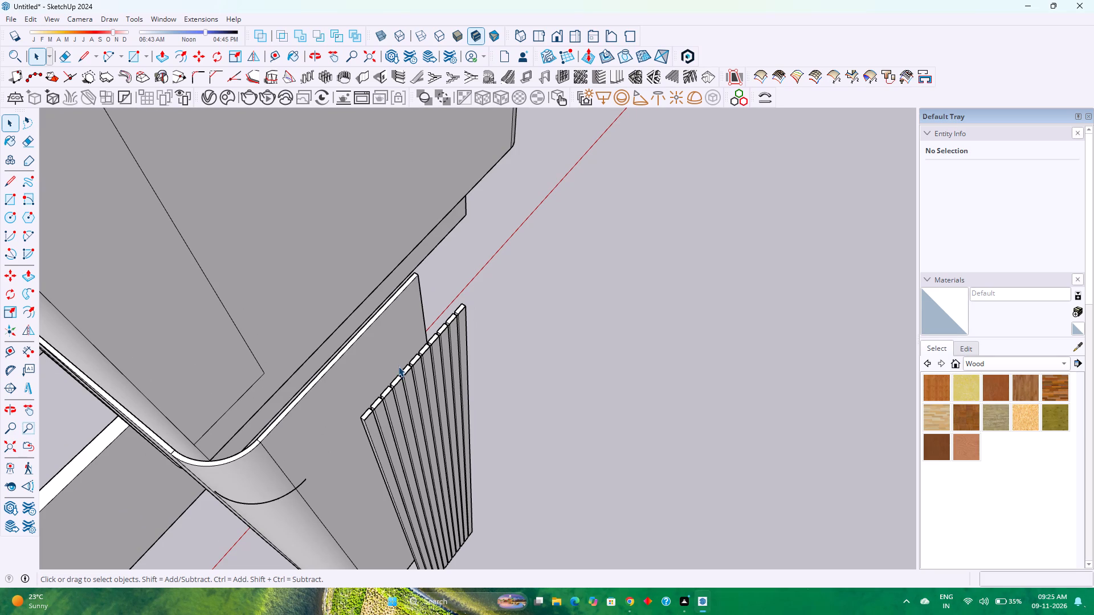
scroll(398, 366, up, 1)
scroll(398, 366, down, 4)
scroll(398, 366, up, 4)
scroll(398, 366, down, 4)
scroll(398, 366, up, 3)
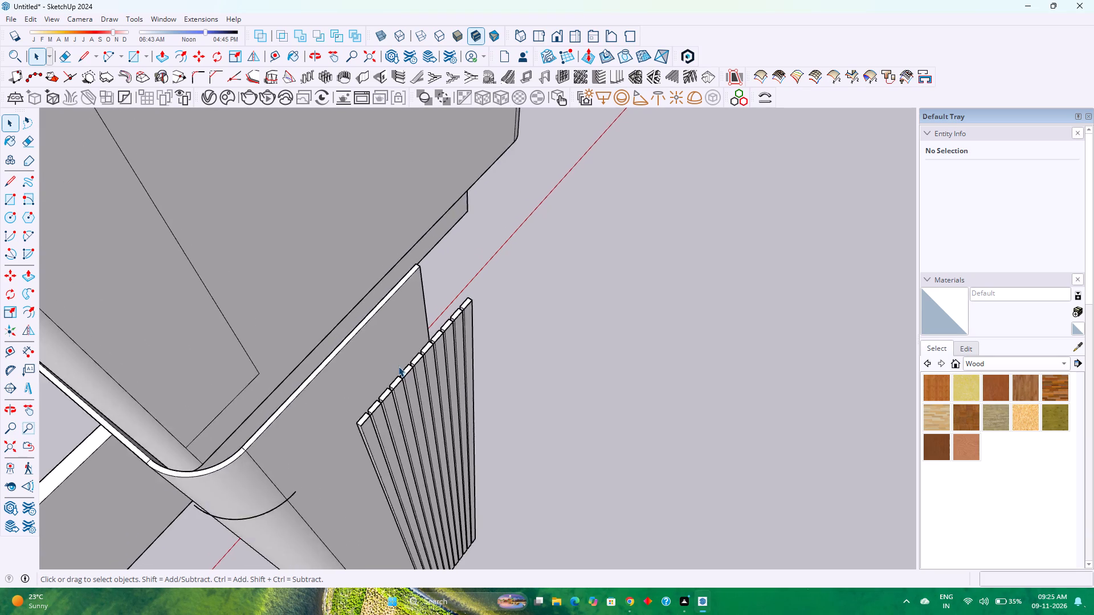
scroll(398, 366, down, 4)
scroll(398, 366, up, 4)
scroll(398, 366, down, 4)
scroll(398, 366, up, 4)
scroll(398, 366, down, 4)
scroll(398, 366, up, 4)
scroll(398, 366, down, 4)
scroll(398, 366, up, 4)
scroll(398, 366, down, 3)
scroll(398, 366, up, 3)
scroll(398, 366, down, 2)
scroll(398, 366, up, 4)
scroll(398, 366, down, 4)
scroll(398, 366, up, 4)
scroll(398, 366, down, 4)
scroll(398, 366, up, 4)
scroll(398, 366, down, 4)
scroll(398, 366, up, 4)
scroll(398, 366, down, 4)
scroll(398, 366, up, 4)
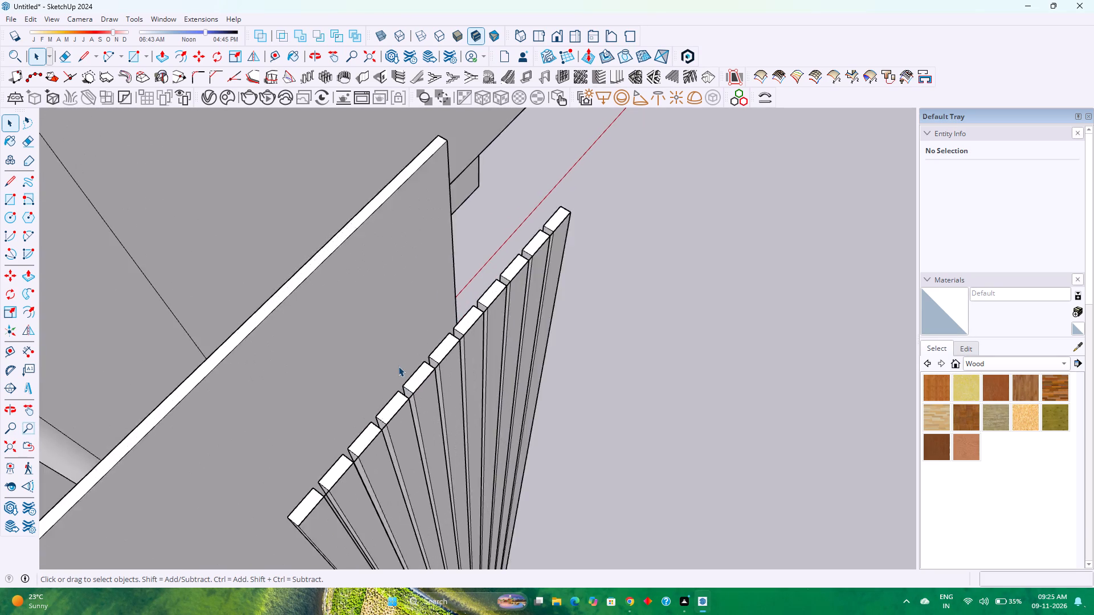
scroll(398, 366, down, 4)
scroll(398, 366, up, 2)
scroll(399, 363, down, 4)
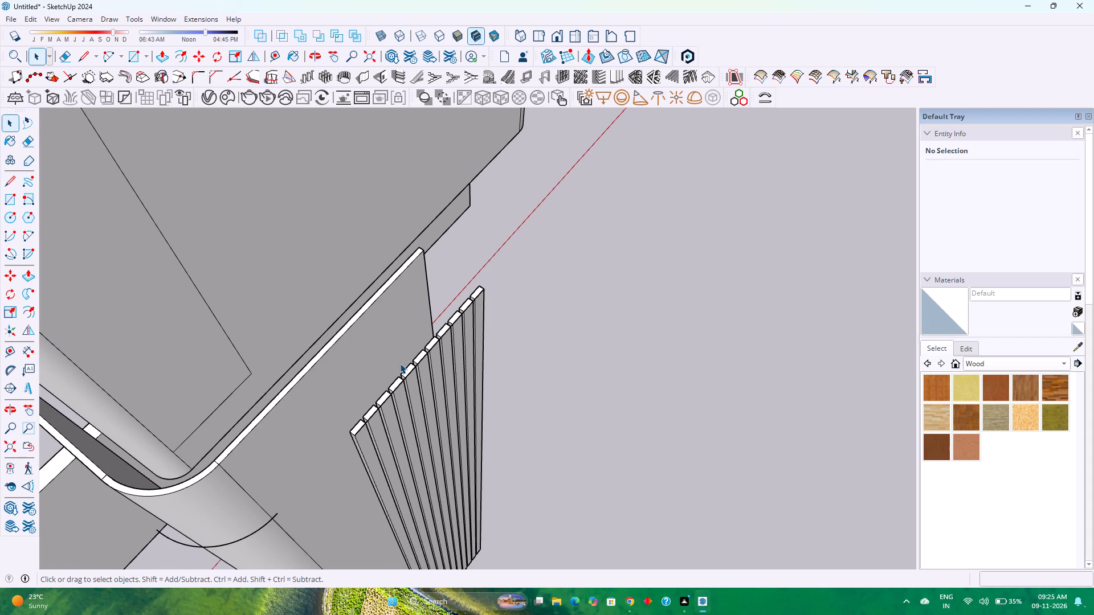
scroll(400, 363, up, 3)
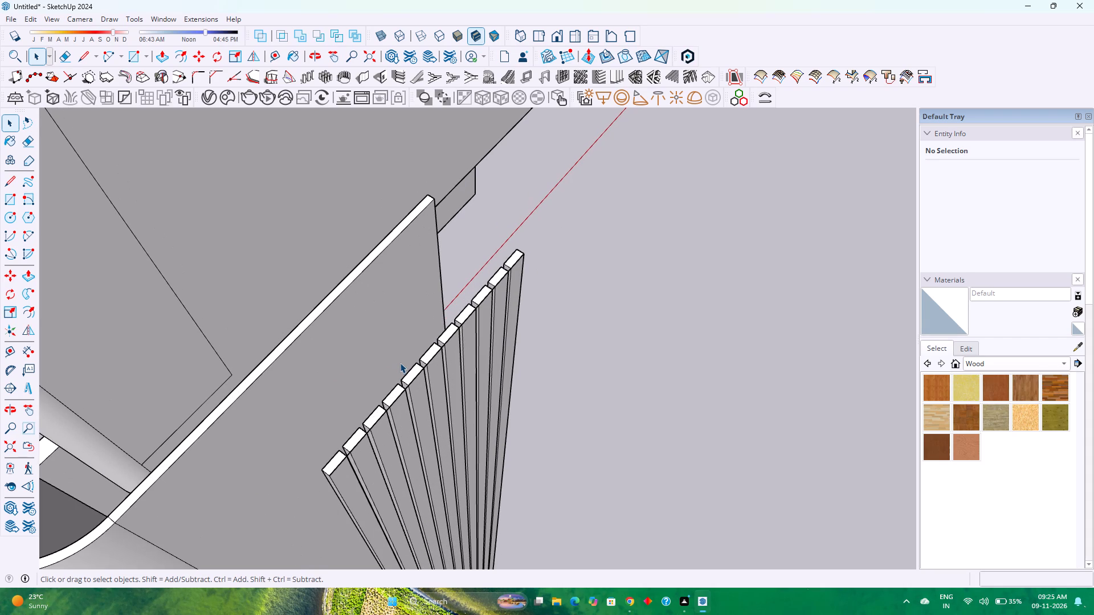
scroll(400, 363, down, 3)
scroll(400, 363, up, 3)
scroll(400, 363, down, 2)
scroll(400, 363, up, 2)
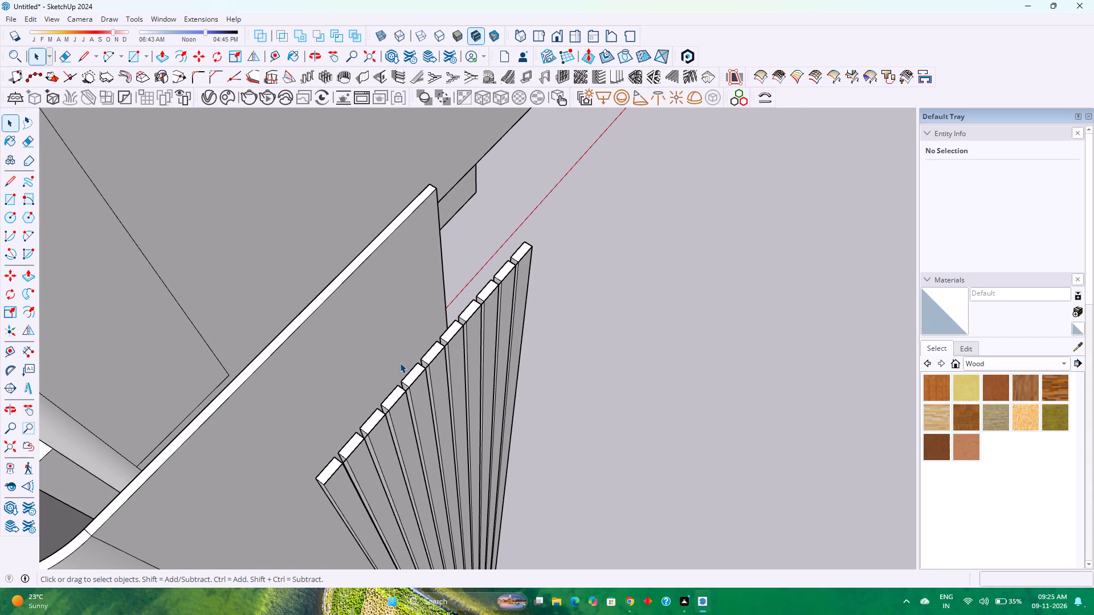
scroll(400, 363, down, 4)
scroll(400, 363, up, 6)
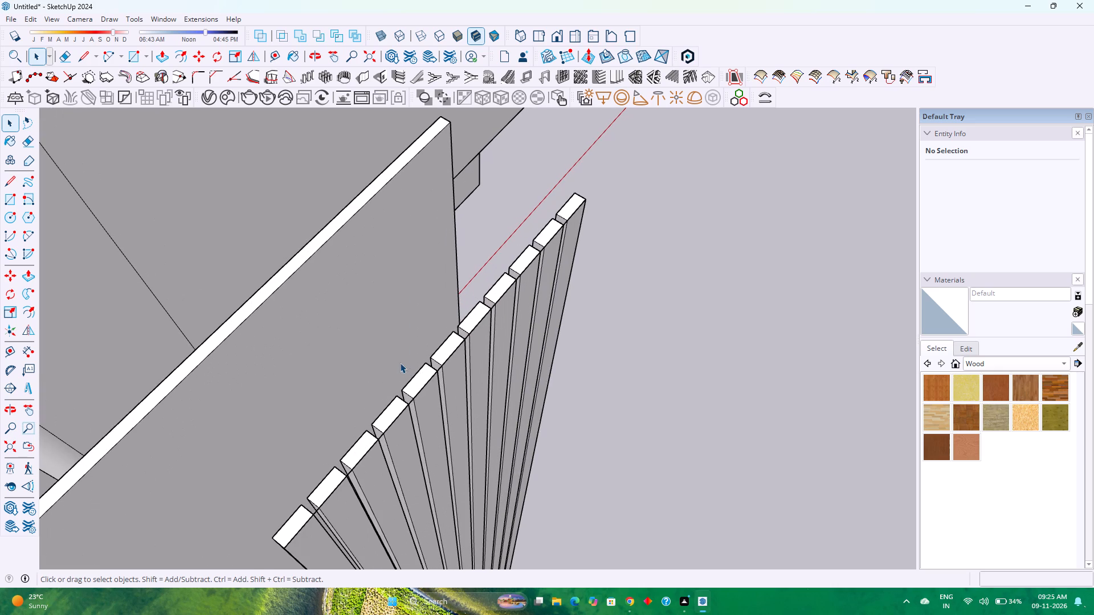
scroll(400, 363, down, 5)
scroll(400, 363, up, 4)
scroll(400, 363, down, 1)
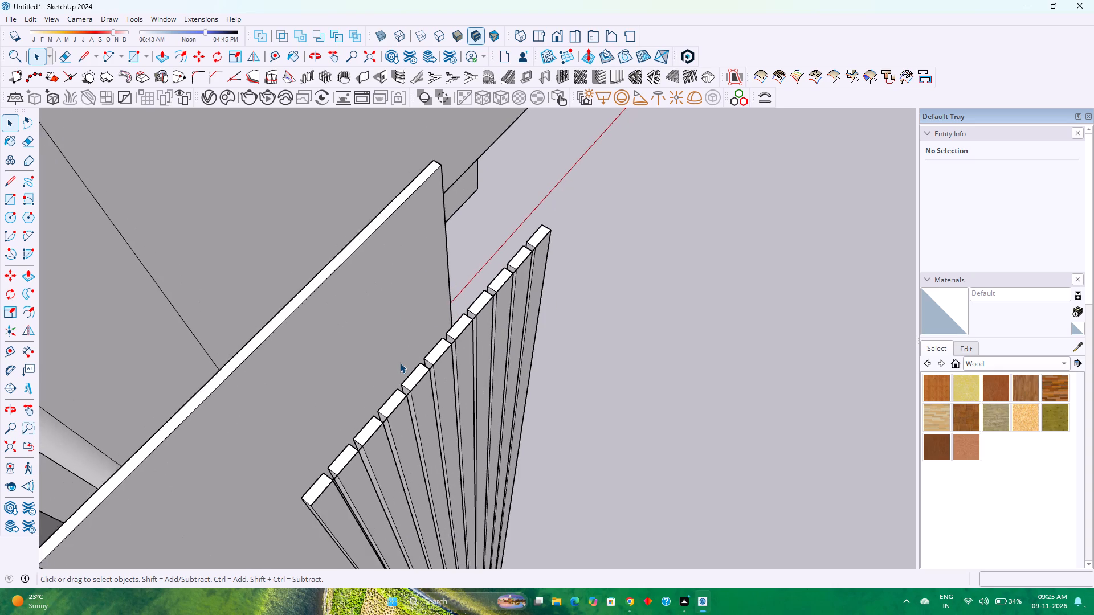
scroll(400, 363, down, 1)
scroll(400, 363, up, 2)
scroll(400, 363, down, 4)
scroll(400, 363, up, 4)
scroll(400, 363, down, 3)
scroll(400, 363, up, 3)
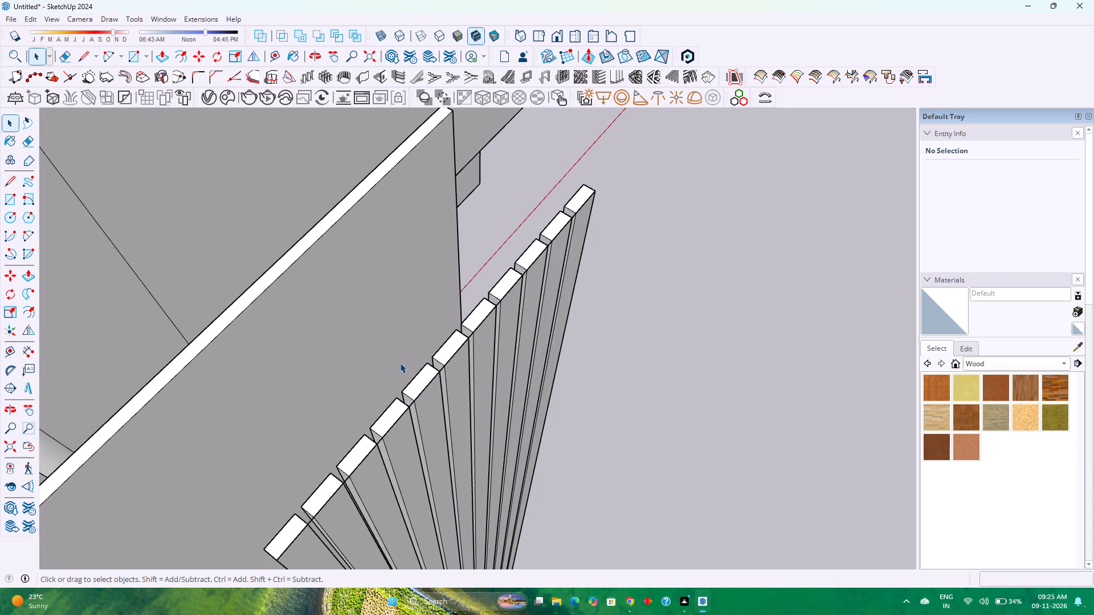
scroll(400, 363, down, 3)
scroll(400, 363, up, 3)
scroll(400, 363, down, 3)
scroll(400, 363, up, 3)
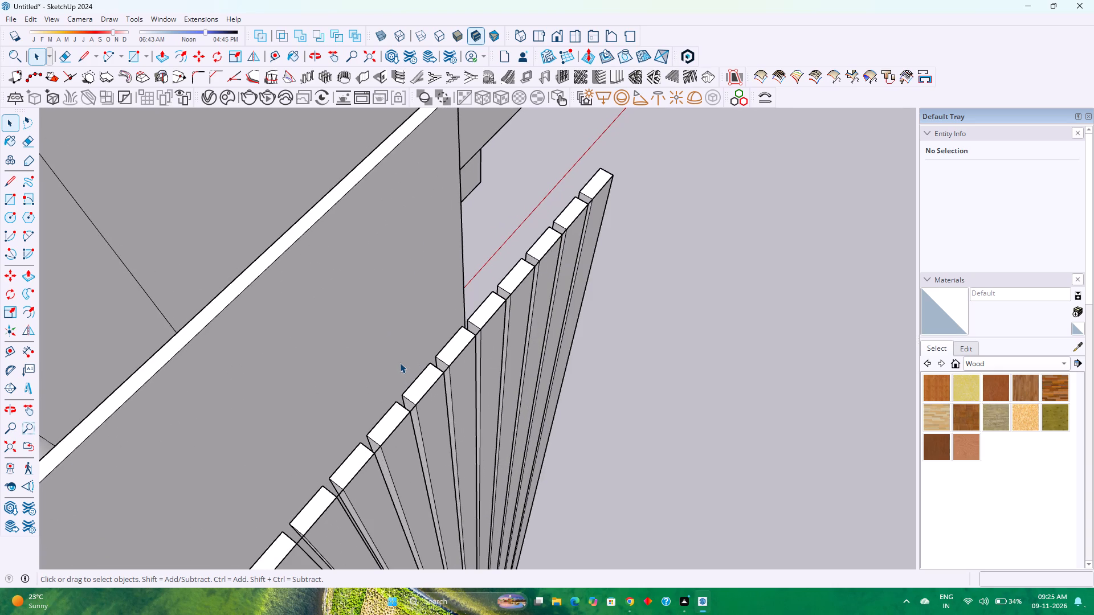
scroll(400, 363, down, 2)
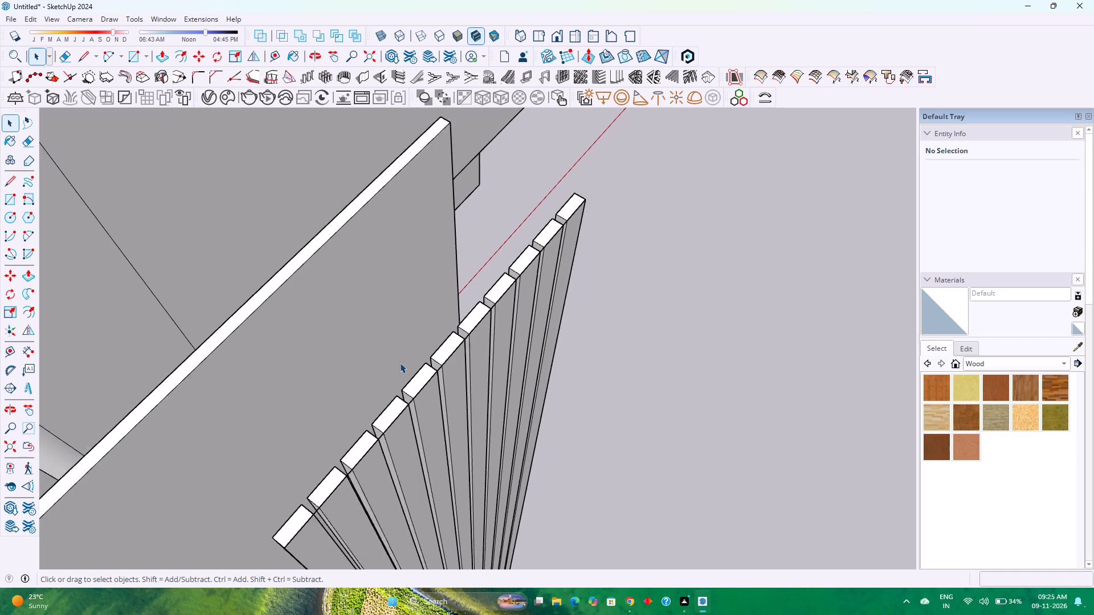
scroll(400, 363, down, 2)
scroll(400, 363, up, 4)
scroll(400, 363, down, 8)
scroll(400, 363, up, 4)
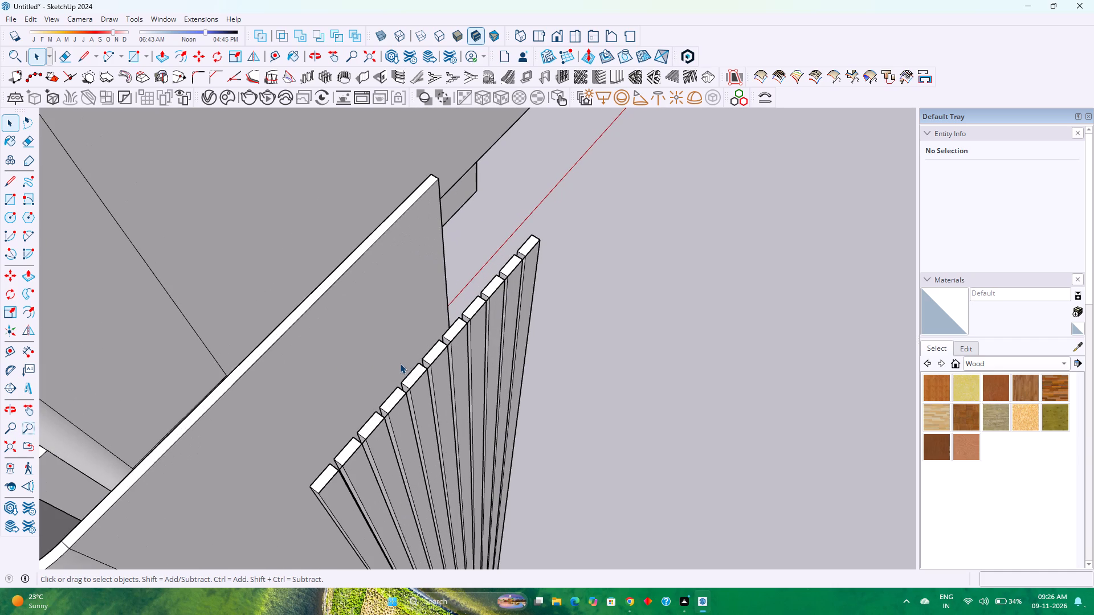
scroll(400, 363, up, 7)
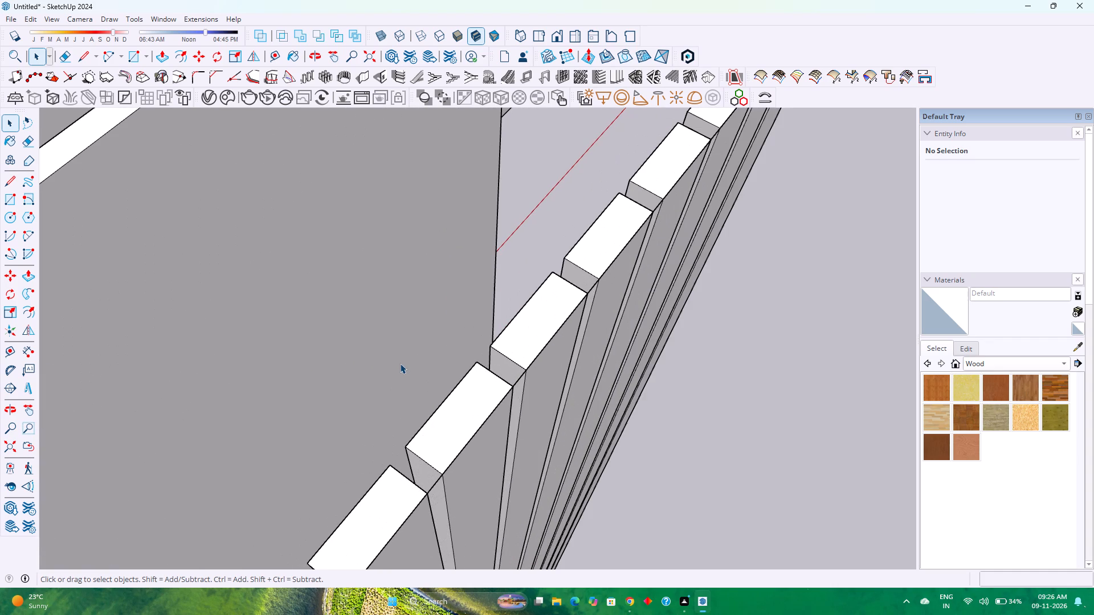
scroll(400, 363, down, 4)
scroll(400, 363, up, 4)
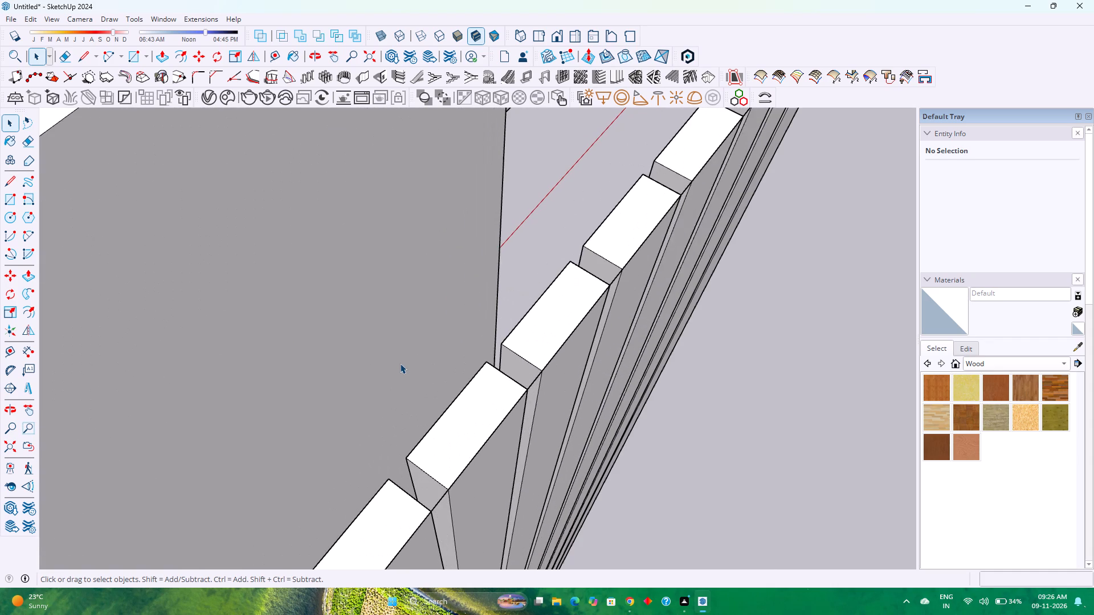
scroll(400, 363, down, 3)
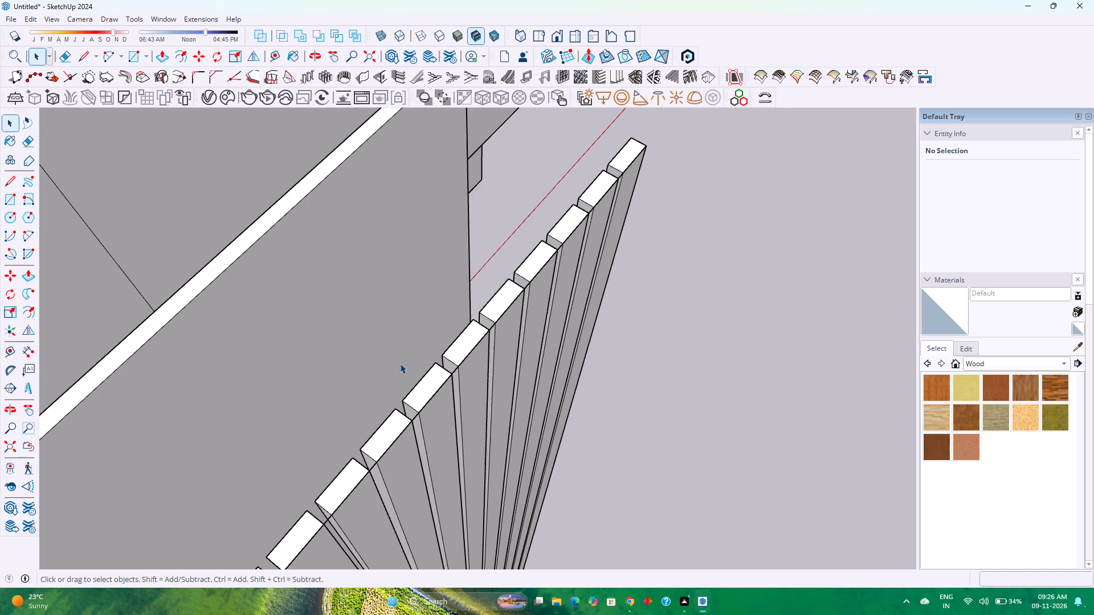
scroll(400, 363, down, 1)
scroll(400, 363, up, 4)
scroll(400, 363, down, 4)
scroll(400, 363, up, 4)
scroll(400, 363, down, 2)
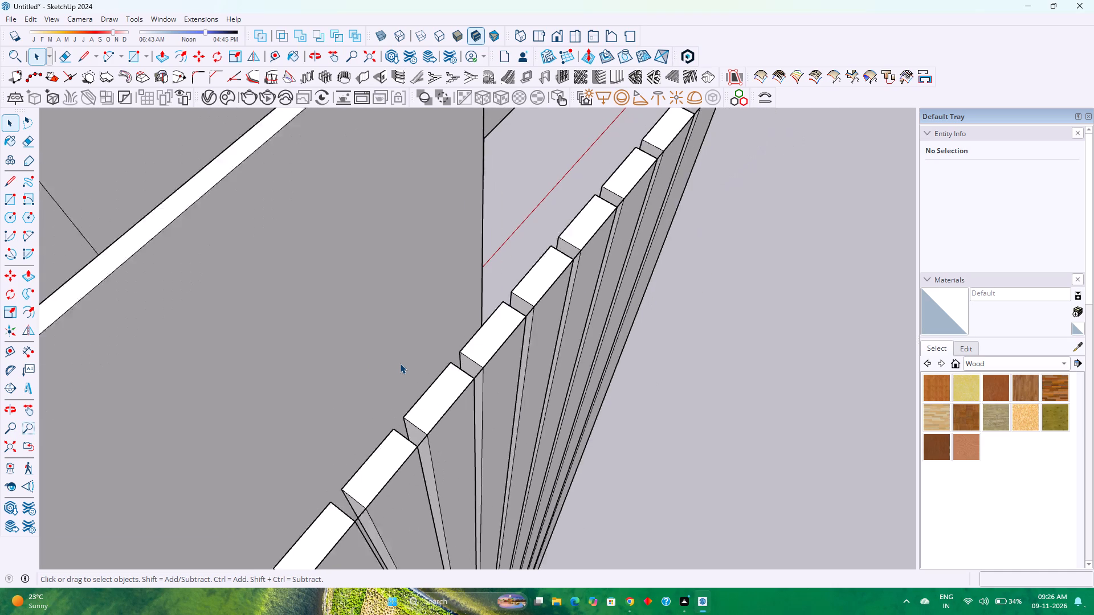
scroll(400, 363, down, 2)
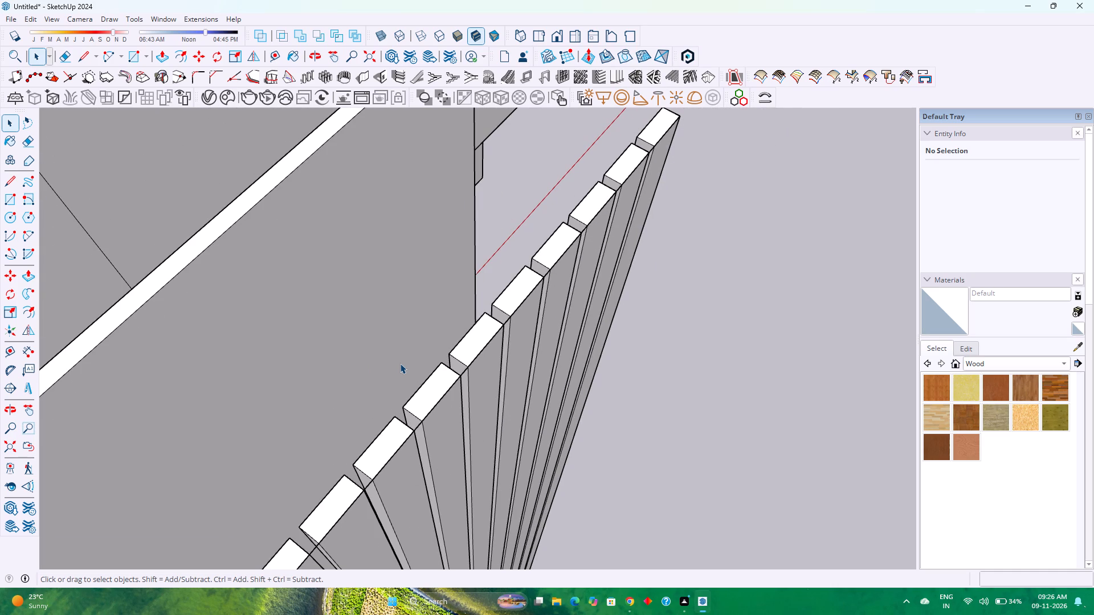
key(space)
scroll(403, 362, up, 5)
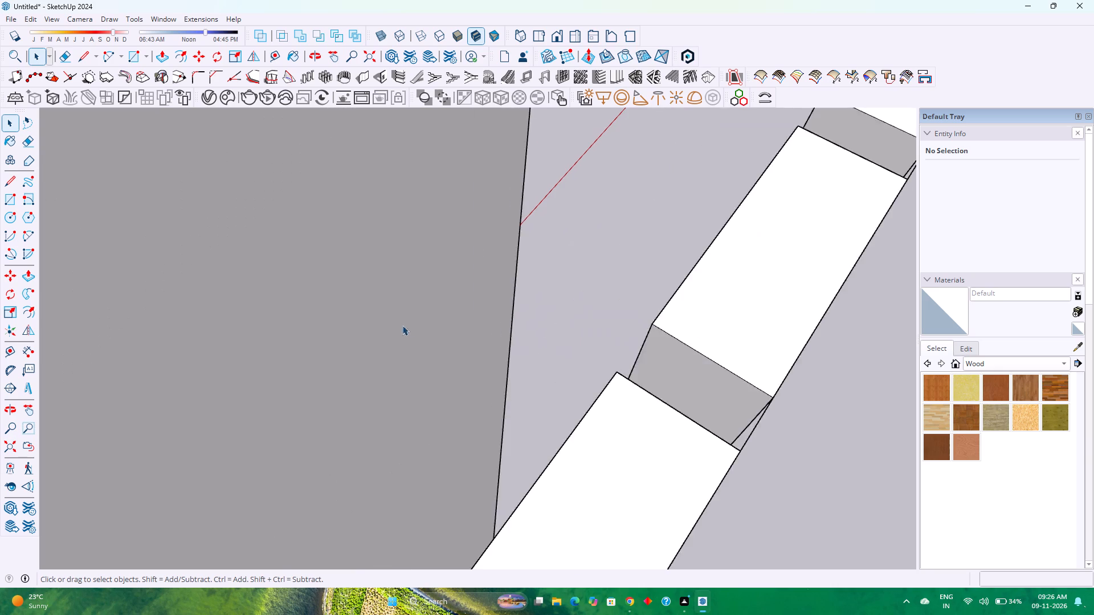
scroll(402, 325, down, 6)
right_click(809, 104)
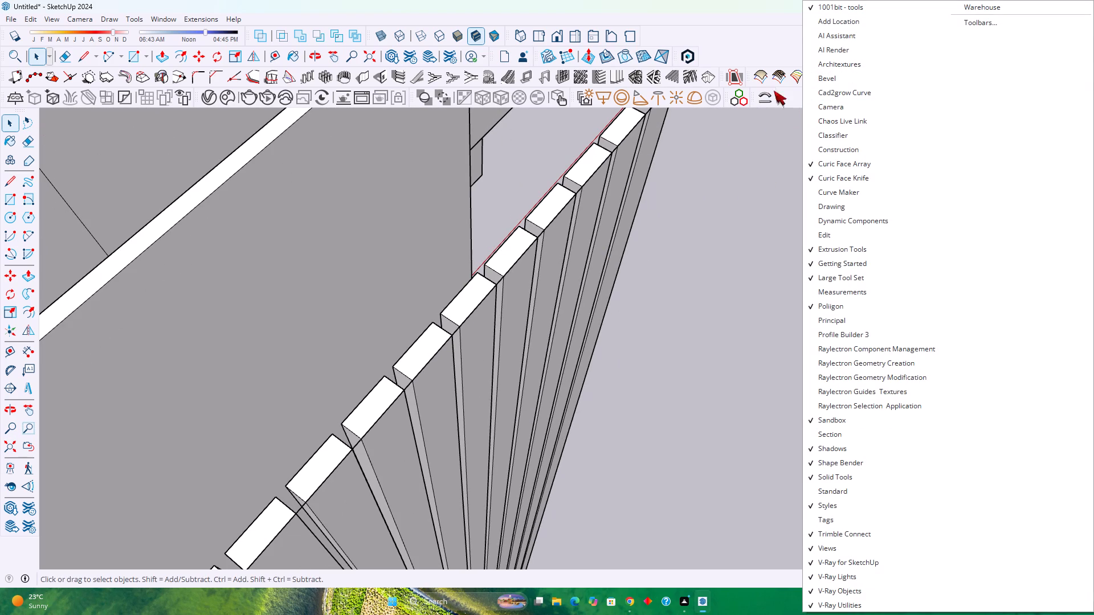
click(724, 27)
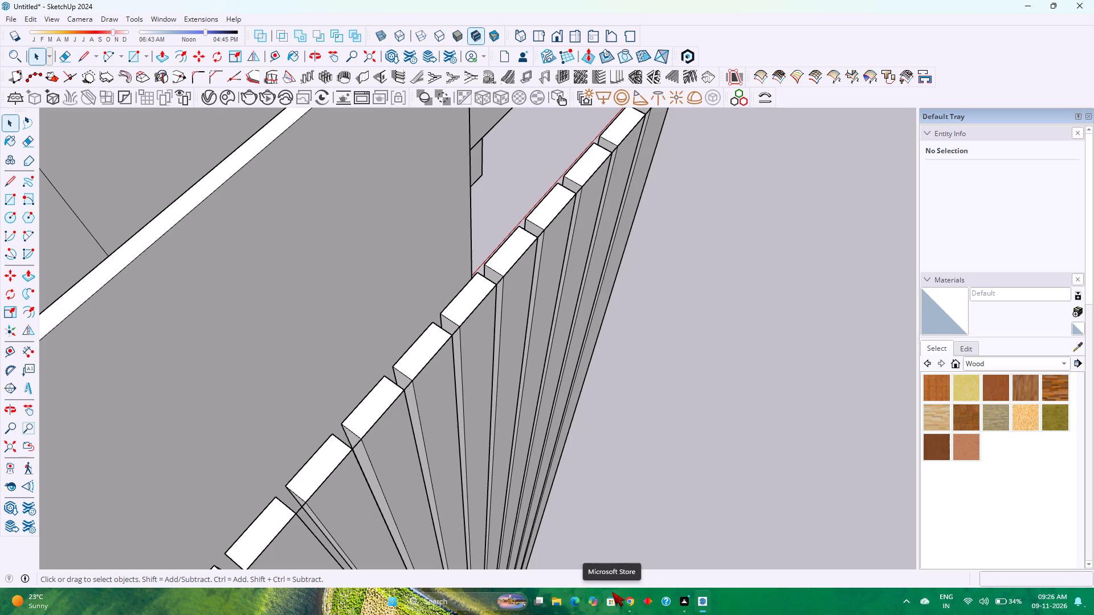
Switch to Chrome and search in a new tab for "curve along path sketchup plugin".
click(631, 595)
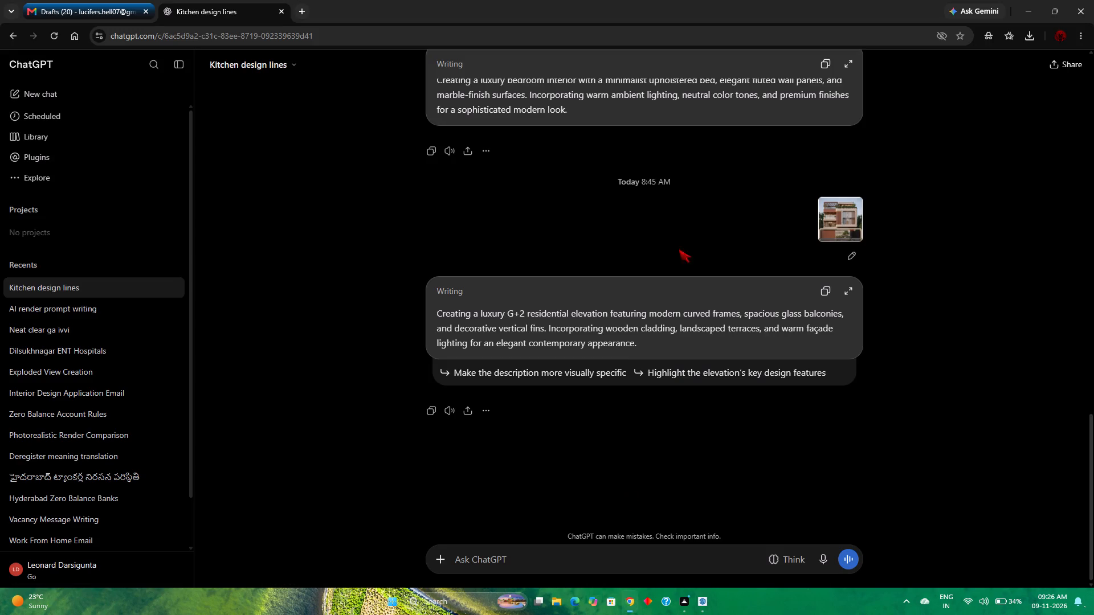
click(1048, 13)
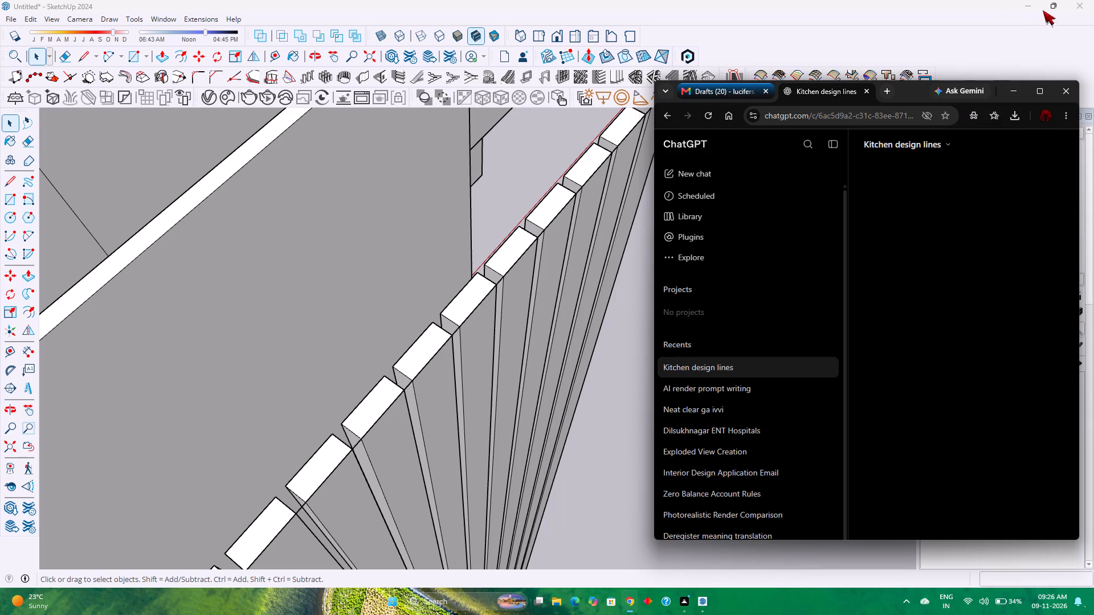
click(888, 92)
click(891, 112)
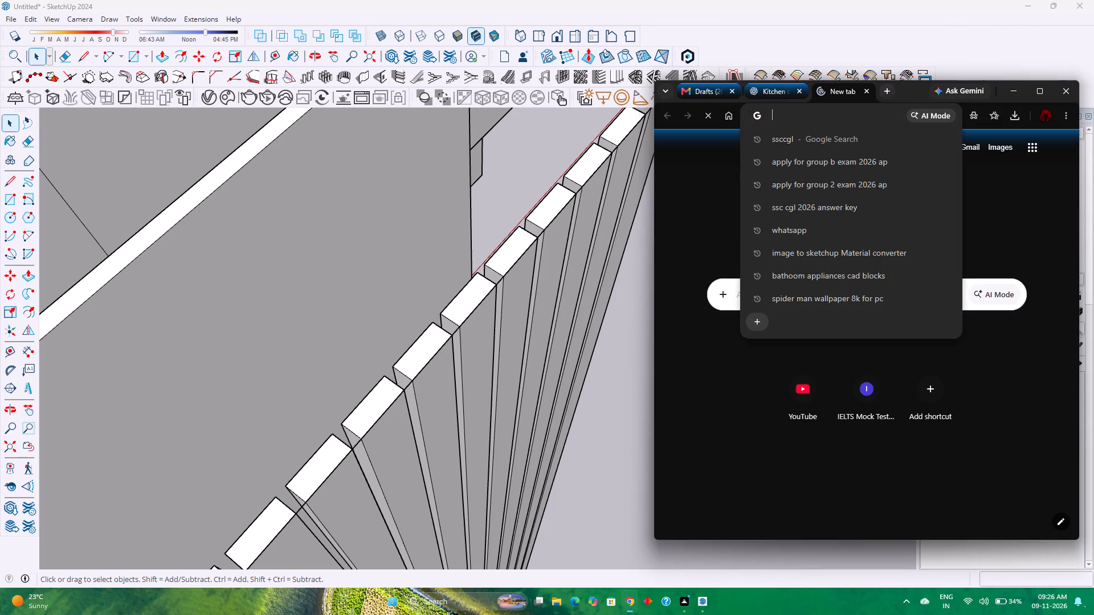
text(cuve)
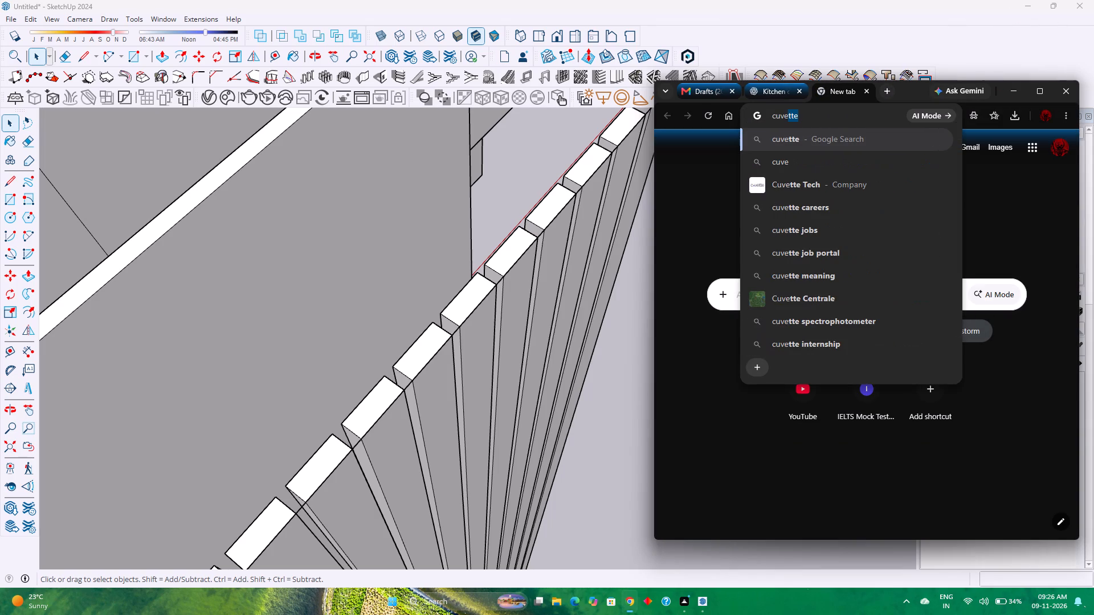
key(BackSpace)
key(BackSpace)
key(BackSpace)
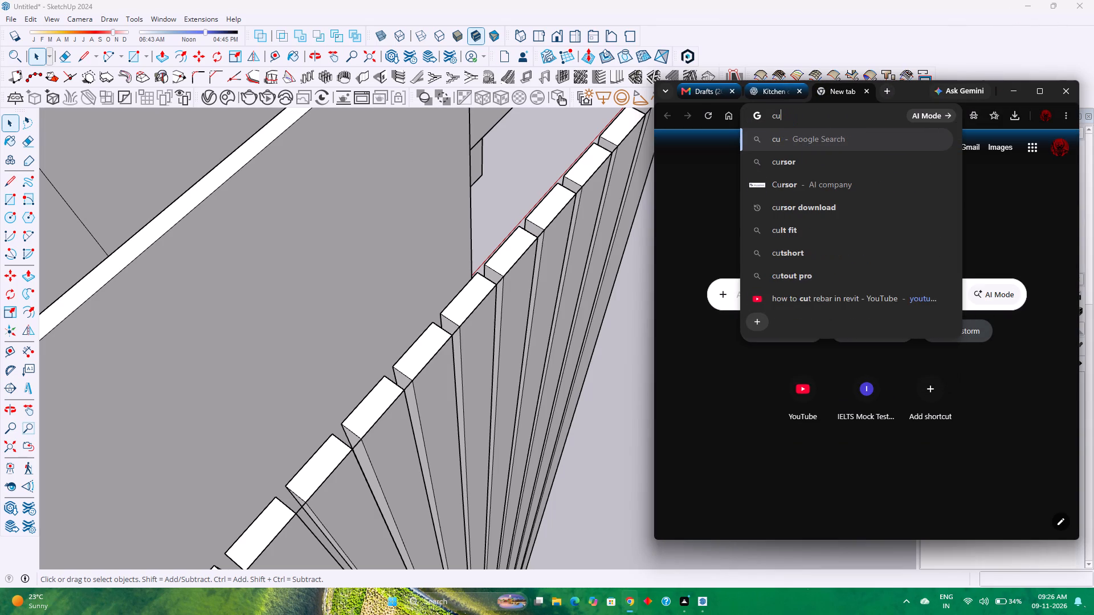
text(rve e)
key(BackSpace)
text(along)
key(space)
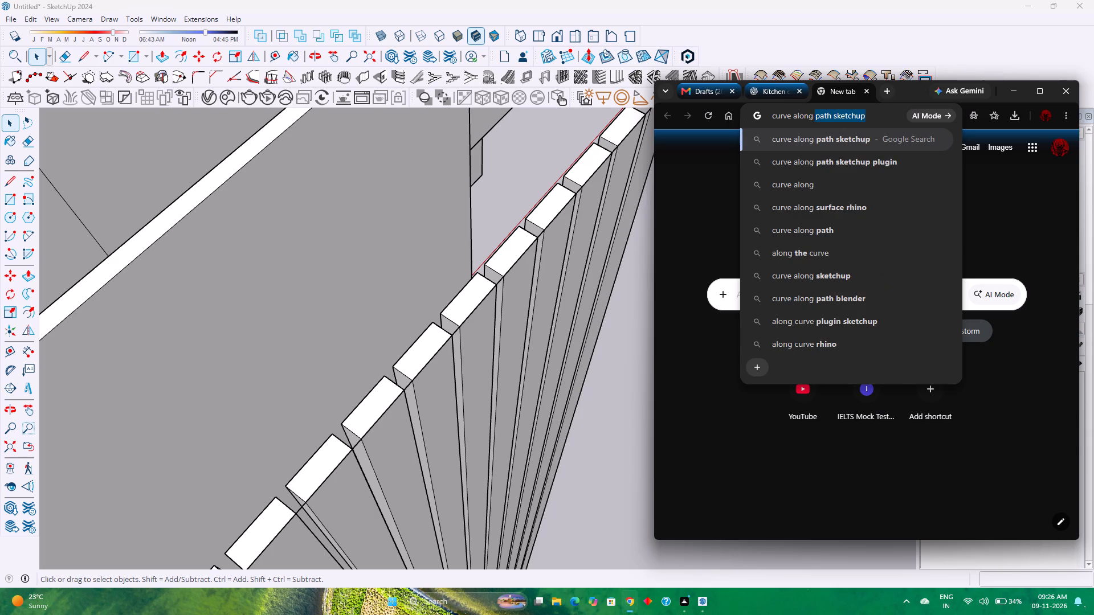
key(Right)
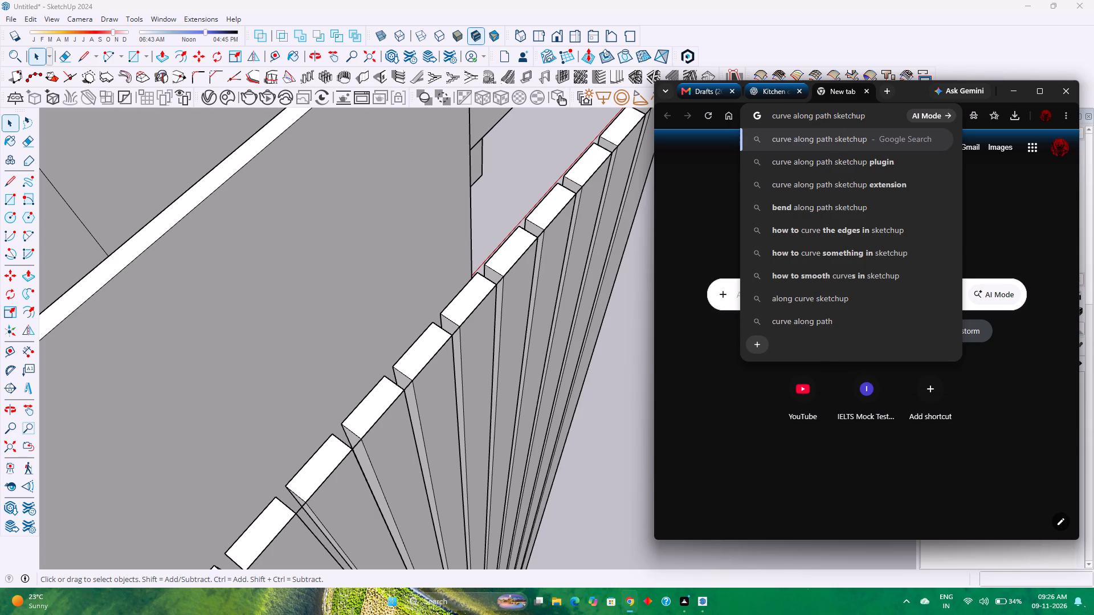
key(Down)
key(Return)
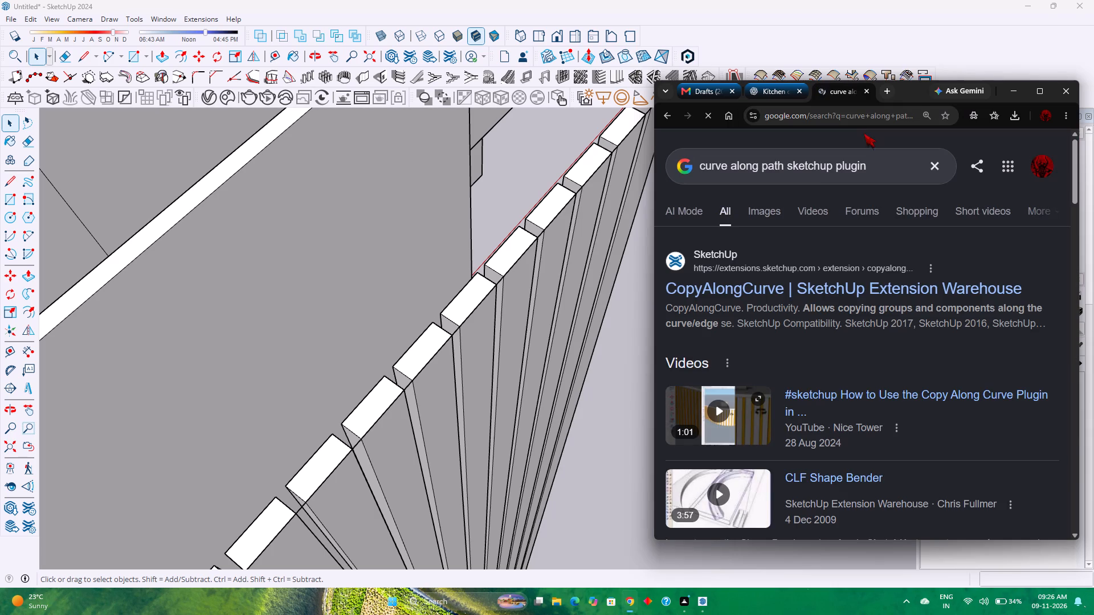
Open the CopyAlongCurve result from the SketchUp Extension Warehouse and check its compatibility and price details.
click(786, 281)
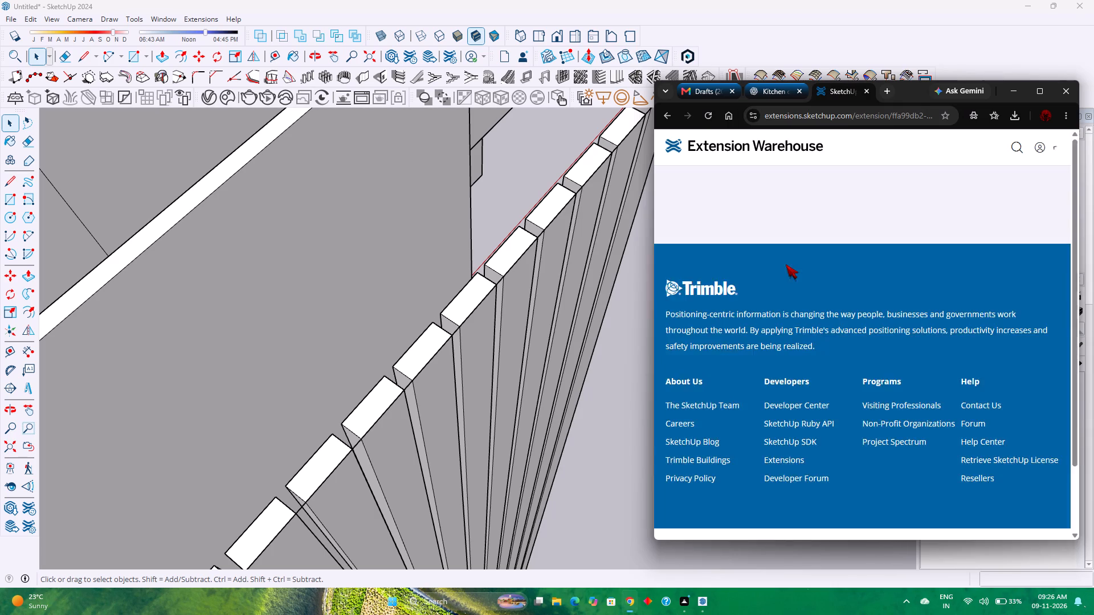
scroll(743, 297, down, 6)
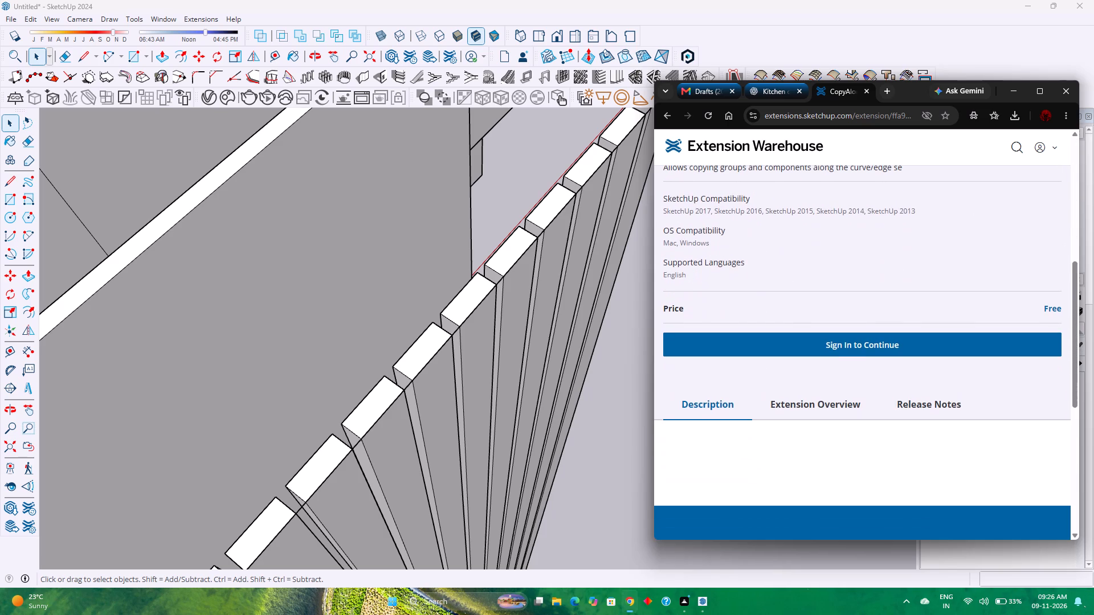
click(1014, 97)
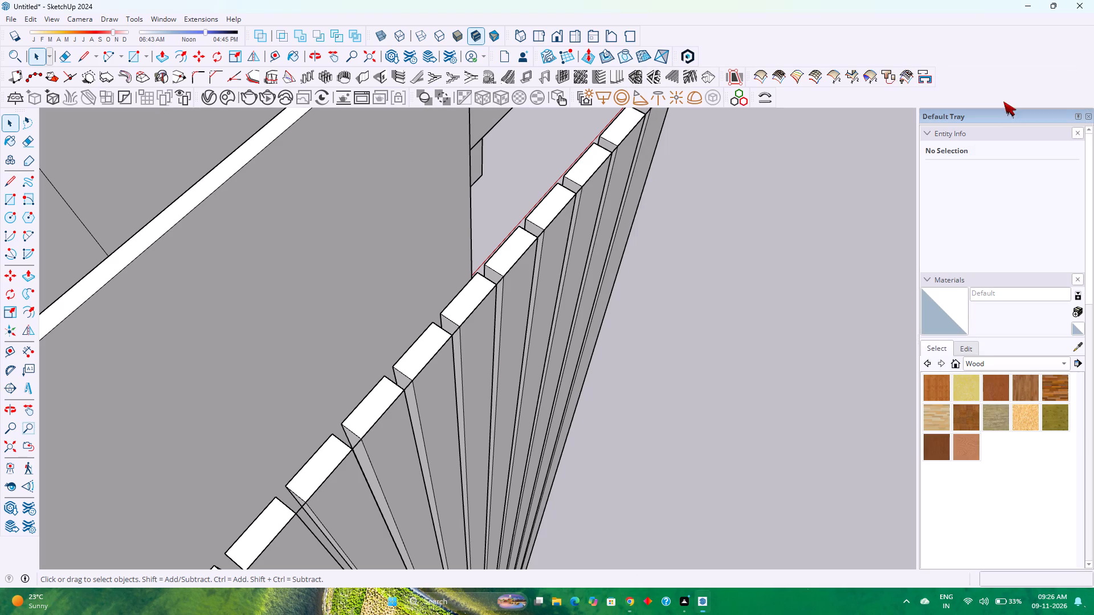
Open the Extension Warehouse inside SketchUp, search all categories for "curve along" and look through the matching extensions.
click(210, 20)
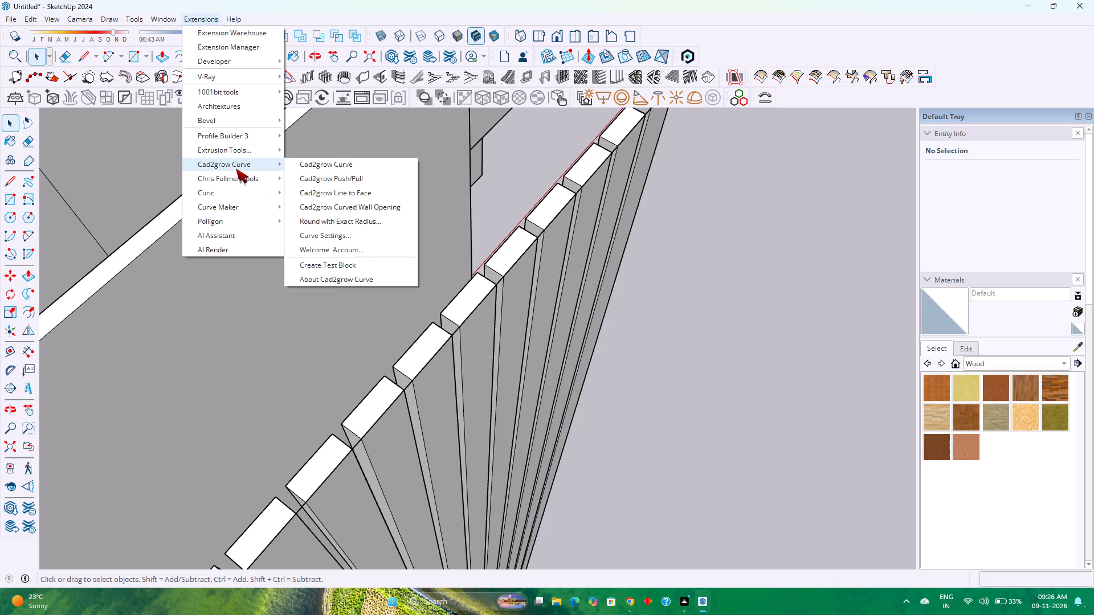
click(240, 37)
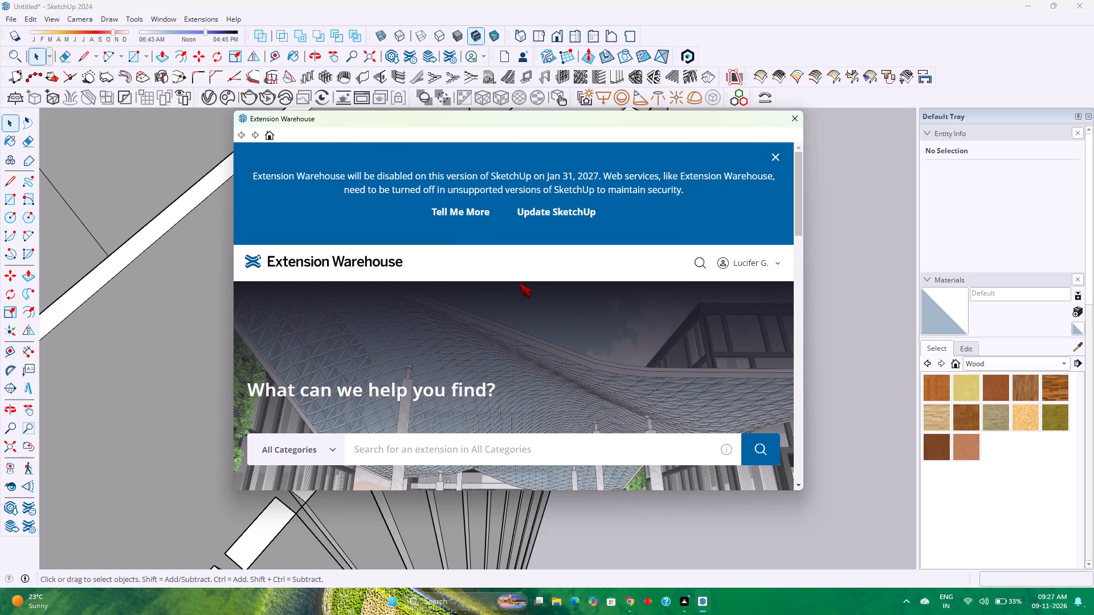
click(697, 260)
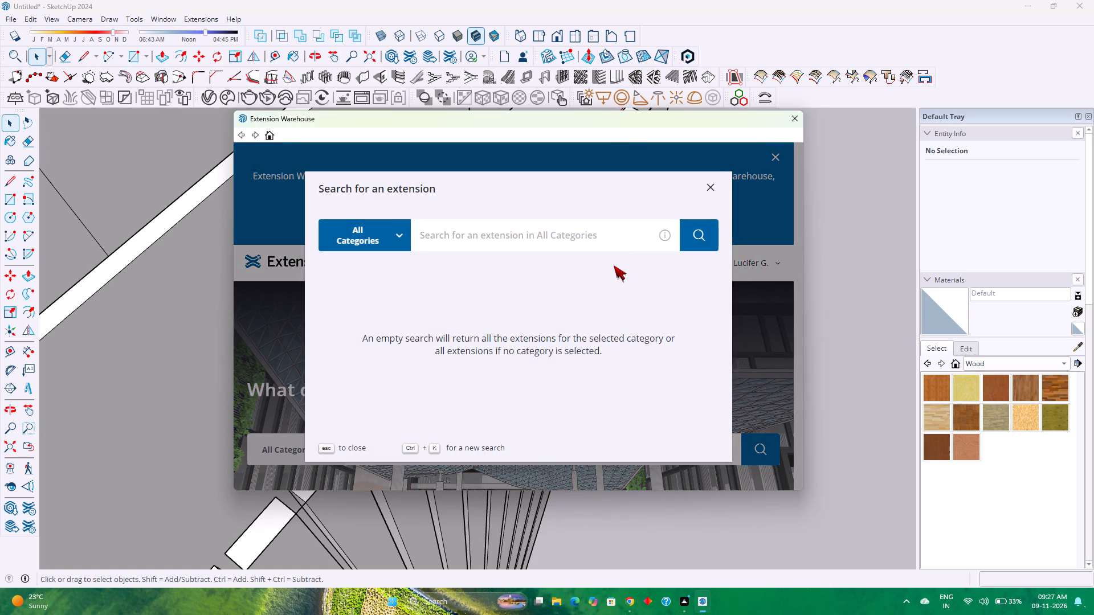
text(curve)
key(space)
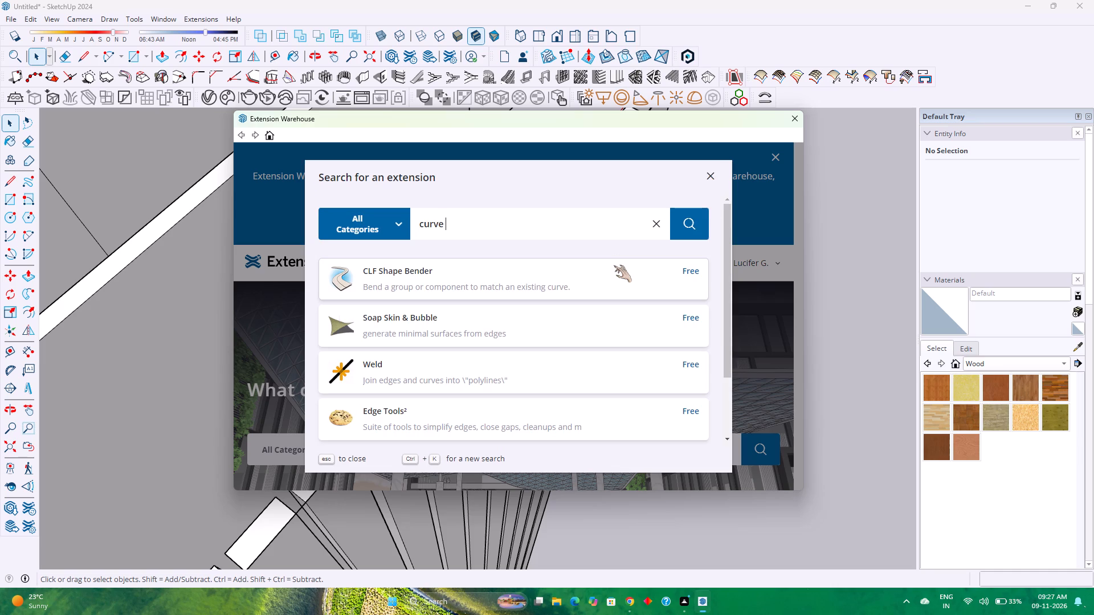
text(along)
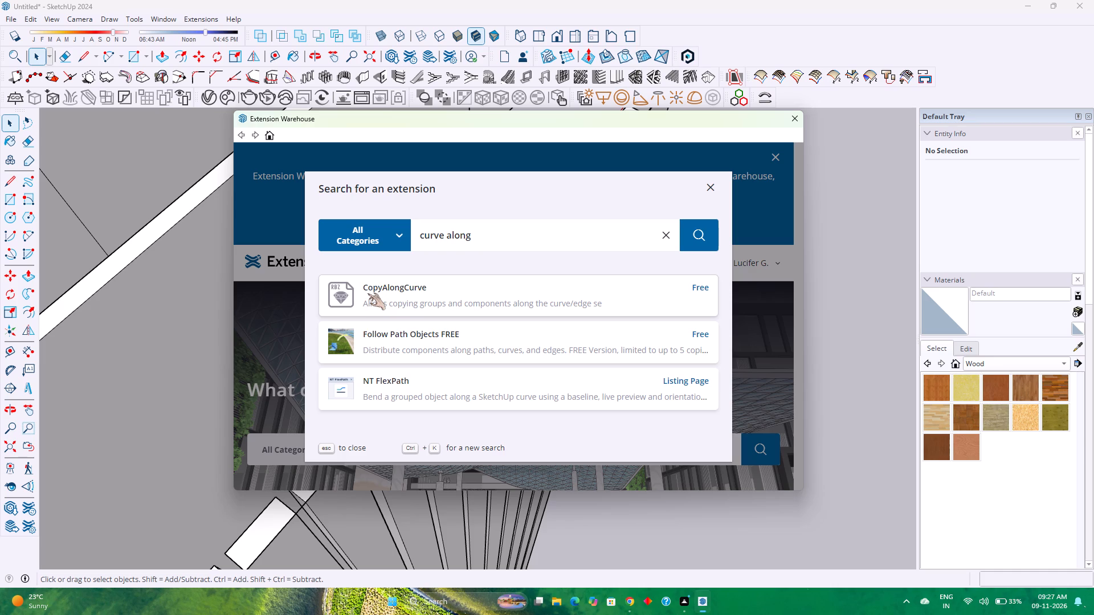
scroll(368, 293, down, 3)
scroll(427, 346, down, 4)
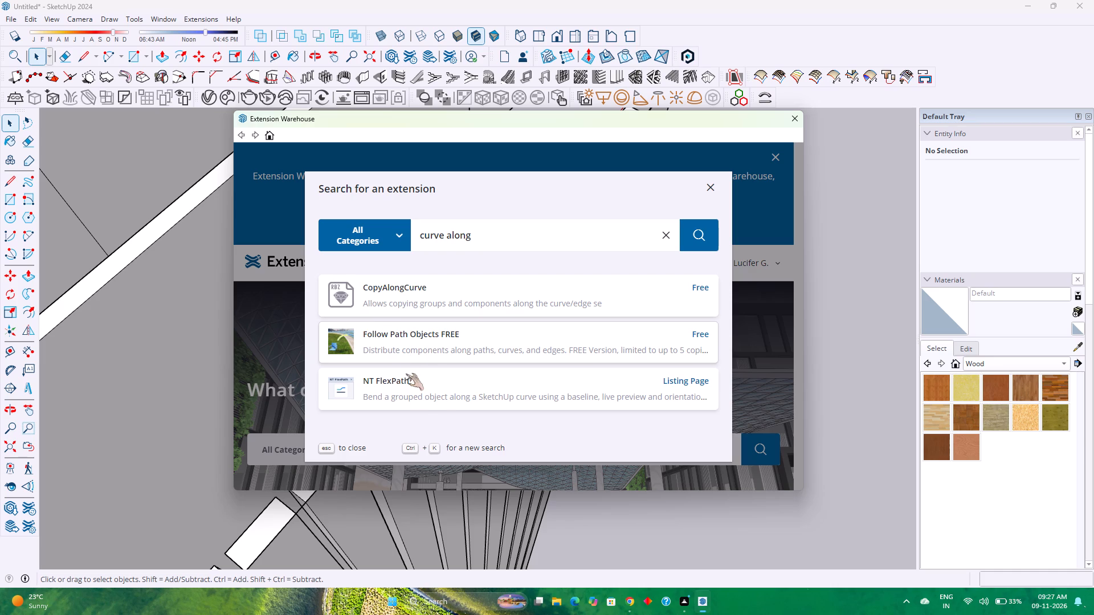
scroll(545, 379, down, 4)
scroll(546, 385, up, 3)
scroll(546, 385, down, 3)
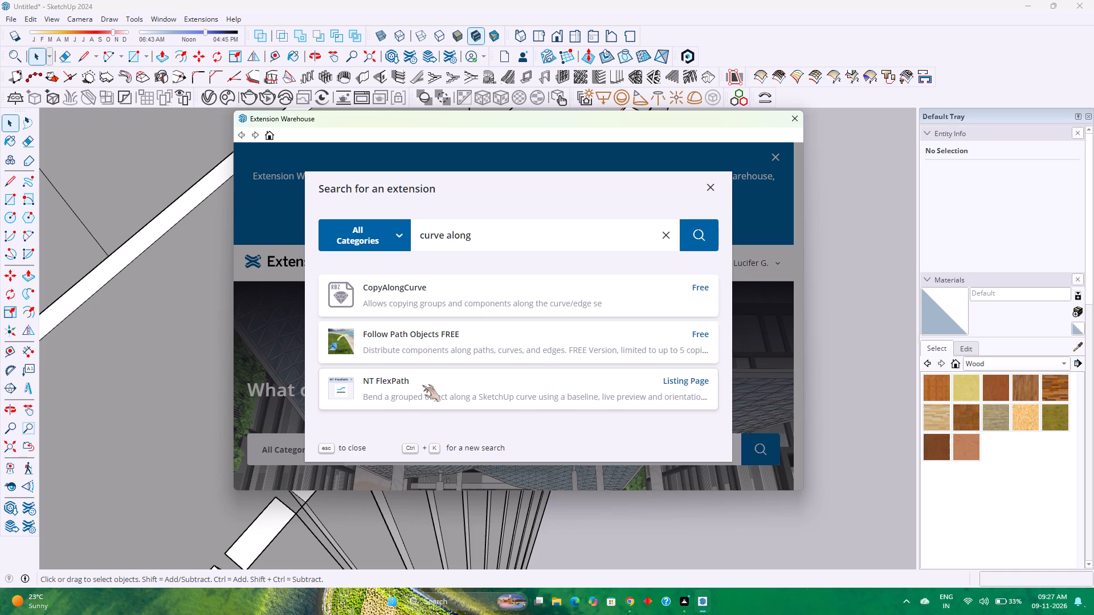
Open the NT FlexPath listing, examine its features, compatibility and price, and dismiss the warehouse's version notice.
click(422, 383)
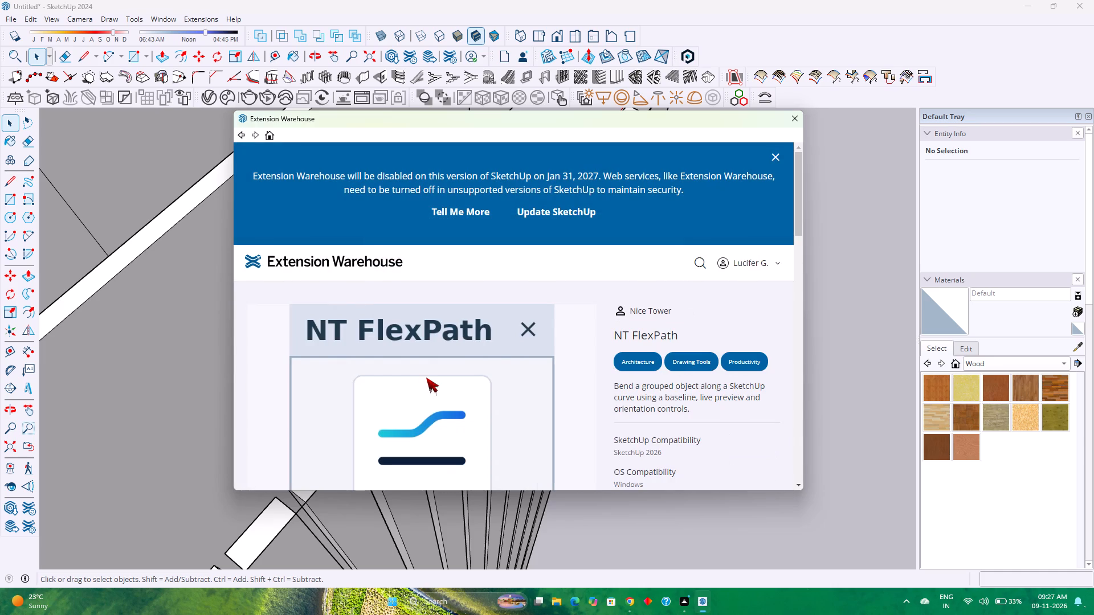
scroll(453, 365, down, 4)
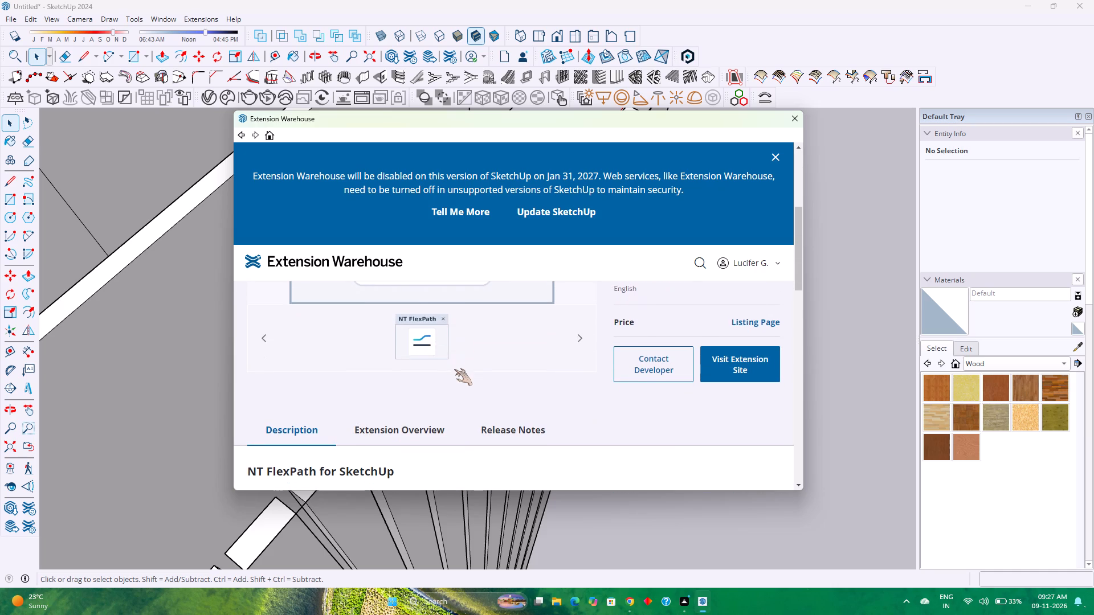
scroll(453, 369, up, 3)
scroll(453, 368, down, 4)
scroll(453, 368, up, 2)
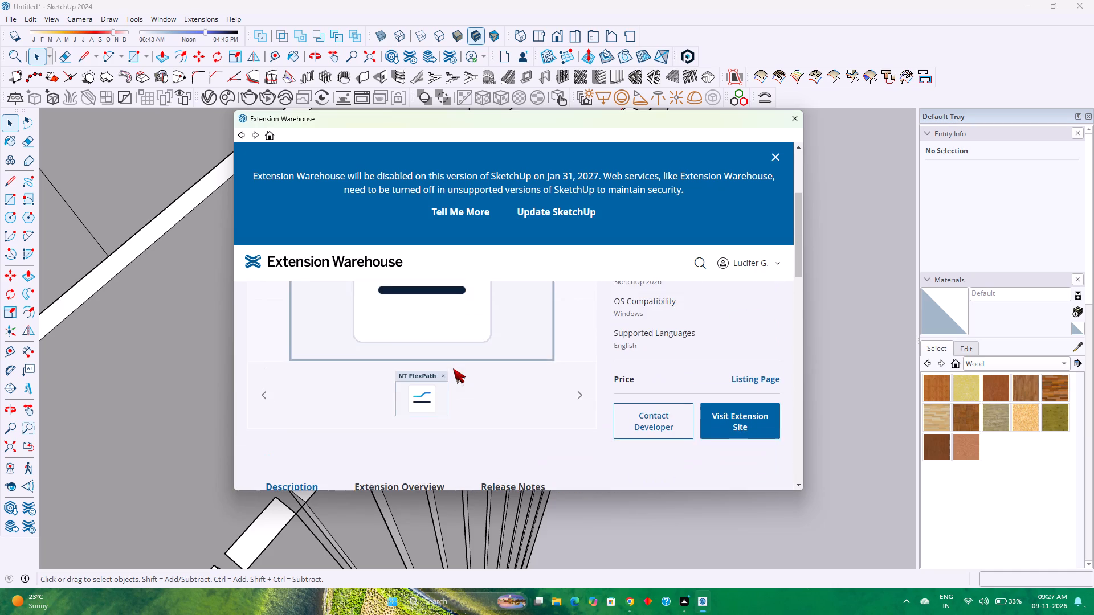
scroll(453, 368, down, 3)
scroll(444, 367, up, 5)
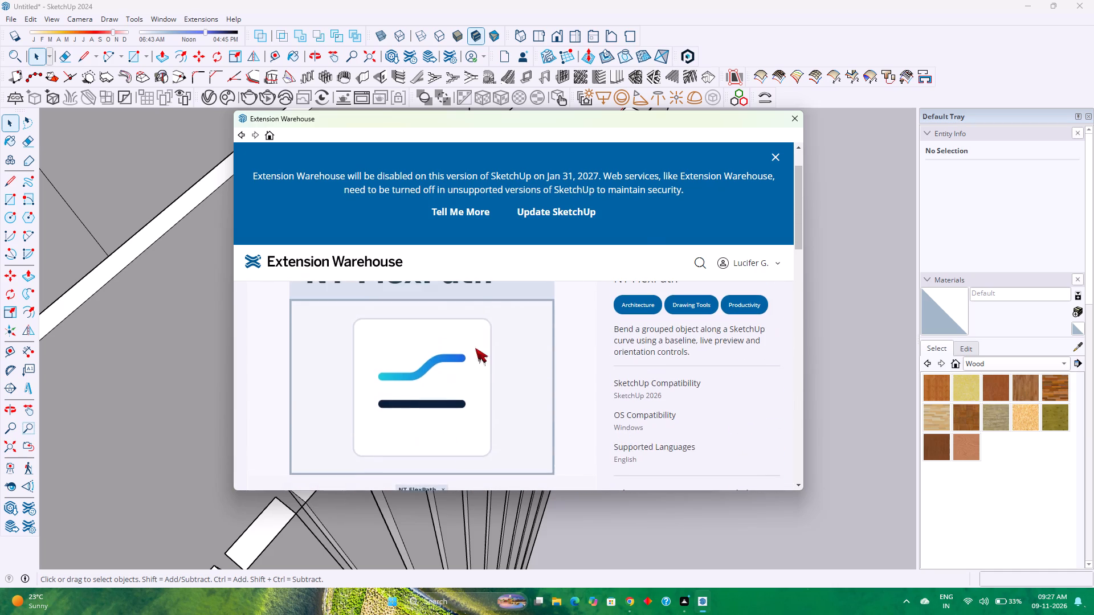
click(771, 154)
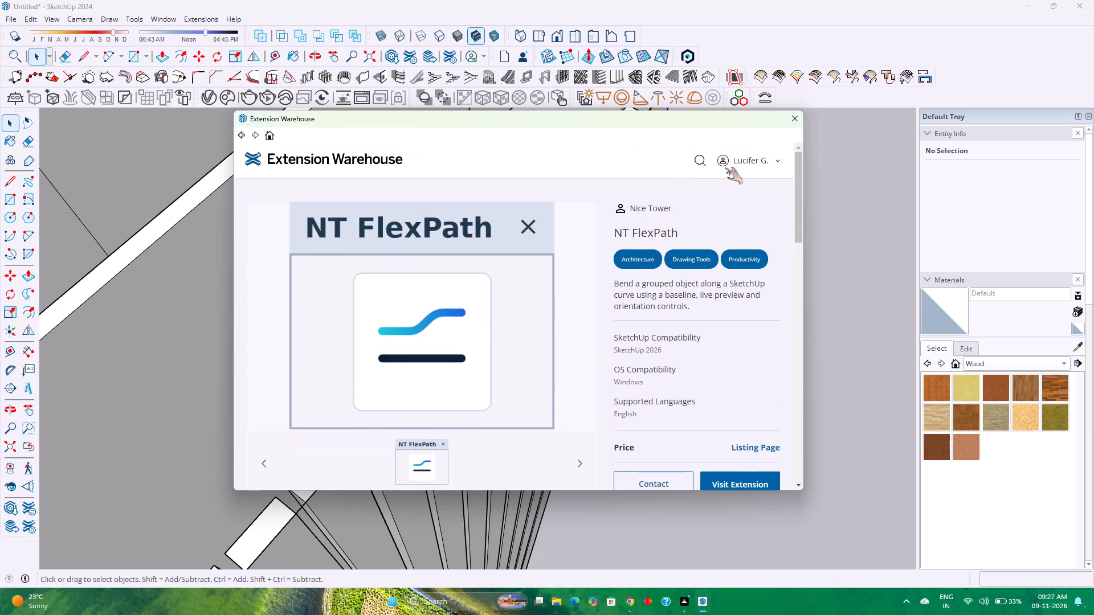
Search all Extension Warehouse categories for "curve along the" and open the CopyAlongCurve listing.
click(695, 162)
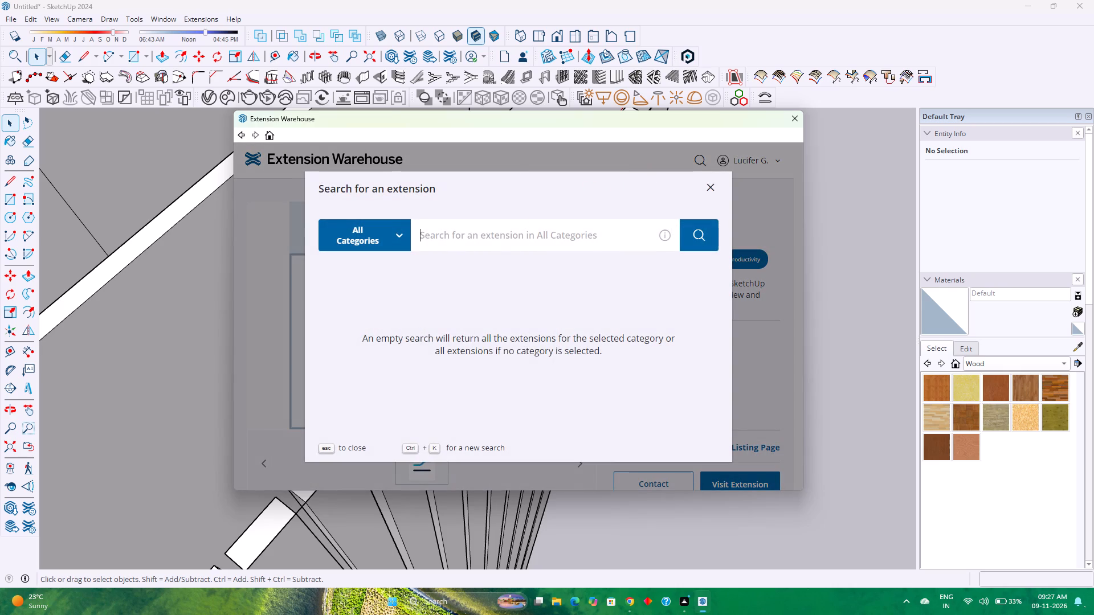
key(c)
key(u)
scroll(503, 221, up, 1)
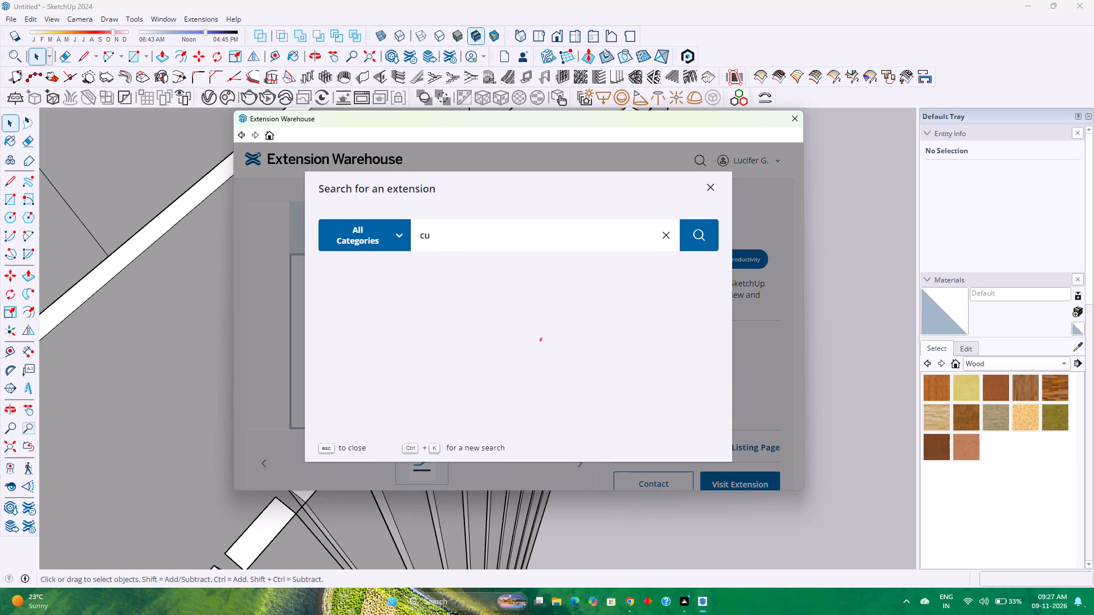
text(rve alon)
key(space)
key(BackSpace)
text(g the [a)
key(BackSpace)
key(BackSpace)
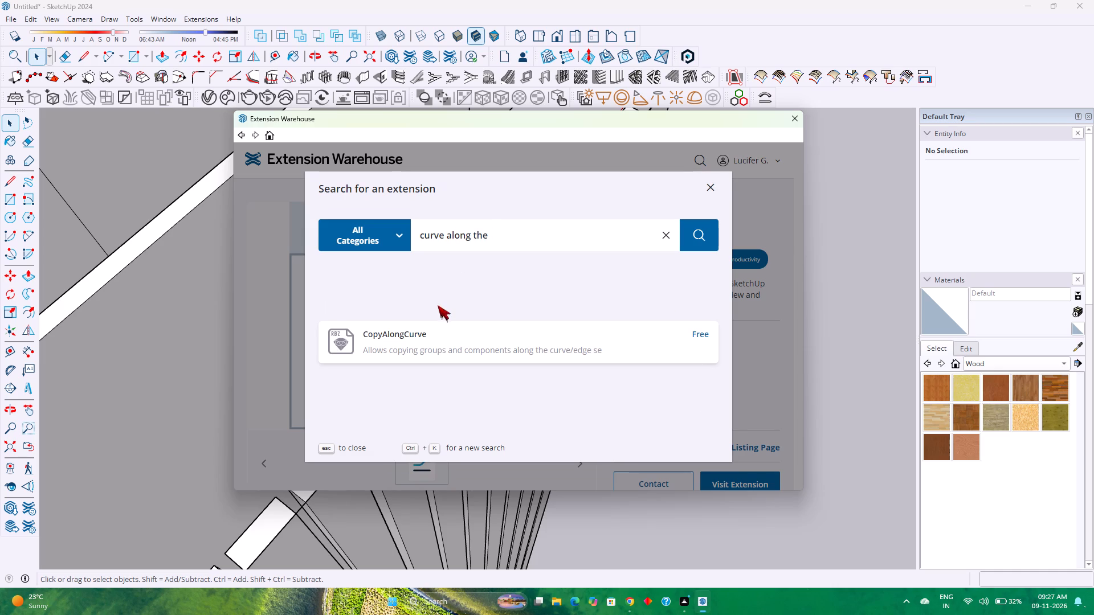
click(447, 335)
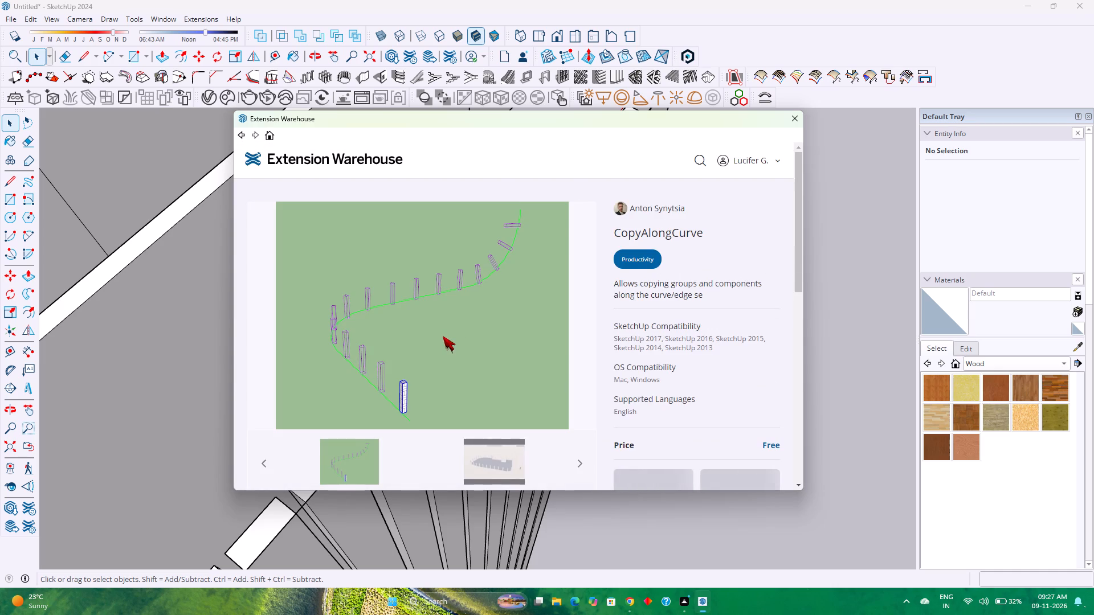
Install the free CopyAlongCurve extension, proceeding despite its compatibility marking, and close the Extension Warehouse.
scroll(443, 336, down, 2)
click(701, 375)
click(680, 369)
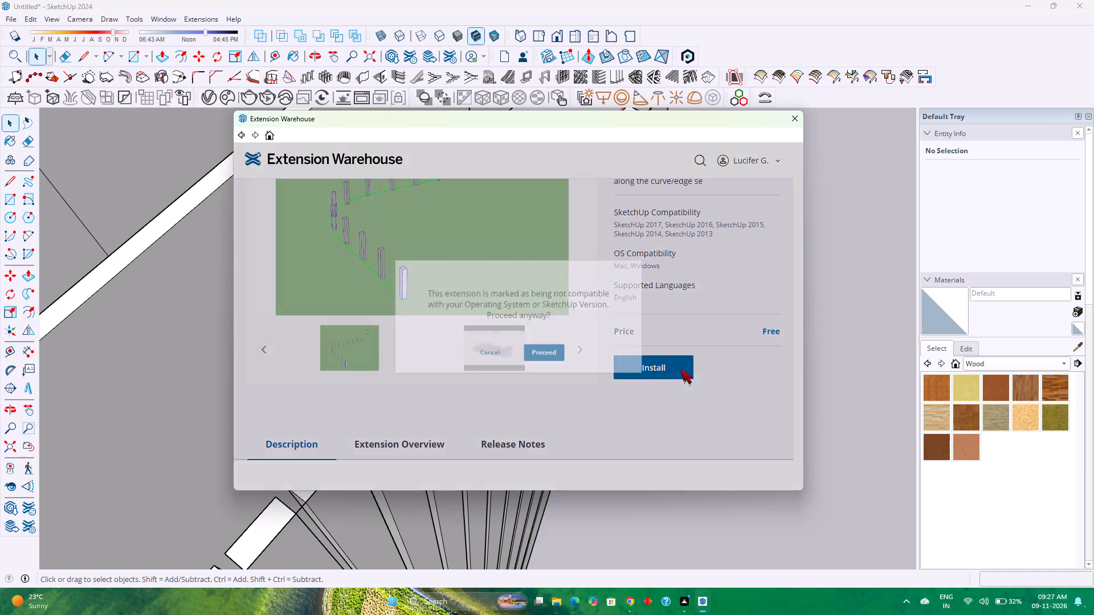
click(540, 360)
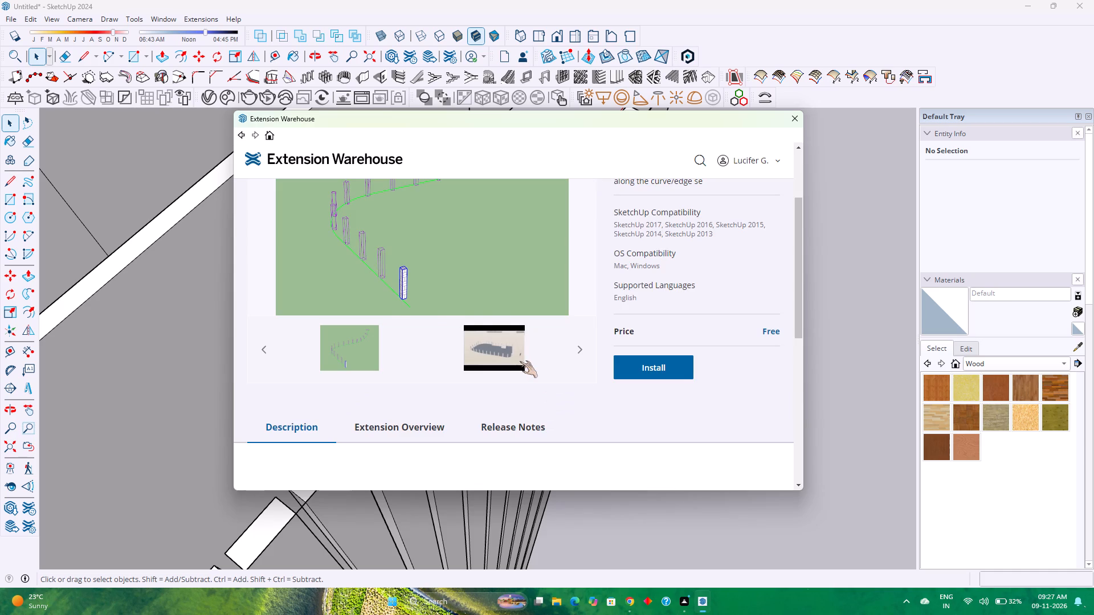
click(587, 321)
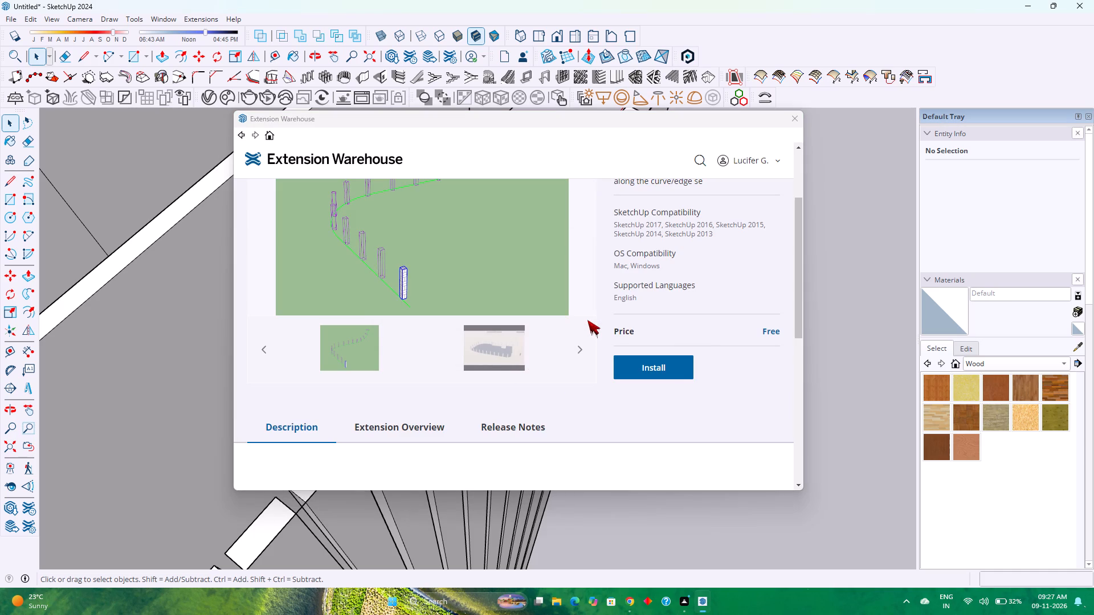
scroll(566, 323, down, 5)
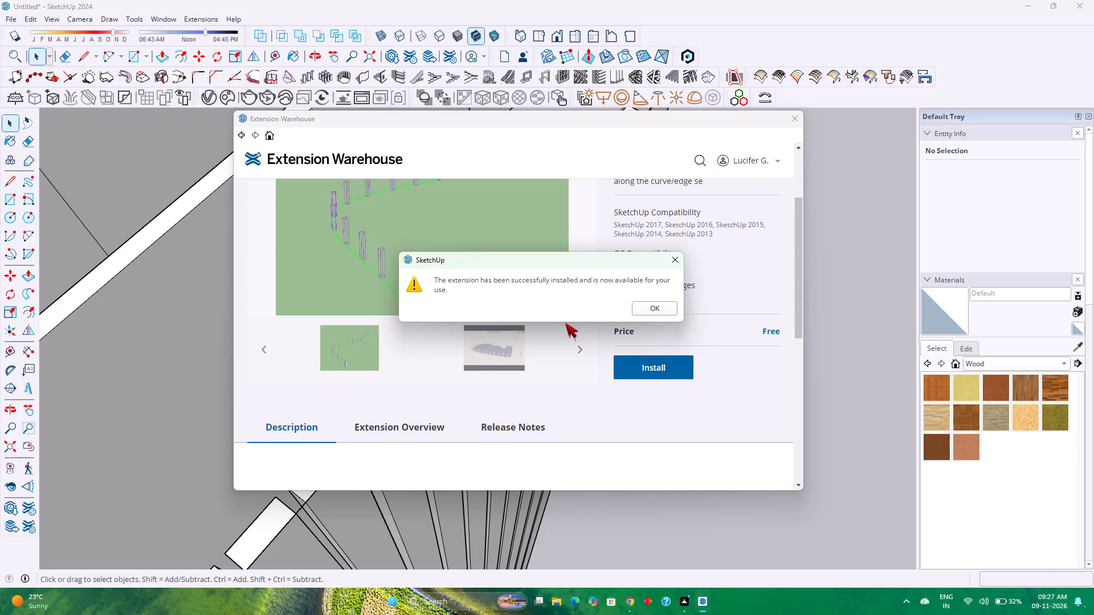
scroll(565, 323, up, 1)
click(642, 308)
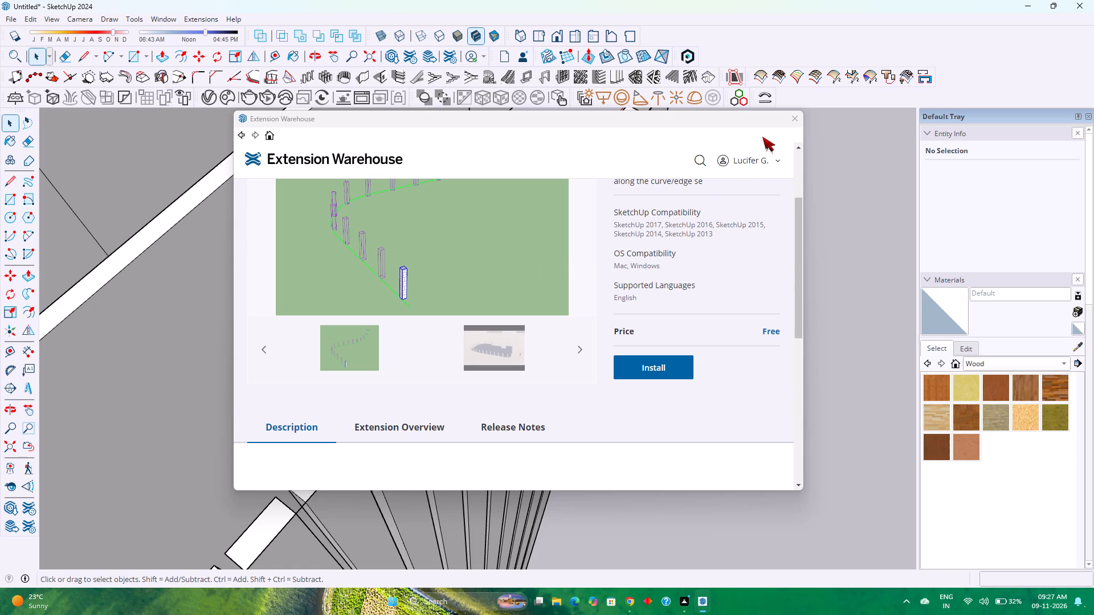
click(794, 113)
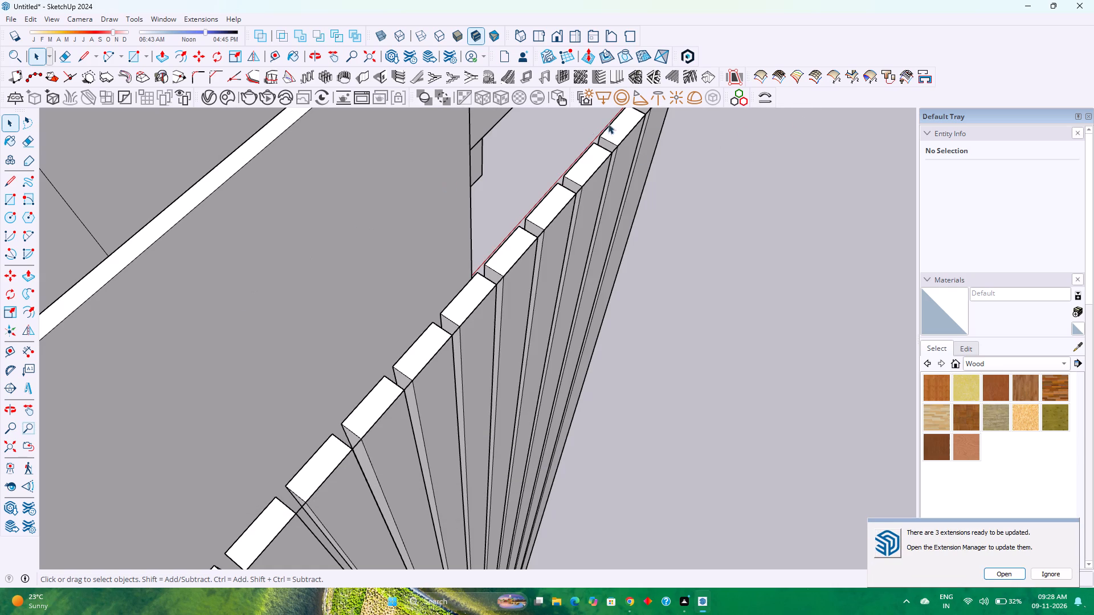
Display the Warehouse tool set in the workspace.
right_click(810, 95)
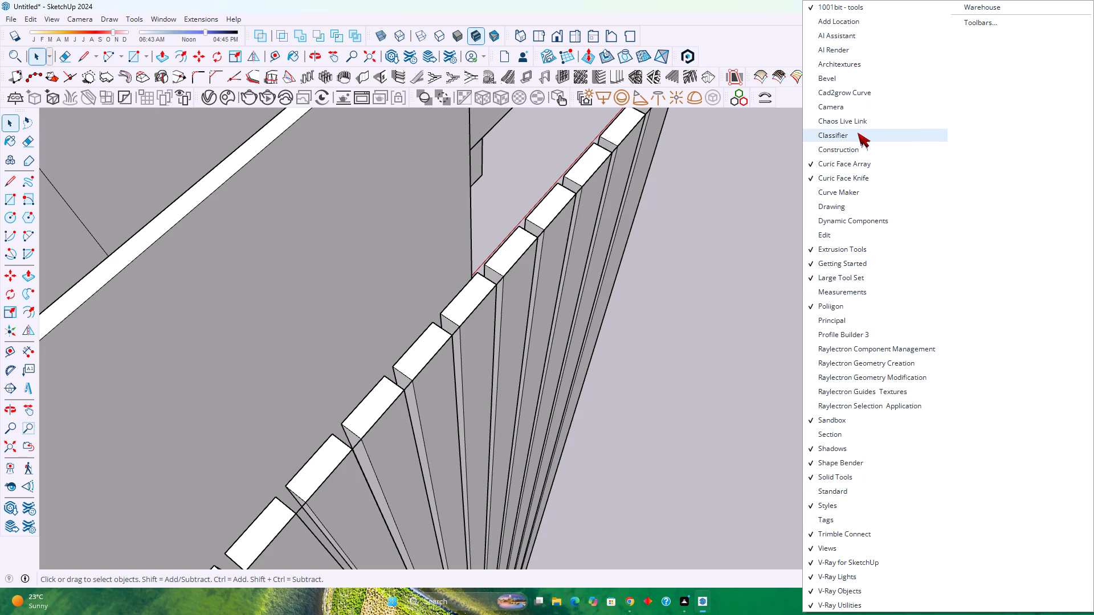
click(974, 5)
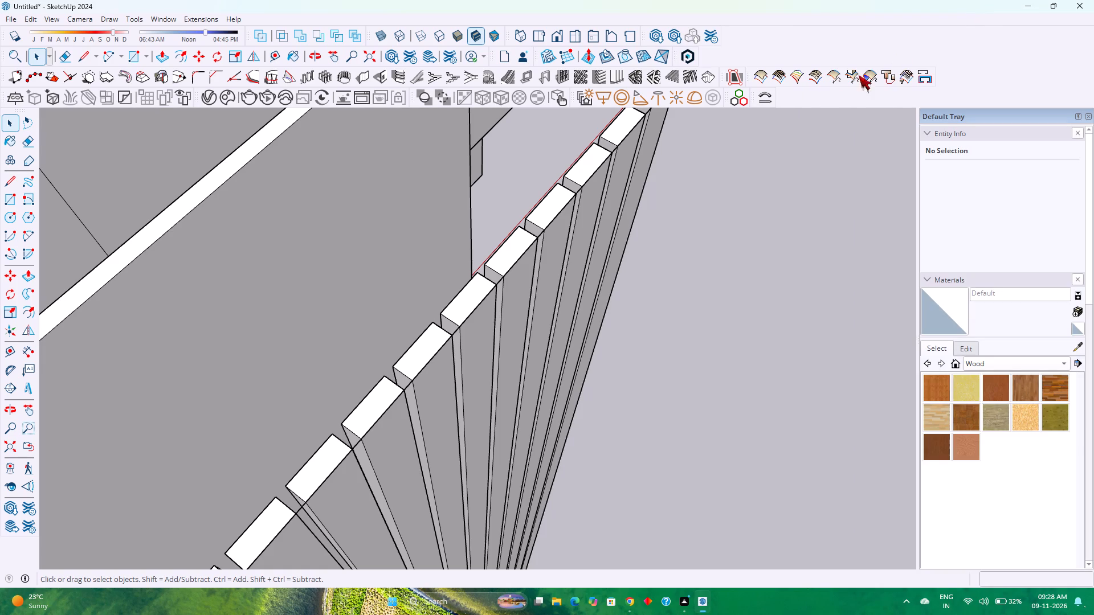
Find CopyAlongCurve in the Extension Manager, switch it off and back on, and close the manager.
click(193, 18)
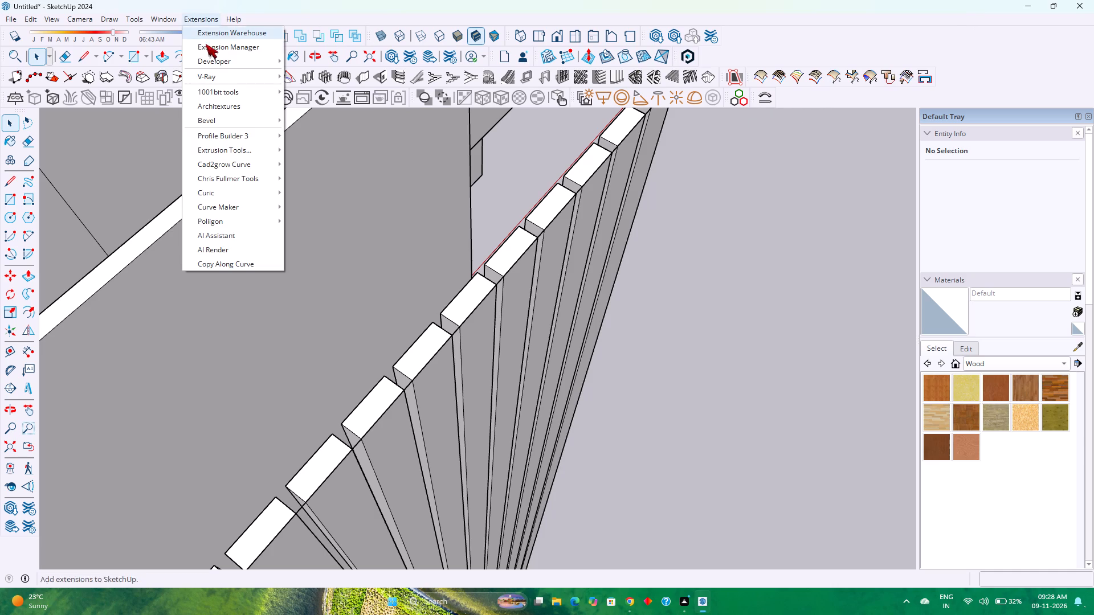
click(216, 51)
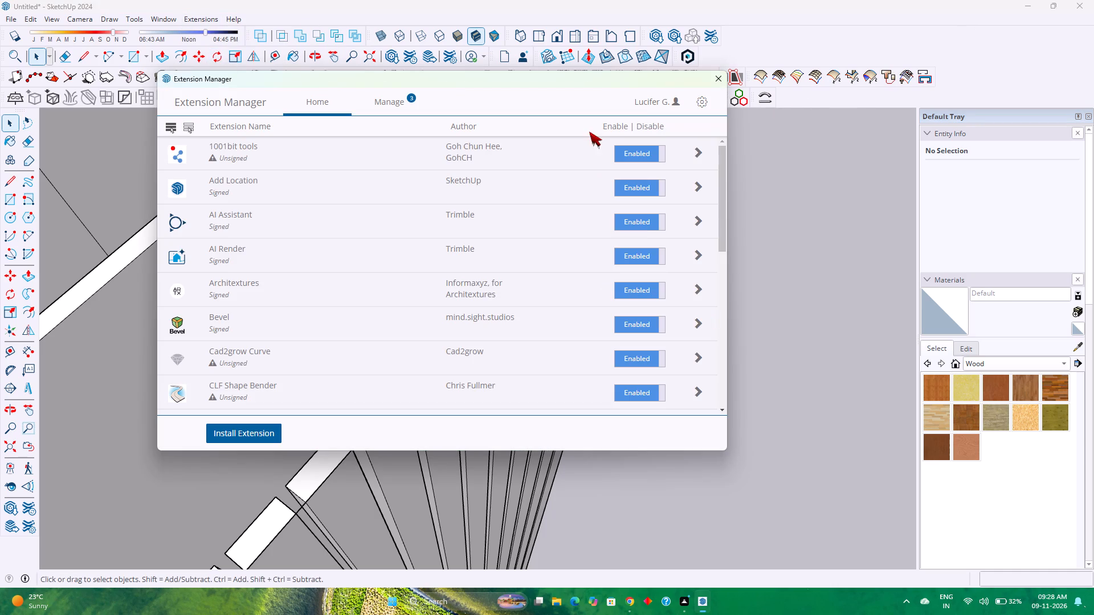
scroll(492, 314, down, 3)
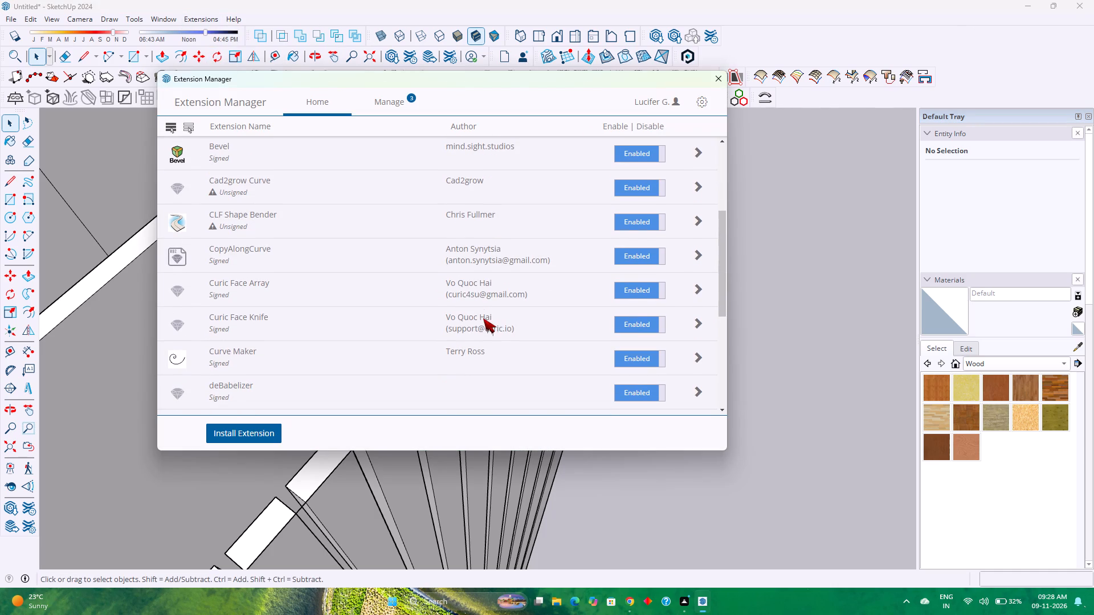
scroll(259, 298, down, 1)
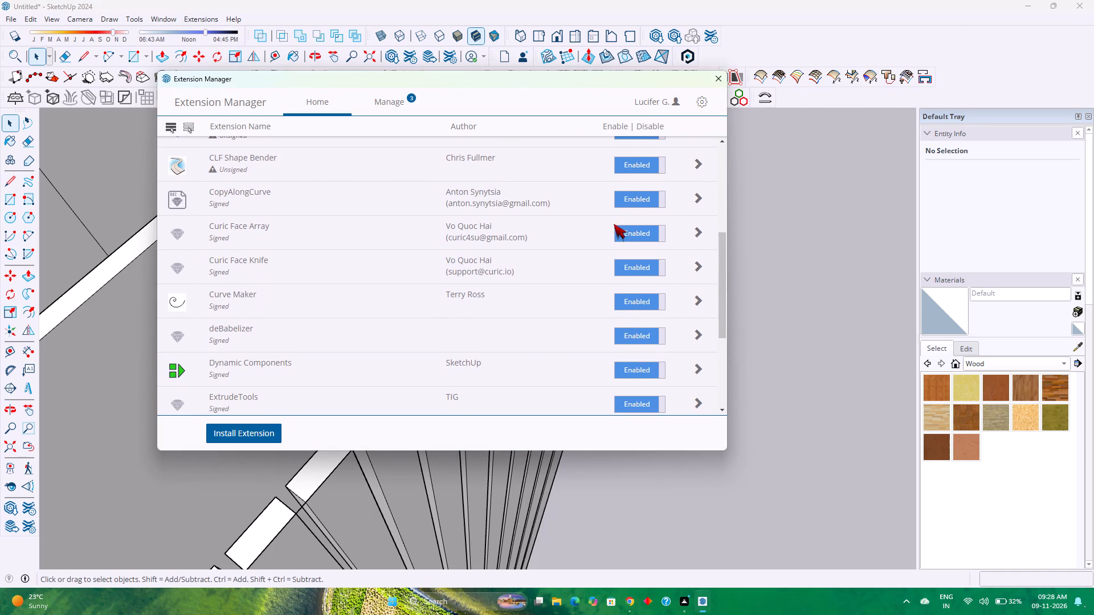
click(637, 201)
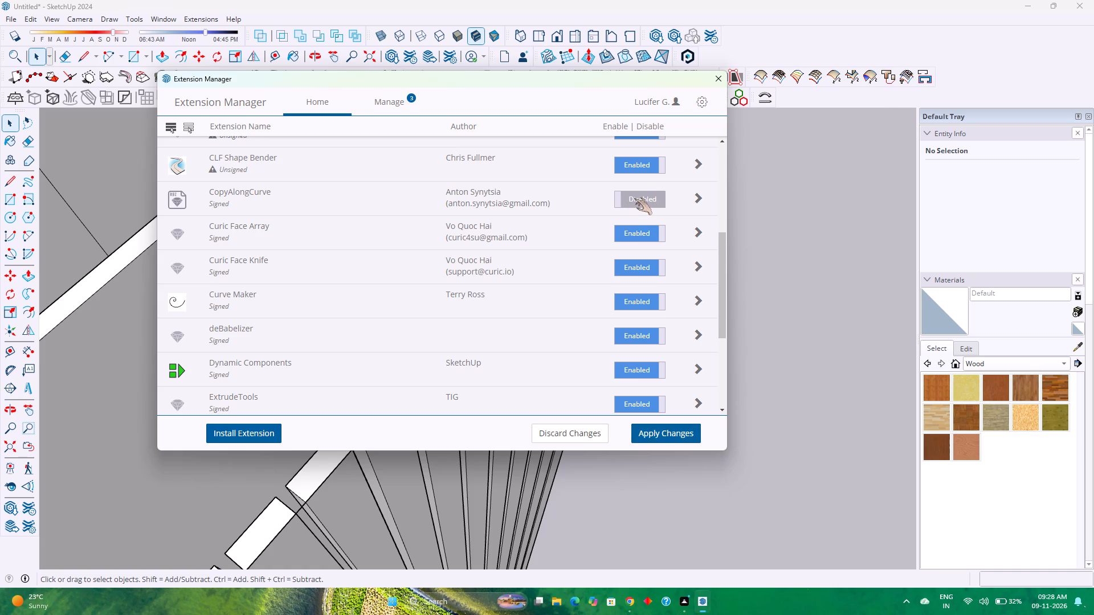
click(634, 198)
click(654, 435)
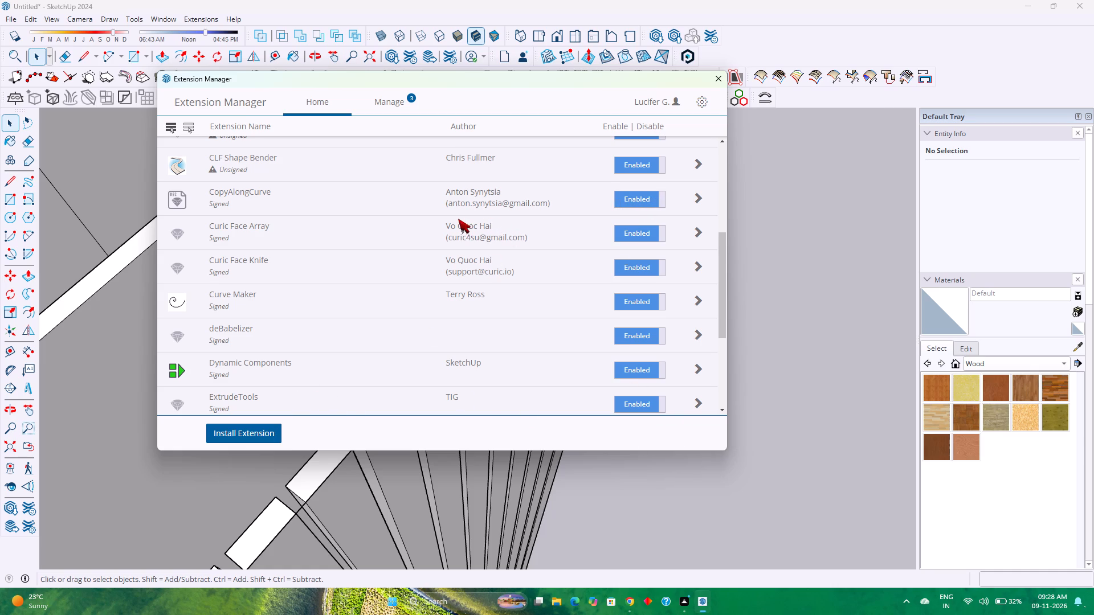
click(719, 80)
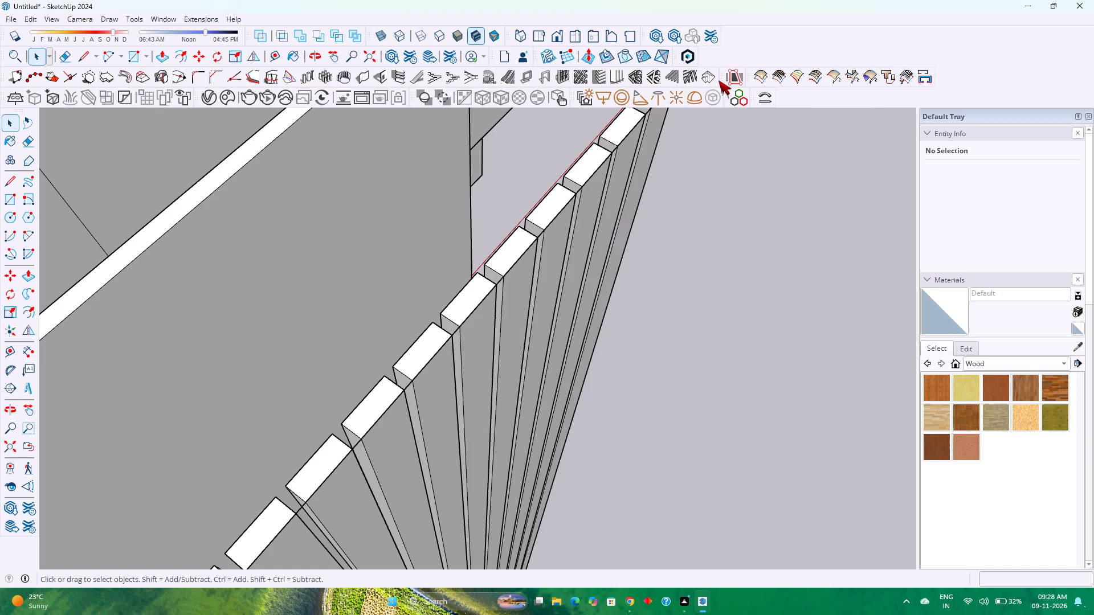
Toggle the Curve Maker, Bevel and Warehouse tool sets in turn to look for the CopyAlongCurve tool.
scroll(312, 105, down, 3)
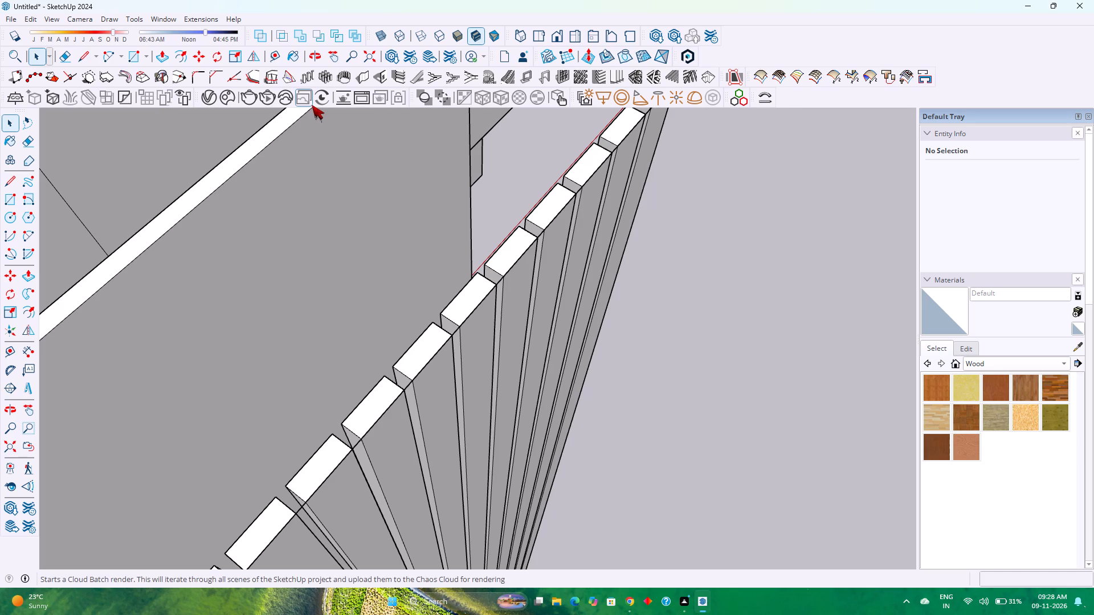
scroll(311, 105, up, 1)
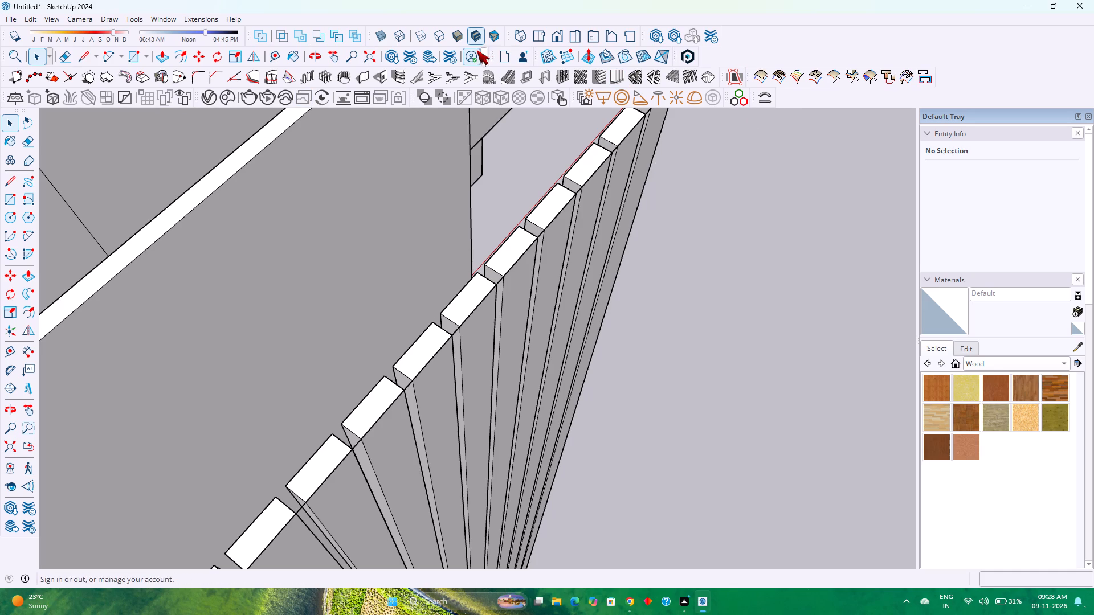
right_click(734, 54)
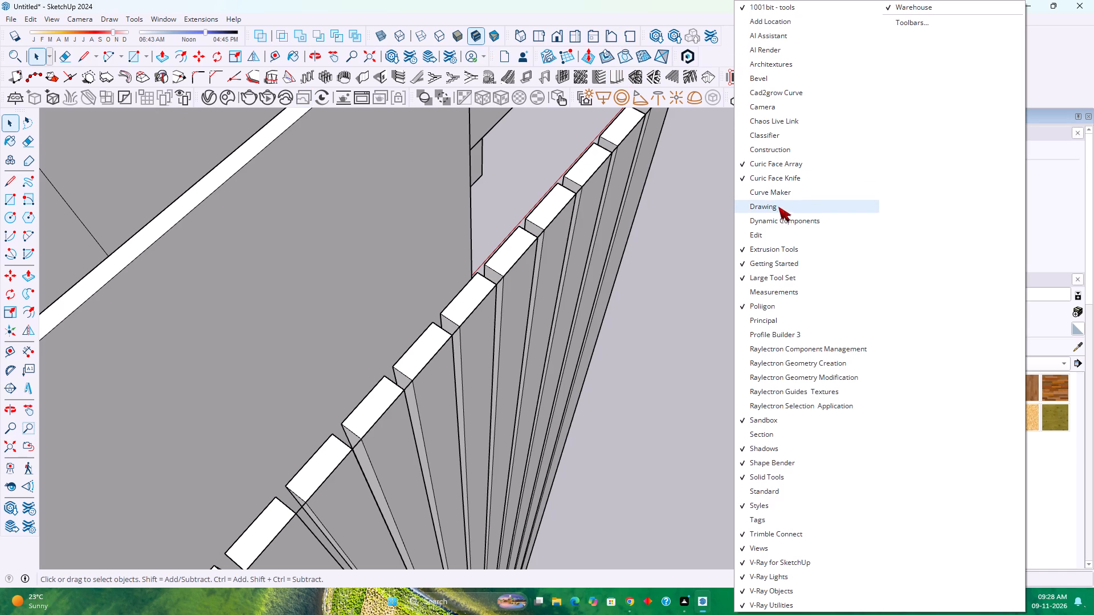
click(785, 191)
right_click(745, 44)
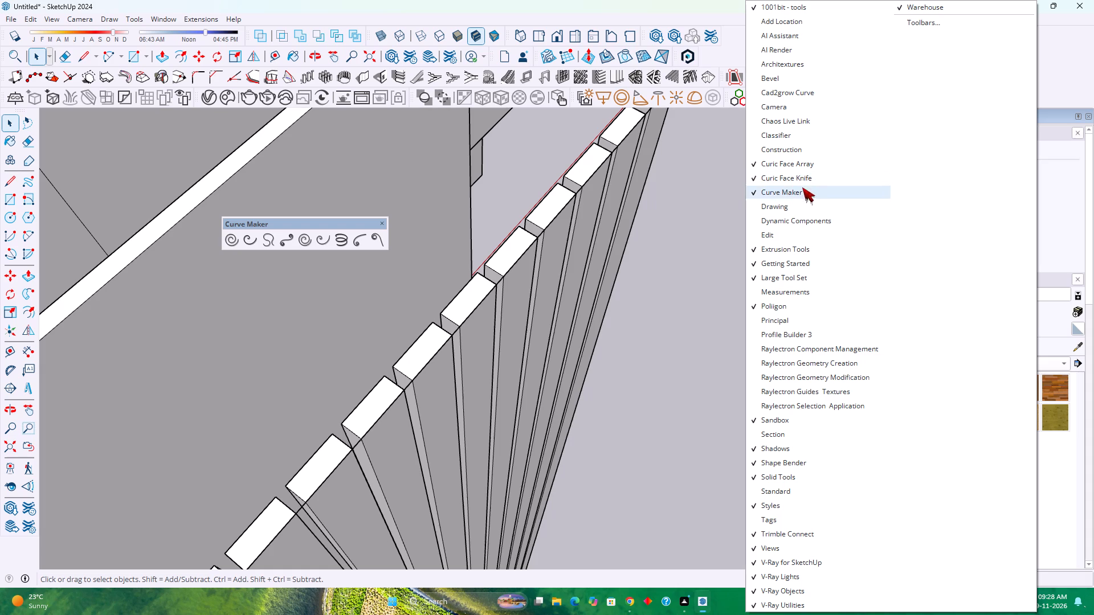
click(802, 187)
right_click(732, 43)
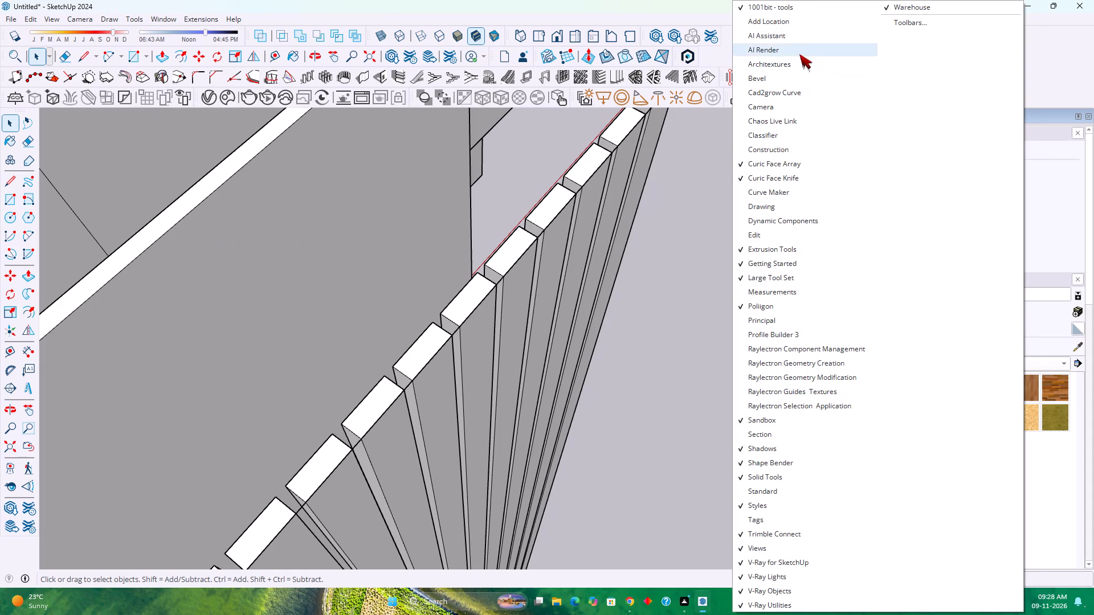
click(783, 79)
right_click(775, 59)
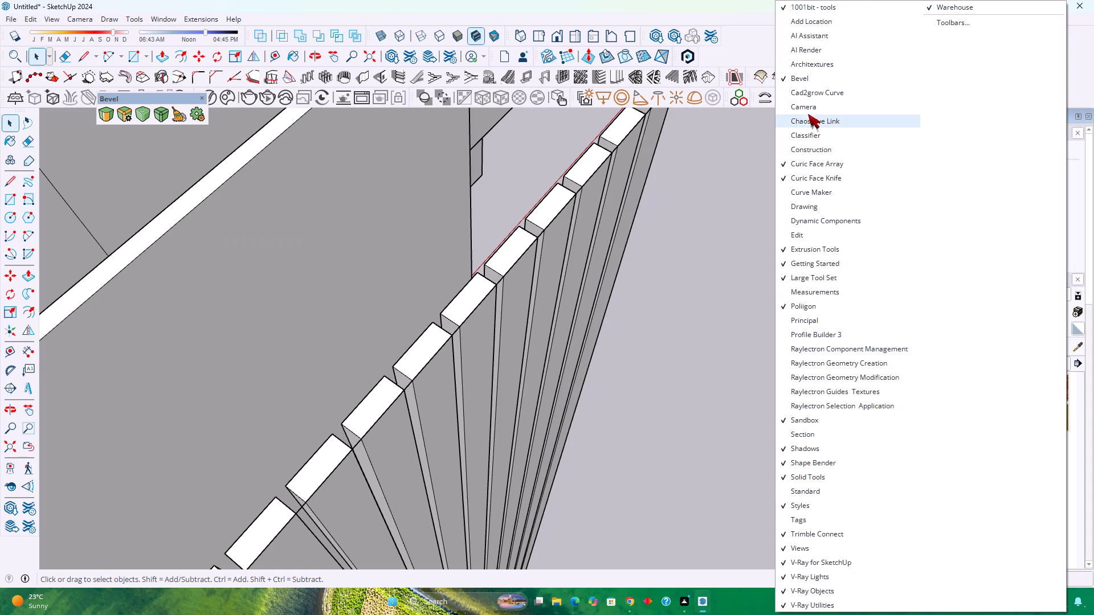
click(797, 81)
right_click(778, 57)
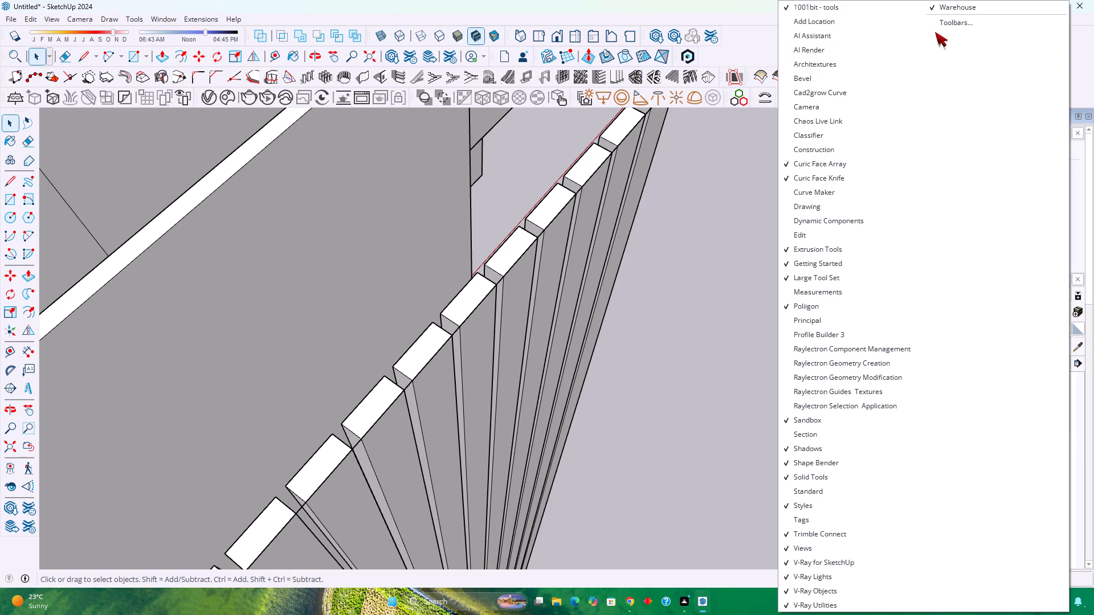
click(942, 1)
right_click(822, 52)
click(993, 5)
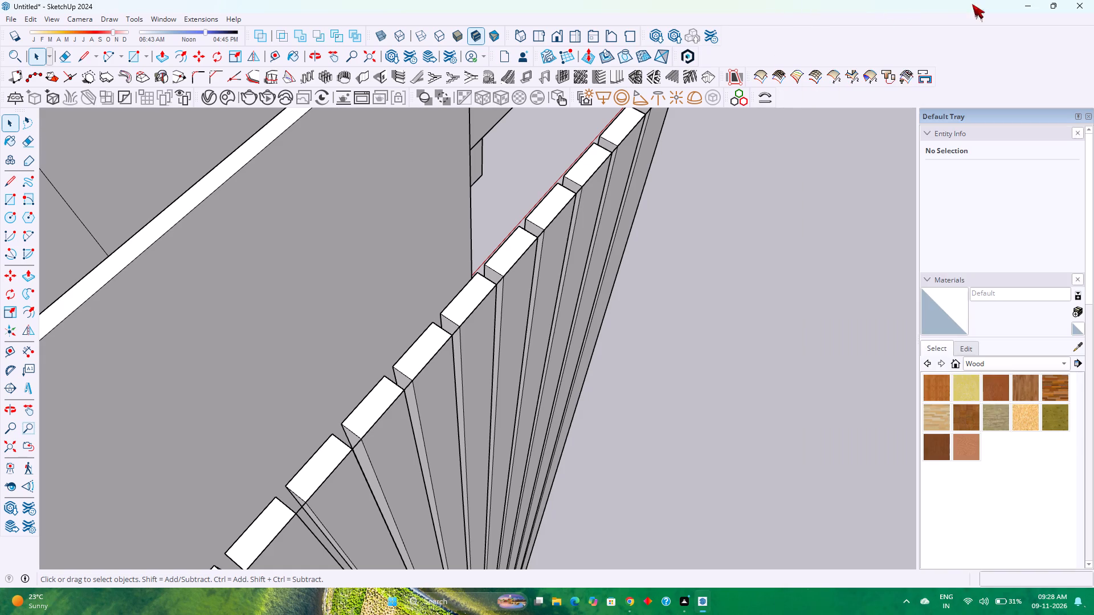
Display the Standard tool set in the workspace.
right_click(744, 52)
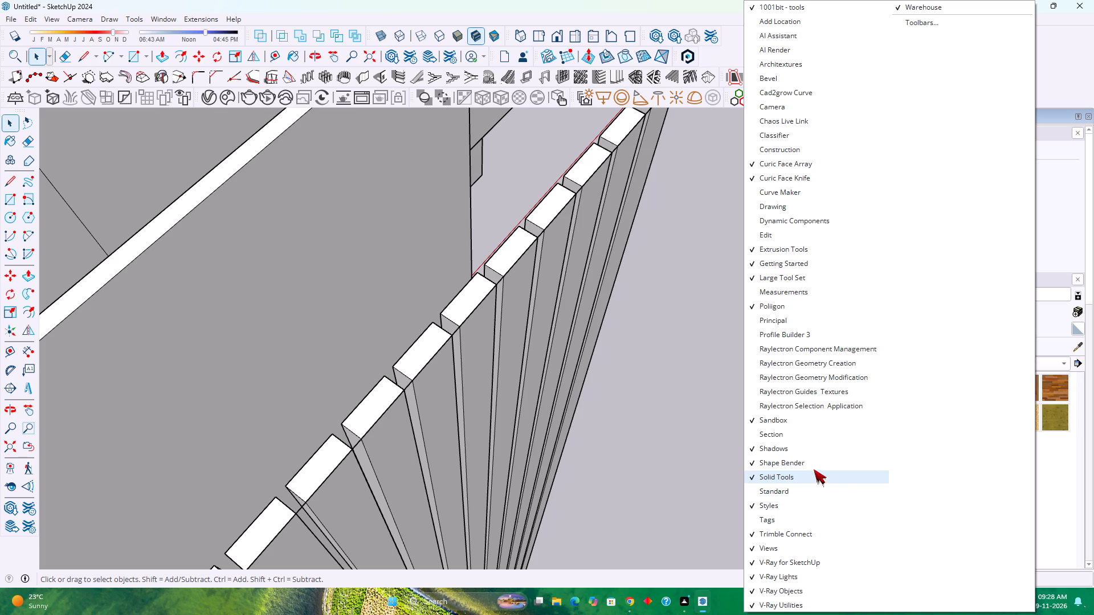
click(811, 489)
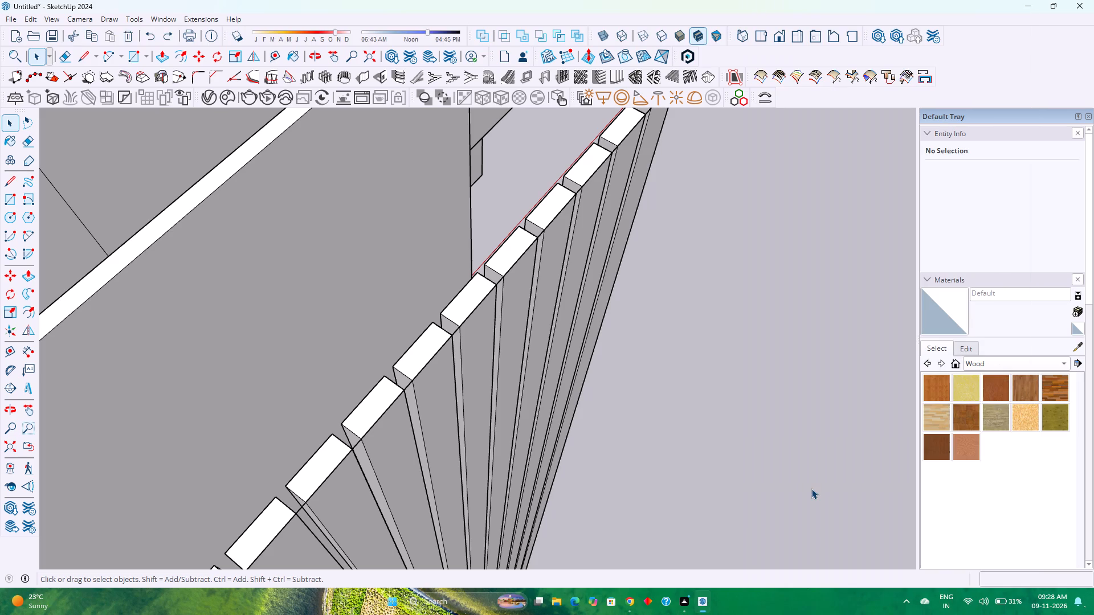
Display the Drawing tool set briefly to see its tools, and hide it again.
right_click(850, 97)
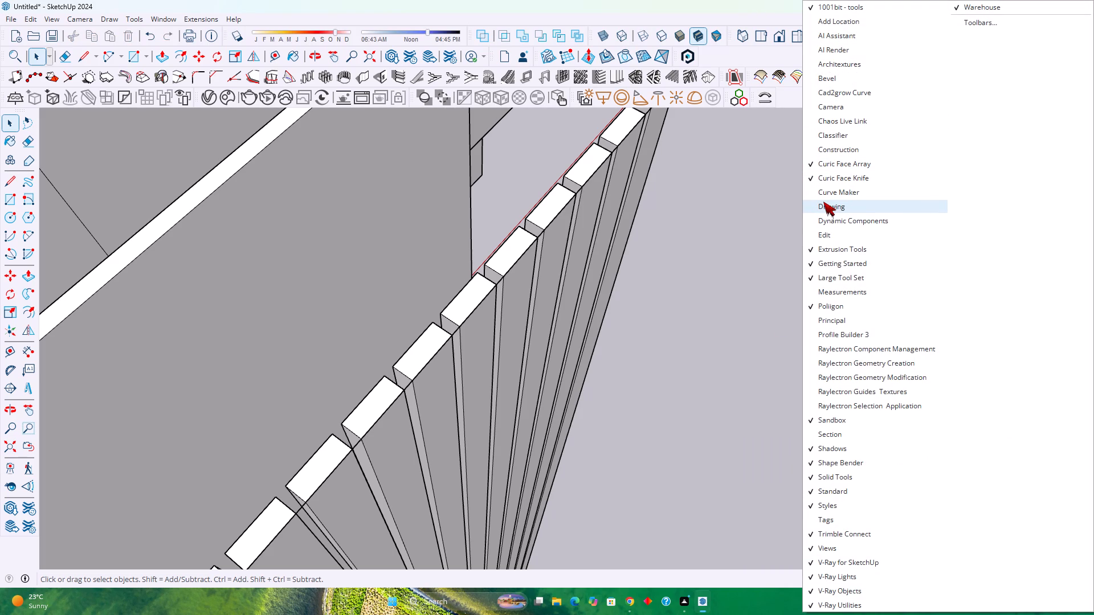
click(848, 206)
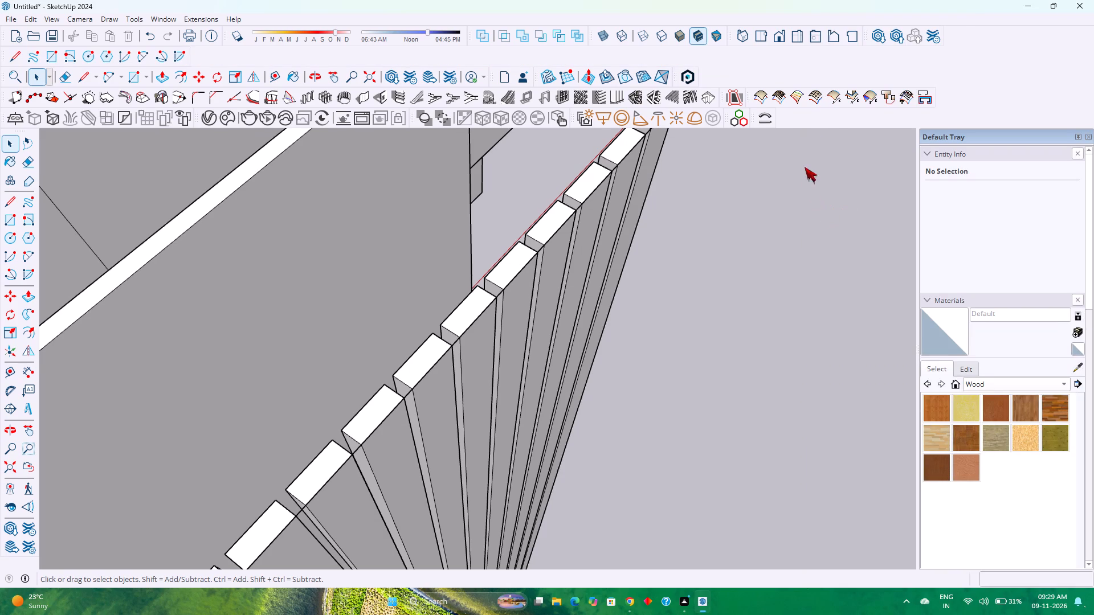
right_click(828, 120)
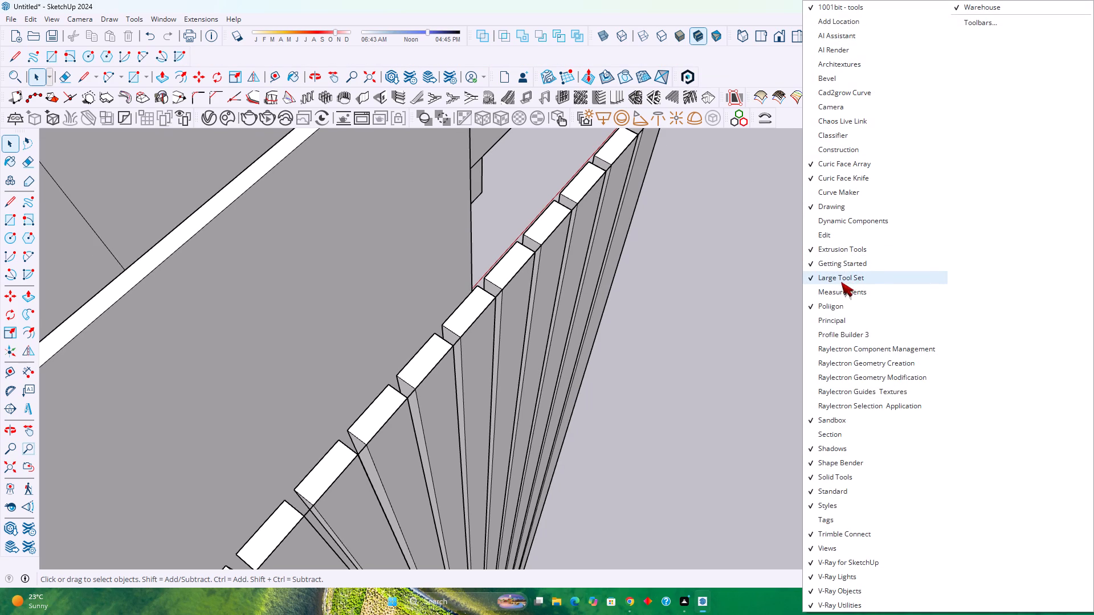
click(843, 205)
Hide the Extrusion Tools set from the workspace.
right_click(805, 110)
right_click(795, 96)
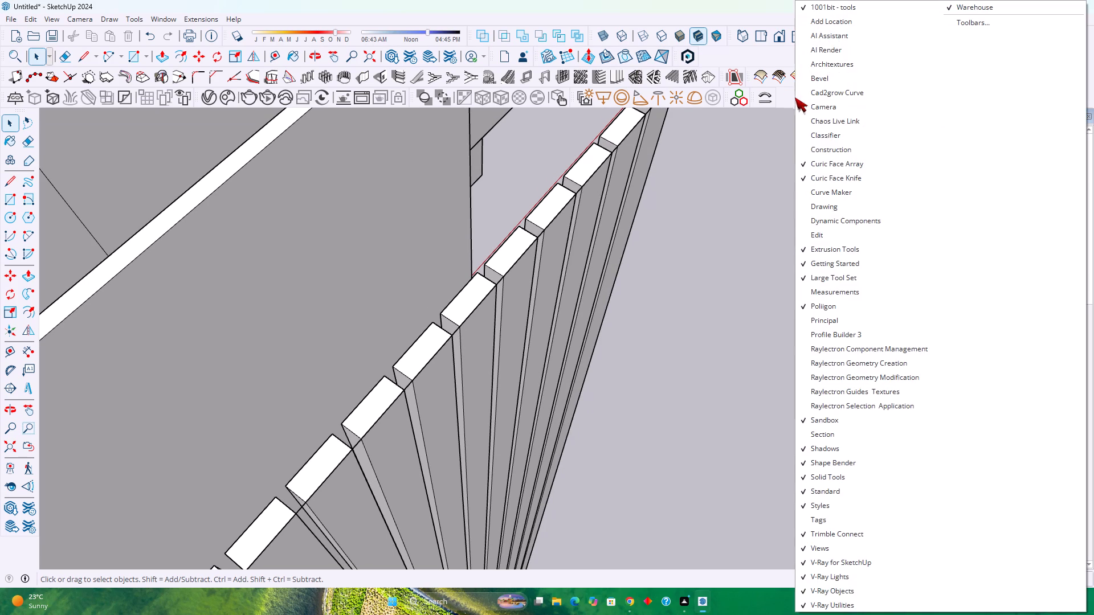
click(853, 250)
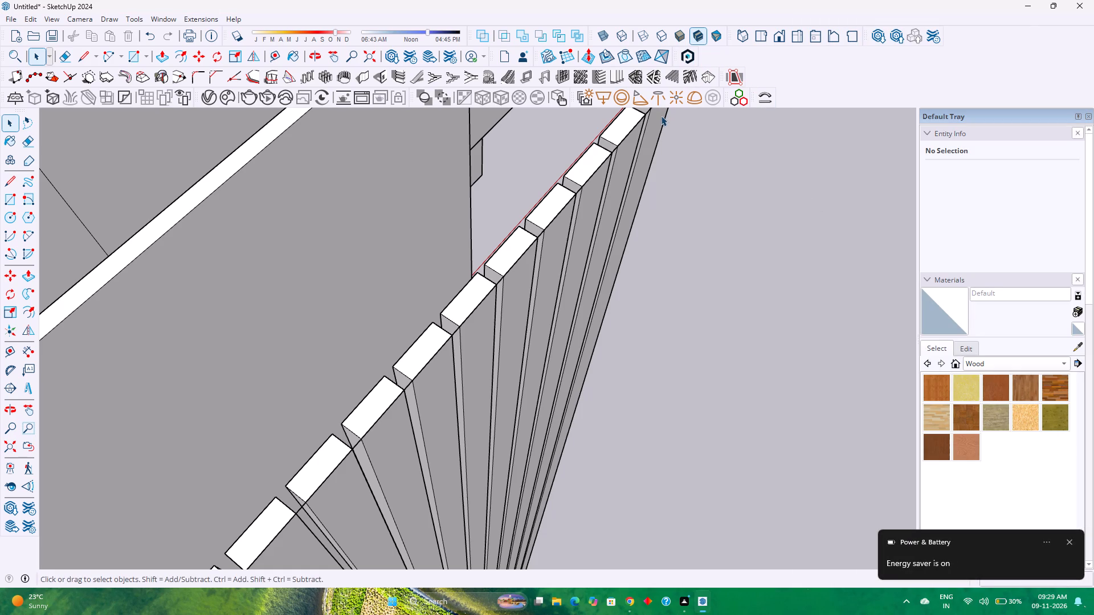
Display the Extrusion Tools set briefly to see its tools, and hide it again.
right_click(818, 69)
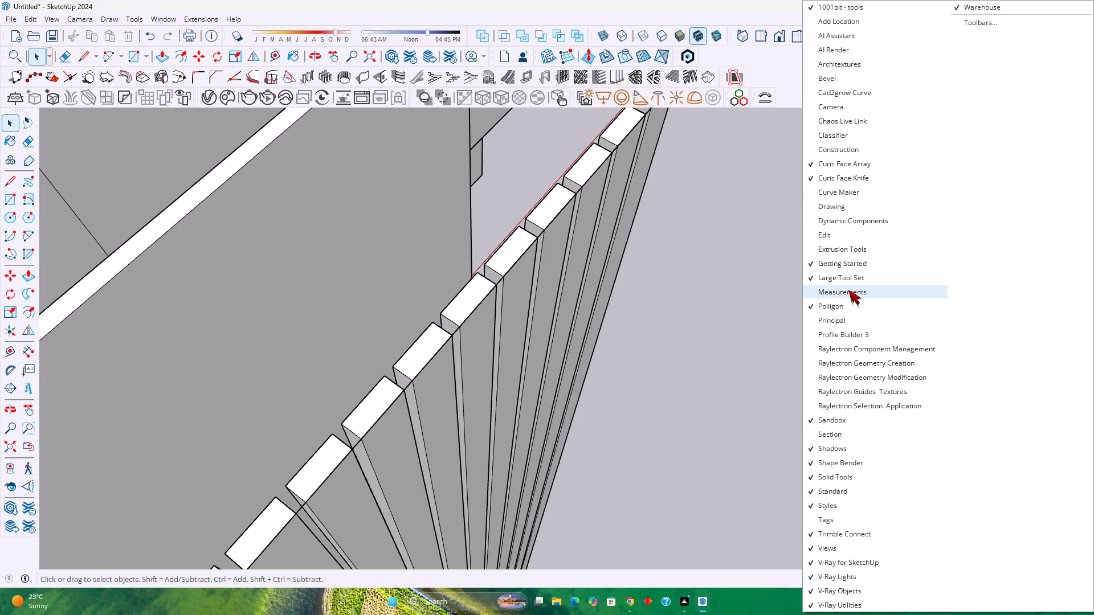
click(844, 244)
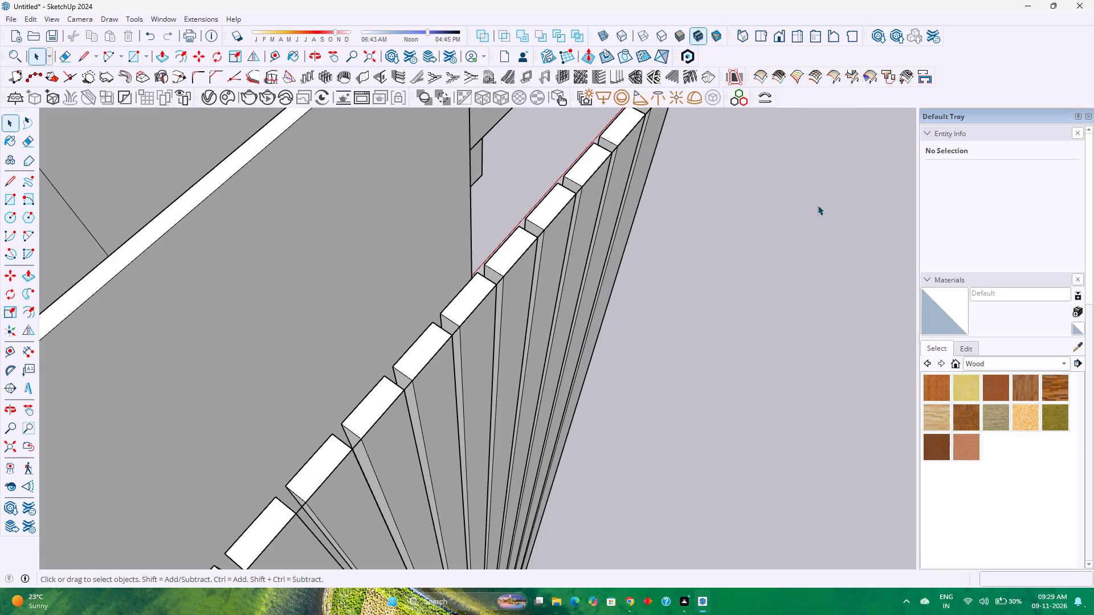
right_click(826, 93)
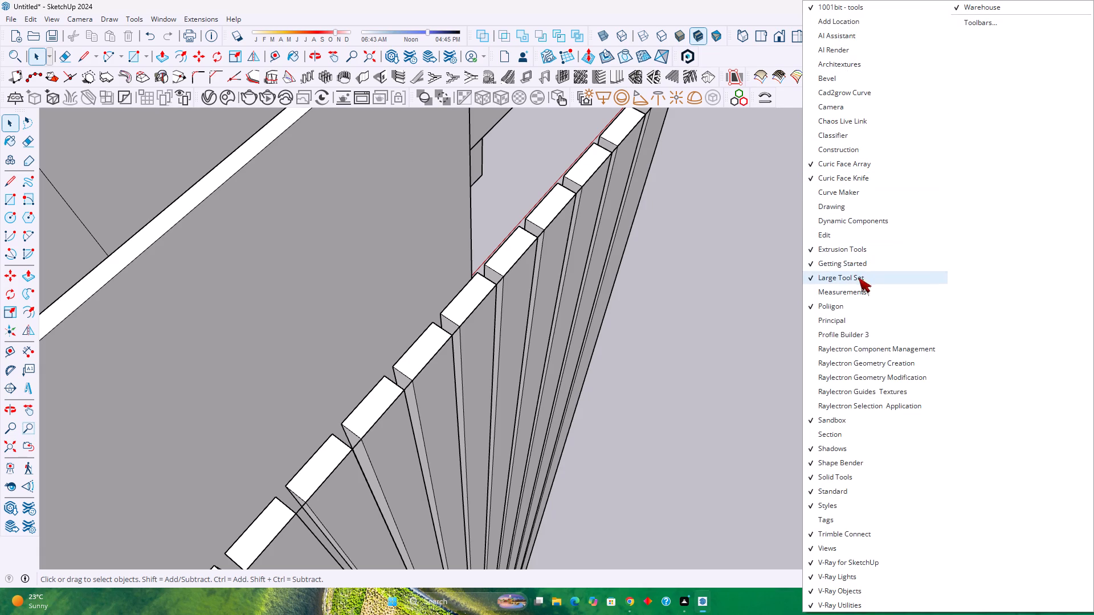
click(853, 252)
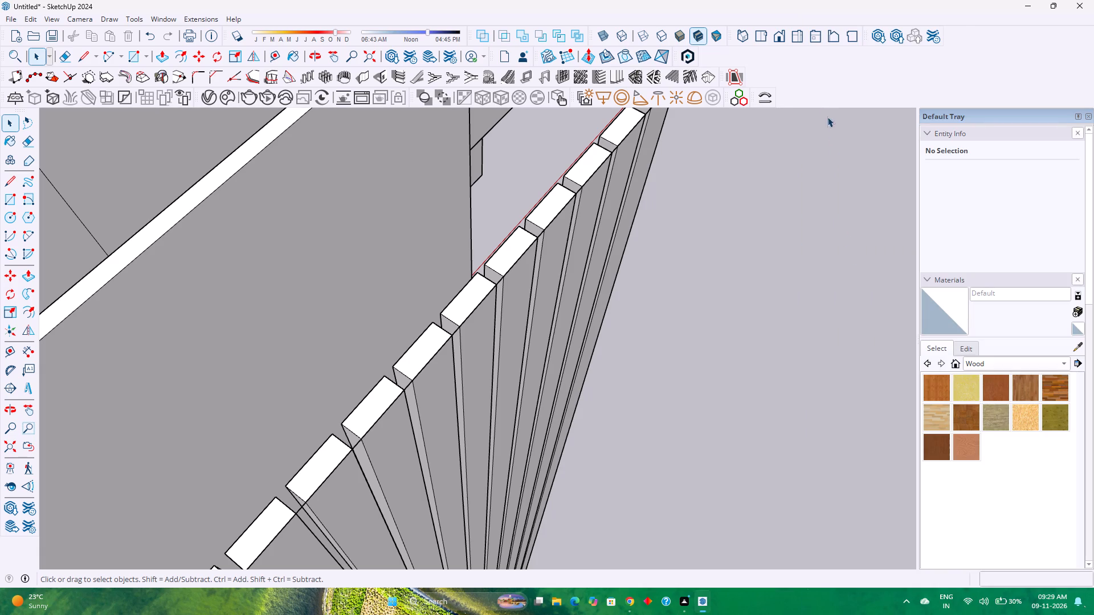
Display the Dynamic Components tool set briefly to see its tools, and close it again.
right_click(807, 87)
click(834, 227)
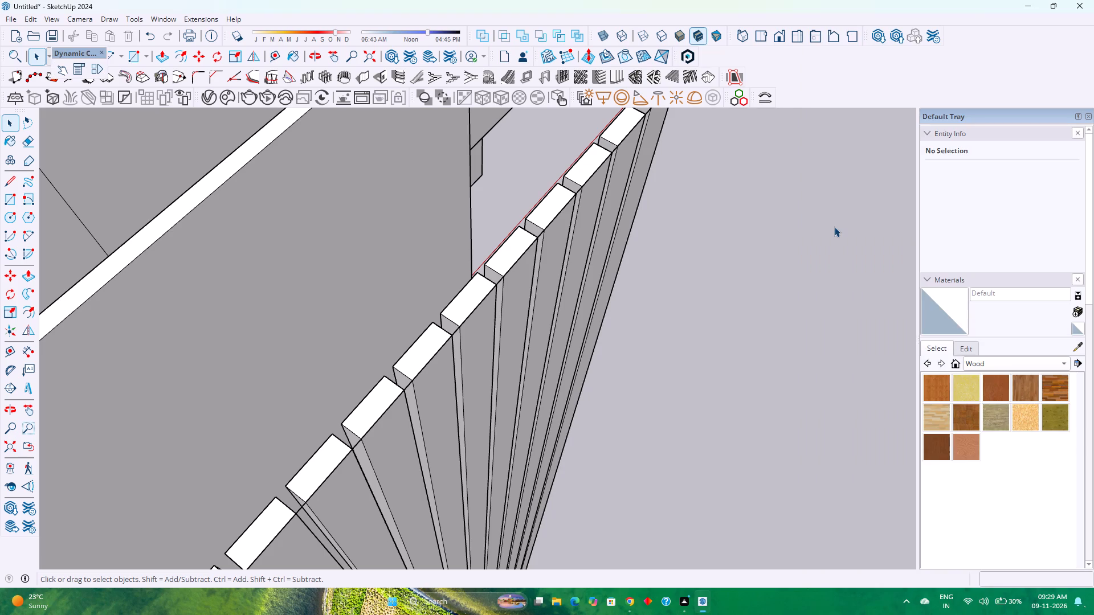
click(99, 49)
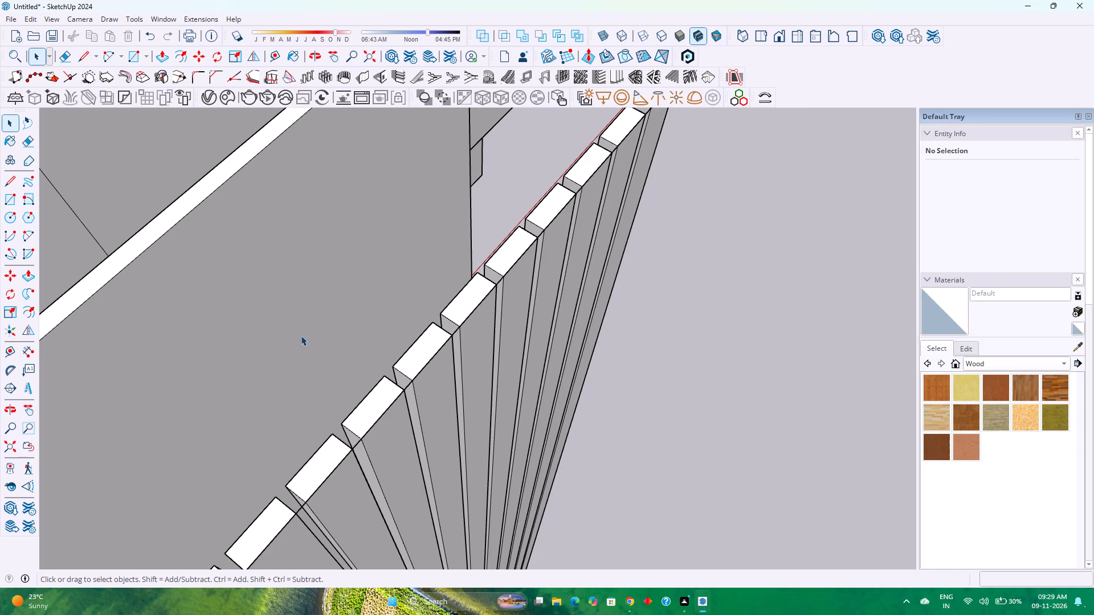
scroll(303, 335, down, 5)
scroll(303, 335, up, 4)
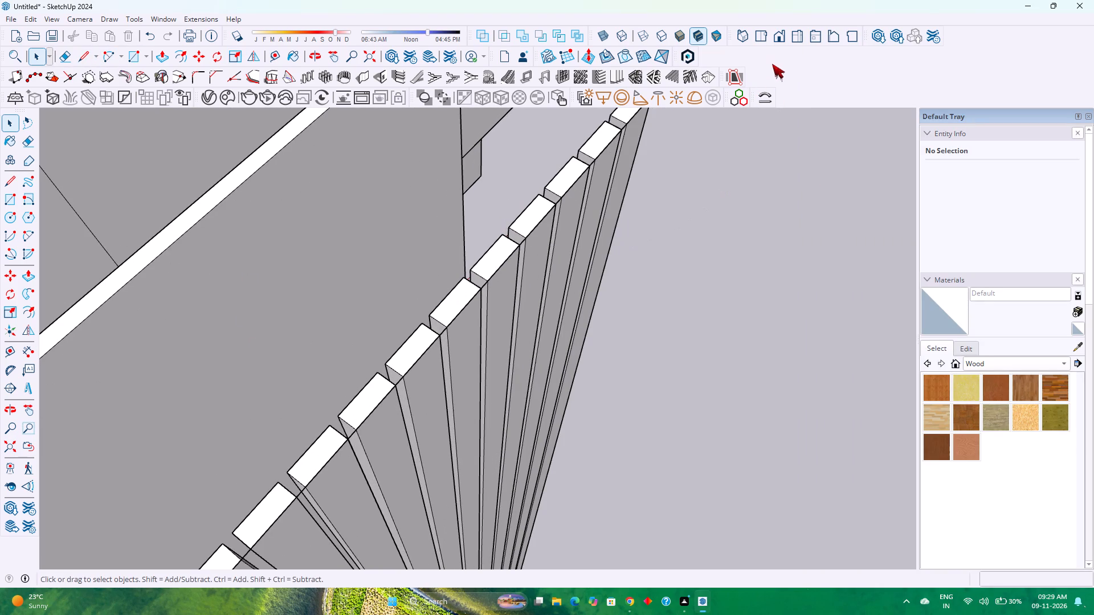
Open the full toolbar manager and toggle the Curve Maker set on and off to check its tools.
right_click(775, 67)
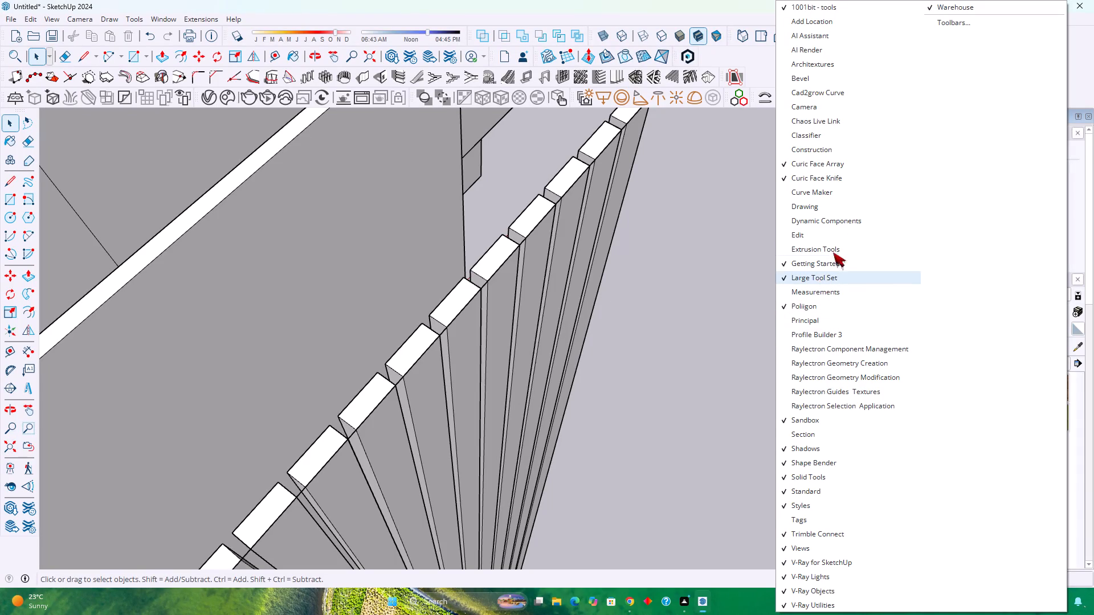
click(941, 18)
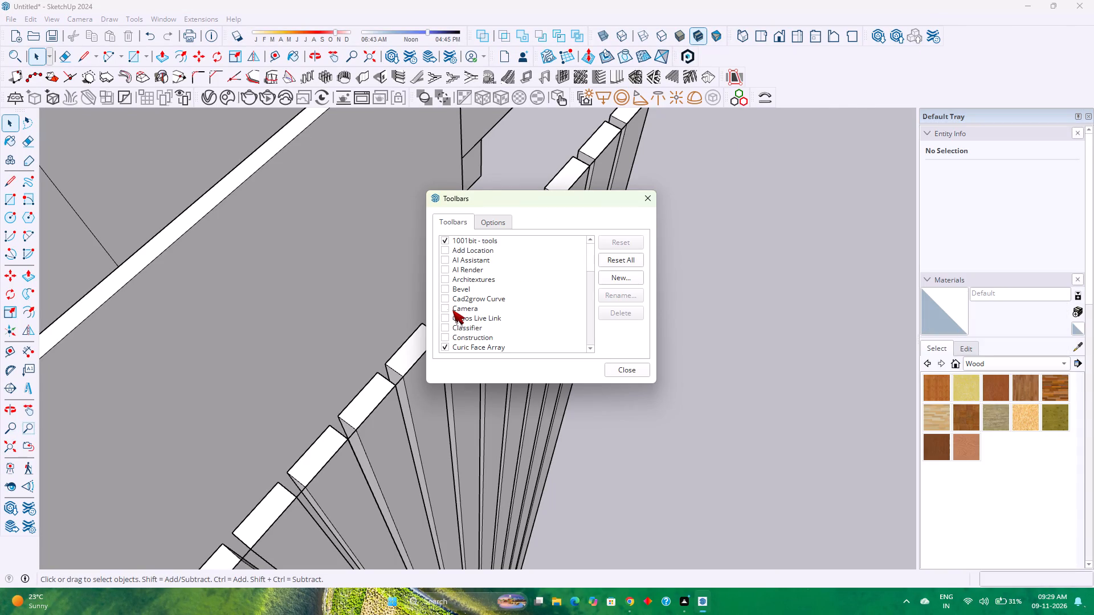
scroll(465, 324, down, 3)
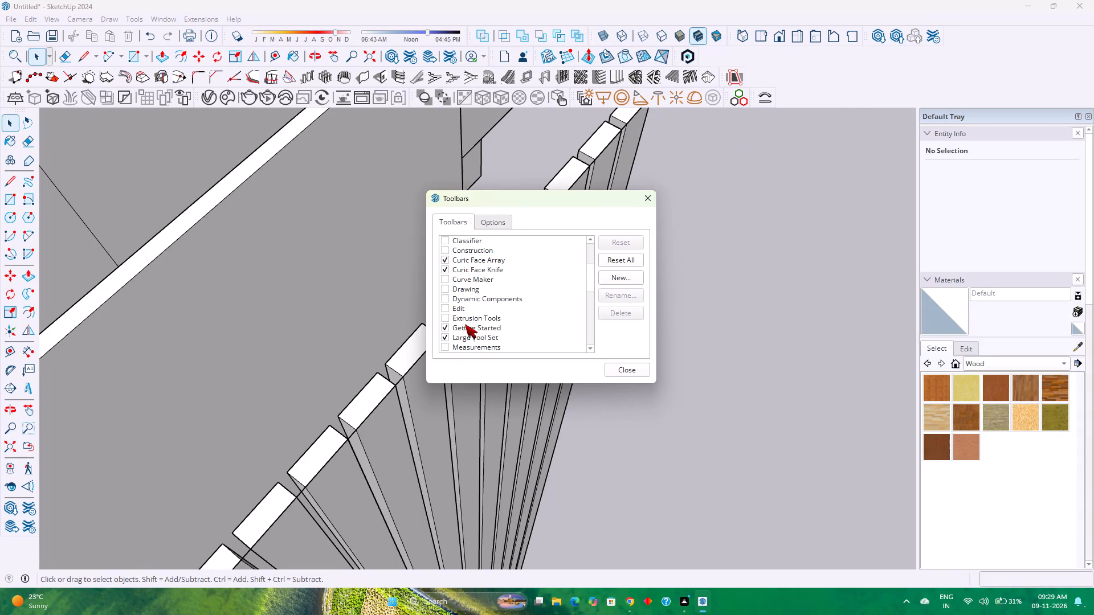
click(445, 278)
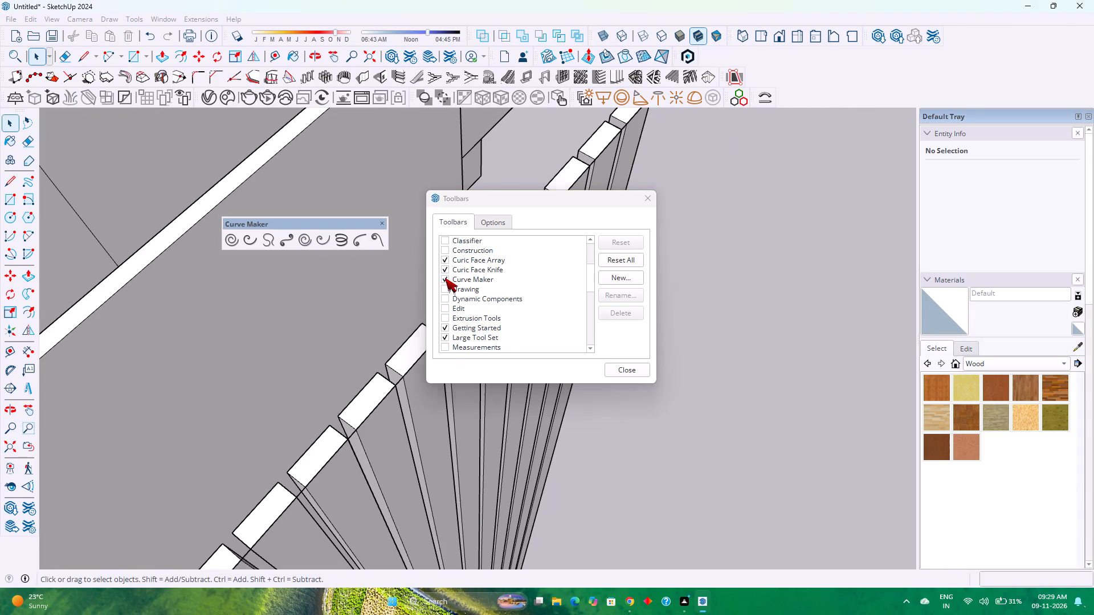
click(445, 278)
click(444, 279)
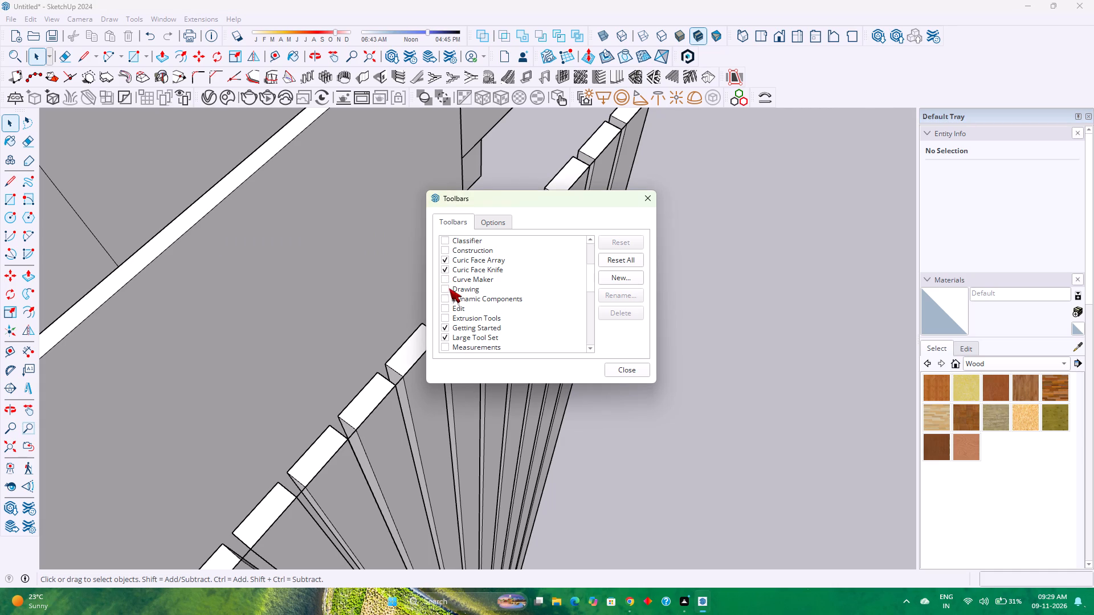
Look through the remaining entries of the toolbar manager for a CopyAlongCurve tool set.
scroll(454, 294, up, 1)
scroll(454, 294, down, 2)
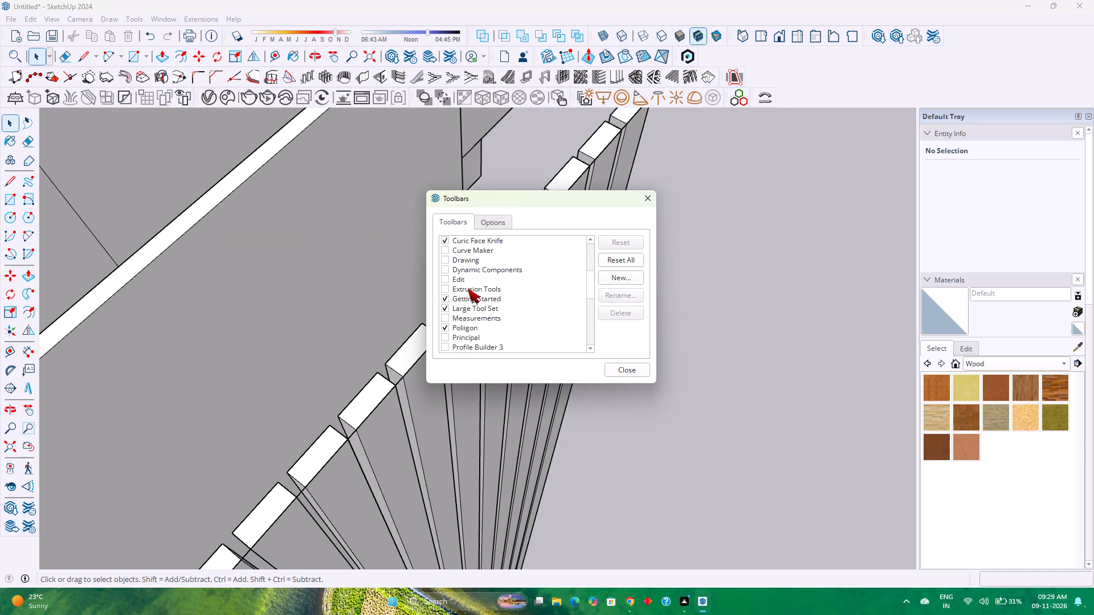
scroll(468, 288, down, 8)
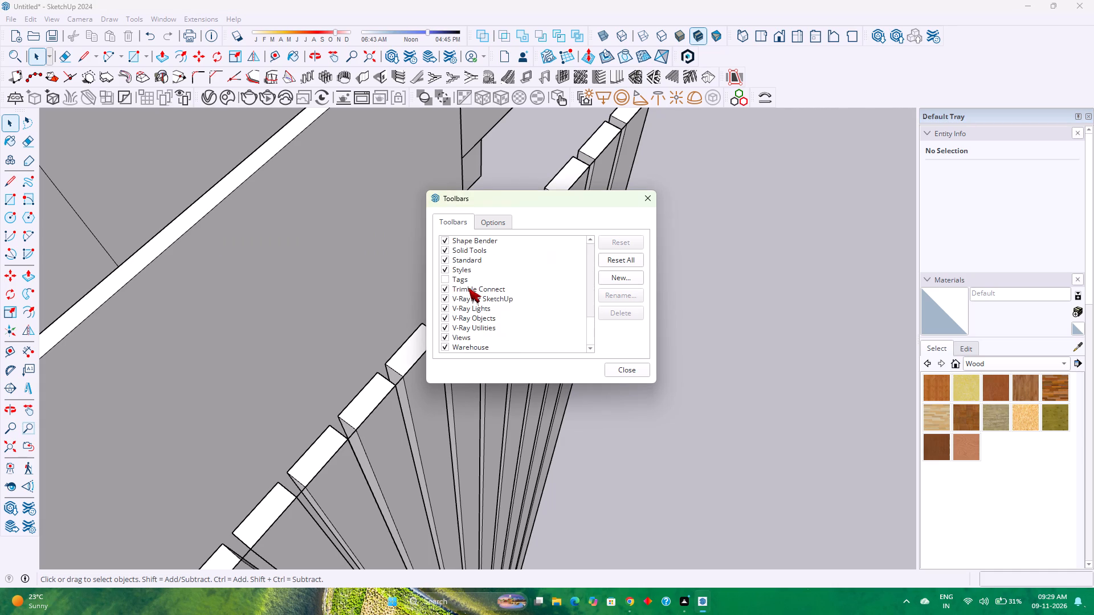
scroll(468, 288, down, 4)
click(621, 278)
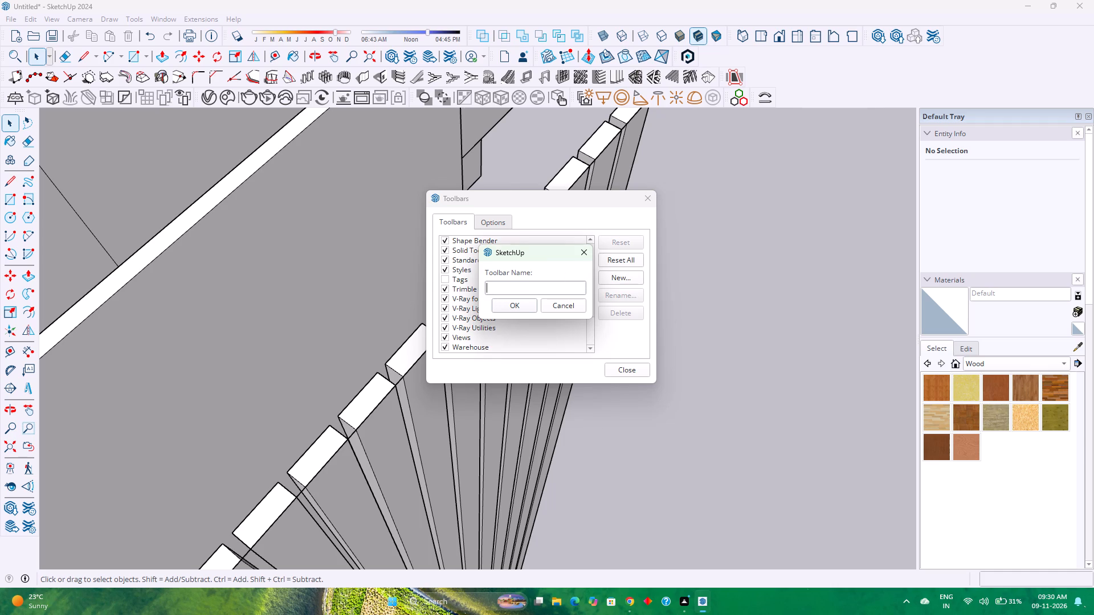
click(581, 255)
Toggle the Extrusion Tools and Dynamic Components sets on and off in the toolbar manager to check their tools.
scroll(529, 279, up, 3)
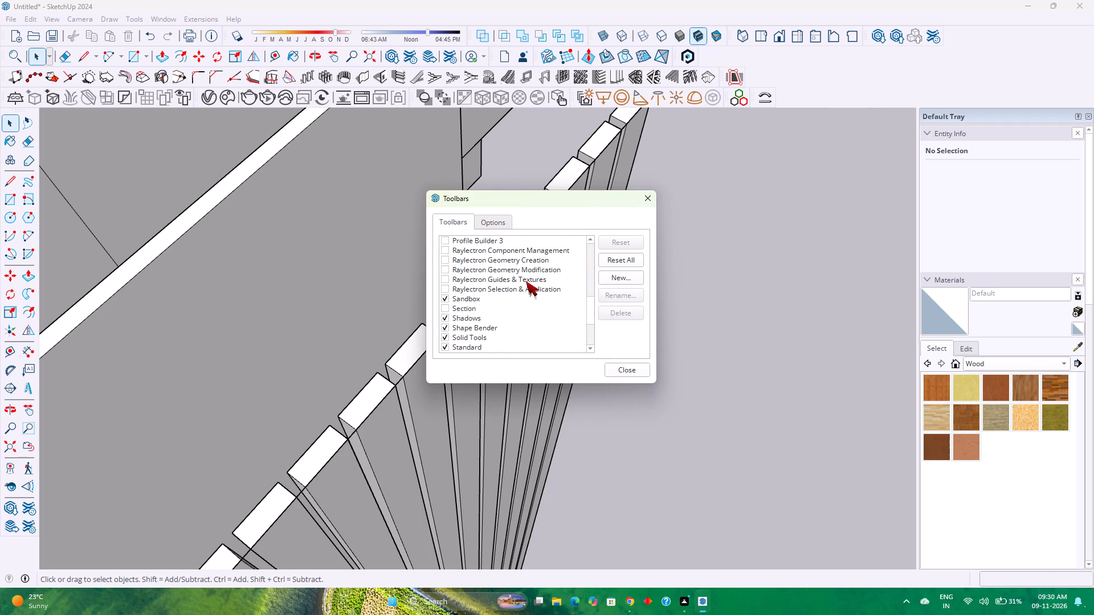
scroll(464, 305, up, 2)
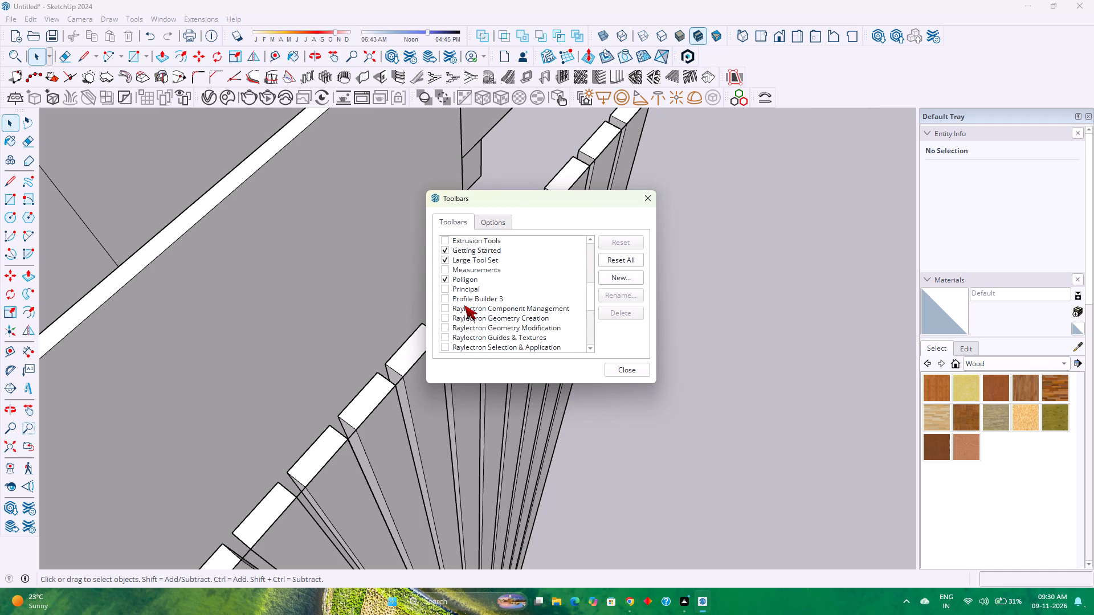
scroll(464, 305, up, 2)
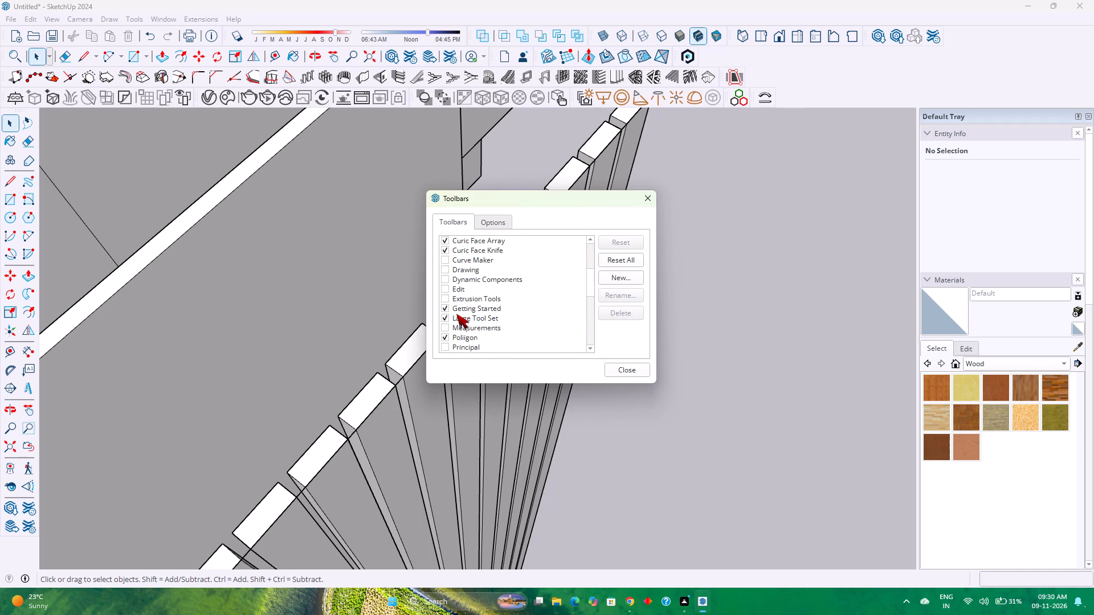
click(445, 302)
click(444, 301)
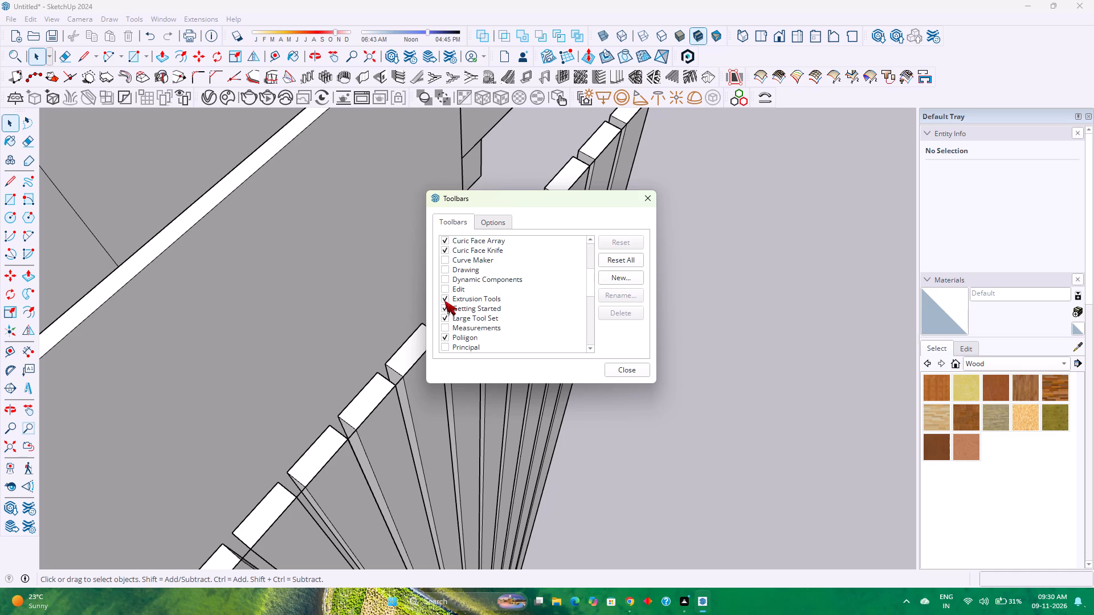
click(448, 280)
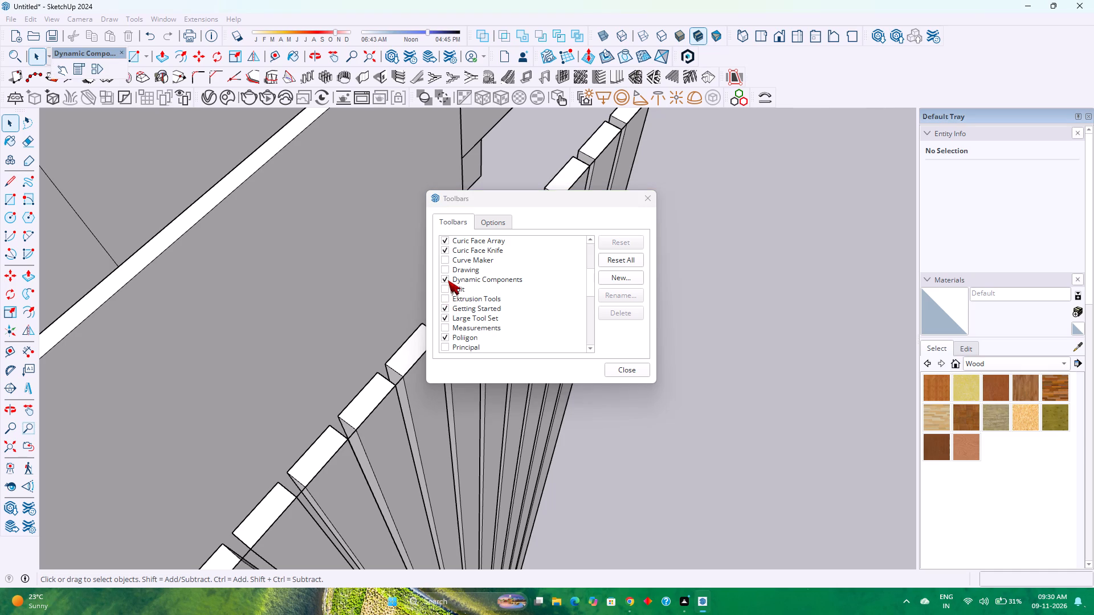
click(447, 281)
Toggle the Classifier tool set on and off to check its contents, leaving it hidden.
scroll(445, 280, up, 1)
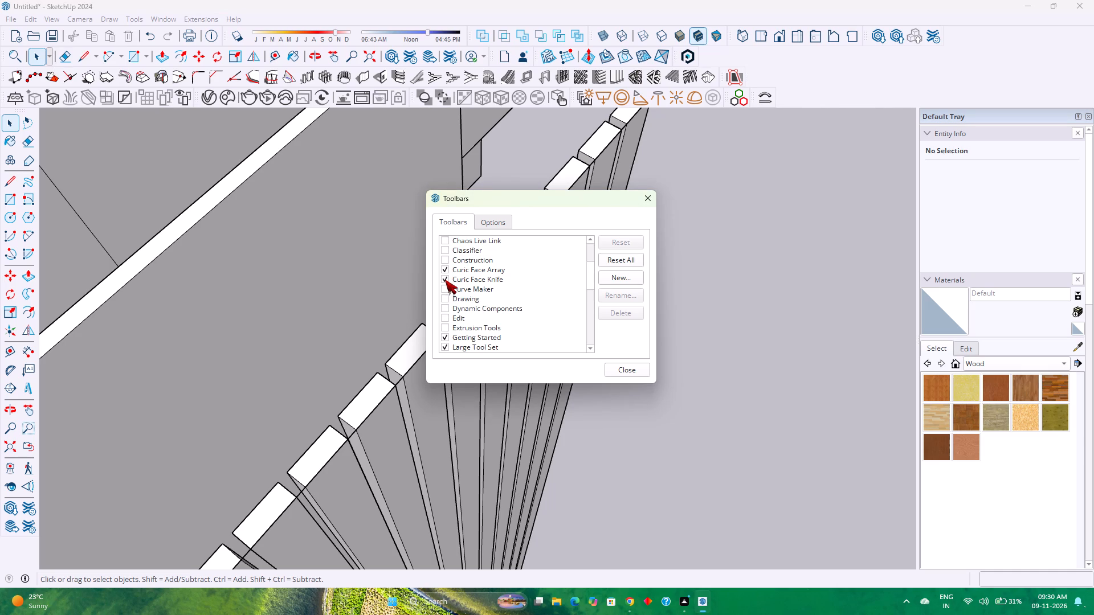
scroll(443, 272, up, 1)
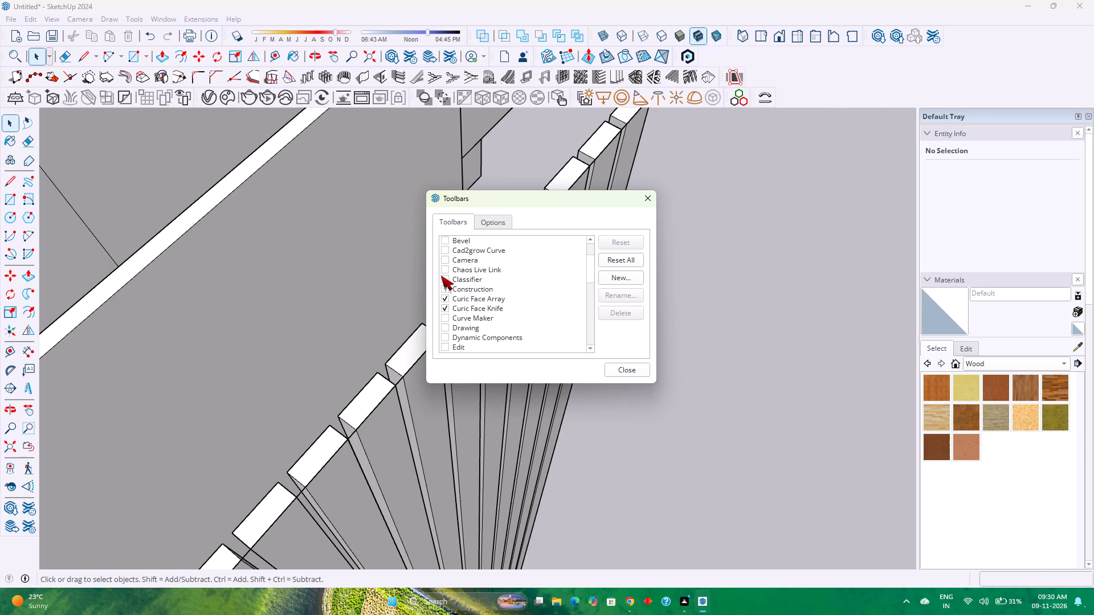
click(445, 278)
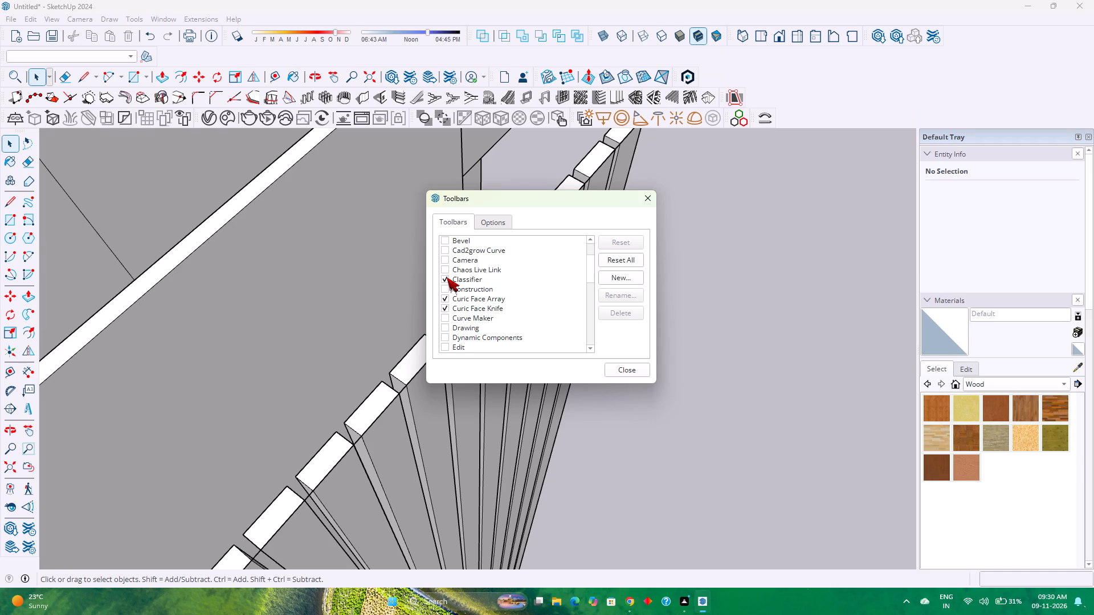
click(447, 277)
click(447, 277)
click(446, 277)
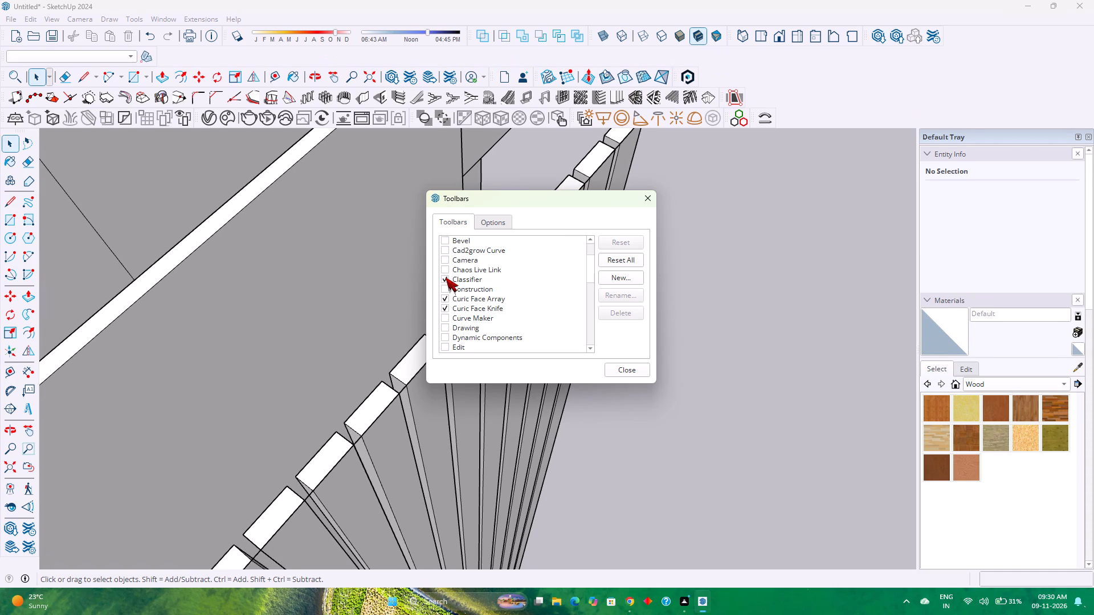
click(446, 277)
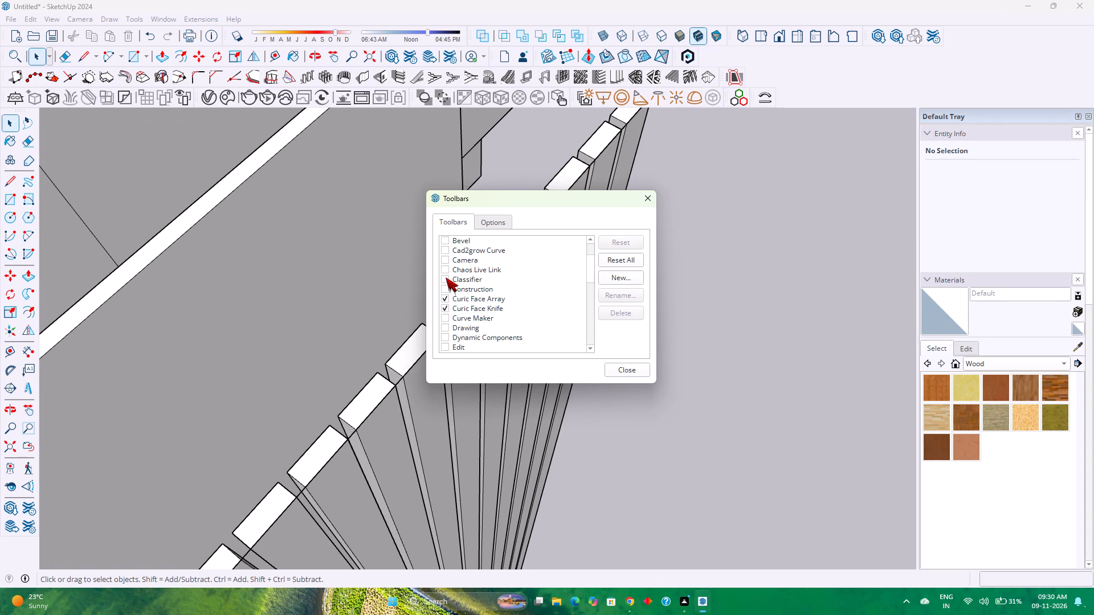
Display the Cad2grow Curve tool set briefly, hide it again, and look through the neighbouring entries.
scroll(457, 278, up, 1)
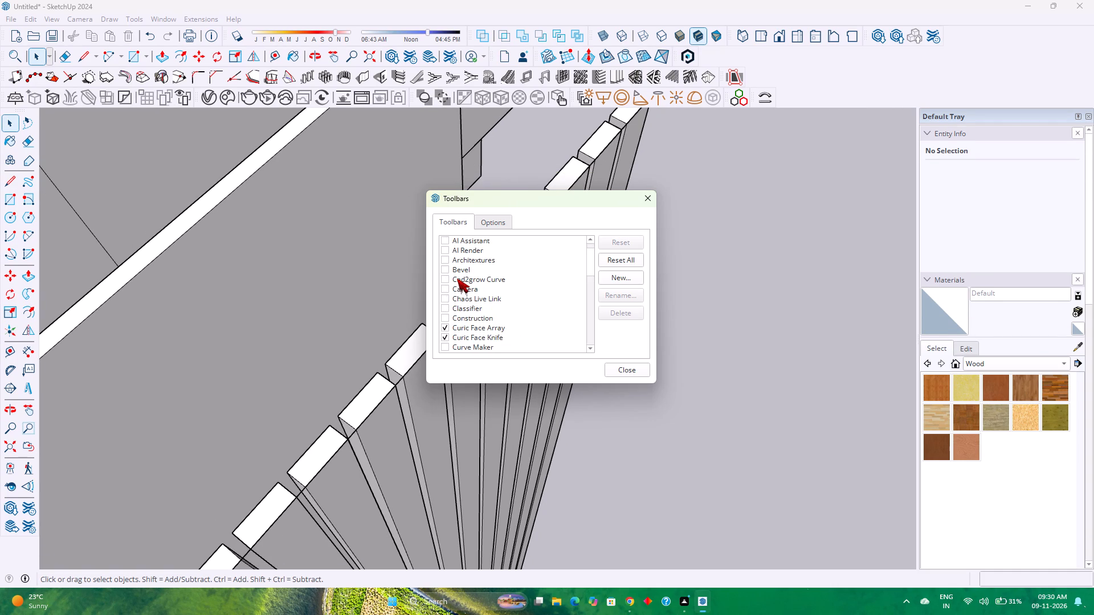
click(446, 280)
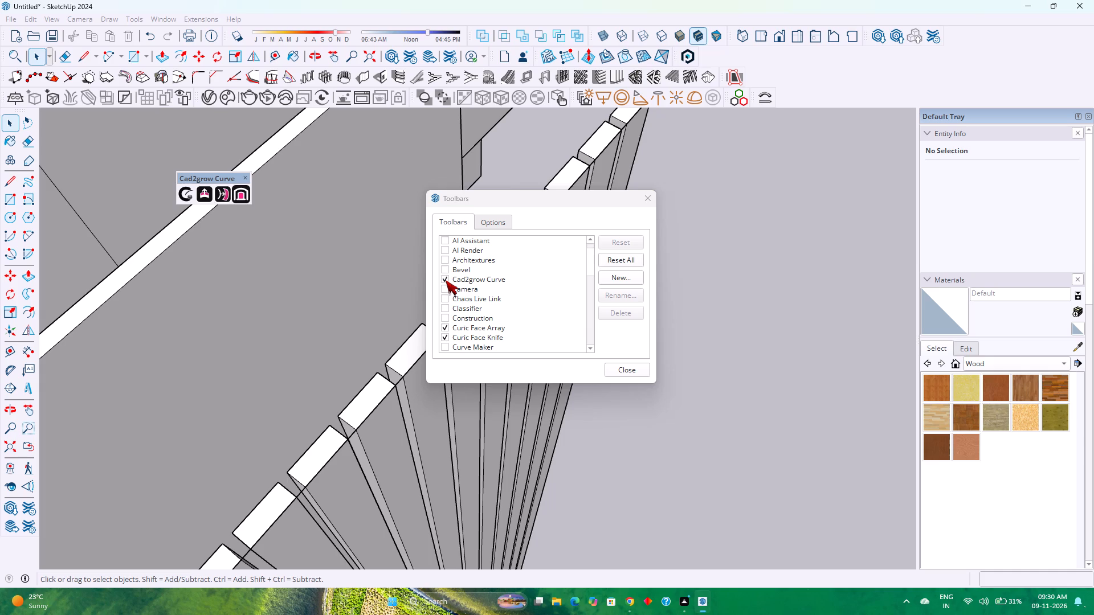
click(446, 280)
scroll(446, 280, up, 4)
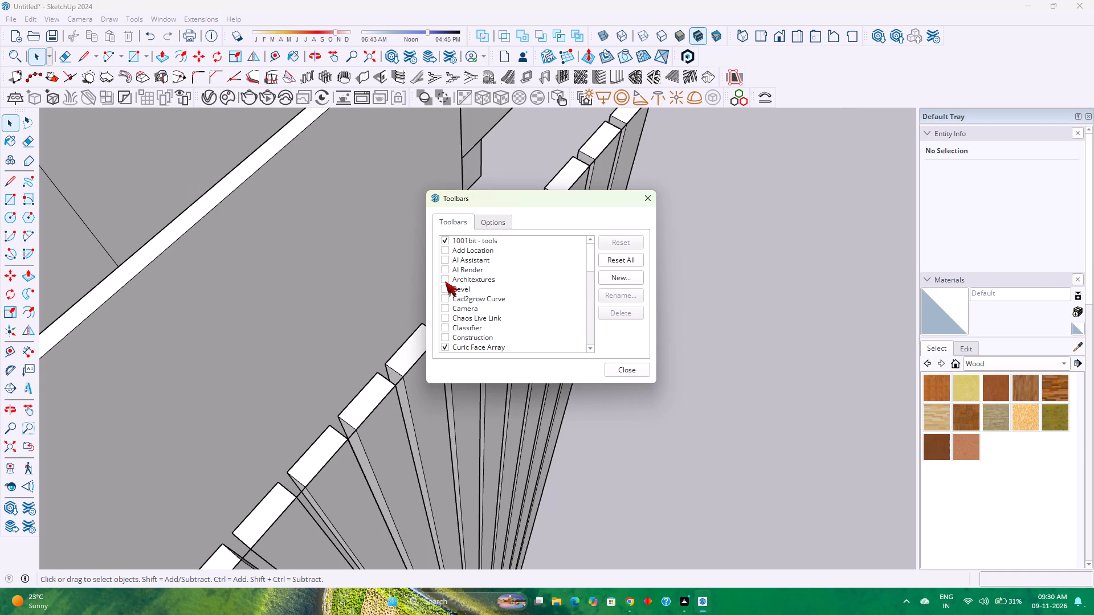
scroll(445, 281, down, 7)
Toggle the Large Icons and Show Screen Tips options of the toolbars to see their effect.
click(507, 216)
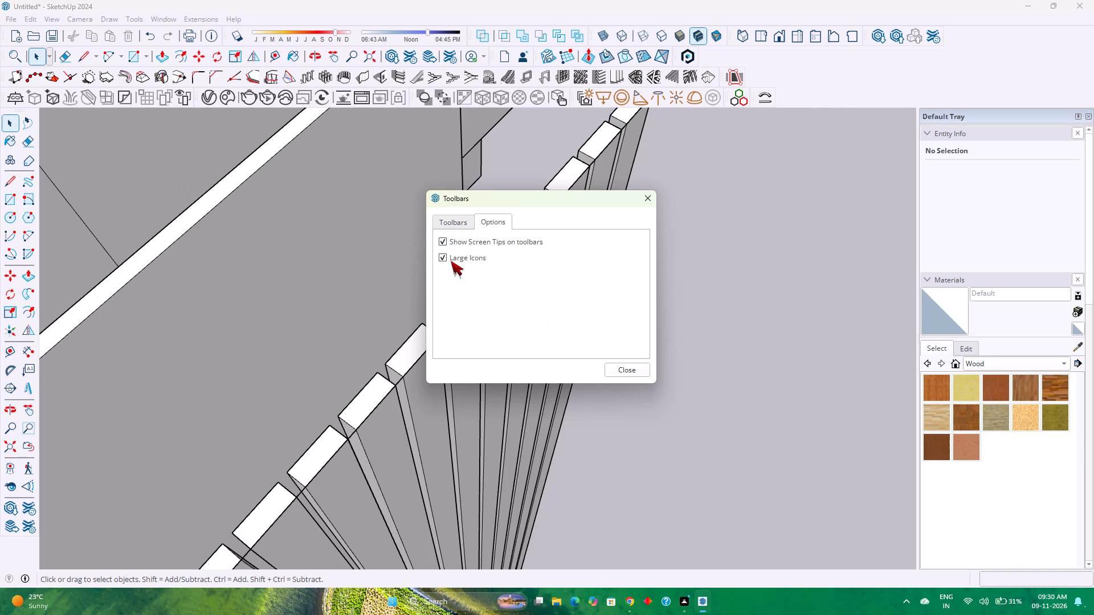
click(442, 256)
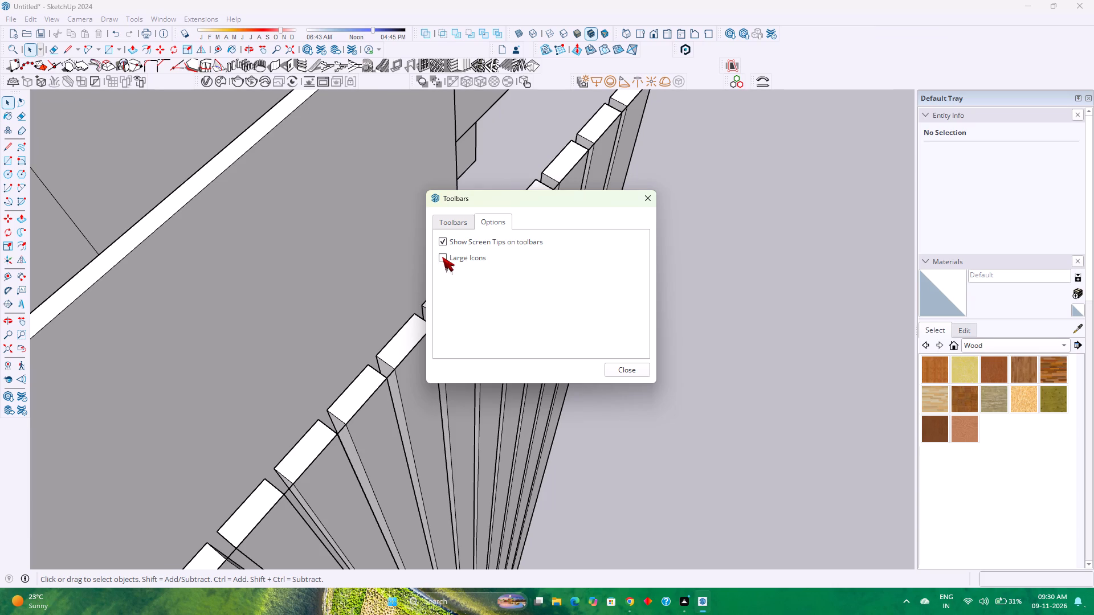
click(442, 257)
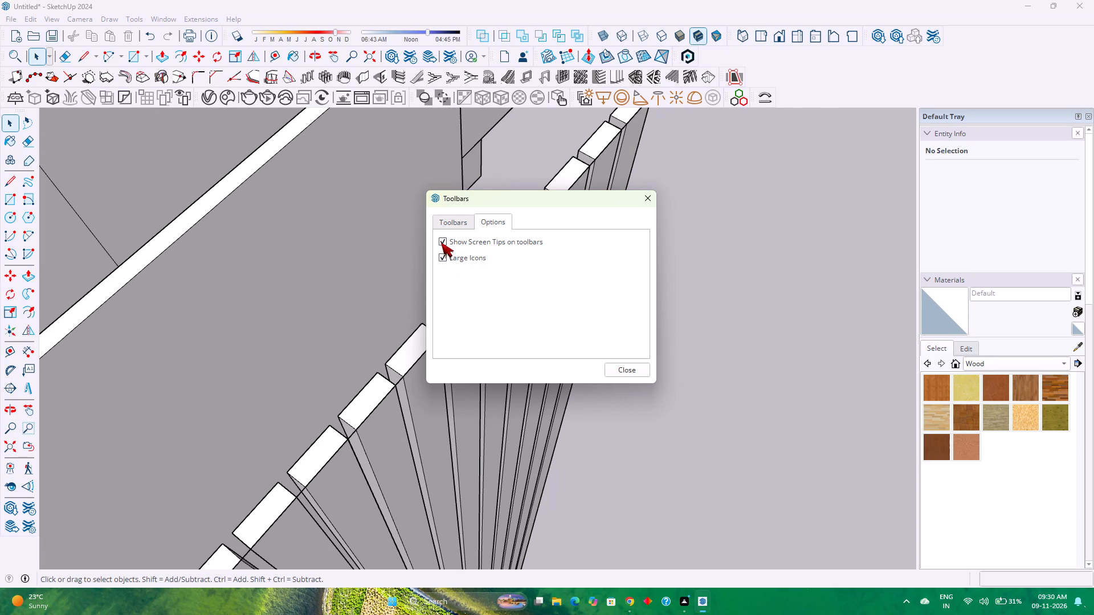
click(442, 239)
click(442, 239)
Look through the list of tool sets once more and close the toolbar manager.
click(464, 222)
scroll(478, 279, down, 12)
click(647, 199)
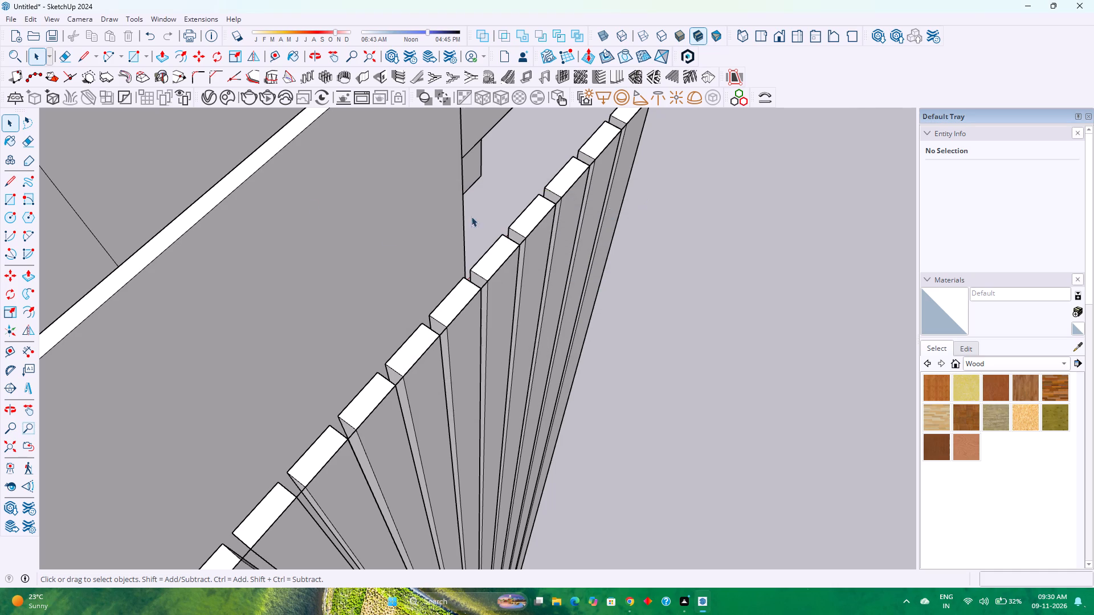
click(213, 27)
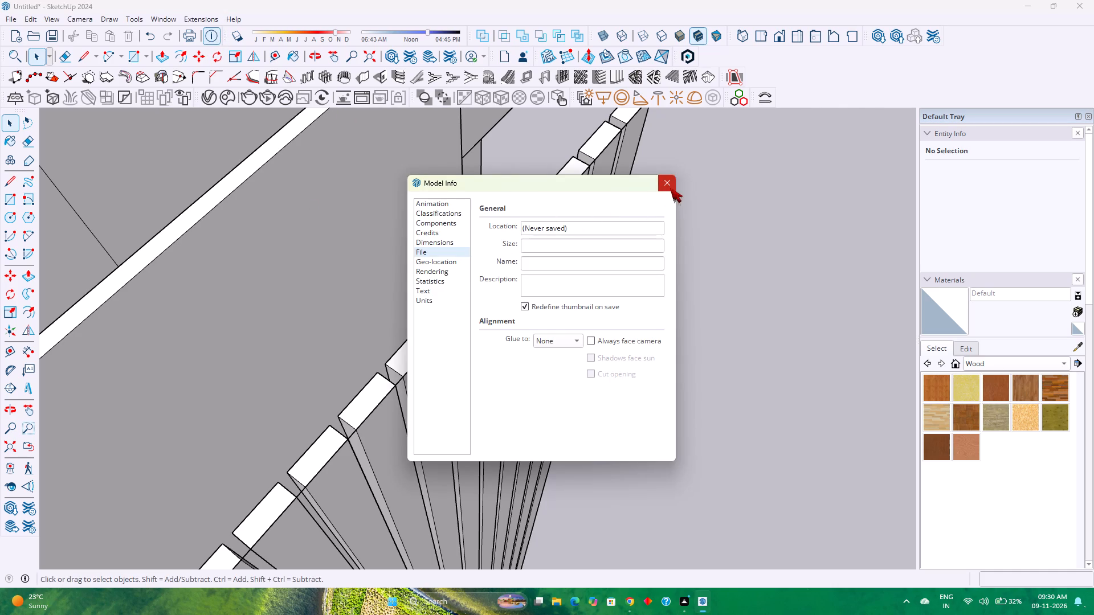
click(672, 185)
Uninstall the CopyAlongCurve extension through the Extension Manager.
click(201, 22)
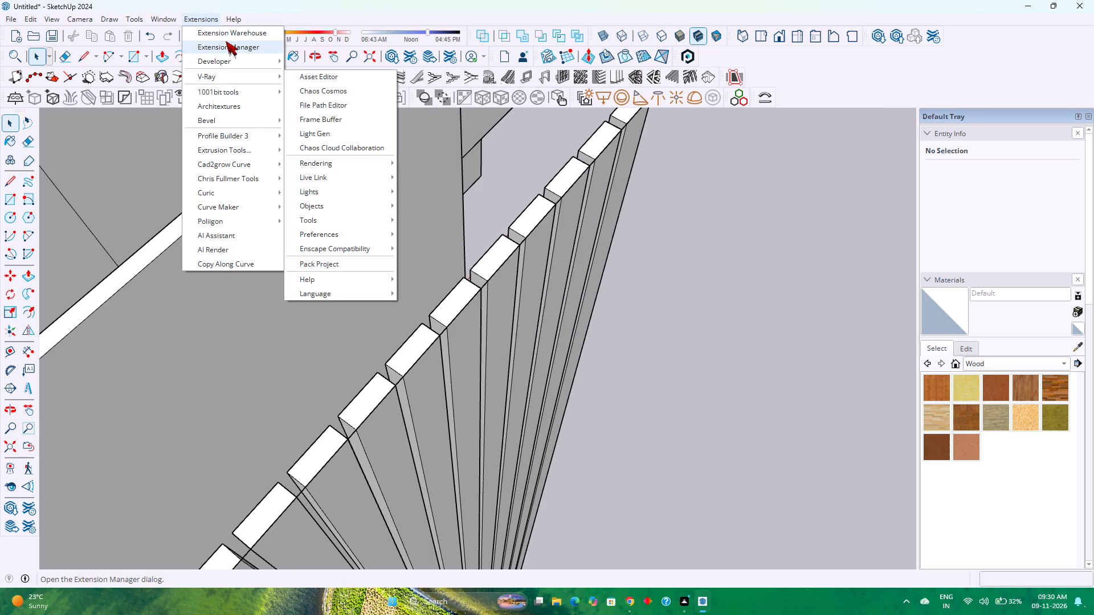
click(247, 44)
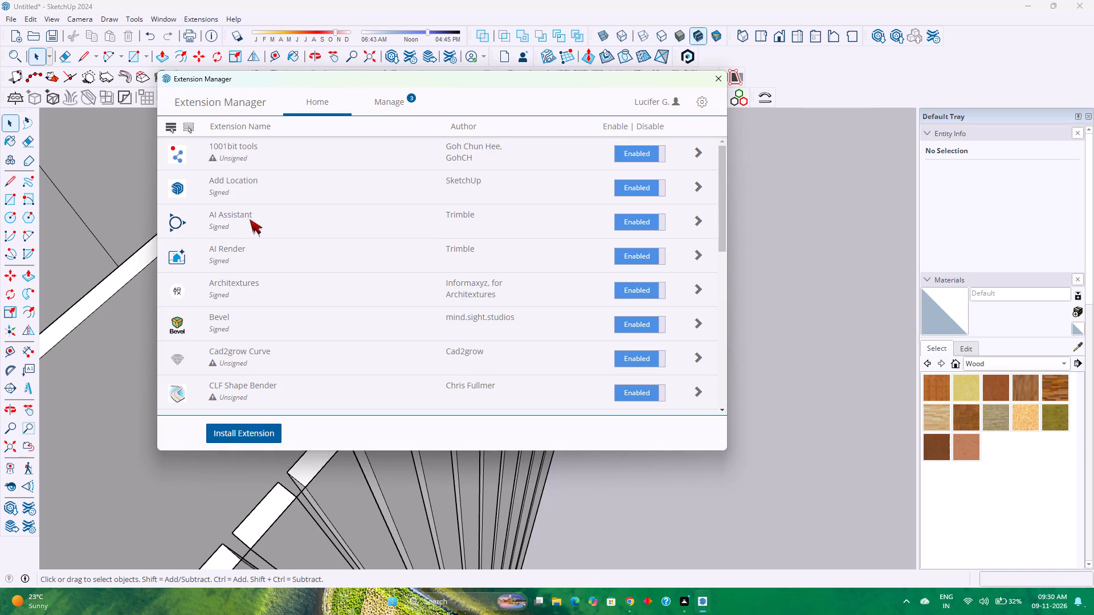
click(389, 101)
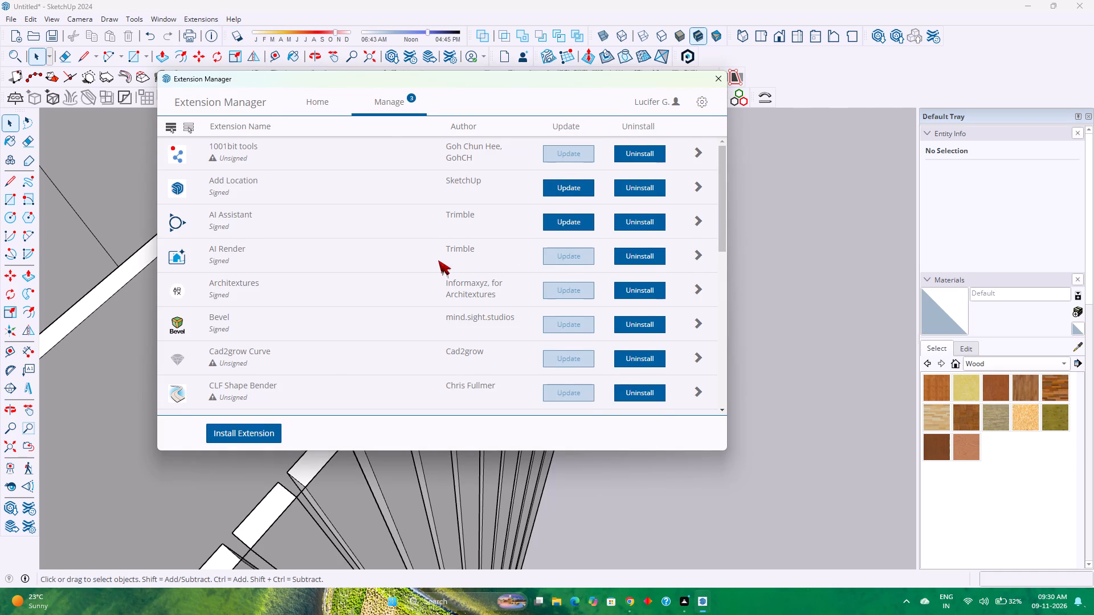
scroll(438, 260, down, 6)
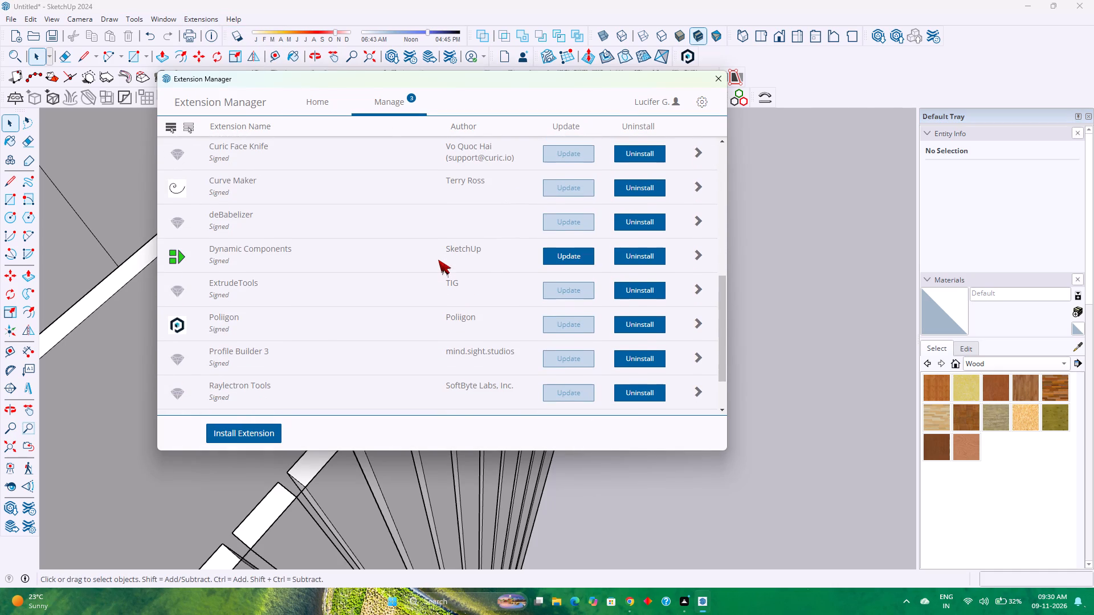
scroll(438, 260, down, 7)
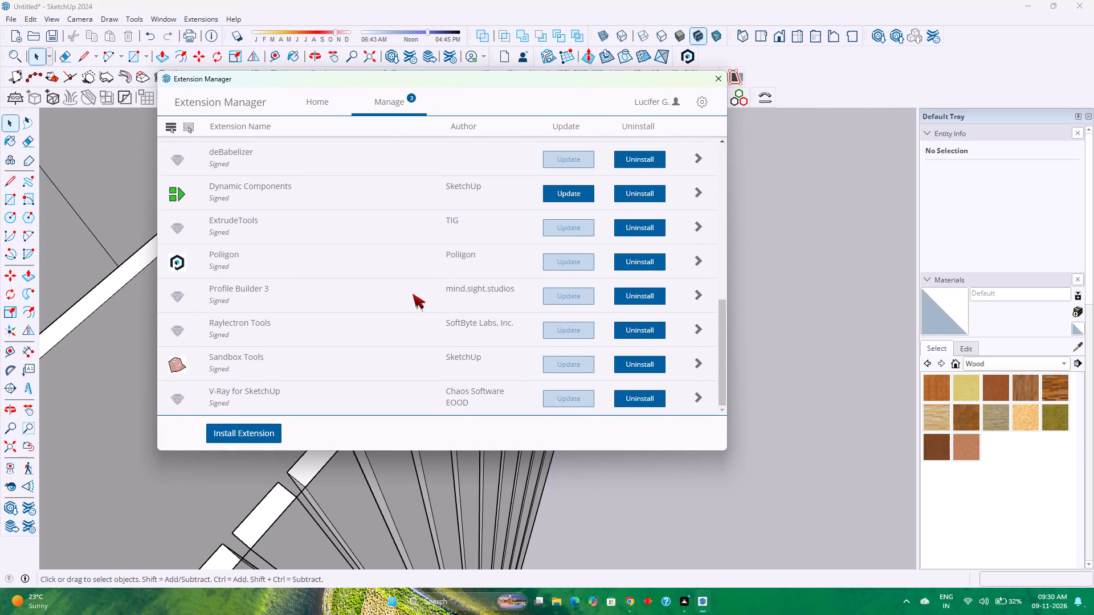
scroll(413, 294, up, 4)
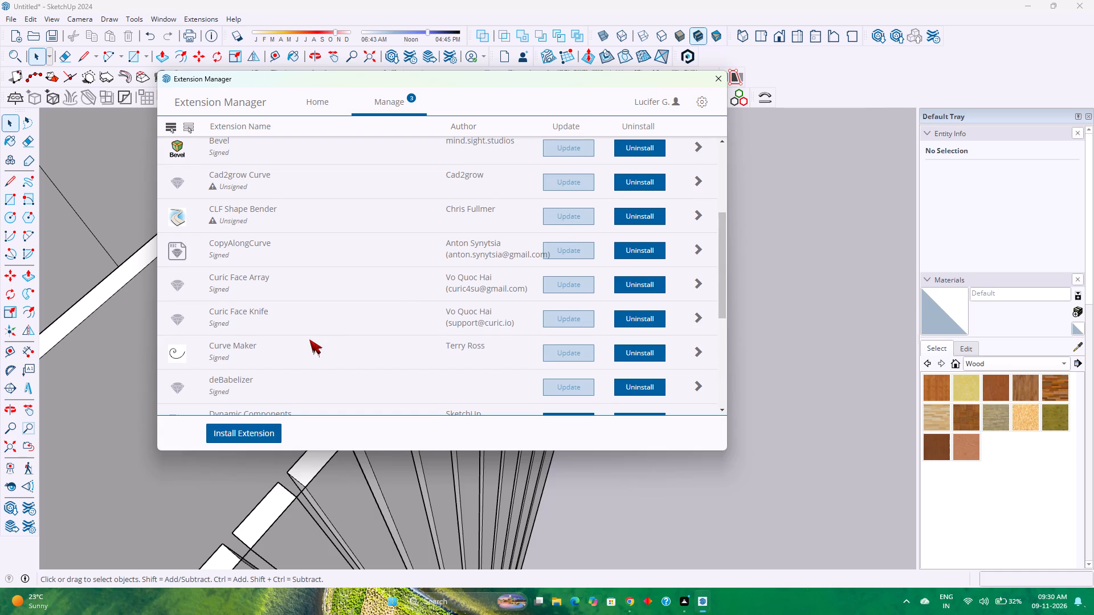
scroll(309, 339, up, 1)
click(578, 310)
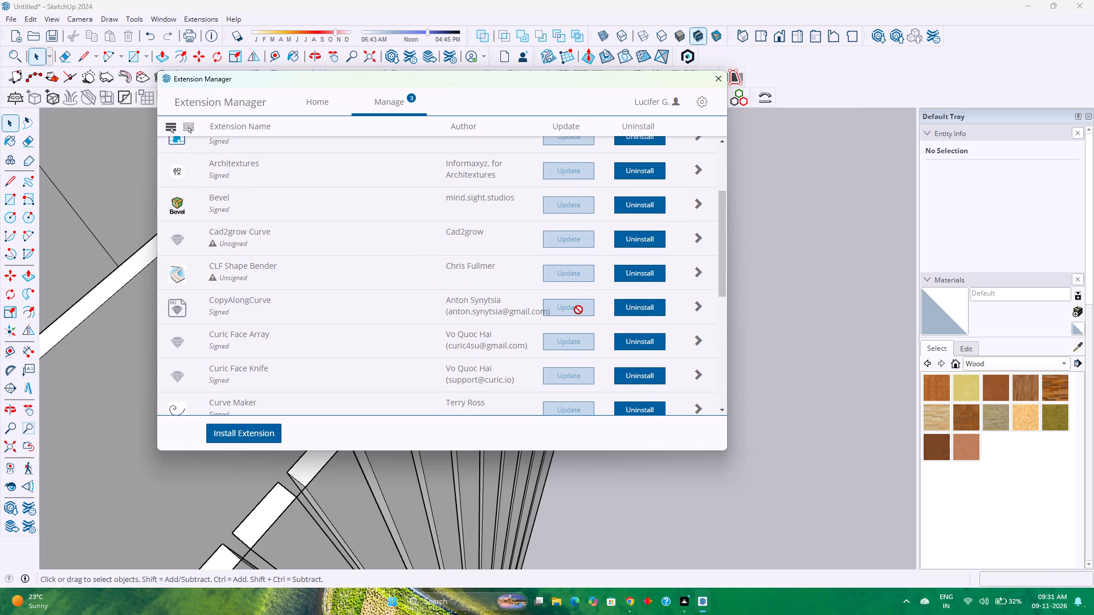
double_click(634, 307)
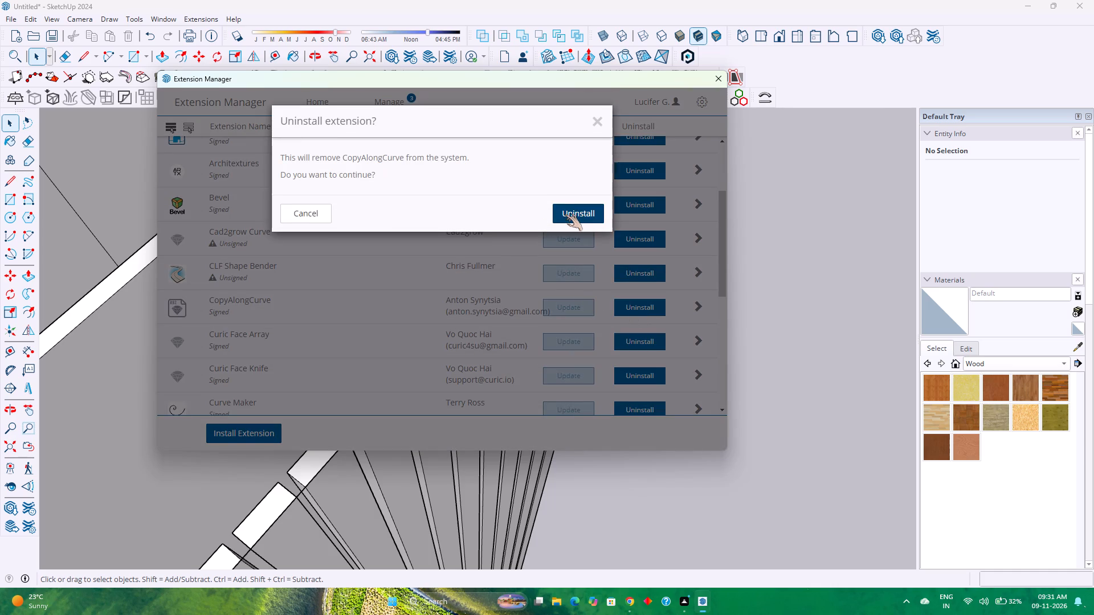
click(565, 214)
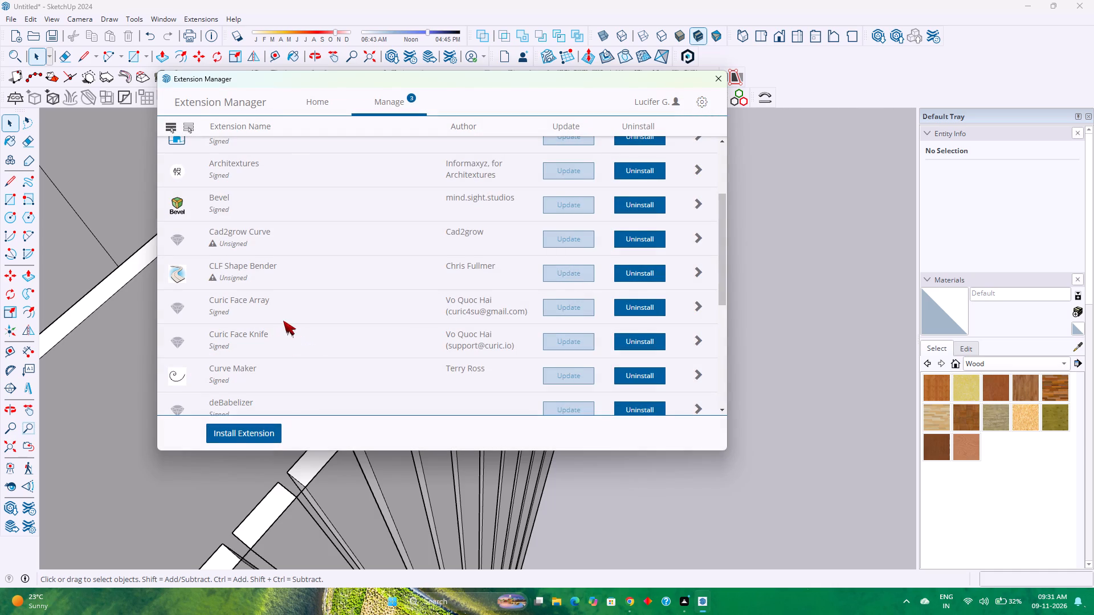
Look through the remaining installed extensions, covering both their update and their enabled status.
scroll(292, 311, up, 4)
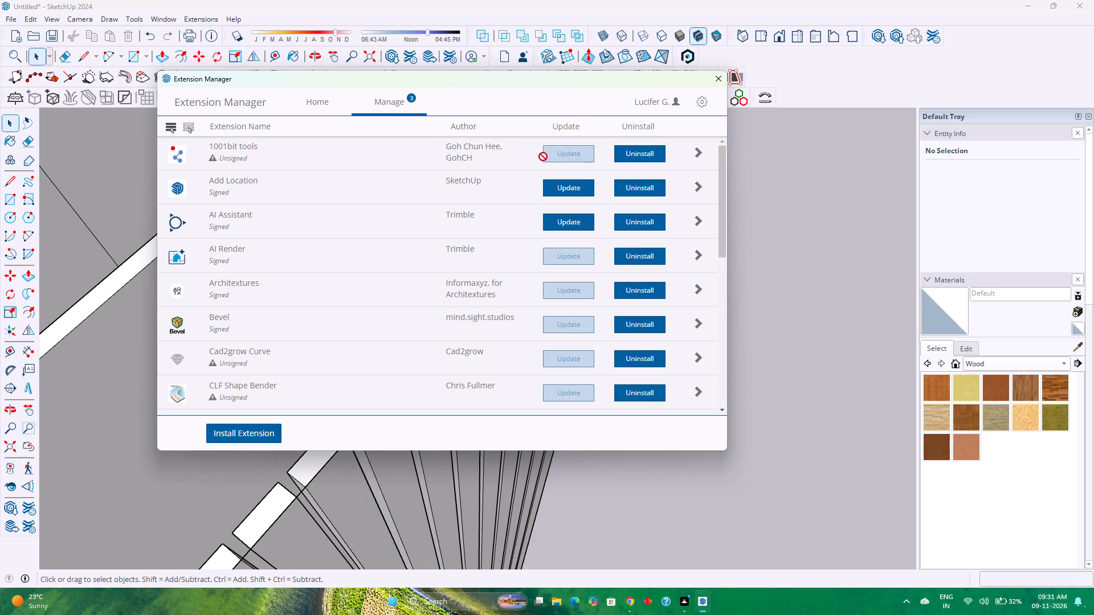
scroll(575, 229, down, 3)
scroll(574, 231, up, 4)
scroll(463, 212, down, 3)
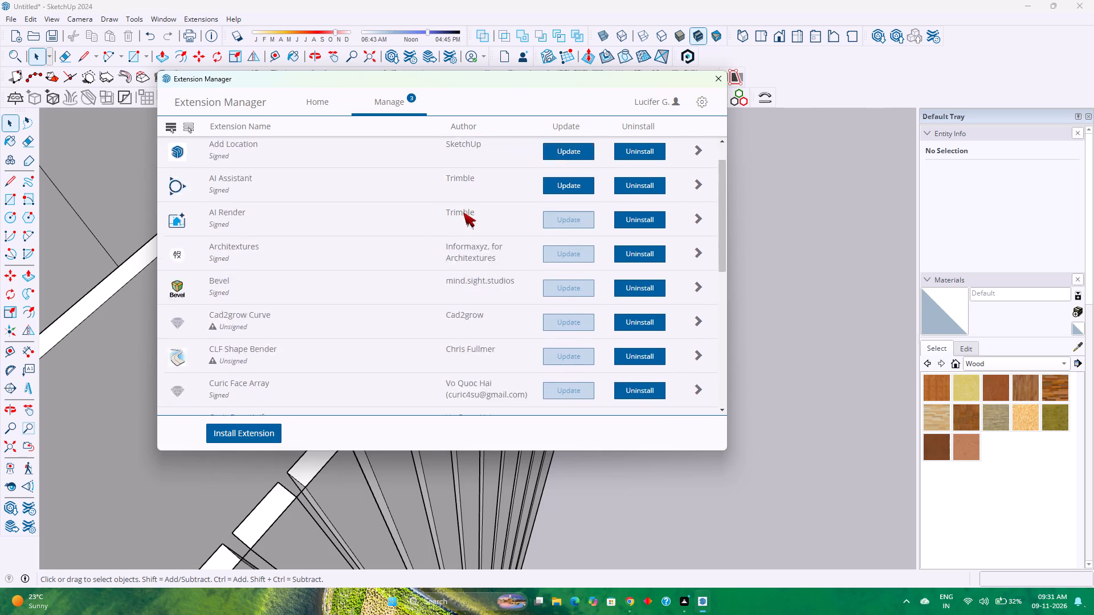
scroll(463, 212, down, 9)
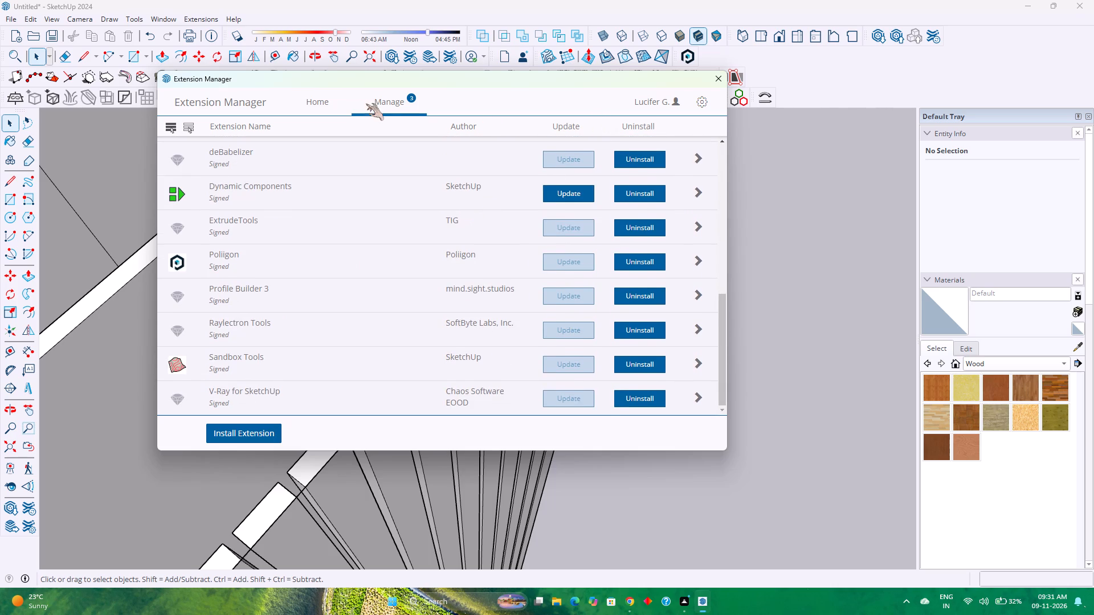
click(326, 100)
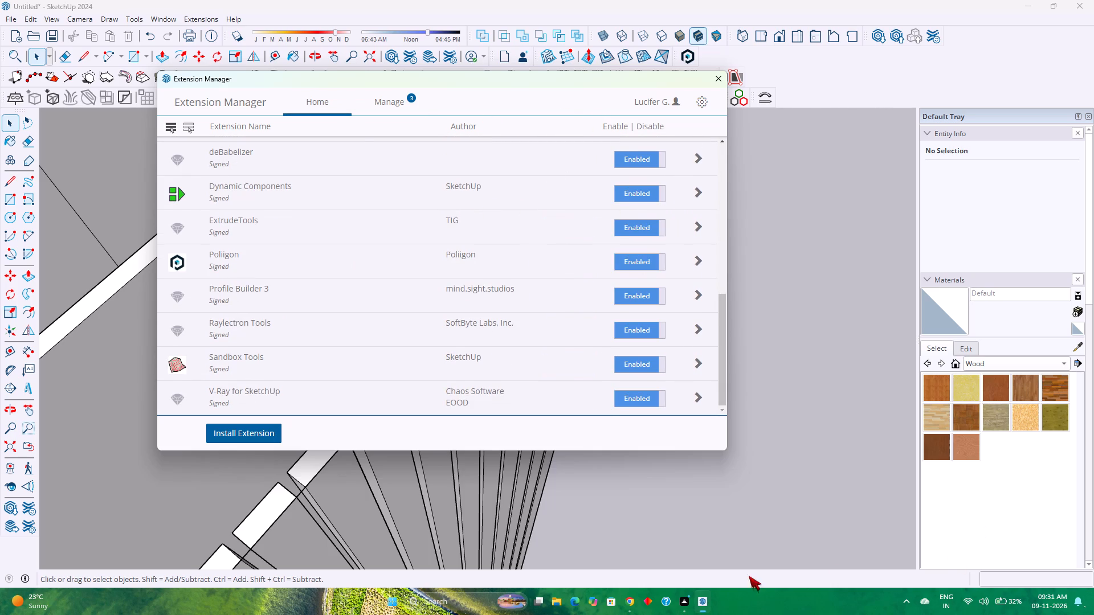
Switch to Chrome to review the CopyAlongCurve page's description and SketchUp compatibility, and return to SketchUp.
click(634, 604)
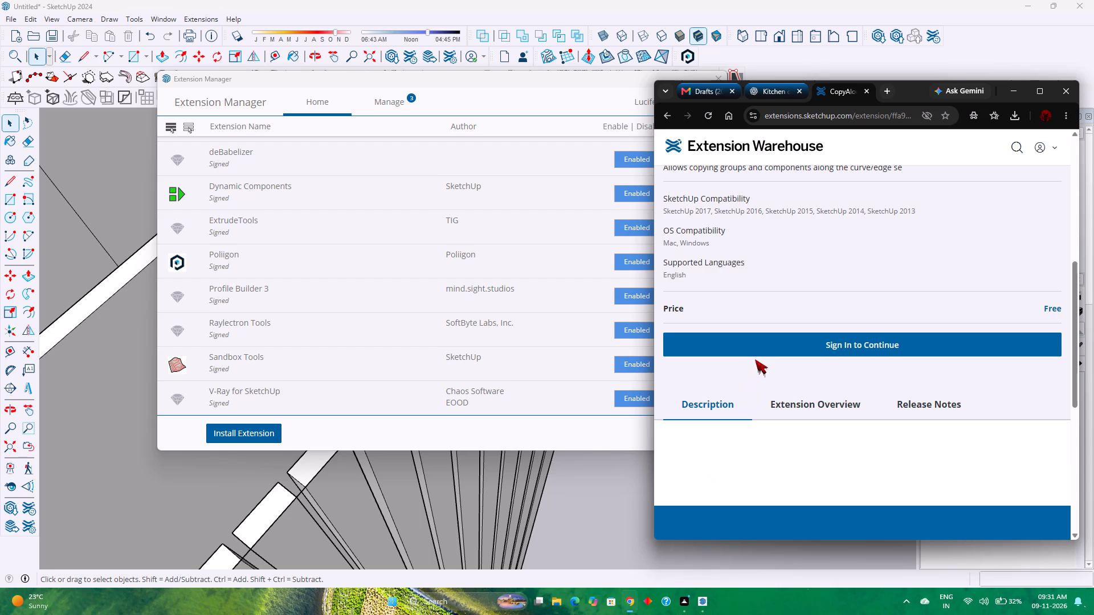
scroll(750, 333, up, 5)
scroll(750, 351, down, 2)
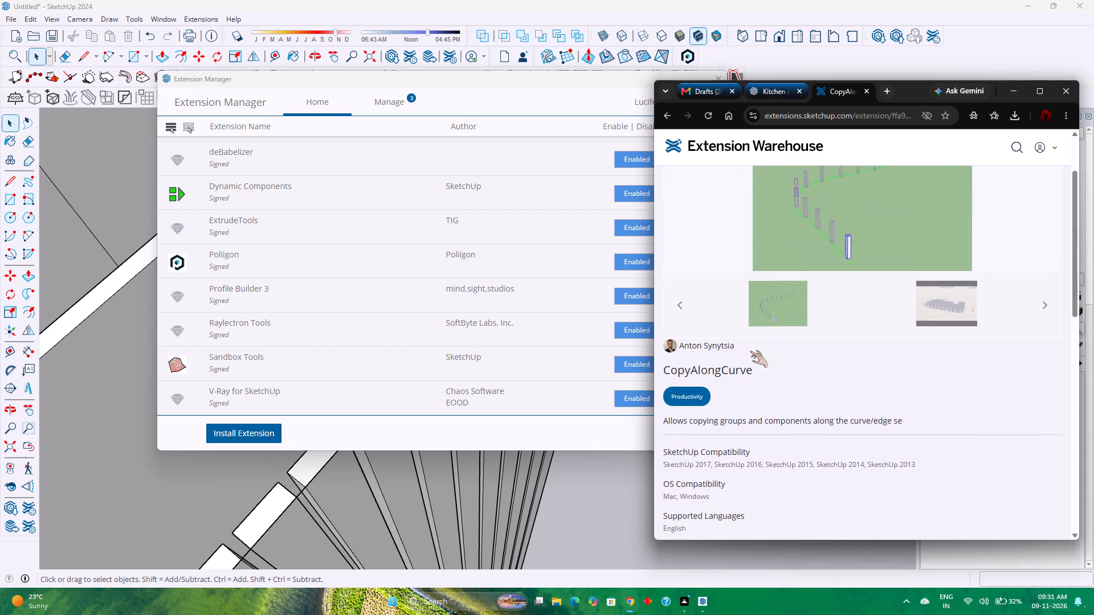
scroll(750, 351, down, 1)
click(1011, 95)
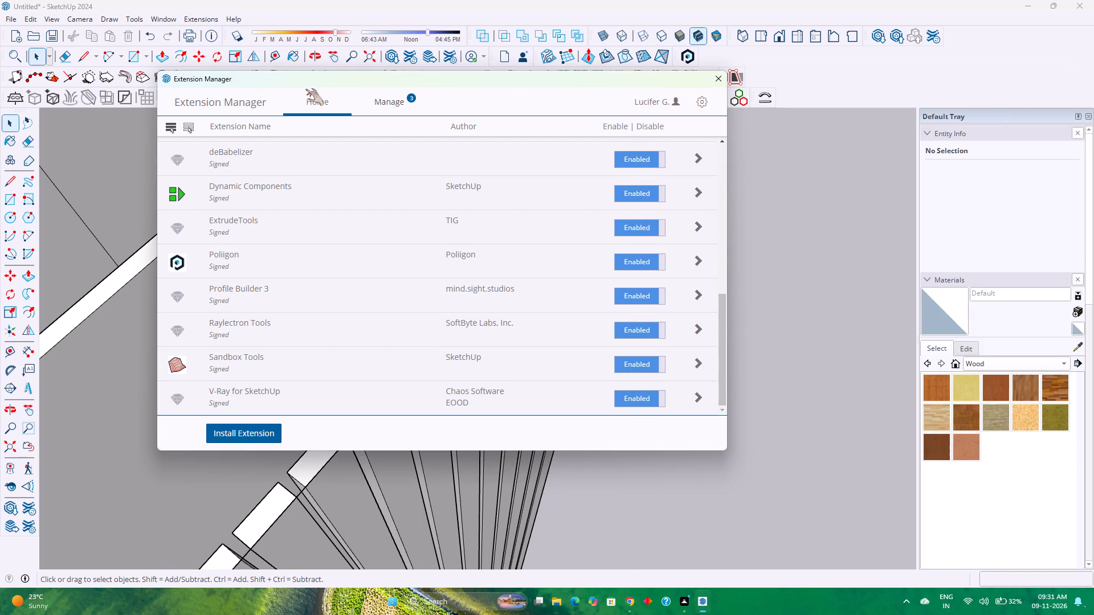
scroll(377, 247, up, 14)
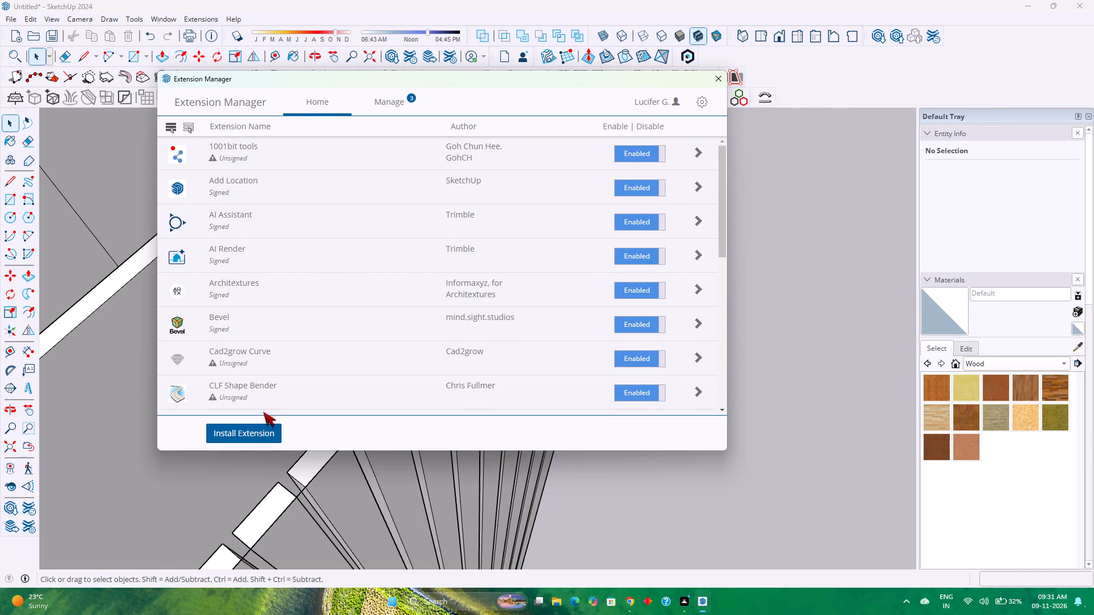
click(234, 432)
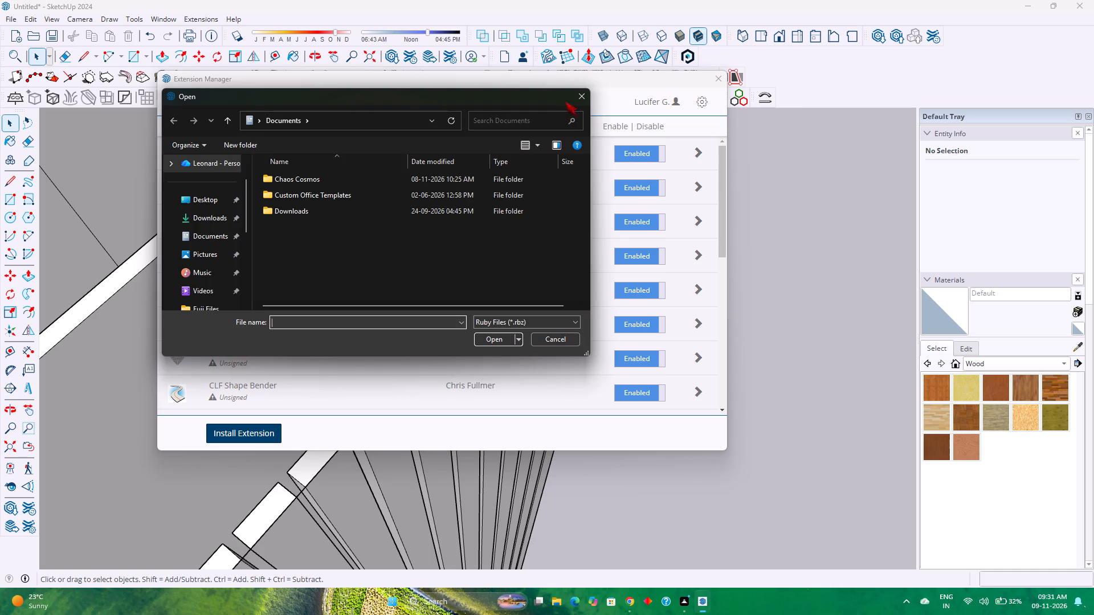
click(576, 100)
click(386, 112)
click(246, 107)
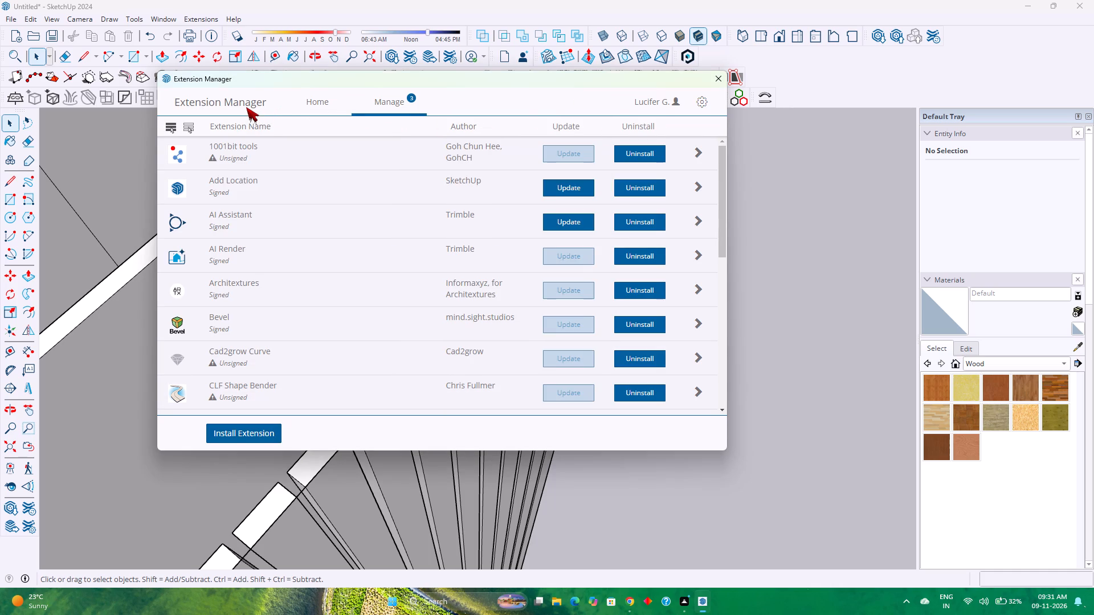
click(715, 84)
Open the Extension Warehouse inside SketchUp and look through the extensions offered on its home page.
click(210, 17)
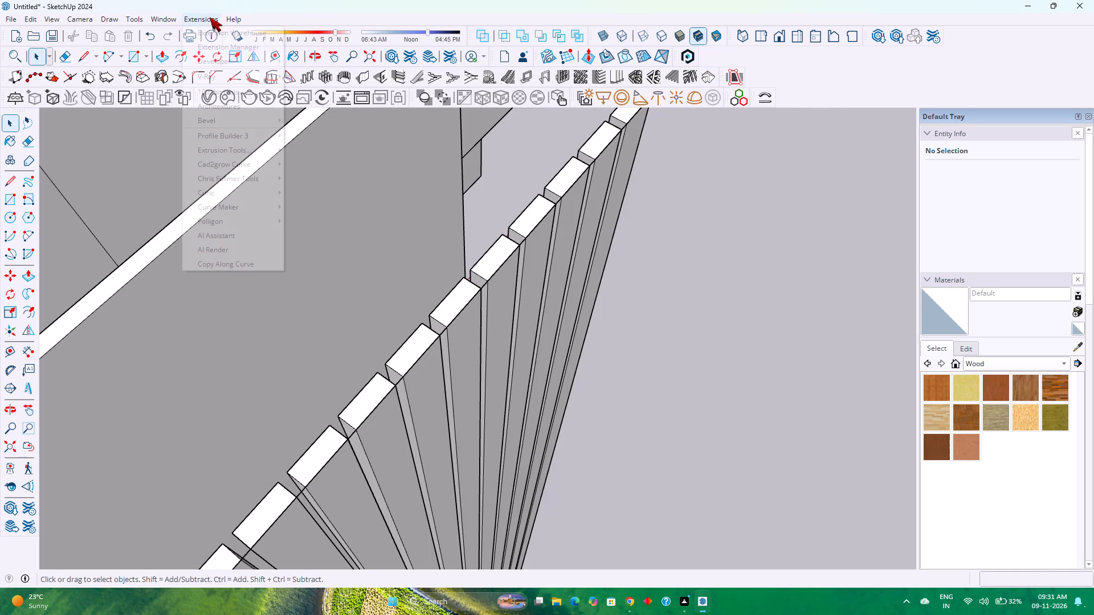
click(260, 35)
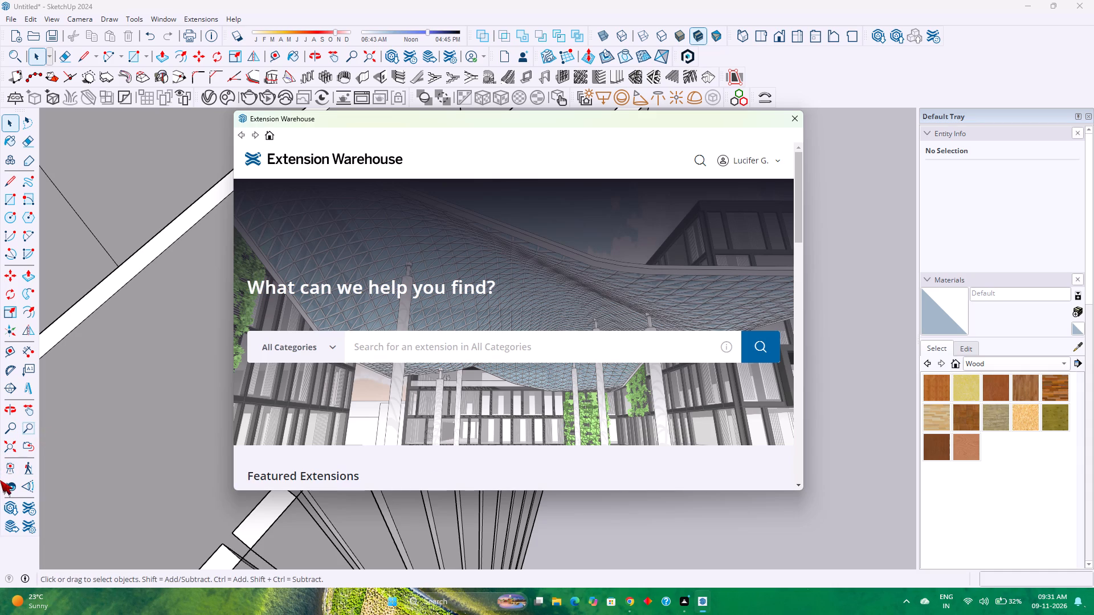
scroll(473, 289, down, 4)
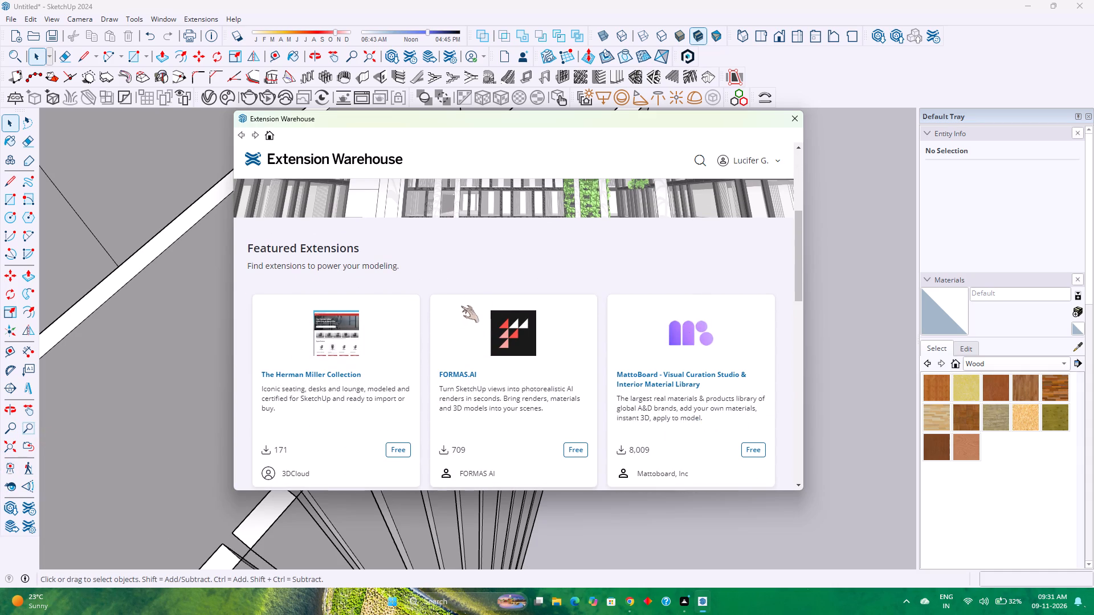
scroll(322, 394, down, 2)
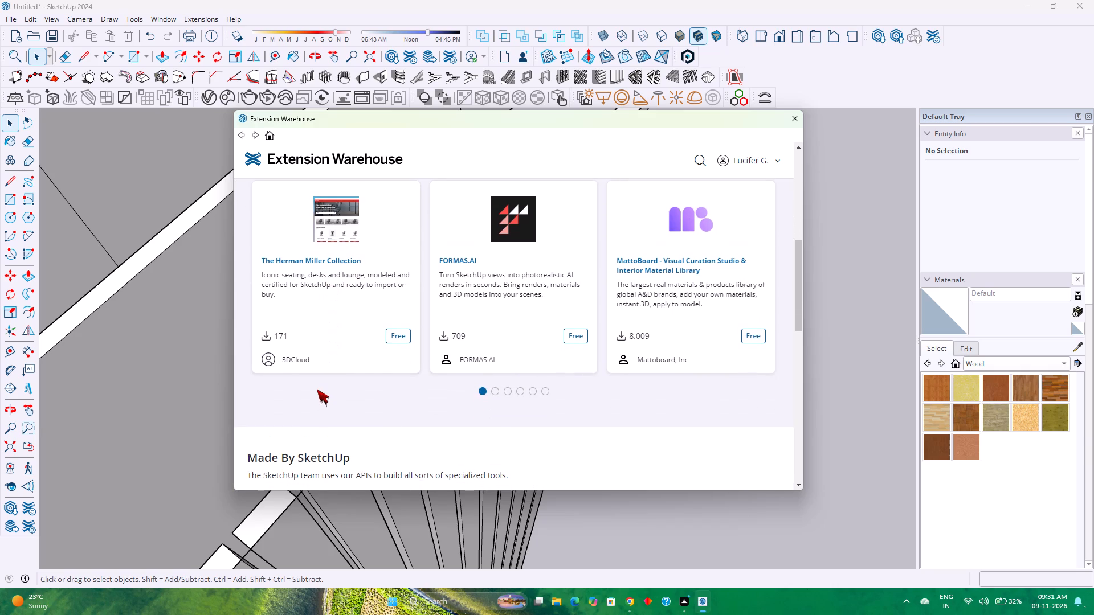
scroll(315, 393, down, 5)
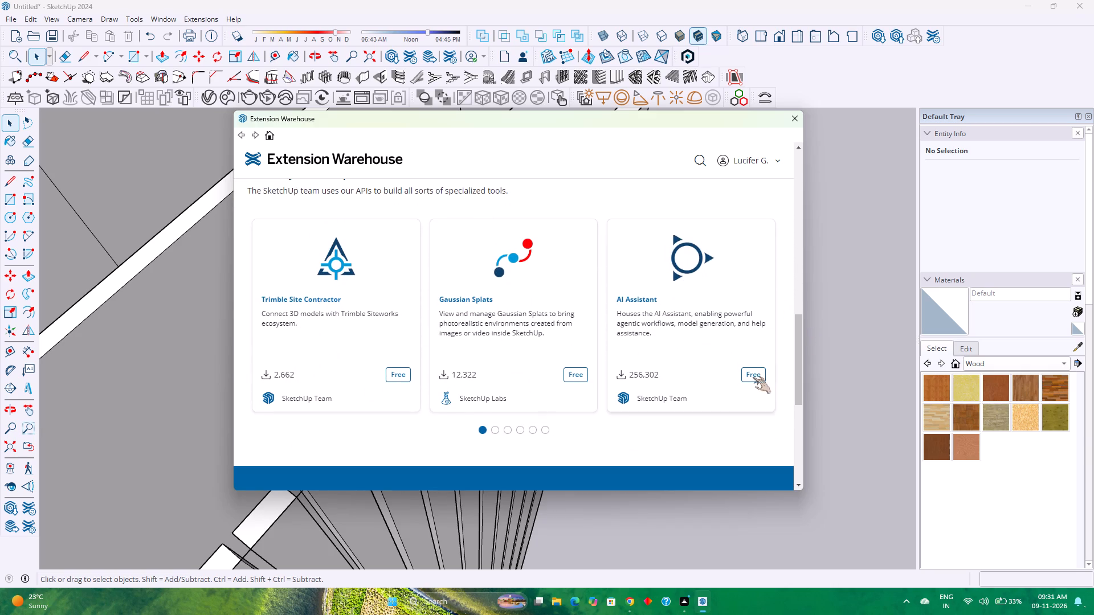
scroll(614, 420, down, 4)
scroll(614, 421, up, 4)
Browse all pages of the Made By SketchUp extensions for a suitable curve tool.
middle_drag(744, 324, 339, 336)
drag(646, 428, 488, 436)
click(495, 430)
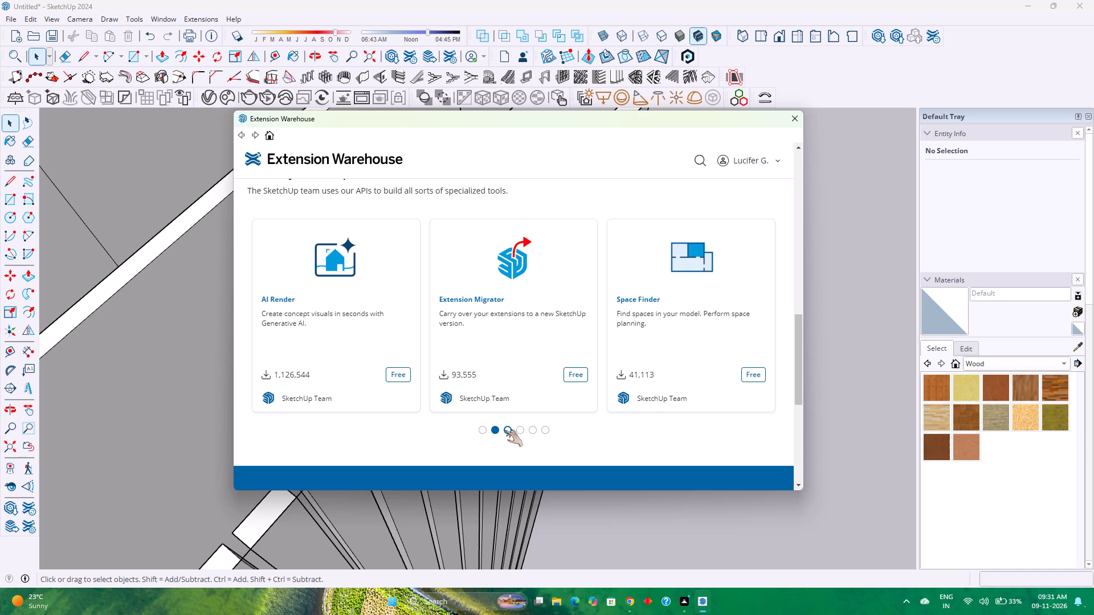
click(505, 429)
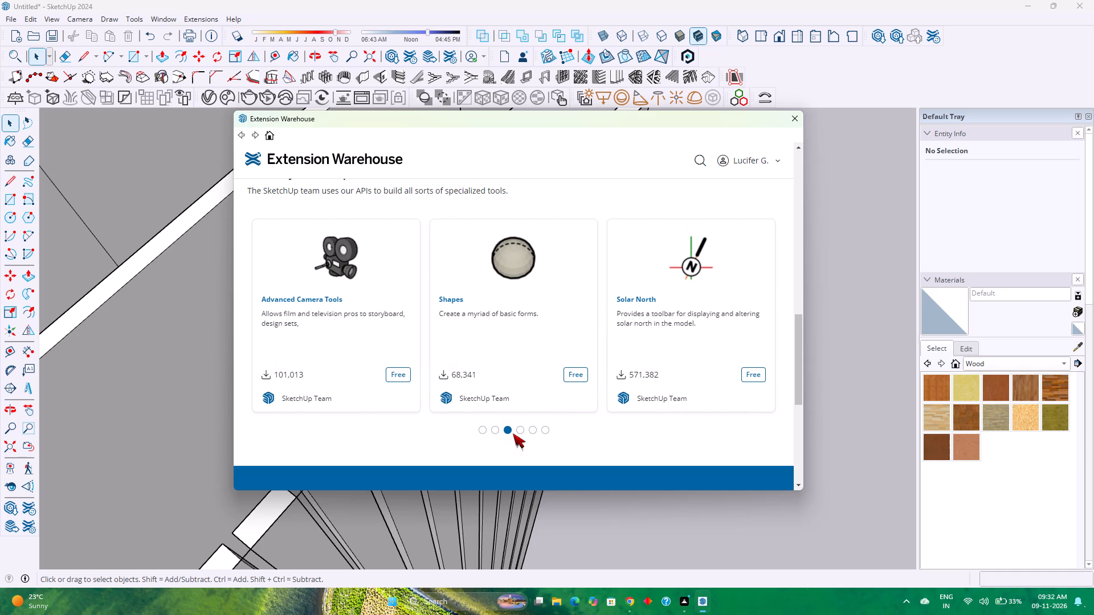
click(519, 431)
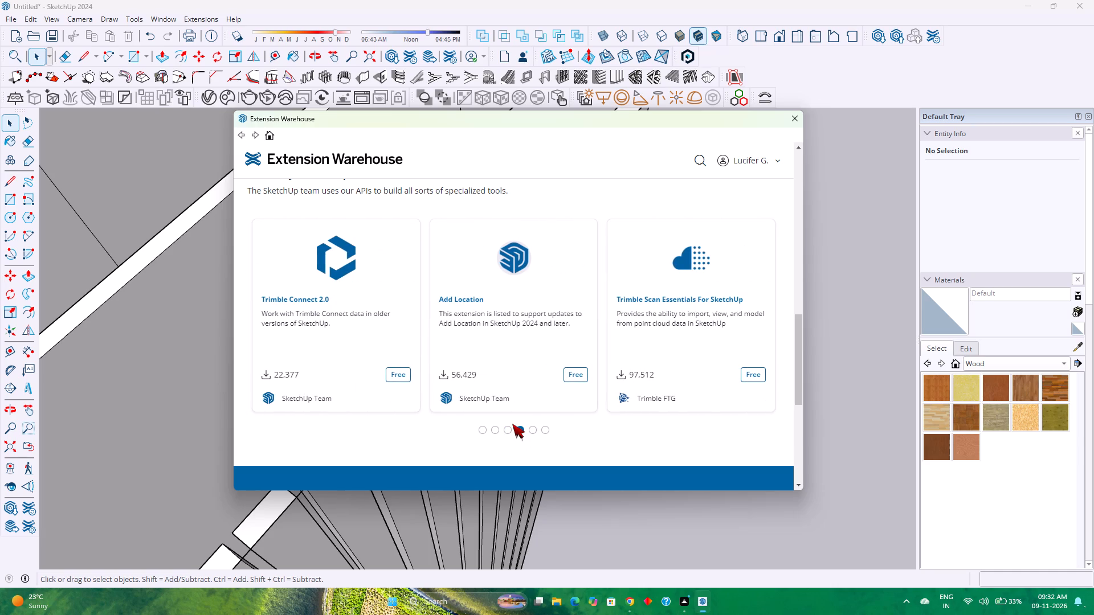
click(536, 432)
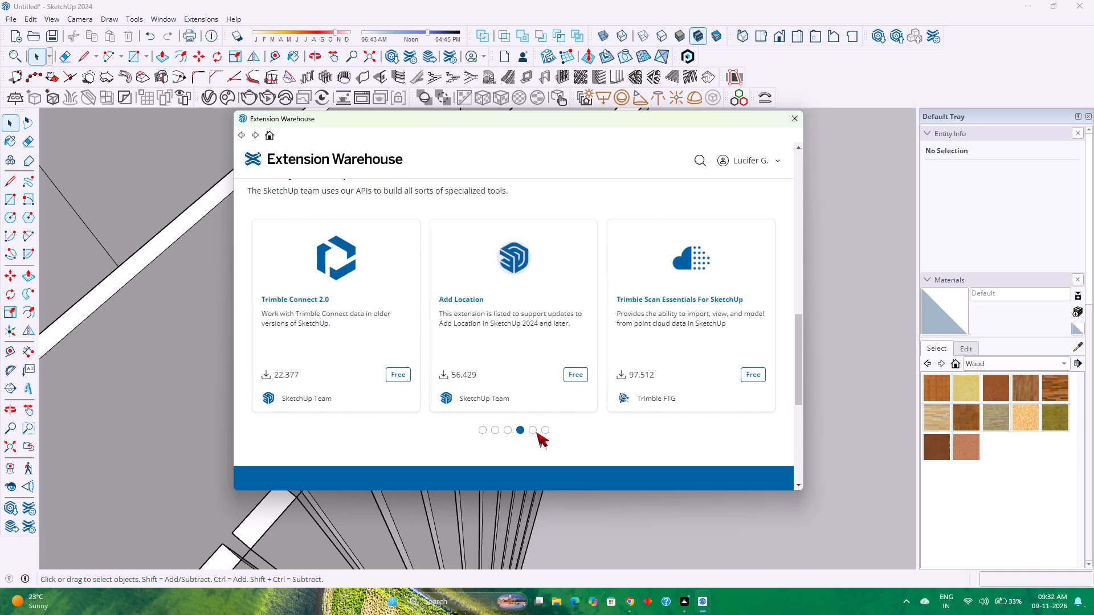
click(536, 430)
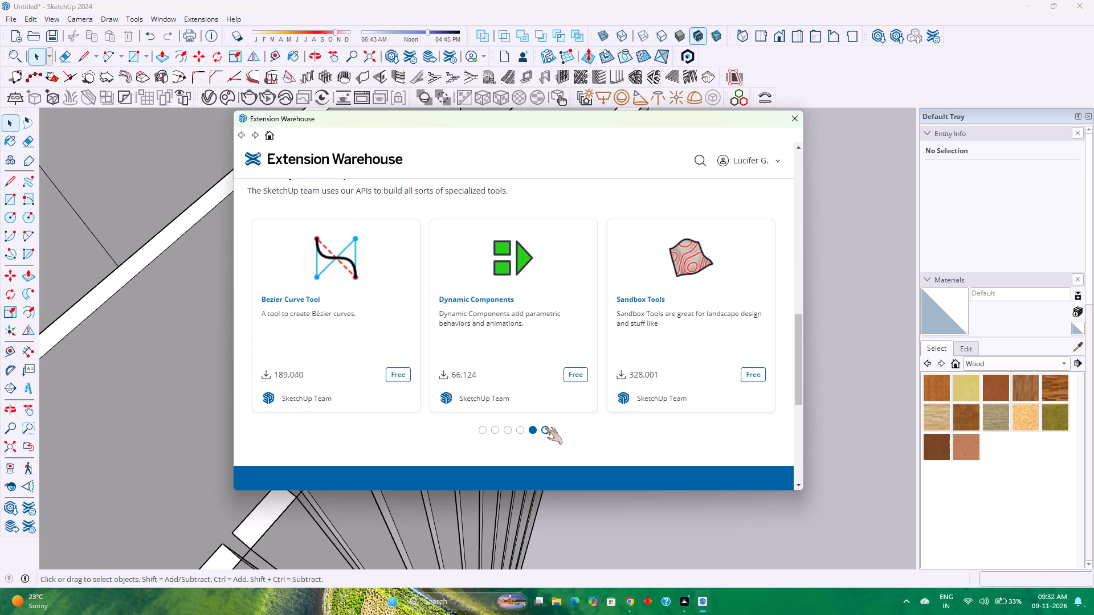
click(550, 429)
click(548, 428)
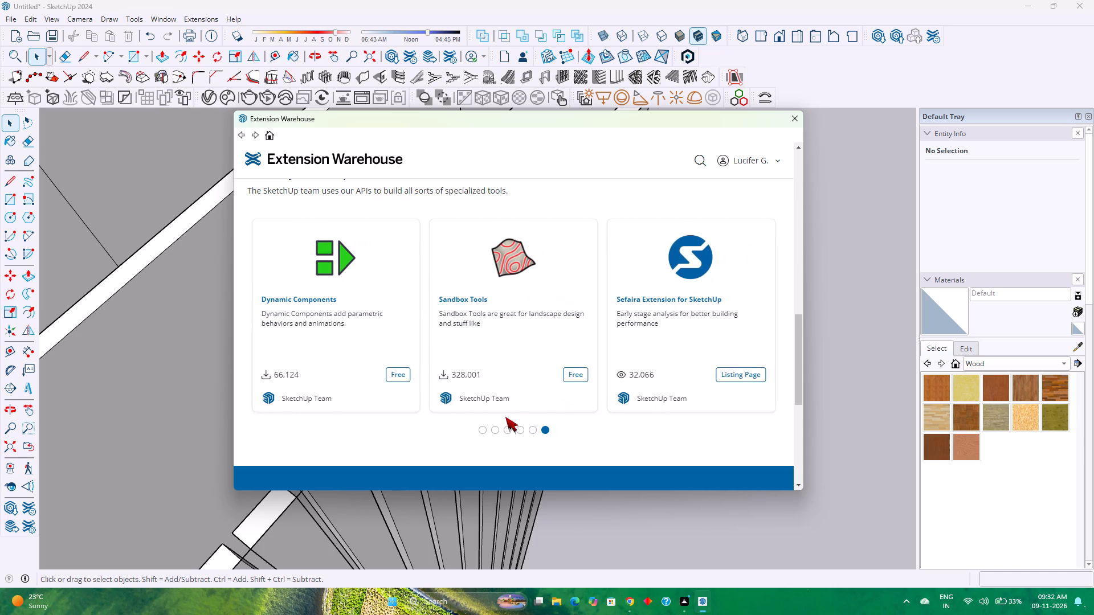
Search the Extension Warehouse for "copy" and open the PathCopy extension's page.
scroll(496, 393, up, 5)
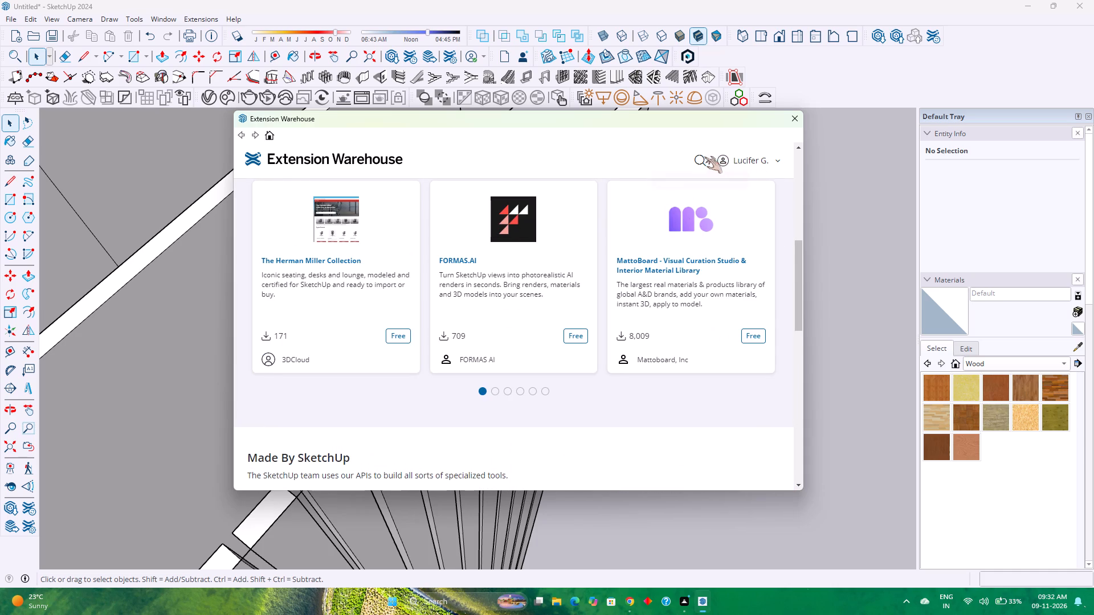
click(703, 157)
click(532, 233)
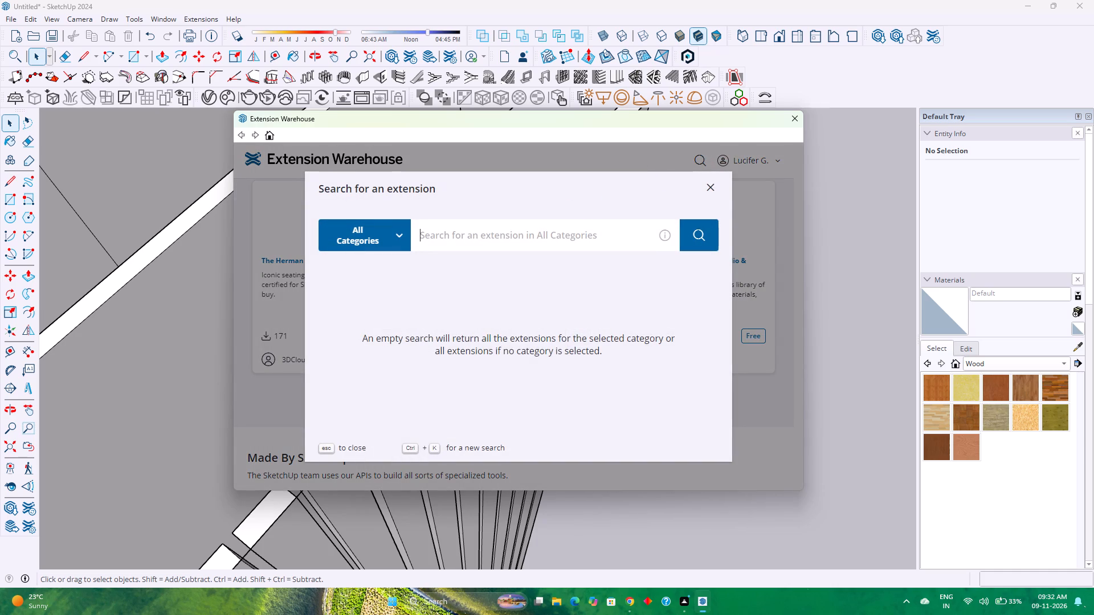
key(c)
key(o)
key(p)
text(y)
key(space)
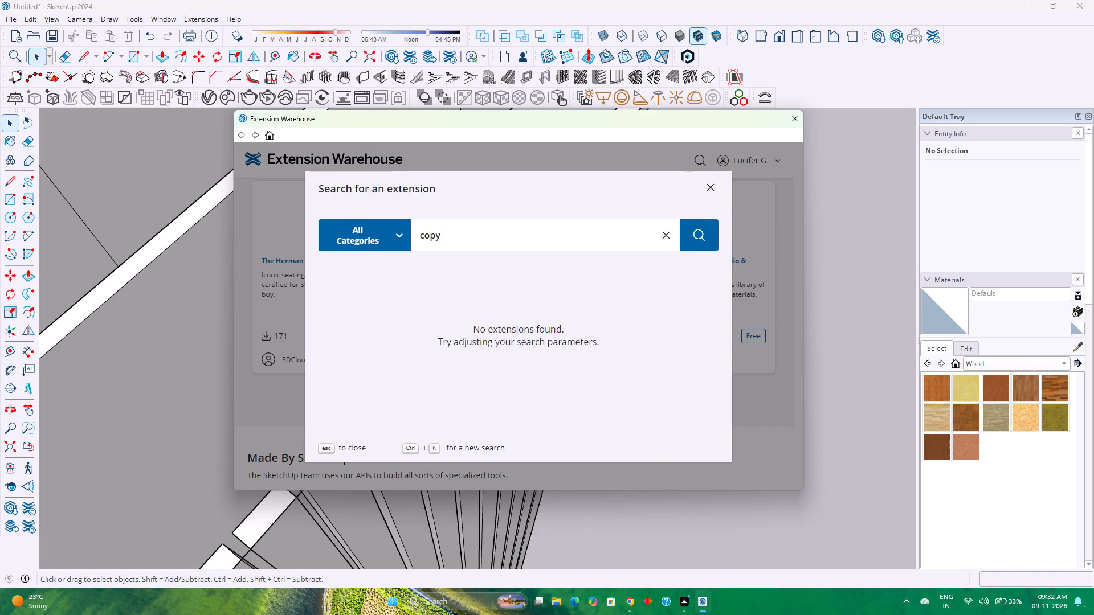
scroll(438, 309, up, 1)
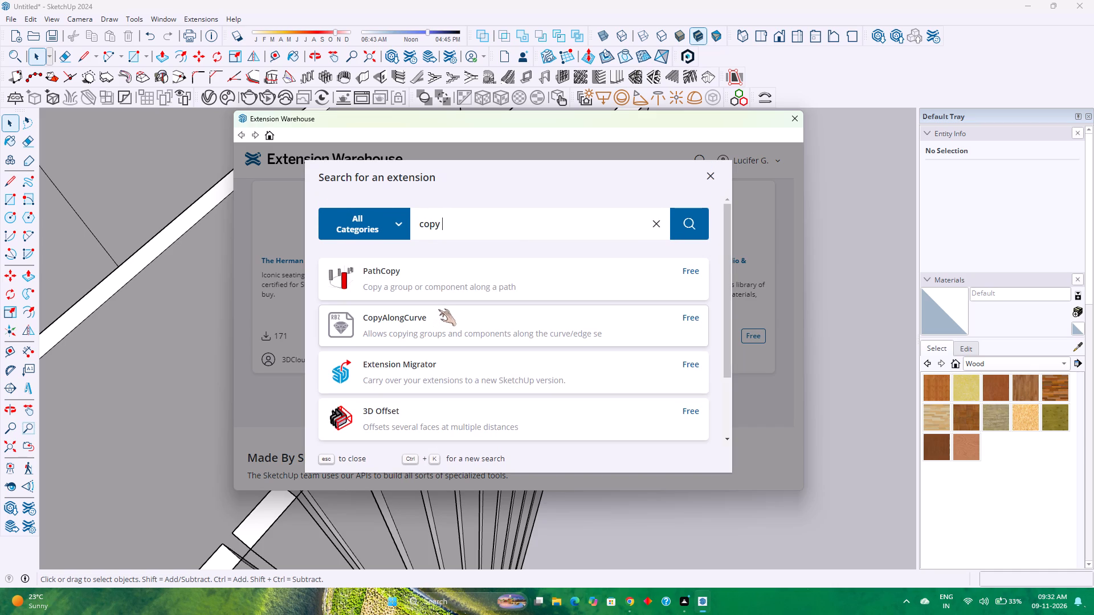
click(476, 278)
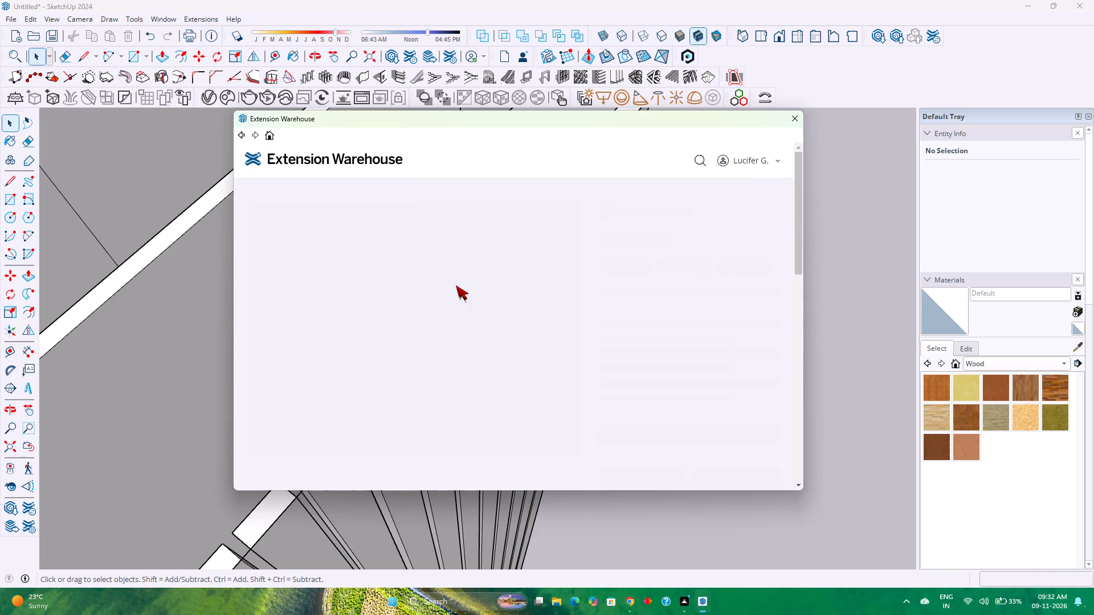
Review the PathCopy description and install the extension, allowing it file-system access.
scroll(447, 337, down, 3)
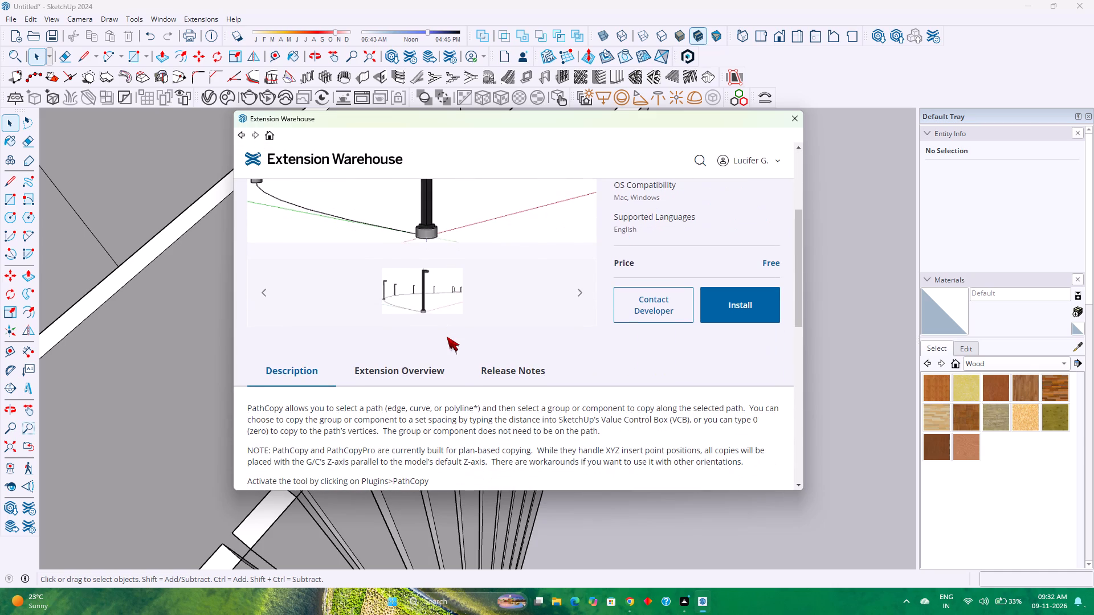
scroll(447, 337, up, 4)
scroll(447, 337, down, 4)
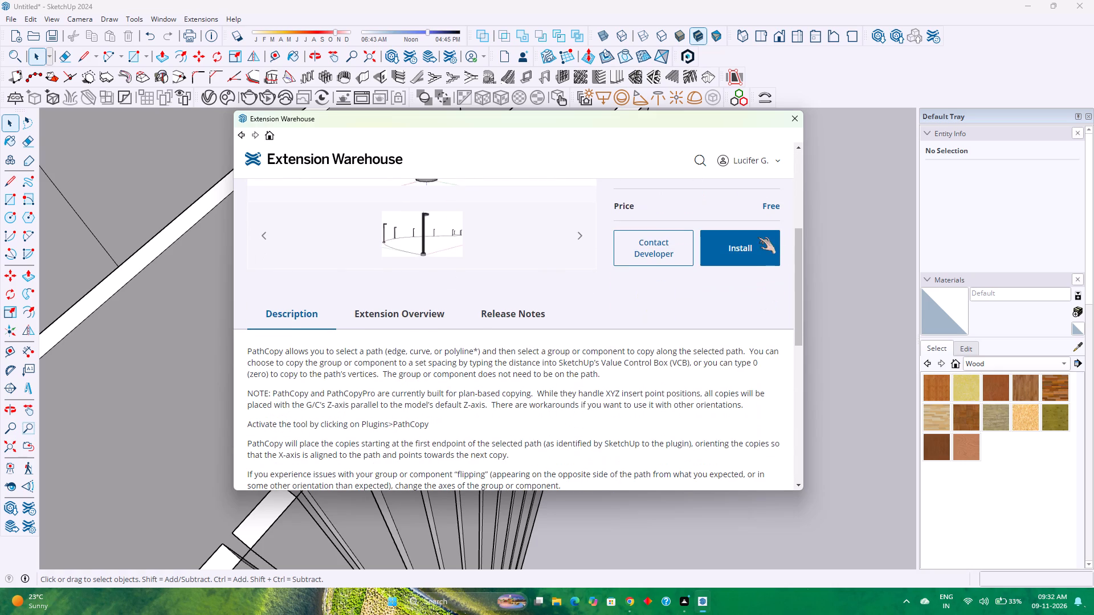
click(746, 243)
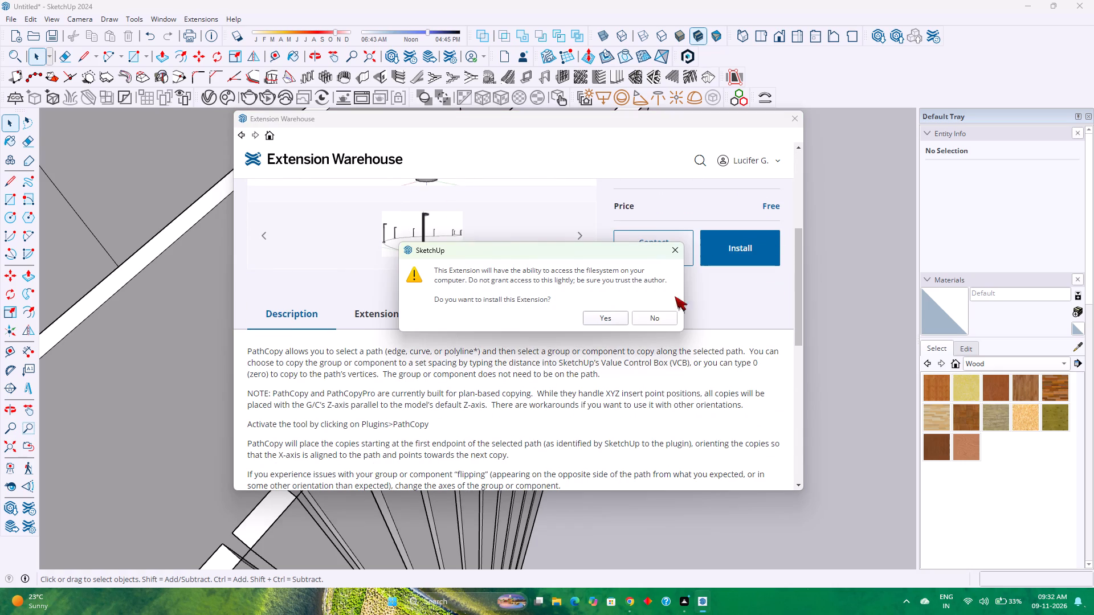
click(612, 315)
scroll(601, 314, up, 6)
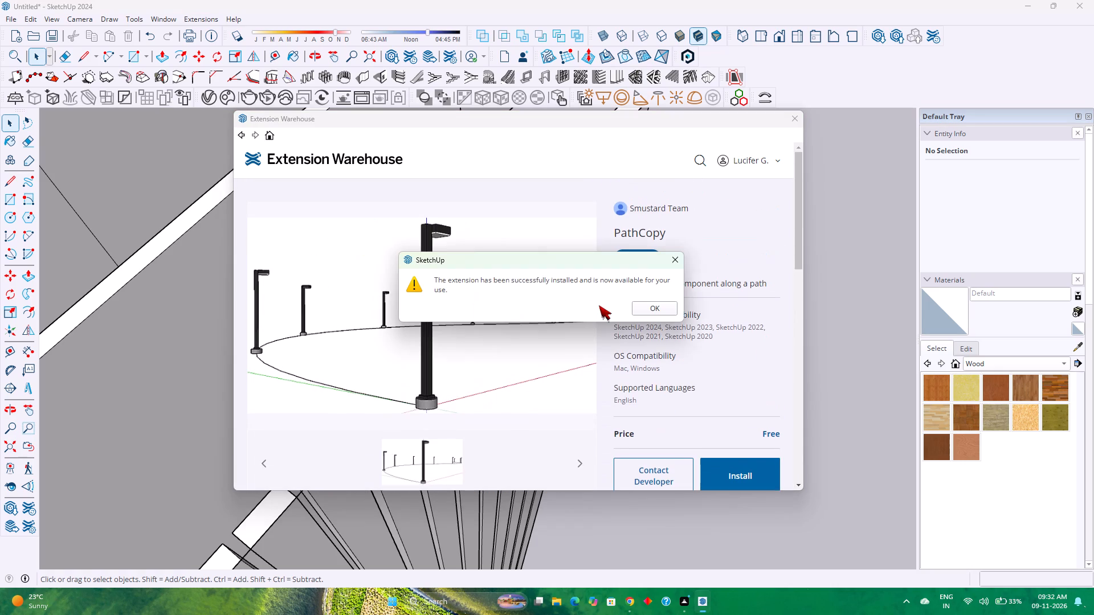
scroll(599, 305, up, 2)
click(666, 306)
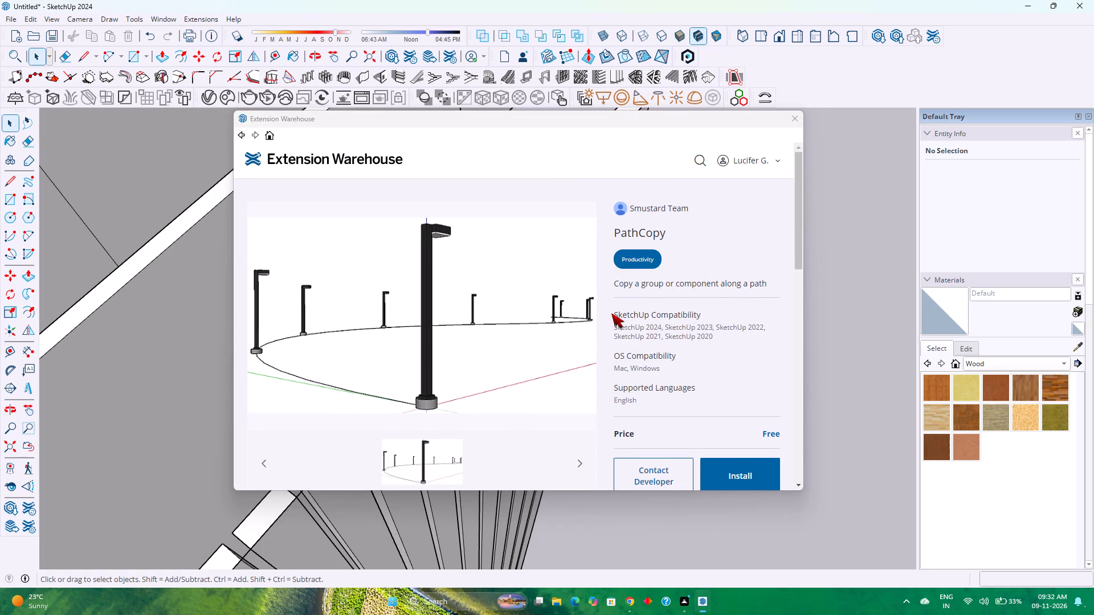
Install PathCopy again from its page, allowing it file-system access.
scroll(611, 313, down, 3)
click(743, 296)
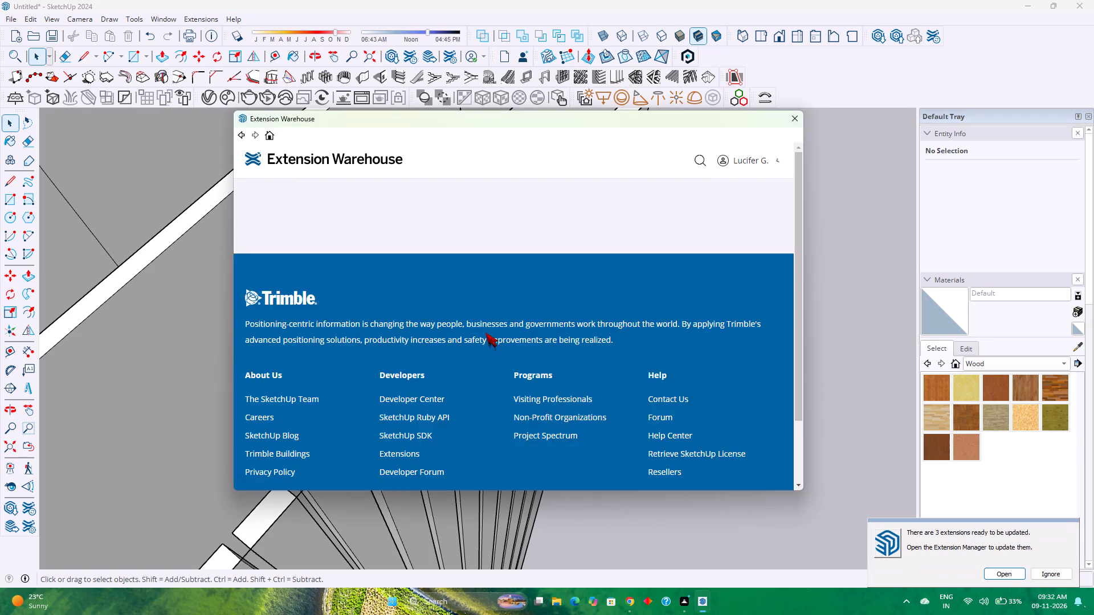
scroll(516, 342, down, 4)
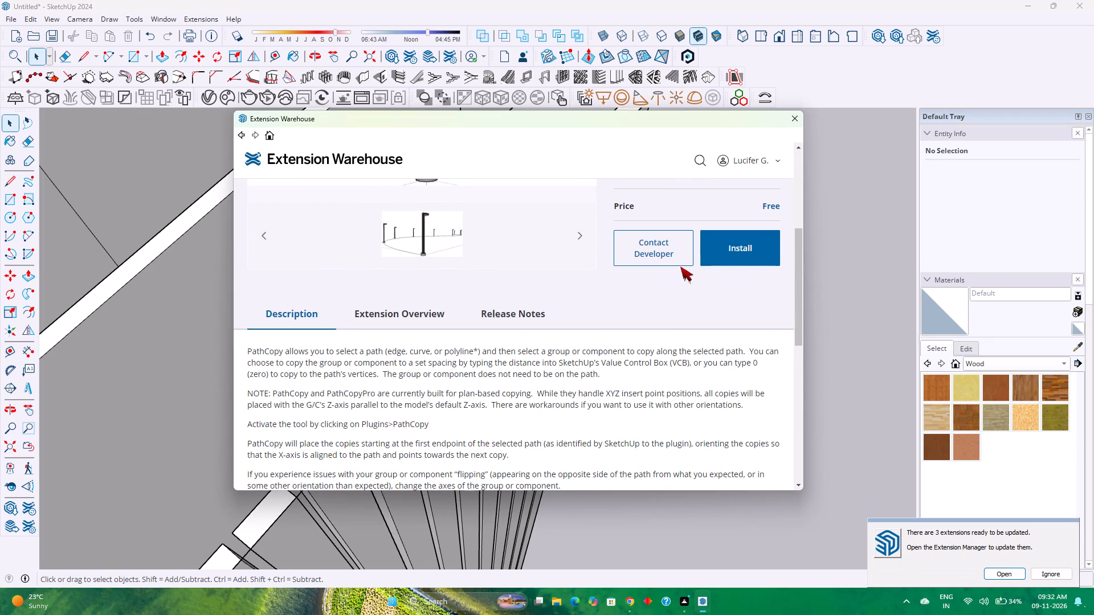
click(777, 235)
click(741, 253)
click(741, 253)
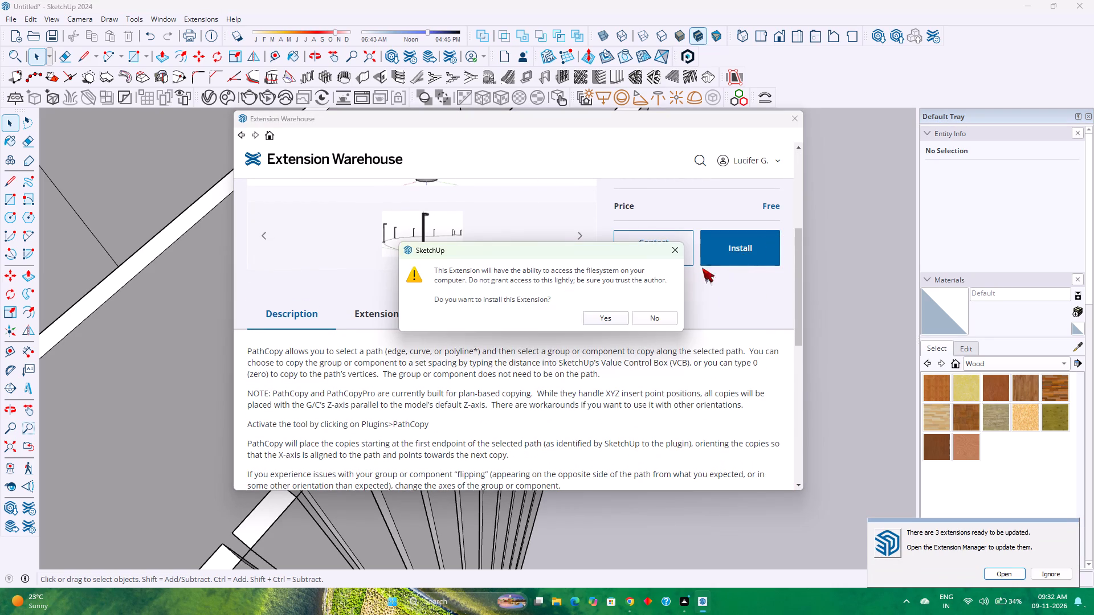
click(604, 316)
scroll(604, 316, down, 2)
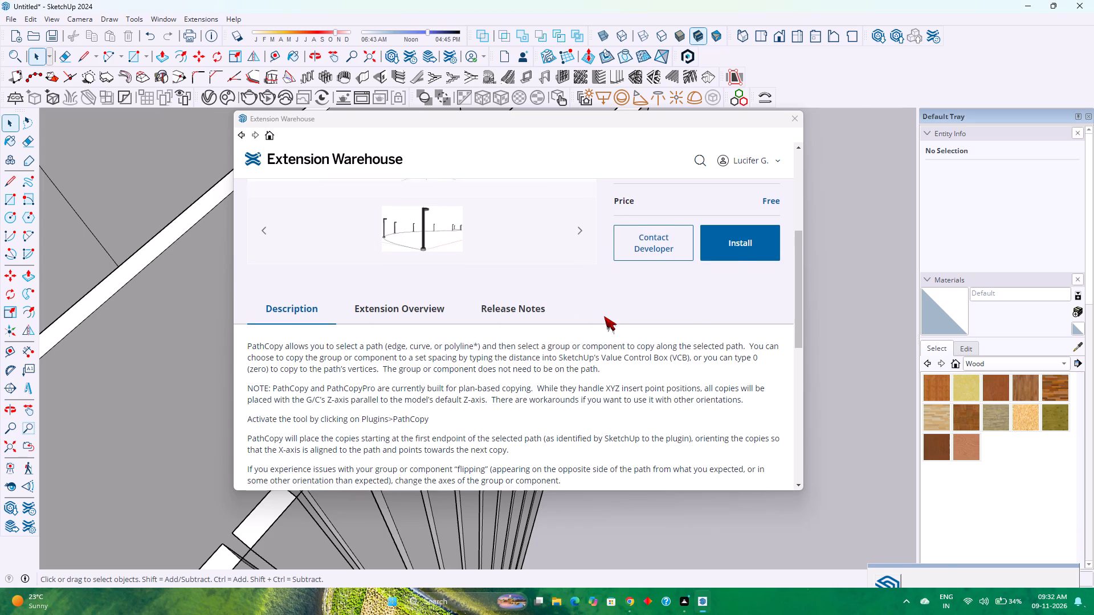
scroll(604, 316, down, 2)
scroll(604, 316, up, 3)
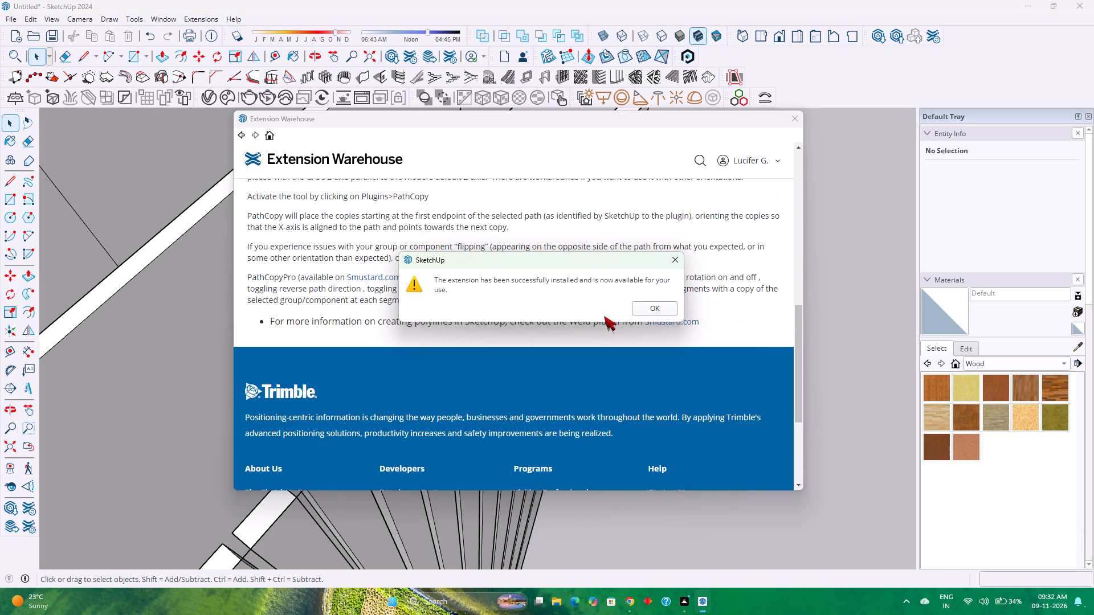
click(652, 306)
scroll(642, 268, up, 8)
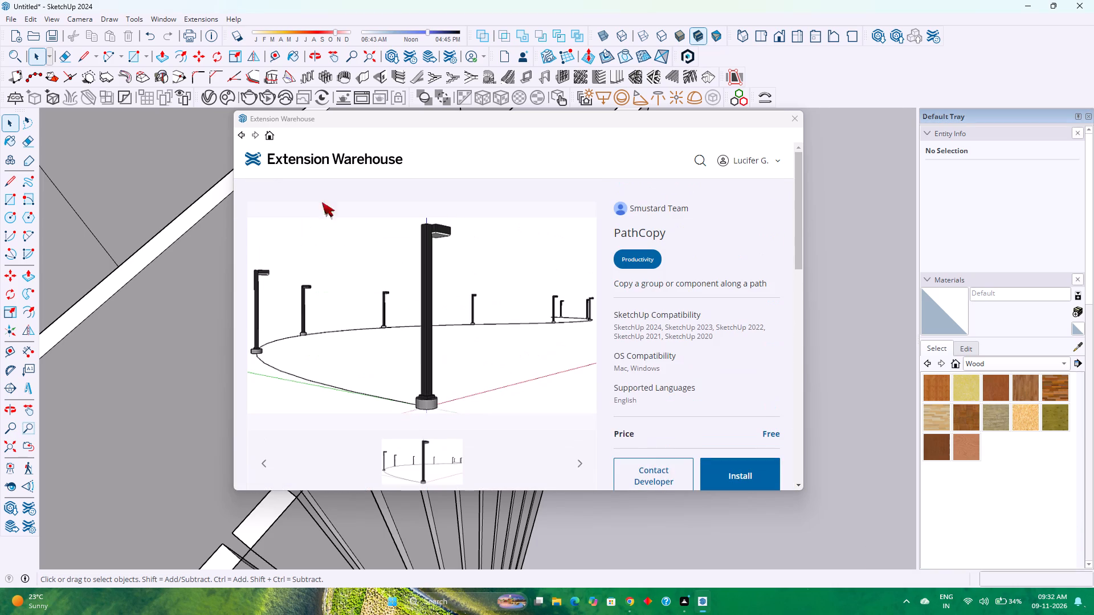
Go back to the Extension Warehouse home page and decline the further PathCopy installation.
click(242, 132)
scroll(436, 313, down, 4)
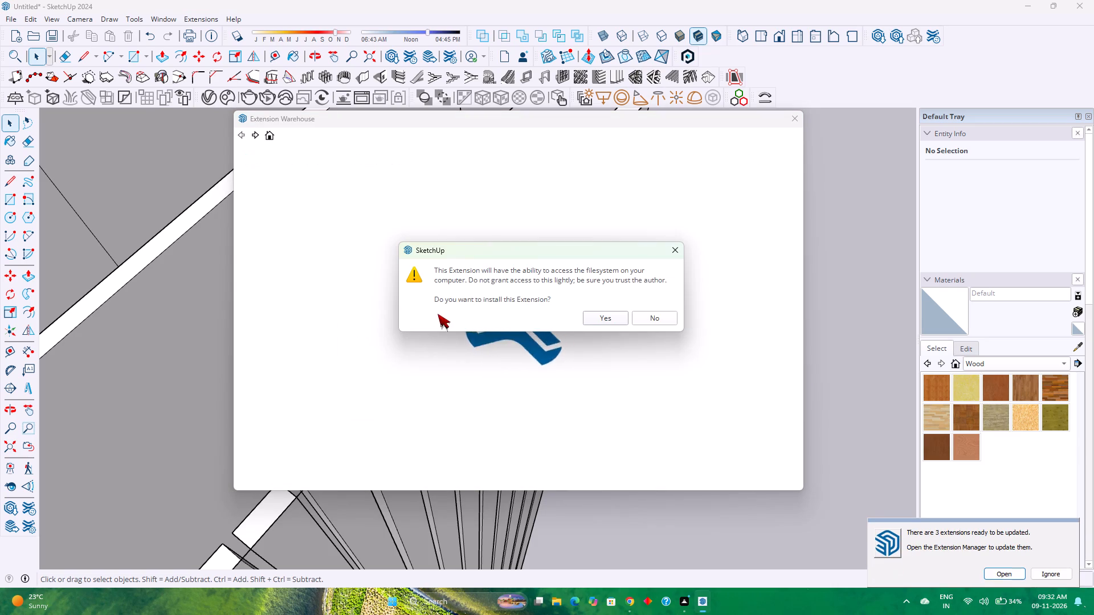
scroll(438, 314, down, 1)
click(651, 319)
Search all categories from the home page for "copy" and look through the extensions found.
scroll(548, 320, down, 4)
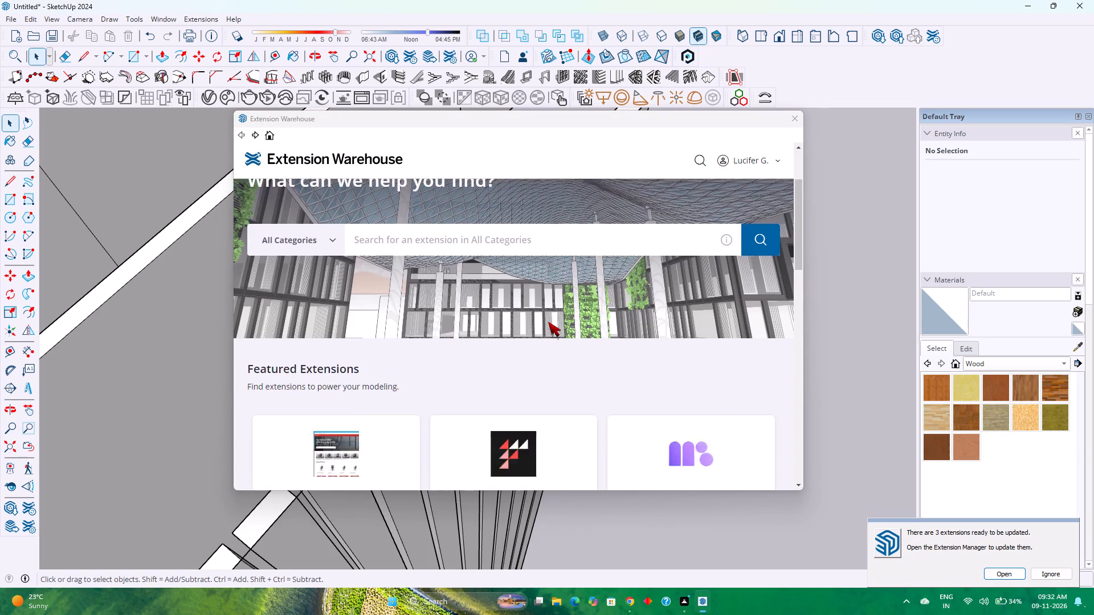
scroll(548, 322, up, 4)
click(539, 345)
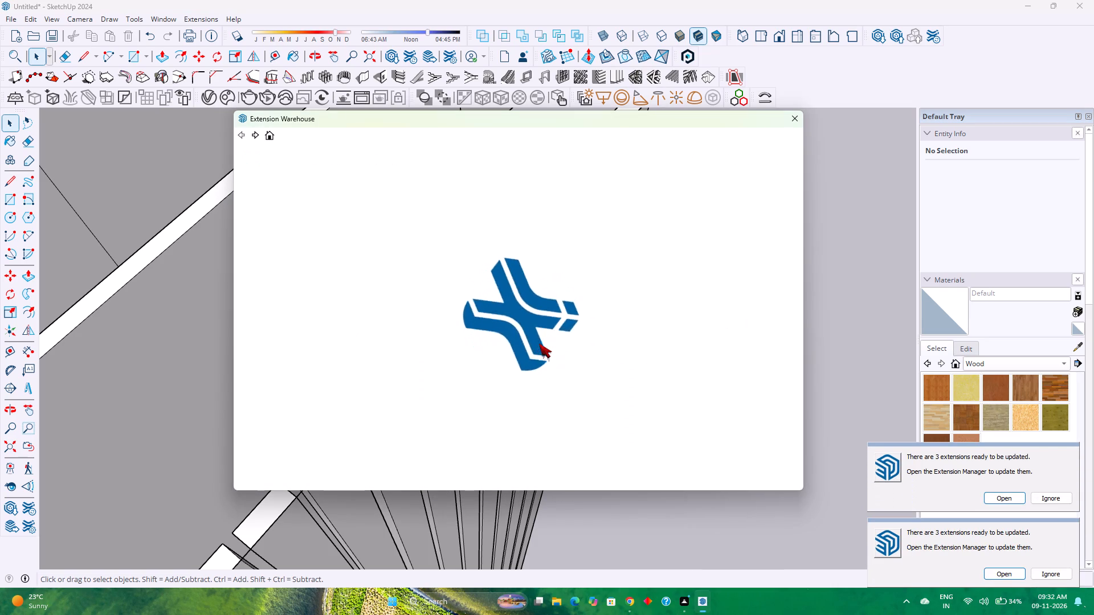
key(c)
click(537, 338)
key(c)
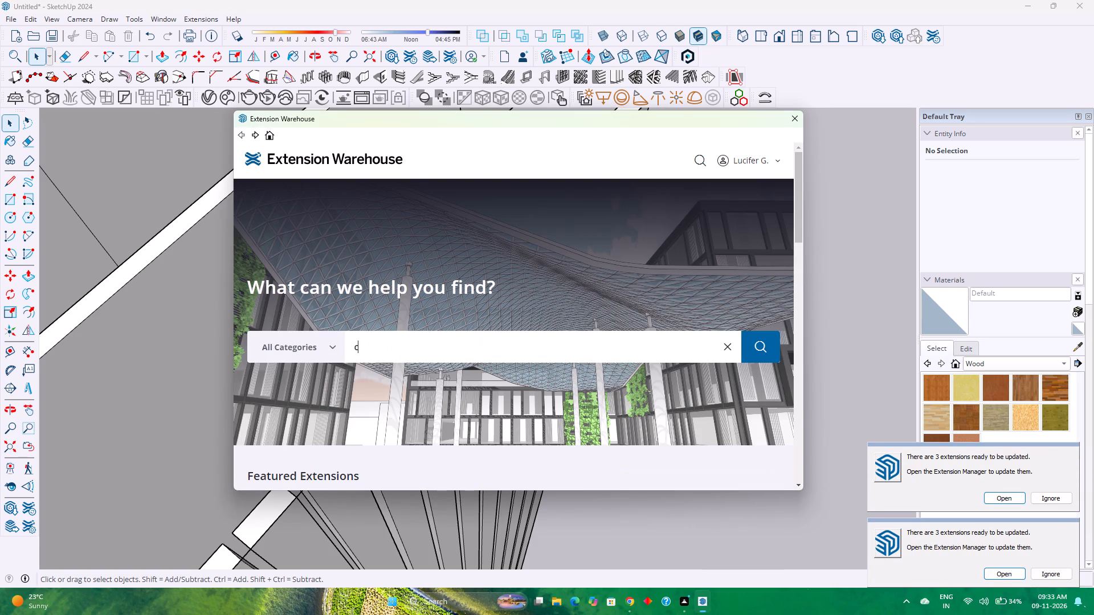
key(o)
key(p)
key(y)
key(Return)
scroll(537, 332, down, 3)
scroll(536, 332, up, 3)
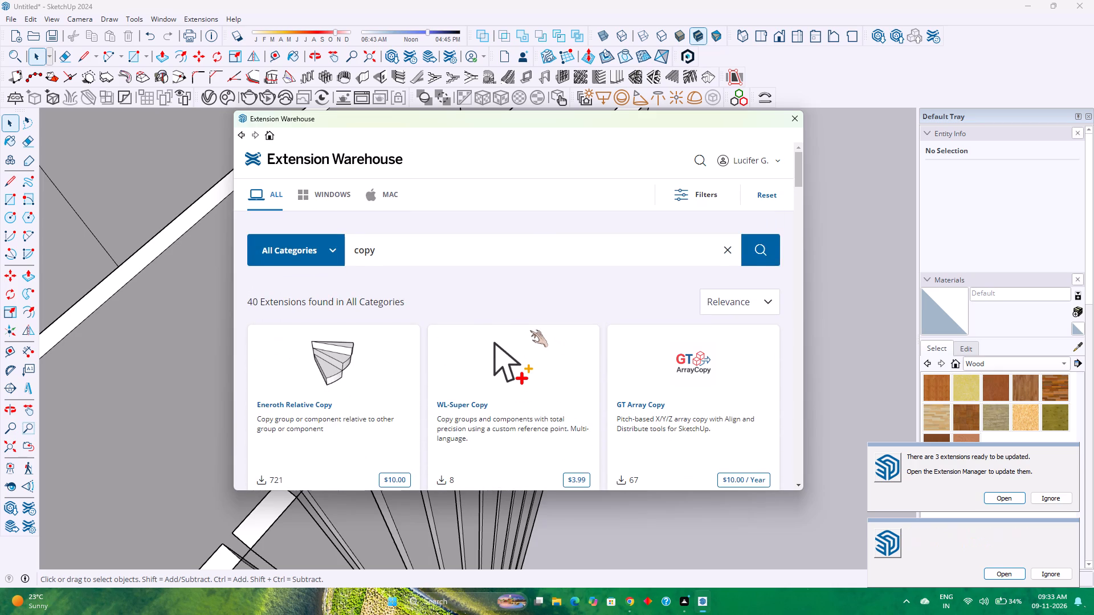
scroll(475, 308, down, 4)
scroll(472, 310, up, 8)
Narrow the extension search to "copy along" and look through the results for a suitable curve-copy tool.
click(499, 248)
key(space)
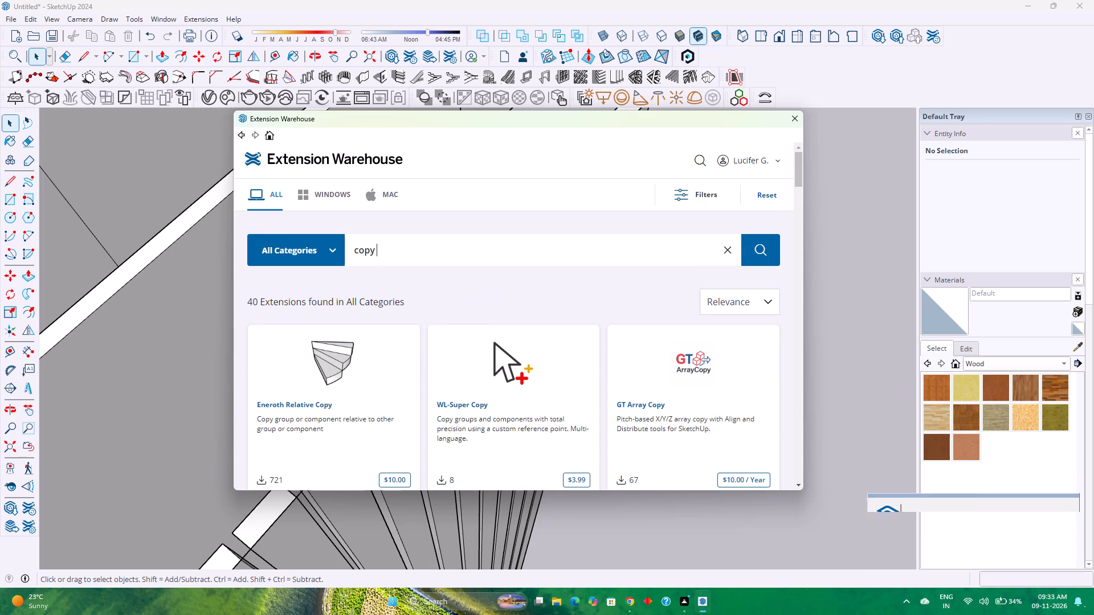
text(al)
text(ong)
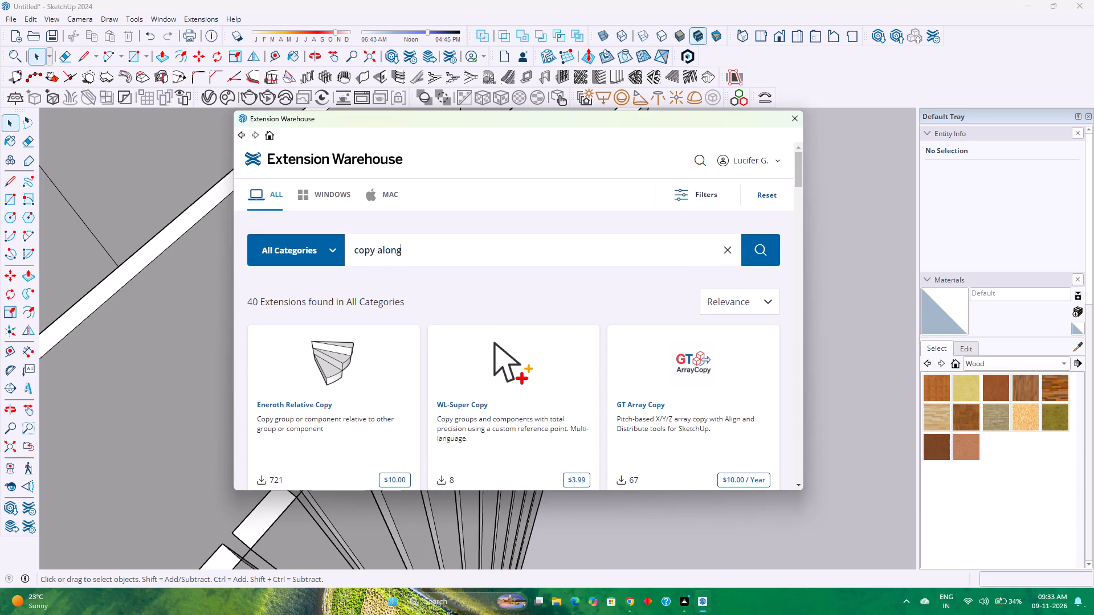
key(Return)
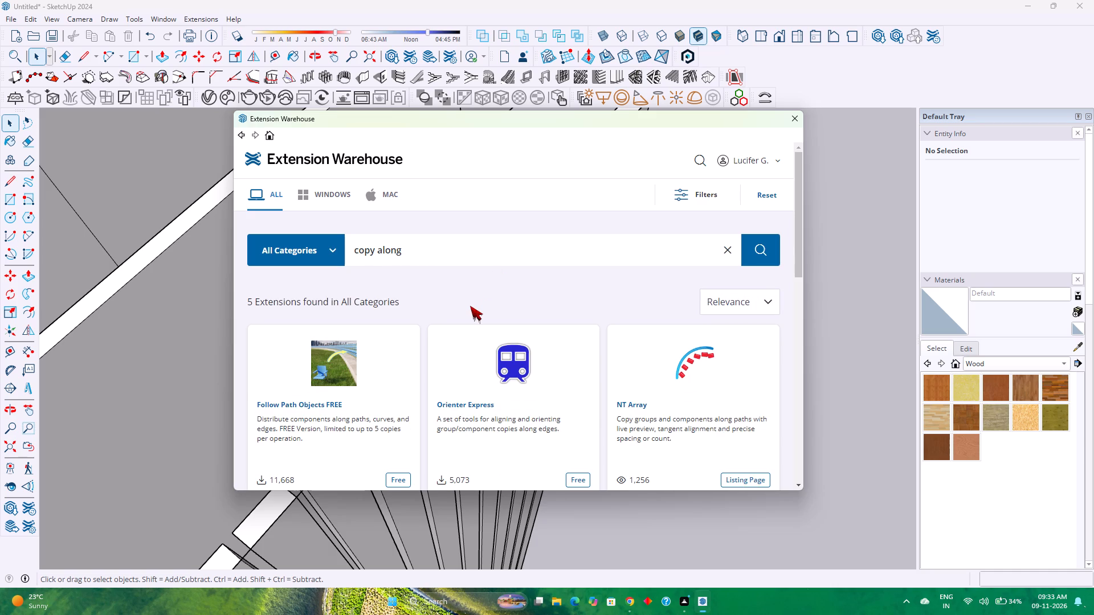
scroll(470, 306, down, 3)
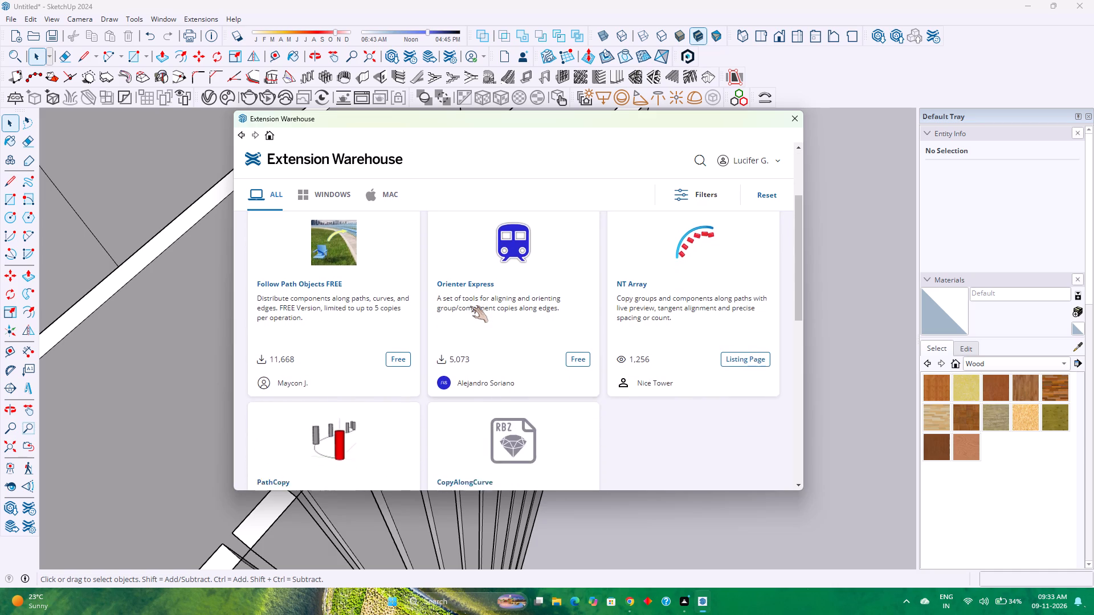
scroll(470, 306, down, 2)
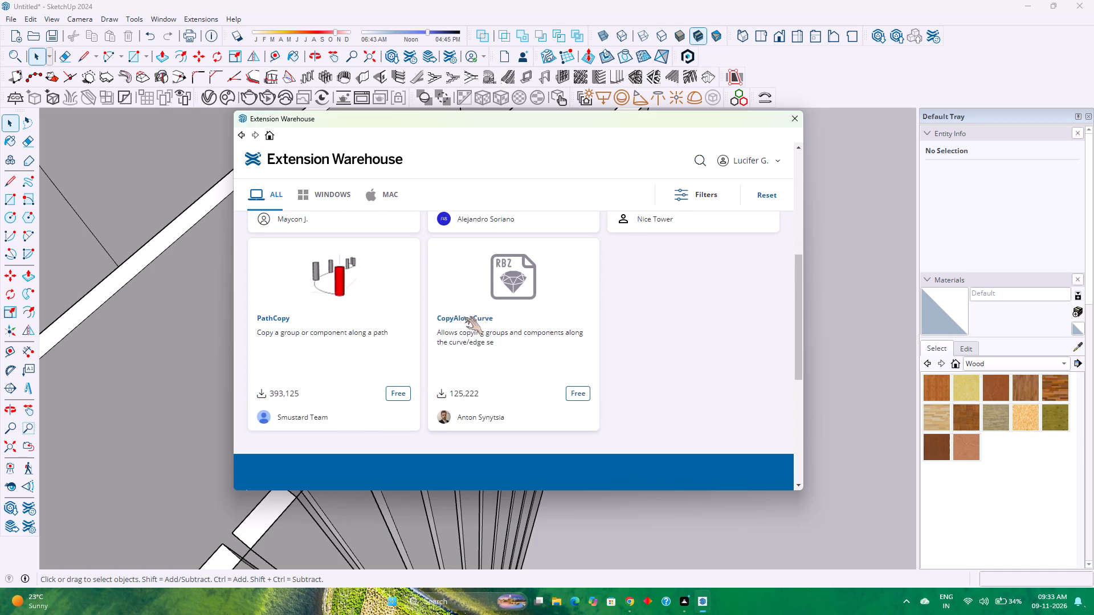
scroll(463, 317, up, 3)
scroll(462, 318, down, 4)
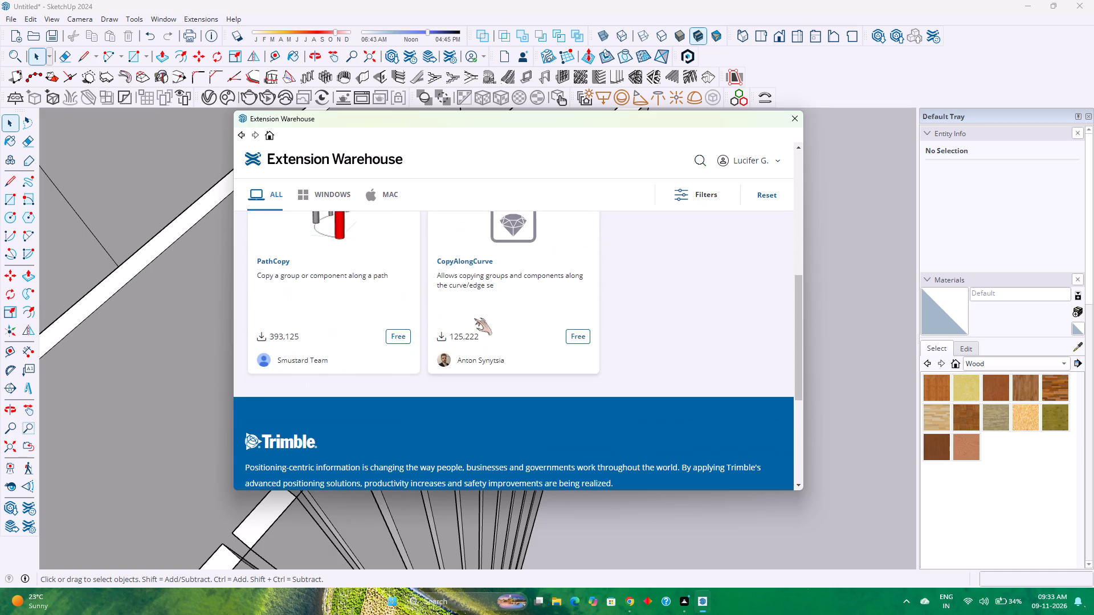
Open the CopyAlongCurve extension's page and install the extension, accepting the access request.
click(441, 334)
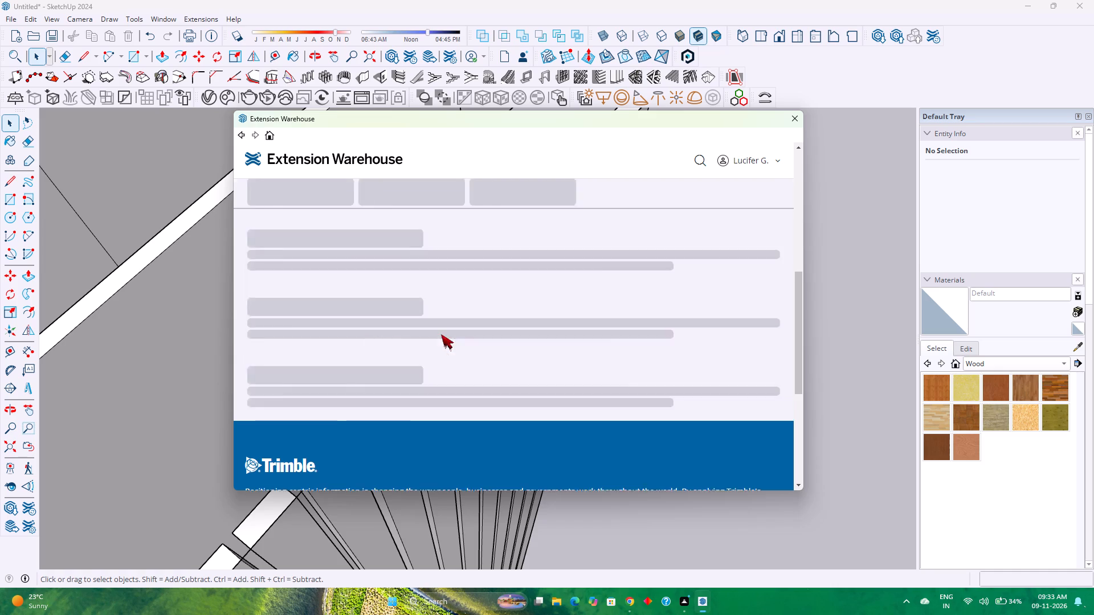
scroll(480, 322, up, 4)
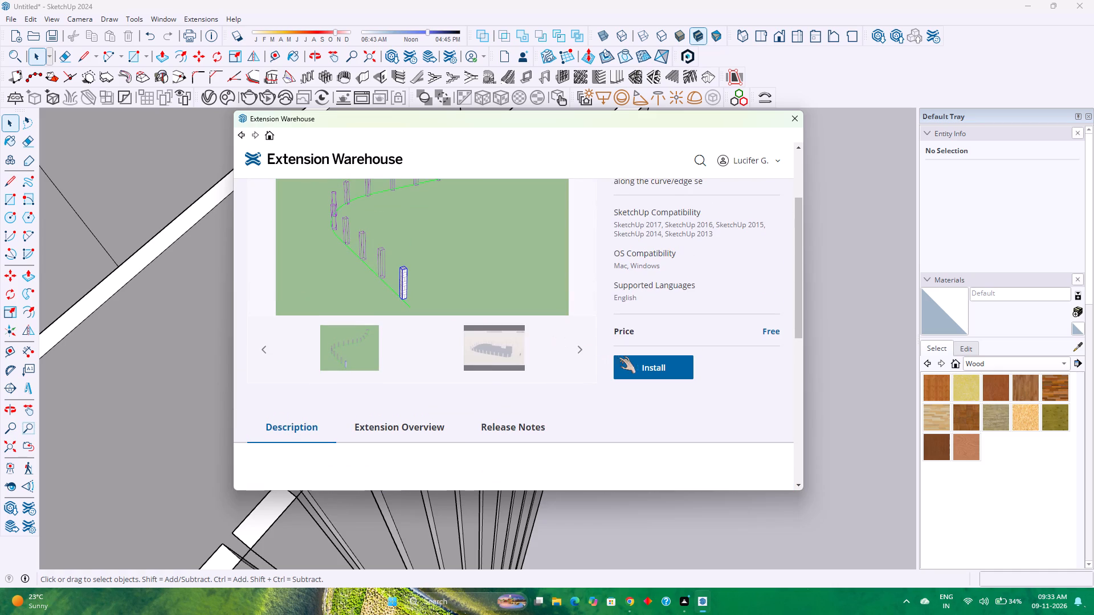
click(626, 360)
click(550, 351)
click(603, 314)
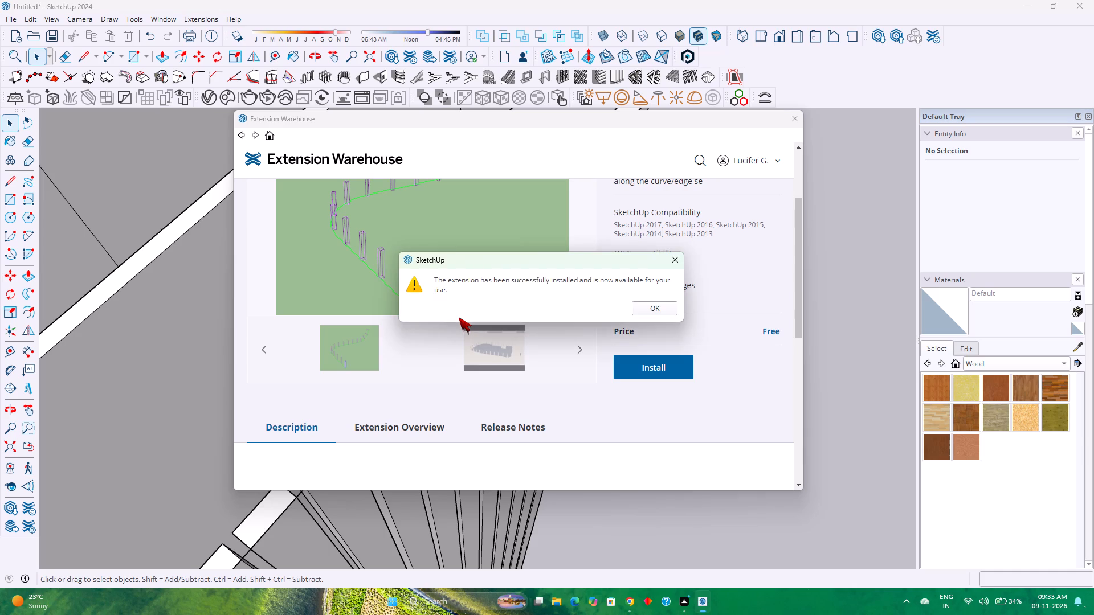
click(646, 305)
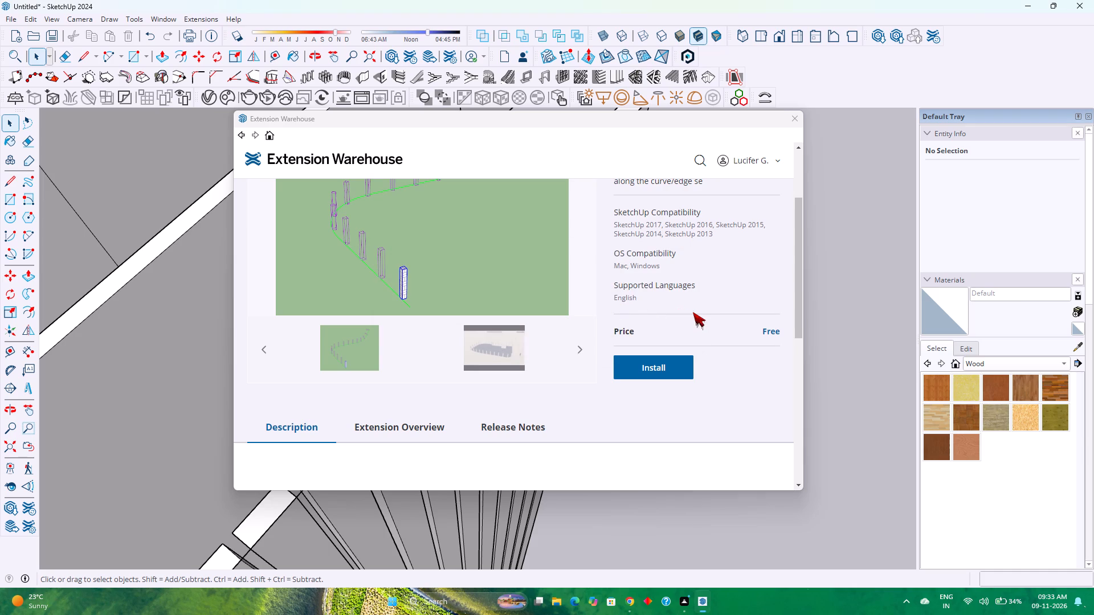
scroll(693, 312, up, 2)
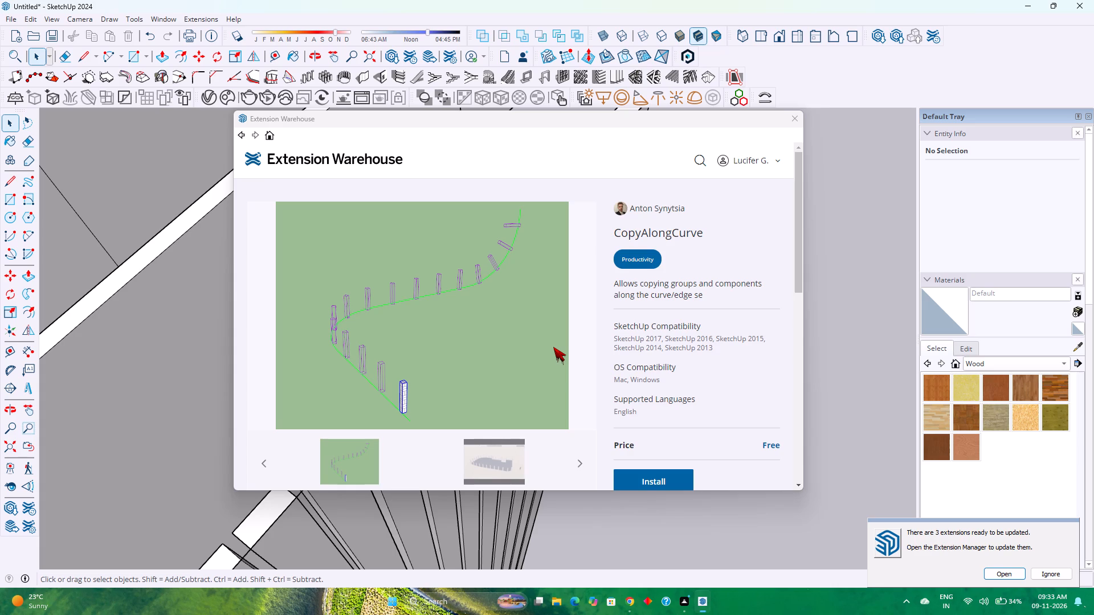
scroll(553, 347, down, 2)
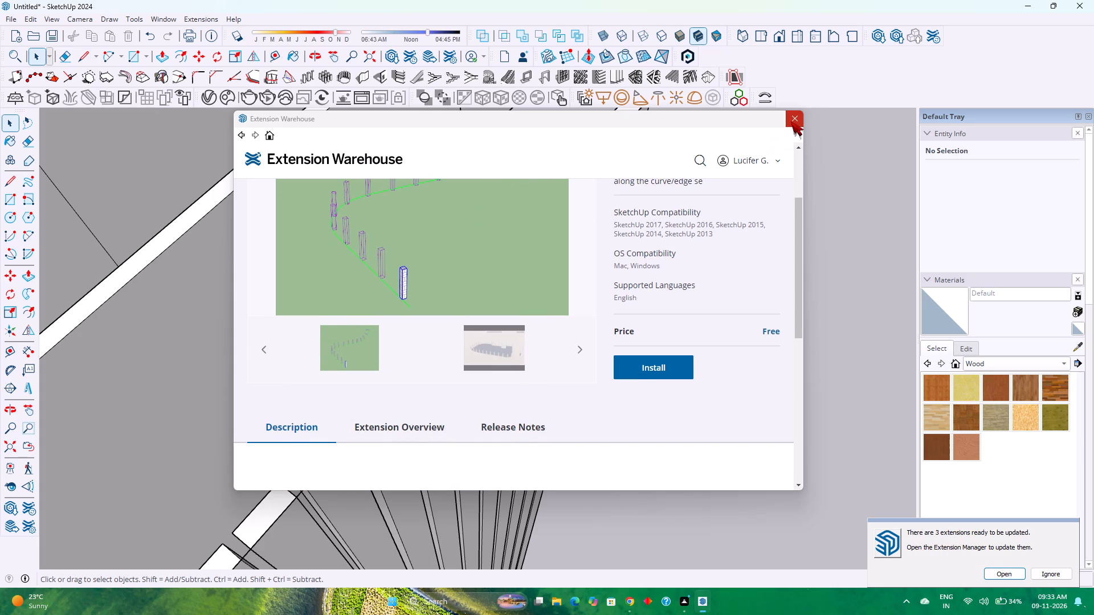
Close the Extension Warehouse and check PathCopy and the other installed extensions for updates in the Extension Manager's management list.
click(791, 121)
click(199, 16)
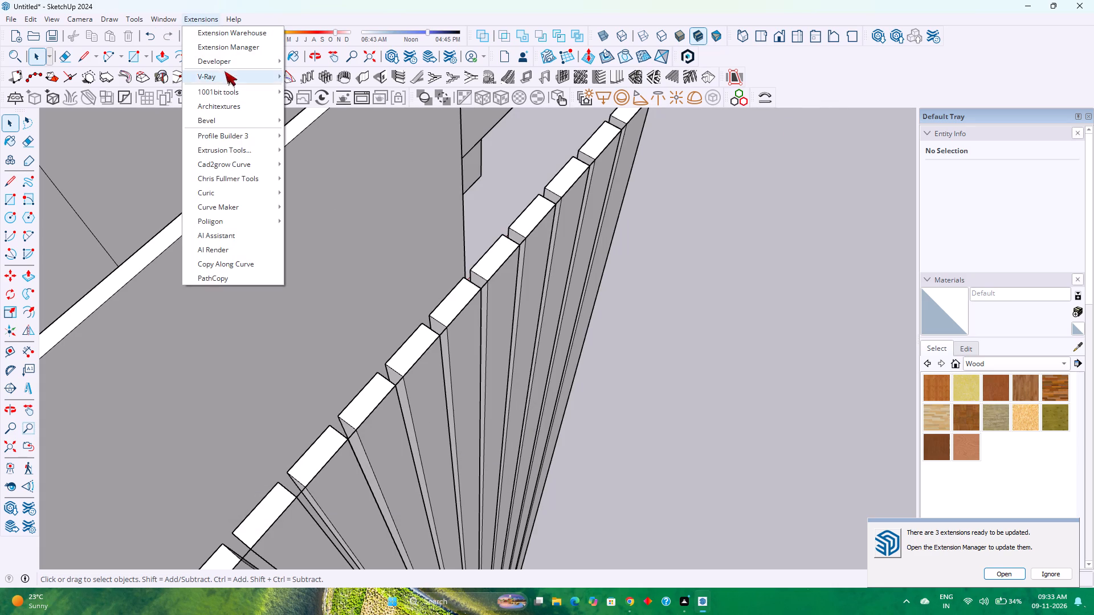
click(238, 44)
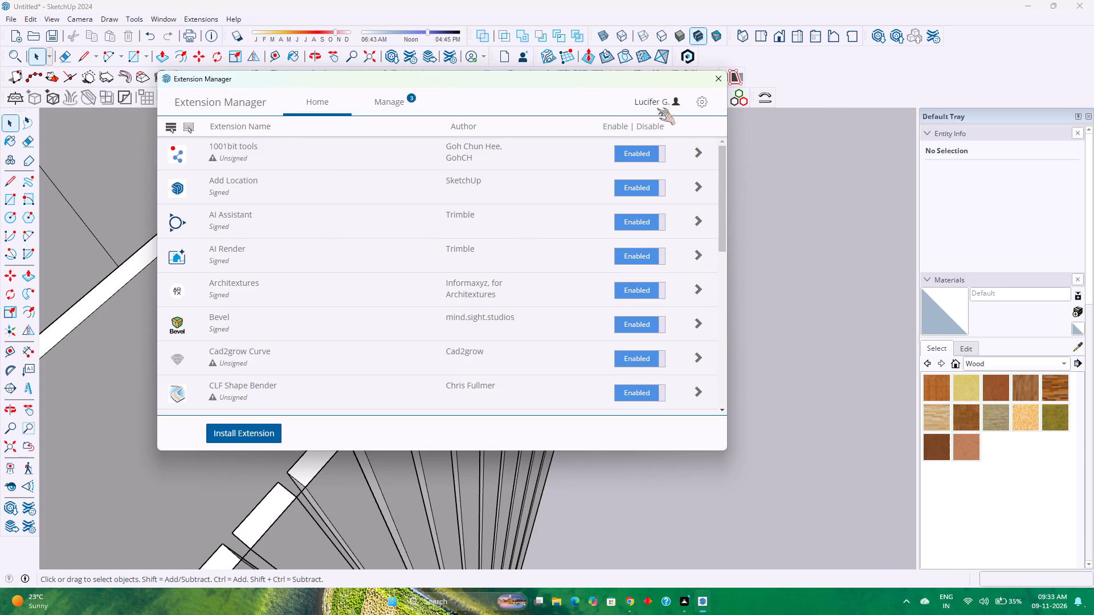
drag(572, 77, 466, 211)
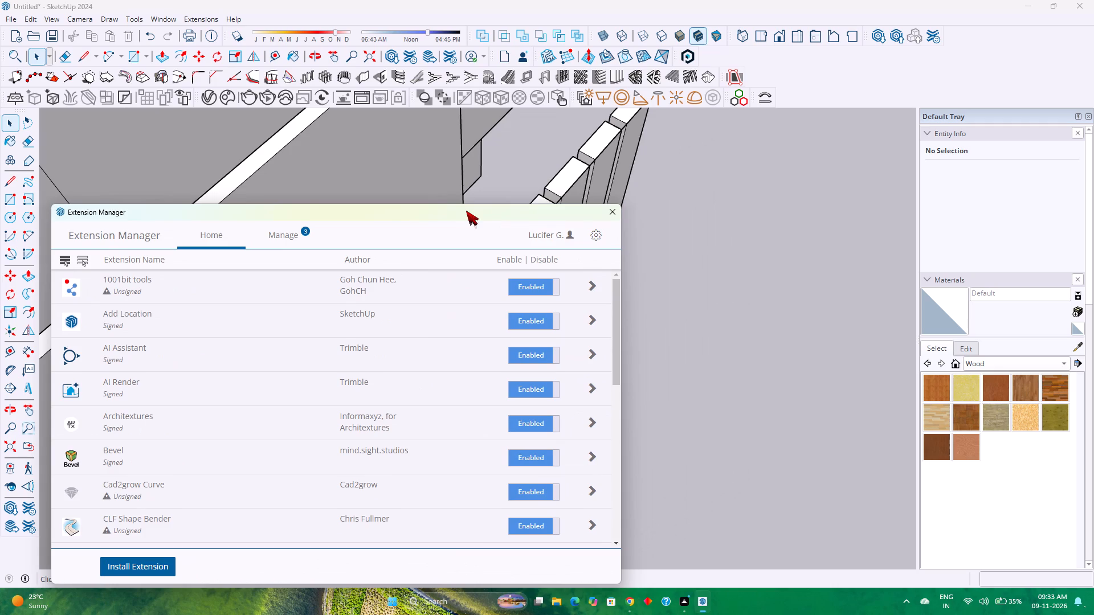
drag(466, 211, 630, 91)
click(448, 111)
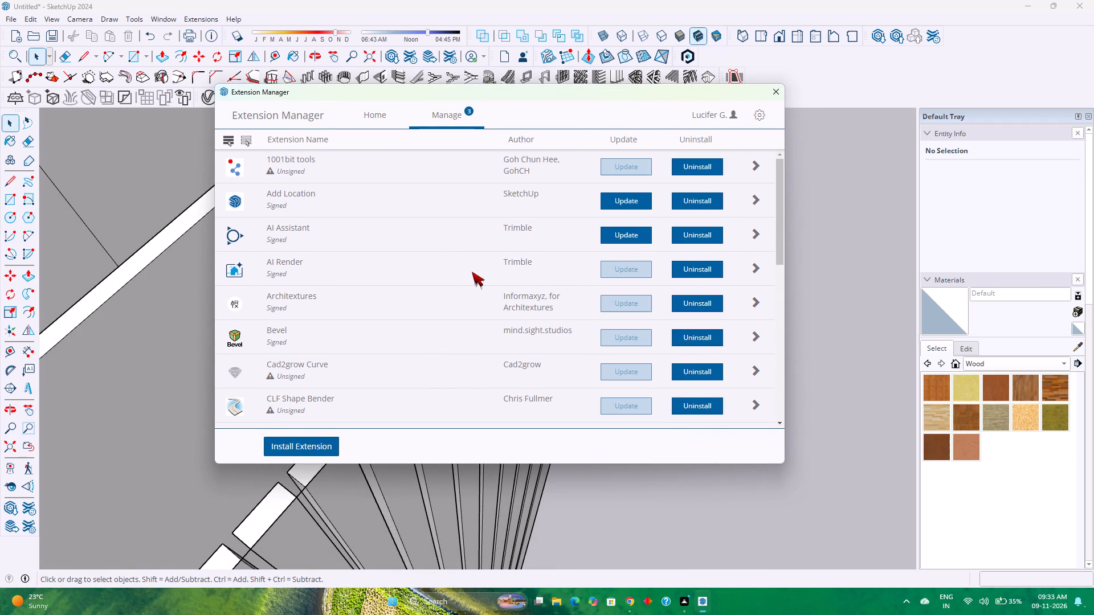
scroll(472, 272, down, 3)
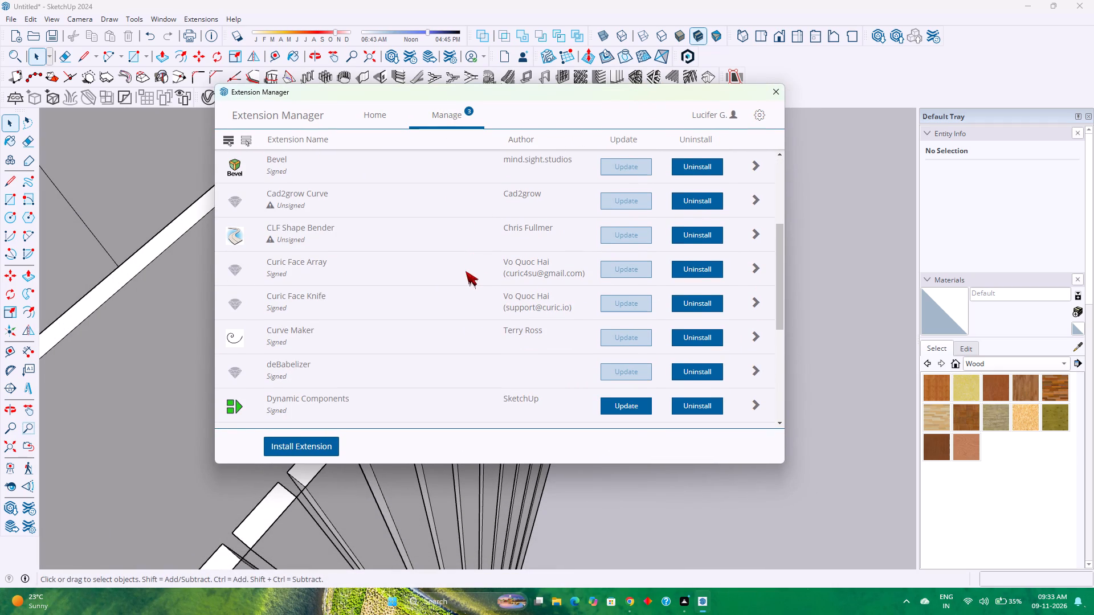
scroll(464, 271, down, 2)
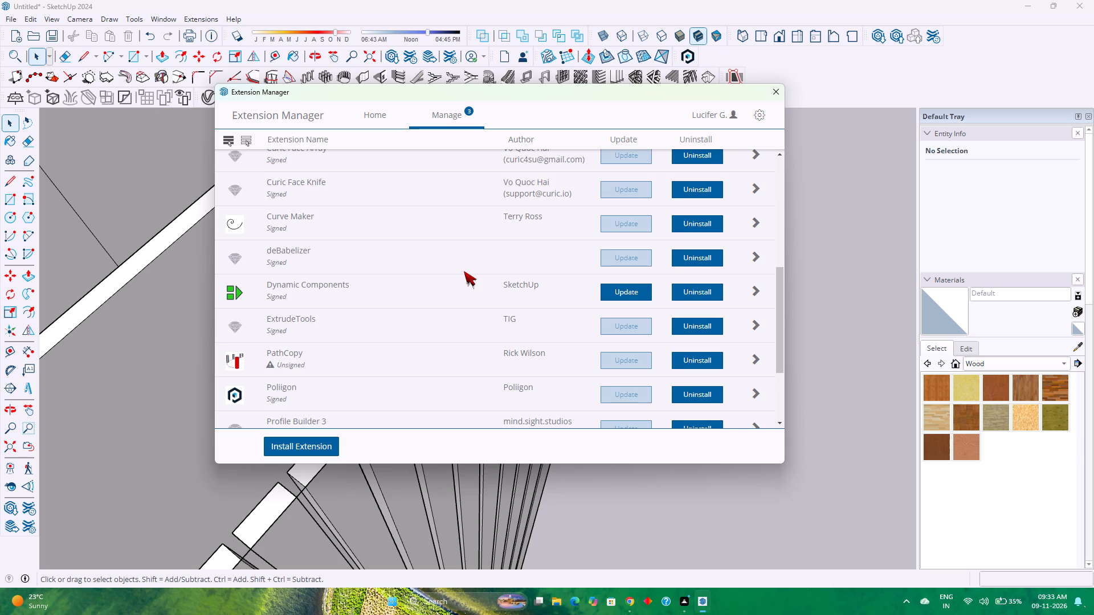
scroll(464, 271, down, 3)
click(624, 243)
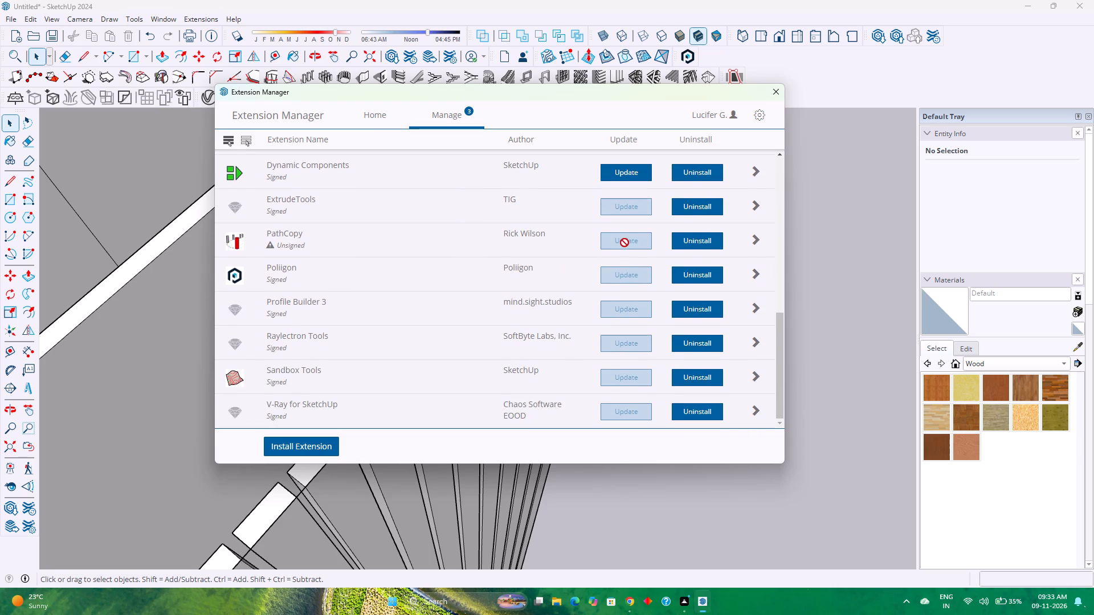
double_click(624, 243)
scroll(391, 285, down, 4)
scroll(389, 288, up, 9)
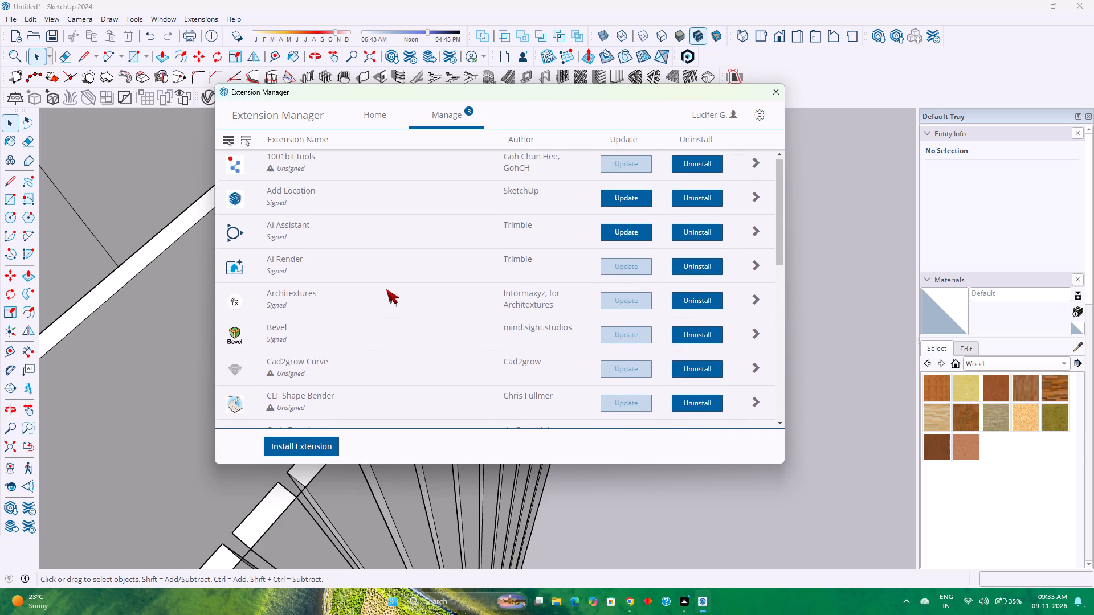
scroll(386, 289, up, 7)
scroll(386, 289, down, 3)
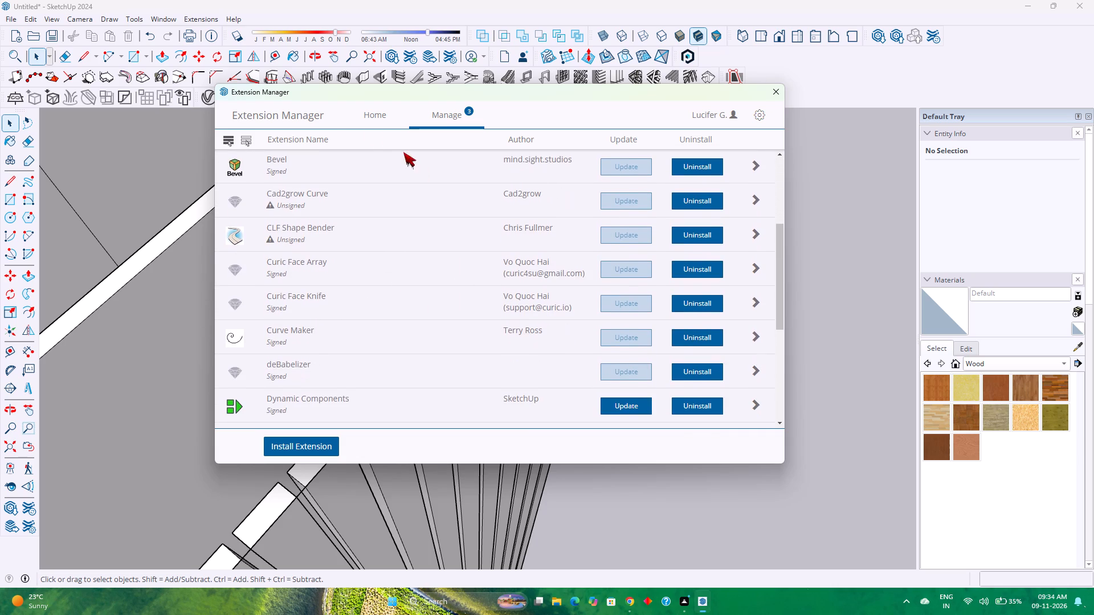
Review which installed extensions are enabled in the Extension Manager, including PathCopy, and close the manager.
click(364, 117)
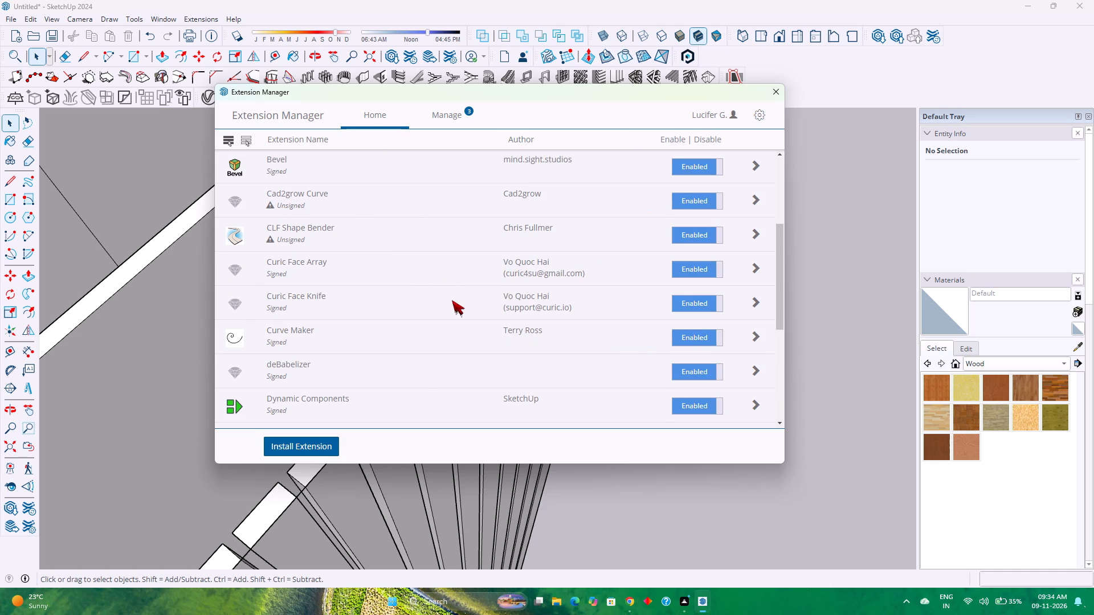
scroll(461, 299, up, 11)
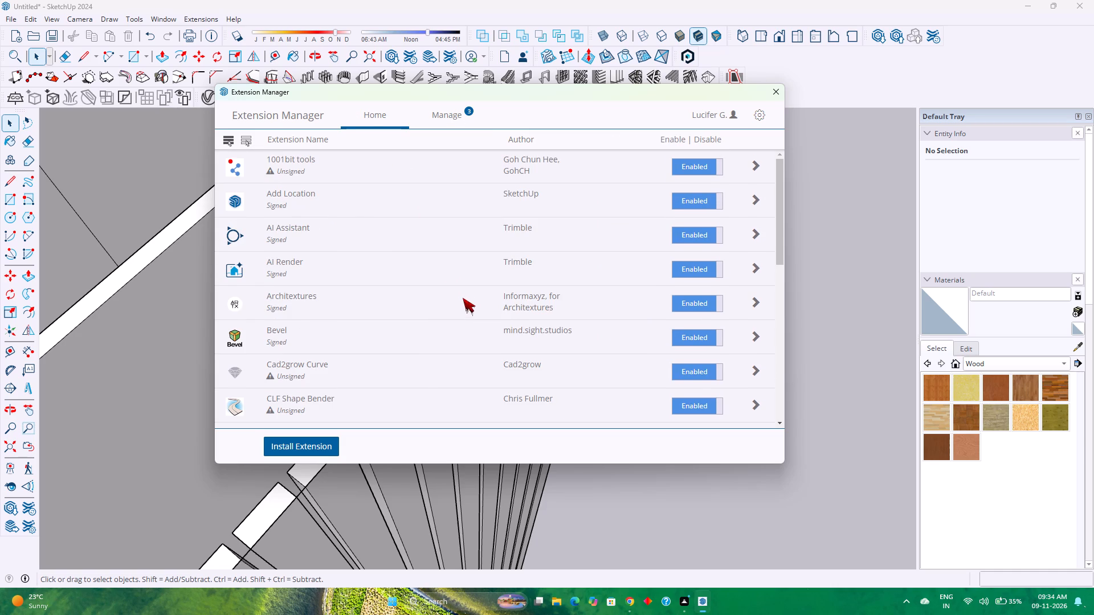
scroll(460, 300, down, 5)
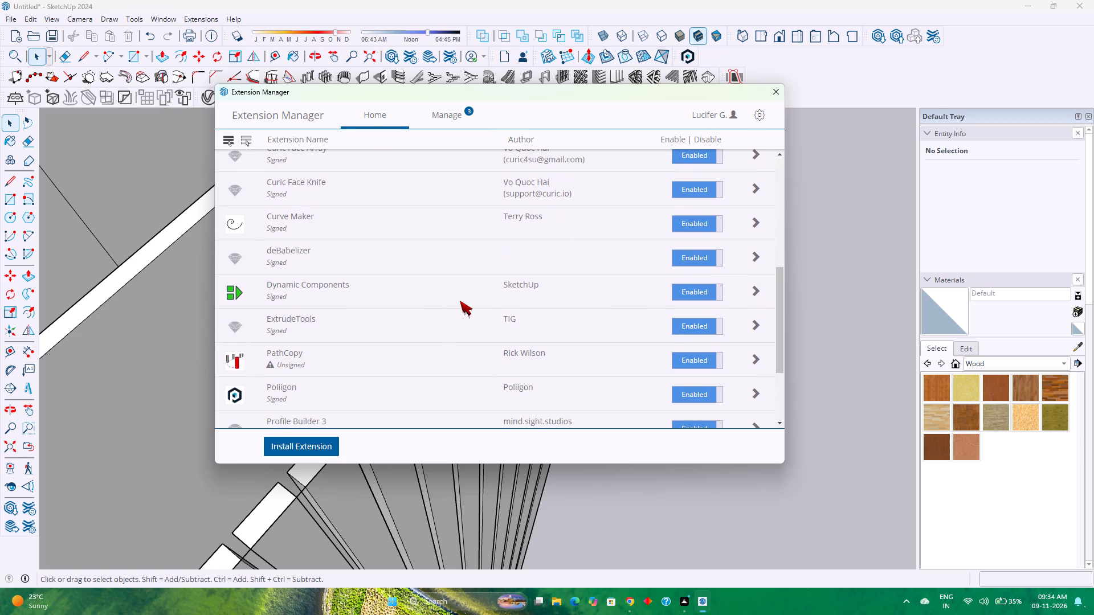
scroll(462, 301, down, 2)
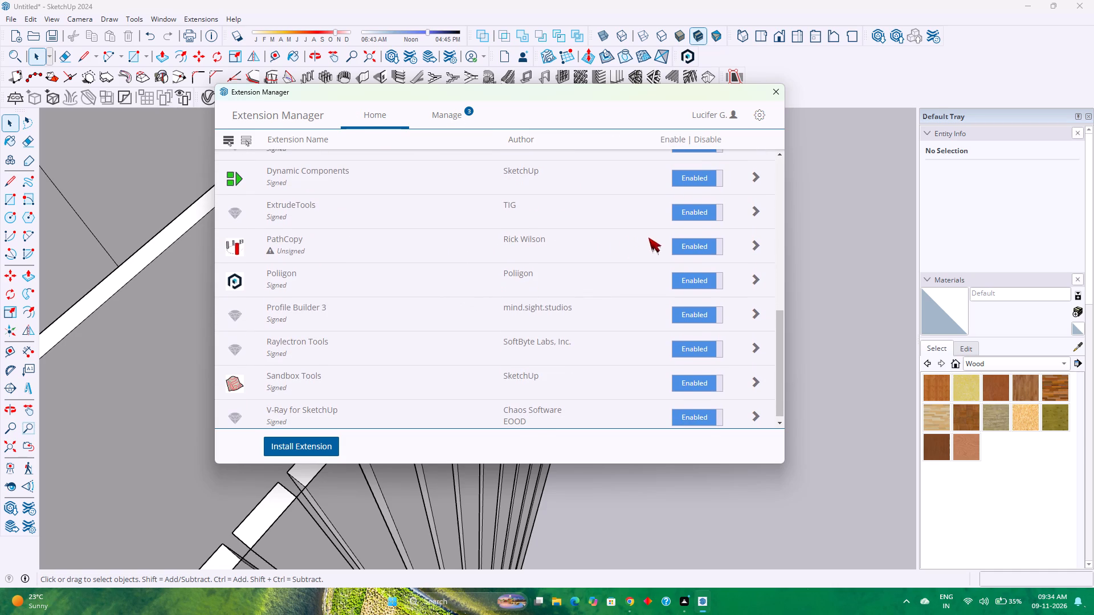
click(868, 93)
click(784, 93)
Show the Smustard toolbar and dock its PathCopy tool at the end of the existing toolbar rows.
right_click(790, 92)
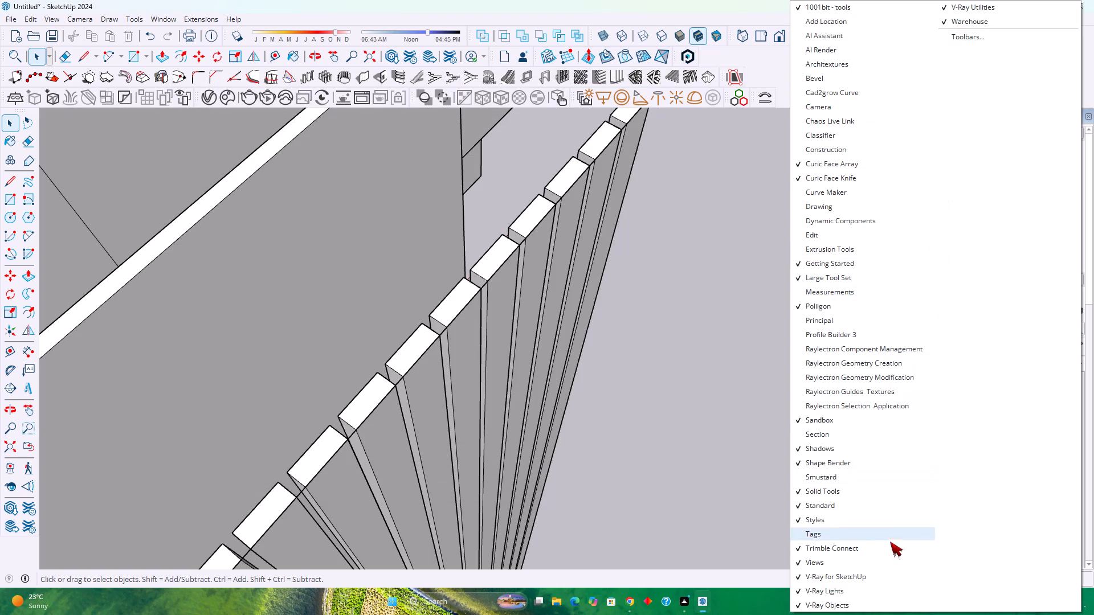
click(836, 480)
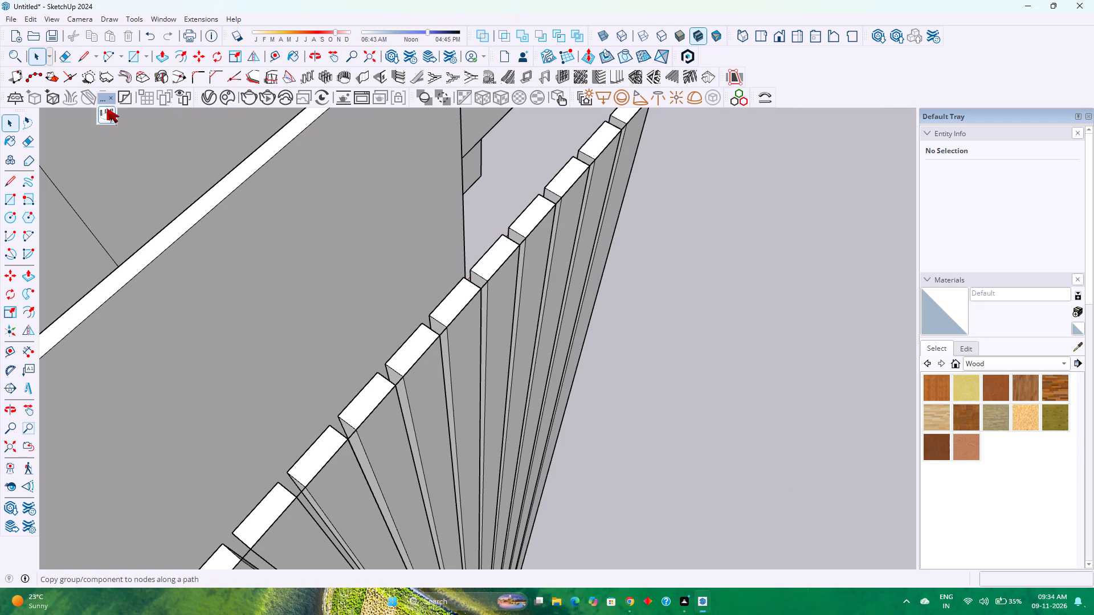
drag(105, 99, 771, 68)
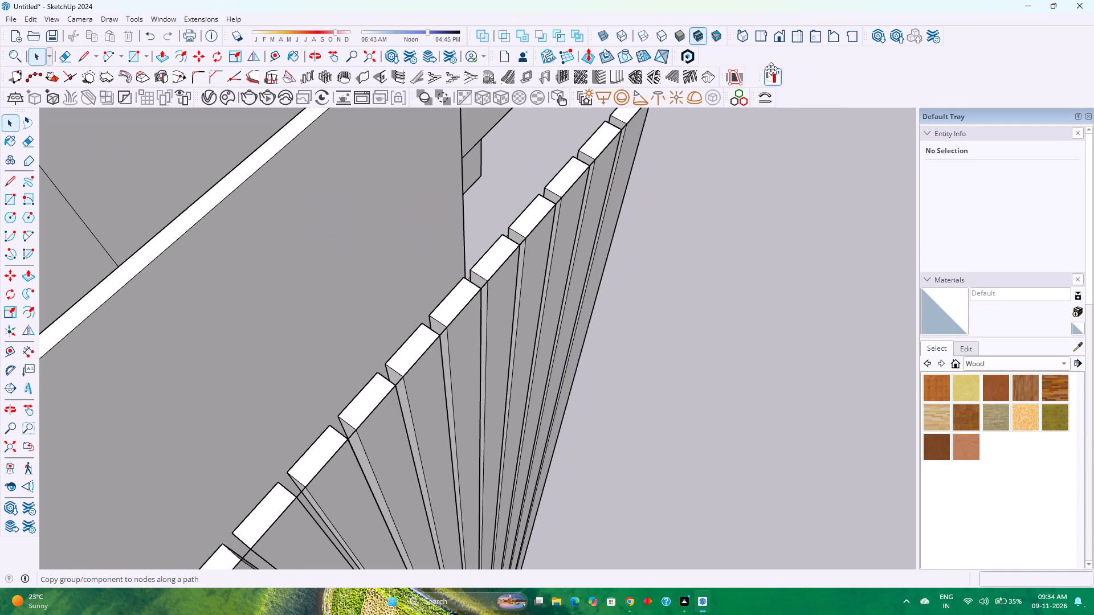
drag(771, 68, 756, 67)
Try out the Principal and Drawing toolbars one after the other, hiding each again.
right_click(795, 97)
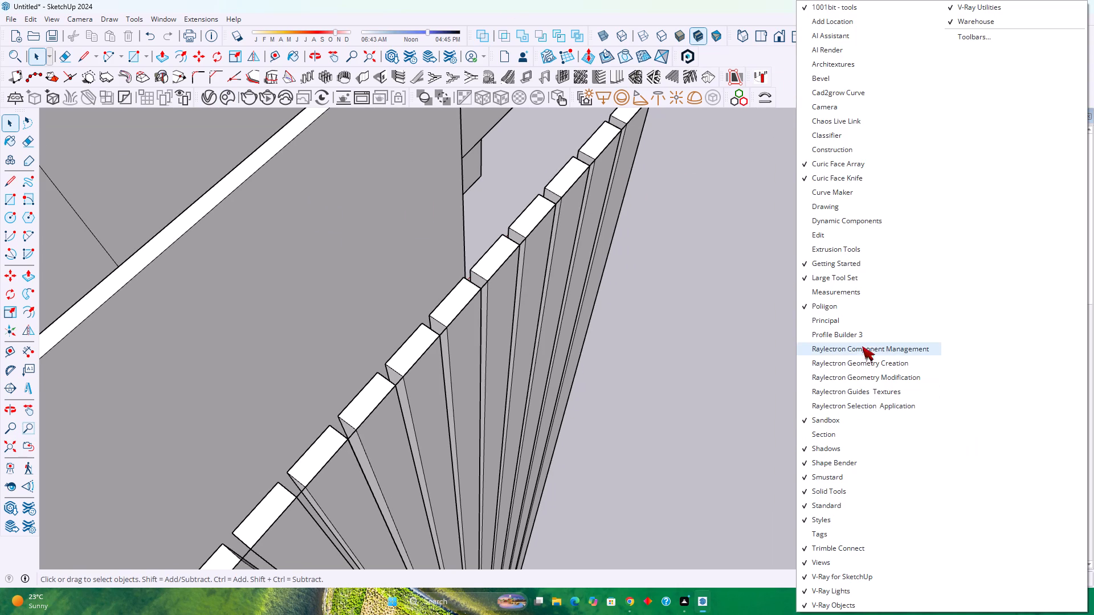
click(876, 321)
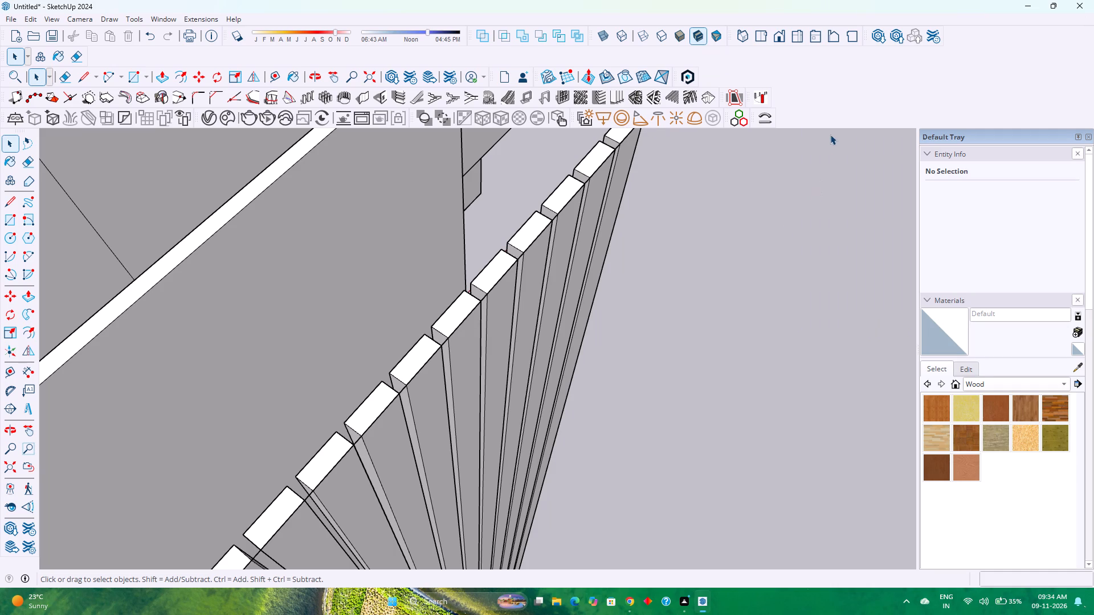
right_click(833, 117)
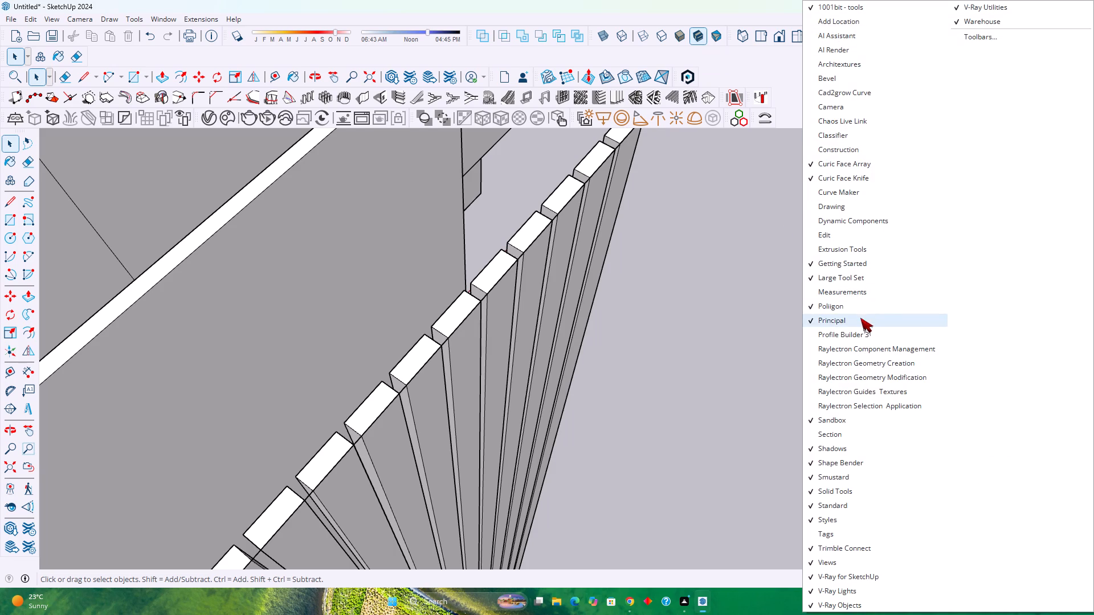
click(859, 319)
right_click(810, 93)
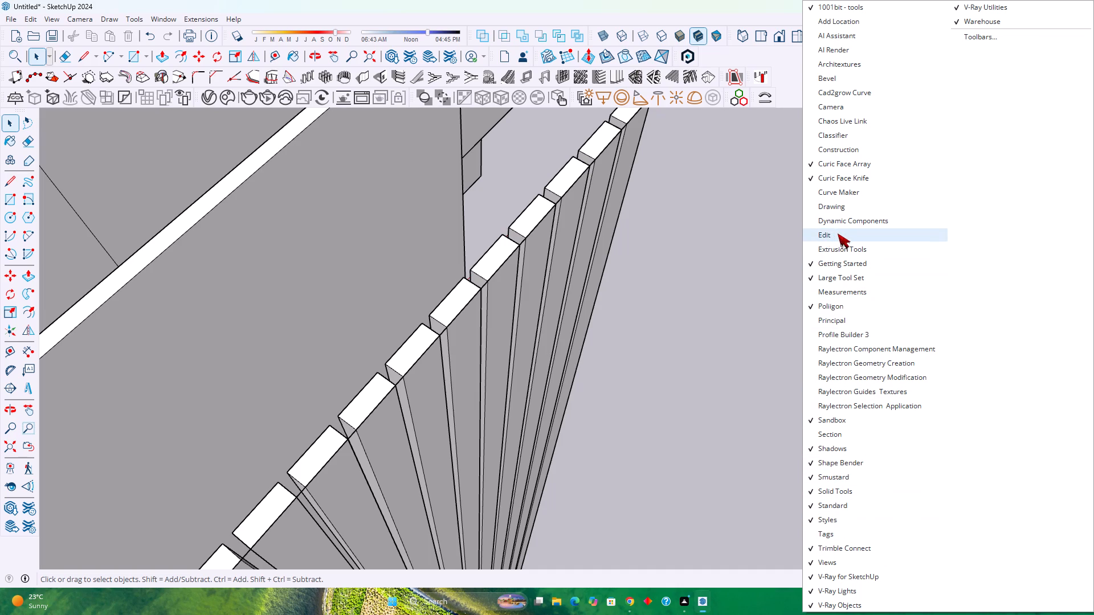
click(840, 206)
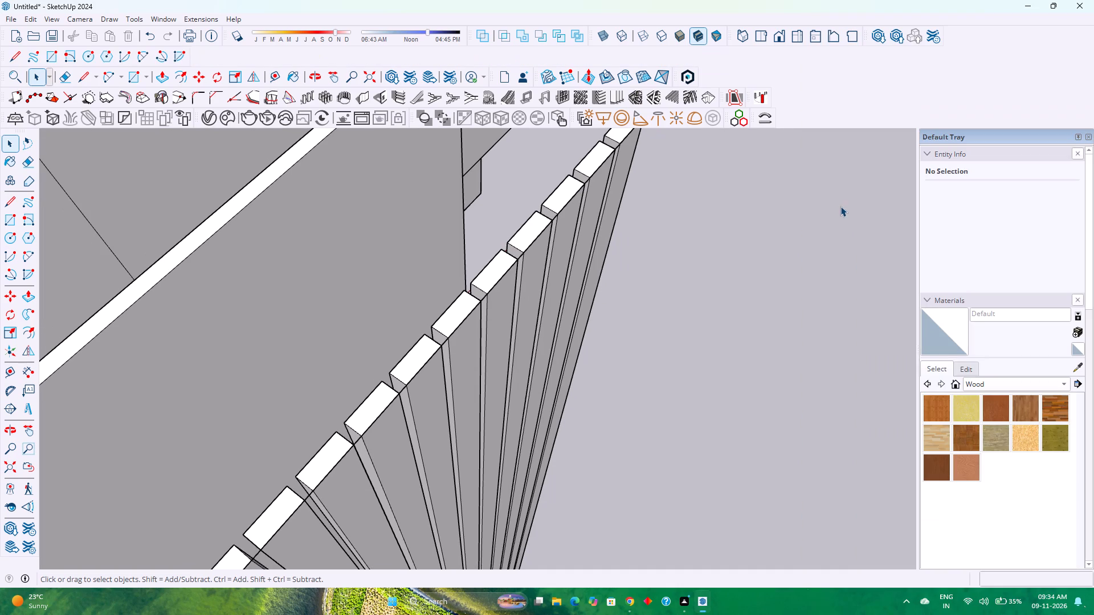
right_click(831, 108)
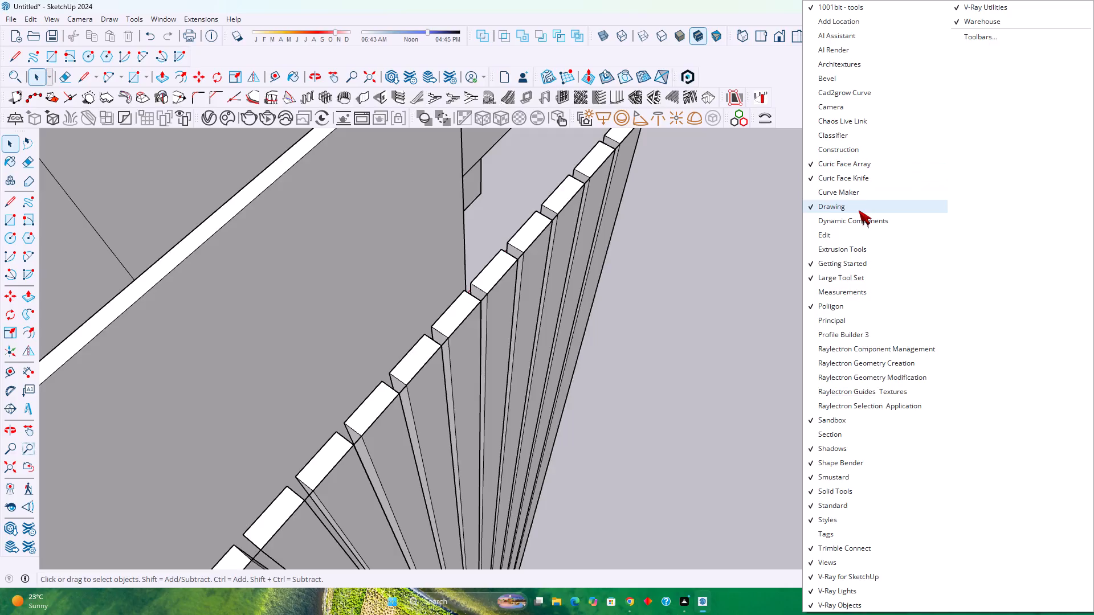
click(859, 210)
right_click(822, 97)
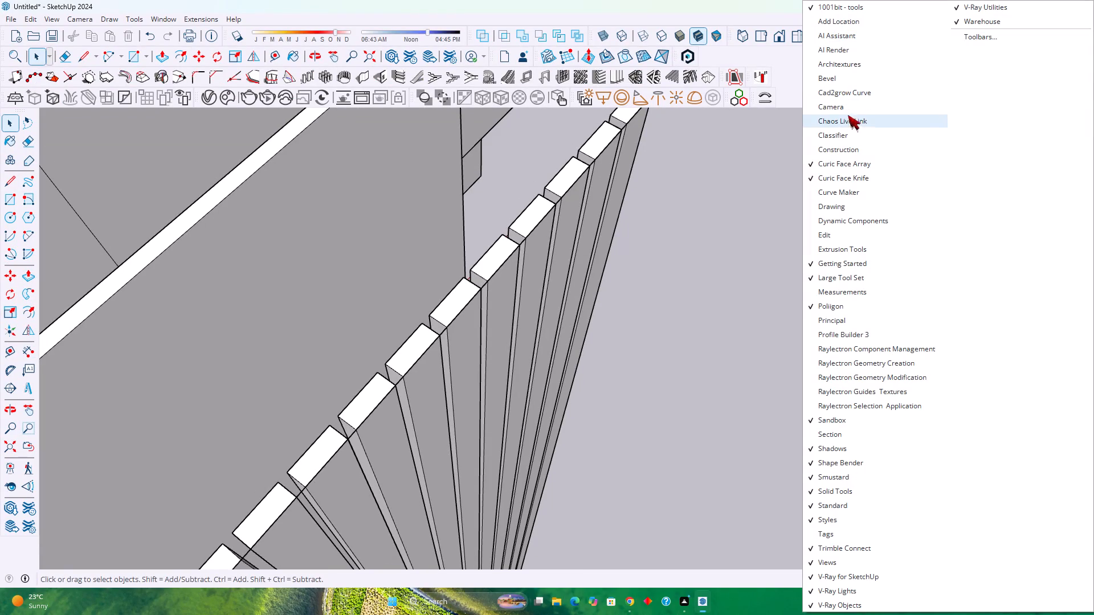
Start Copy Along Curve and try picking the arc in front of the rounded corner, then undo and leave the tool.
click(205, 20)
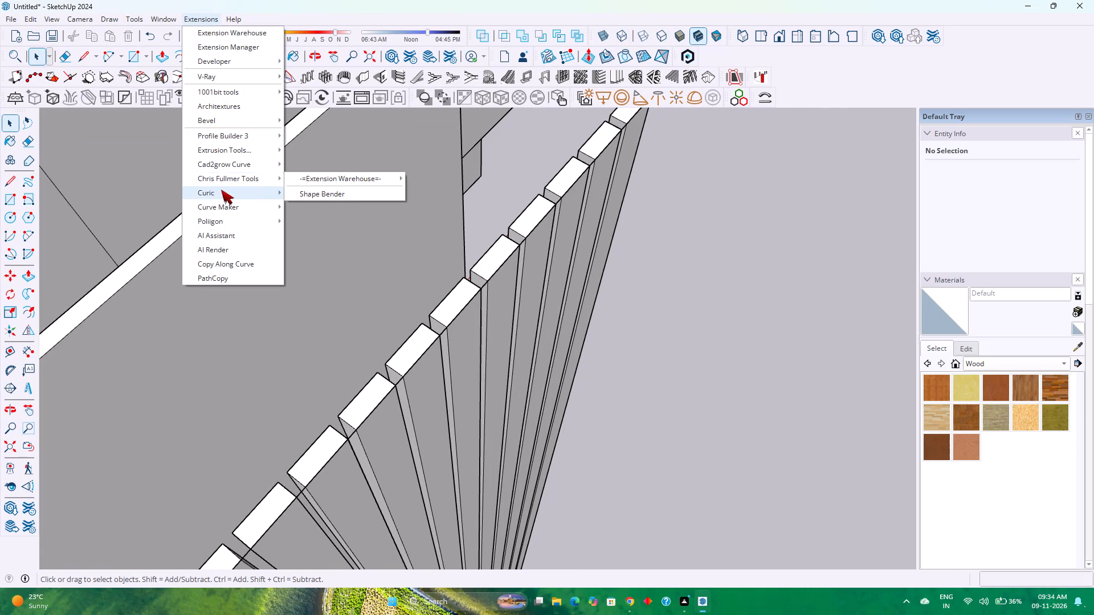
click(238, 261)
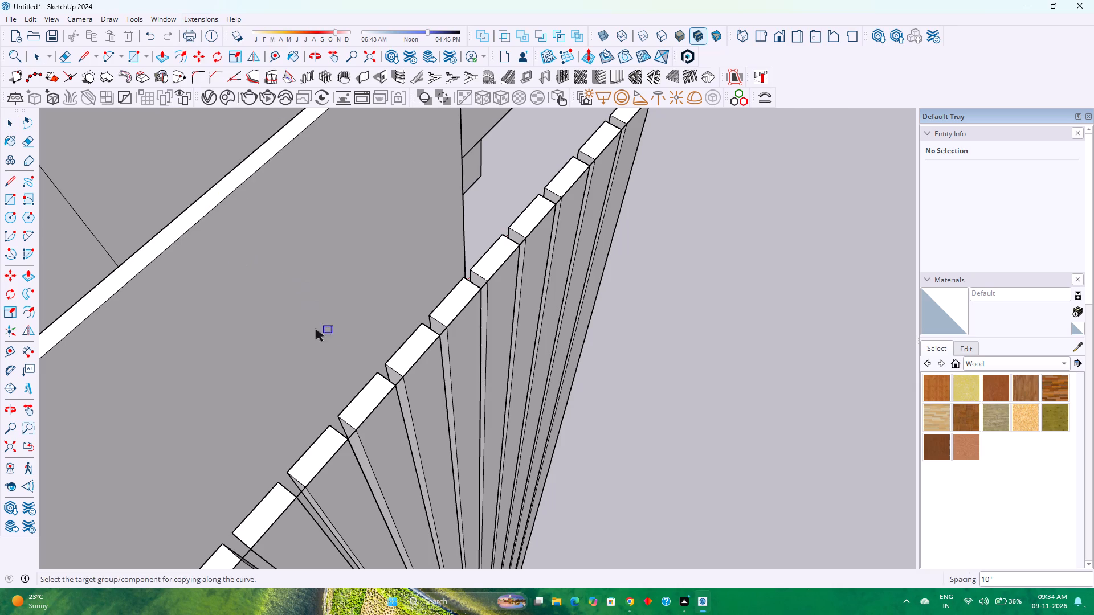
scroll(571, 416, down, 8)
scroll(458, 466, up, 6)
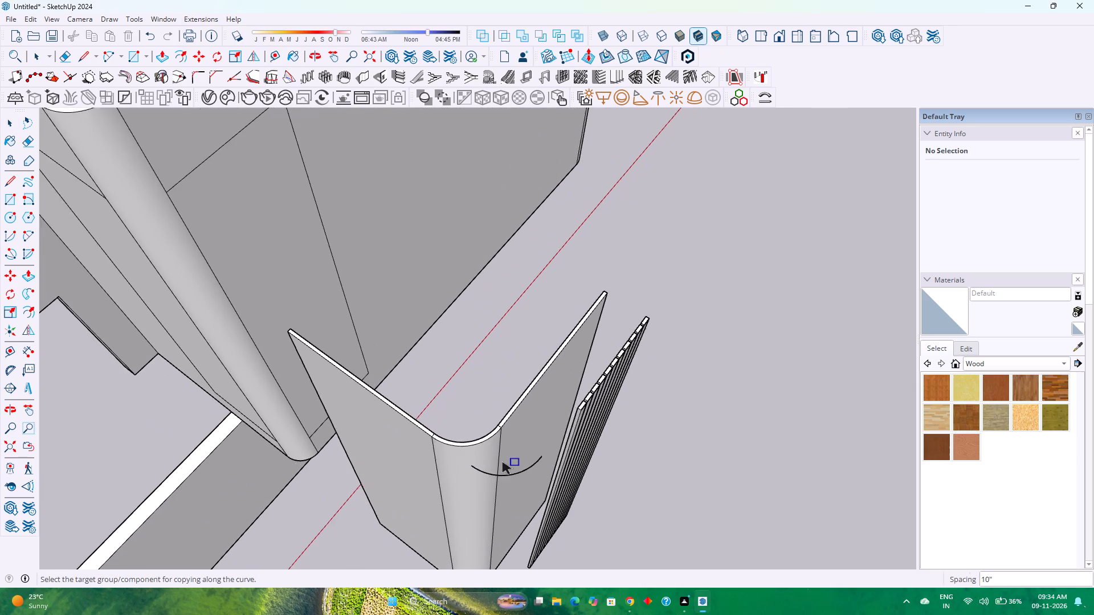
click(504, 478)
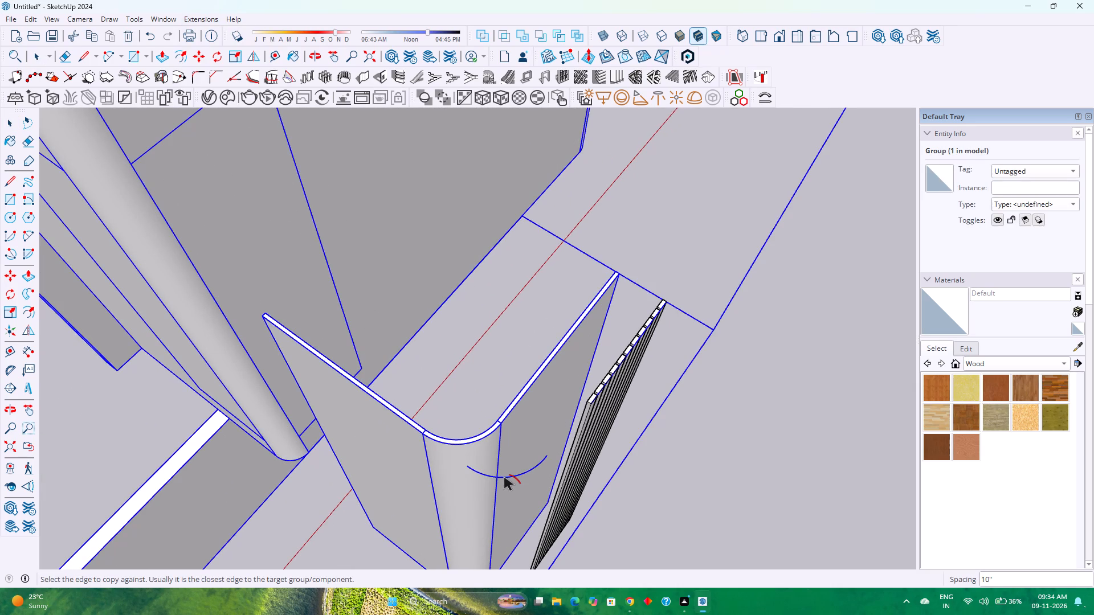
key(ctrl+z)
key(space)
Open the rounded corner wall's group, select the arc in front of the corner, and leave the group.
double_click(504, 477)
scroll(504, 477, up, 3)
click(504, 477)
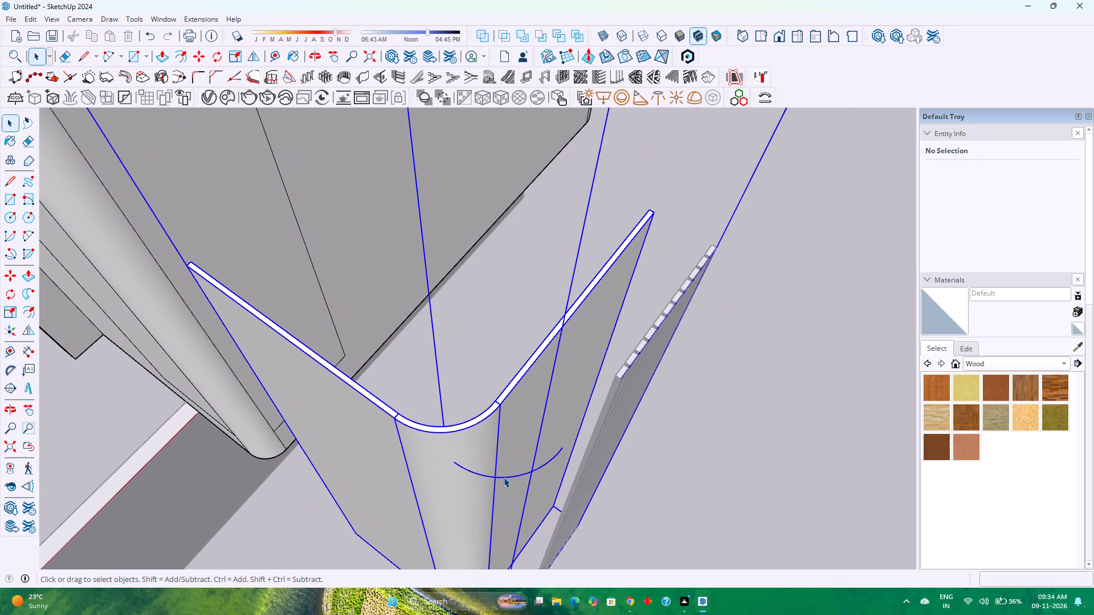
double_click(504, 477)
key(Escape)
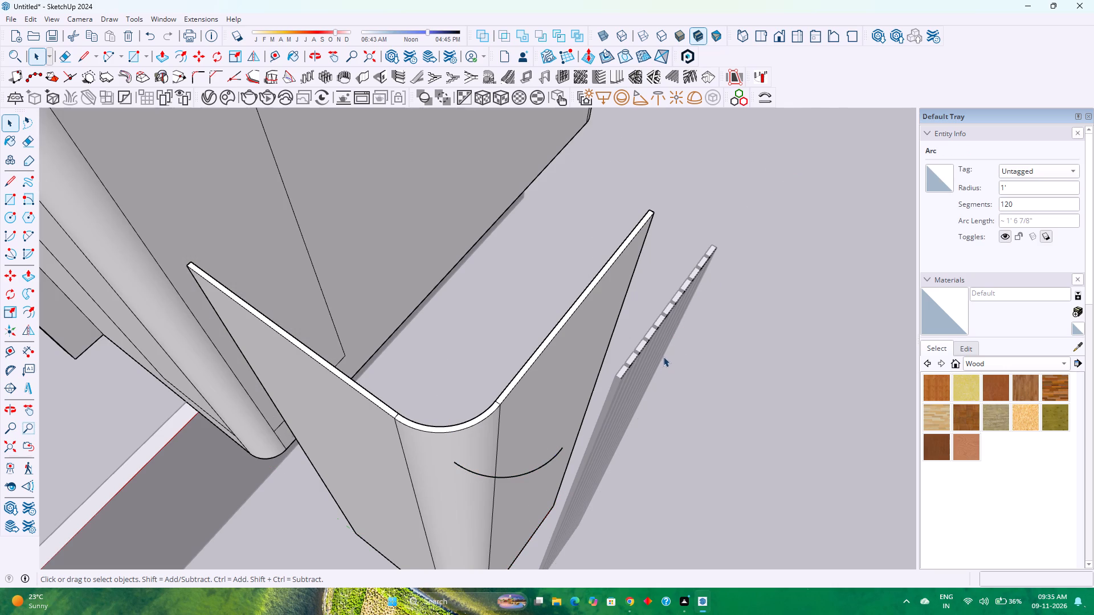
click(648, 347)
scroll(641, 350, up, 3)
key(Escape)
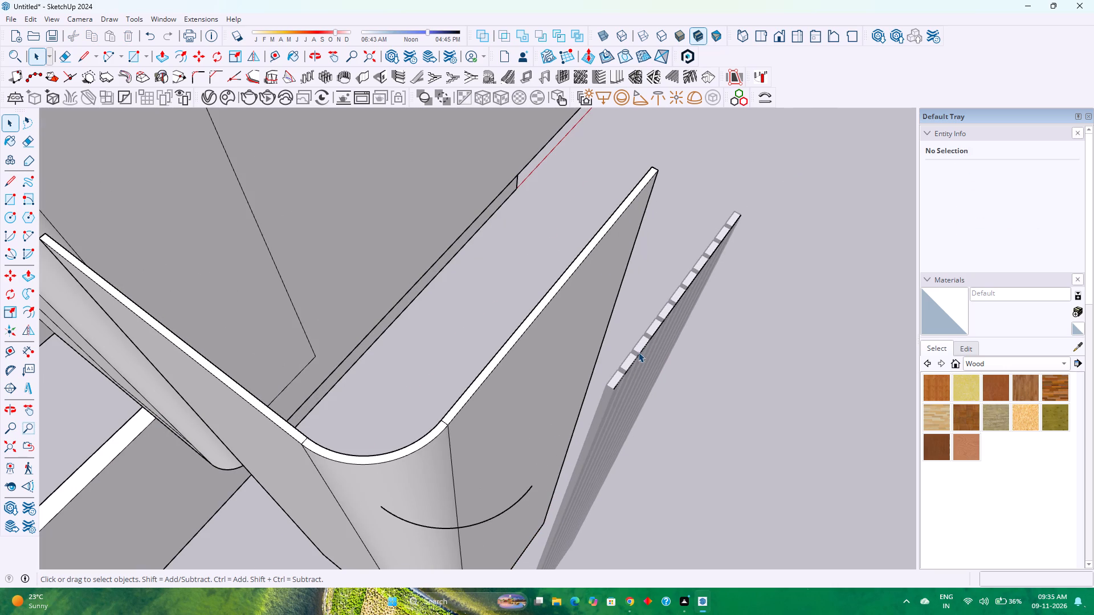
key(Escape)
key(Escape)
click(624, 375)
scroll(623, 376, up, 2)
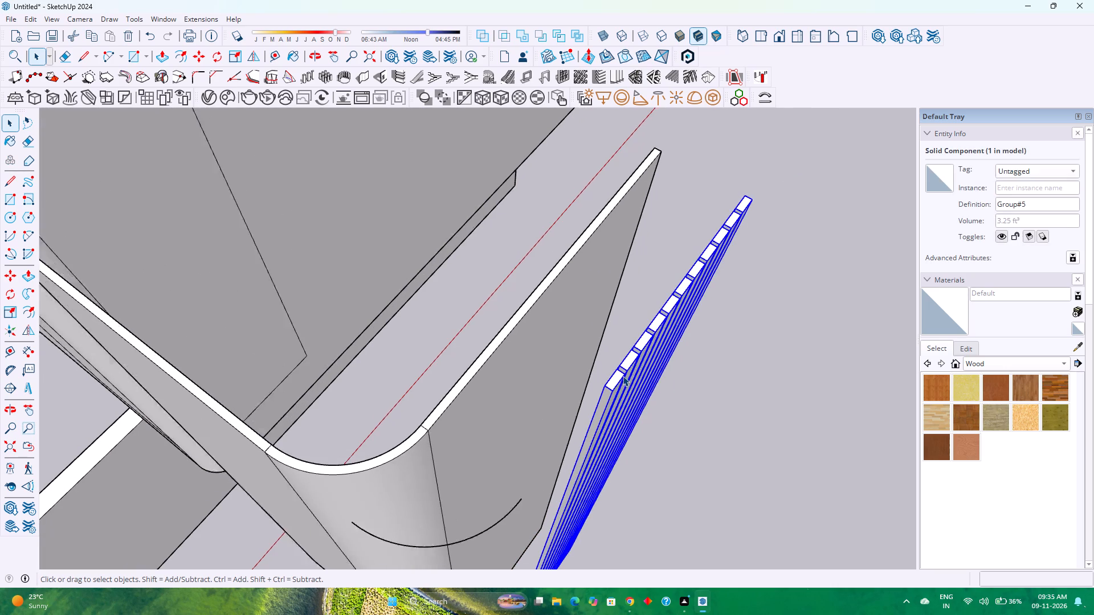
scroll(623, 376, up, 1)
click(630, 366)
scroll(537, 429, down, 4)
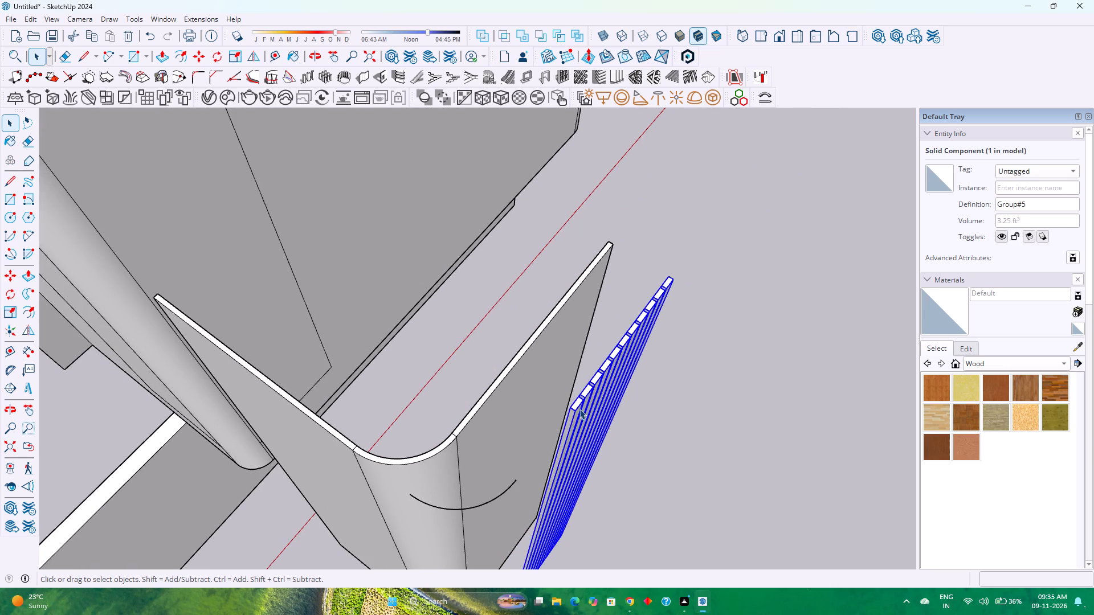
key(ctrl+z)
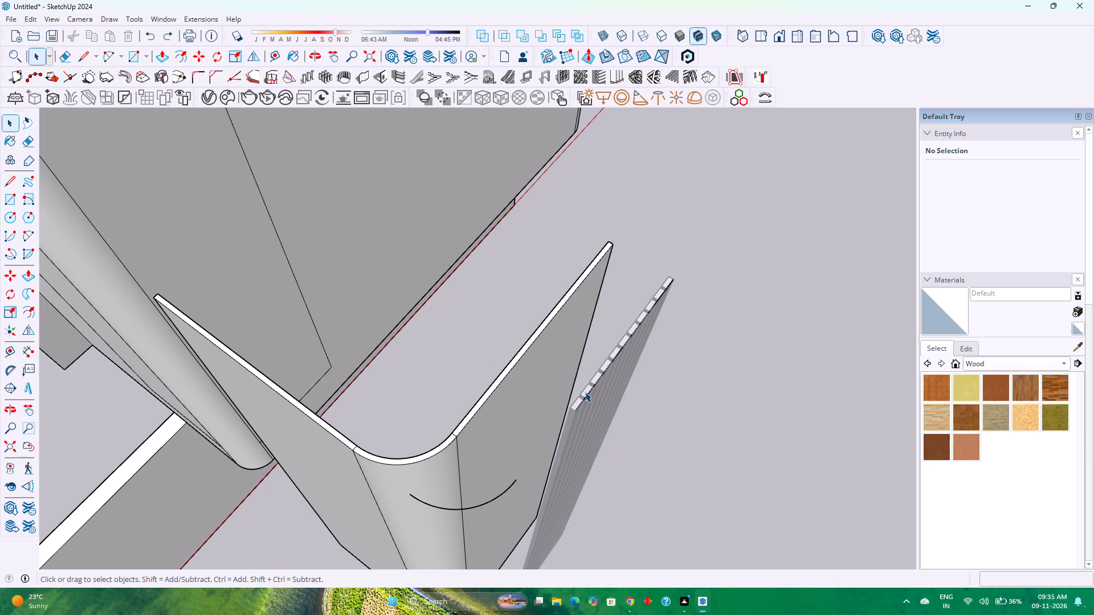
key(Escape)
Inside the slat panel's group, delete every slat except the one at the far end, and leave the group.
double_click(590, 389)
scroll(591, 389, up, 2)
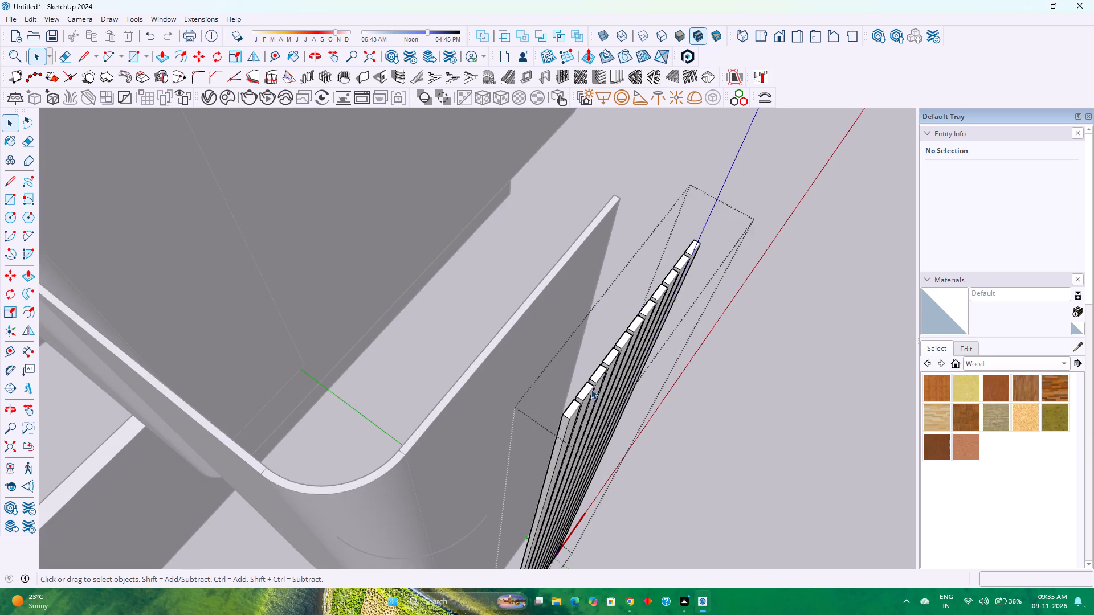
scroll(591, 389, up, 2)
triple_click(569, 406)
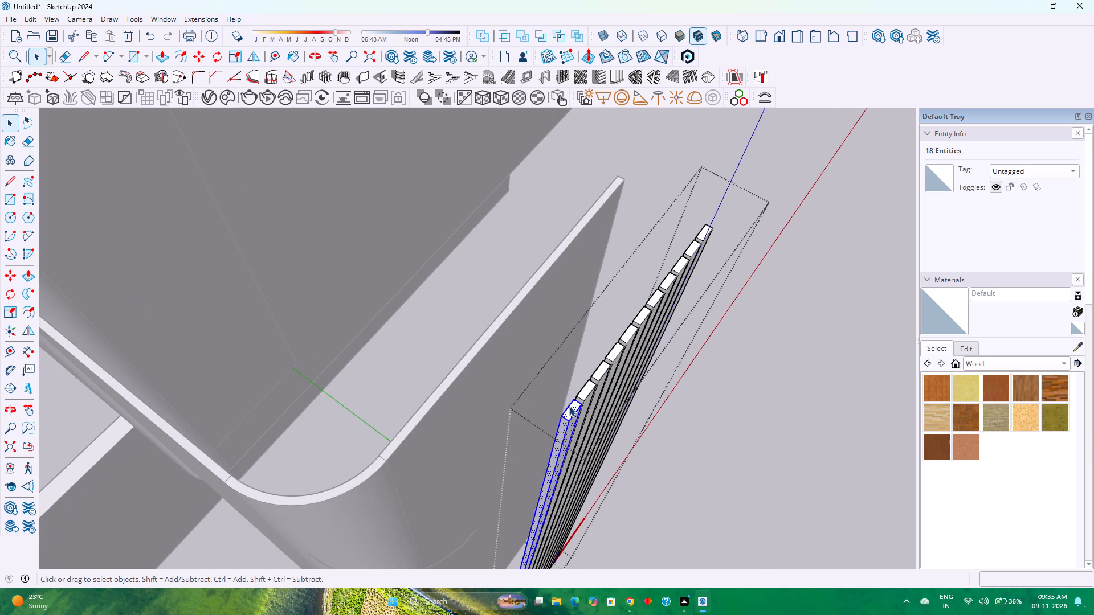
triple_click(586, 389)
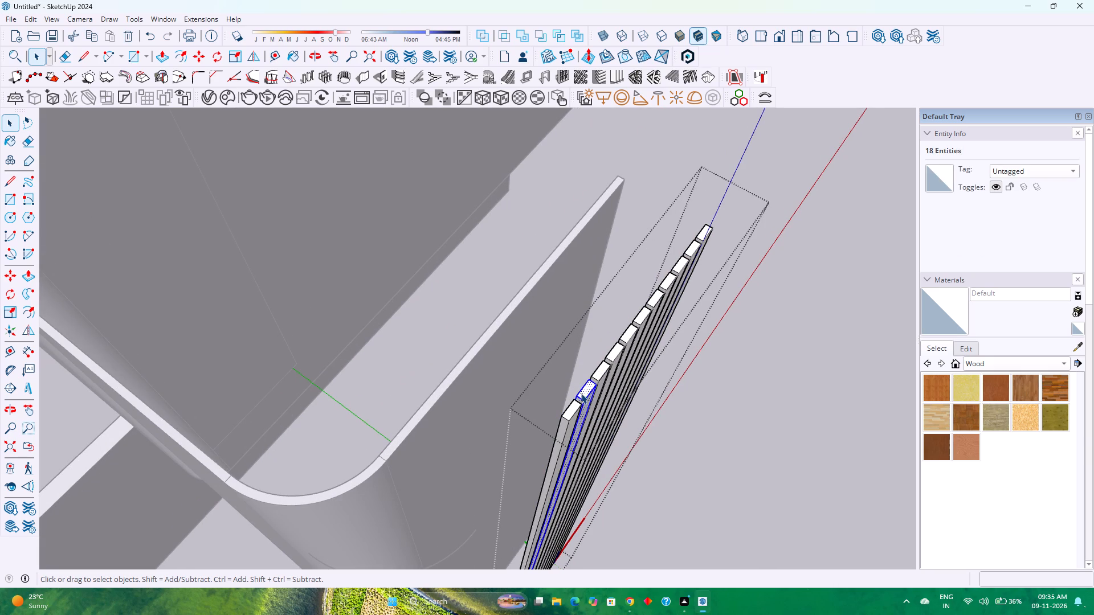
ctrl+triple_click(572, 406)
ctrl+triple_click(597, 374)
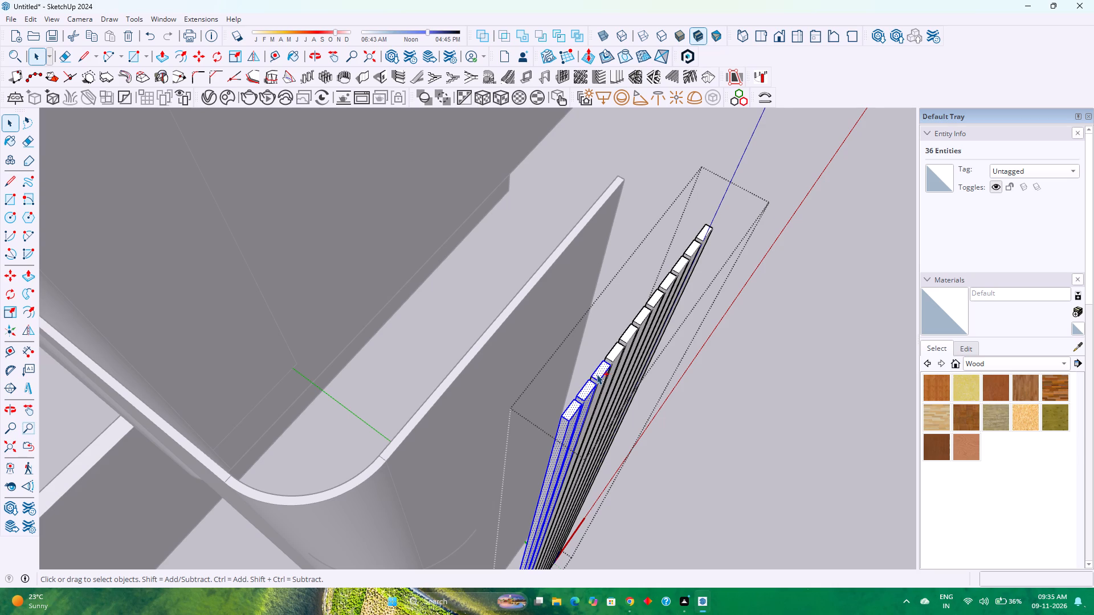
ctrl+triple_click(614, 354)
ctrl+triple_click(628, 335)
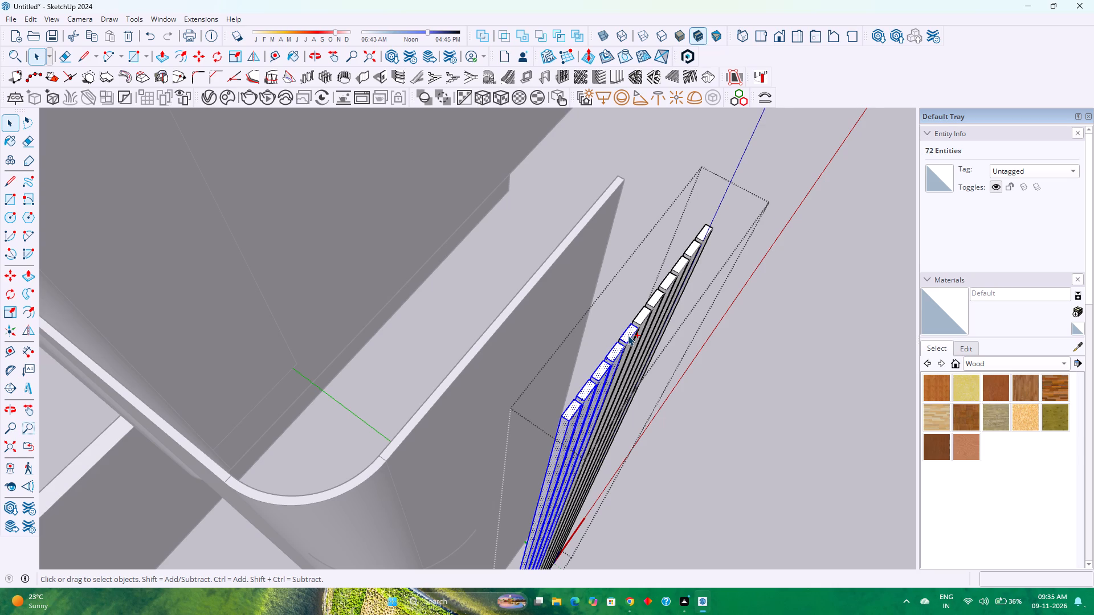
ctrl+triple_click(641, 317)
ctrl+triple_click(658, 299)
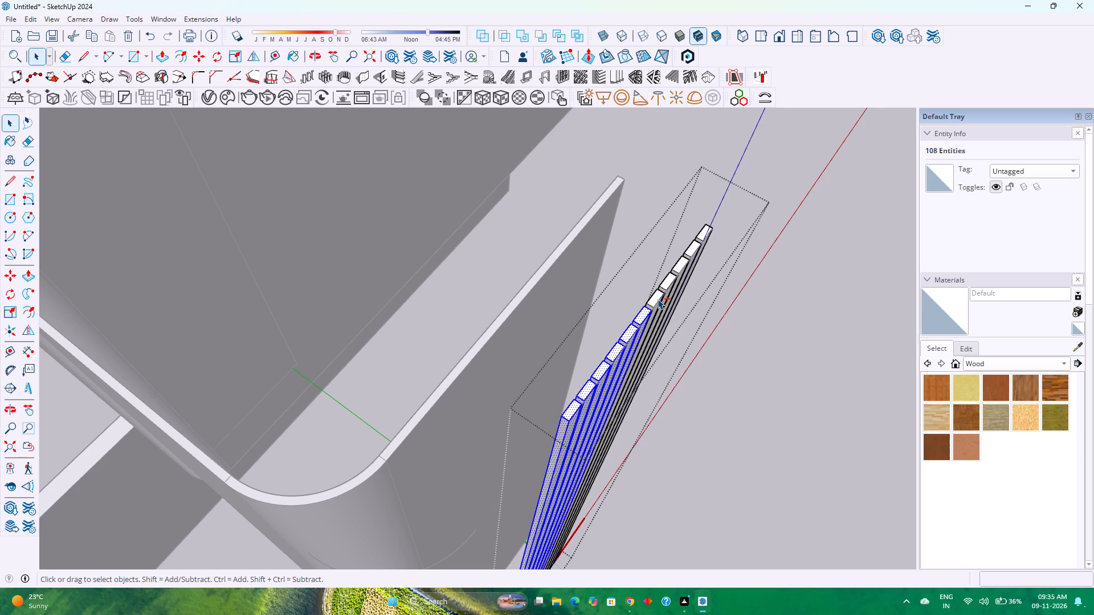
ctrl+triple_click(664, 282)
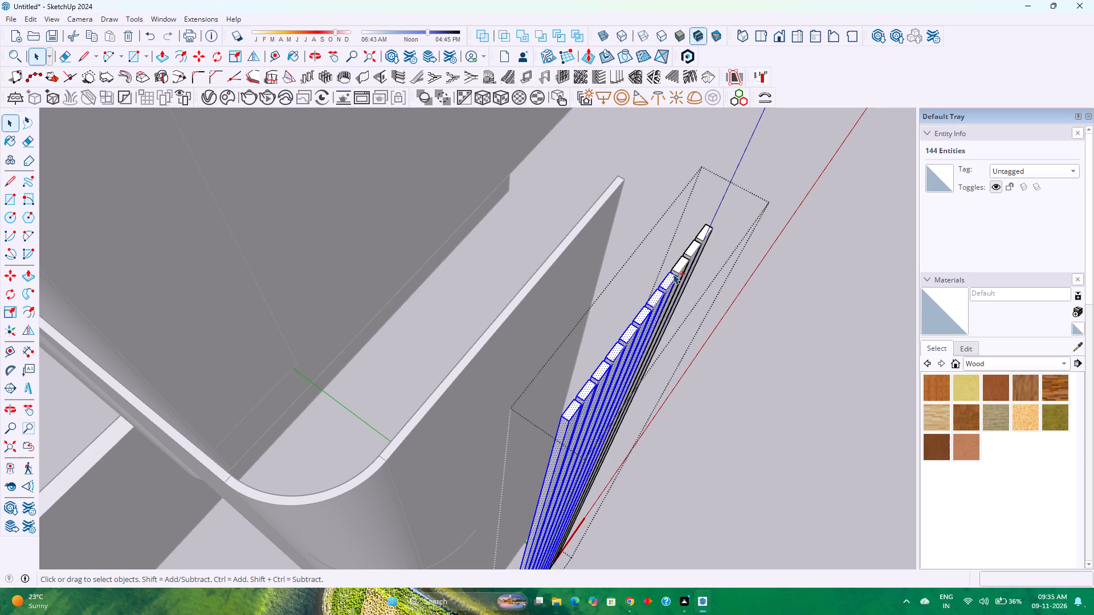
ctrl+triple_click(684, 266)
ctrl+triple_click(688, 252)
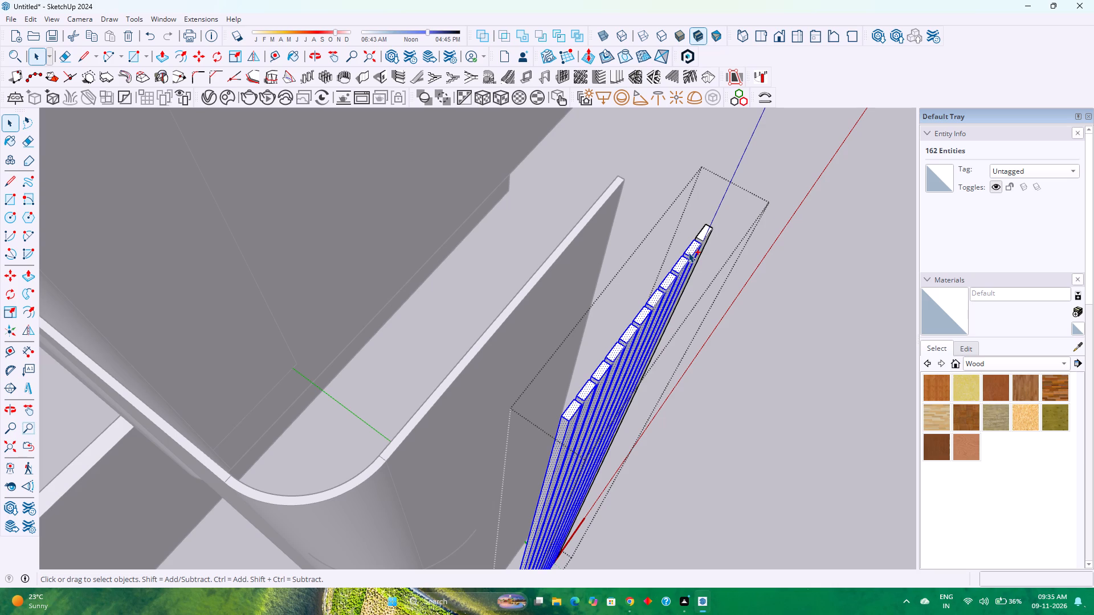
key(Delete)
key(space)
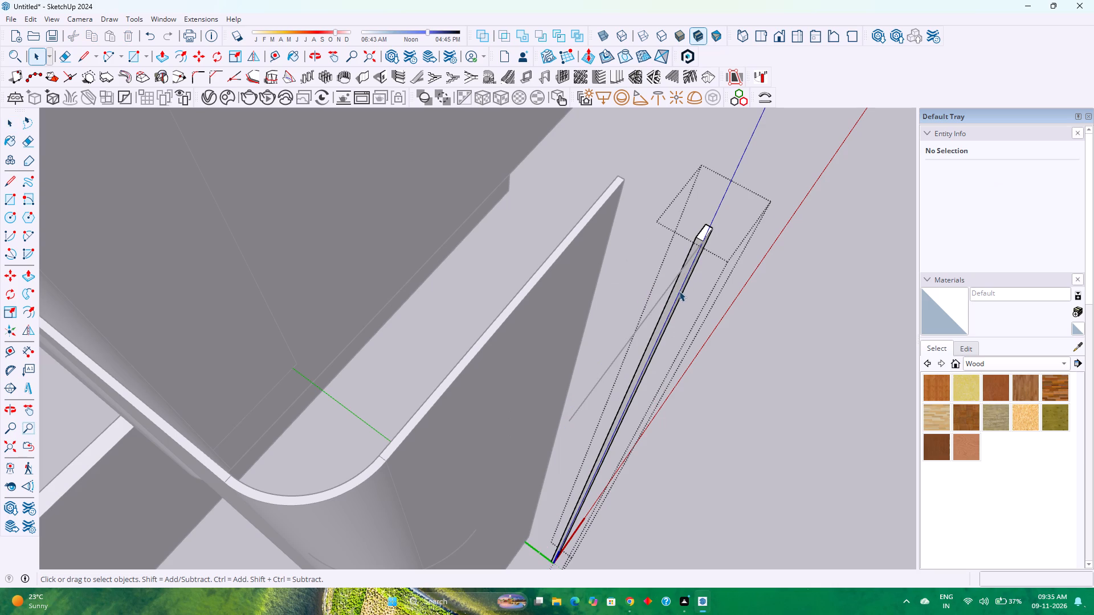
key(Escape)
Move the remaining slat by its top corner to the outer edge point where the wall's rounded corner begins.
click(701, 233)
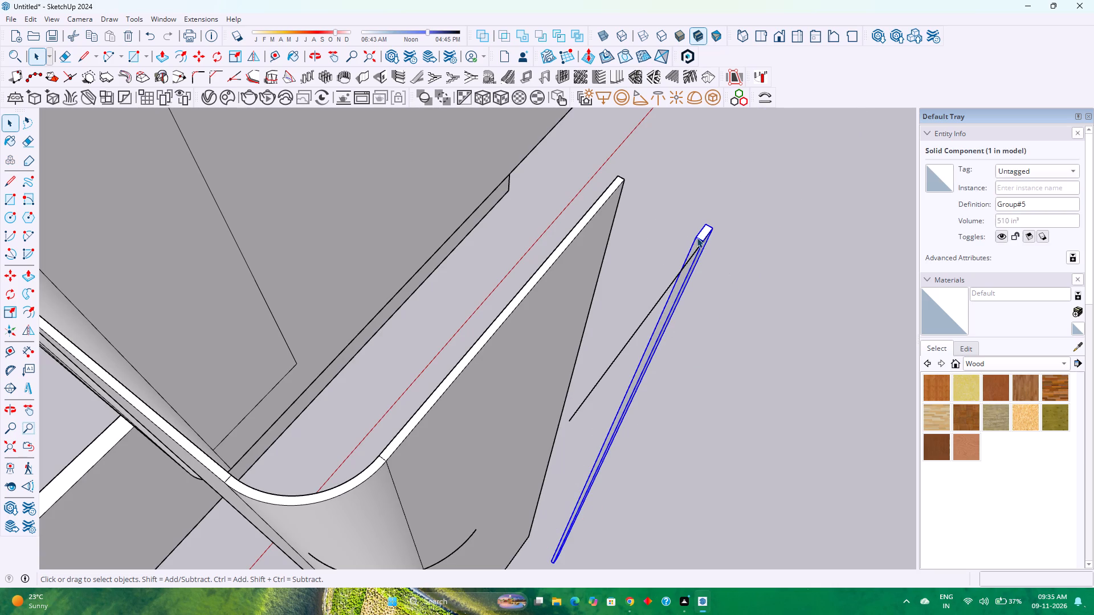
key(m)
click(699, 237)
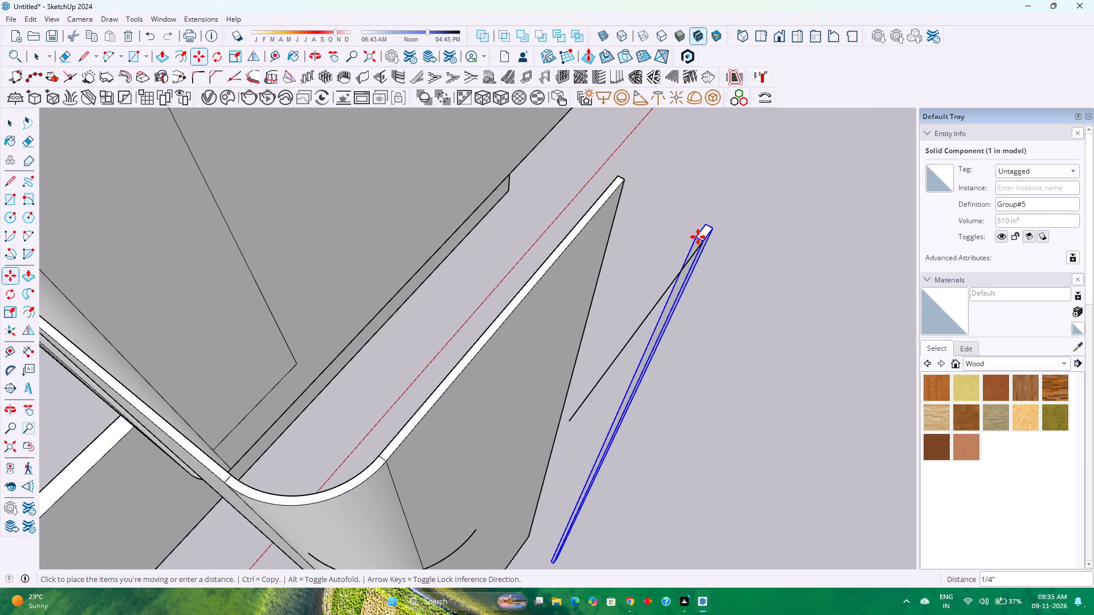
scroll(203, 488, up, 6)
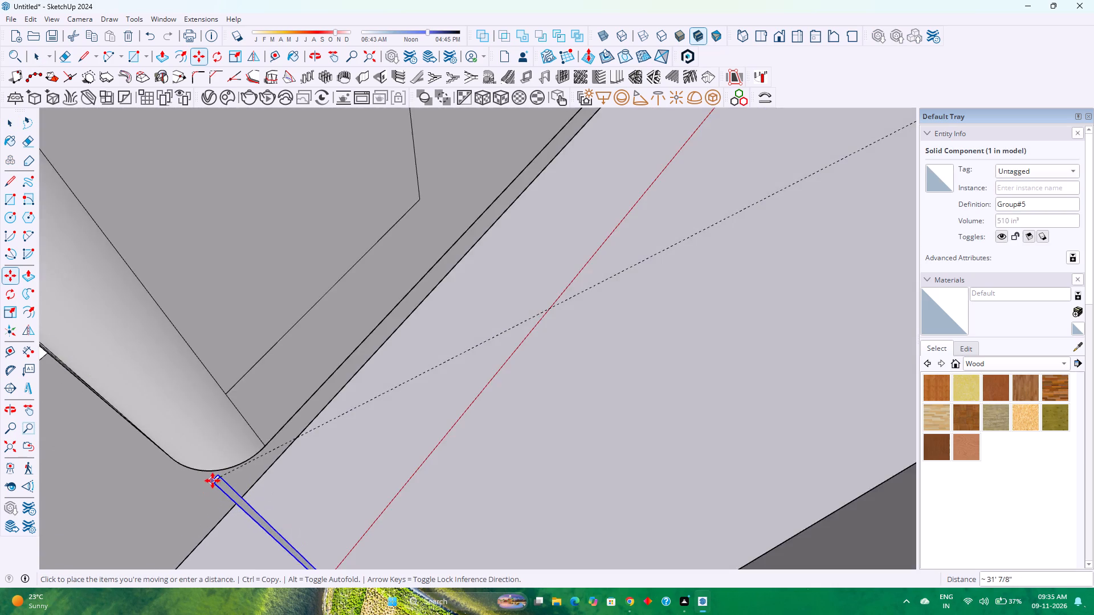
scroll(214, 480, down, 6)
scroll(268, 456, up, 2)
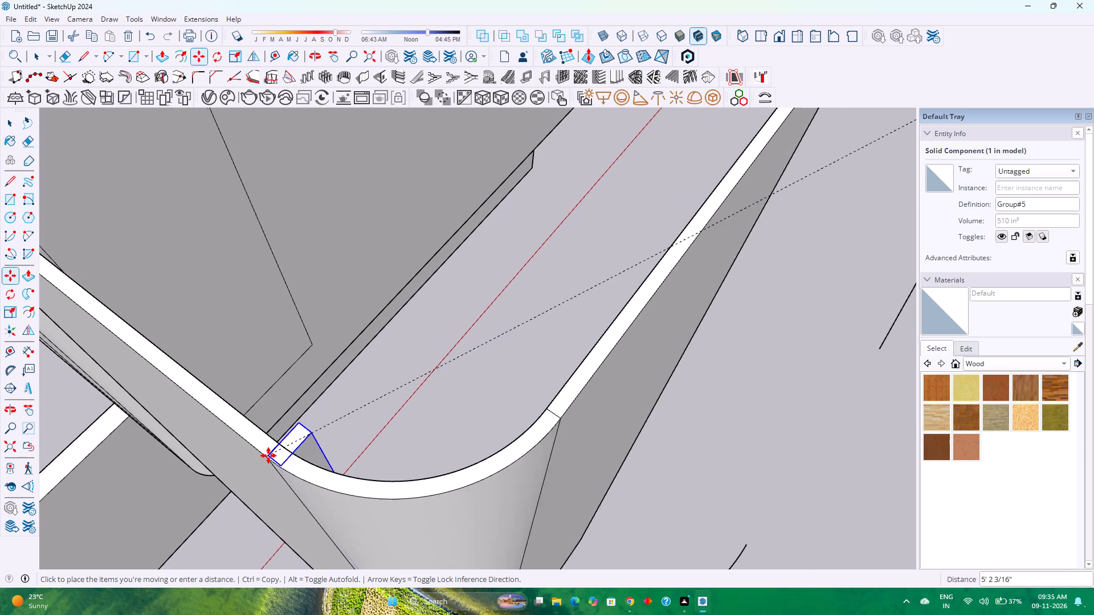
scroll(268, 456, up, 11)
click(266, 458)
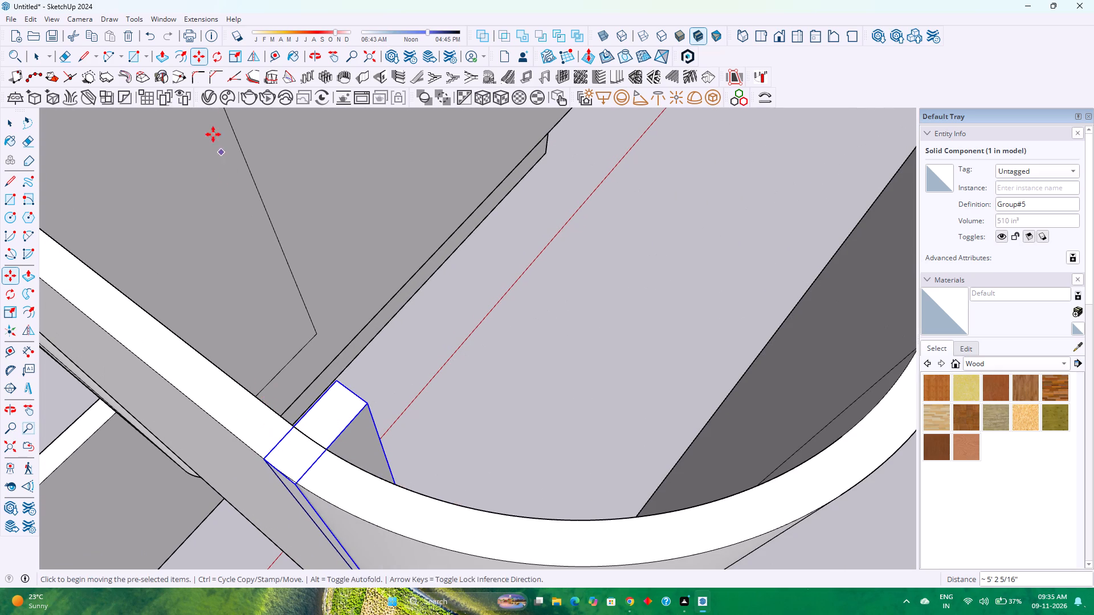
Rotate the slat 90 degrees about the vertical axis around its corner so it lies against the wall's outer face.
click(212, 50)
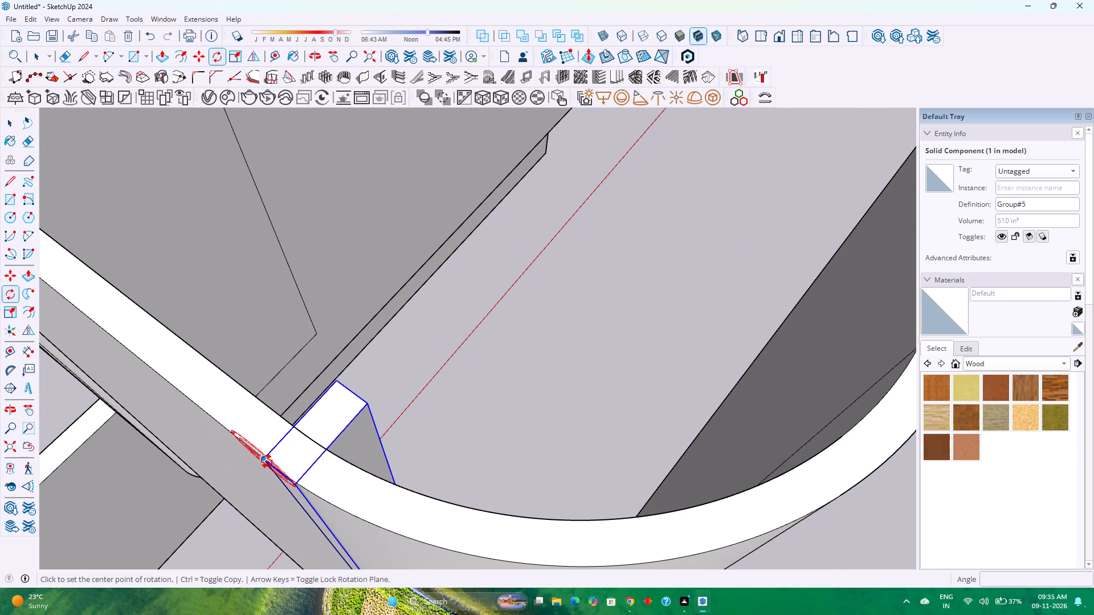
key(Up)
click(268, 463)
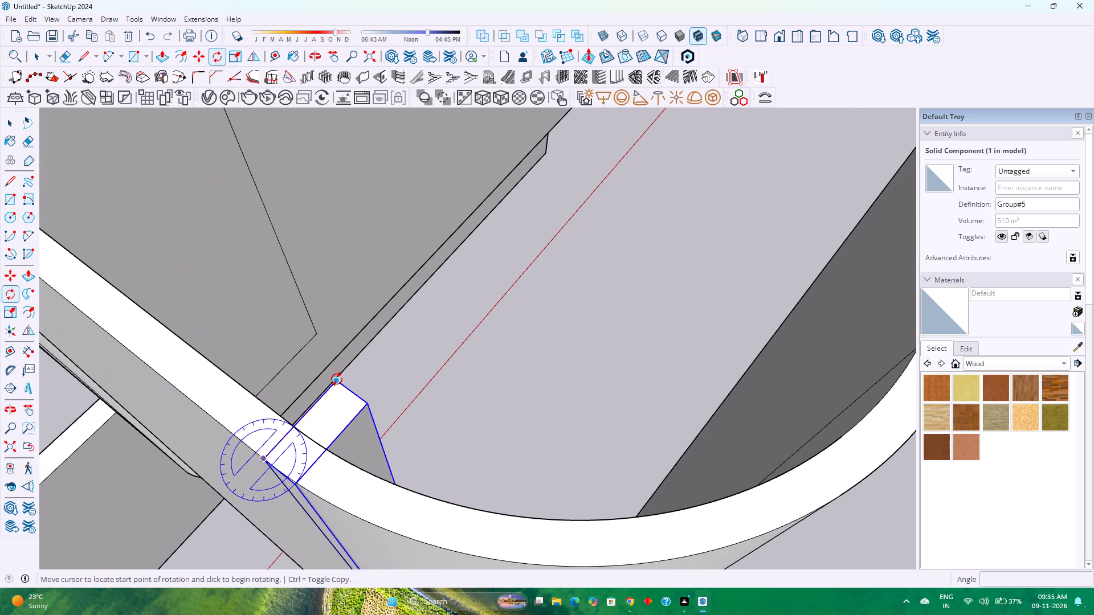
click(334, 380)
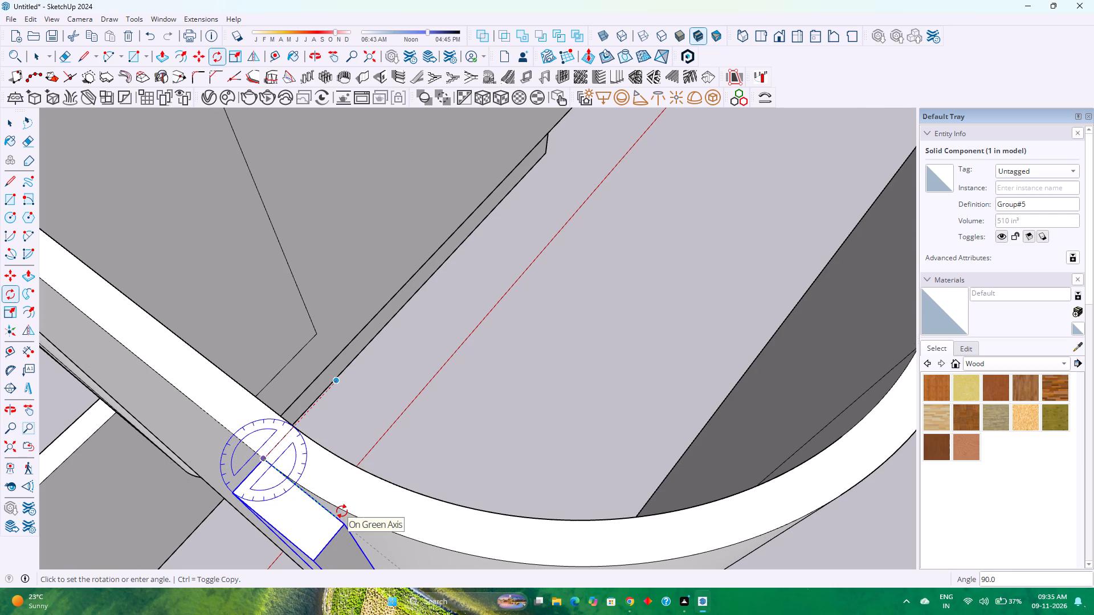
click(342, 511)
scroll(346, 478, down, 9)
key(space)
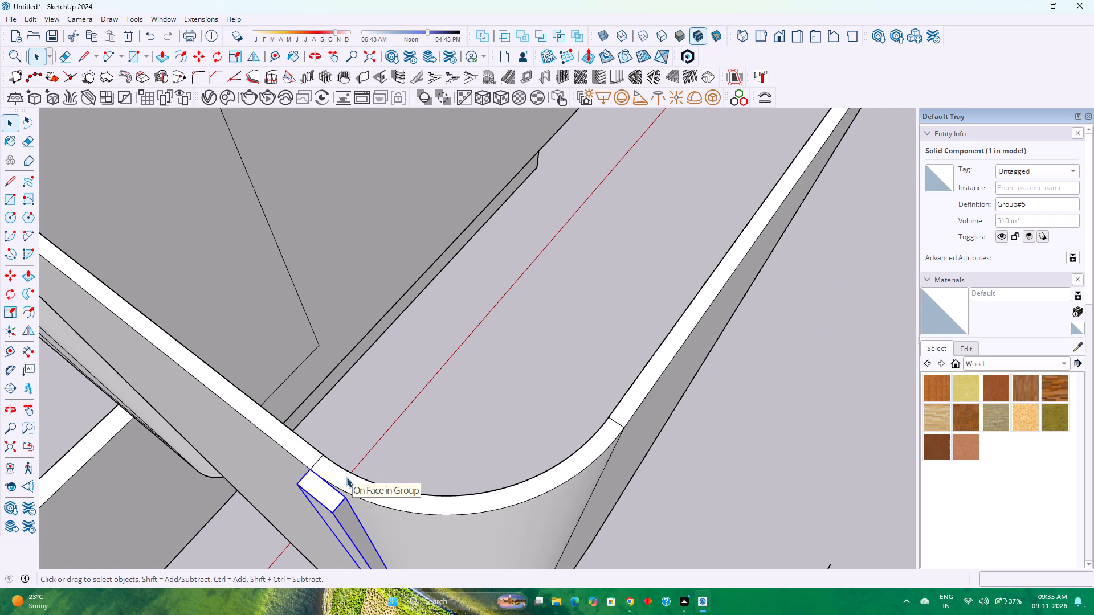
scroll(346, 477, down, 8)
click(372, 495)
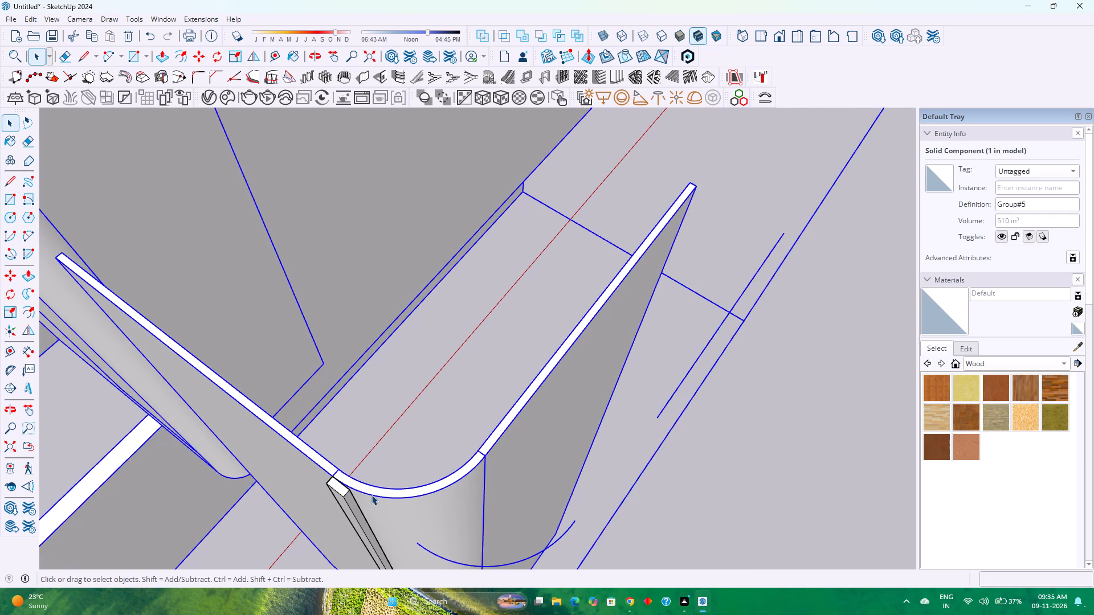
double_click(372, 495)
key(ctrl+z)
Cut the rotated slat from the start of the rounded corner.
click(340, 498)
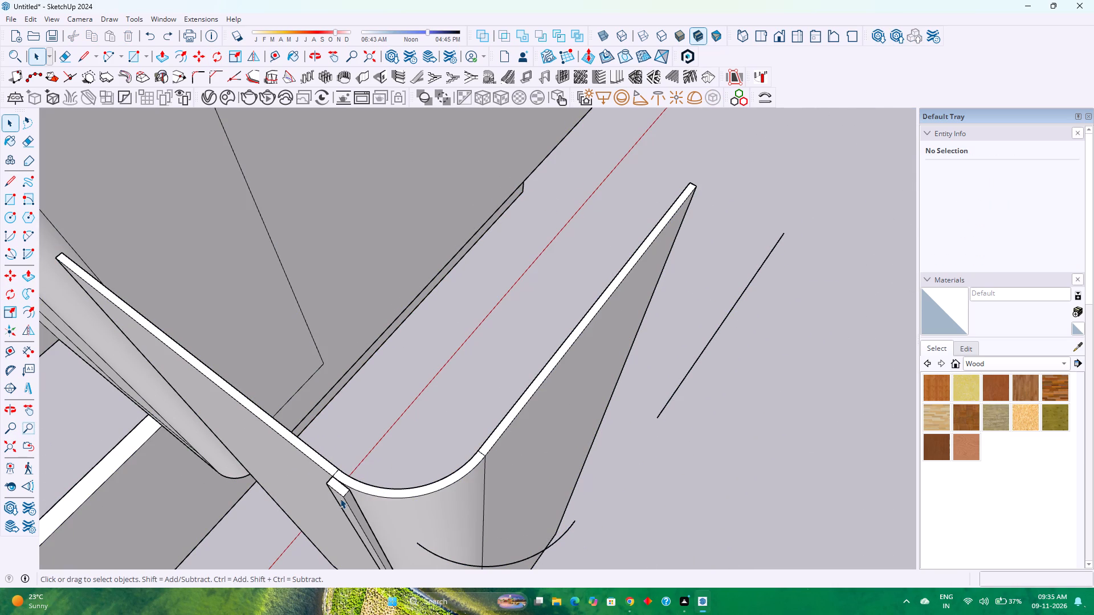
key(ctrl+x)
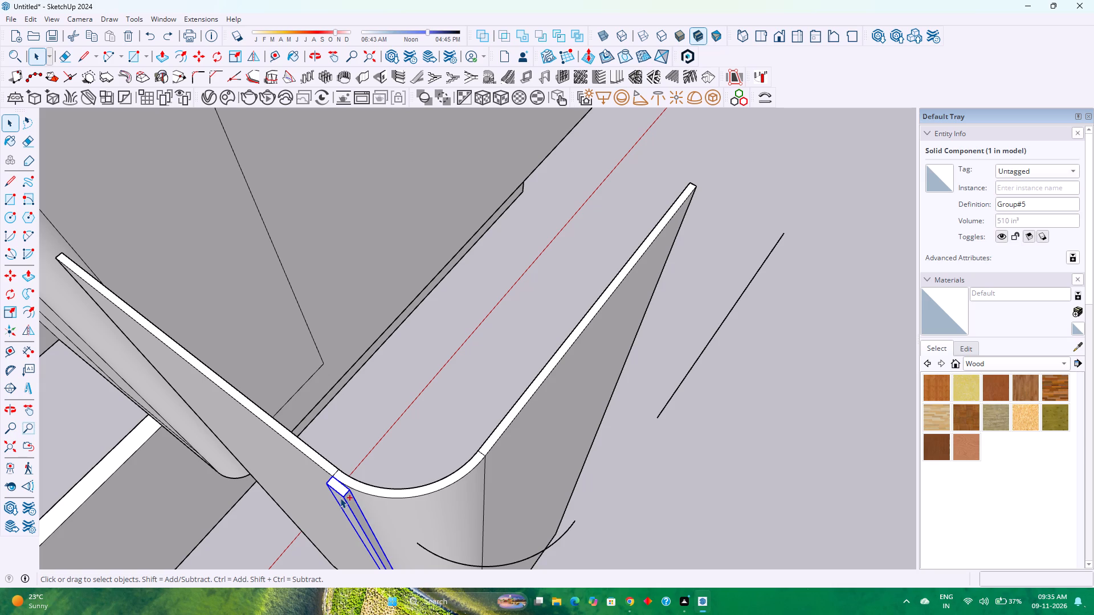
double_click(342, 494)
scroll(342, 494, up, 4)
scroll(342, 494, down, 5)
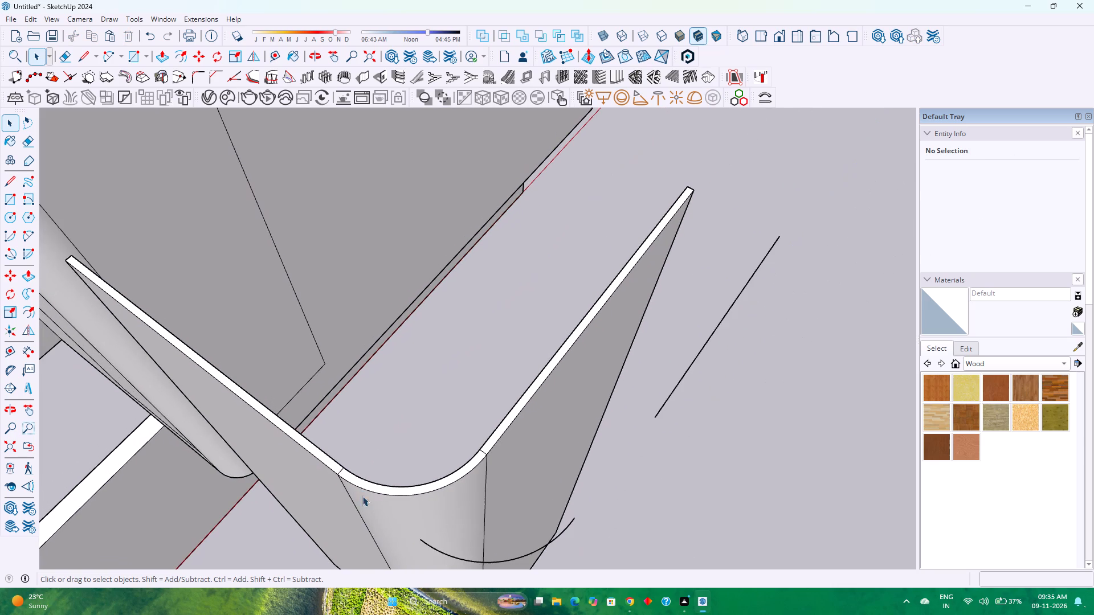
Open the rounded corner wall's group, select the arc, and paste the cut slat at the wall's top edge.
click(434, 547)
triple_click(435, 550)
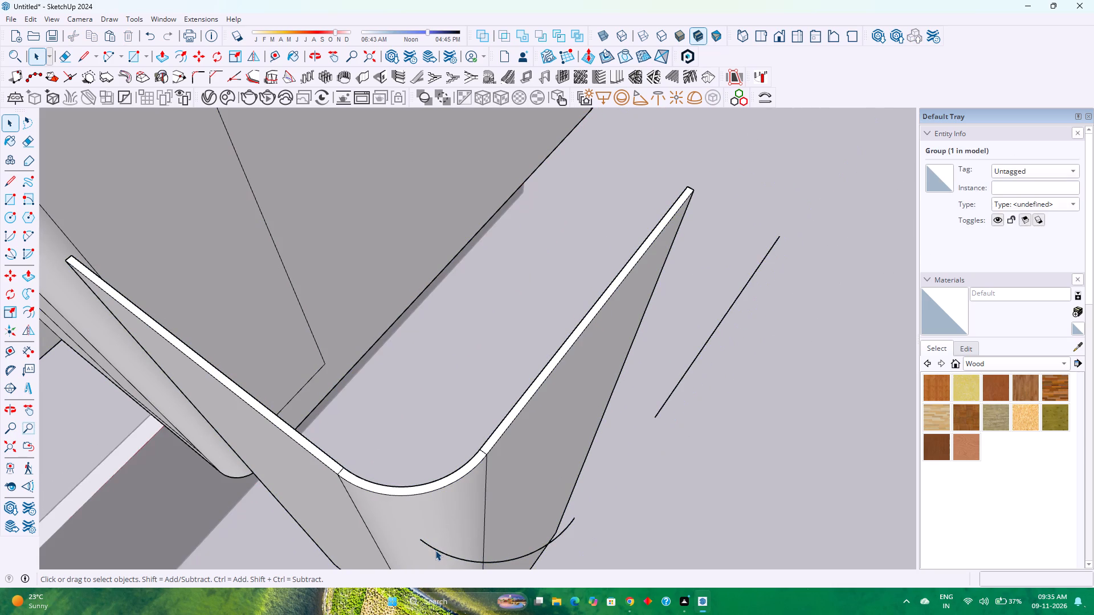
click(435, 550)
click(435, 550)
scroll(434, 545, down, 3)
shift+middle_drag(362, 526, 383, 452)
shift+middle_click(383, 452)
scroll(382, 447, up, 3)
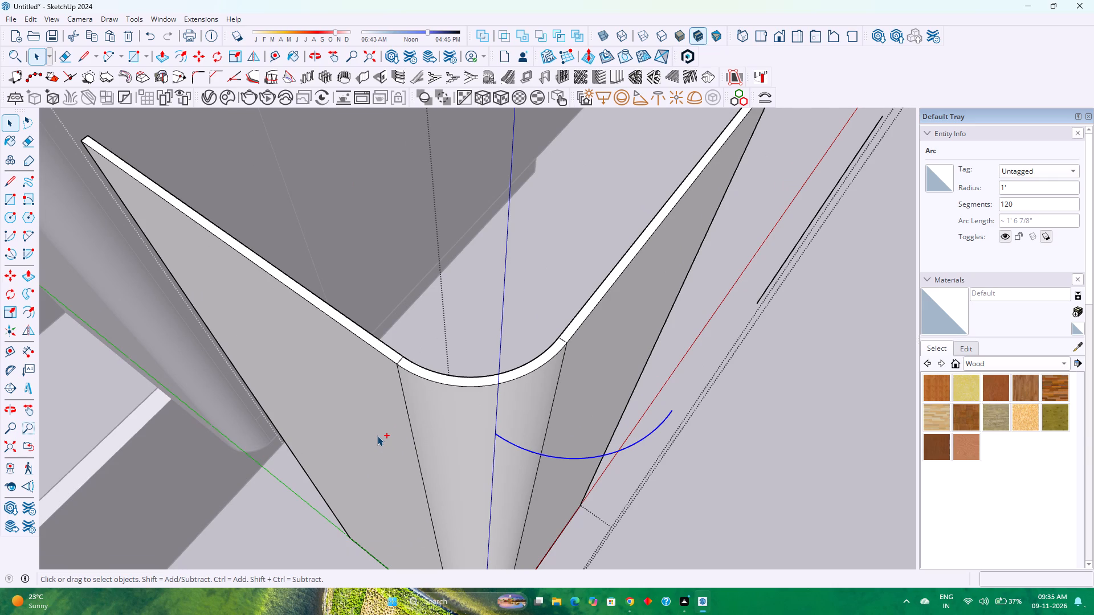
key(ctrl+v)
scroll(402, 427, down, 13)
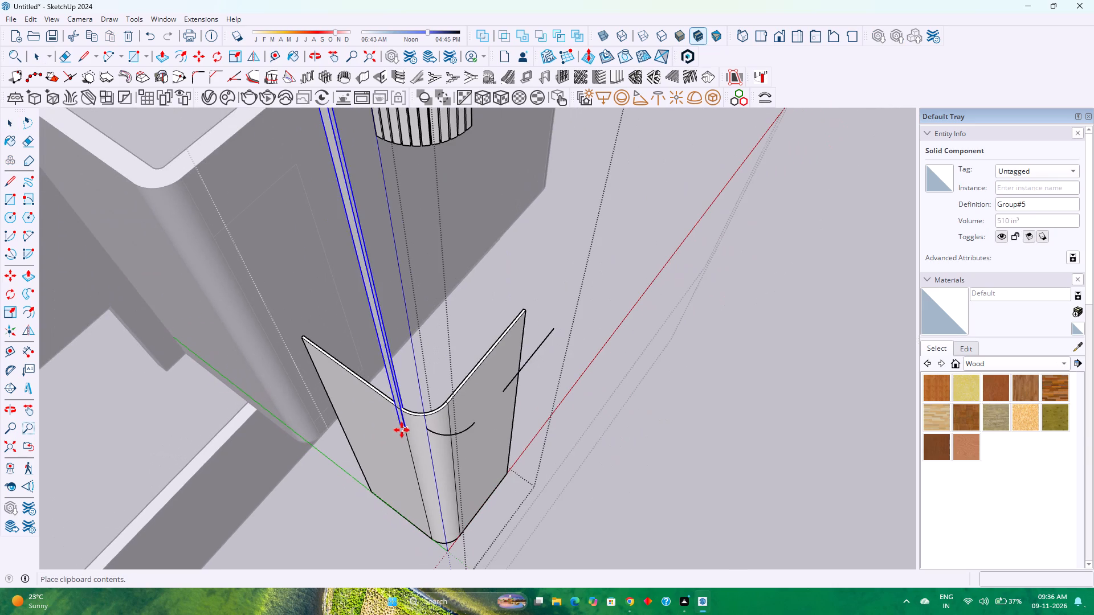
click(409, 412)
Move the pasted slat 17' down along the vertical axis so its top is level with the wall's top.
scroll(393, 418, up, 4)
scroll(393, 418, down, 3)
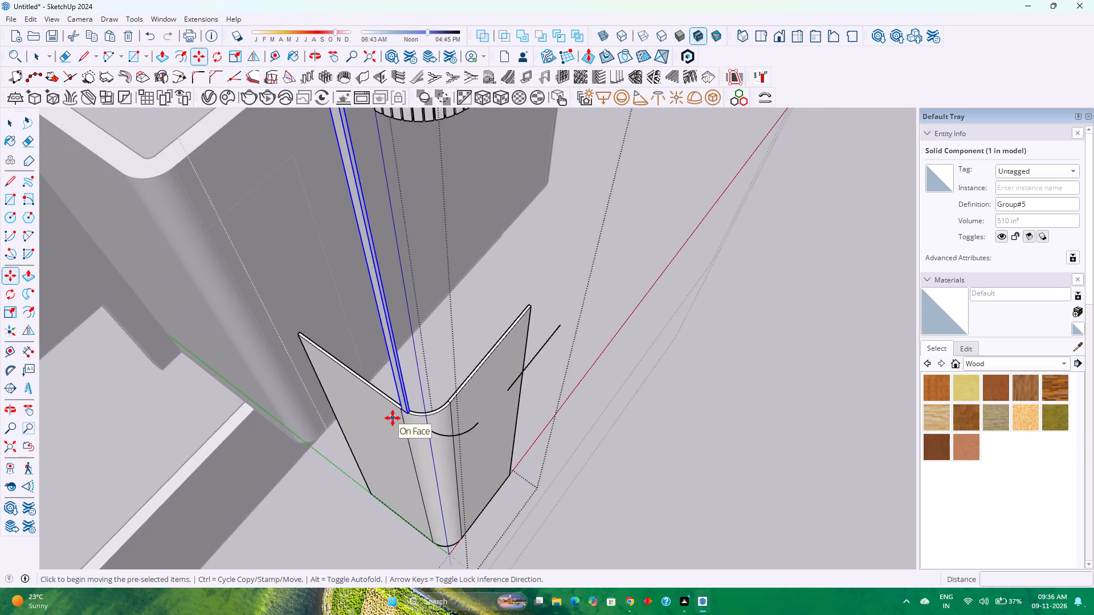
scroll(393, 418, down, 9)
scroll(335, 208, up, 3)
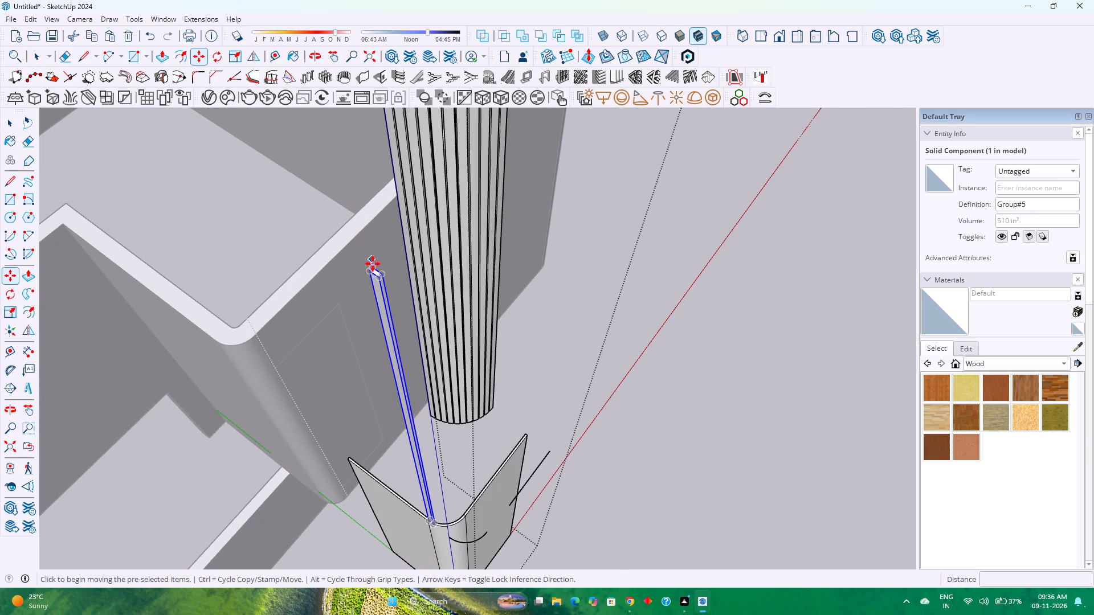
click(374, 265)
scroll(424, 521, up, 9)
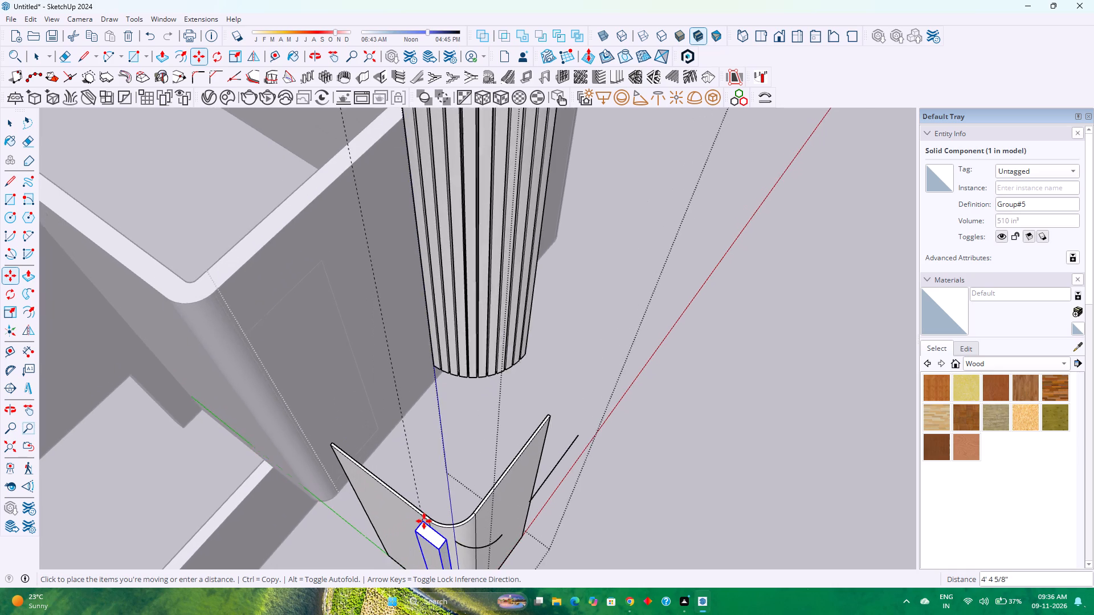
scroll(424, 521, up, 10)
key(Up)
scroll(430, 517, up, 3)
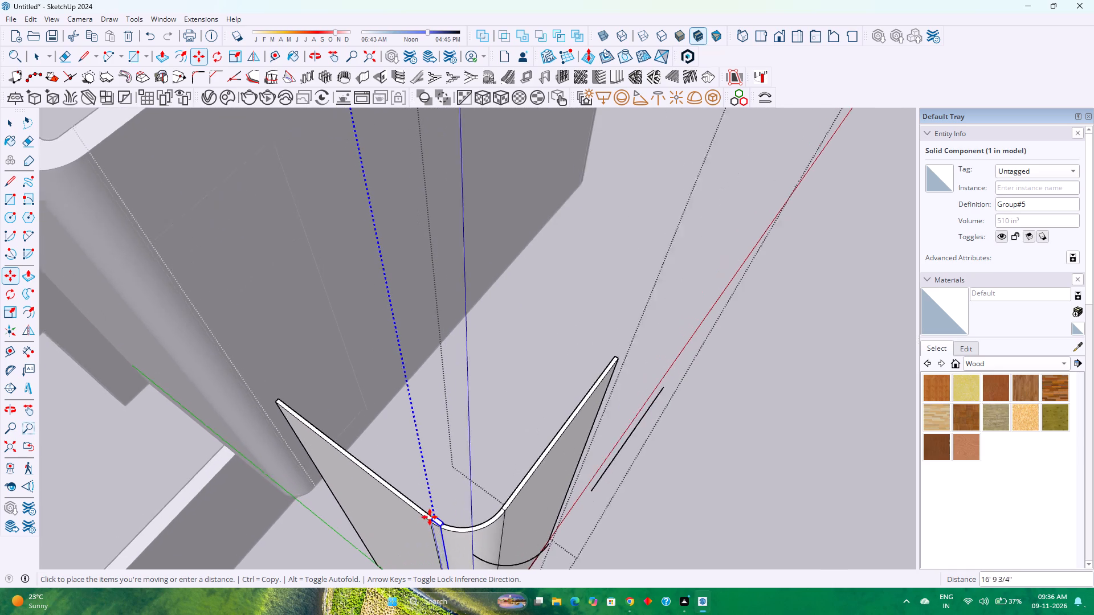
scroll(430, 517, up, 9)
click(444, 512)
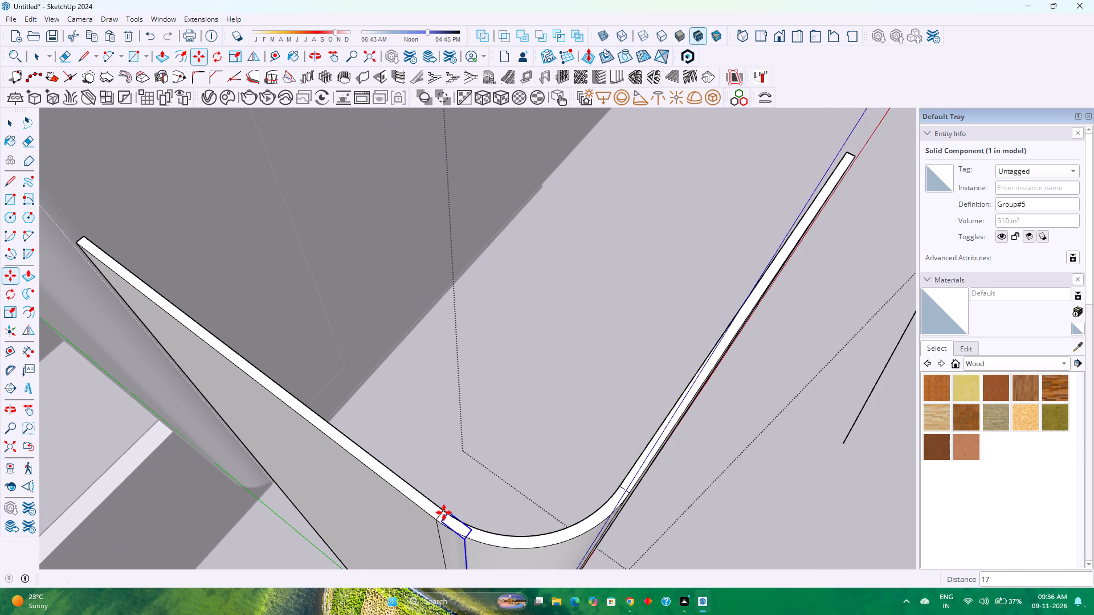
Move the slat about 1 1/4" by its top inner corner to the outer edge point where the curve begins.
scroll(447, 519, up, 11)
click(451, 502)
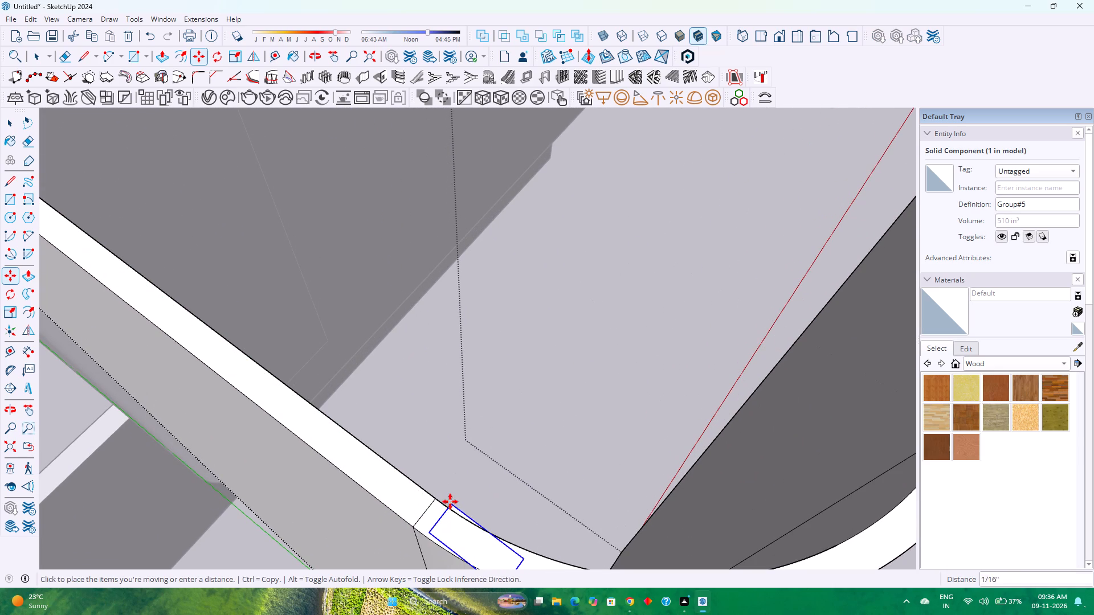
click(413, 526)
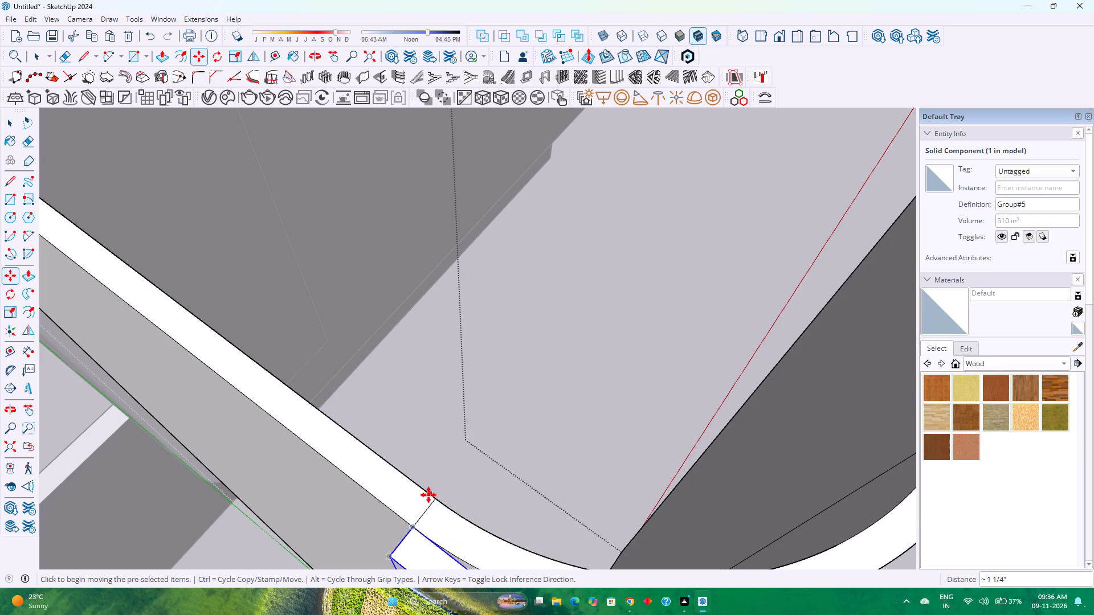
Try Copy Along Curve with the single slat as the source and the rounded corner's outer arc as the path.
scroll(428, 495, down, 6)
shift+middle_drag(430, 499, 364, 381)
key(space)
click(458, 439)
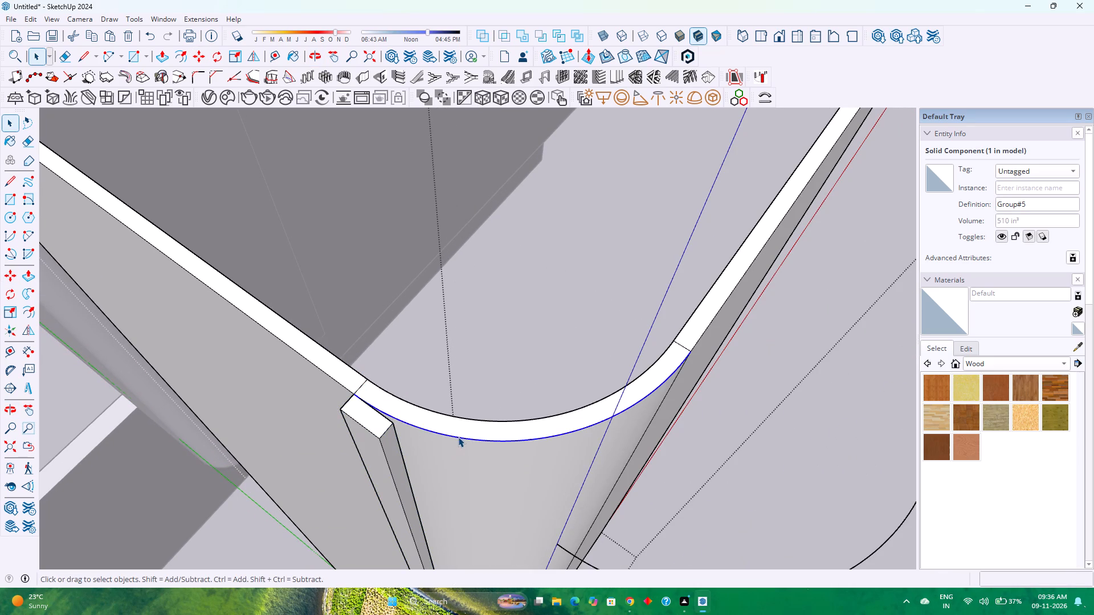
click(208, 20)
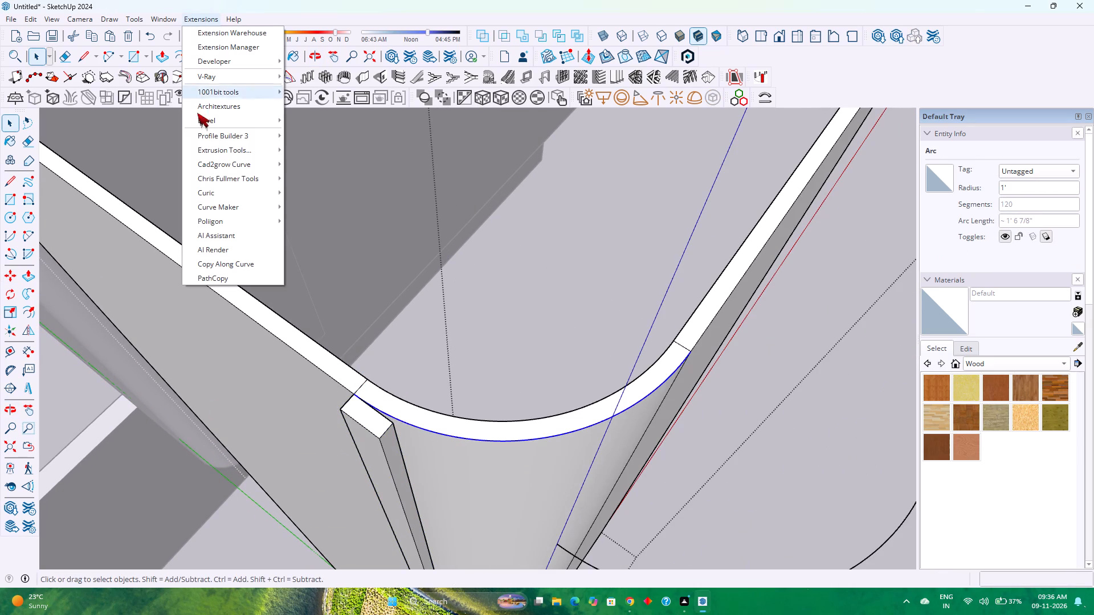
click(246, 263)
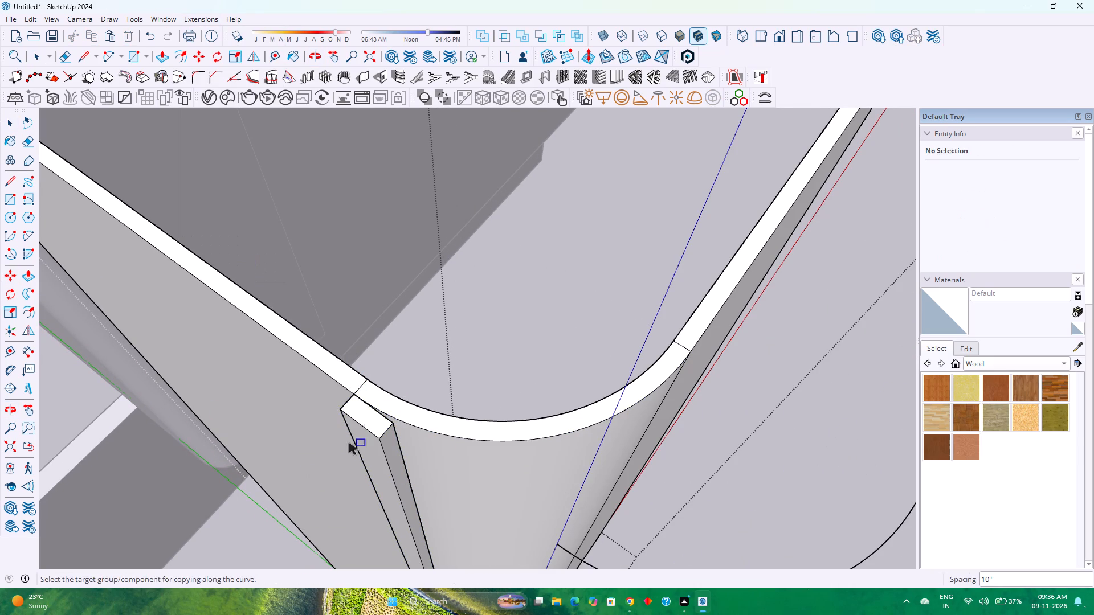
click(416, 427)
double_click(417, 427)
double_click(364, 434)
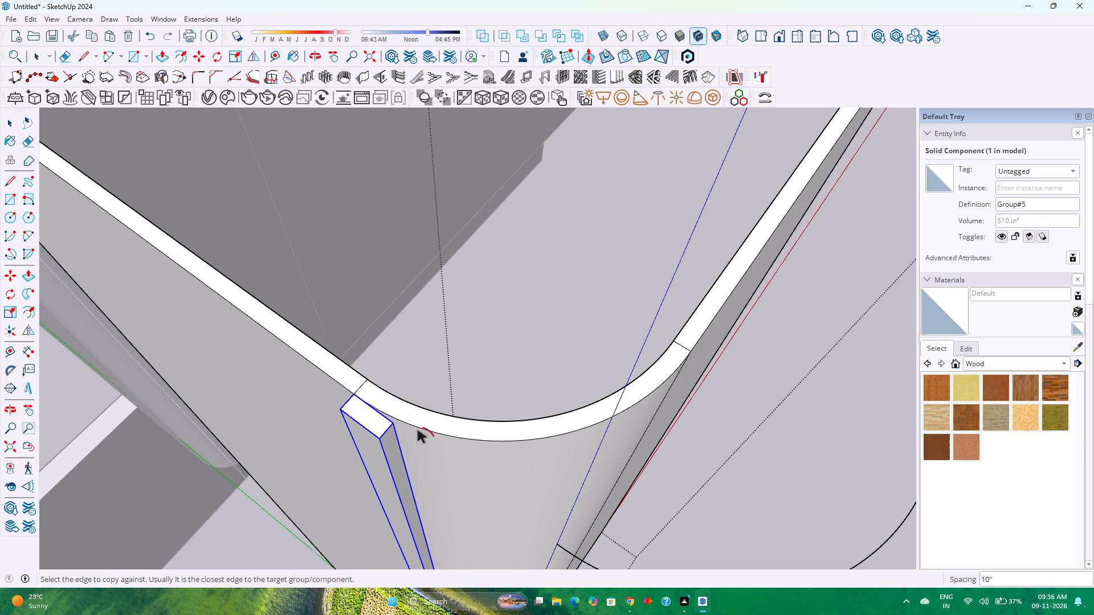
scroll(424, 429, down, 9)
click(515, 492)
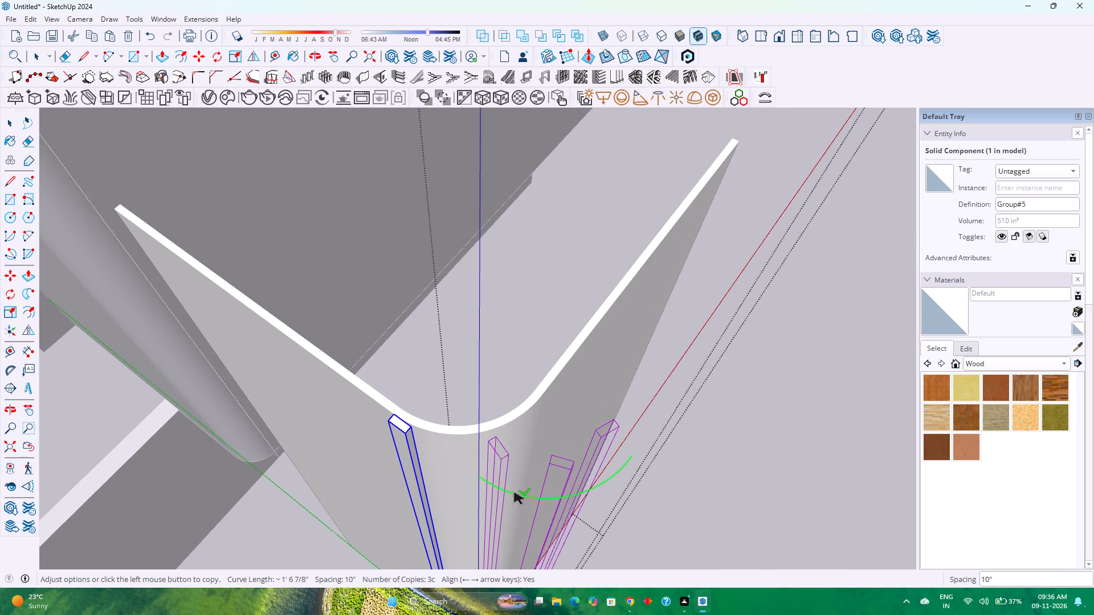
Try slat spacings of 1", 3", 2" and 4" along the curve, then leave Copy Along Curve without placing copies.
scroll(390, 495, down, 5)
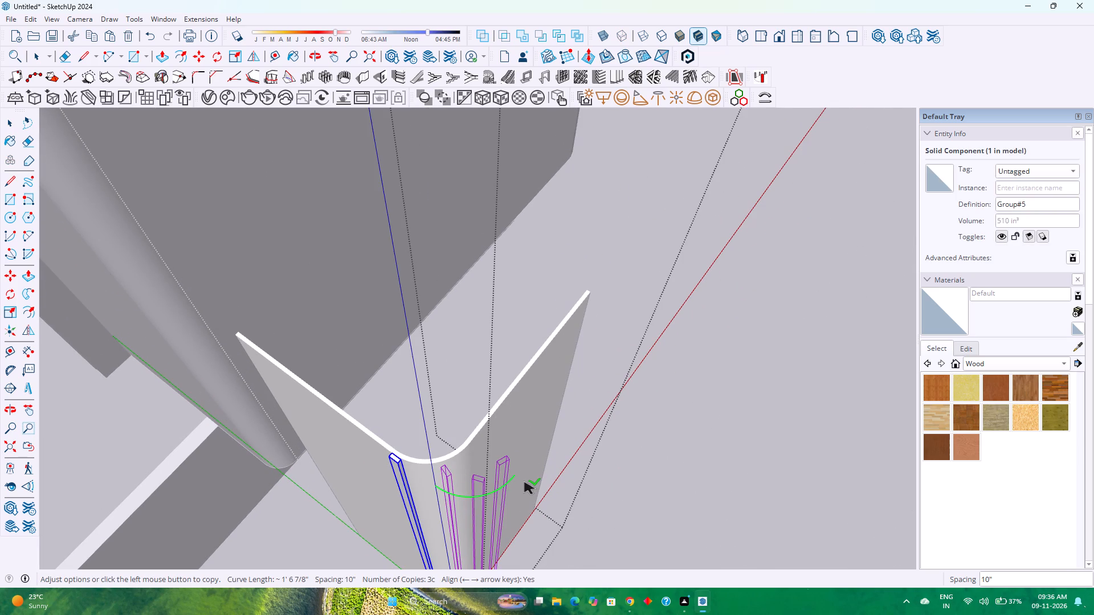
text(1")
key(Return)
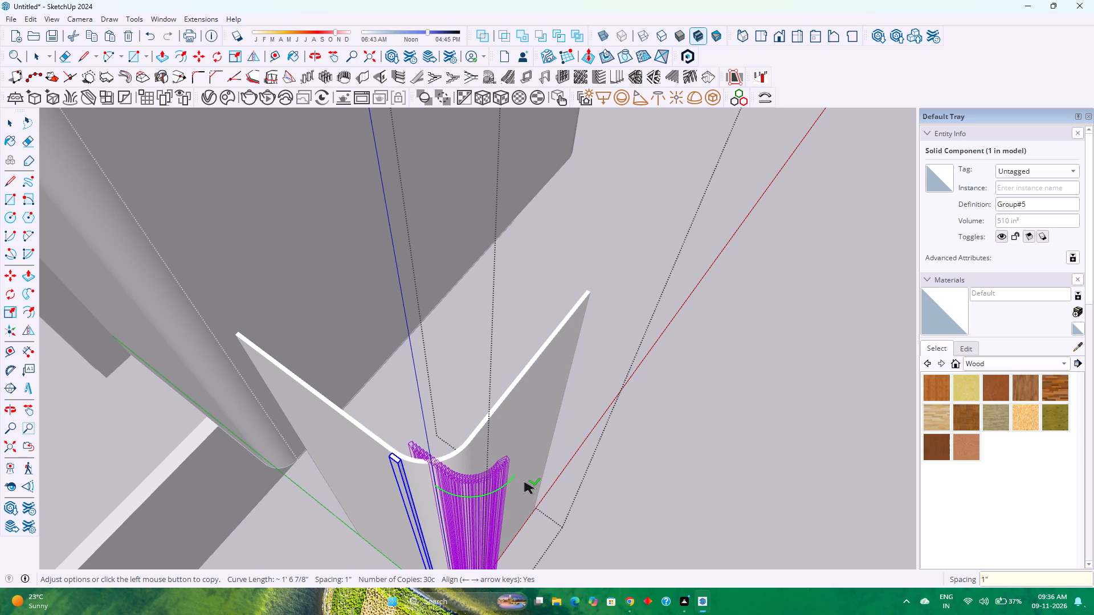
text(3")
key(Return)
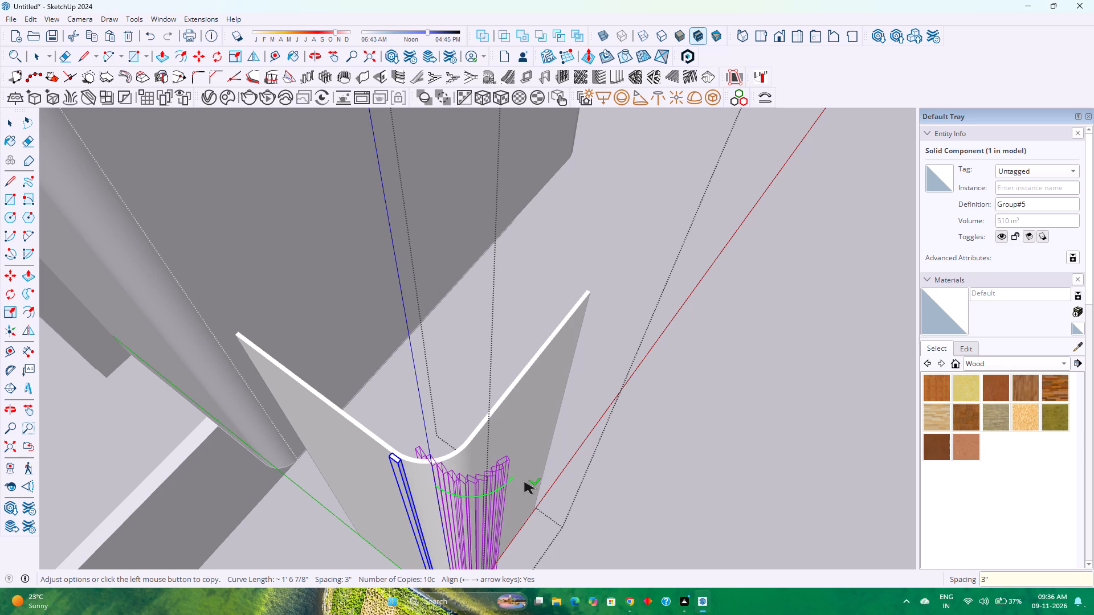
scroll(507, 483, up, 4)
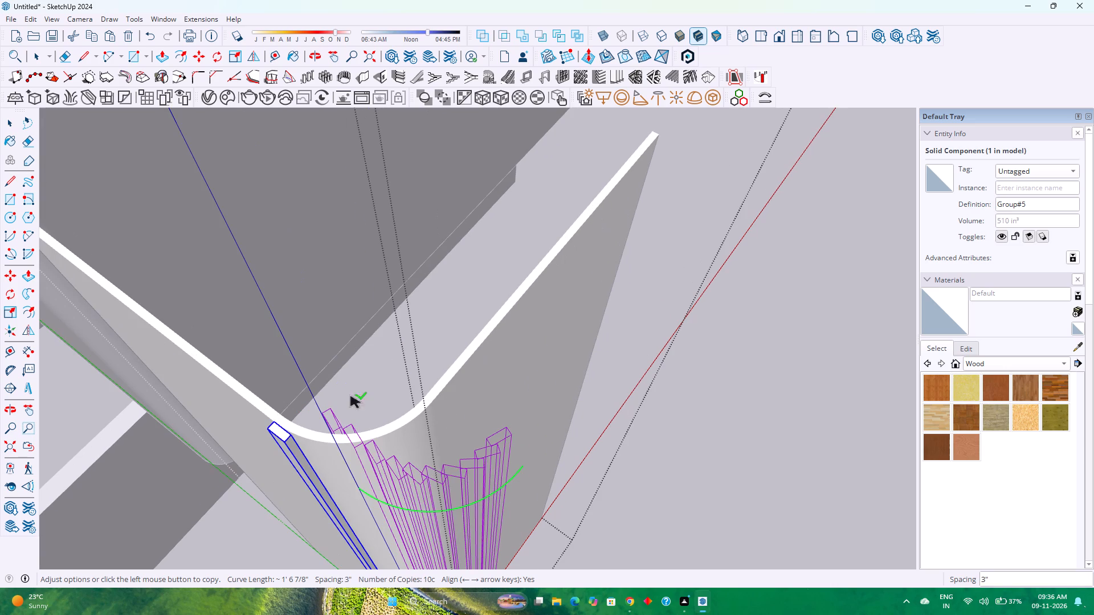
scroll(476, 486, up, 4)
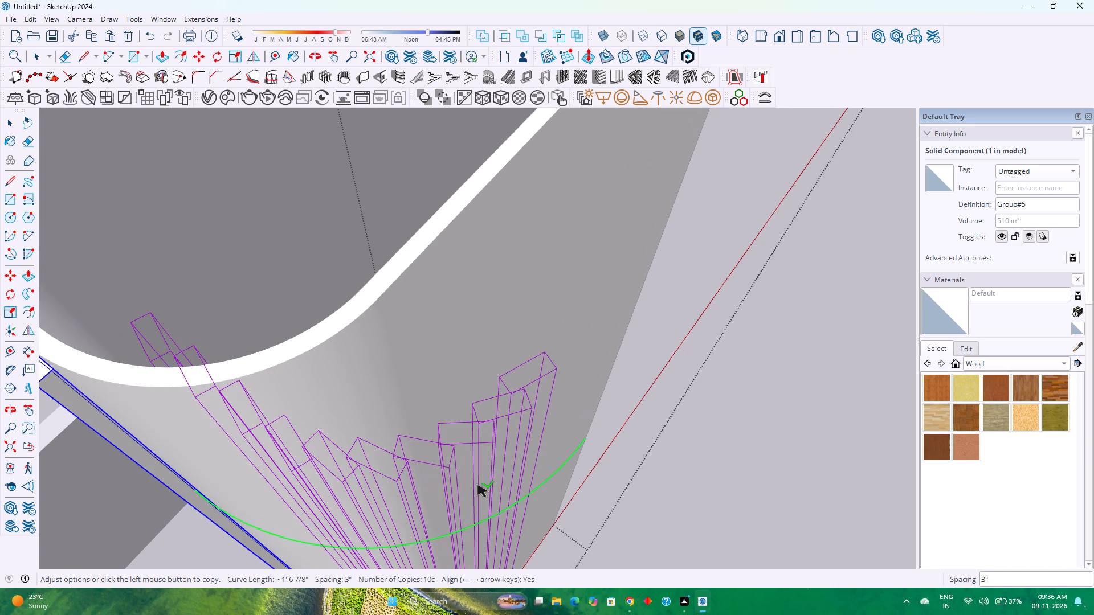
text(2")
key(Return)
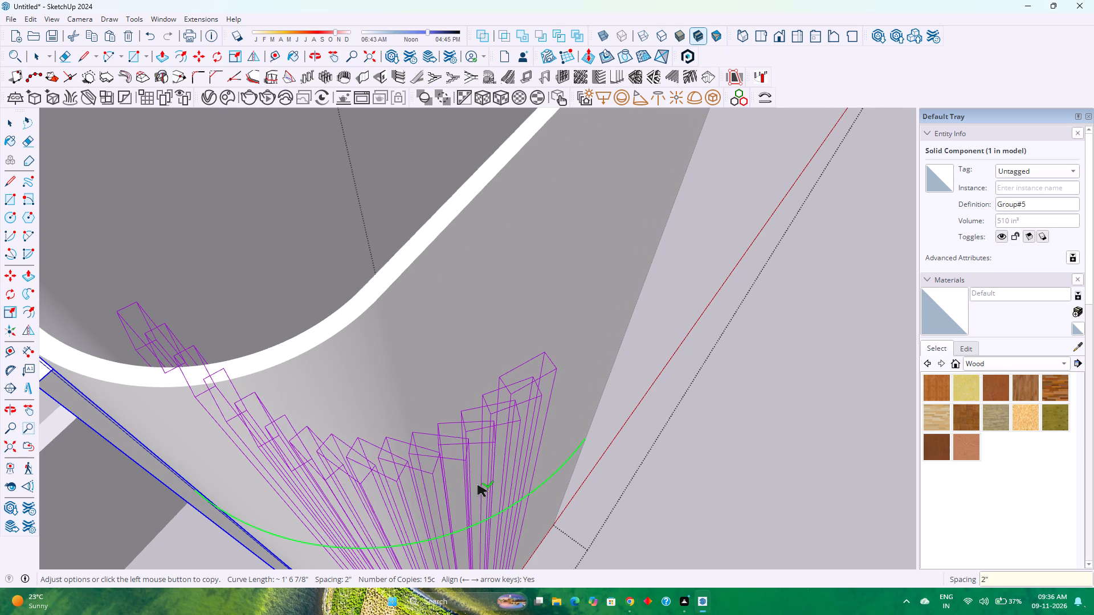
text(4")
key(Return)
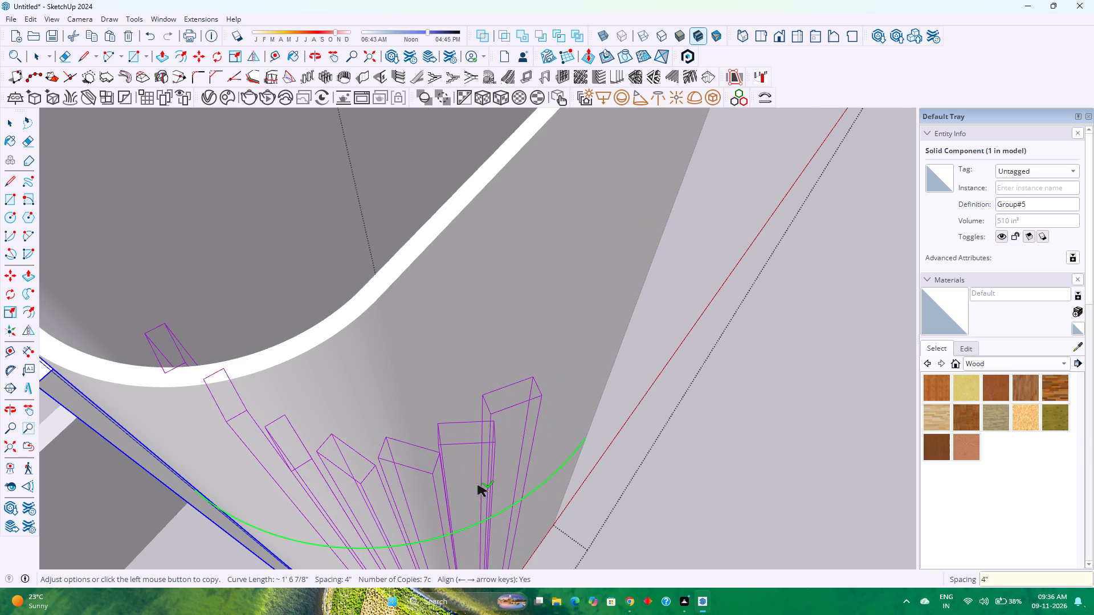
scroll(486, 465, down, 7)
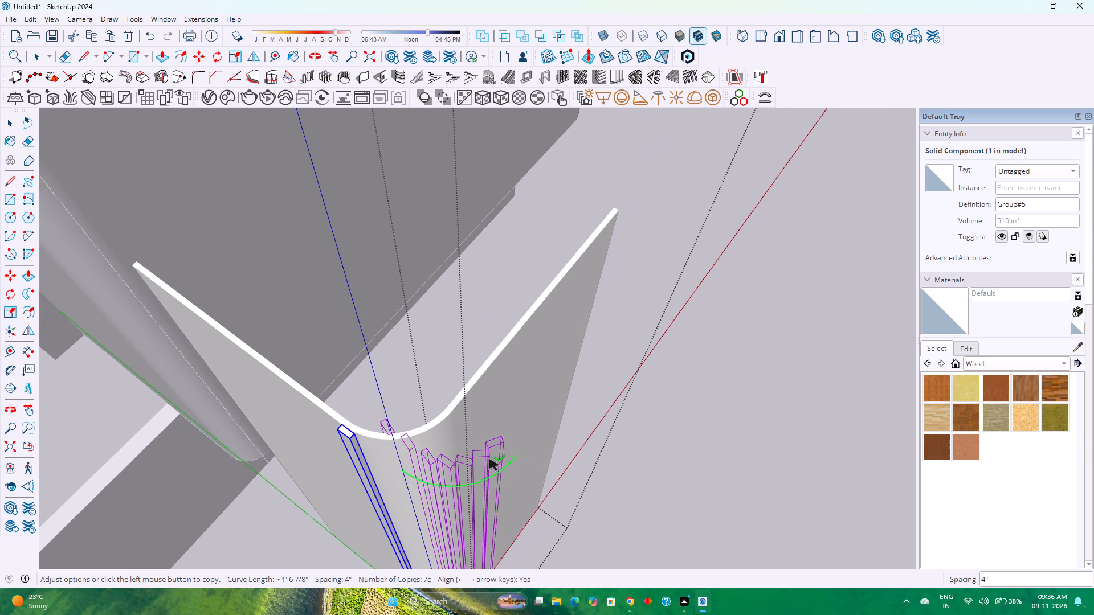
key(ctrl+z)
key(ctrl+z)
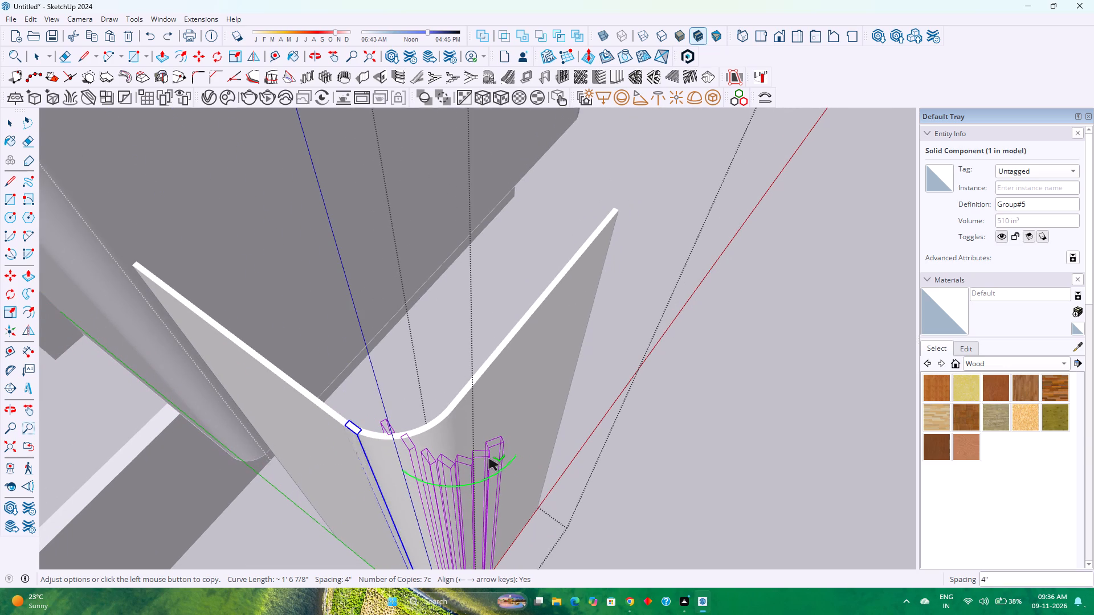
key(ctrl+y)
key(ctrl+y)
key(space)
Select the rounded corner's outer arc and copy the single slat along it with PathCopy.
scroll(346, 414, up, 4)
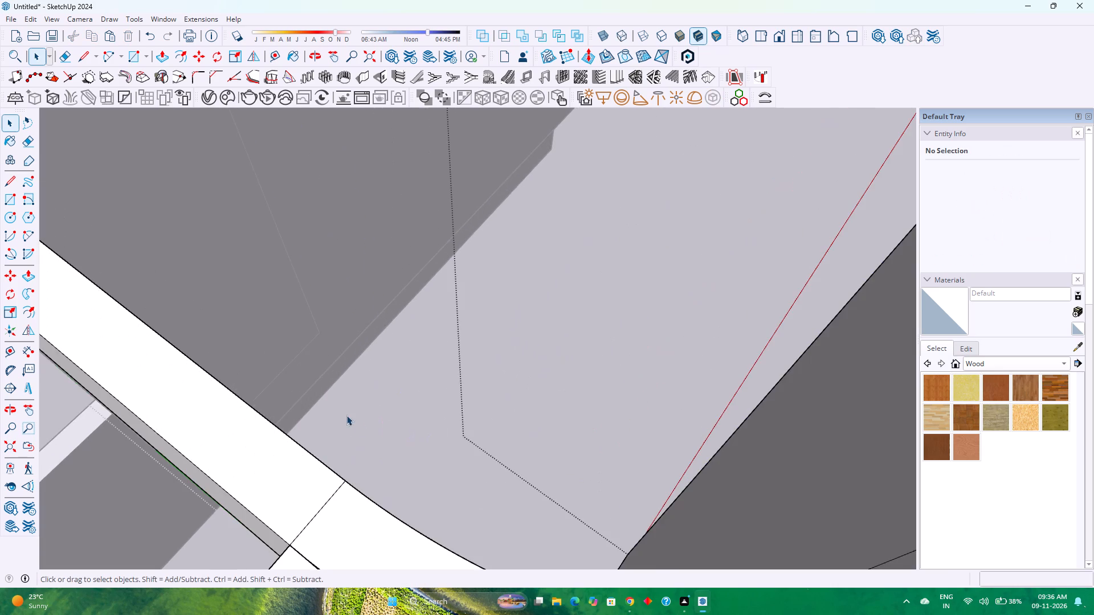
scroll(381, 453, down, 4)
click(407, 475)
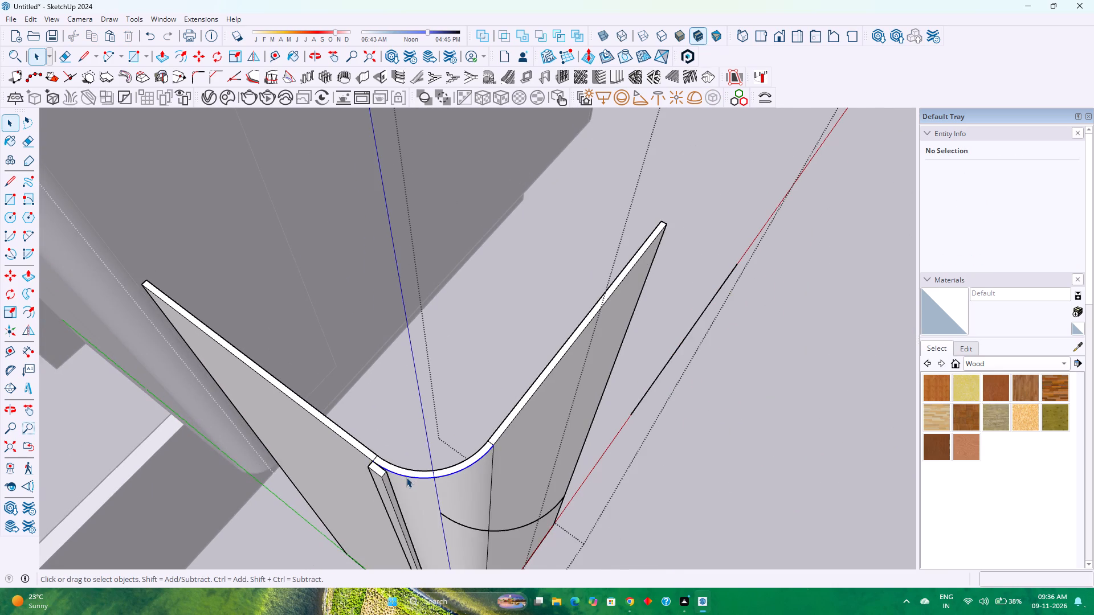
scroll(406, 477, up, 4)
right_click(160, 18)
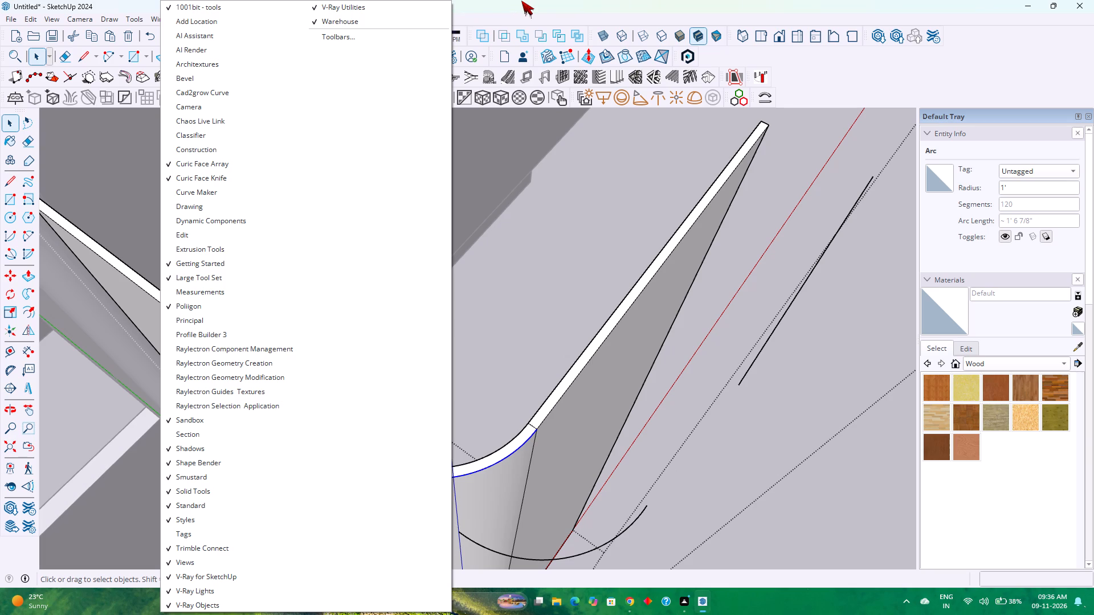
click(521, 1)
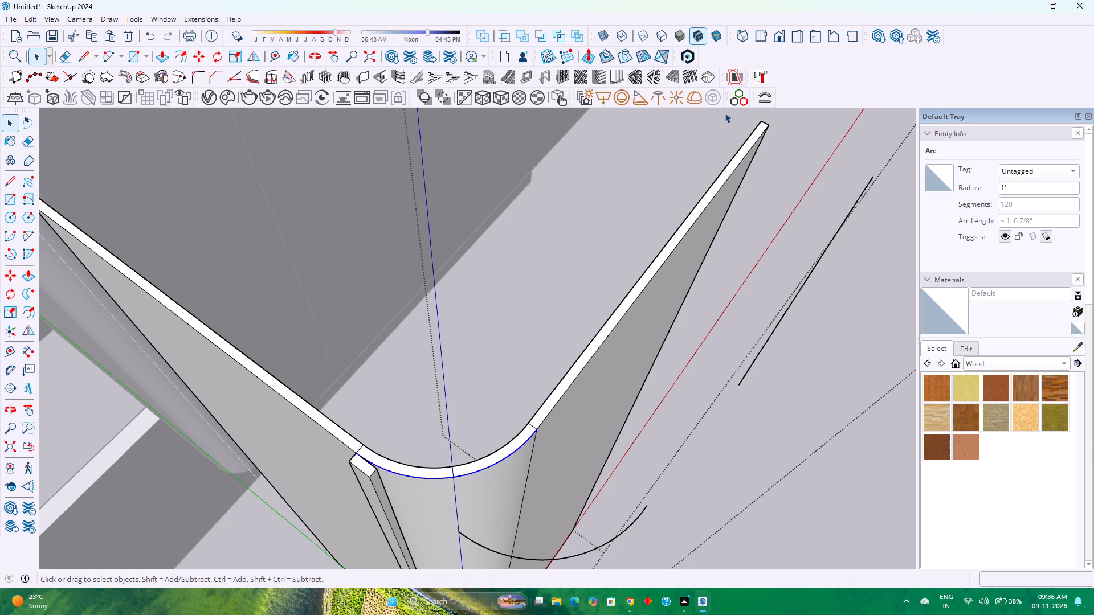
click(763, 77)
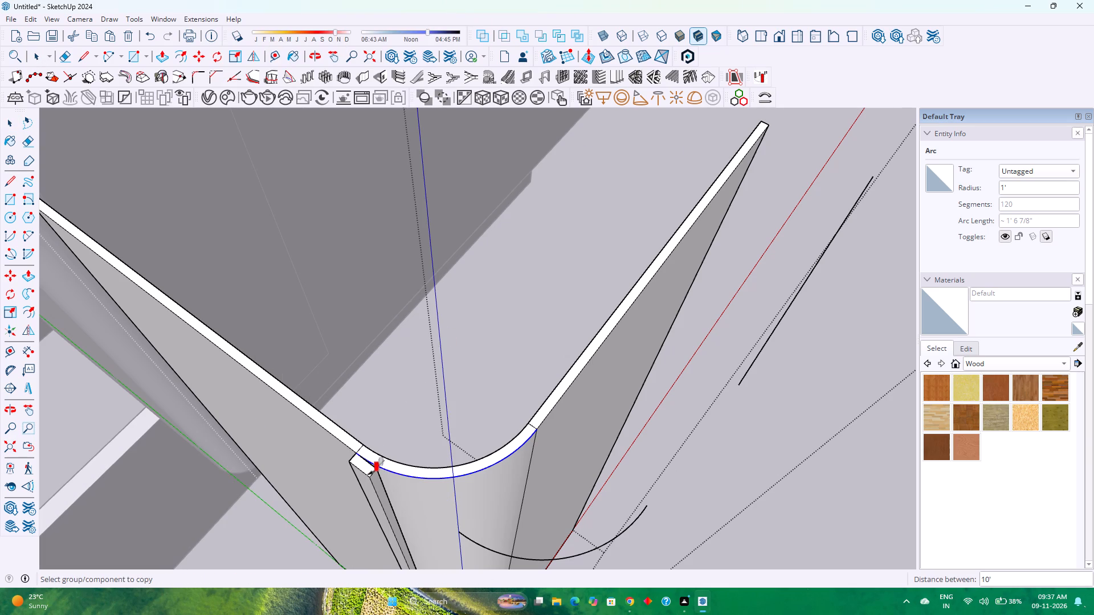
scroll(360, 476, up, 15)
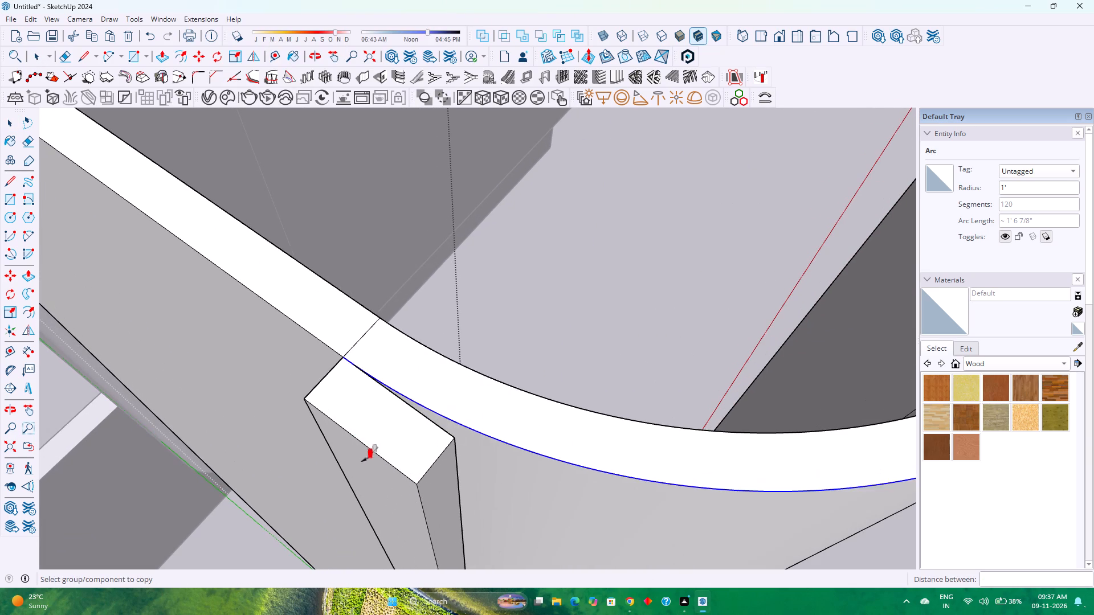
click(360, 462)
scroll(360, 461, down, 14)
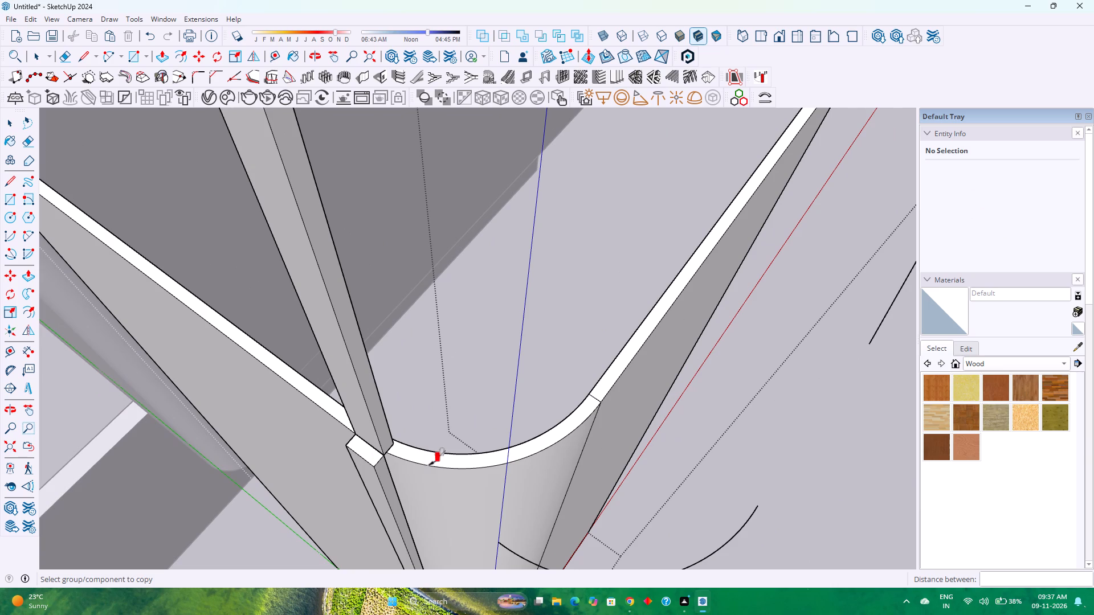
click(427, 466)
click(360, 428)
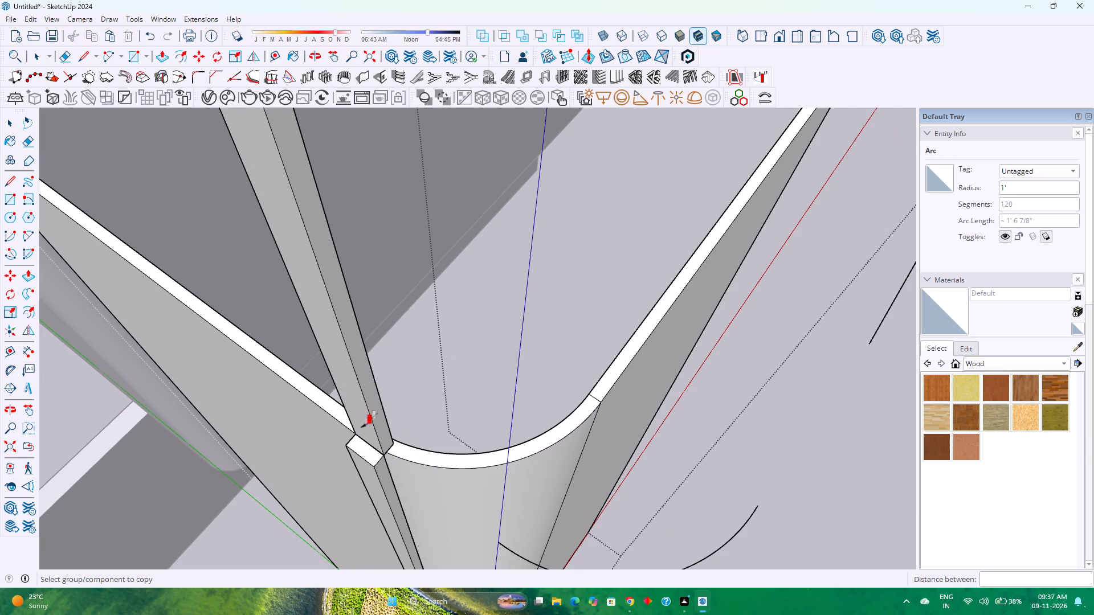
click(360, 467)
Run PathCopy again with the corner's outer arc selected as the path and the original slat as the source.
key(space)
click(363, 469)
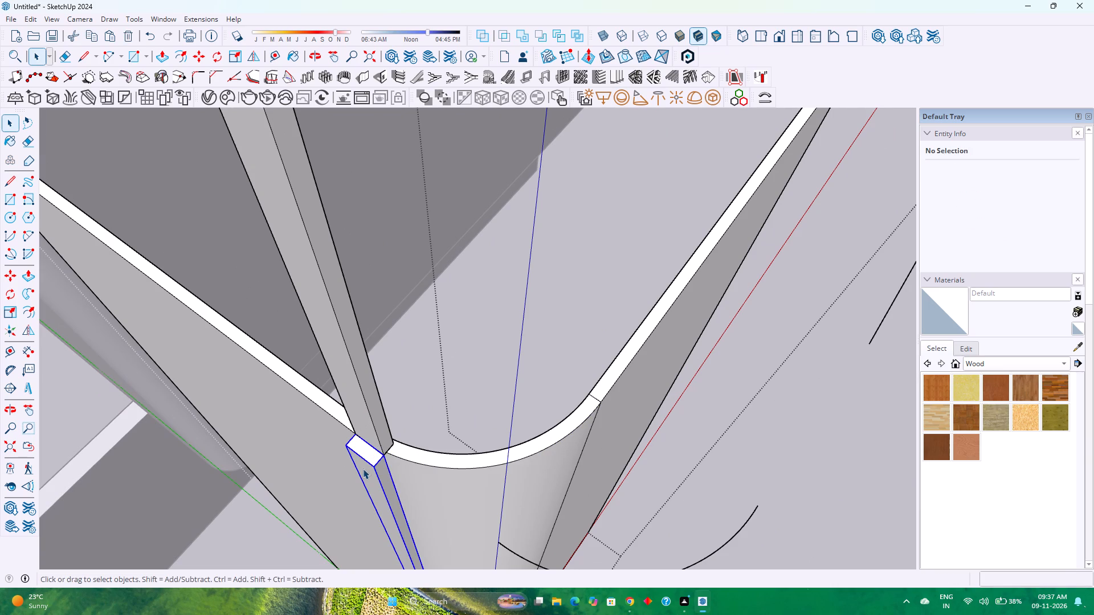
click(753, 73)
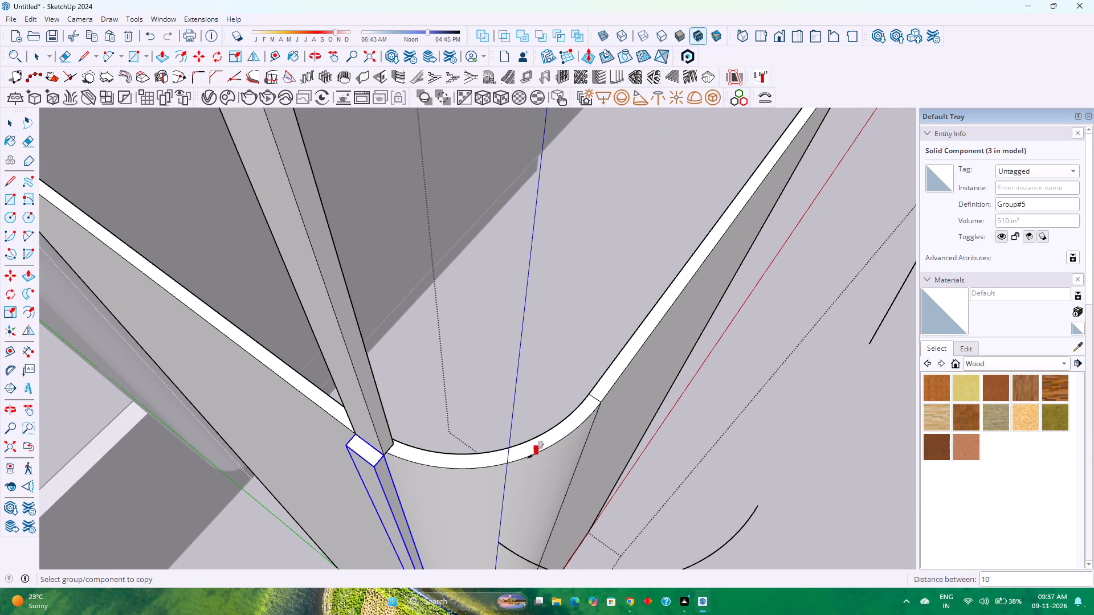
click(516, 461)
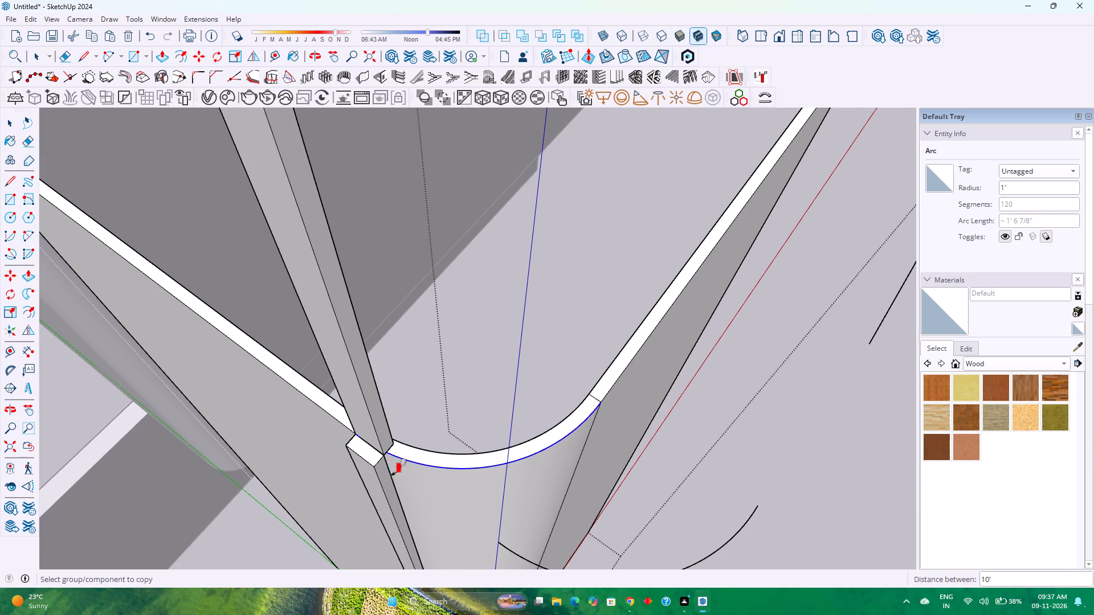
ctrl+click(361, 475)
double_click(361, 410)
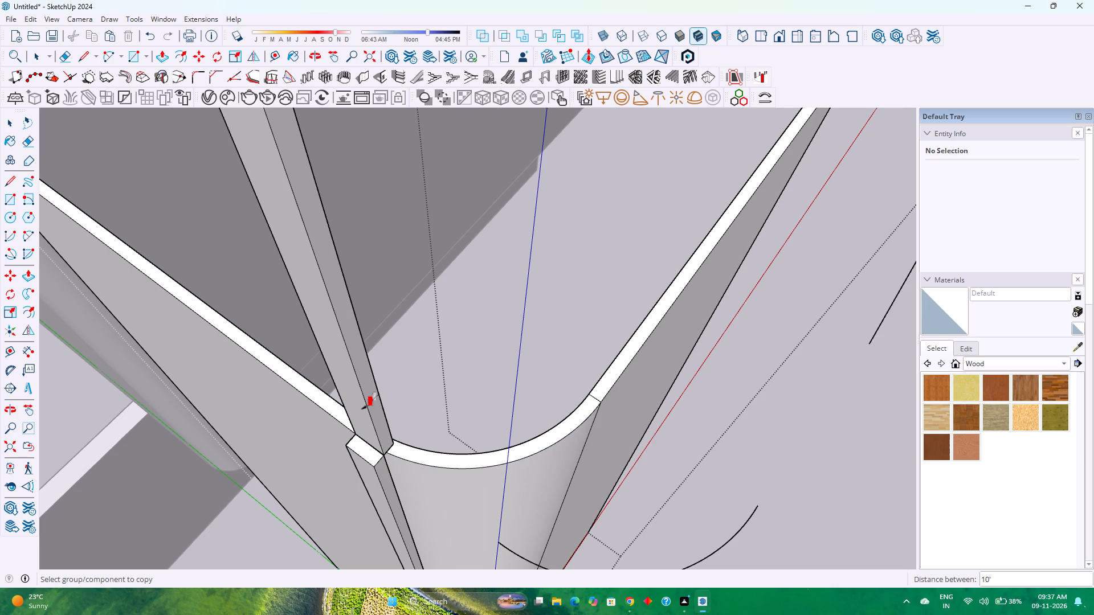
scroll(360, 410, down, 10)
scroll(363, 409, up, 1)
scroll(363, 409, down, 5)
scroll(363, 409, up, 2)
scroll(363, 409, down, 5)
scroll(363, 407, up, 1)
scroll(363, 405, down, 6)
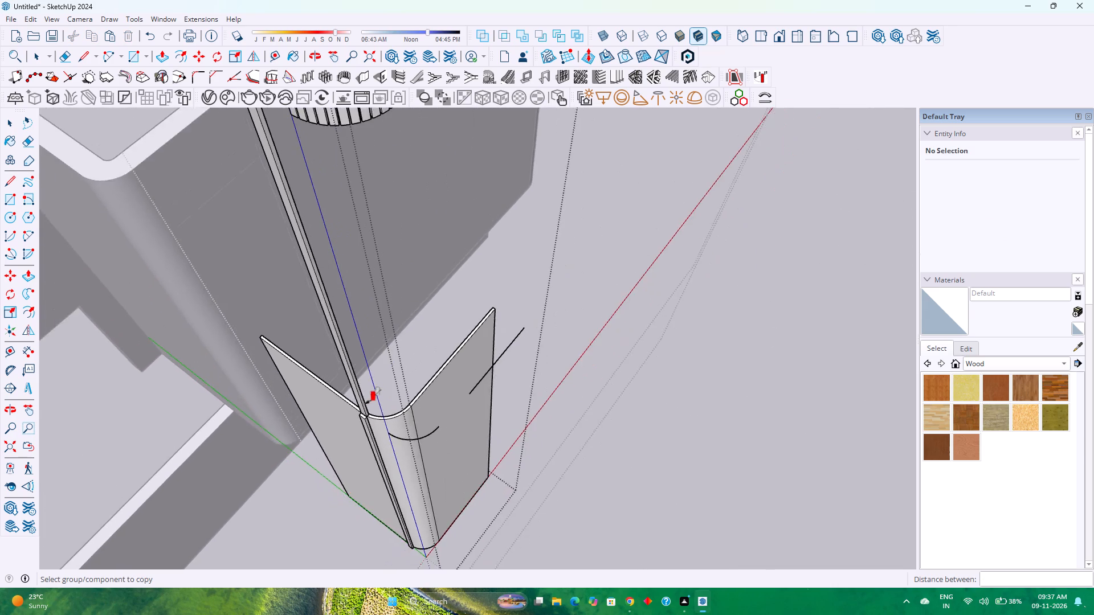
scroll(363, 405, down, 3)
scroll(364, 408, up, 1)
scroll(364, 408, down, 9)
key(space)
Move the bent slat component 29' straight down so its top is level with the top of the rounded corner panel.
scroll(357, 371, up, 5)
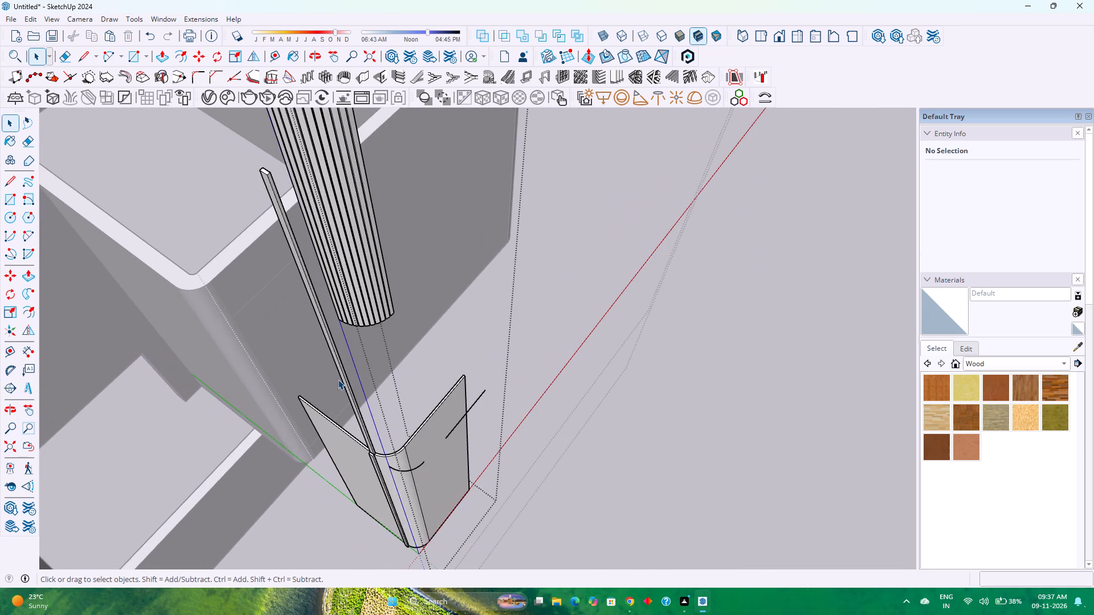
scroll(390, 312, up, 4)
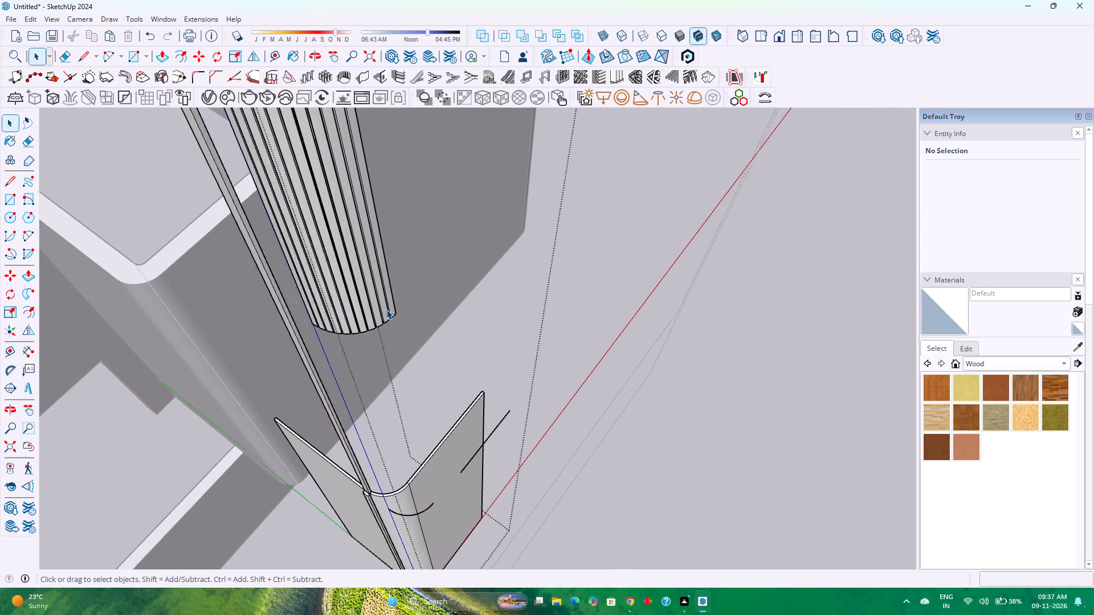
scroll(386, 309, up, 11)
scroll(381, 329, down, 1)
scroll(340, 441, down, 10)
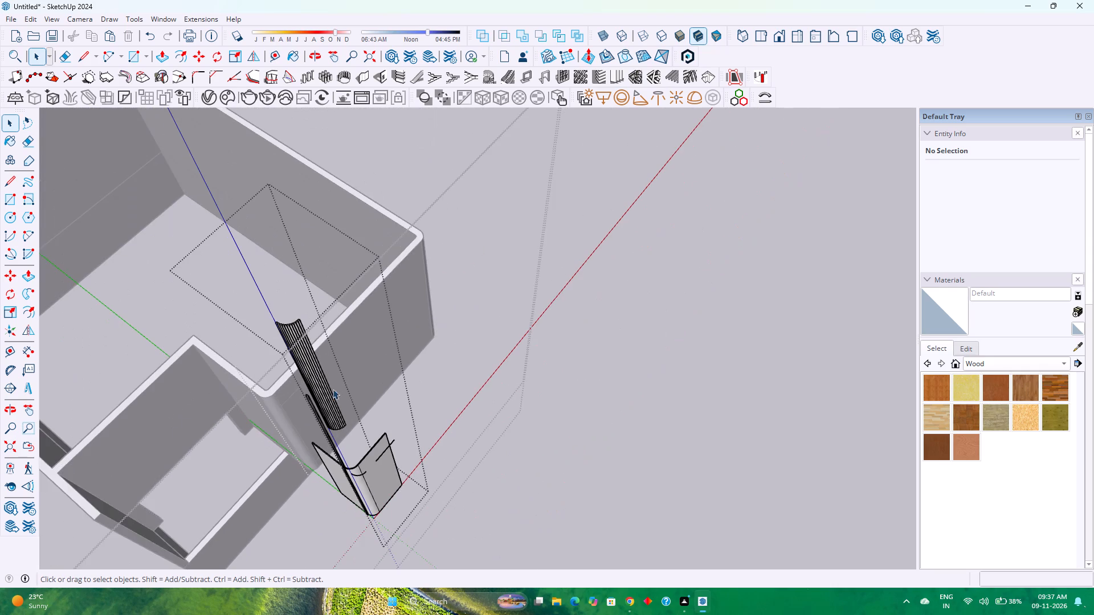
scroll(309, 325, up, 12)
scroll(312, 326, down, 2)
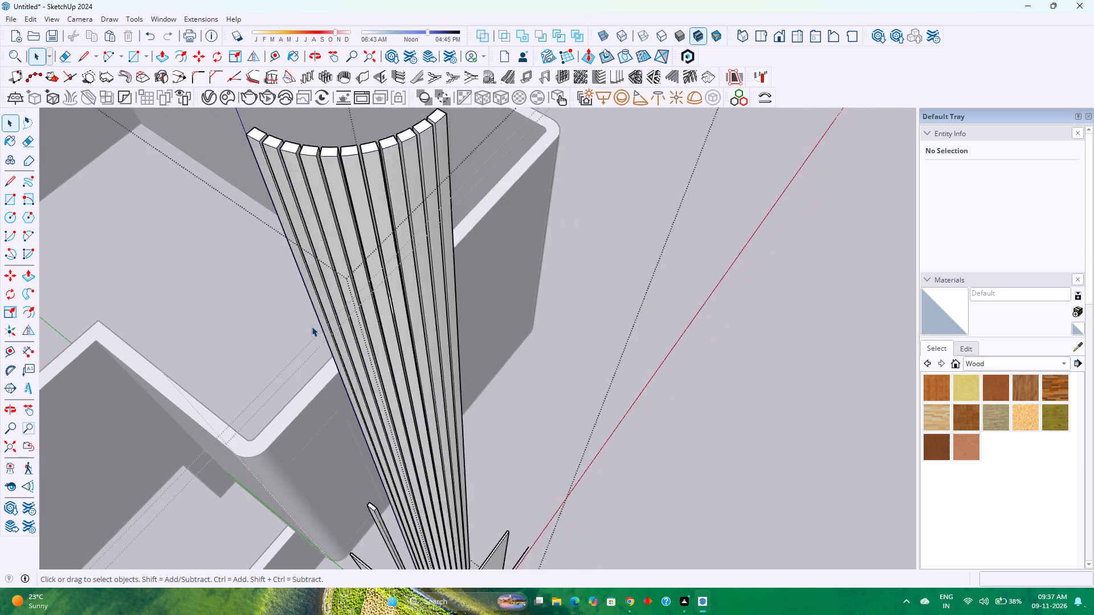
scroll(312, 326, down, 3)
click(333, 302)
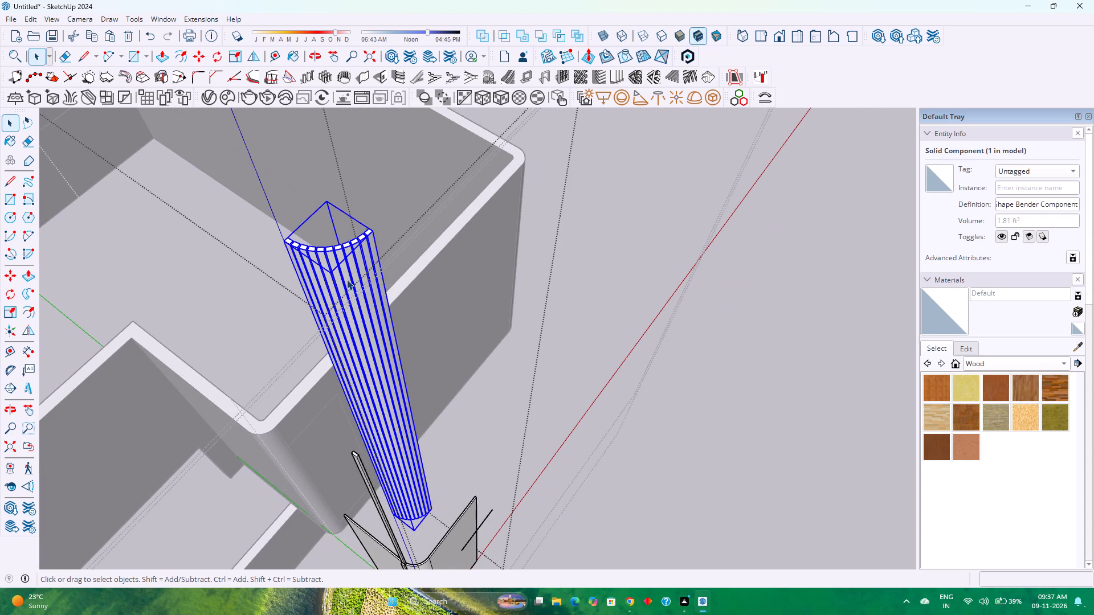
key(m)
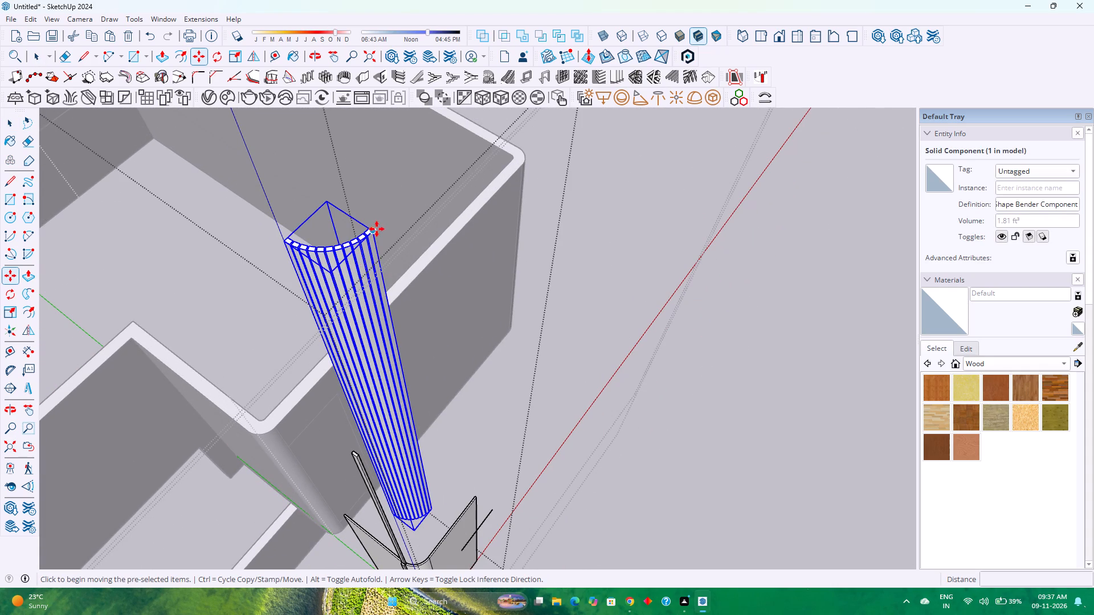
click(377, 229)
key(Up)
scroll(415, 458, down, 4)
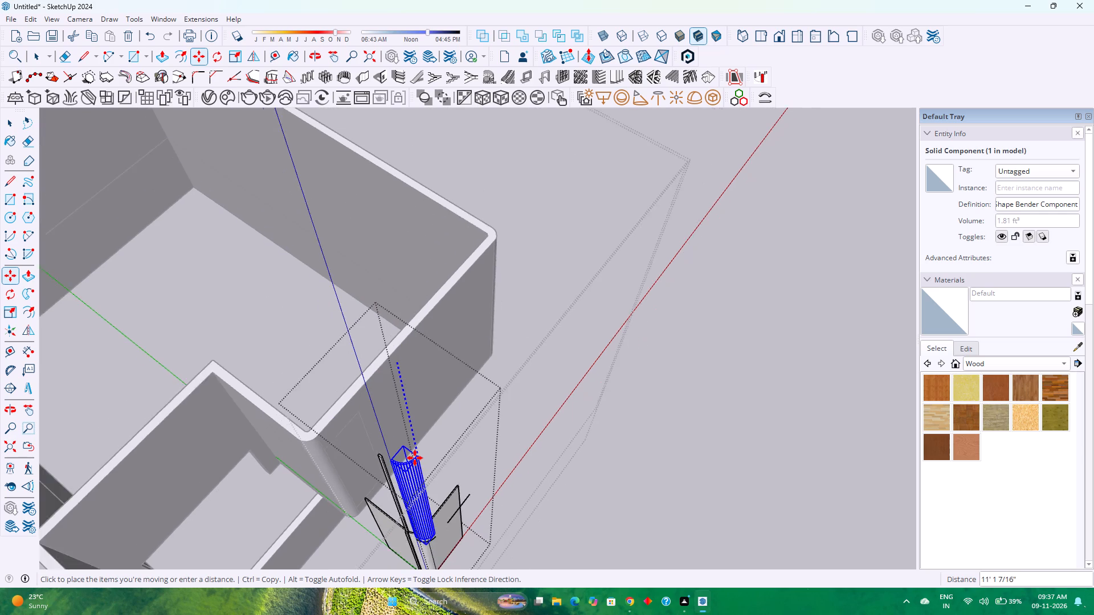
scroll(415, 458, down, 6)
shift+middle_drag(424, 489, 399, 417)
scroll(395, 473, up, 11)
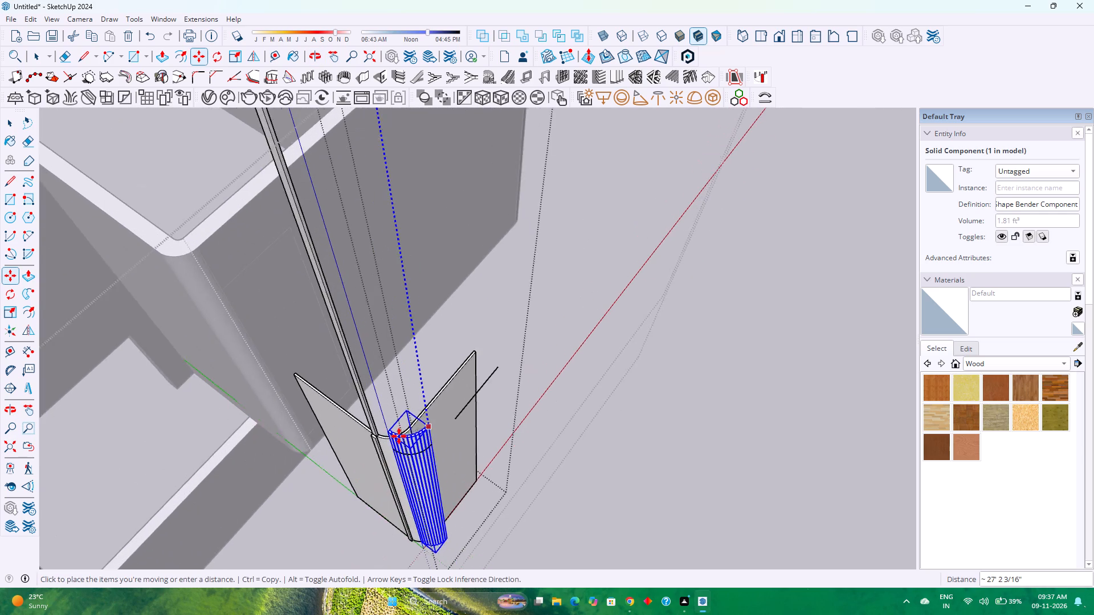
scroll(399, 436, up, 14)
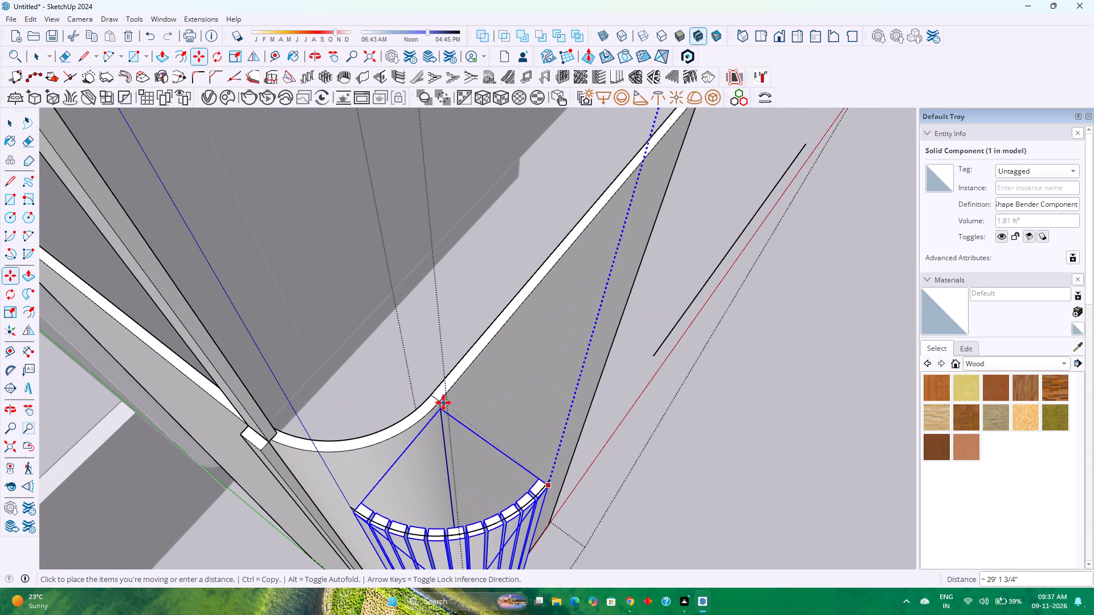
click(432, 400)
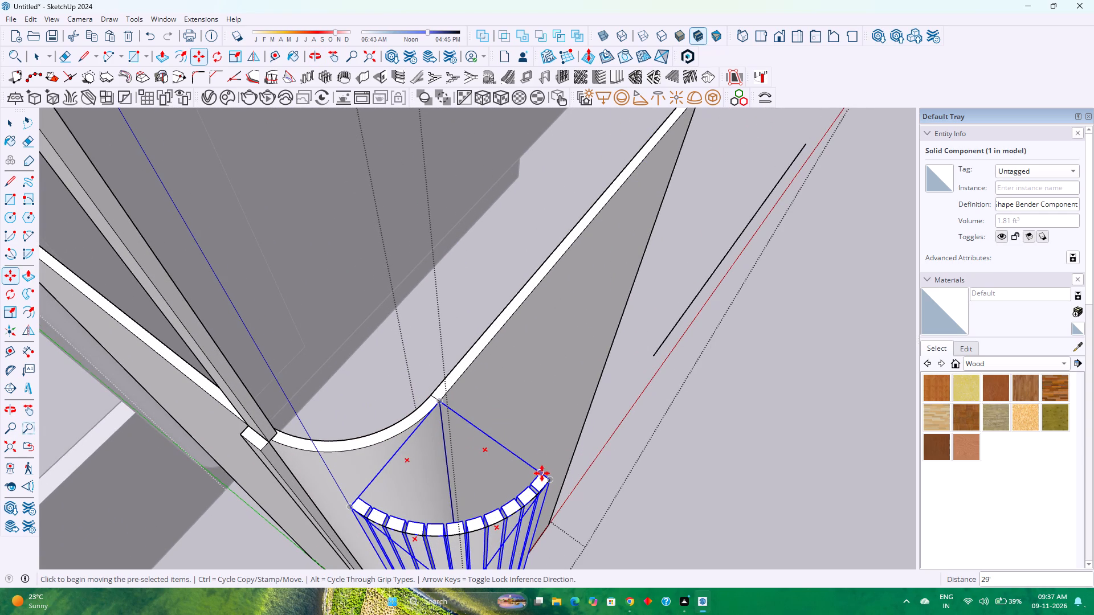
Move the bent slat component 11" along the green axis onto the outer face of the rounded corner.
click(542, 473)
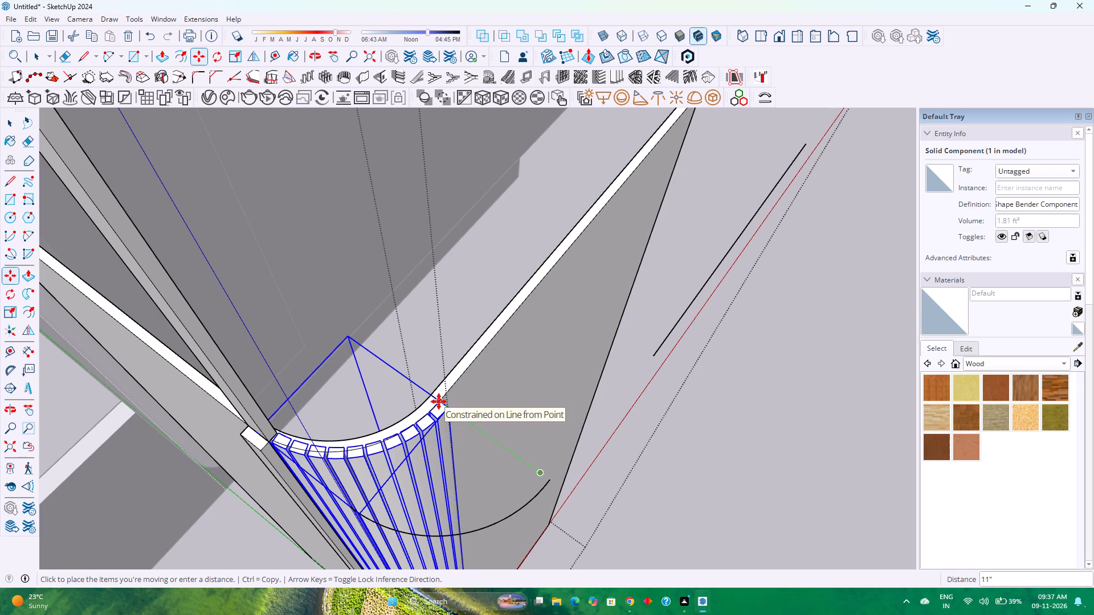
click(439, 401)
Delete the leftover single slat copies standing where the rounded corner meets the straight panel.
scroll(308, 453, up, 4)
middle_drag(296, 462, 464, 471)
middle_click(465, 471)
scroll(466, 469, down, 6)
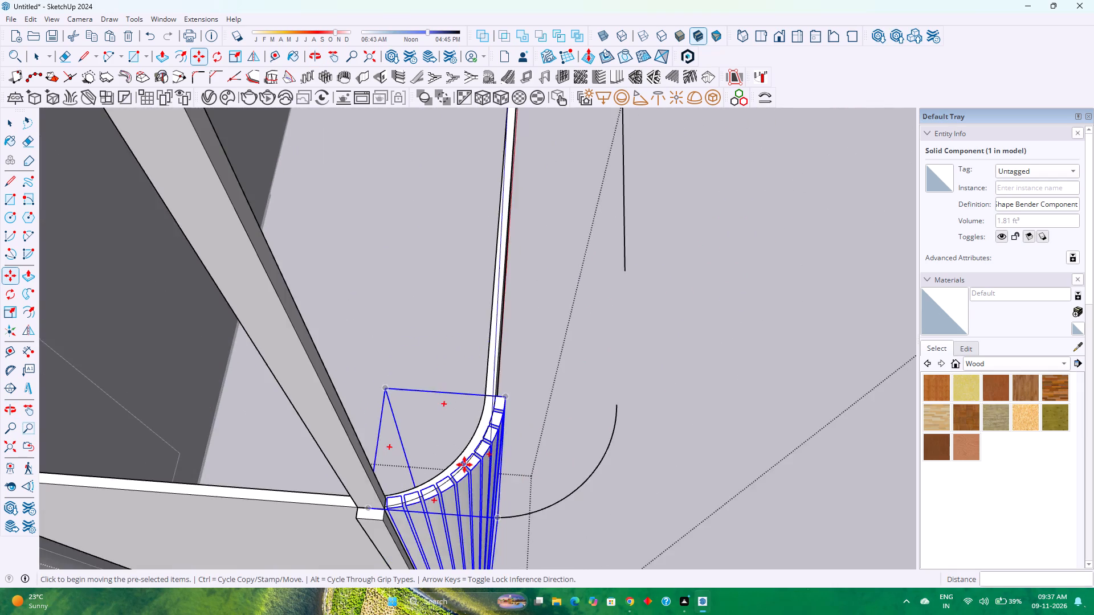
scroll(464, 465, down, 3)
key(space)
click(378, 407)
key(Delete)
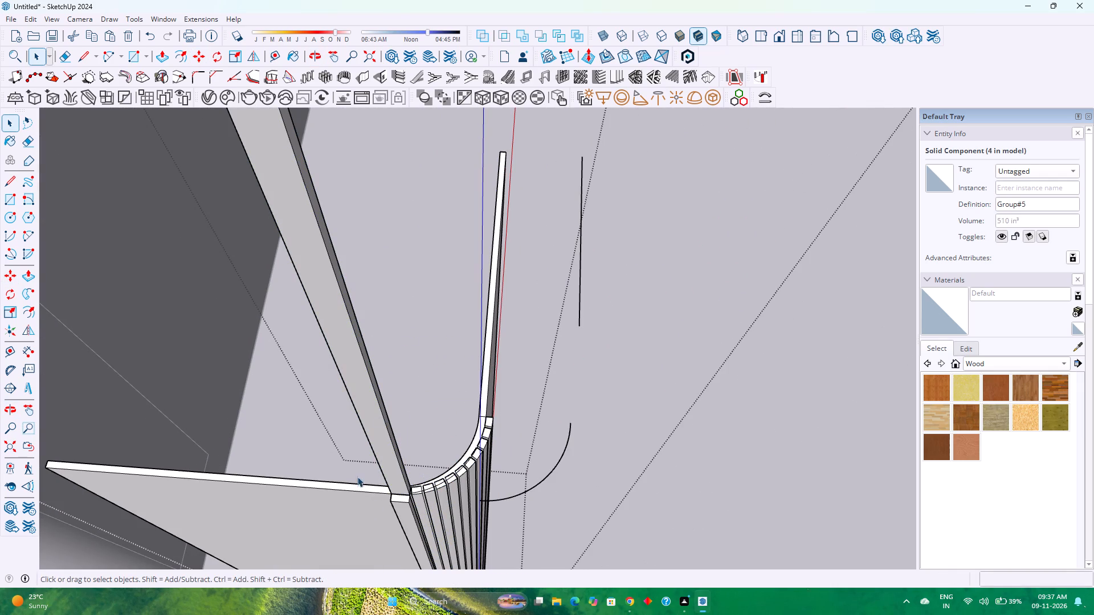
click(391, 455)
key(Delete)
click(391, 460)
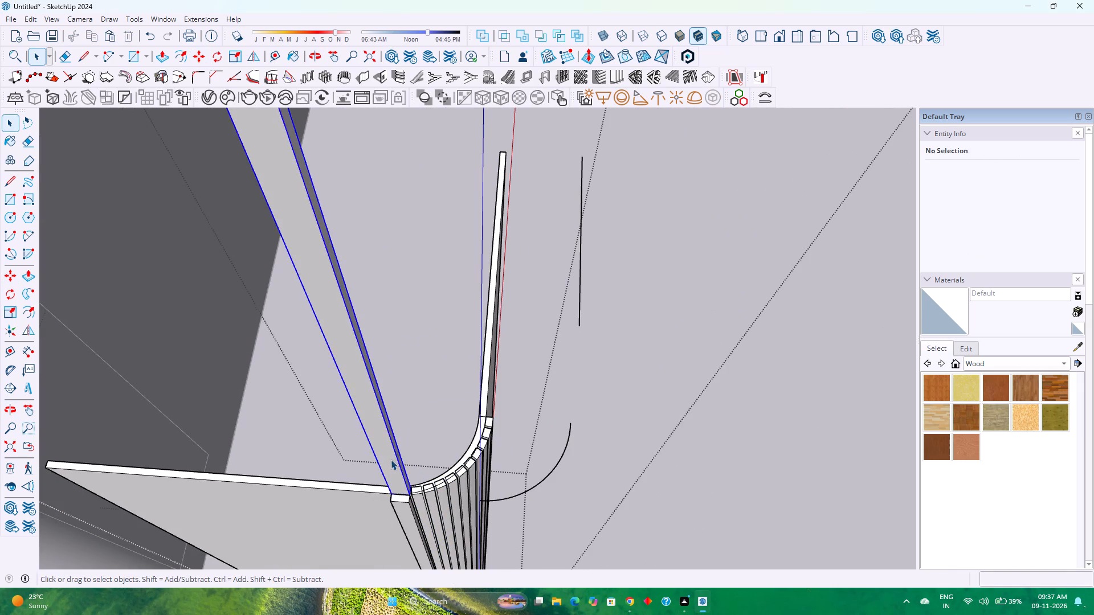
key(Delete)
click(405, 515)
key(Delete)
scroll(415, 507, up, 3)
click(416, 507)
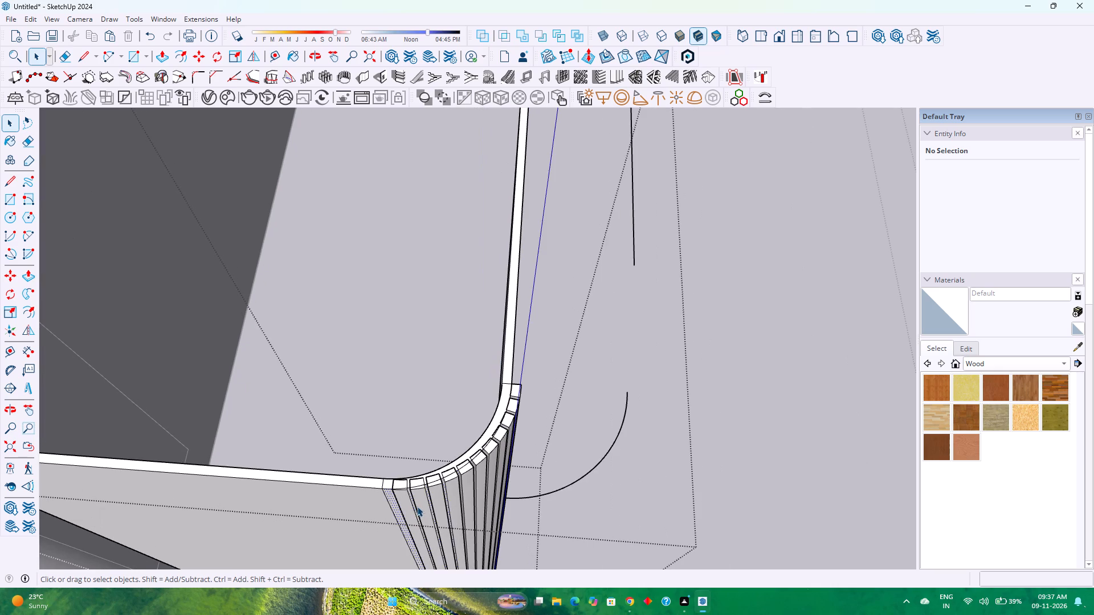
Scale the bent slat component along the green axis so it reaches the end of the corner's outer curve.
scroll(488, 461, up, 1)
click(516, 405)
scroll(513, 416, up, 1)
scroll(458, 473, up, 1)
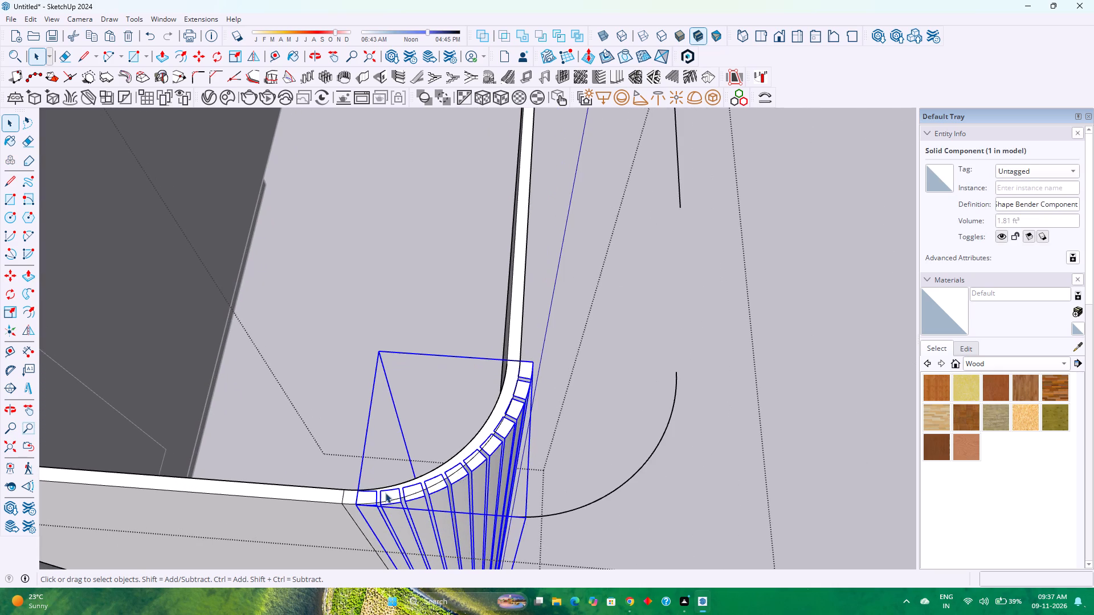
shift+middle_drag(384, 493, 484, 384)
key(s)
scroll(454, 411, down, 1)
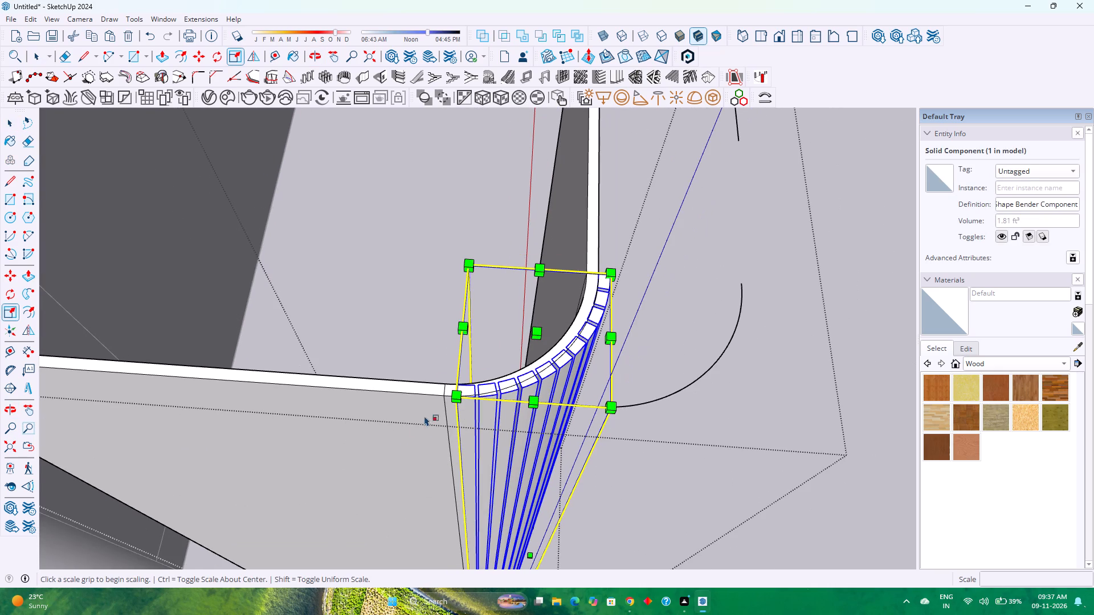
middle_drag(422, 430, 711, 389)
middle_click(711, 389)
middle_drag(533, 428, 696, 465)
middle_click(696, 465)
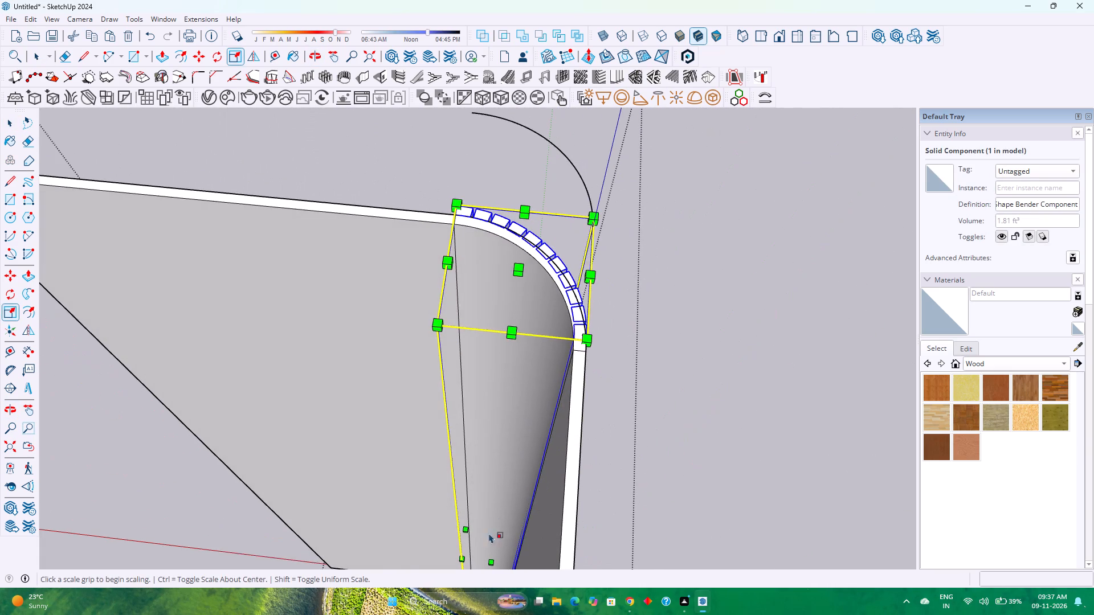
shift+scroll(509, 510, down, 2)
shift+middle_drag(509, 510, 525, 457)
click(510, 509)
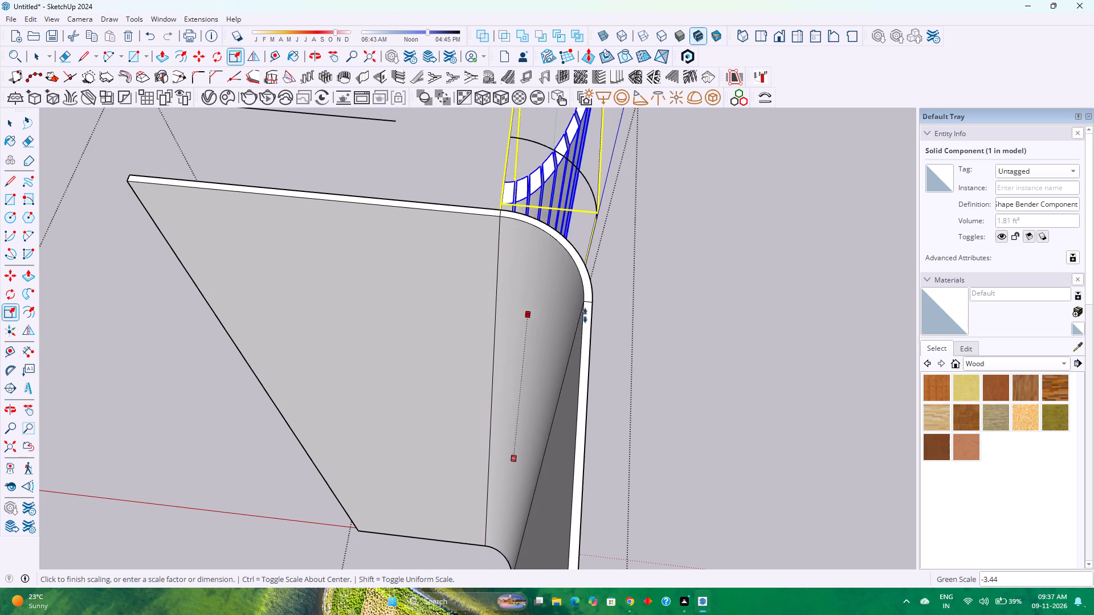
click(594, 302)
Scale the bent slat component along the red axis by a factor of 1.10.
scroll(612, 338, up, 1)
middle_drag(611, 341, 415, 350)
middle_click(409, 350)
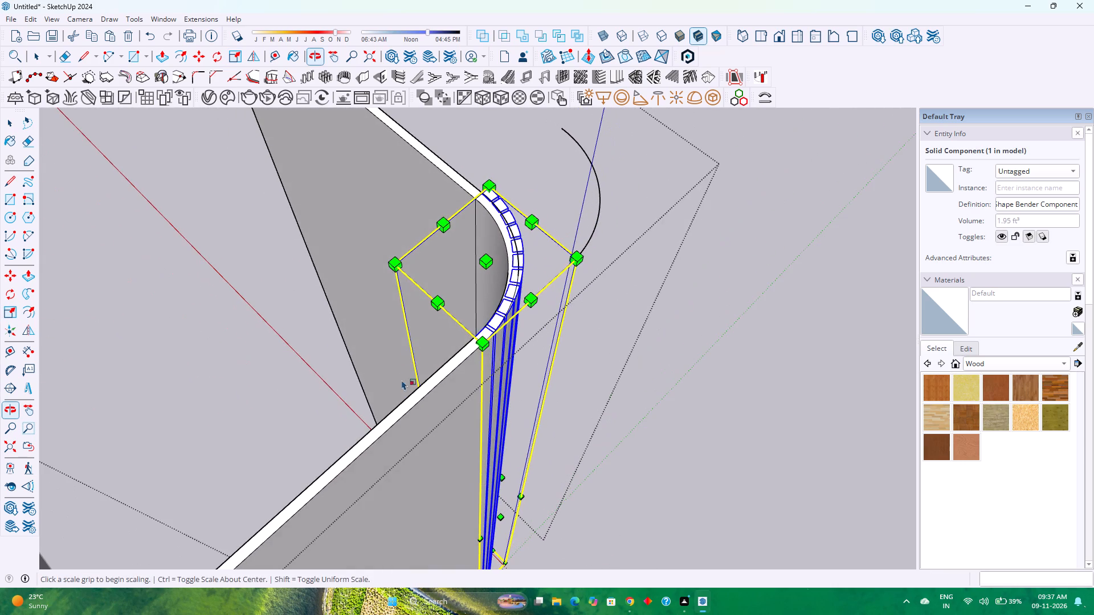
scroll(500, 480, down, 2)
click(501, 514)
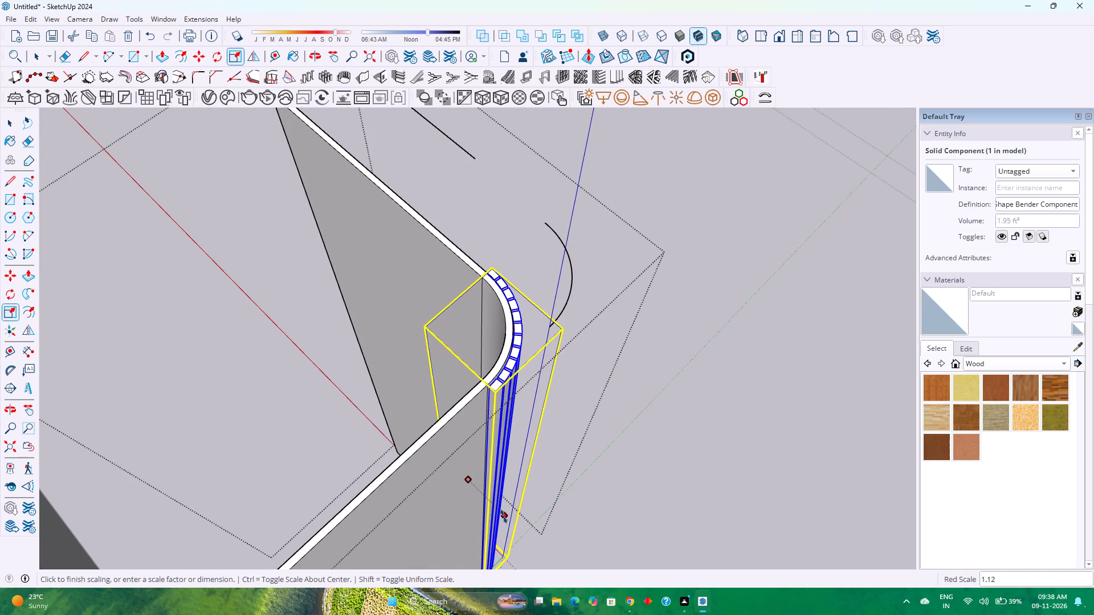
scroll(504, 516, up, 5)
scroll(504, 516, down, 5)
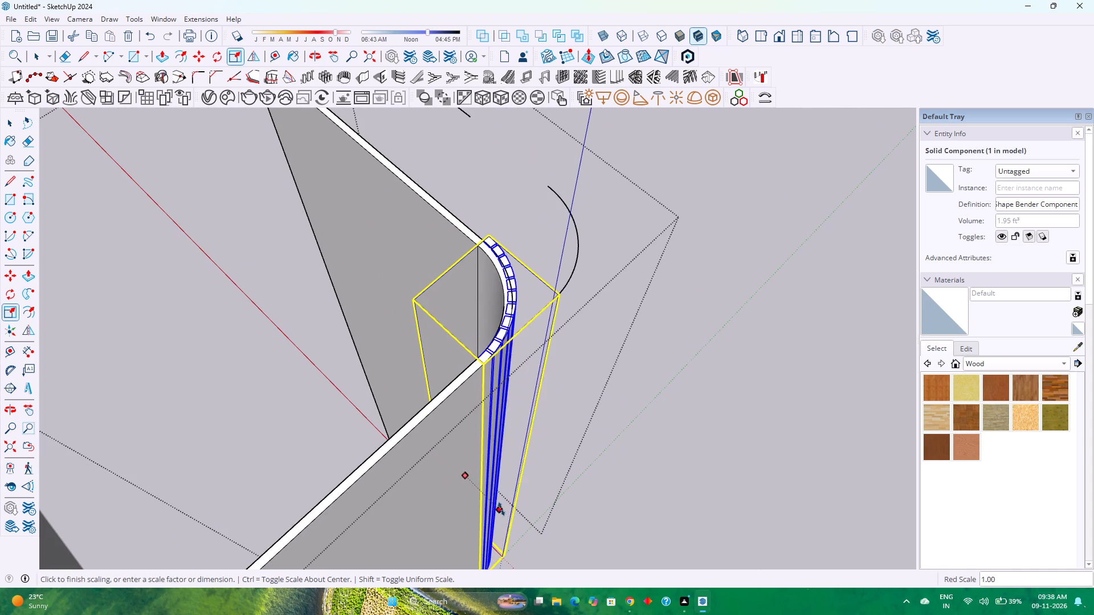
text(1.10)
key(Return)
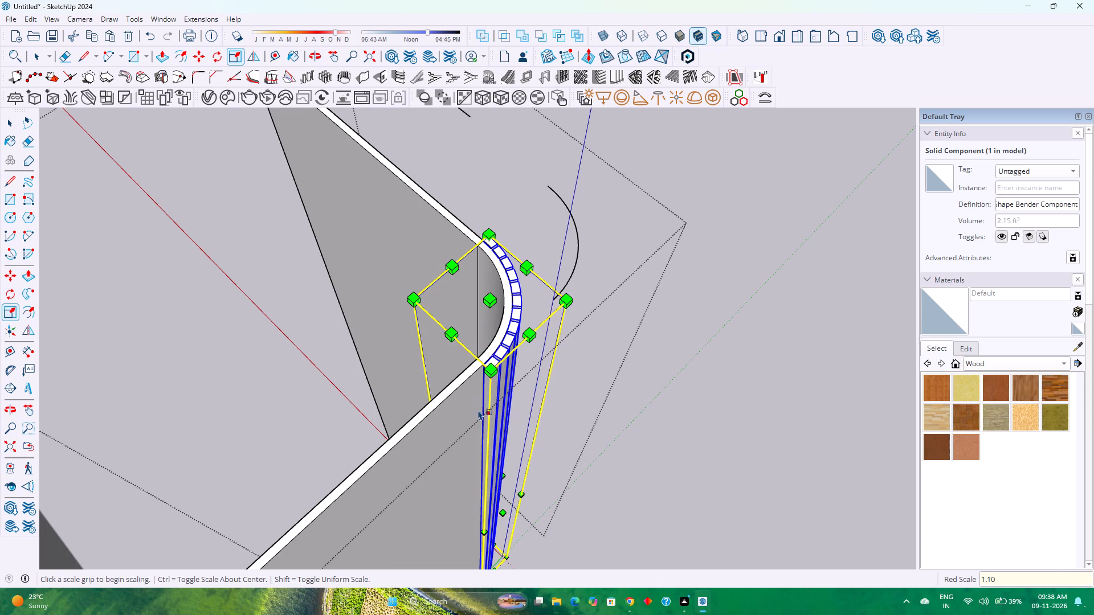
Check how the slats fit the curve and revise the red scale factor to 1.09.
scroll(452, 352, up, 5)
middle_drag(569, 362, 533, 407)
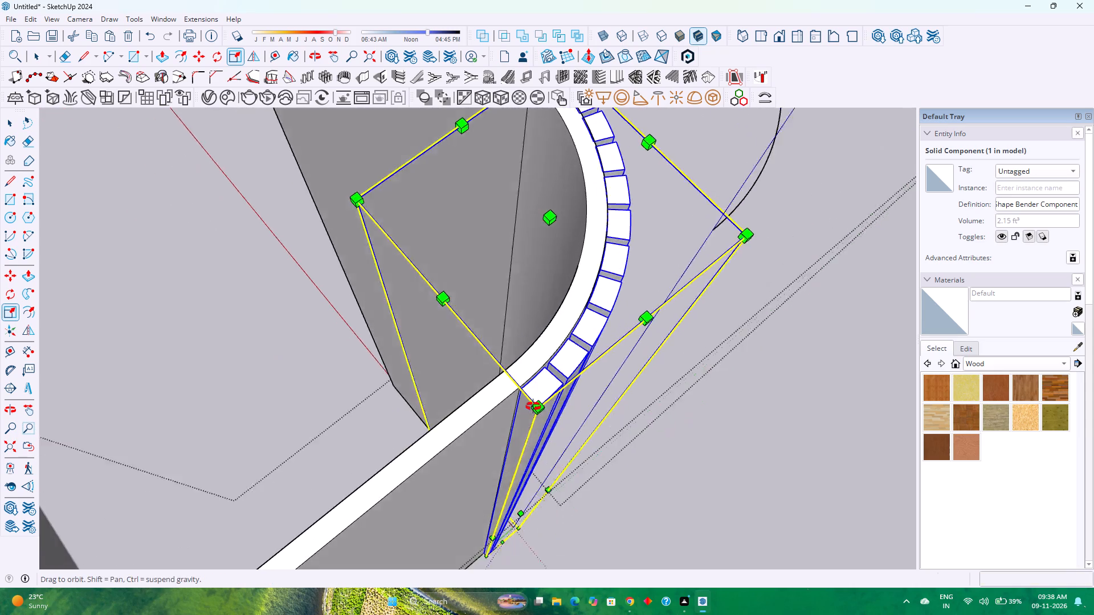
middle_drag(533, 407, 504, 445)
scroll(512, 400, down, 3)
shift+middle_drag(573, 341, 549, 496)
middle_click(549, 496)
scroll(548, 274, up, 4)
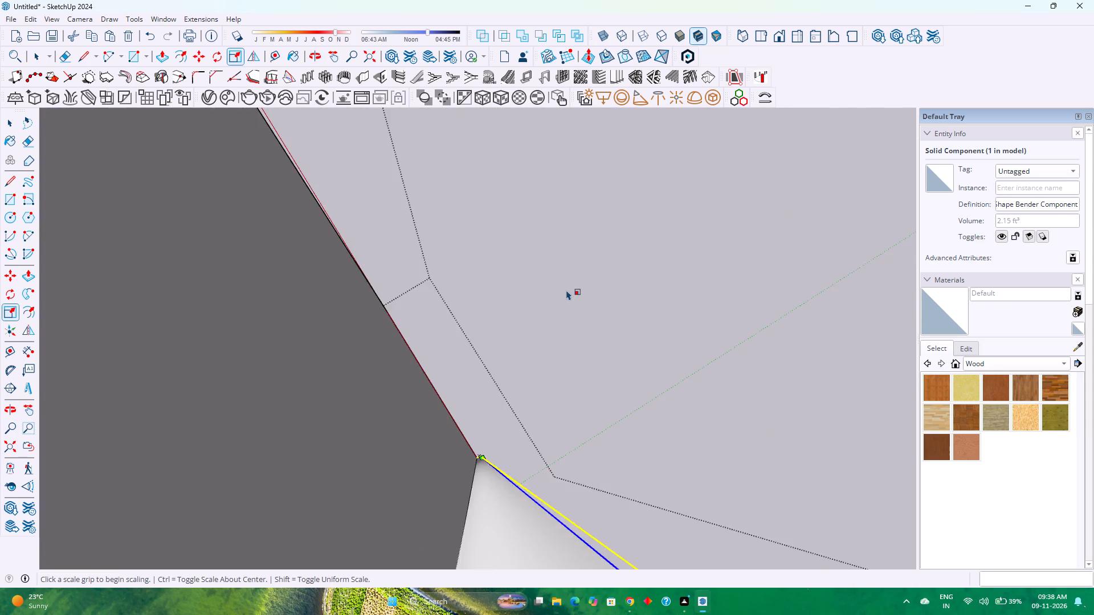
scroll(566, 290, down, 4)
middle_drag(593, 327, 359, 296)
shift+scroll(569, 438, up, 1)
shift+middle_drag(566, 436, 533, 376)
shift+middle_click(533, 376)
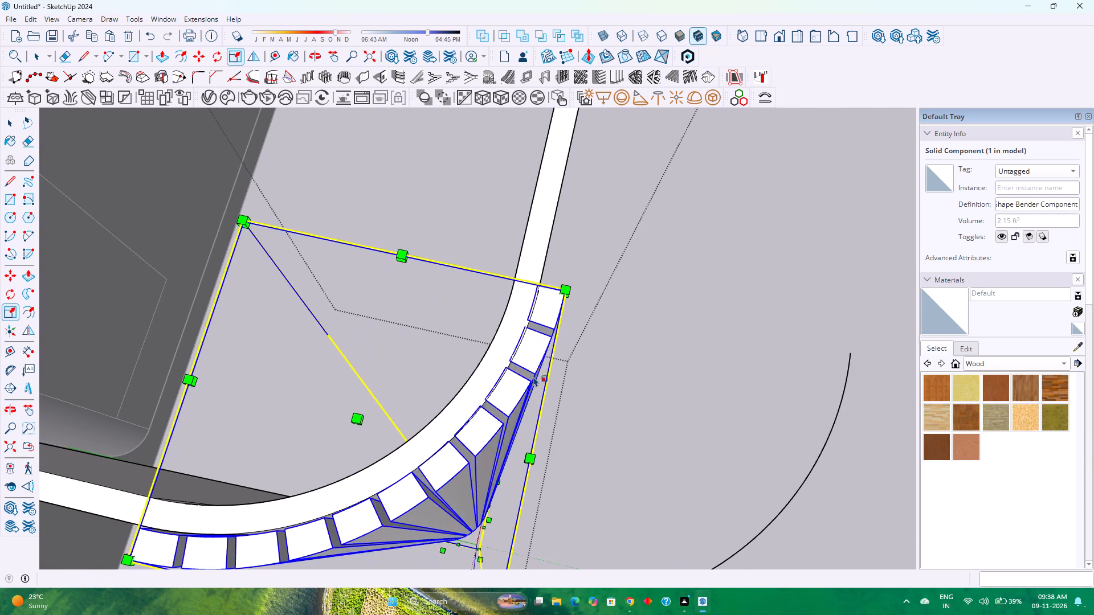
scroll(539, 392, down, 1)
key(1)
text(.09)
key(Return)
Scale the bent slat component along the green axis by about 1.01 to fit the corner's outer curve.
scroll(224, 501, up, 4)
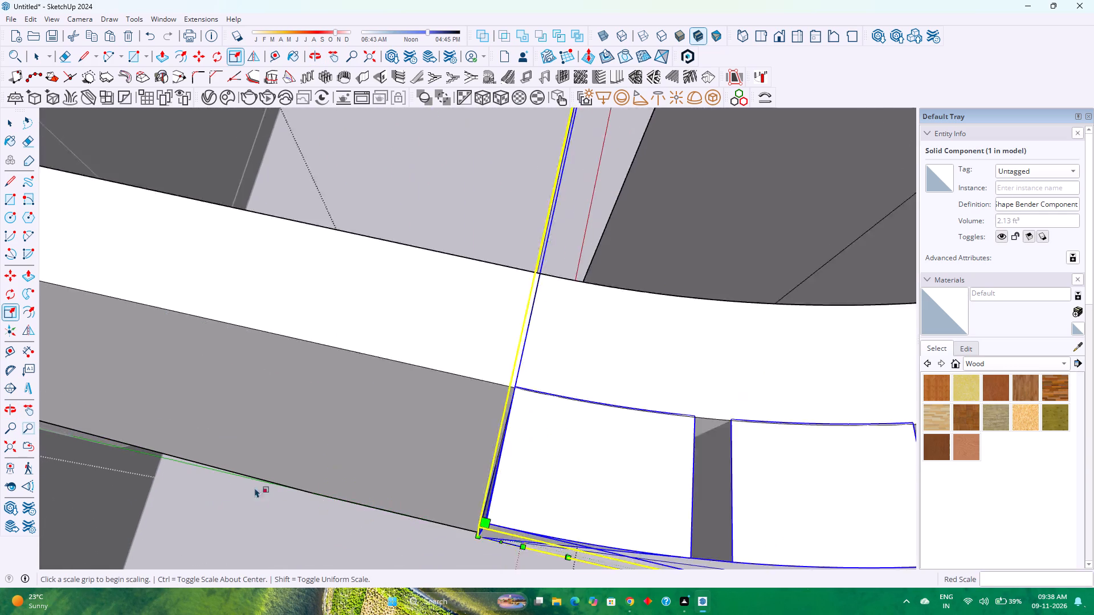
scroll(324, 474, down, 4)
scroll(481, 452, up, 2)
scroll(481, 452, down, 6)
middle_drag(585, 446, 361, 412)
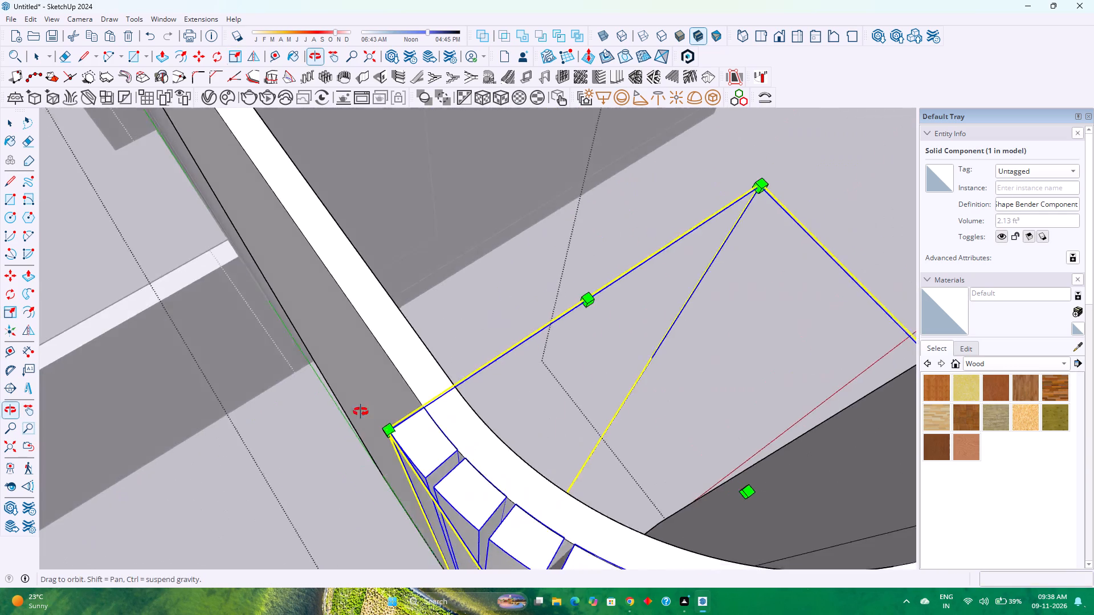
middle_drag(361, 412, 360, 411)
scroll(358, 411, down, 8)
scroll(467, 507, up, 5)
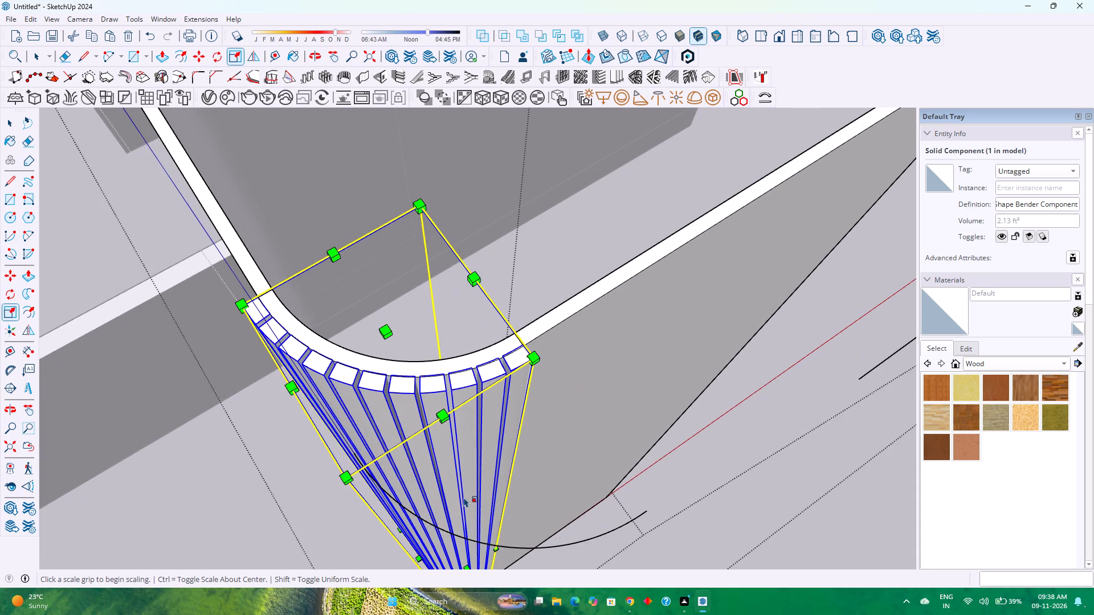
shift+middle_drag(463, 497, 457, 408)
click(464, 522)
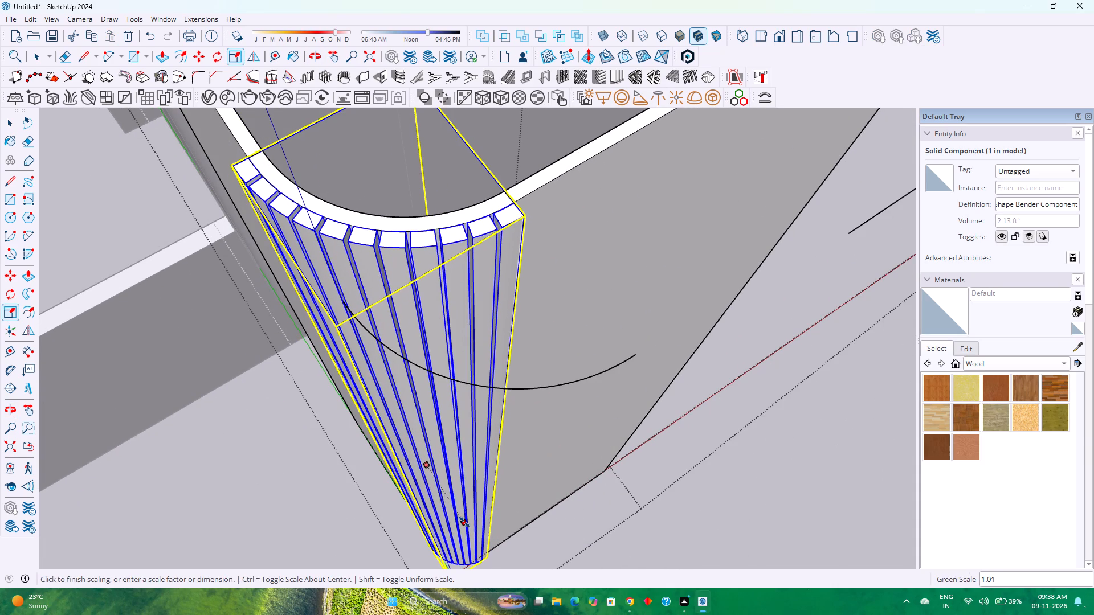
click(464, 522)
scroll(484, 337, up, 3)
middle_drag(485, 337, 482, 486)
scroll(437, 427, down, 3)
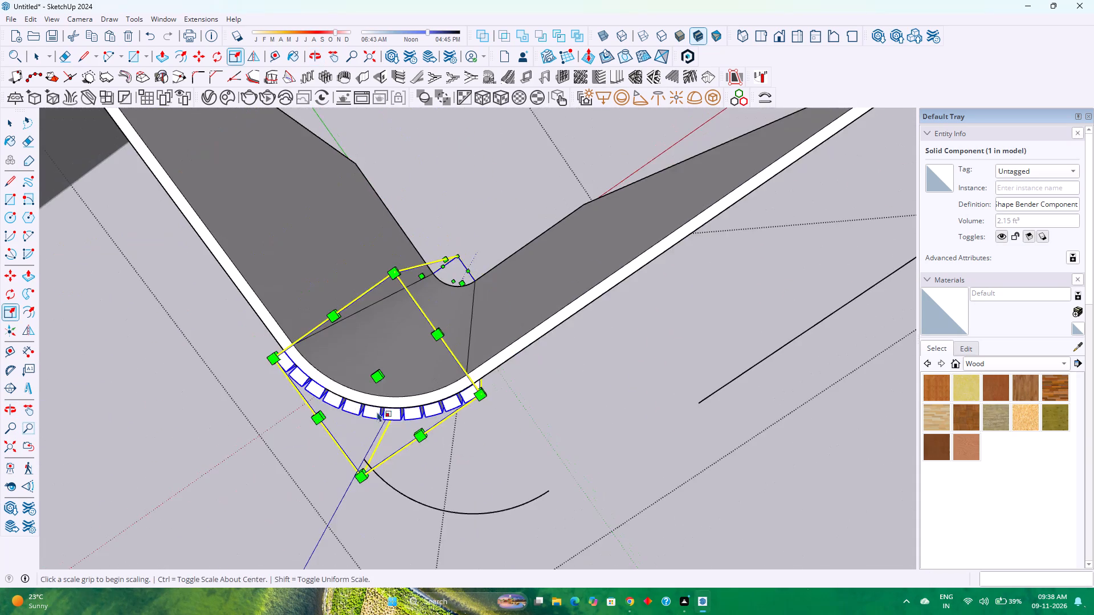
shift+middle_drag(333, 408, 458, 392)
key(space)
key(Escape)
Delete the loose arc and the straight construction line left in front of the corner panel.
scroll(455, 371, down, 4)
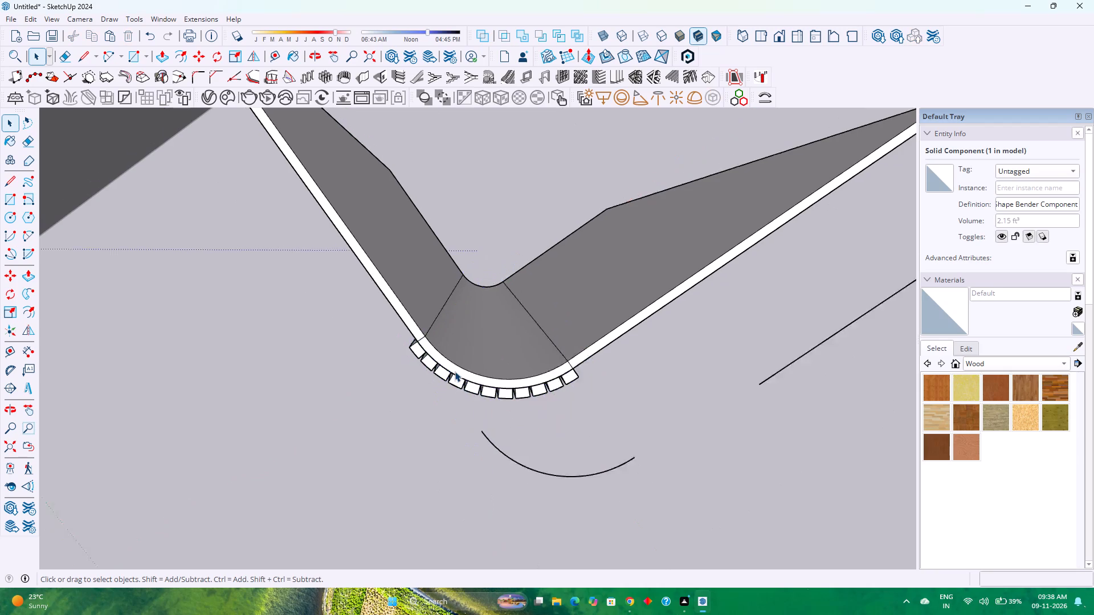
middle_drag(480, 458, 432, 342)
scroll(435, 334, down, 4)
shift+middle_drag(451, 340, 468, 396)
shift+middle_click(468, 396)
click(534, 407)
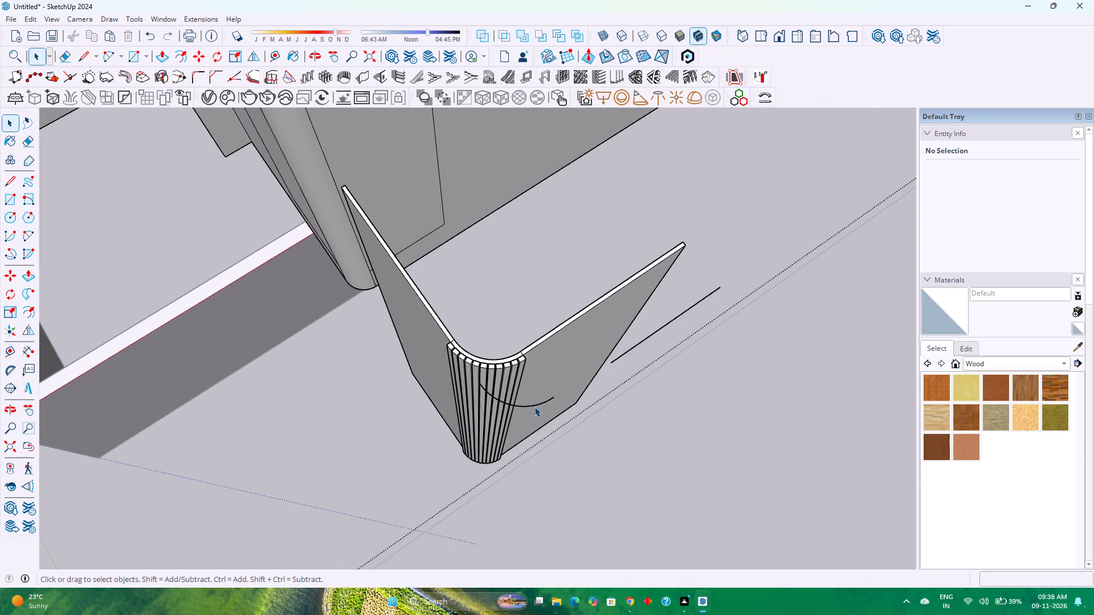
triple_click(534, 407)
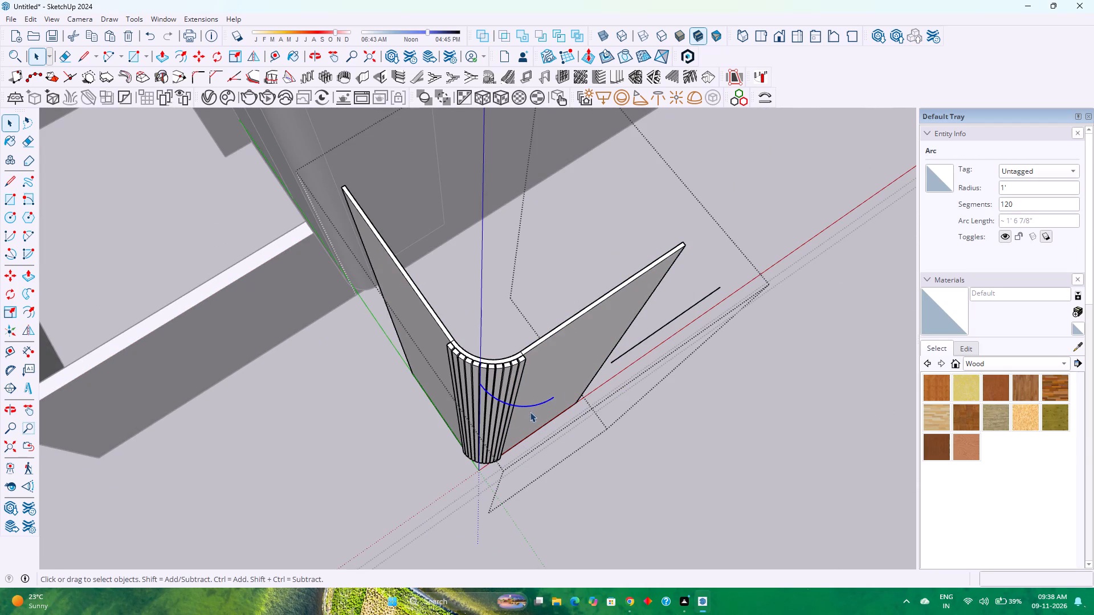
key(Delete)
click(636, 343)
key(Delete)
scroll(635, 372, down, 1)
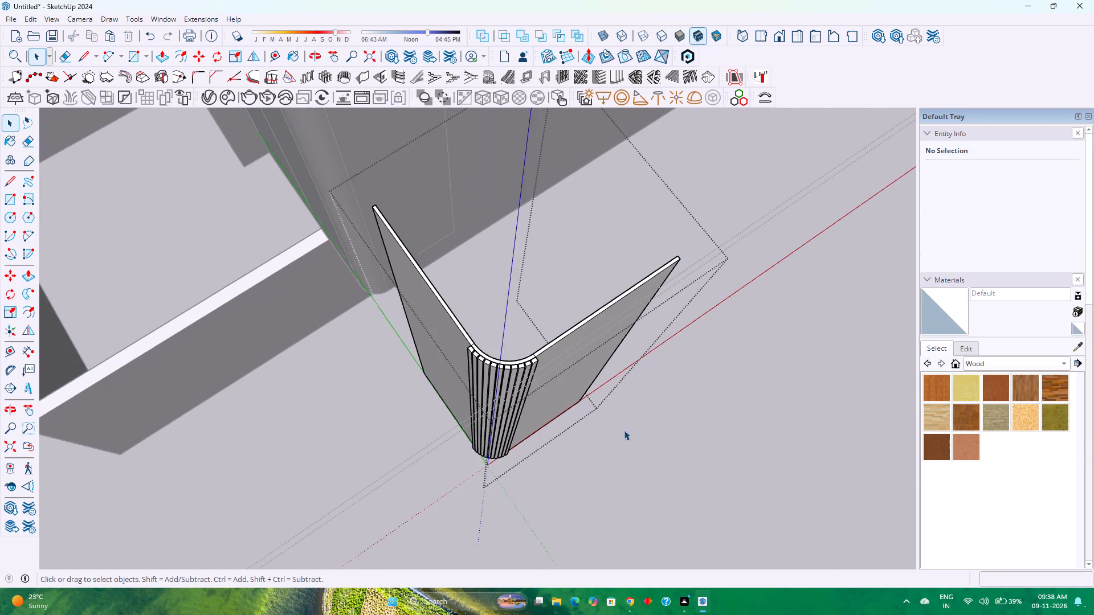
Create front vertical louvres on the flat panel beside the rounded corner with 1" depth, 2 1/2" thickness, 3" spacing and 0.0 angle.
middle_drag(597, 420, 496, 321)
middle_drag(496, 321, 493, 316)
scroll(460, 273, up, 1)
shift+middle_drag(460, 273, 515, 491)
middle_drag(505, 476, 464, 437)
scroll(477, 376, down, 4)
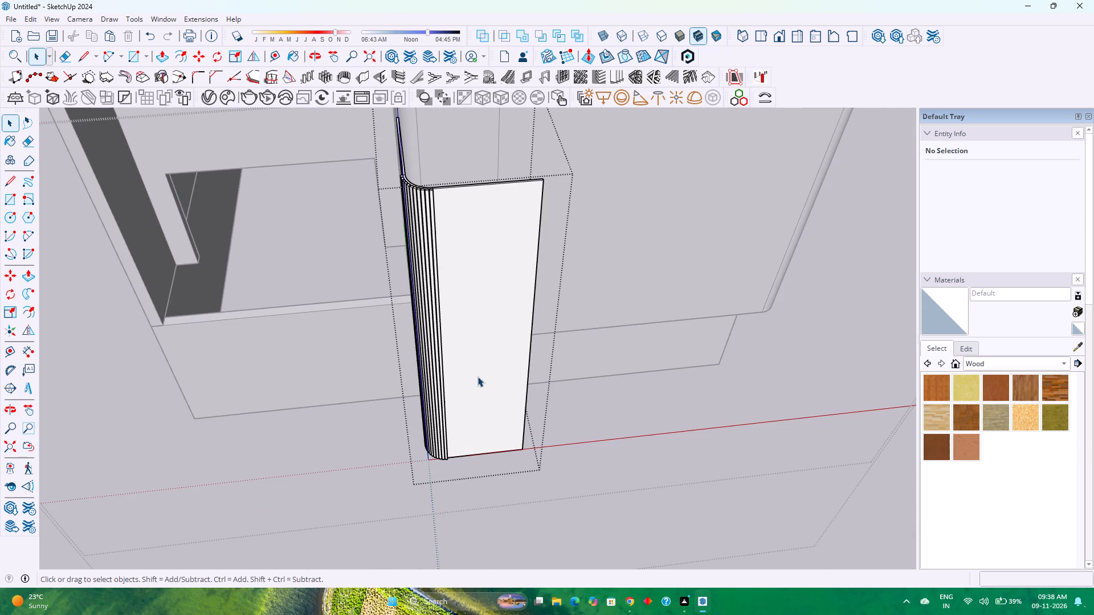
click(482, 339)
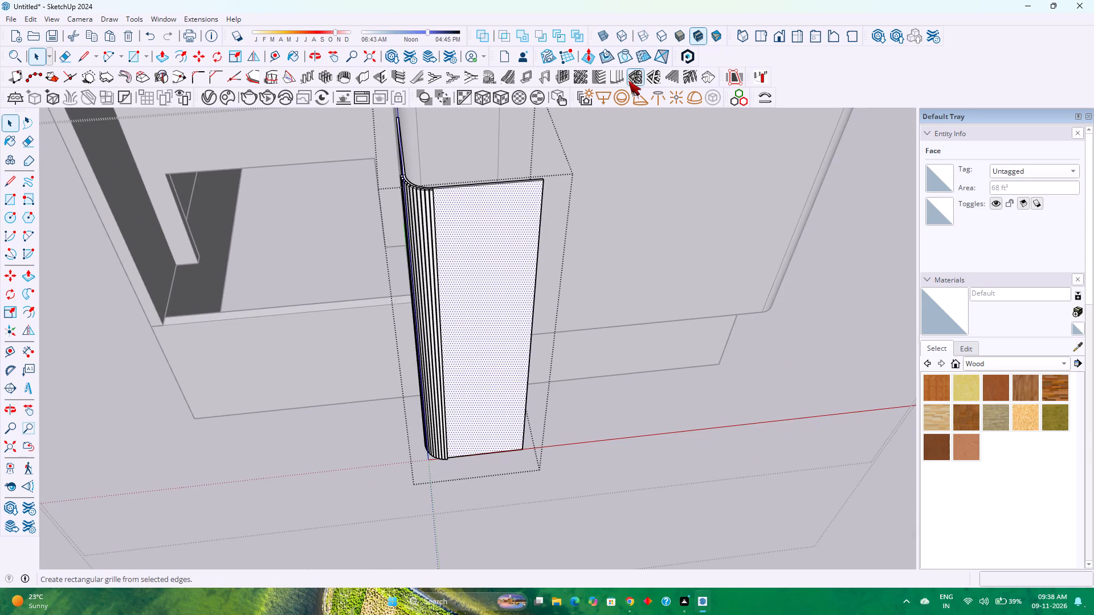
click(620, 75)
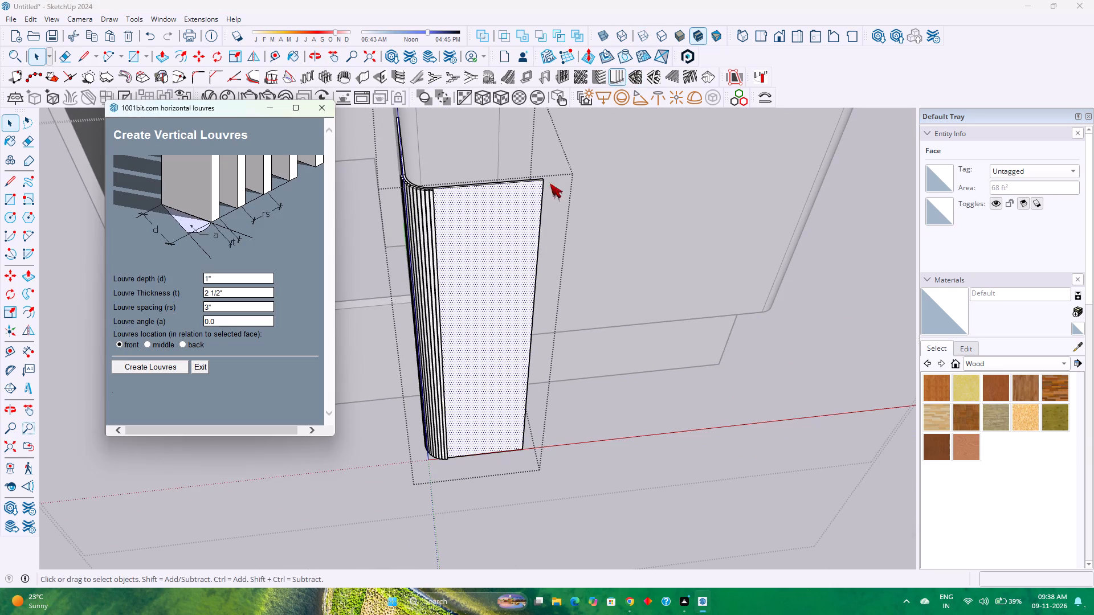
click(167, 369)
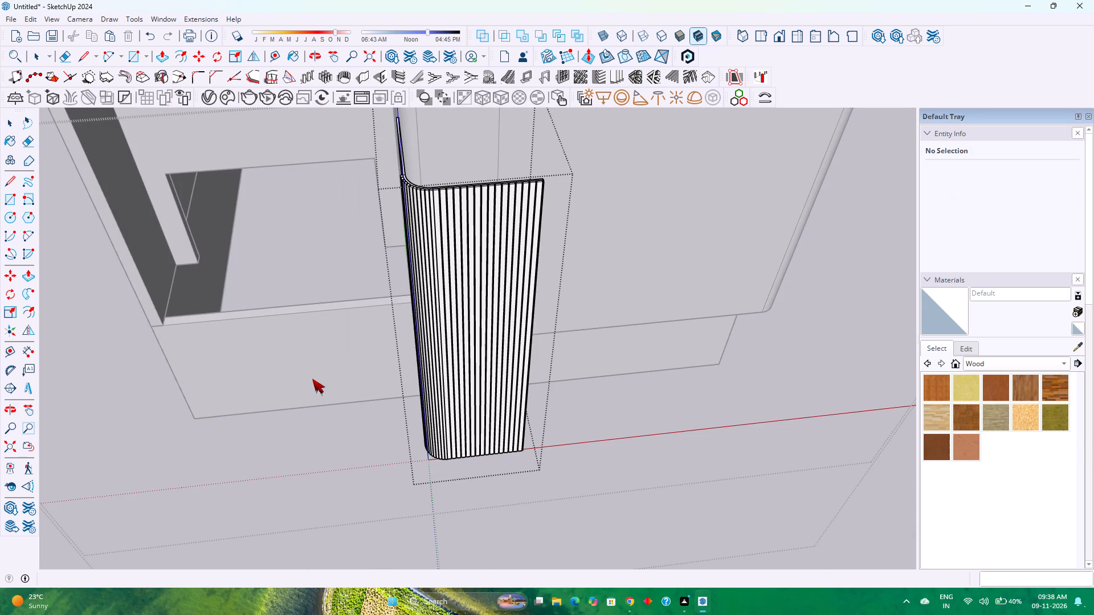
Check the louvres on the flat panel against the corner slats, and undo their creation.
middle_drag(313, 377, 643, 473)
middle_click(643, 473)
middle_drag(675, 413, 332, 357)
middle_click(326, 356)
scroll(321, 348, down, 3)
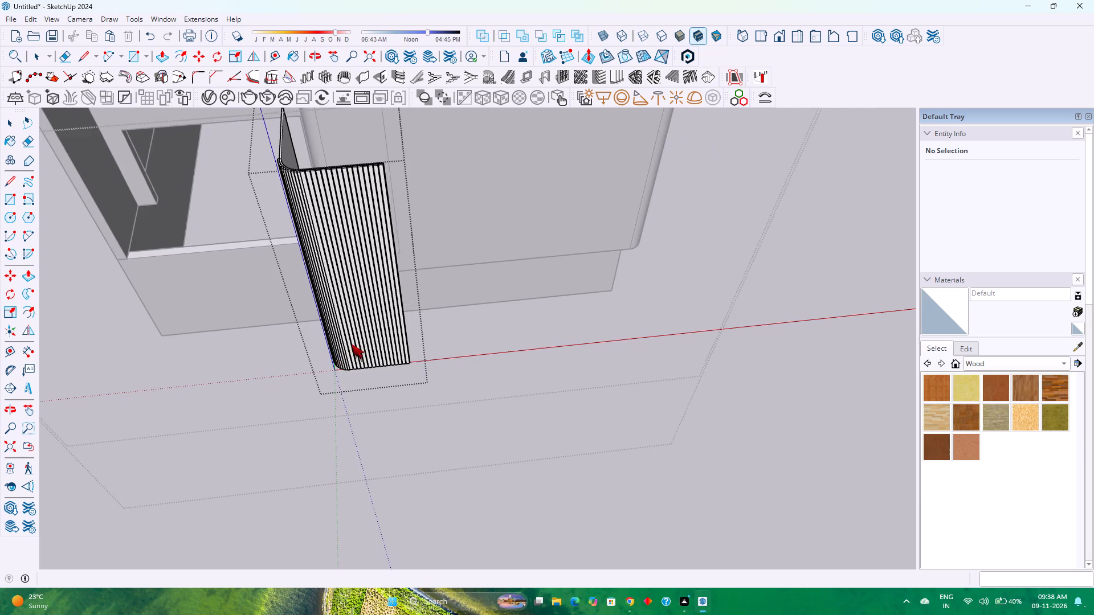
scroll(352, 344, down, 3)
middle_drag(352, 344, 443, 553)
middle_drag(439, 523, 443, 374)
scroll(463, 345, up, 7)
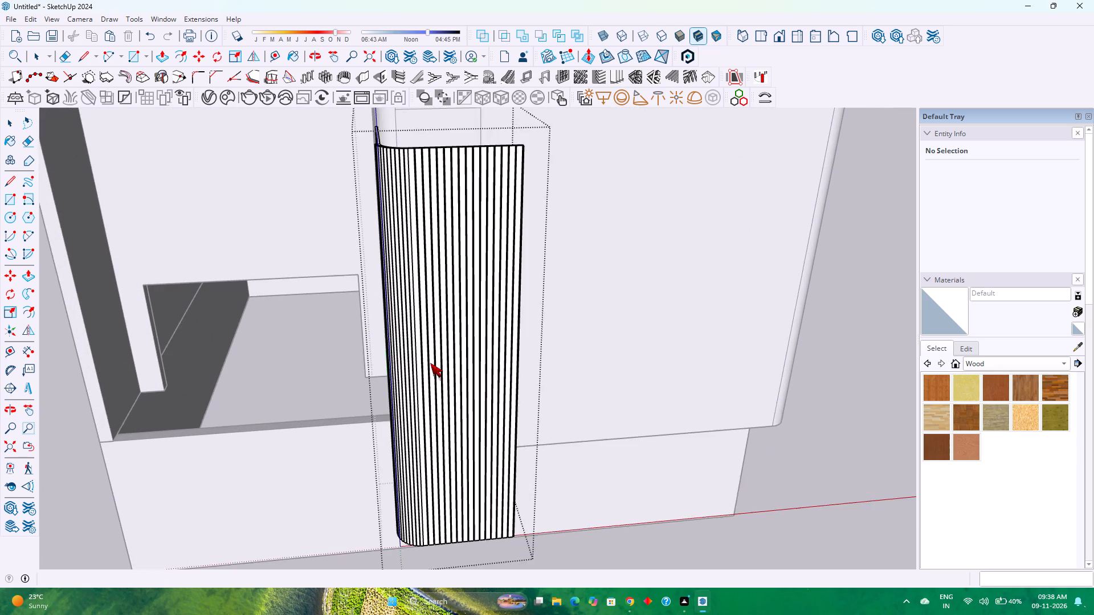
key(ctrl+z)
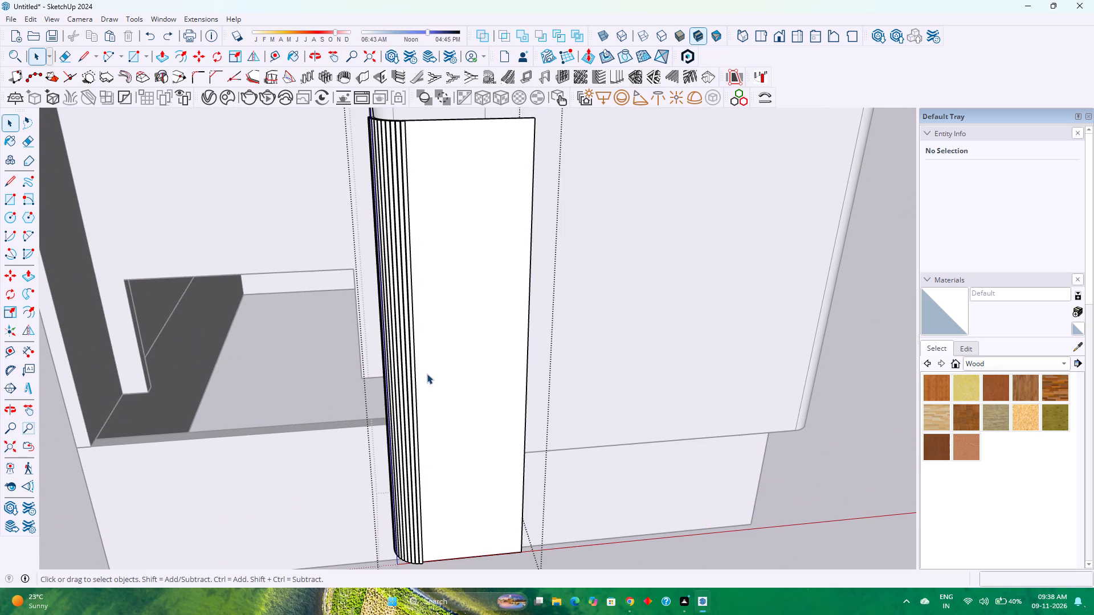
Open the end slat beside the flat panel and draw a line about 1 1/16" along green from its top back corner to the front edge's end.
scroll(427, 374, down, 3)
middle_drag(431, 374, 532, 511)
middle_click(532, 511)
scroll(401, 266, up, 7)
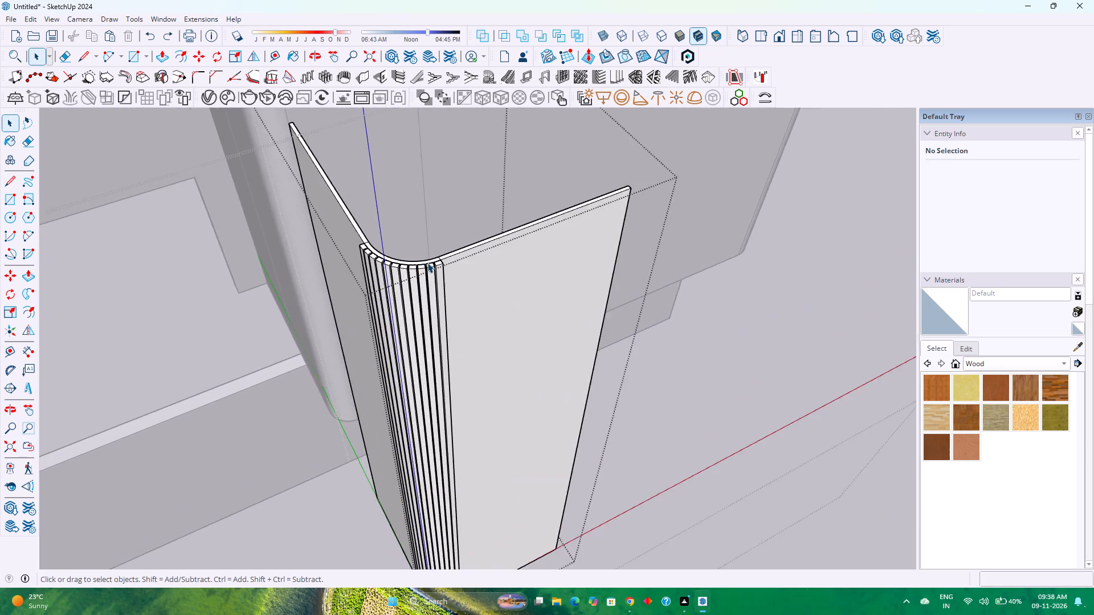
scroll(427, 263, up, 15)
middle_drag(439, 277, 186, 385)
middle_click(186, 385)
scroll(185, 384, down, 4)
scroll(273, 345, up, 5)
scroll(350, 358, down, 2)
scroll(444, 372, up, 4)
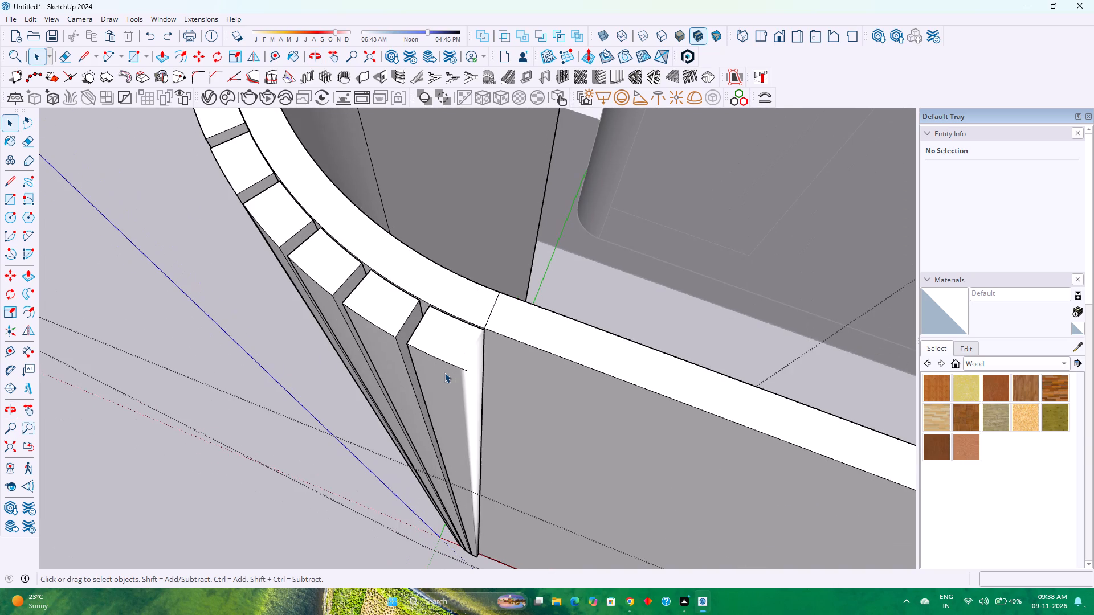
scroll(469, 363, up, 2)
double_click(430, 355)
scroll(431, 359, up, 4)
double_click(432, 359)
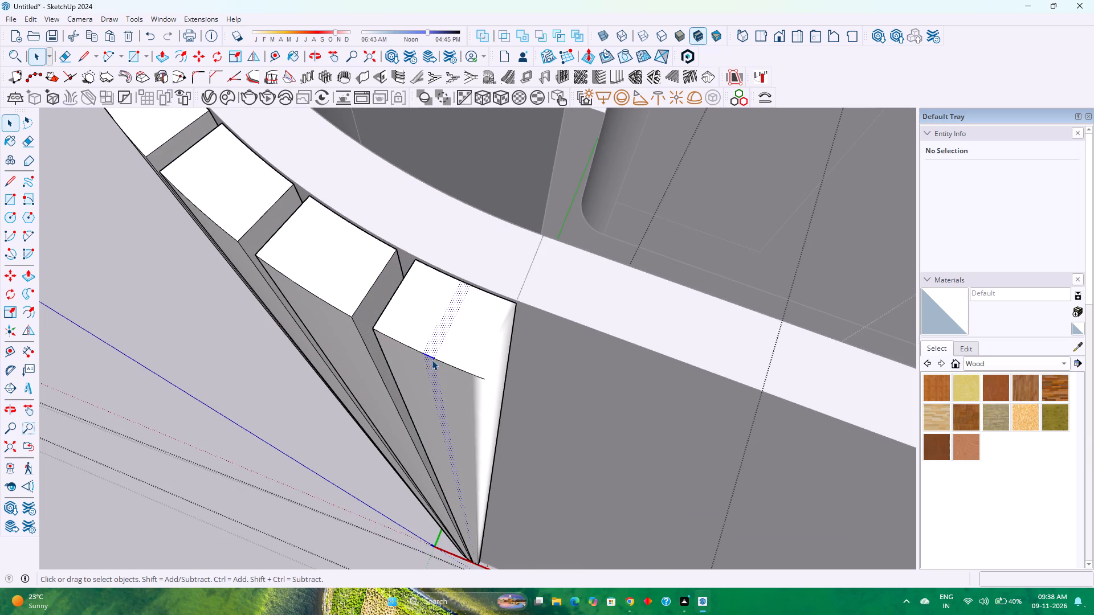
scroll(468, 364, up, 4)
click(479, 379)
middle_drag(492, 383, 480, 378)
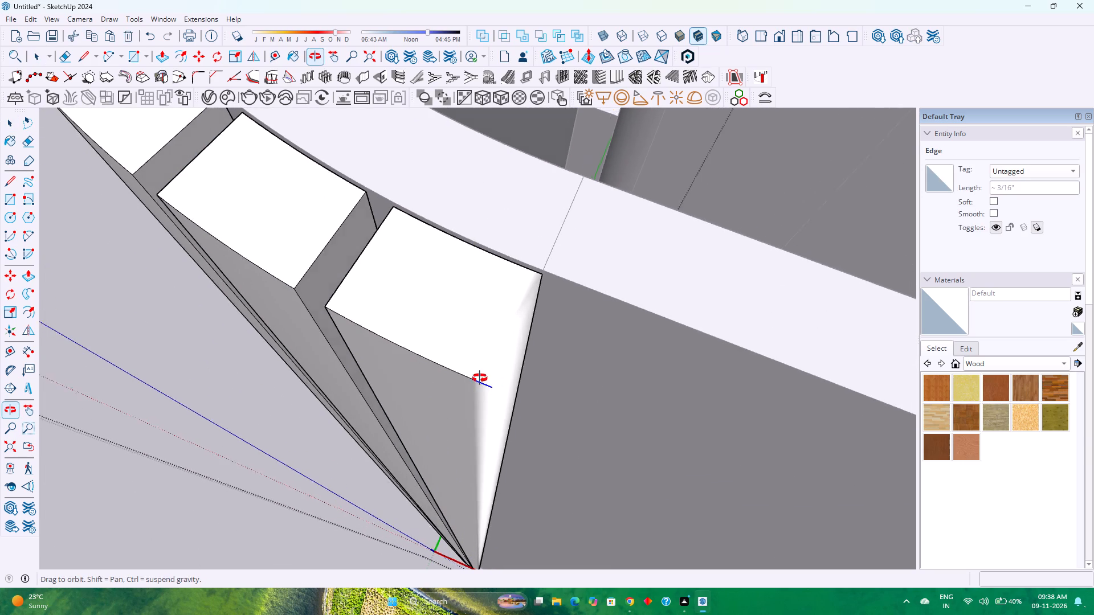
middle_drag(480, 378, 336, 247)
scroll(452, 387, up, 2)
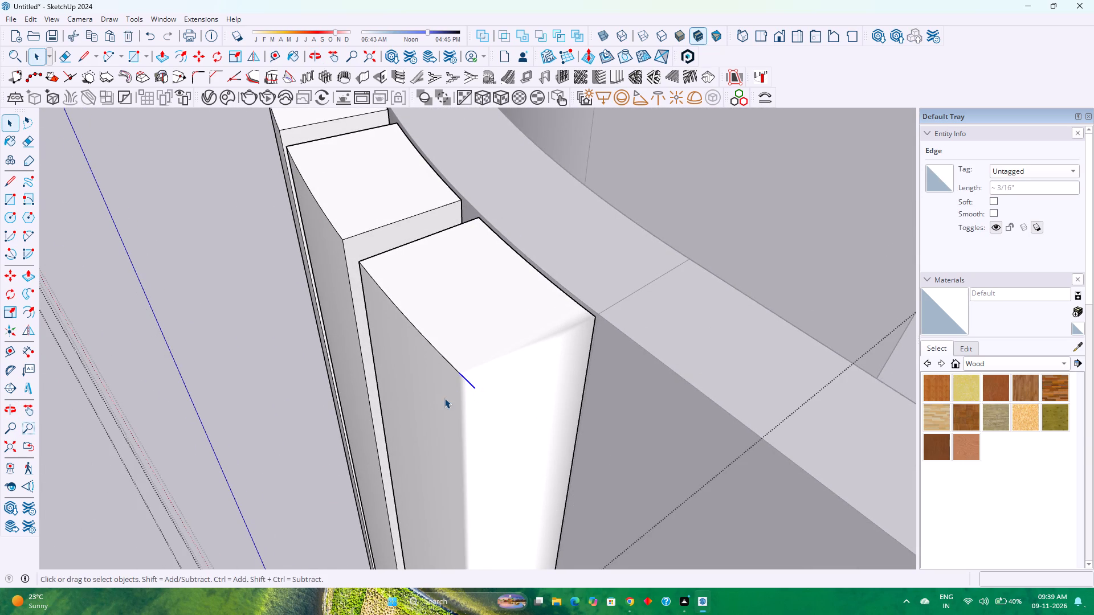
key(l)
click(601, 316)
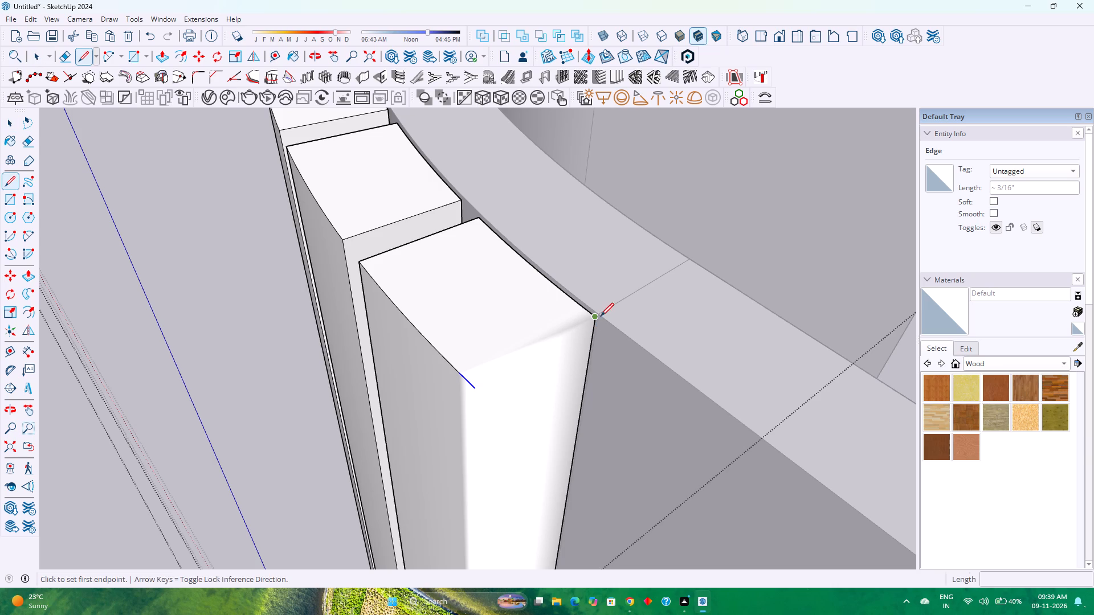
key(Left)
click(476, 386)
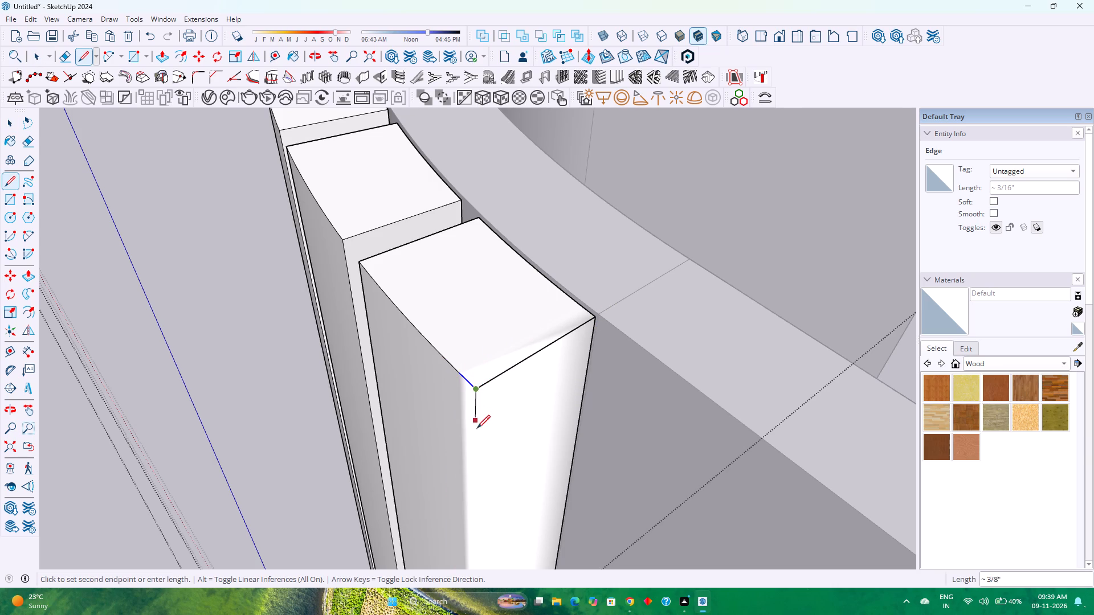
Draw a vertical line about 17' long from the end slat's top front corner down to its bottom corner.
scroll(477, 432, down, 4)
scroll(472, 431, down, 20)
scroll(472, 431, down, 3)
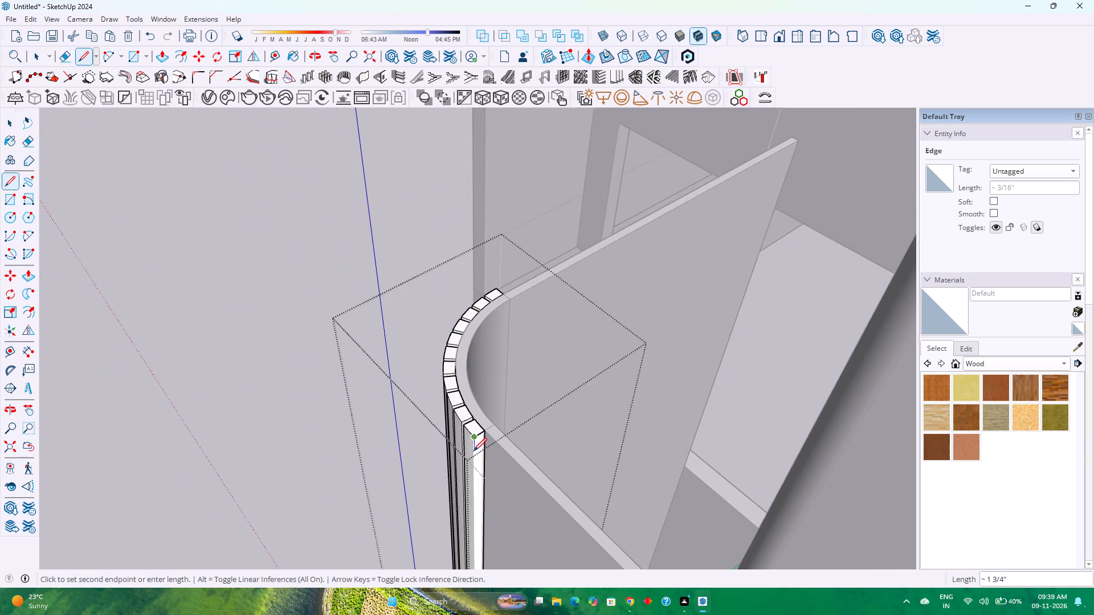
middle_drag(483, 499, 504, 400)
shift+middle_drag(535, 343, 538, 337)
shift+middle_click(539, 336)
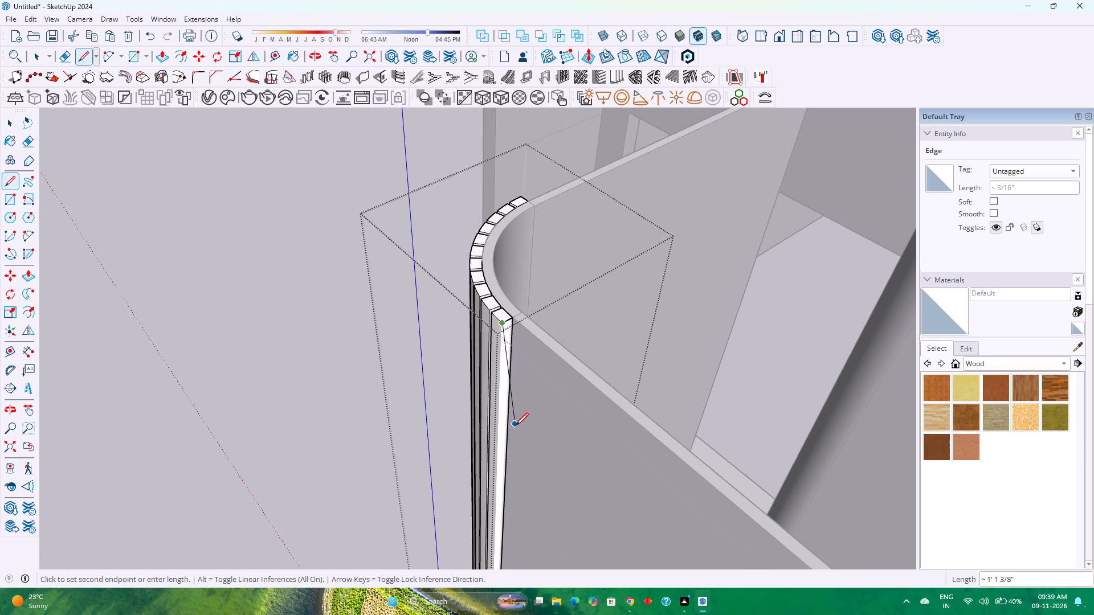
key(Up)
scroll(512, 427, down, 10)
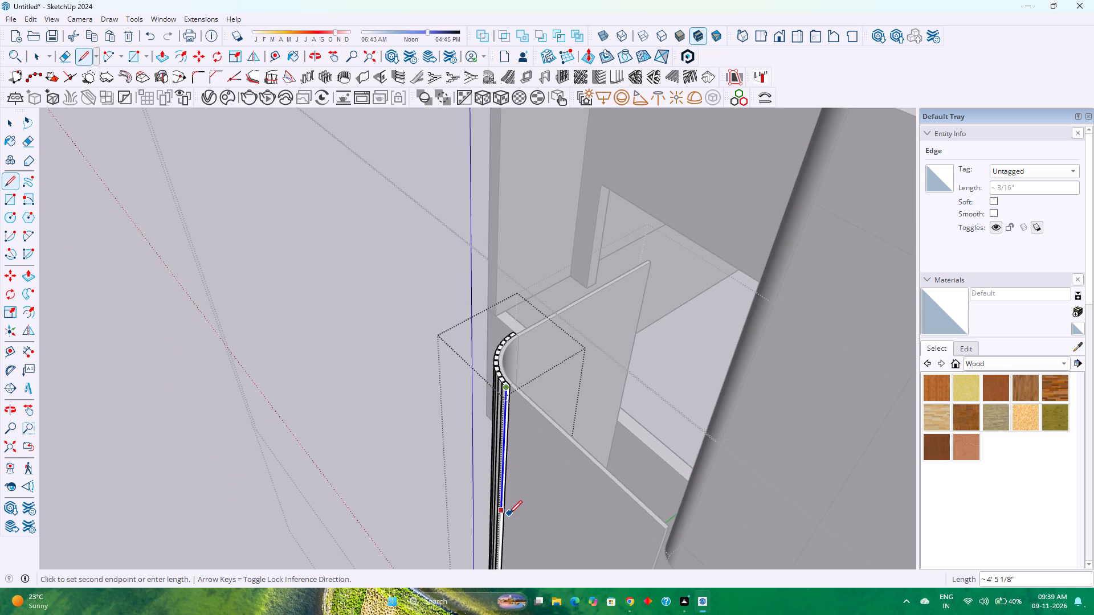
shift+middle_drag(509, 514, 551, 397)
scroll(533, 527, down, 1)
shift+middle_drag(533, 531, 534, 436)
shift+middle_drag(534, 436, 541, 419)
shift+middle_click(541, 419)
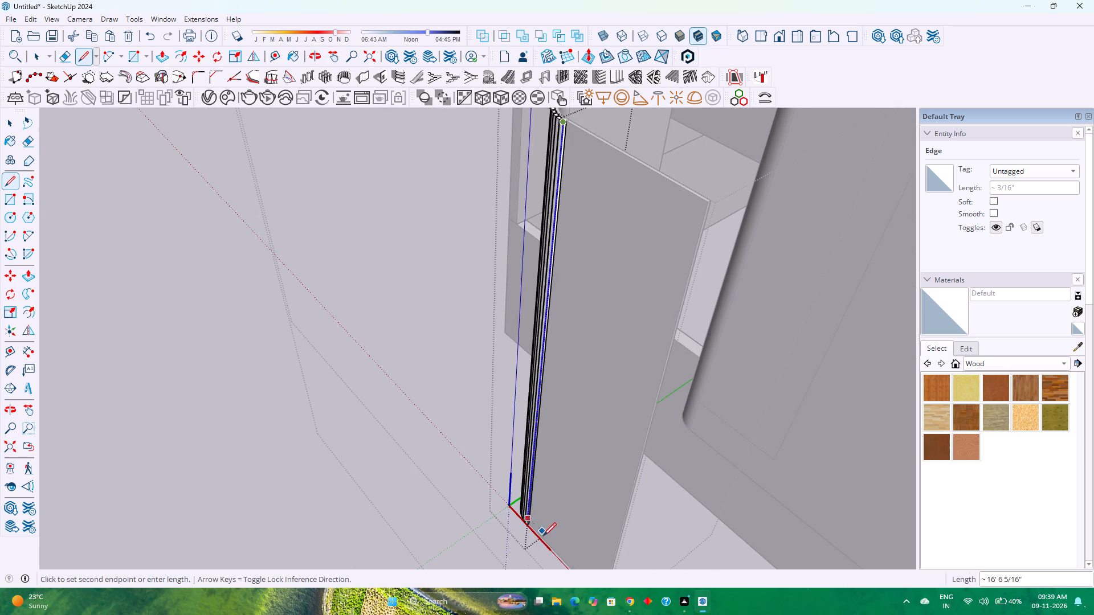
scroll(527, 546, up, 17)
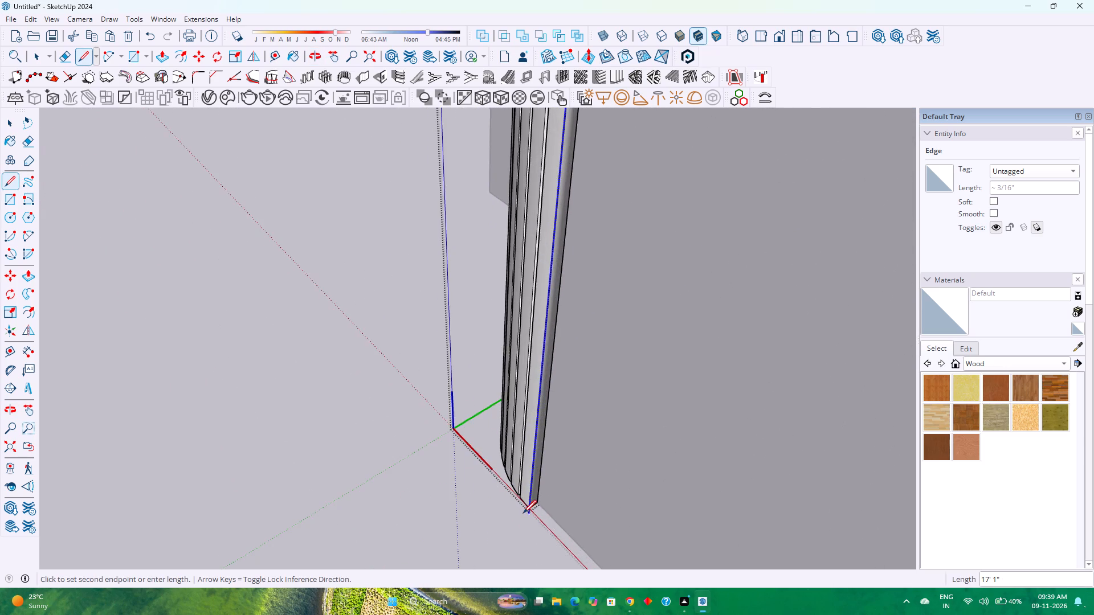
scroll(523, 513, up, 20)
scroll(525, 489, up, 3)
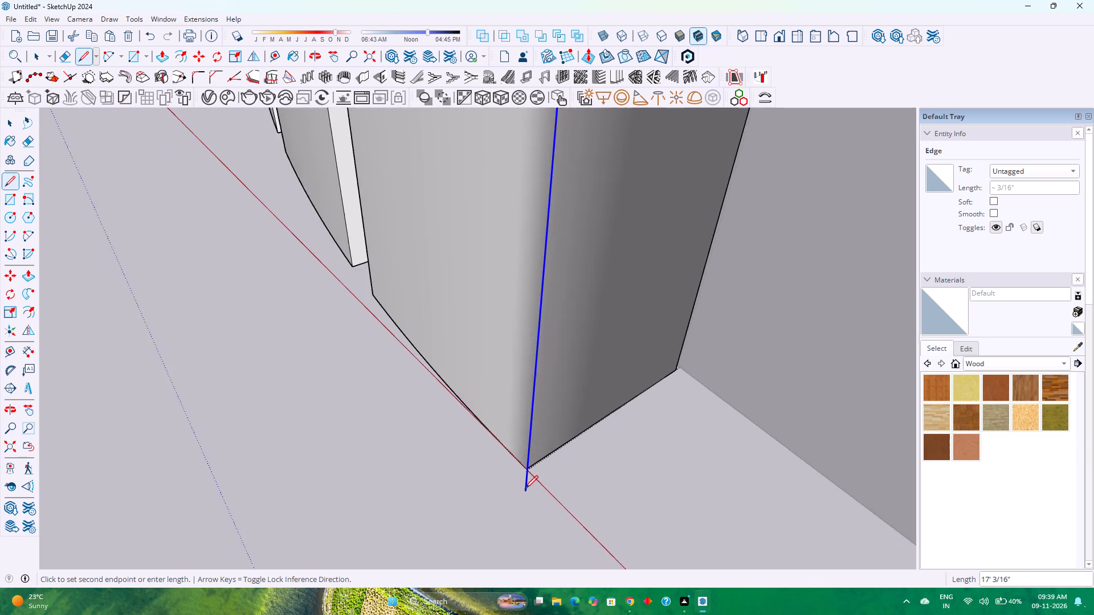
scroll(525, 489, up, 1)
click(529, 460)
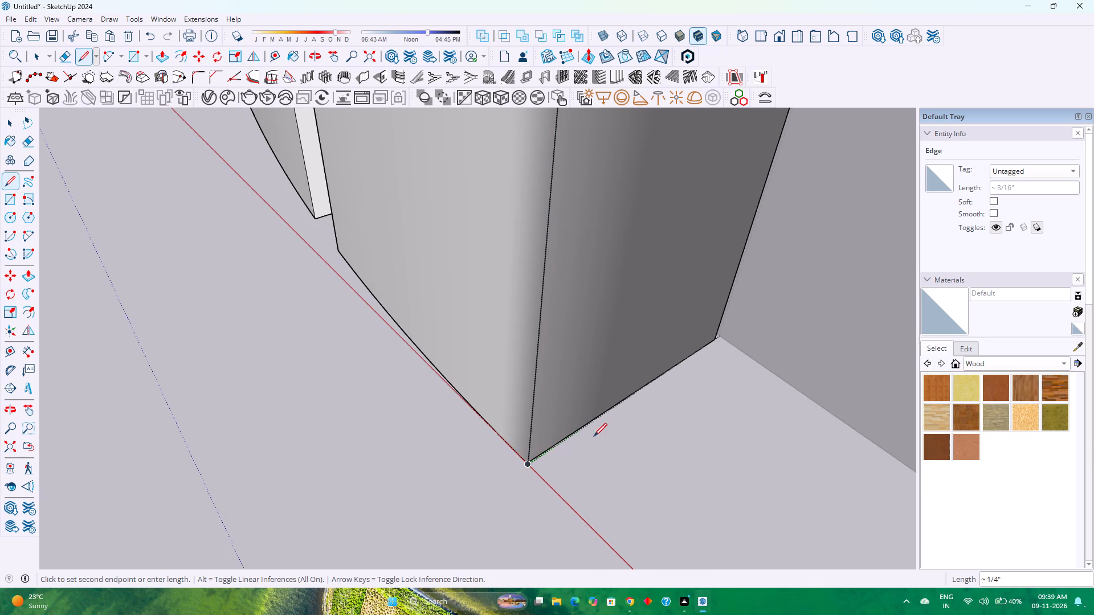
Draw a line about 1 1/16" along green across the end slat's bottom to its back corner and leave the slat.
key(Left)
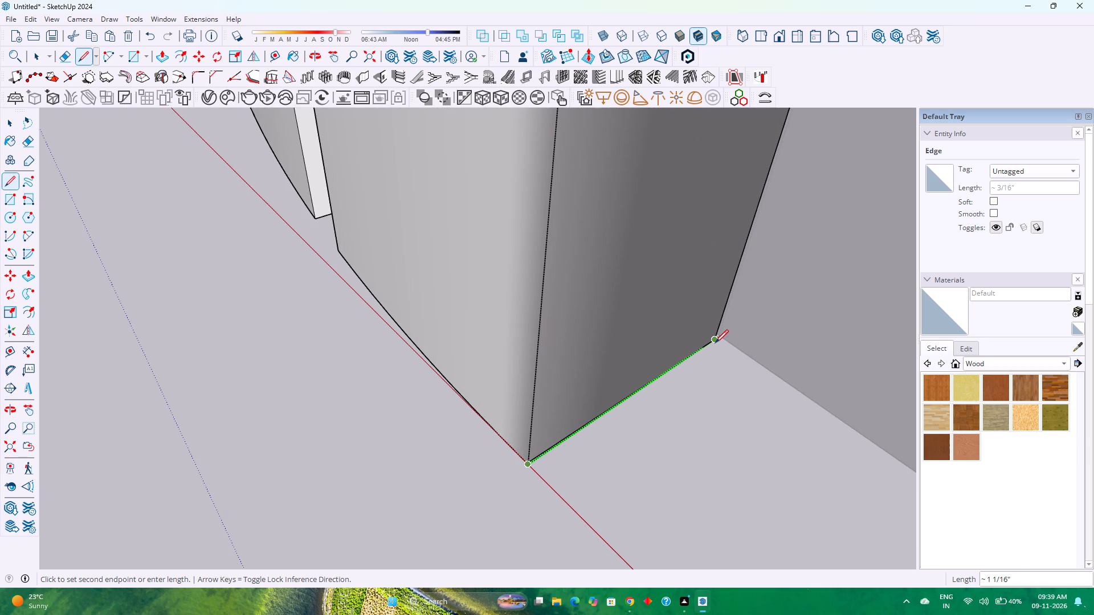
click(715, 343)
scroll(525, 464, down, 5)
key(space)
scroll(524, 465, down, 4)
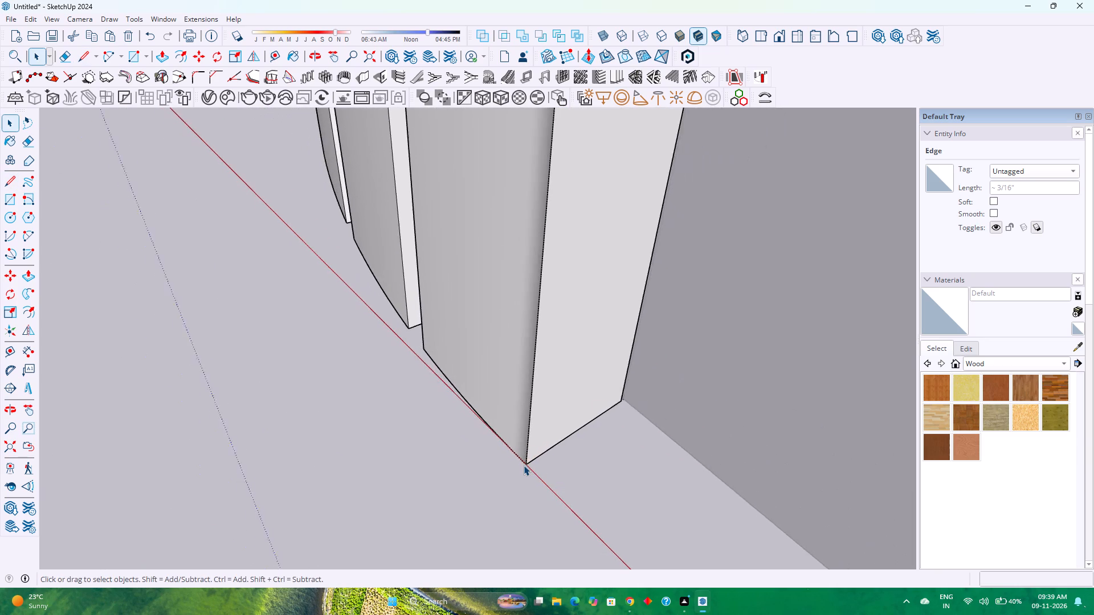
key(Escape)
Examine the end slat's side and how it meets the flat panel at the top of the corner.
scroll(524, 465, down, 10)
scroll(524, 465, up, 1)
scroll(524, 465, down, 13)
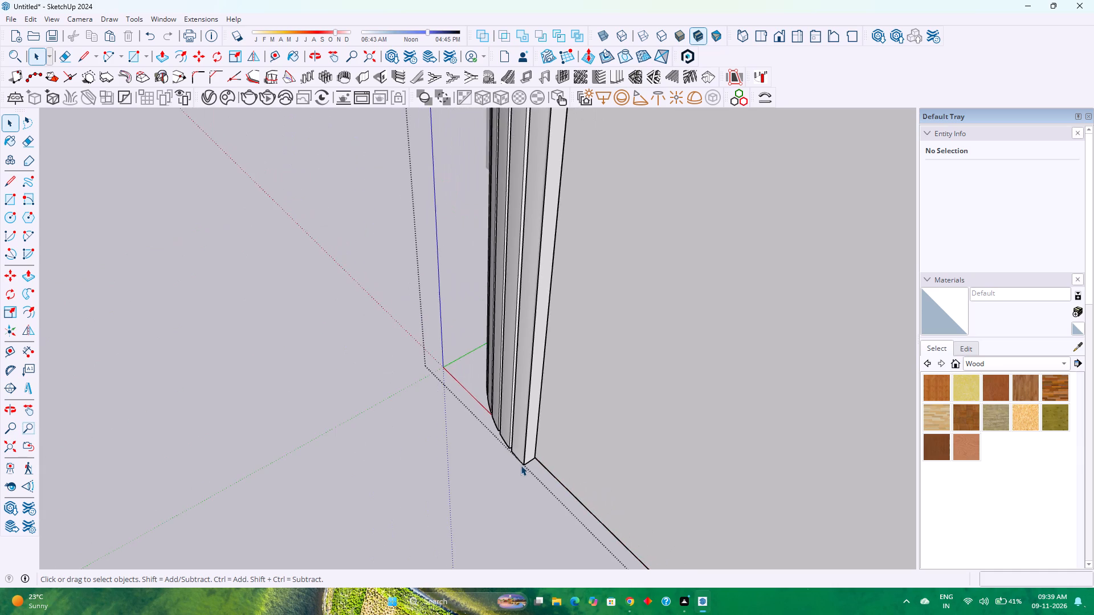
middle_drag(507, 457, 638, 478)
middle_click(638, 478)
scroll(313, 502, down, 10)
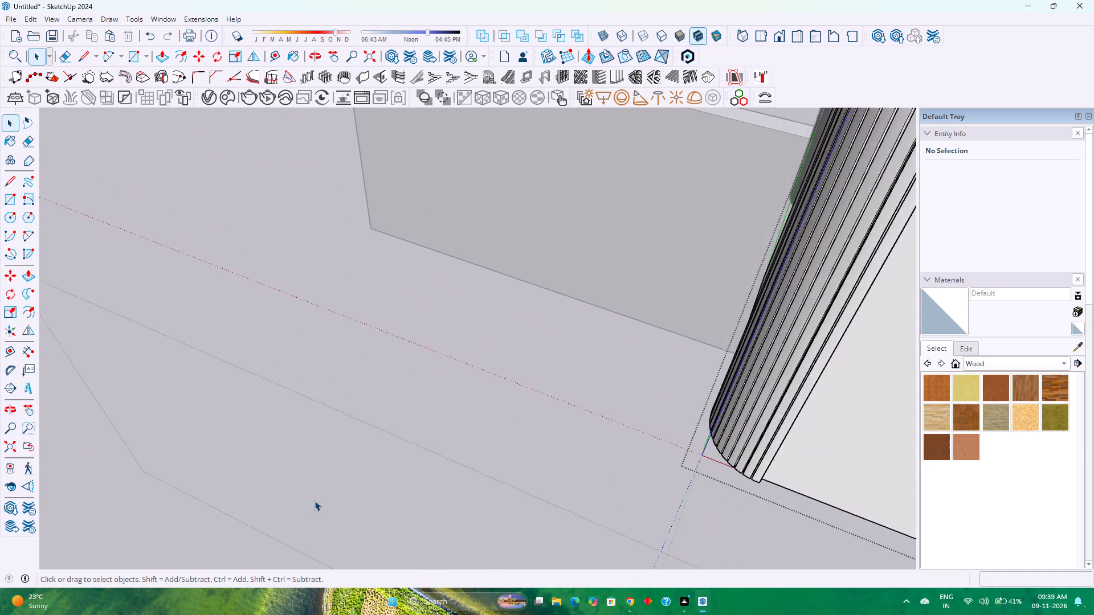
scroll(315, 501, down, 8)
scroll(386, 345, down, 4)
shift+middle_drag(464, 352, 358, 528)
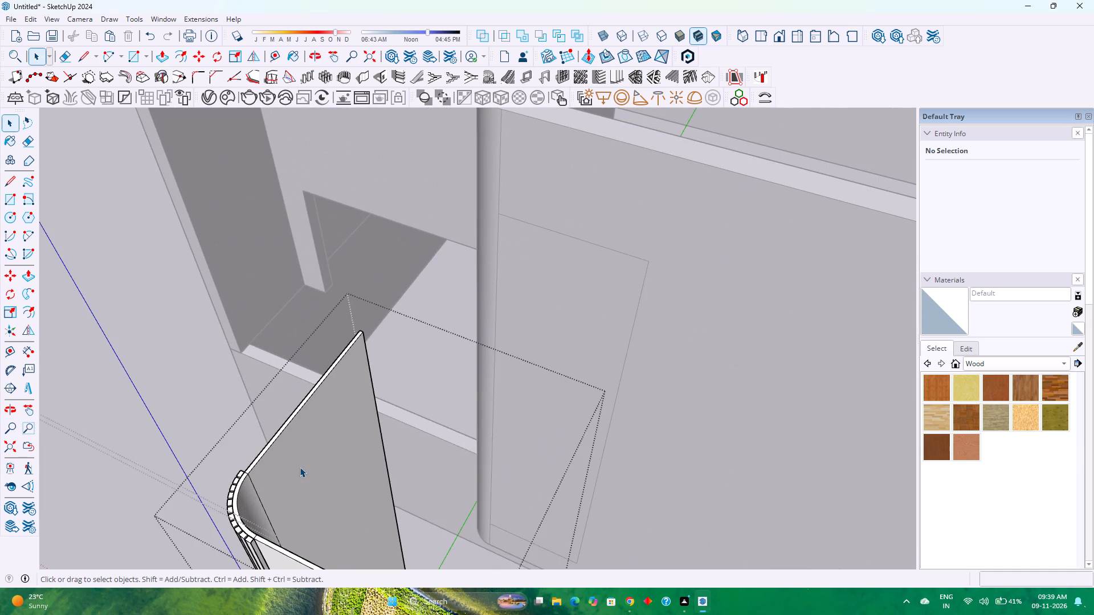
shift+middle_drag(273, 493, 341, 417)
shift+middle_click(341, 416)
scroll(304, 446, up, 4)
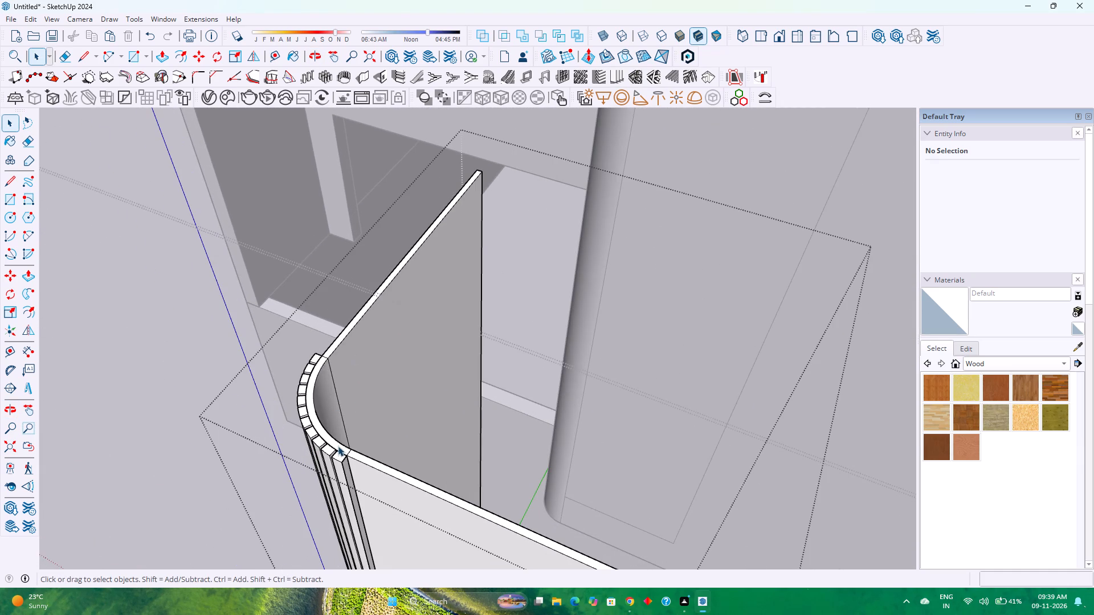
scroll(307, 543, up, 4)
scroll(388, 343, up, 12)
middle_drag(402, 338, 424, 347)
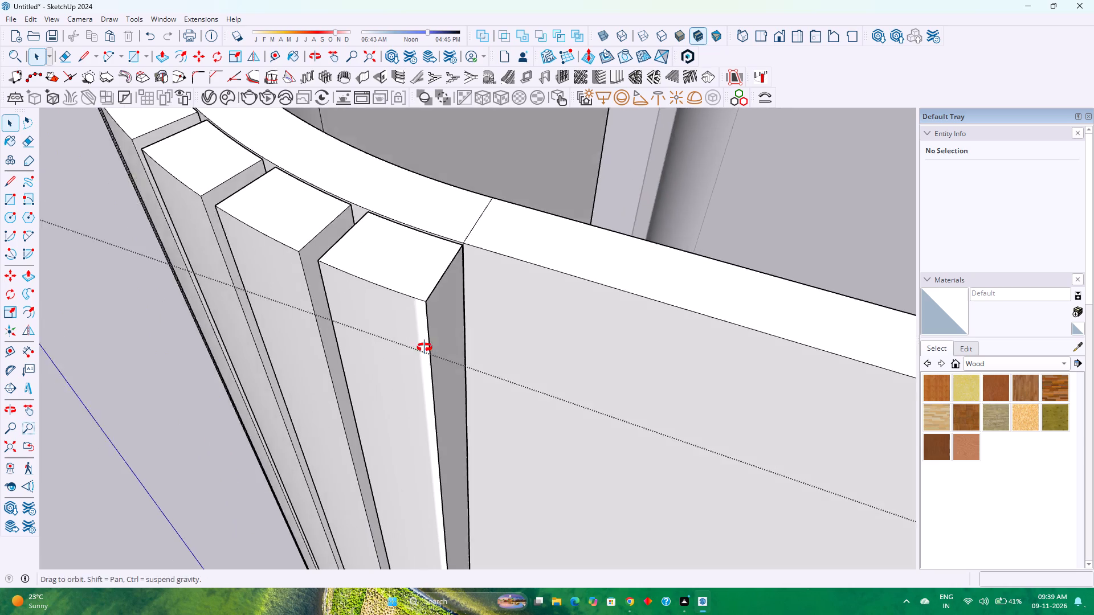
middle_drag(424, 347, 470, 345)
middle_click(635, 330)
scroll(373, 341, down, 1)
middle_drag(373, 341, 689, 289)
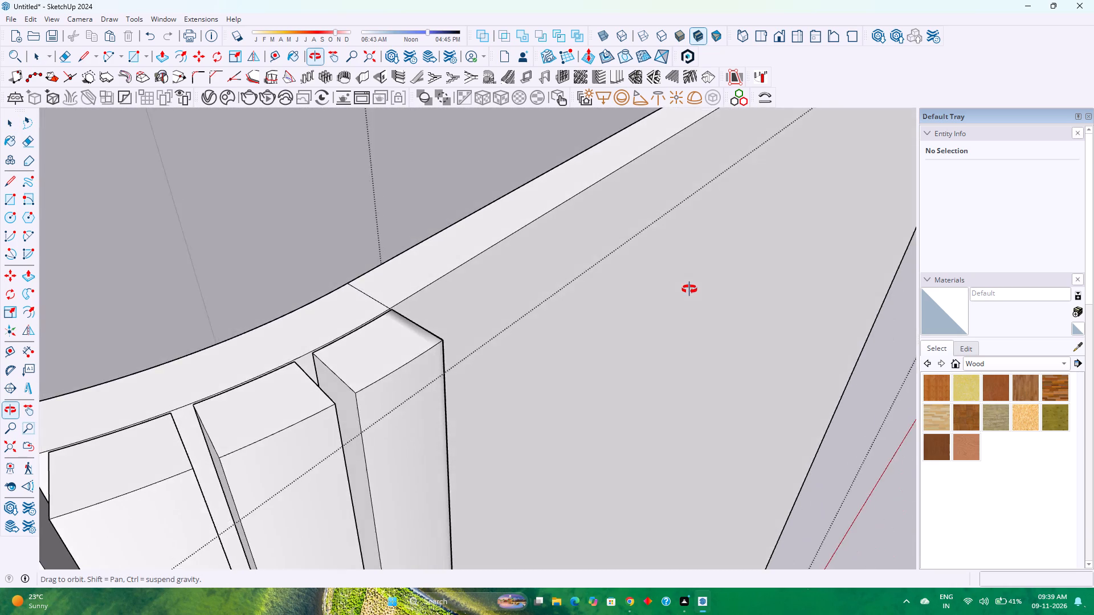
middle_drag(689, 289, 671, 298)
middle_click(671, 298)
scroll(362, 310, up, 14)
scroll(492, 347, up, 16)
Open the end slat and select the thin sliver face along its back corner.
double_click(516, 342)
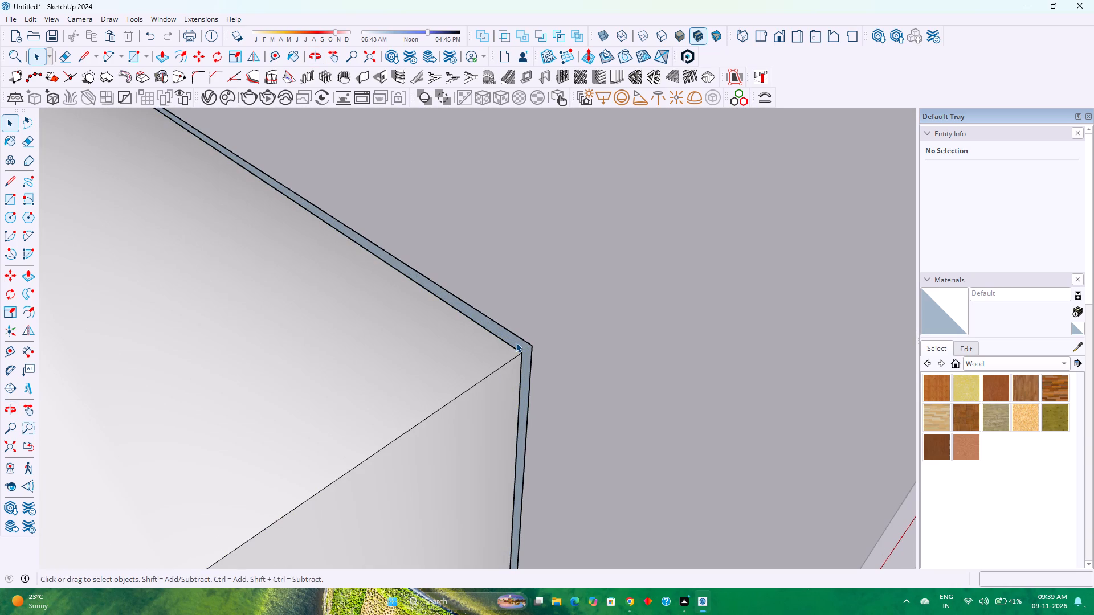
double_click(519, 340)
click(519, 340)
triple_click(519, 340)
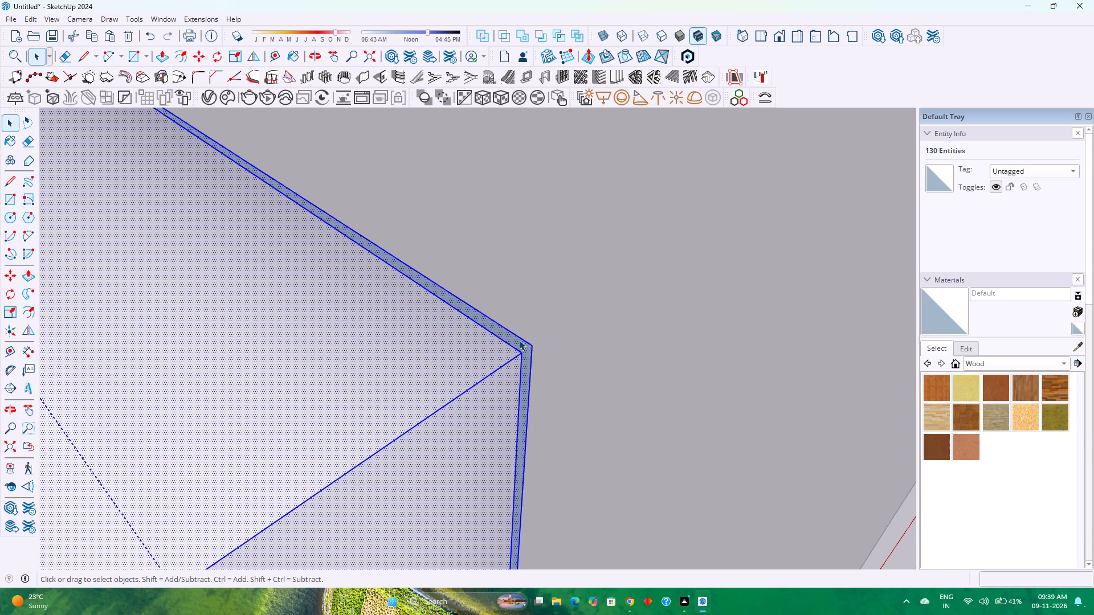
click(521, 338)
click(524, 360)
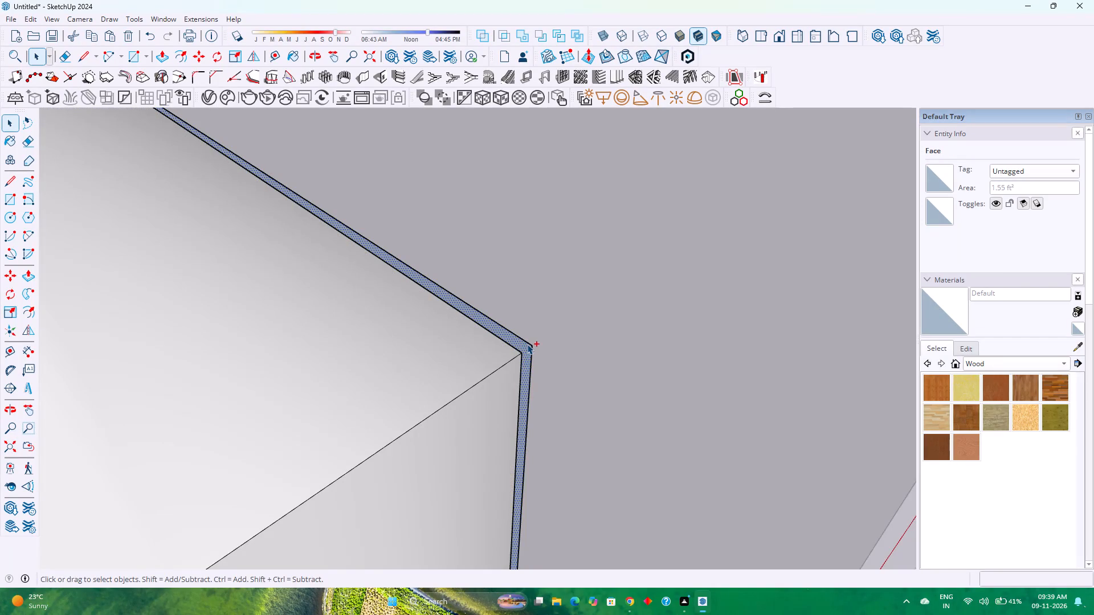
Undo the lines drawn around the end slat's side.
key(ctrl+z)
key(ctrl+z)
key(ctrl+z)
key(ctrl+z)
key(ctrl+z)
Delete the short edge segment at the end slat's top front corner, beside its side face.
scroll(403, 374, down, 2)
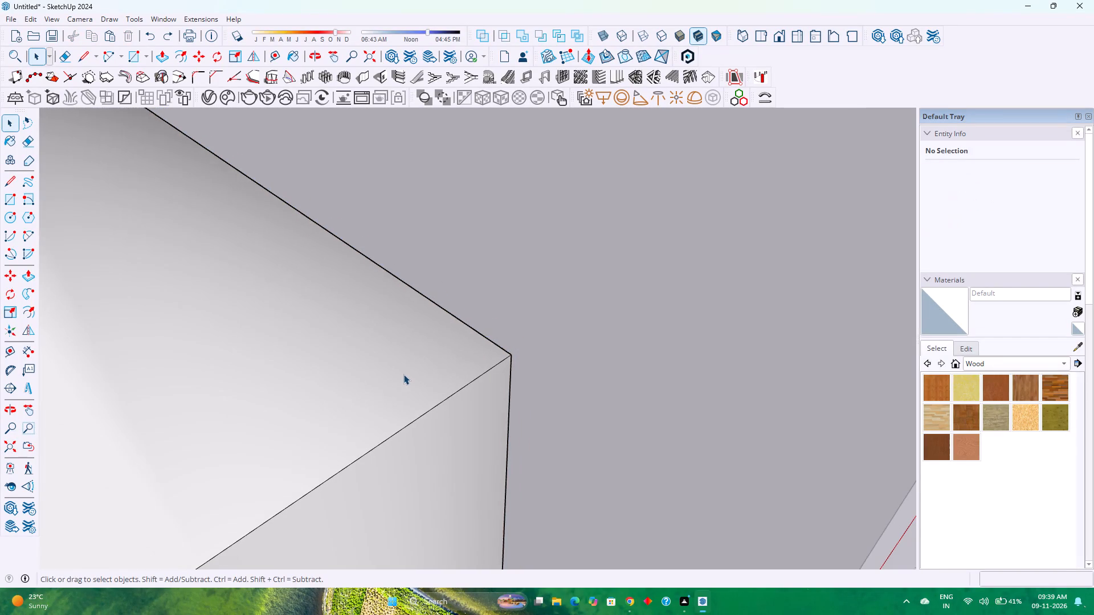
scroll(403, 374, down, 10)
middle_drag(432, 377, 135, 388)
middle_click(135, 388)
scroll(135, 388, up, 1)
scroll(137, 387, down, 5)
middle_drag(234, 386, 152, 372)
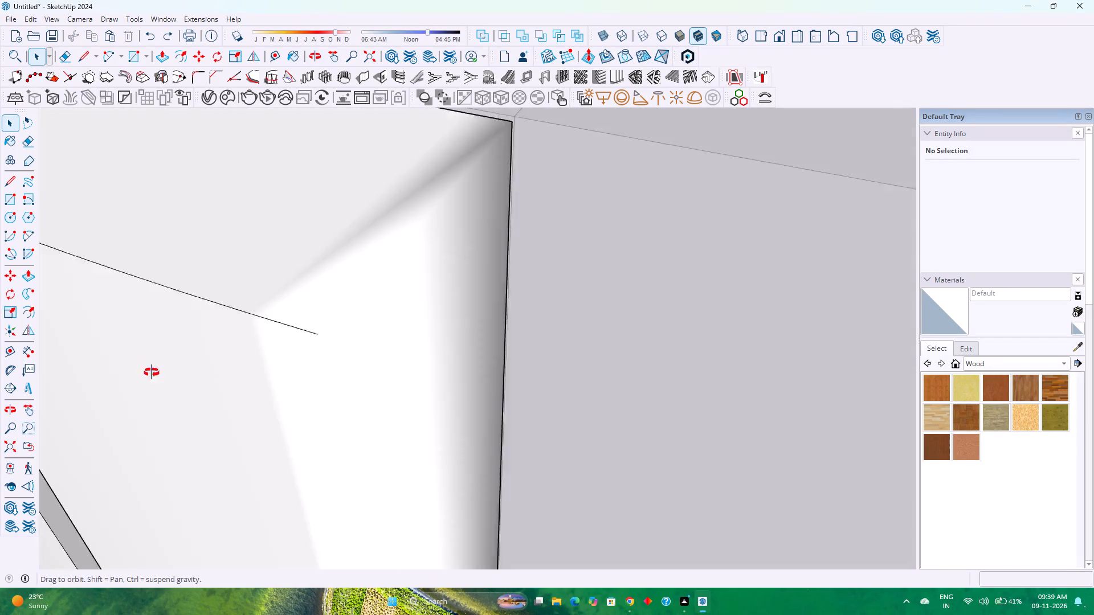
middle_drag(152, 372, 124, 371)
click(455, 382)
right_click(454, 375)
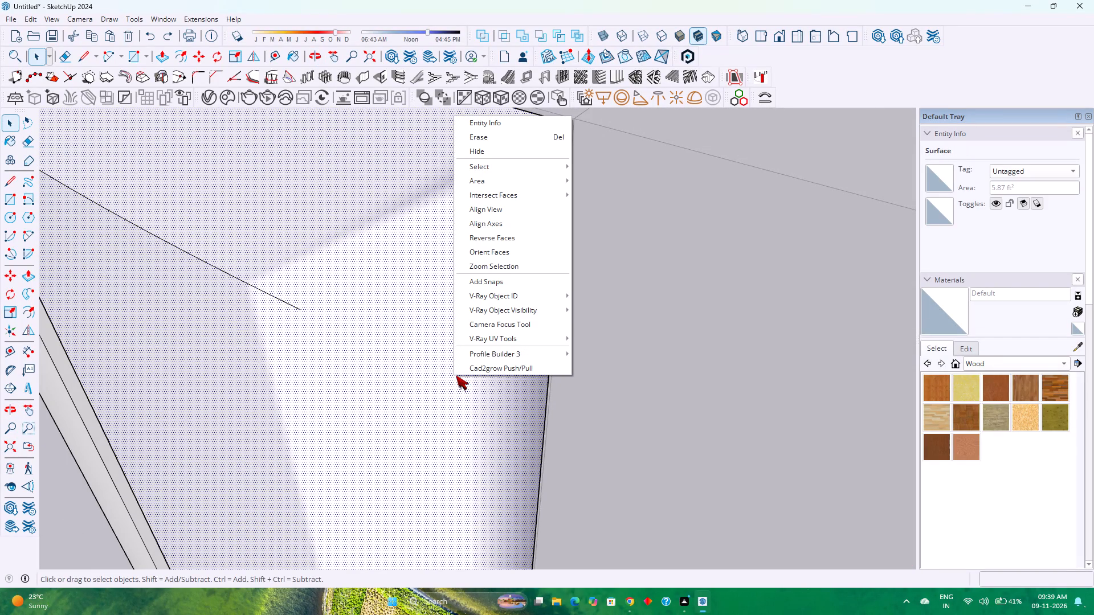
double_click(360, 324)
right_click(360, 324)
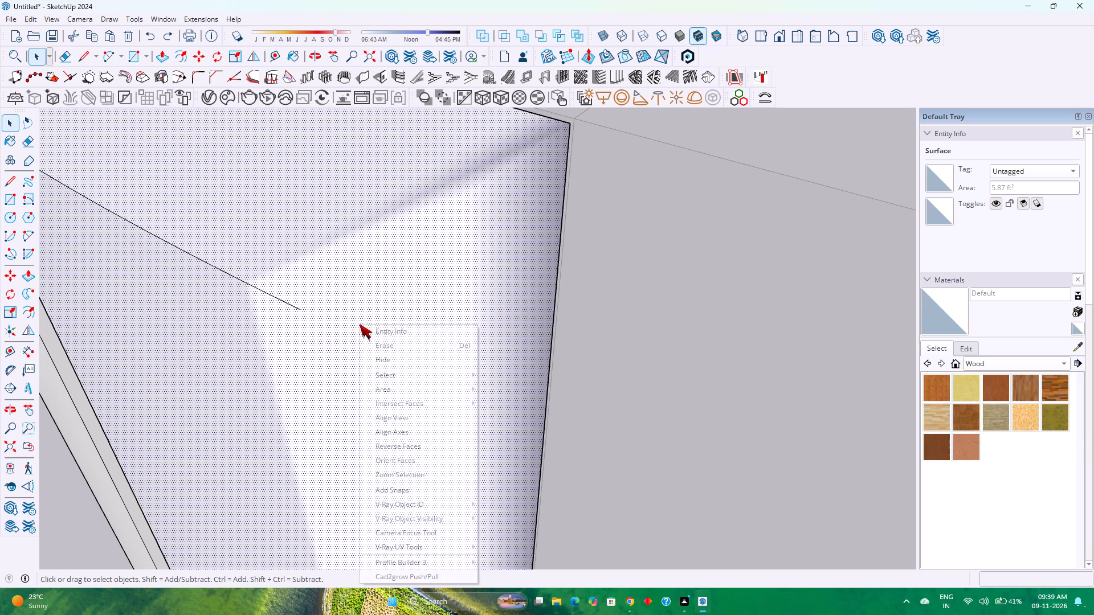
click(298, 309)
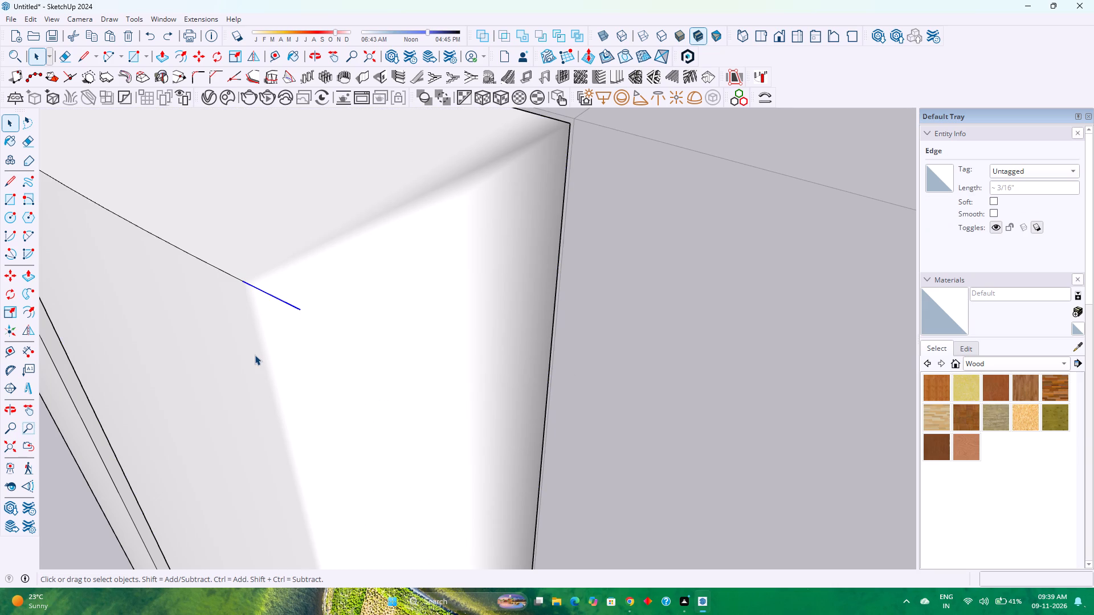
key(Delete)
Draw a line across the opening at the end slat's top front, from the side corner to the front face's corner.
scroll(255, 355, down, 1)
middle_drag(255, 355, 447, 367)
scroll(458, 367, down, 4)
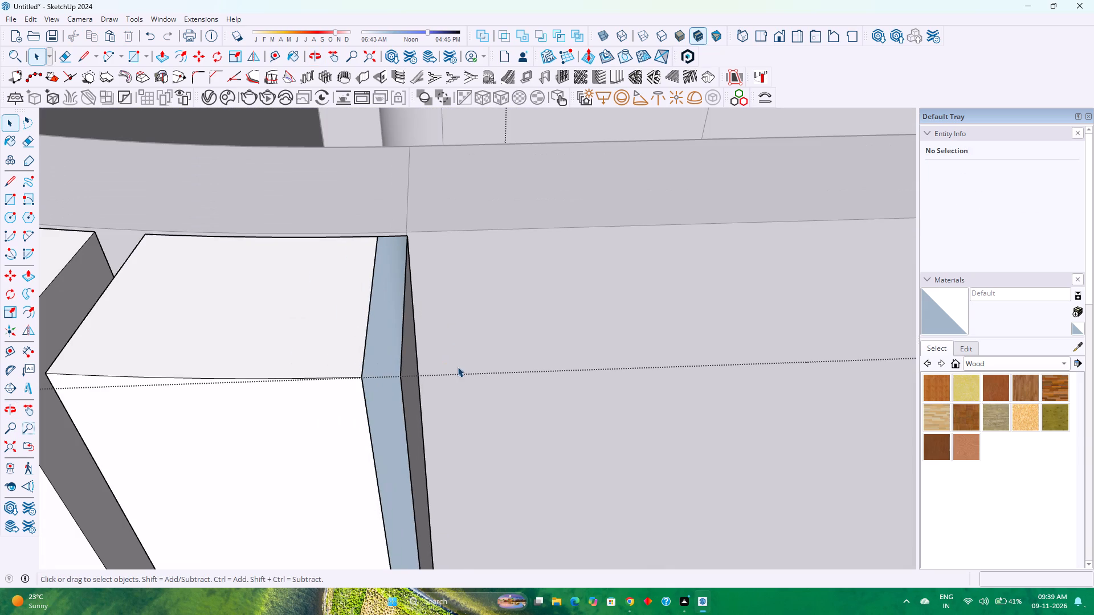
key(l)
scroll(381, 371, up, 5)
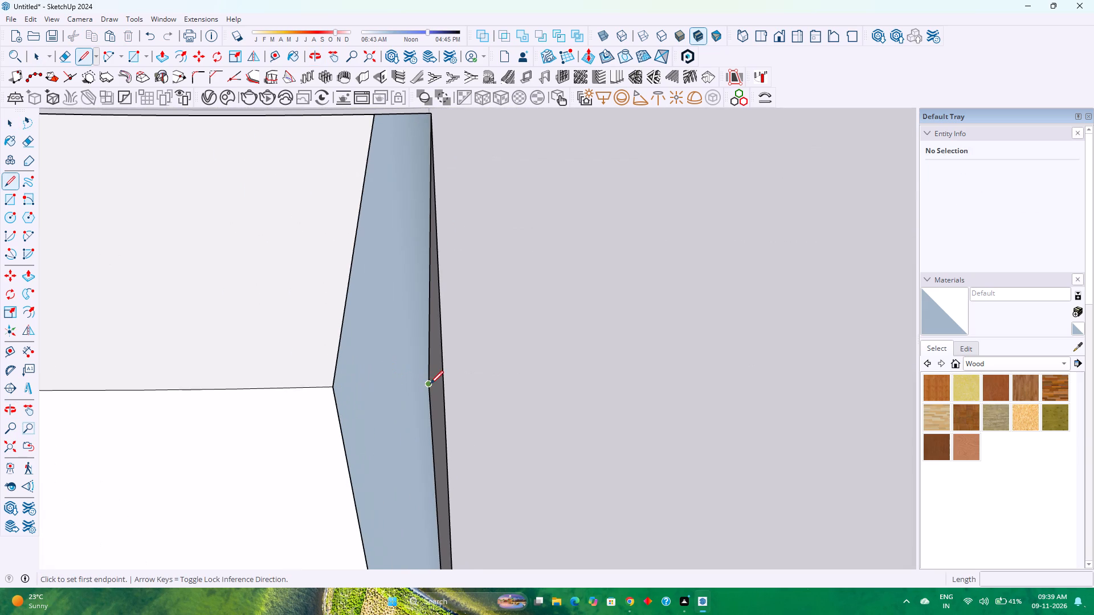
click(430, 384)
click(328, 388)
scroll(367, 364, down, 4)
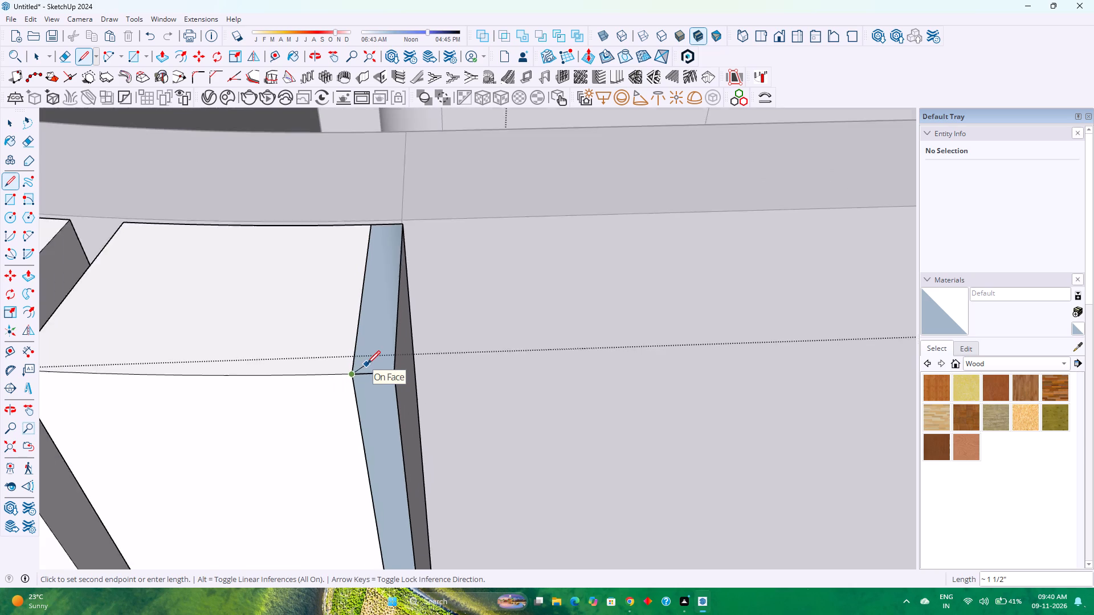
scroll(367, 364, down, 5)
key(Escape)
Draw a line about 3/16" long across the open strip at the end slat's bottom front.
scroll(367, 364, down, 17)
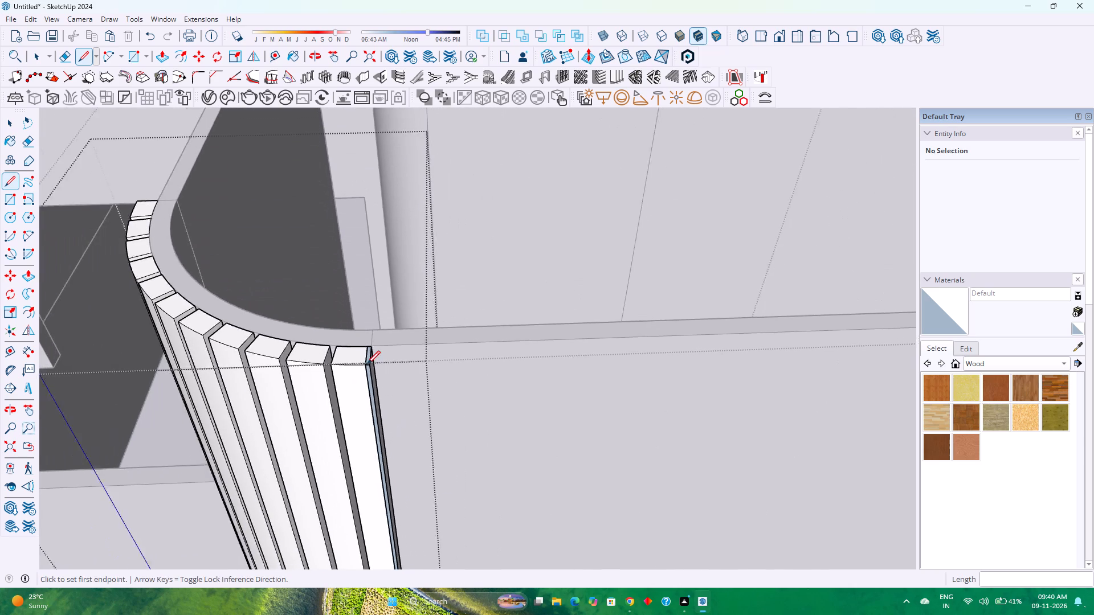
scroll(367, 364, down, 20)
scroll(367, 364, down, 5)
scroll(365, 364, up, 2)
scroll(366, 364, down, 5)
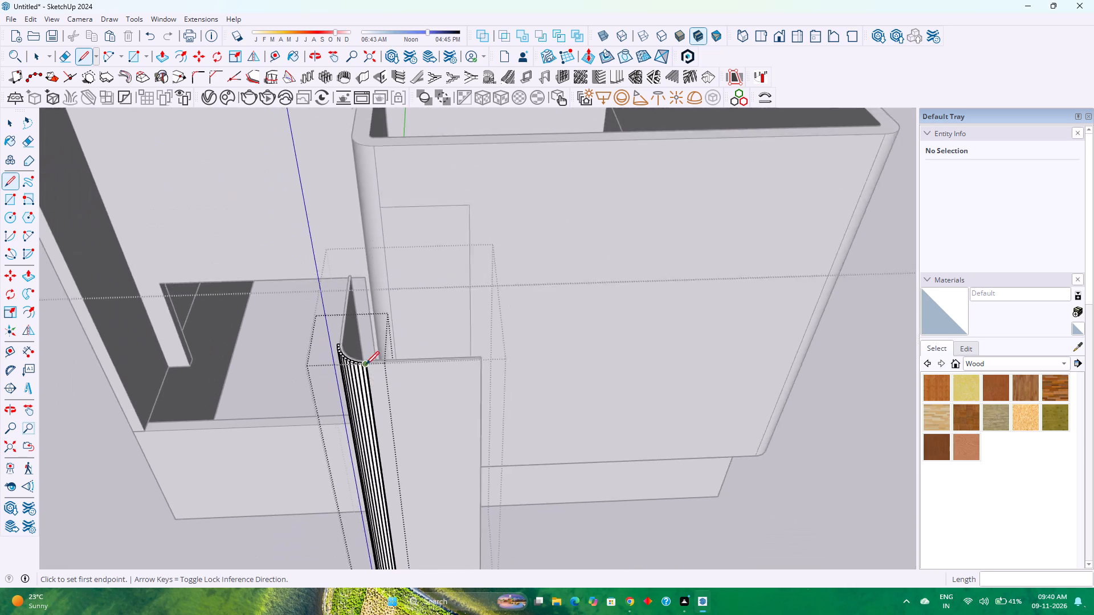
scroll(366, 364, down, 8)
scroll(378, 489, up, 9)
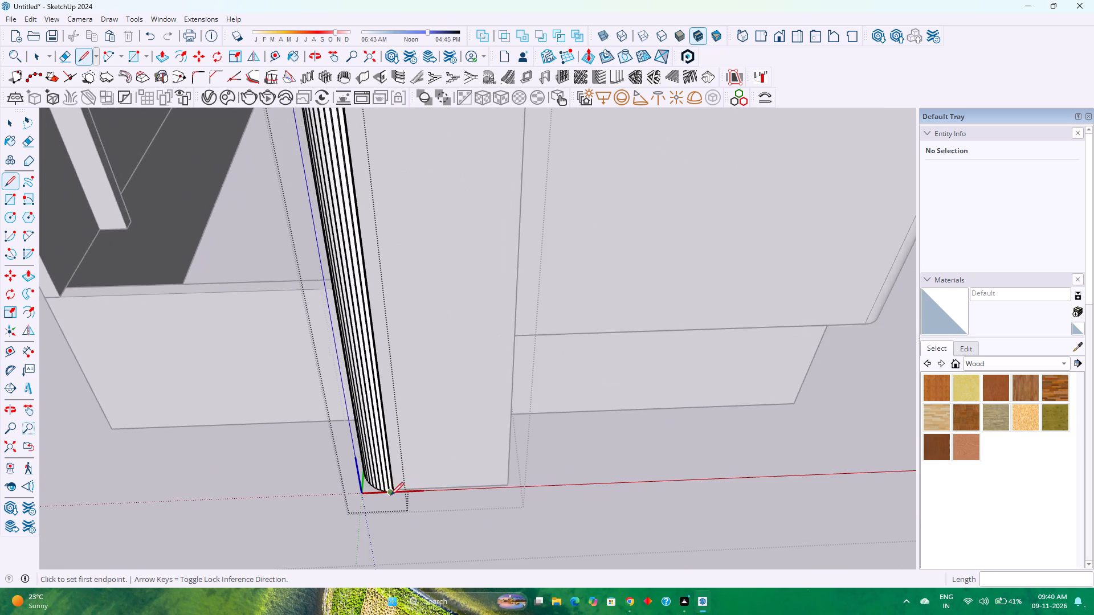
scroll(390, 495, up, 20)
scroll(390, 495, up, 8)
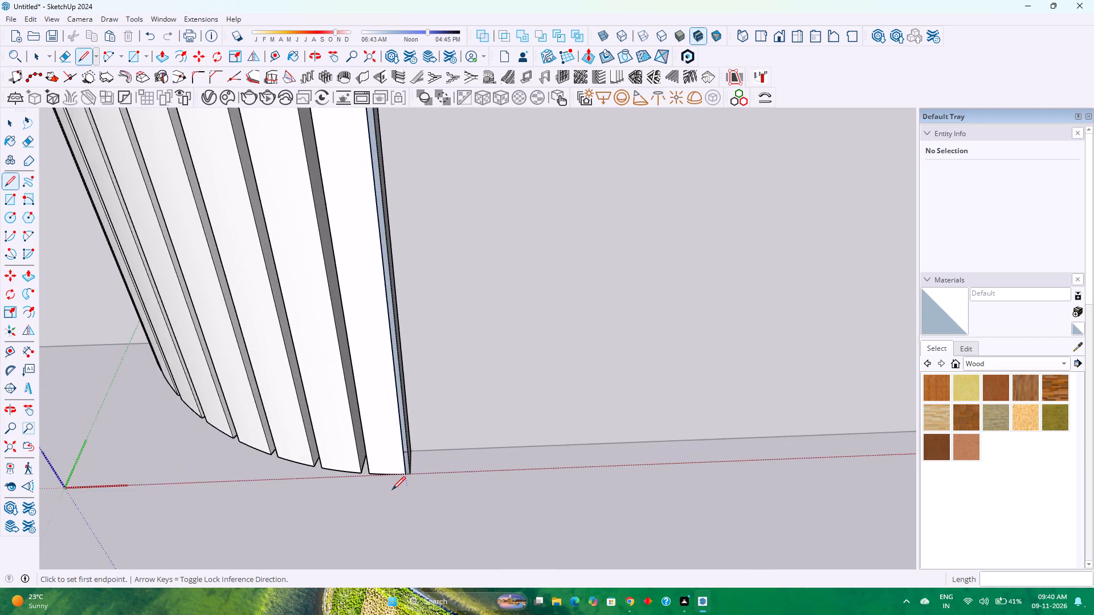
scroll(392, 490, up, 9)
click(431, 444)
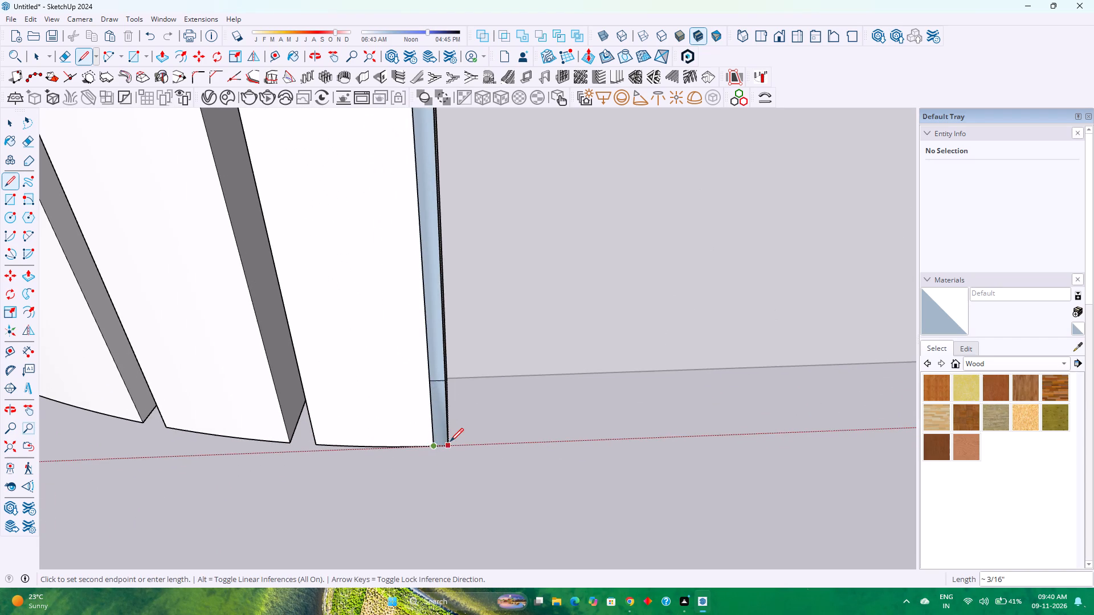
click(450, 441)
middle_drag(445, 438, 344, 464)
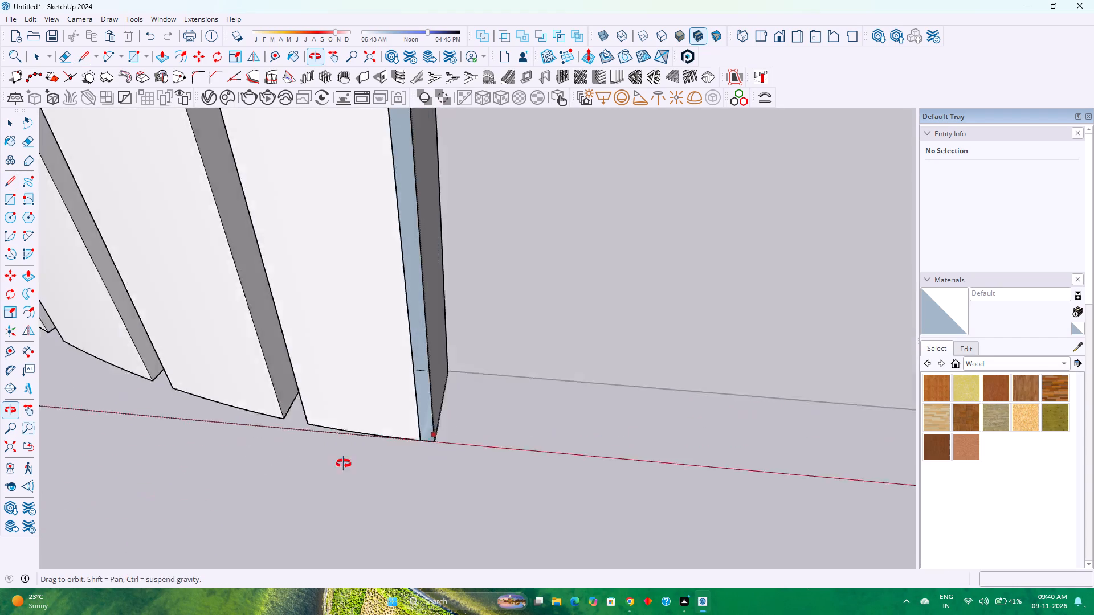
middle_drag(344, 464, 385, 465)
Close the open strips on the end slat by tracing lines around the top strip's inner, front and outer edges.
scroll(387, 465, down, 14)
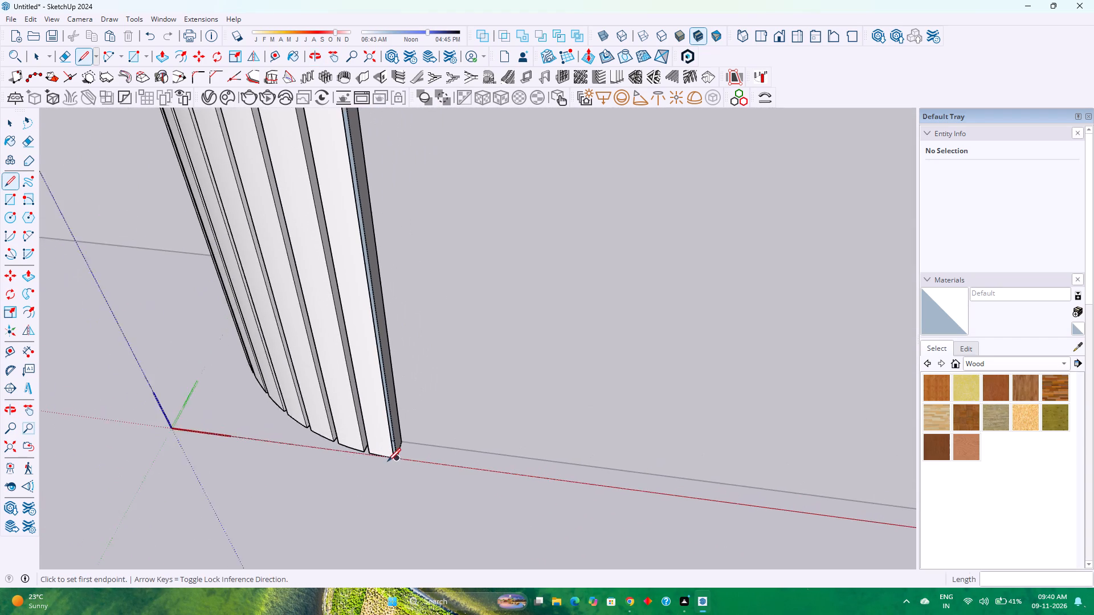
scroll(387, 461, down, 9)
scroll(278, 266, down, 3)
shift+middle_drag(303, 259, 386, 477)
shift+middle_click(386, 477)
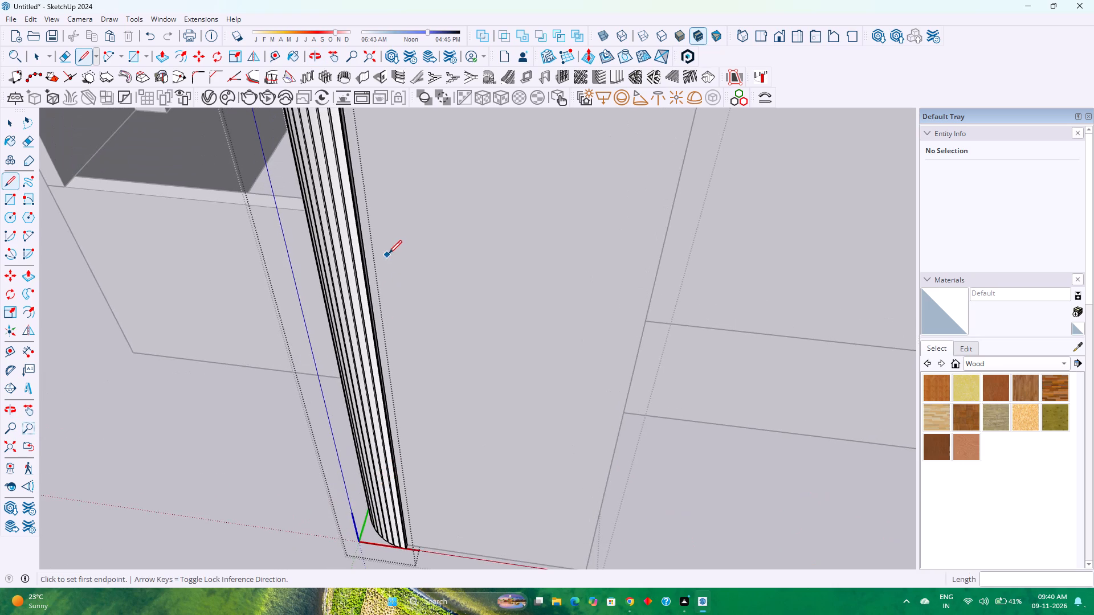
scroll(389, 253, down, 4)
shift+middle_drag(387, 237, 418, 493)
scroll(370, 278, down, 4)
scroll(346, 155, up, 4)
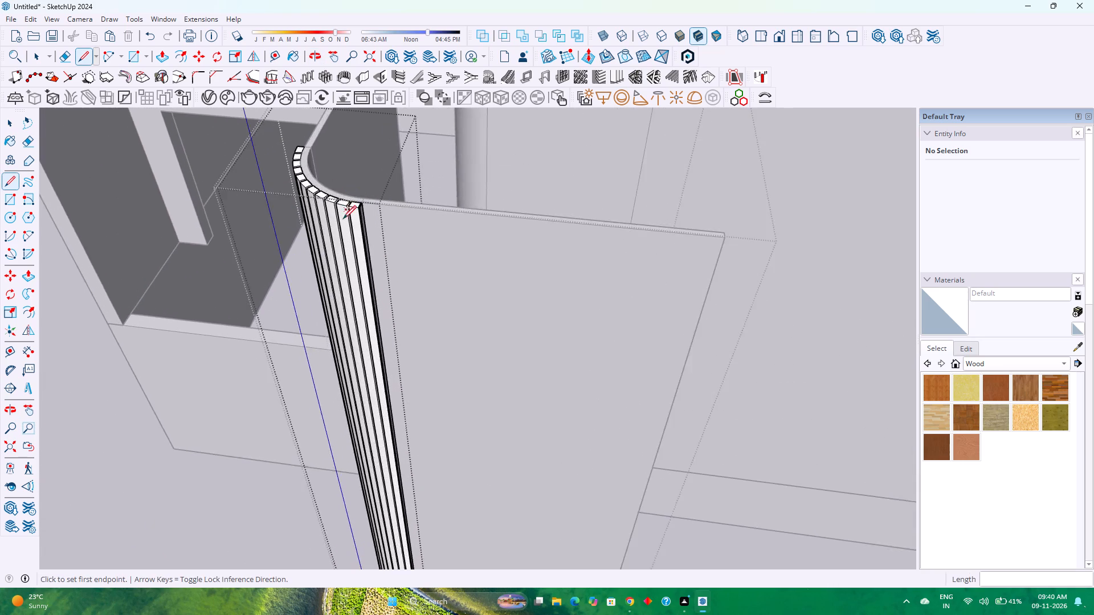
scroll(343, 219, up, 20)
scroll(343, 219, up, 2)
scroll(390, 193, down, 1)
scroll(390, 193, up, 3)
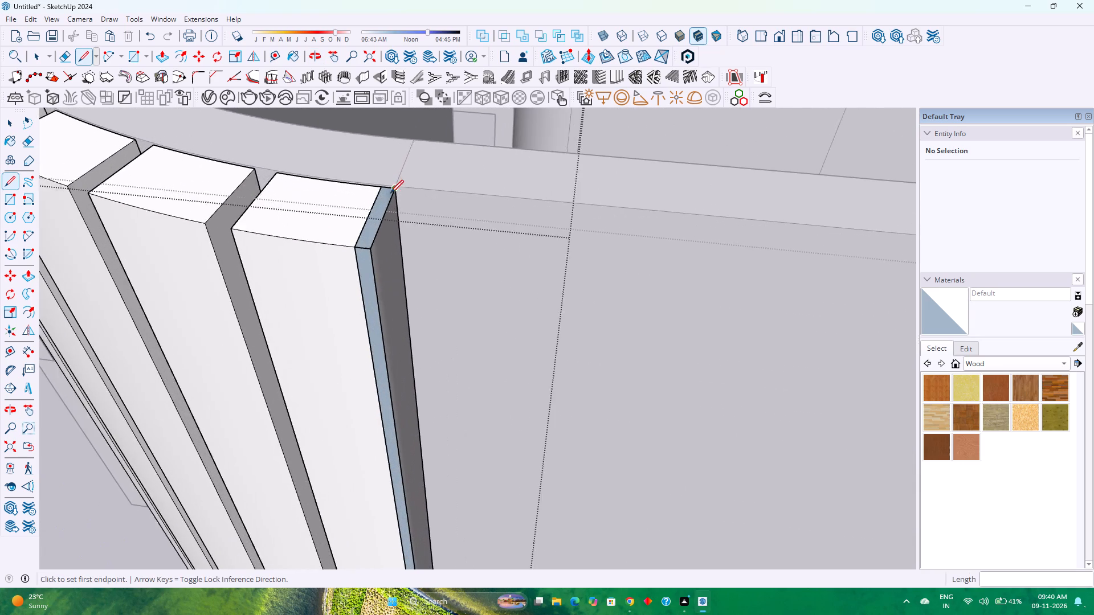
middle_drag(392, 196, 430, 294)
middle_click(430, 294)
click(364, 194)
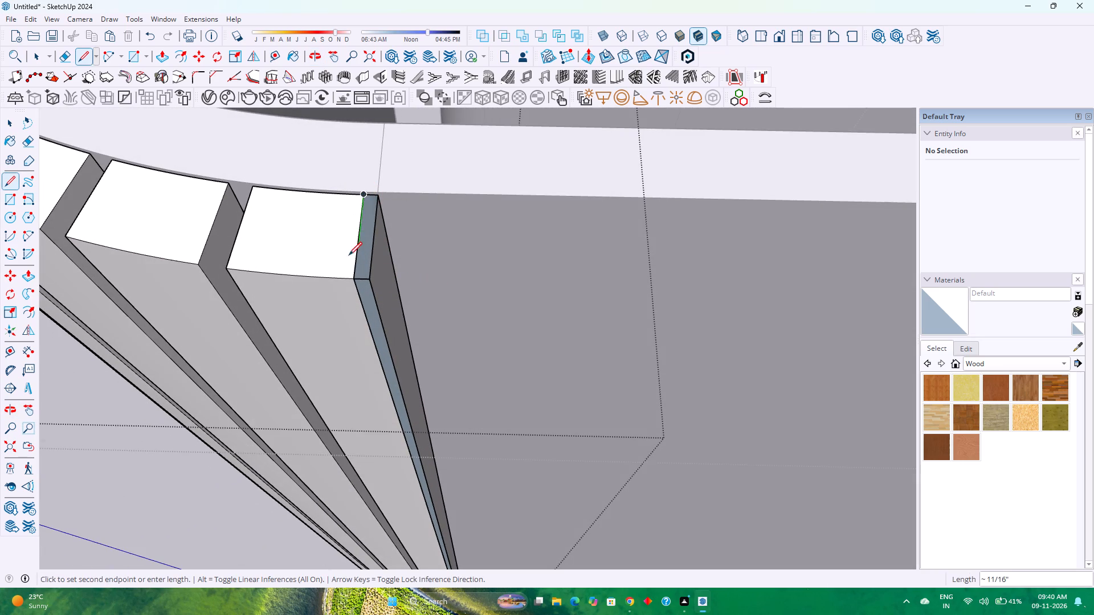
click(355, 279)
click(370, 278)
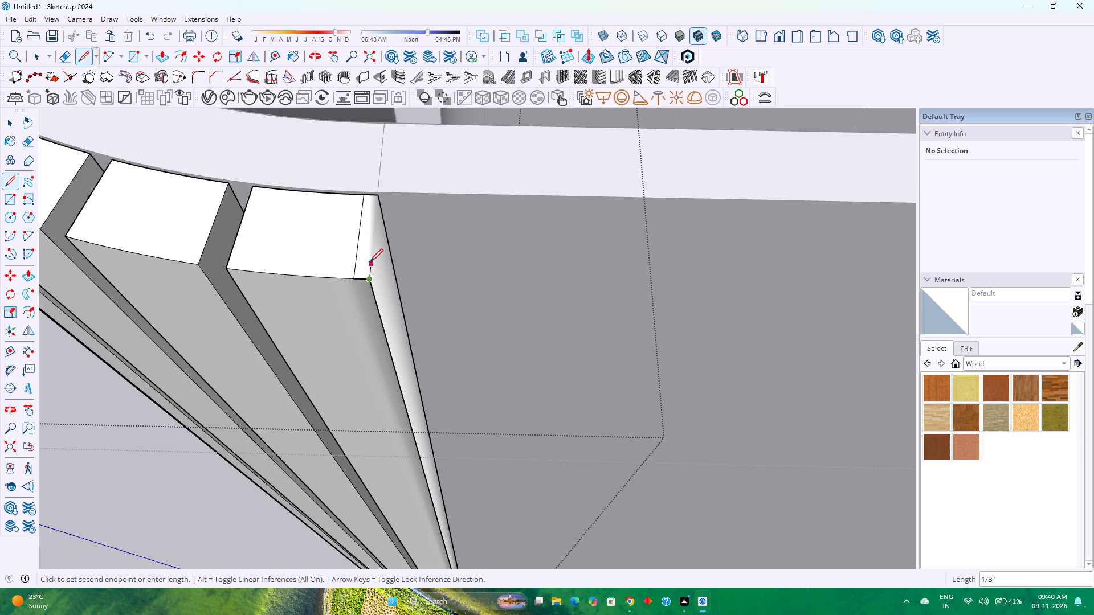
click(381, 192)
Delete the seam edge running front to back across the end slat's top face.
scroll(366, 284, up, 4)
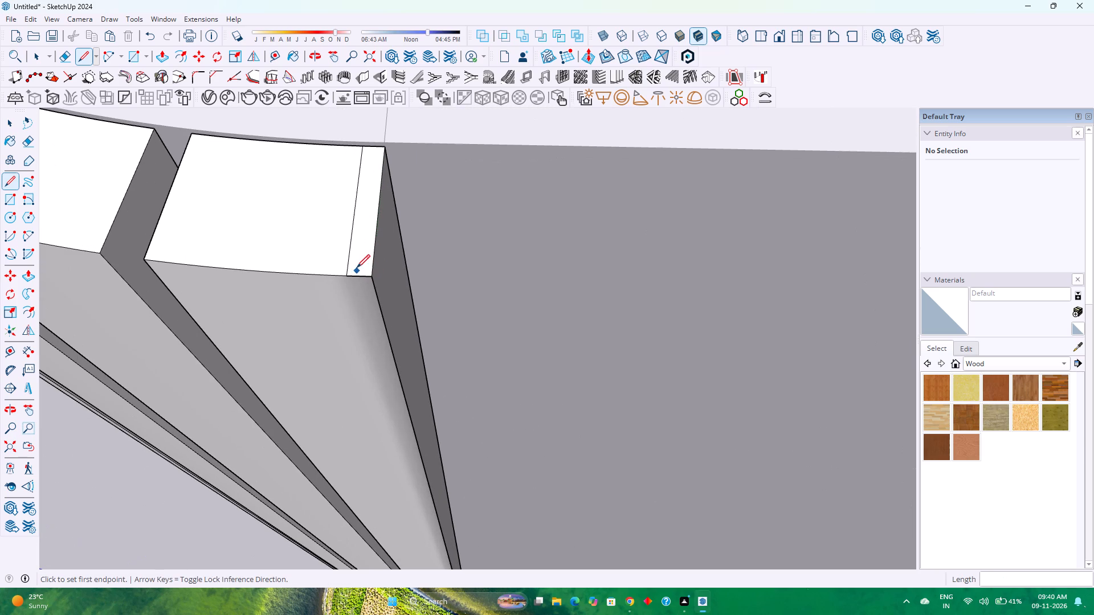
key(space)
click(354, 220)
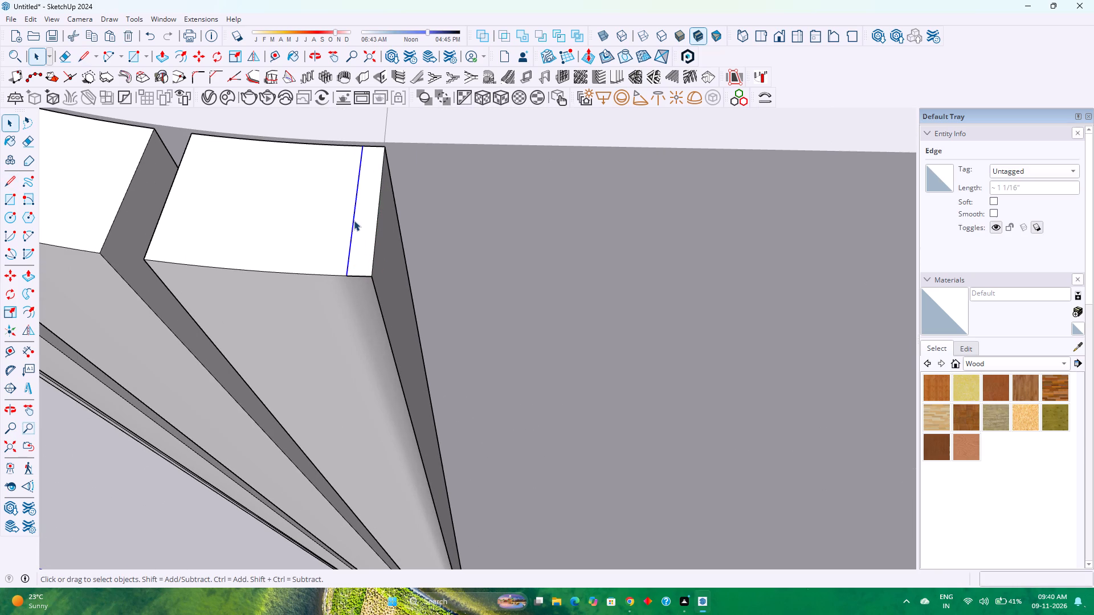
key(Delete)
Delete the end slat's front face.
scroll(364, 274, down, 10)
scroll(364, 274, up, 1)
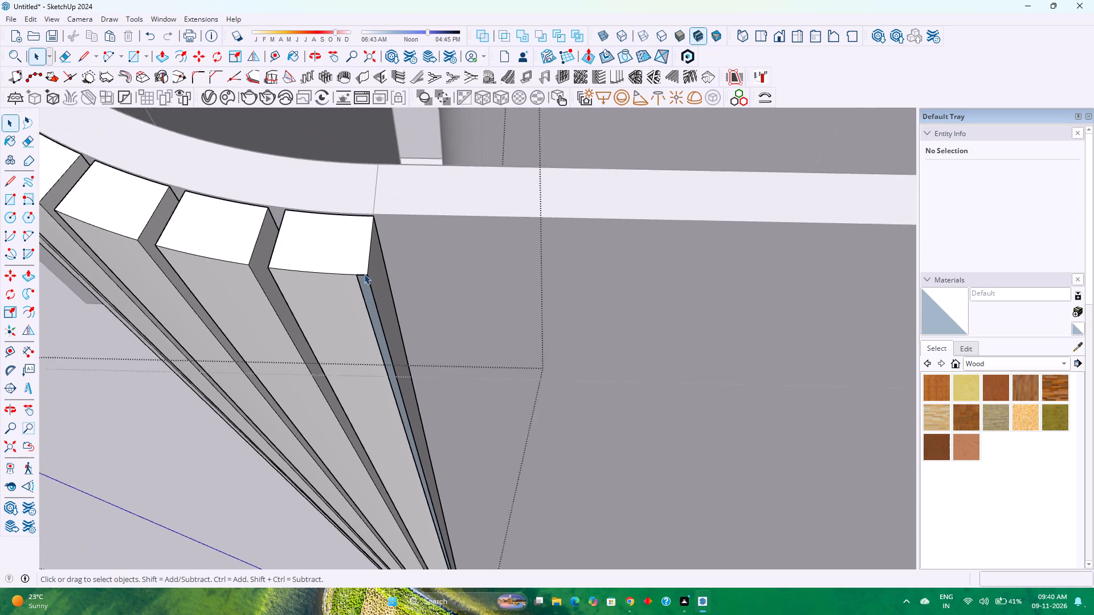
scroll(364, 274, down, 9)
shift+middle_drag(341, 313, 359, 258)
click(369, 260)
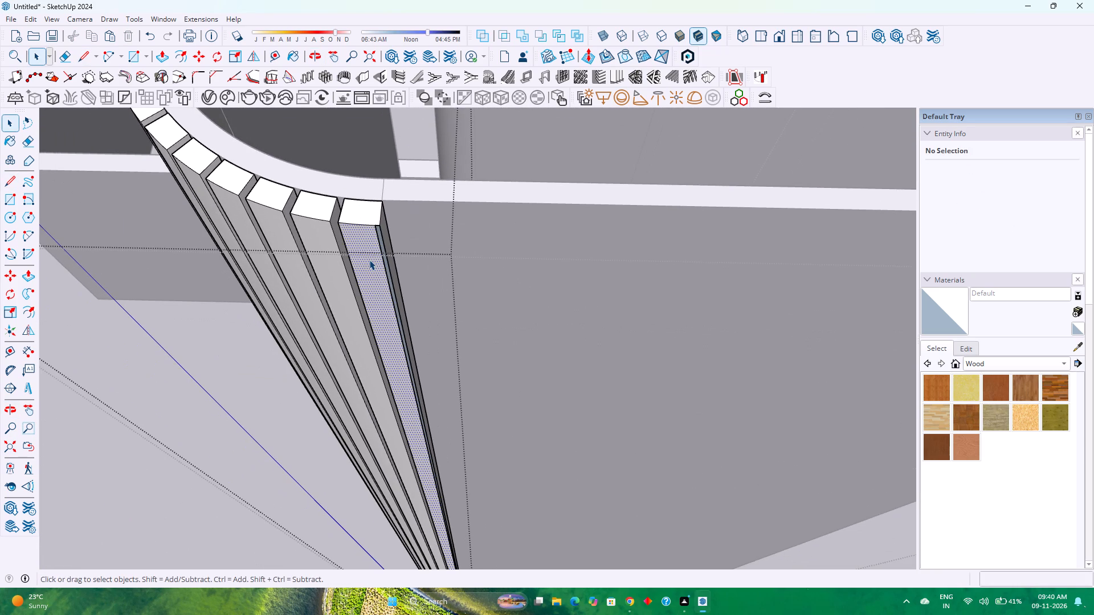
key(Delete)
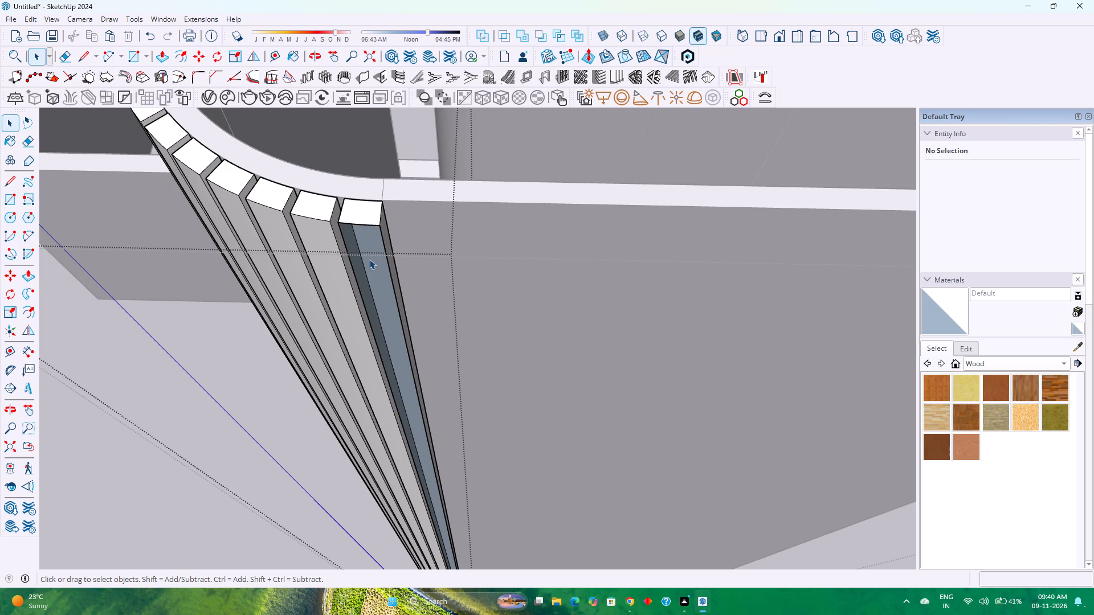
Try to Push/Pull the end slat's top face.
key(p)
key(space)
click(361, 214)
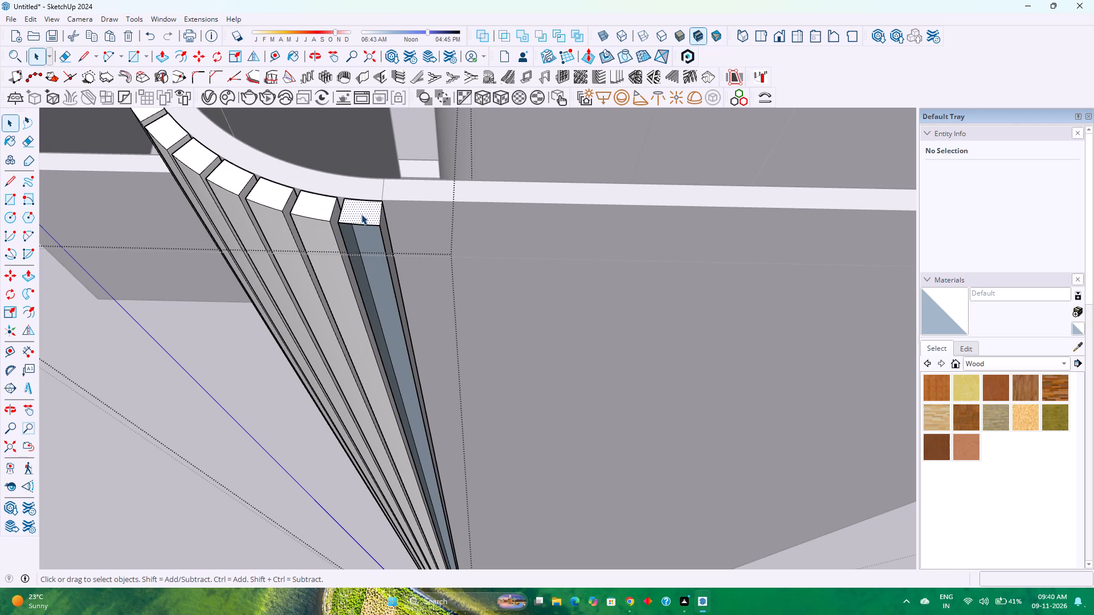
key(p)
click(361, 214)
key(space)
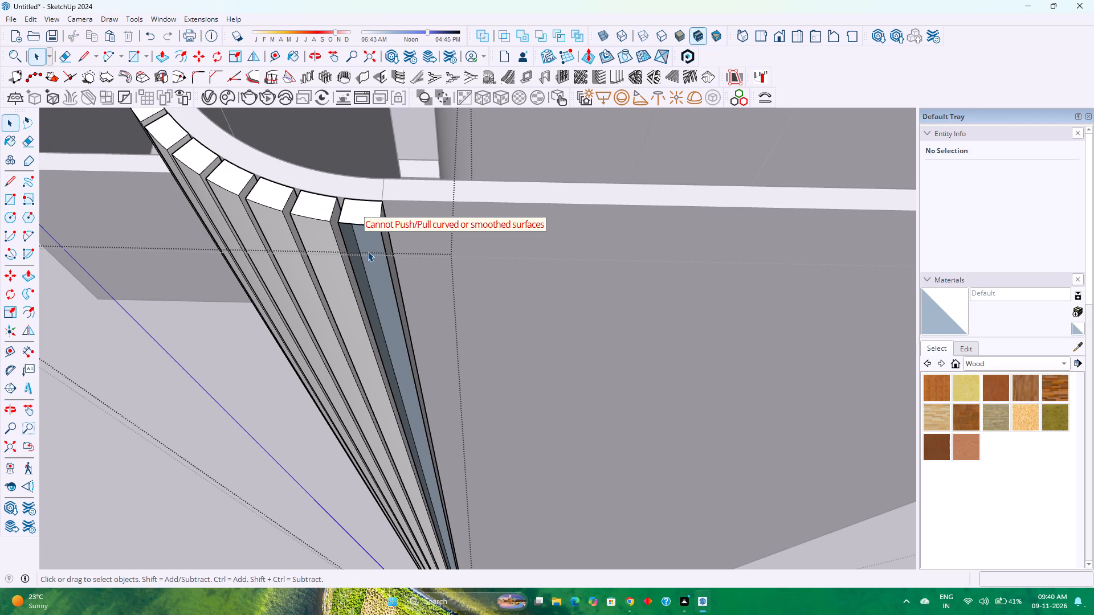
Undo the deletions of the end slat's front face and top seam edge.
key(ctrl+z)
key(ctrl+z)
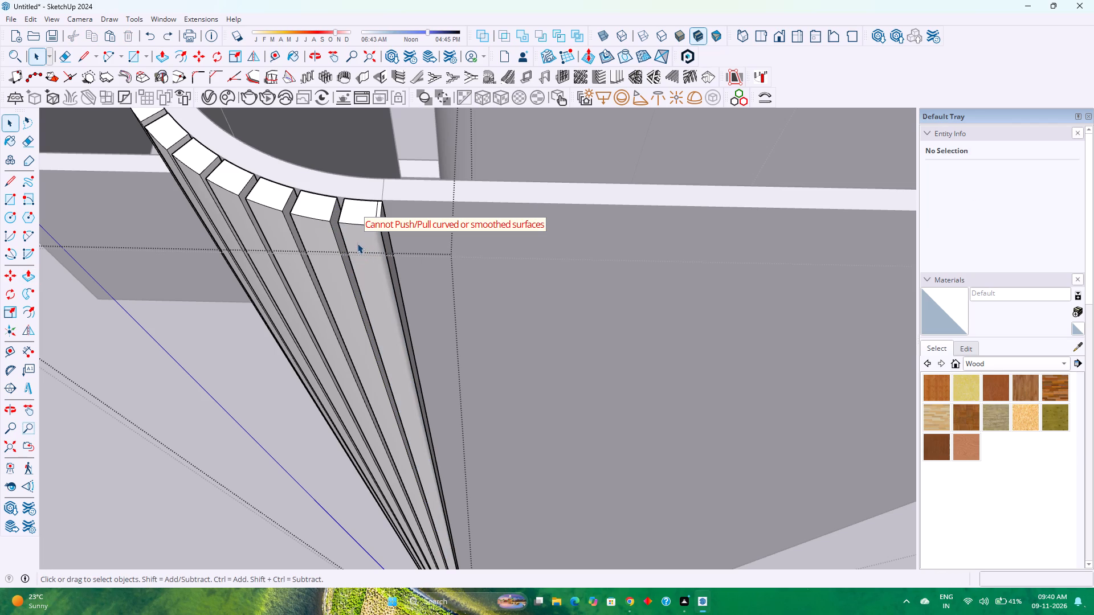
Configure vertical louvres for the flat panel's front face with 1.5" louvre thickness and 2" spacing.
scroll(390, 331, down, 2)
click(481, 340)
scroll(463, 355, down, 2)
middle_drag(459, 355, 433, 284)
middle_click(431, 276)
scroll(428, 220, down, 1)
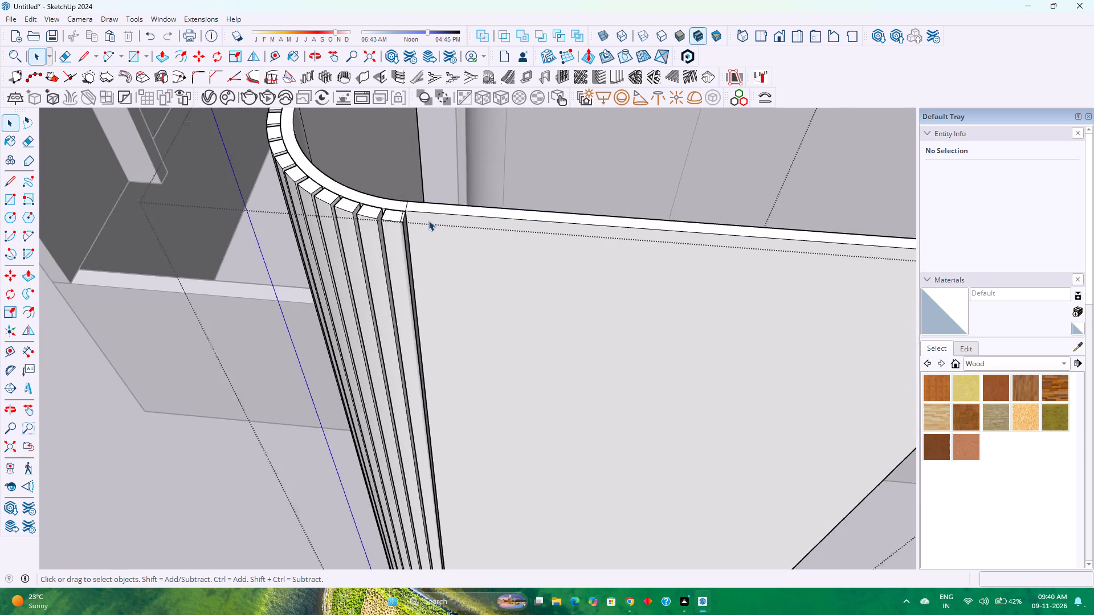
scroll(428, 220, down, 11)
scroll(468, 320, up, 1)
scroll(468, 320, down, 5)
click(492, 317)
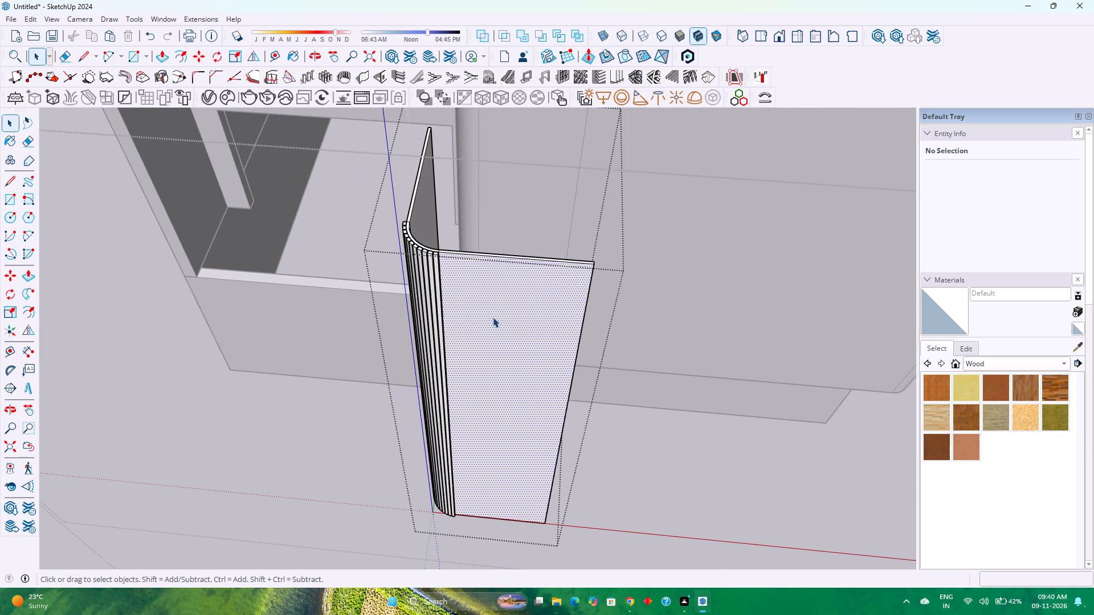
click(621, 81)
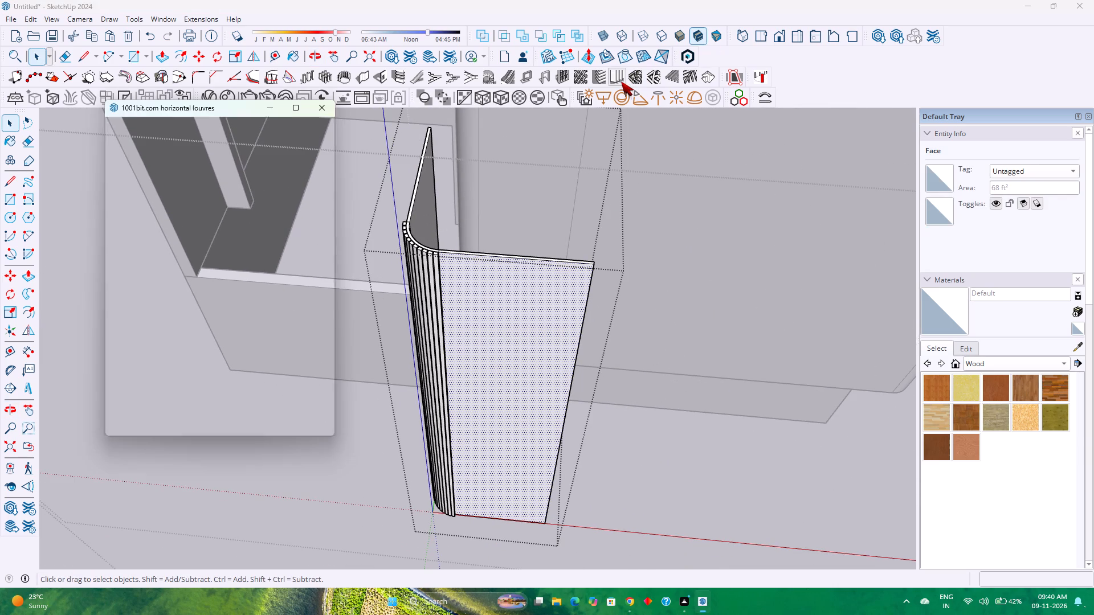
drag(228, 292, 160, 296)
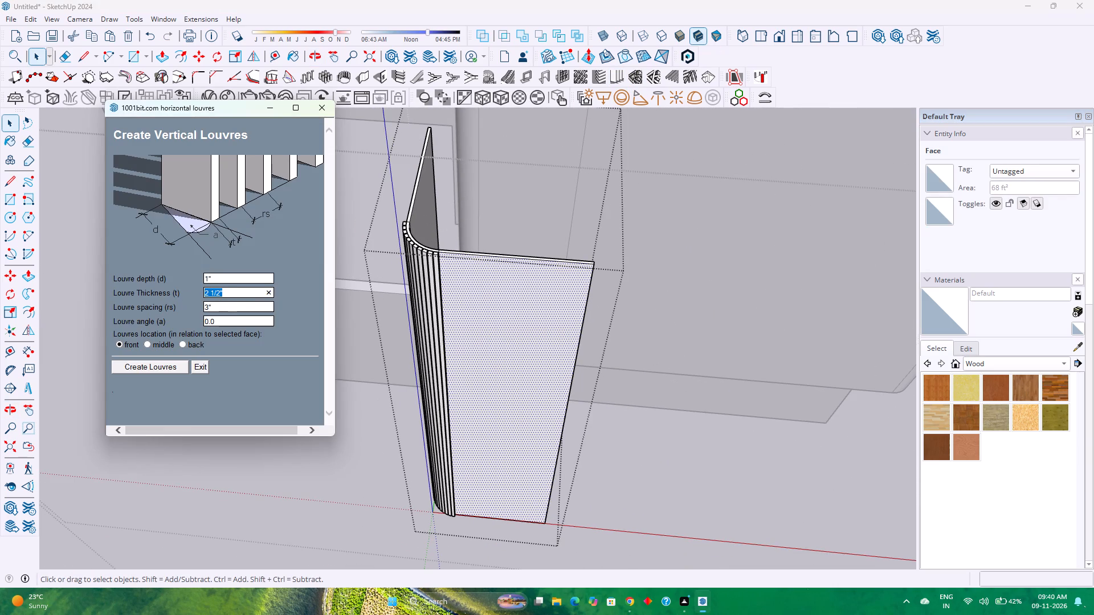
text(1.5")
key(Return)
click(238, 308)
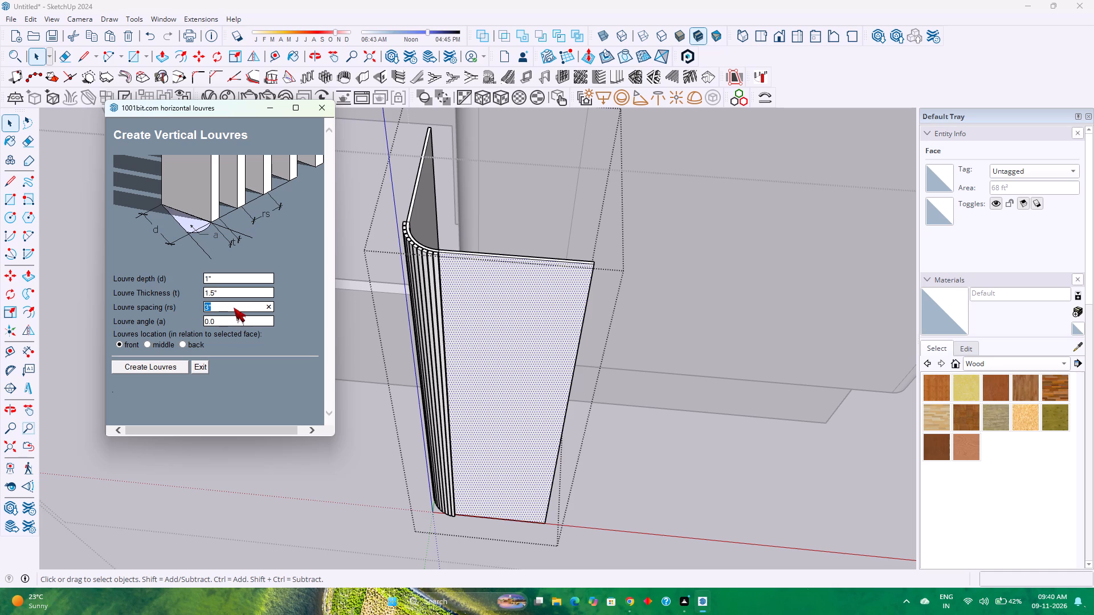
text(2")
key(Return)
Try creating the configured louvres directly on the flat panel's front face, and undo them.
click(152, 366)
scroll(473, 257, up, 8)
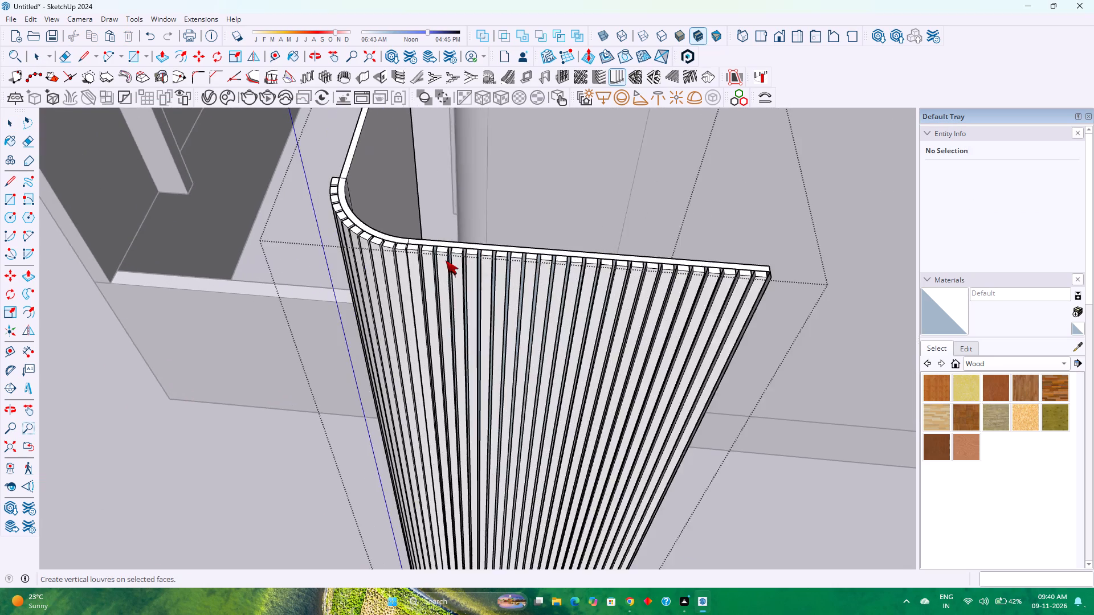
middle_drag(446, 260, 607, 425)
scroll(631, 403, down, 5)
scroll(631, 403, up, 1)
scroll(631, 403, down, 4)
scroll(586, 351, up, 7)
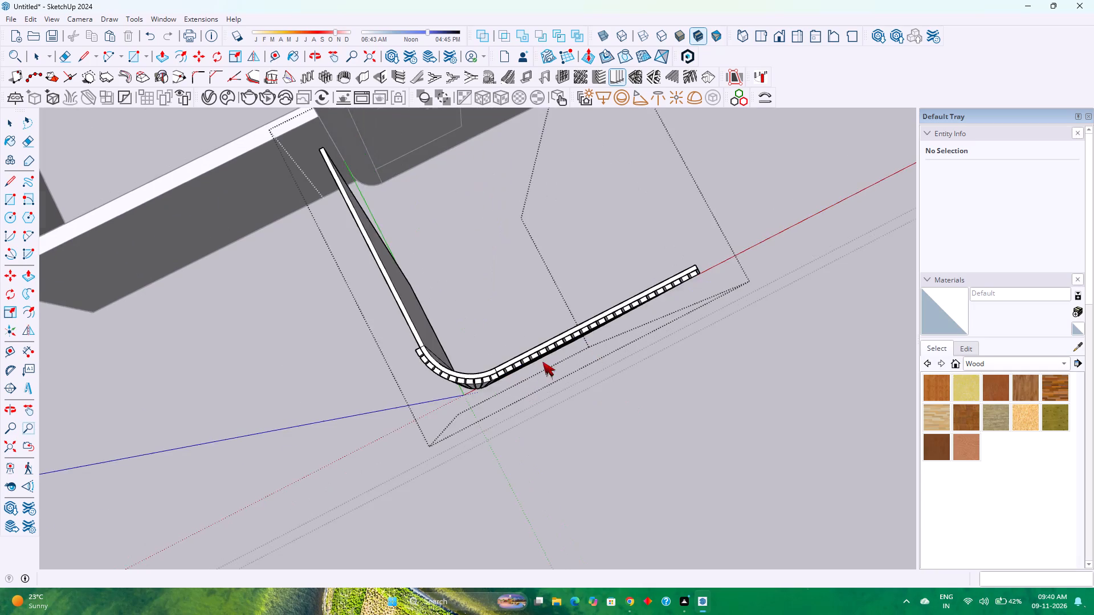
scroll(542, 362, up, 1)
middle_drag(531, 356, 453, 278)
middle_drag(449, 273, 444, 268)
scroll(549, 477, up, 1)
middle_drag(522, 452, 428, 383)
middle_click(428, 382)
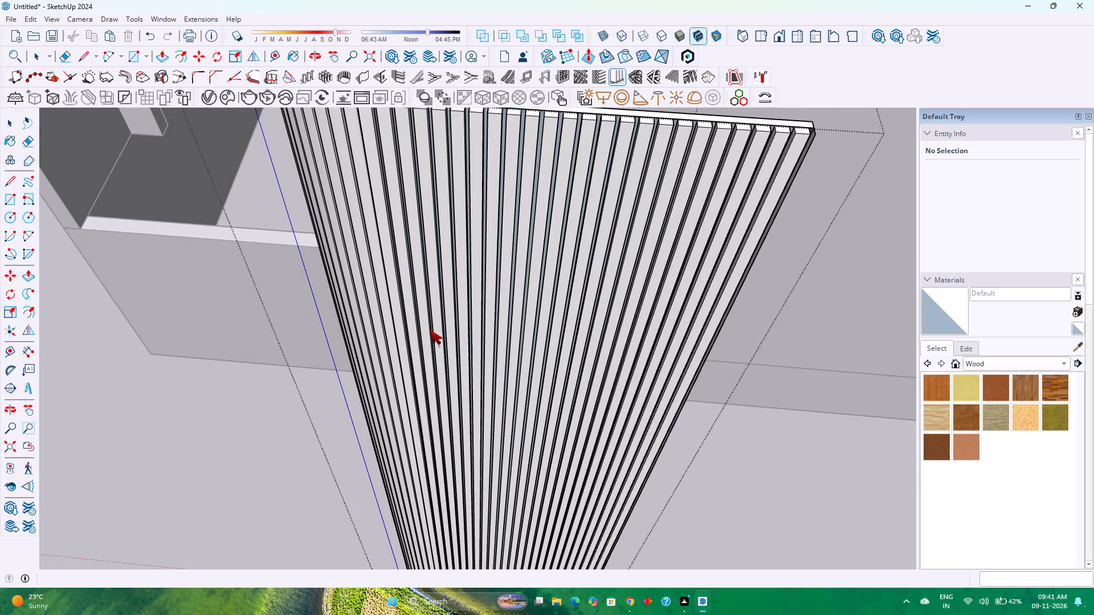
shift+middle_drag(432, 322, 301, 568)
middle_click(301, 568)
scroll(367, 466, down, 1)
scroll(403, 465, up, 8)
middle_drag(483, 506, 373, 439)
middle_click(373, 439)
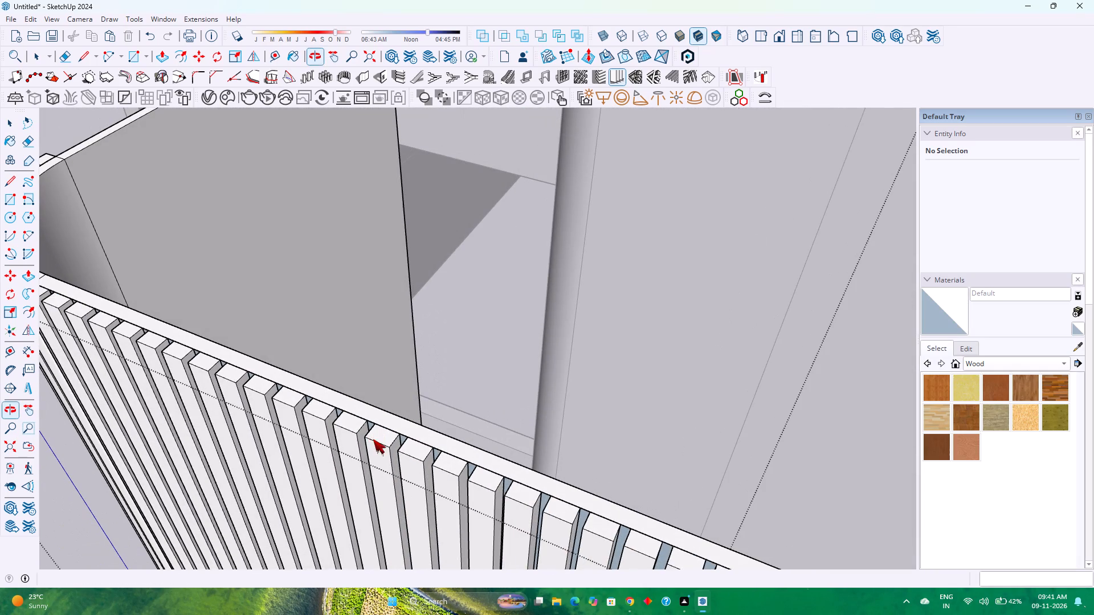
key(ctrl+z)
Copy the flat panel's front face 1' outward from the panel along the green axis.
scroll(373, 435, down, 4)
shift+middle_drag(354, 474, 425, 368)
click(440, 363)
scroll(440, 367, down, 4)
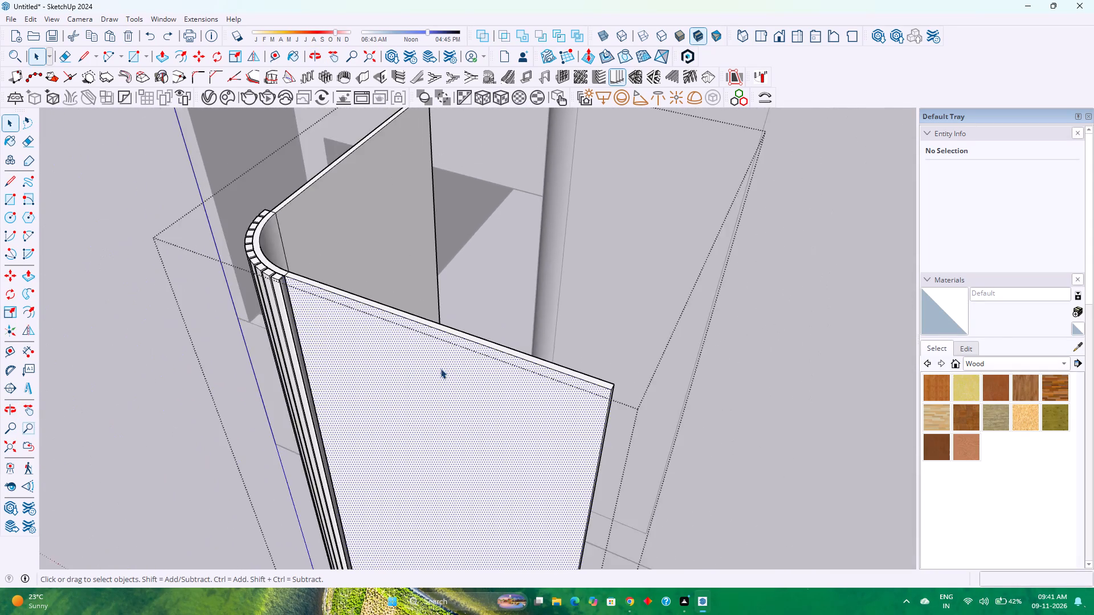
scroll(440, 368, down, 6)
key(m)
click(536, 380)
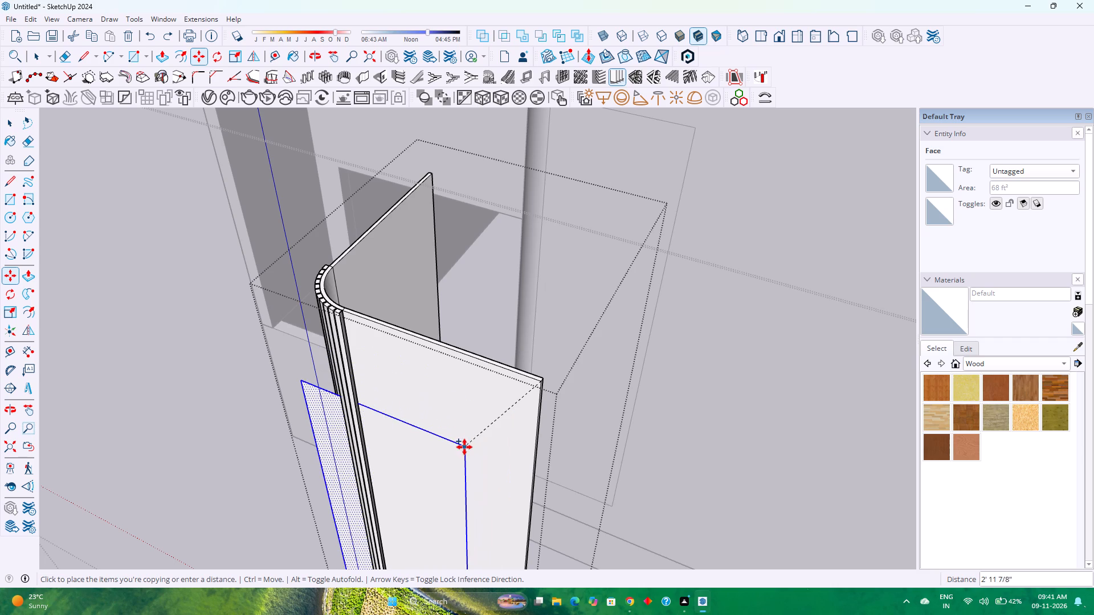
key(Left)
scroll(445, 474, down, 5)
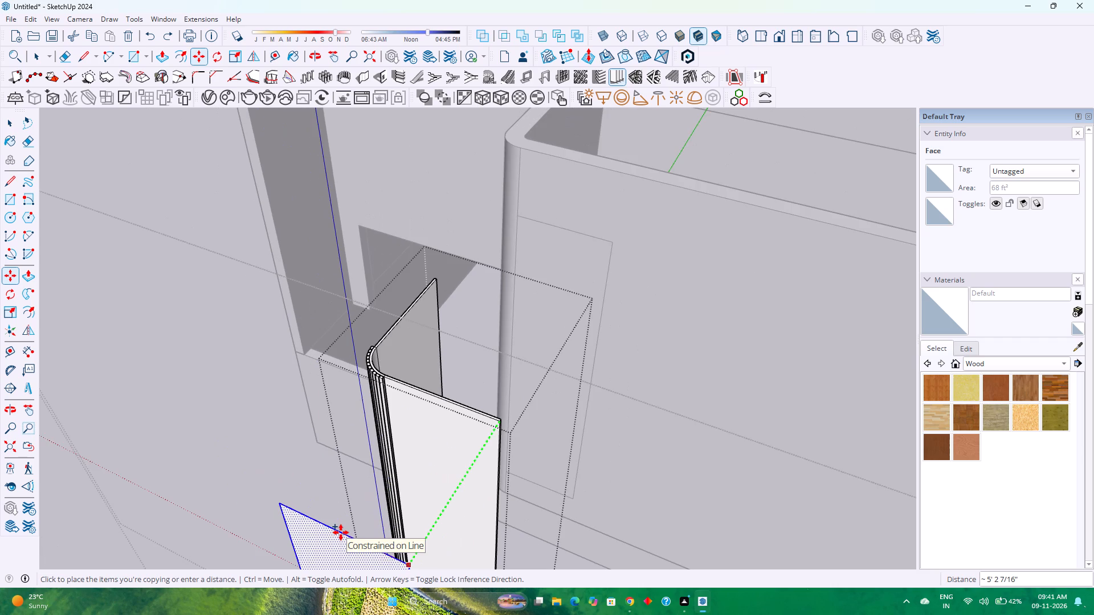
key(1)
key(apostrophe)
key(Return)
key(space)
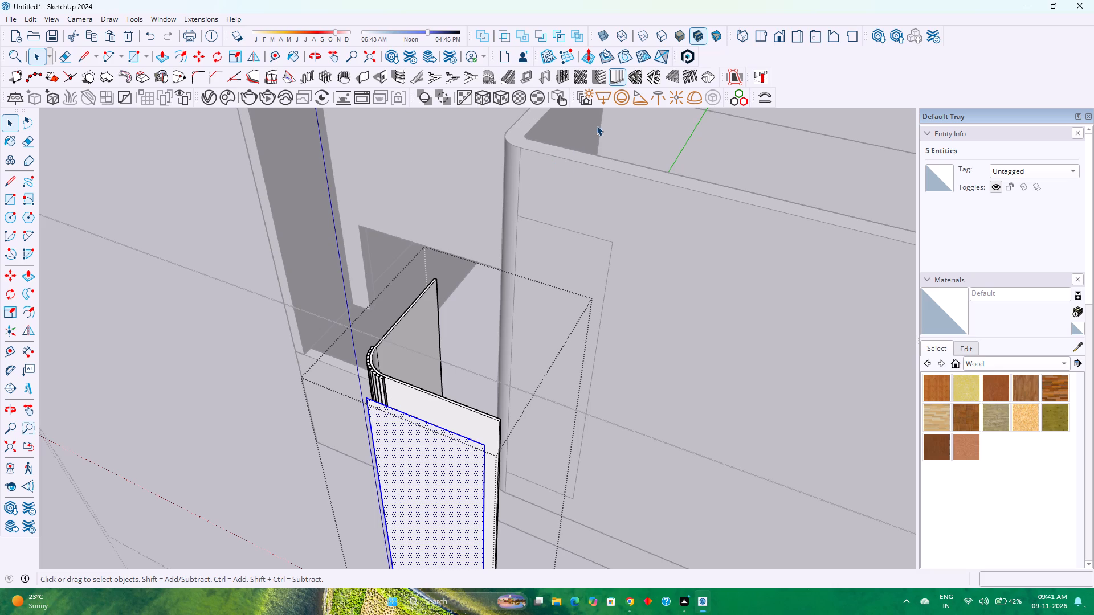
Create vertical louvres on the copied face, 1" deep and 1 1/2" thick at 2" spacing, located at the front.
click(611, 79)
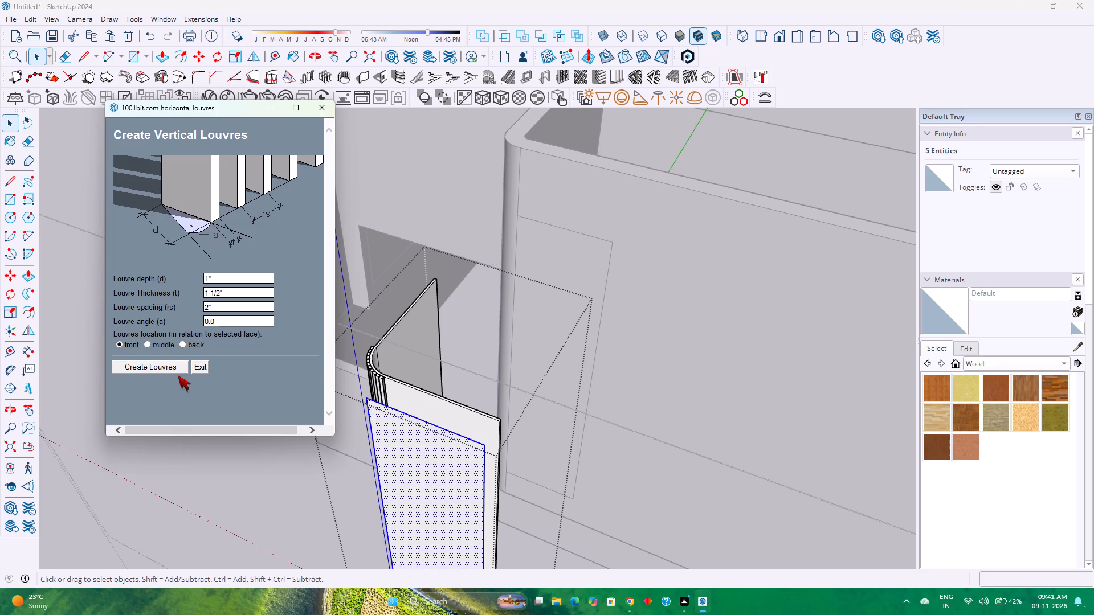
click(165, 367)
click(419, 462)
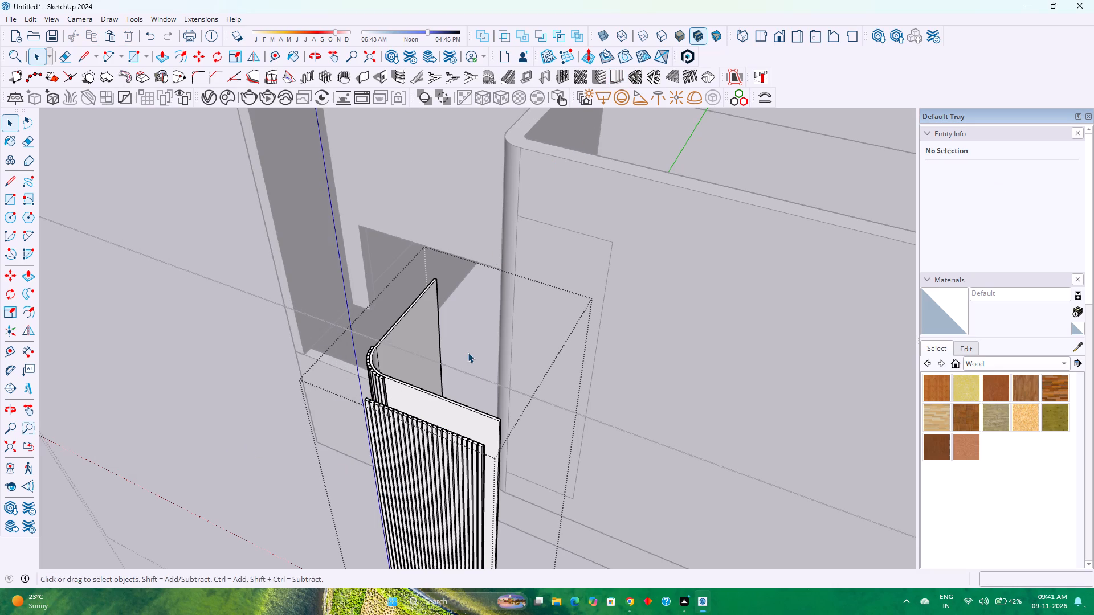
Delete the copied face and its edges behind the new louvres.
scroll(471, 440, up, 20)
key(space)
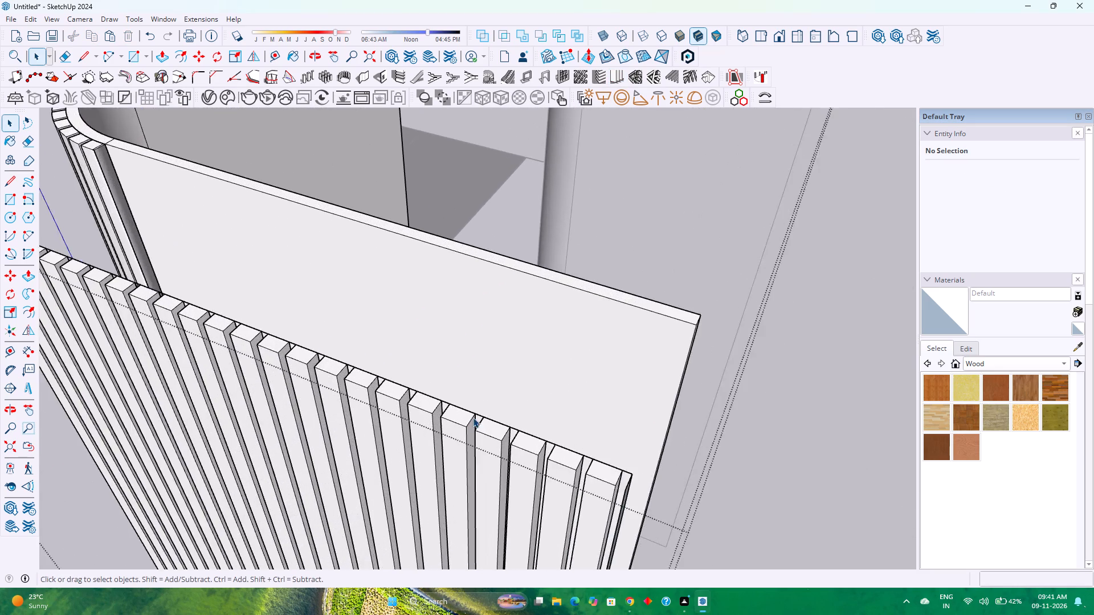
scroll(473, 417, up, 3)
triple_click(481, 413)
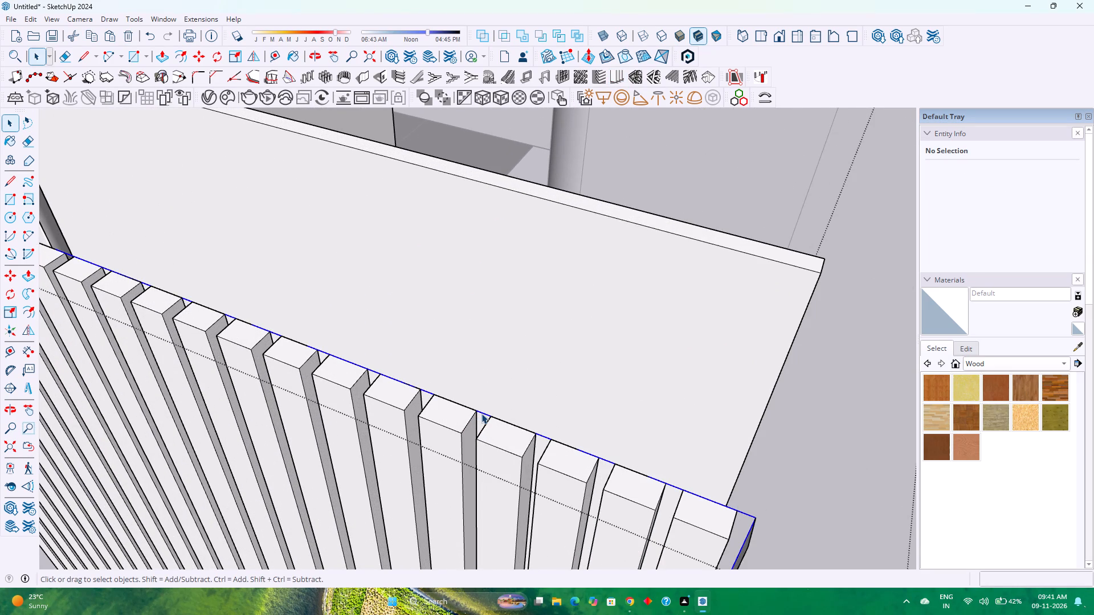
key(Delete)
Delete the thin partial louvre at the outer end of the new louvre group.
scroll(428, 414, down, 9)
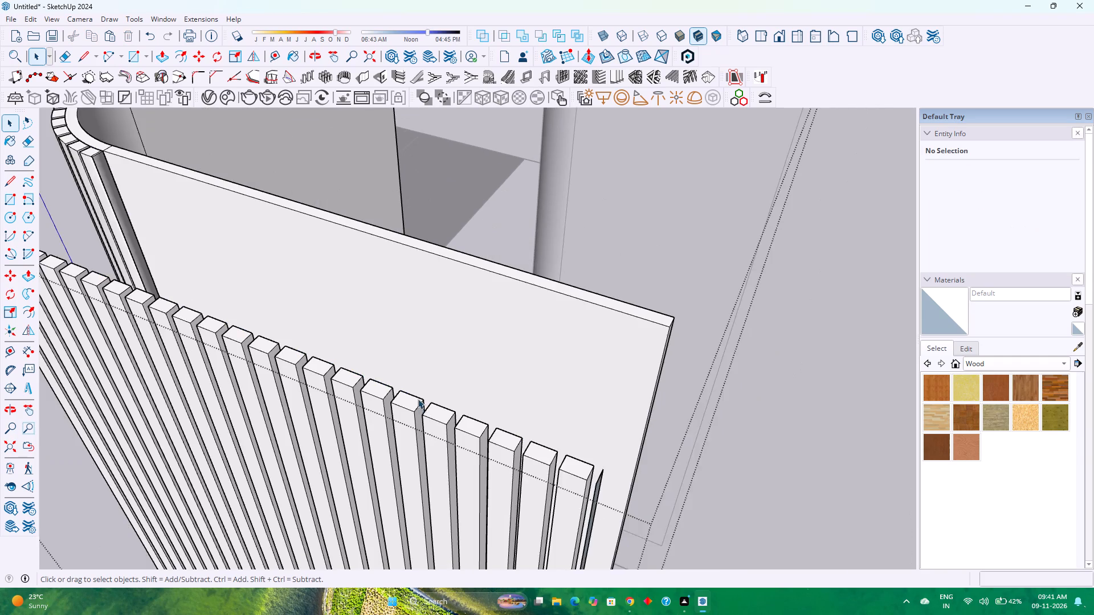
scroll(418, 399, down, 2)
scroll(520, 462, up, 8)
click(533, 432)
double_click(533, 432)
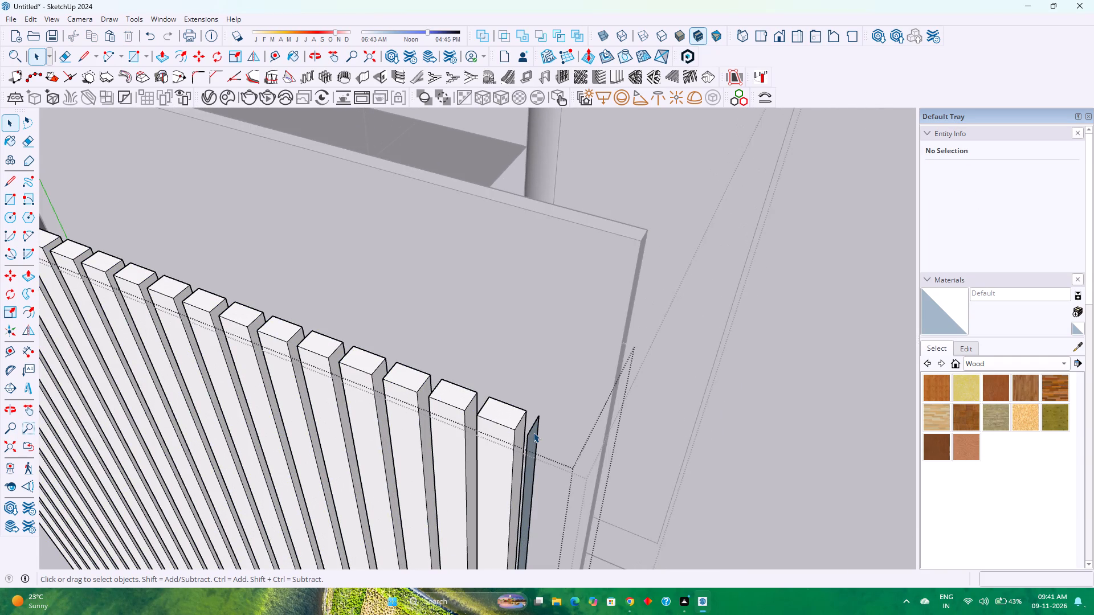
key(Delete)
scroll(545, 433, down, 10)
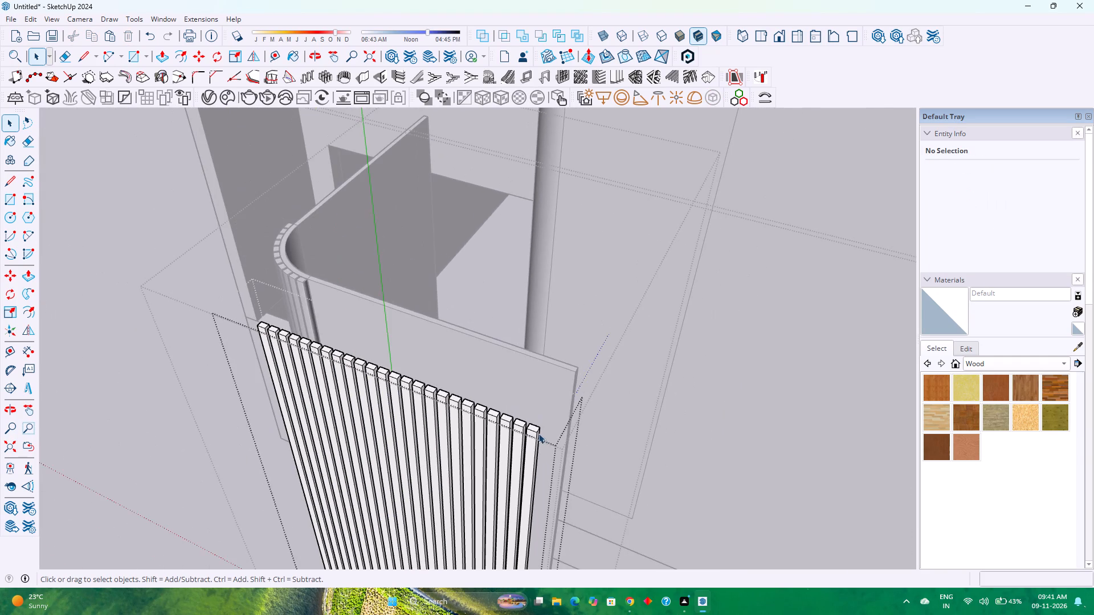
key(Escape)
Move the louvre group 1' along the green axis back onto the flat panel.
click(501, 427)
scroll(501, 427, down, 14)
key(m)
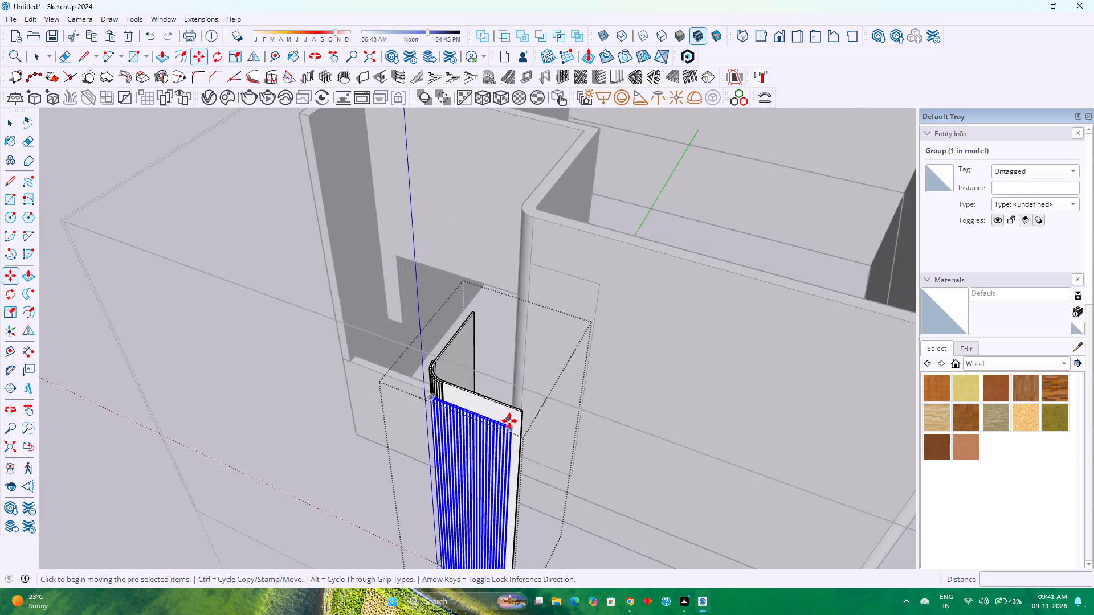
scroll(513, 430, up, 16)
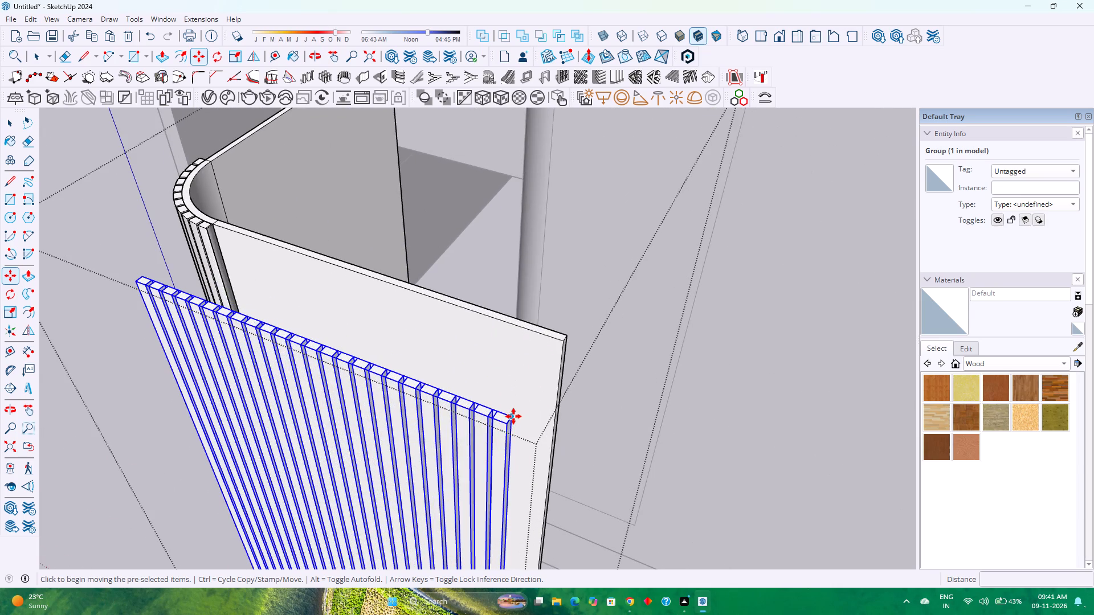
scroll(513, 416, up, 4)
click(510, 417)
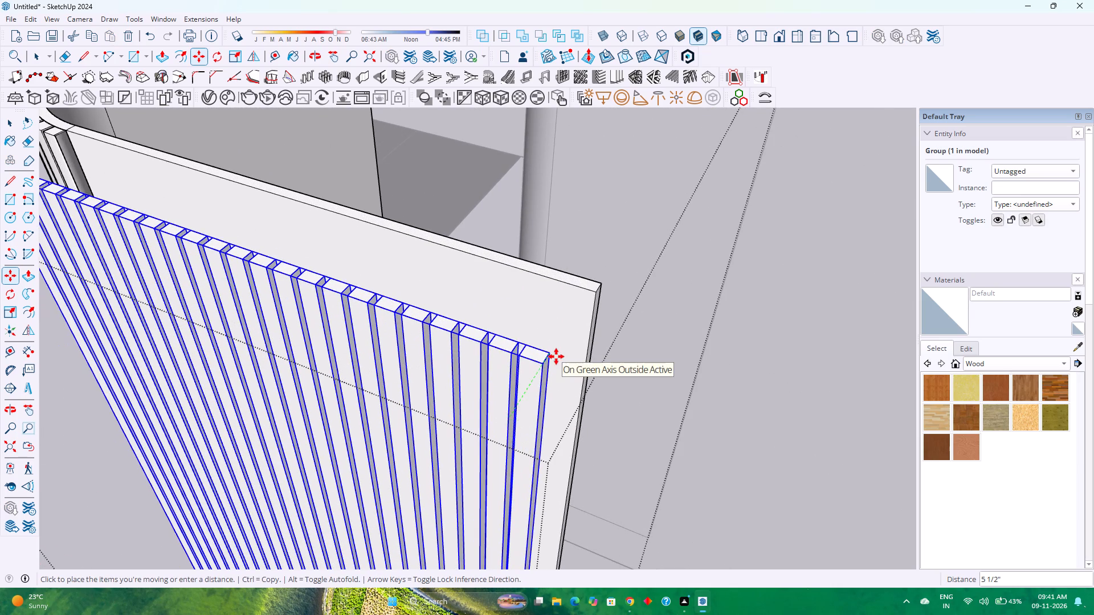
key(Left)
text(1')
key(Return)
scroll(557, 356, down, 5)
scroll(422, 380, down, 3)
key(space)
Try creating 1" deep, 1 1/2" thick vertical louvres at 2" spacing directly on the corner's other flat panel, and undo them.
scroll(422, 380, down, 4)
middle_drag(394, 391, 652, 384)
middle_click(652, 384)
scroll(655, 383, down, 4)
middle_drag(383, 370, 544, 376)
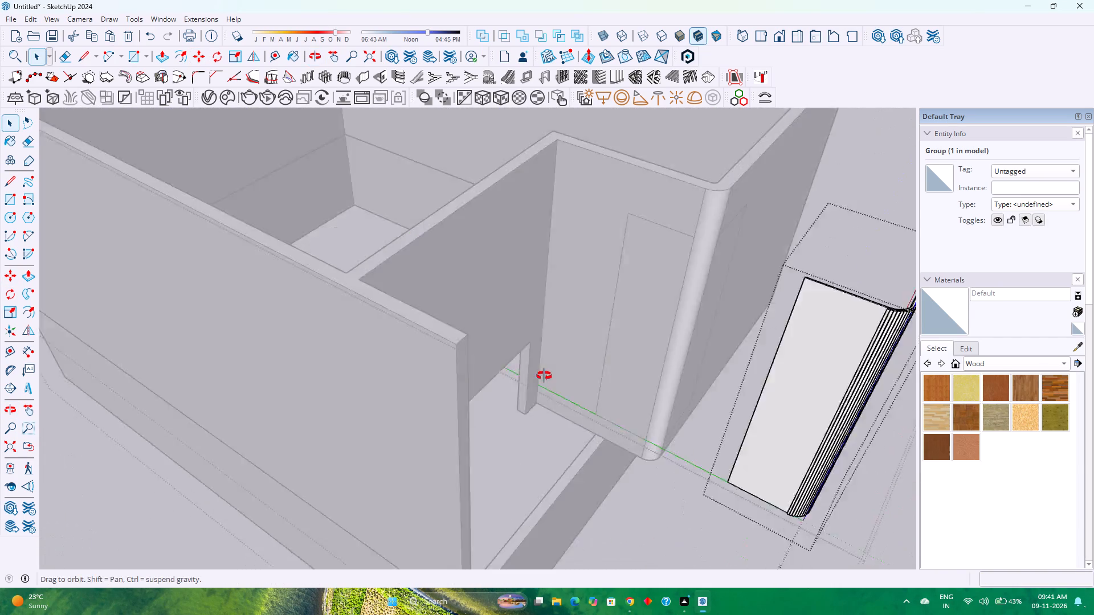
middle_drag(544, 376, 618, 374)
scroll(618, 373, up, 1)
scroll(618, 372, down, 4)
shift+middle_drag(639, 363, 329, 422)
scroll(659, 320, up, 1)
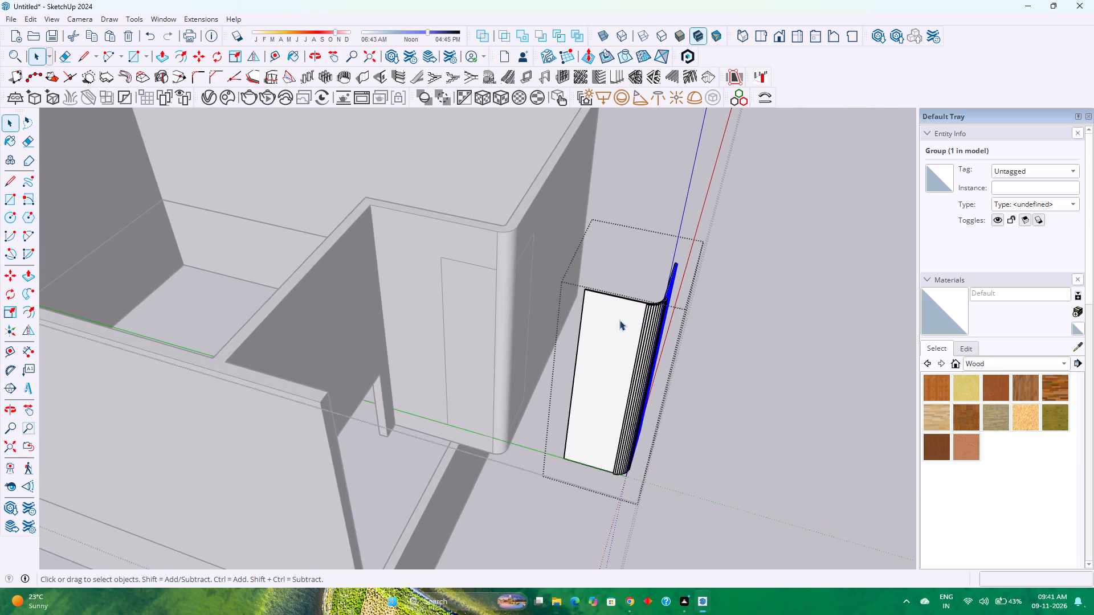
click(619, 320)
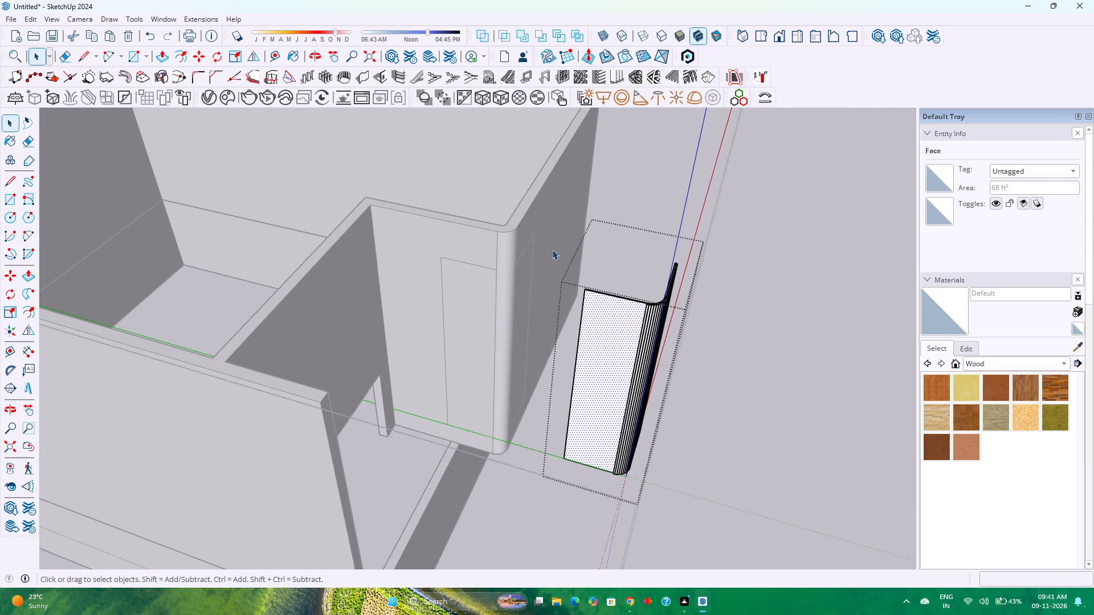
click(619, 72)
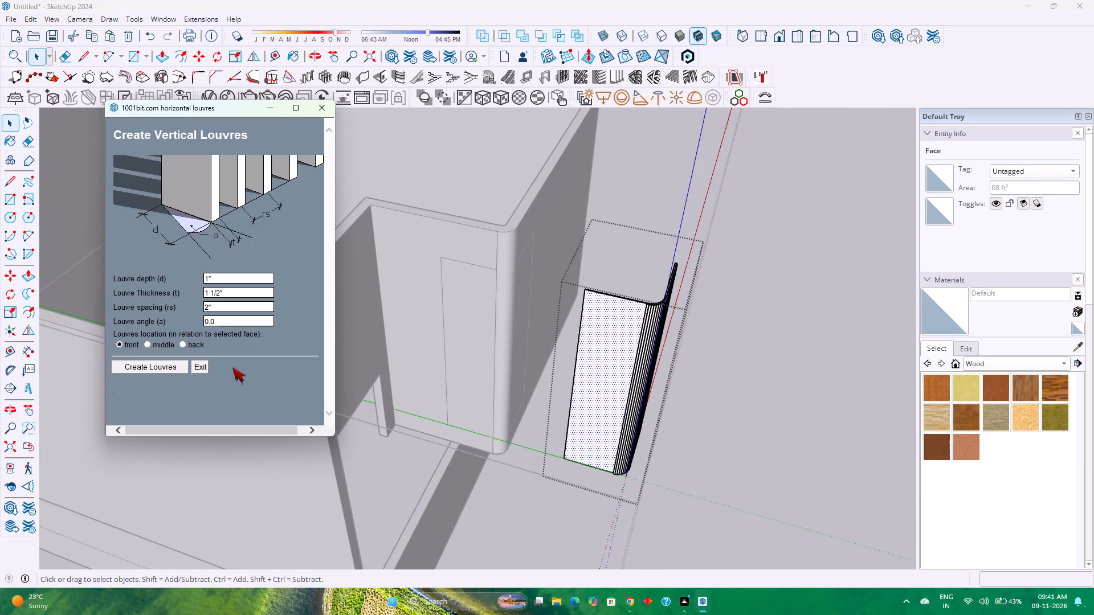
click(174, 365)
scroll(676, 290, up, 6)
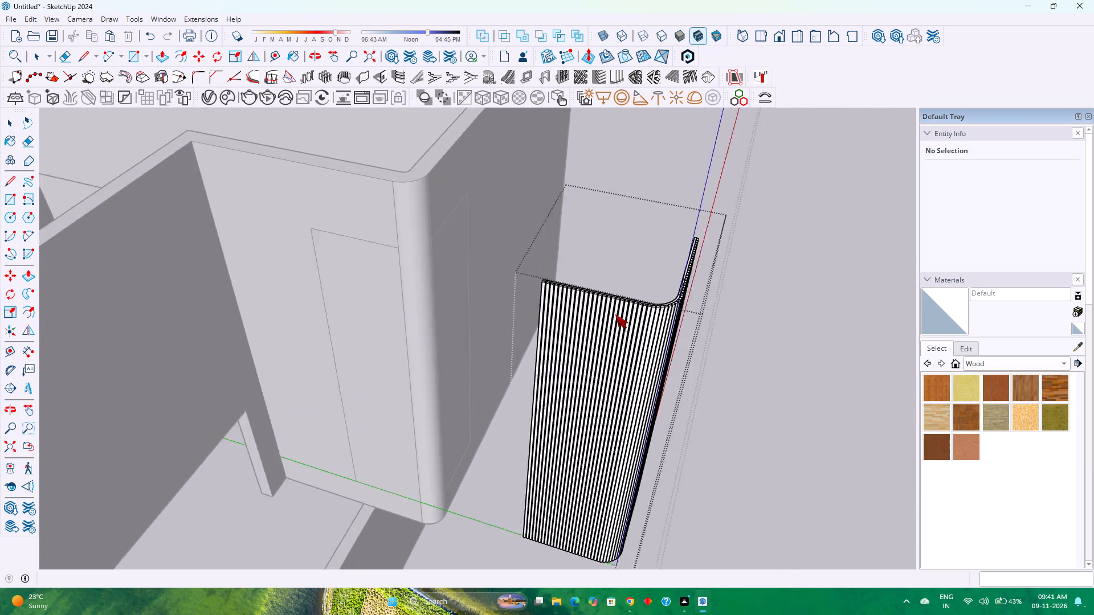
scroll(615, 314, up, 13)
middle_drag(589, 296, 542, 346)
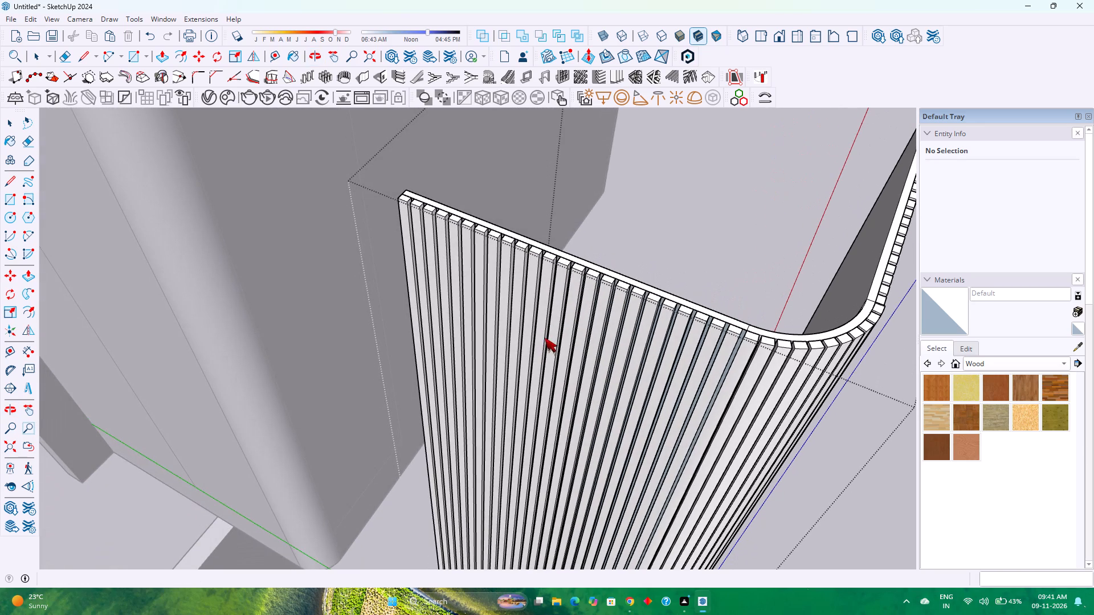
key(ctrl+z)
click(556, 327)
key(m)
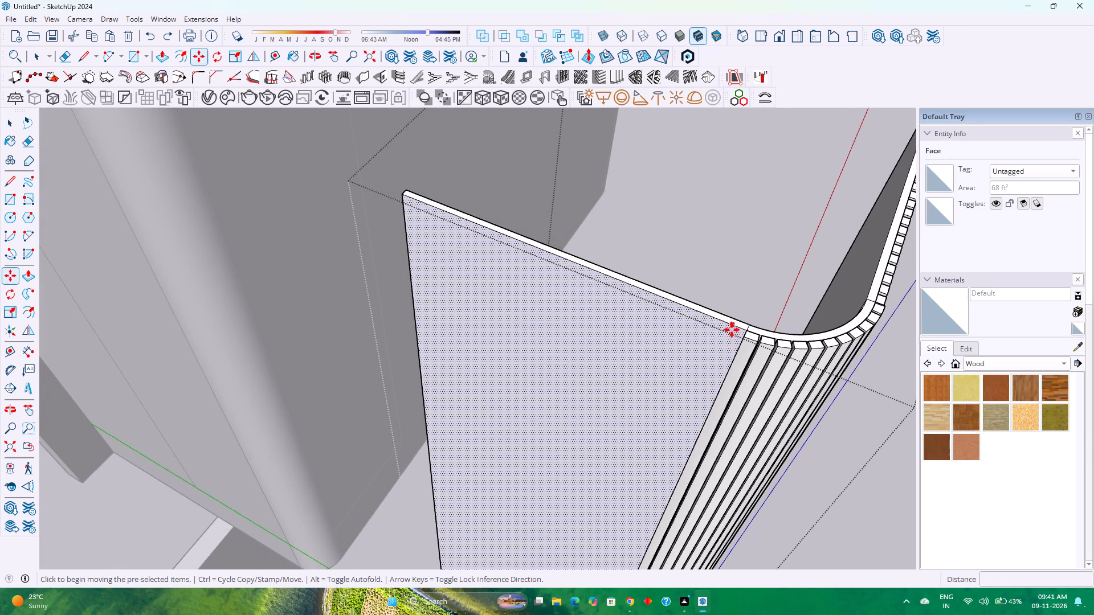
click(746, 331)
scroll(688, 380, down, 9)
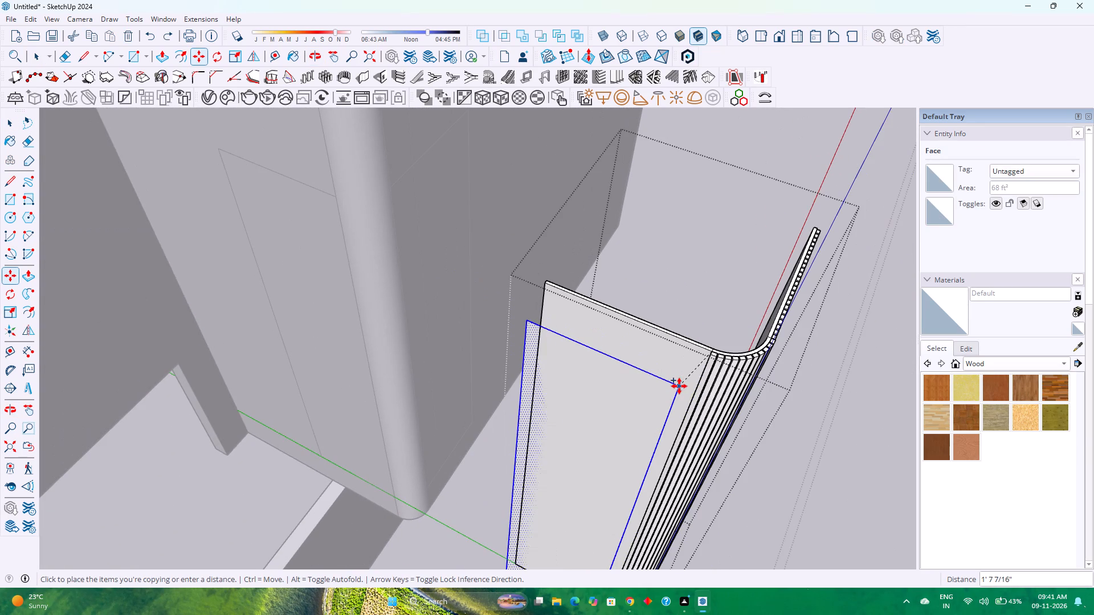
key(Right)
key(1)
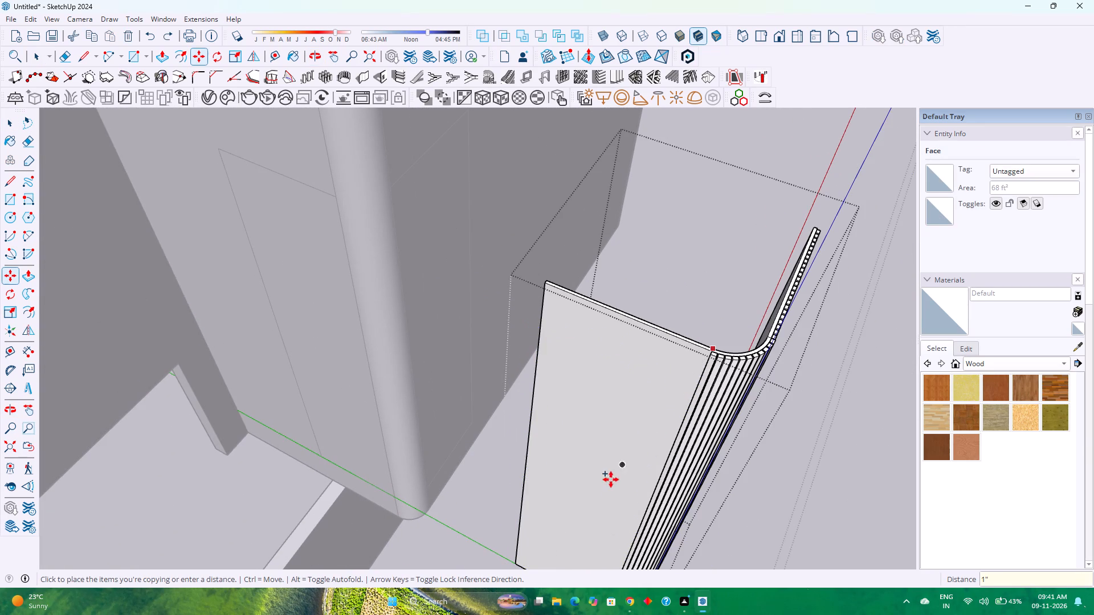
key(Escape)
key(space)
Copy the face of the corner's other flat panel 1' outward along the red axis.
click(664, 371)
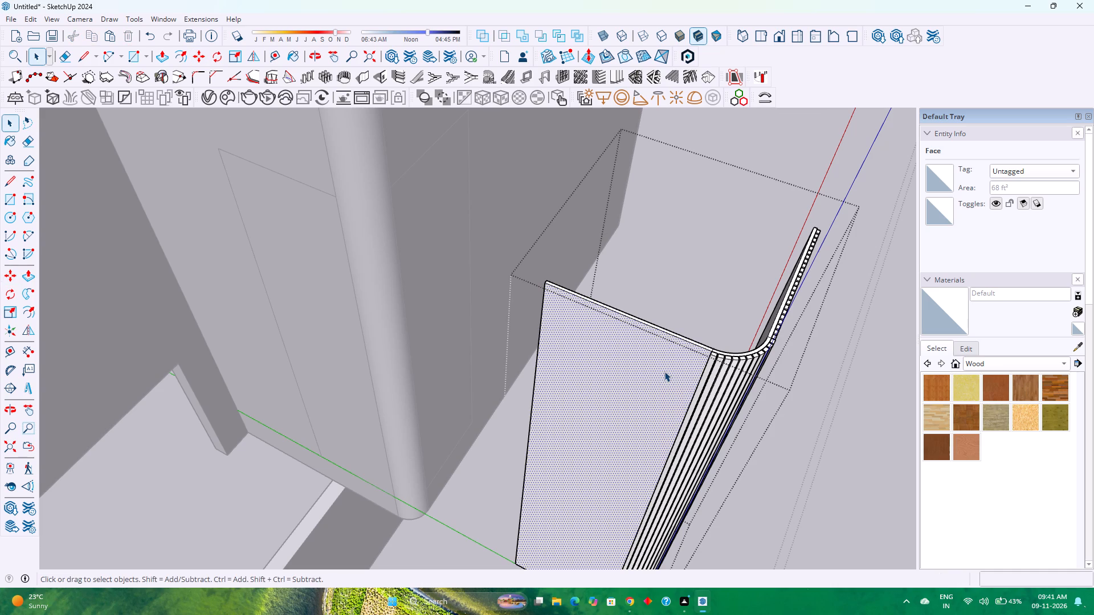
key(m)
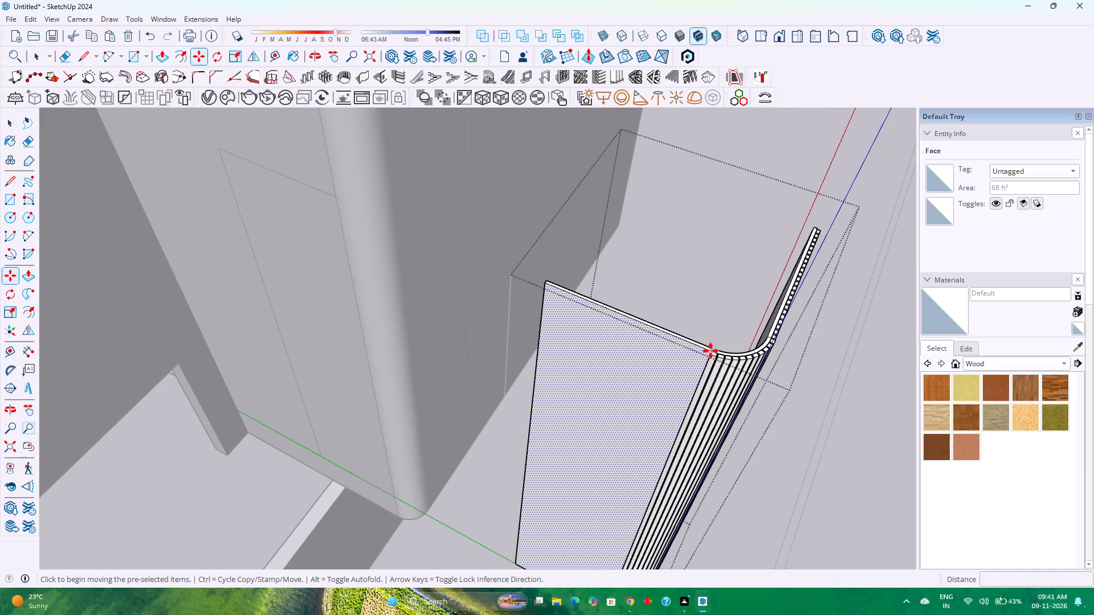
click(711, 351)
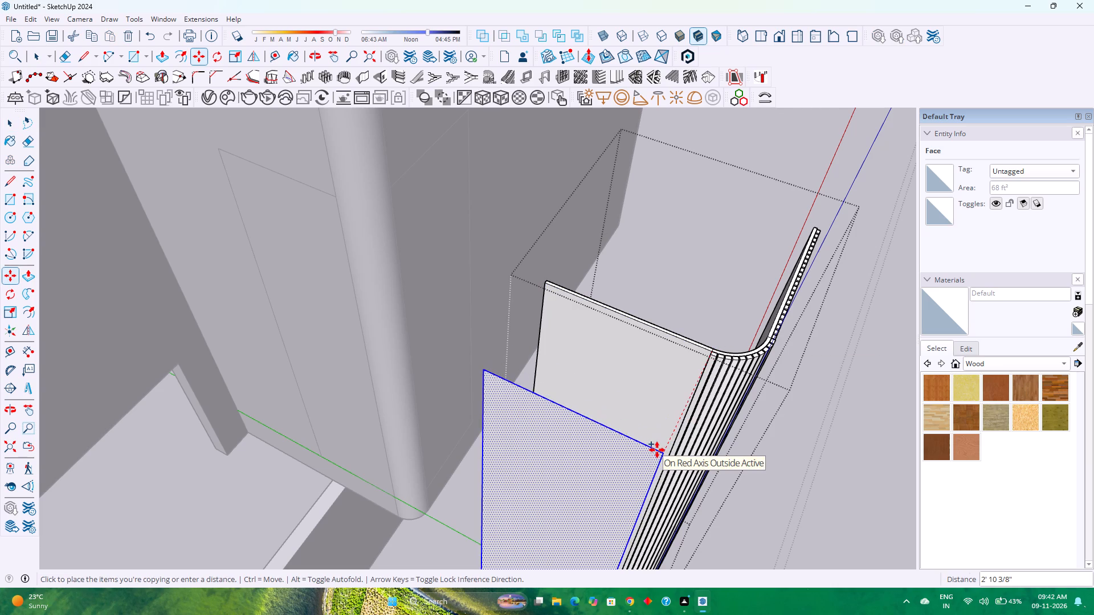
key(Right)
key(1)
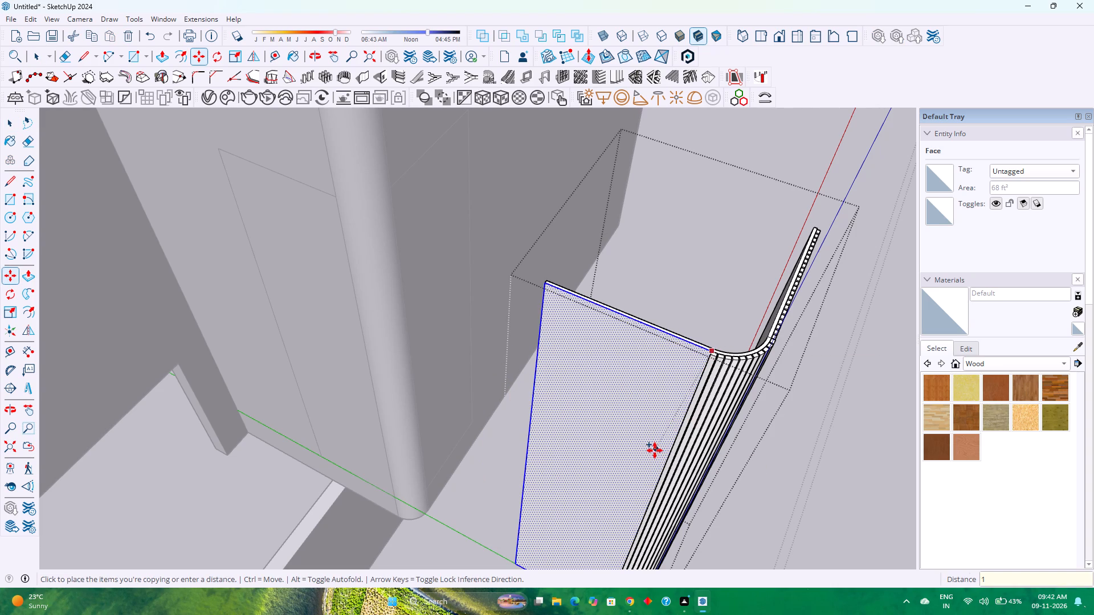
key(BackSpace)
scroll(624, 474, down, 4)
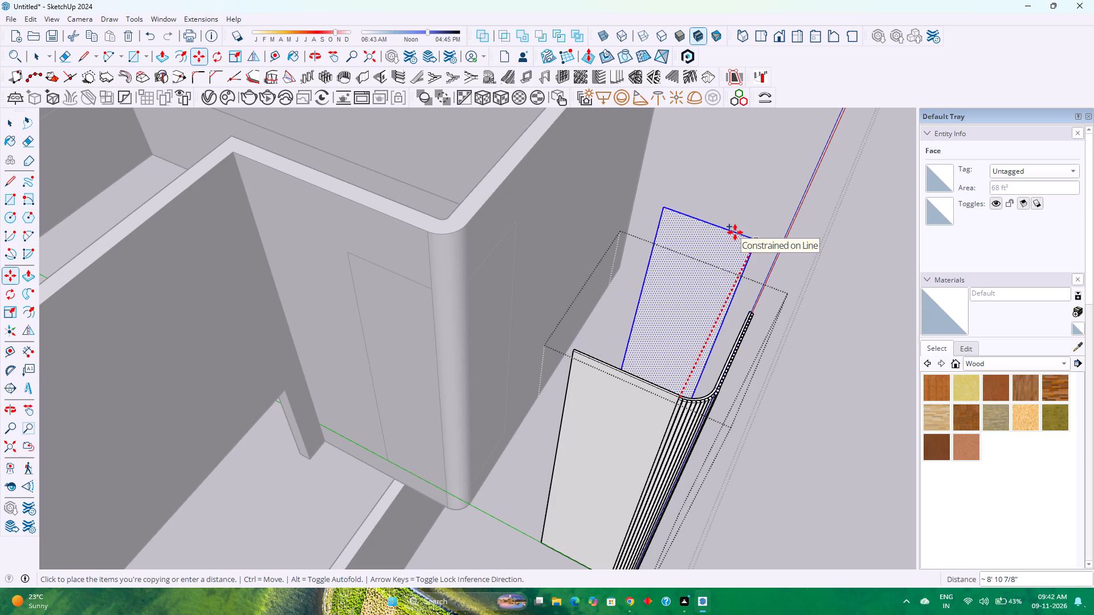
scroll(516, 575, down, 1)
text(1')
key(Return)
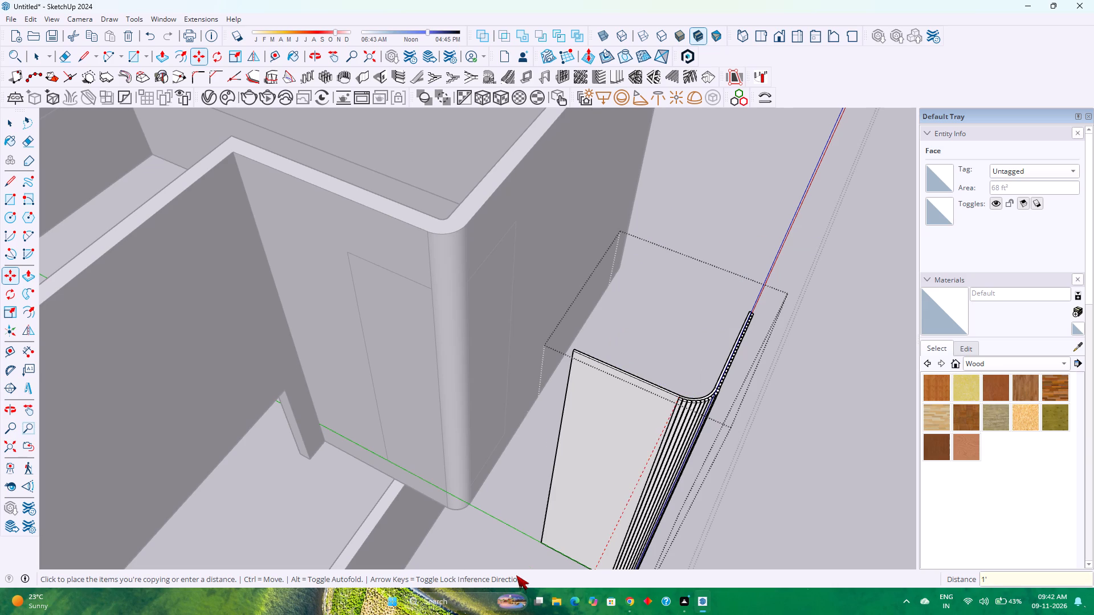
key(space)
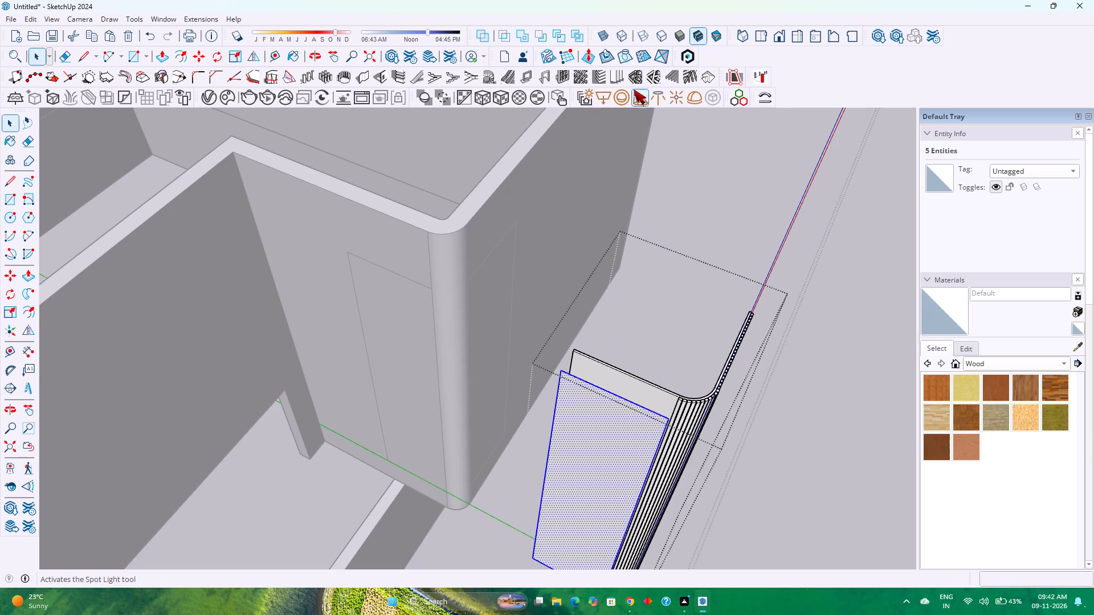
Generate vertical louvres on the offset copy of the flat panel's face.
click(623, 84)
click(141, 366)
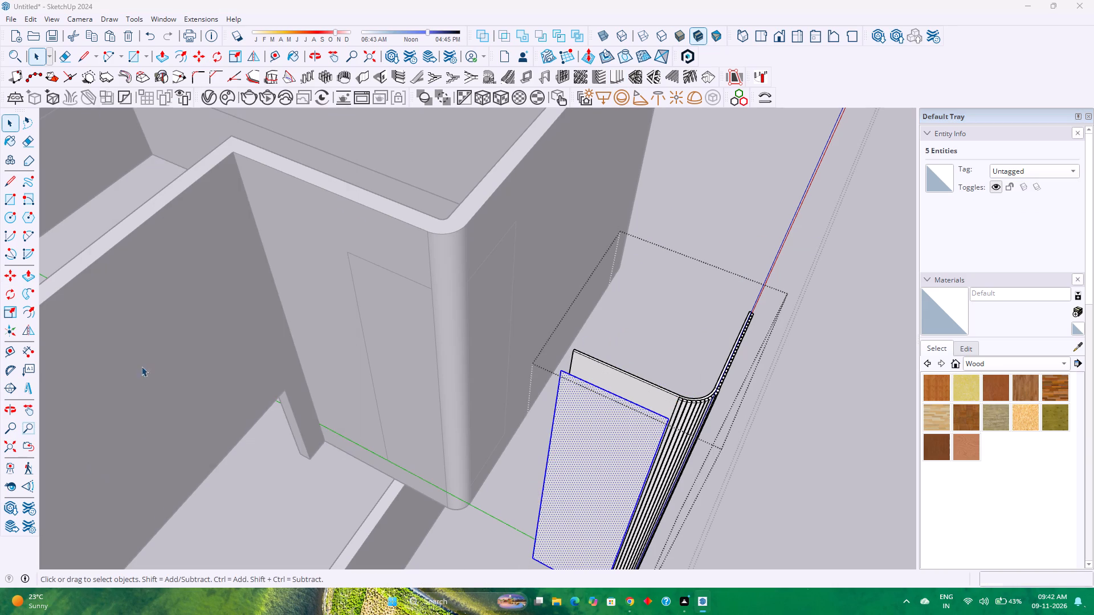
click(579, 431)
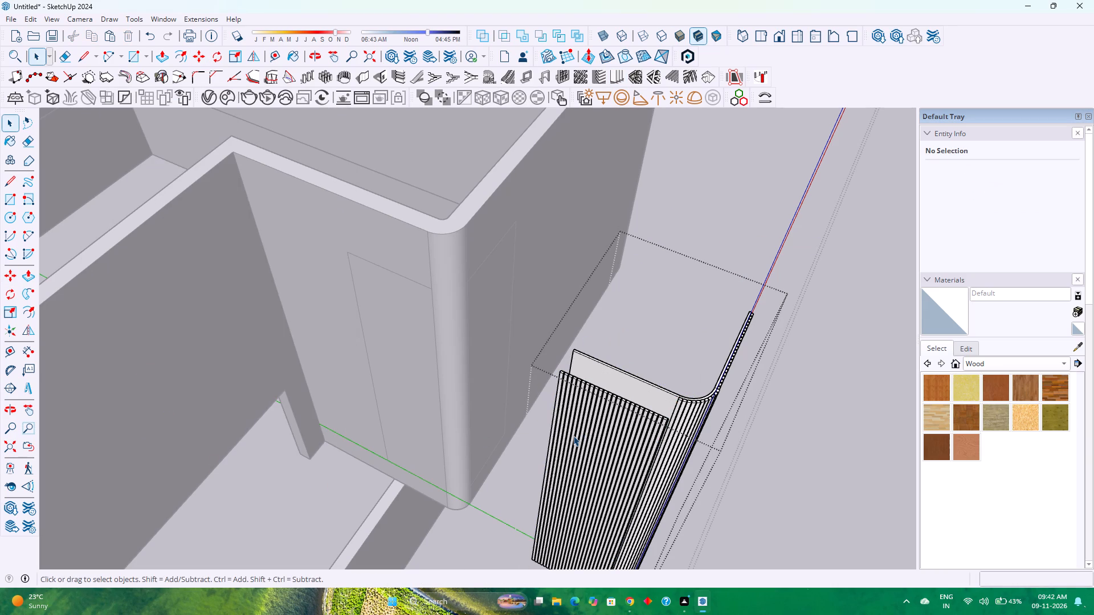
key(space)
Delete the copied face and its top edge behind the new louvres.
scroll(586, 421, up, 6)
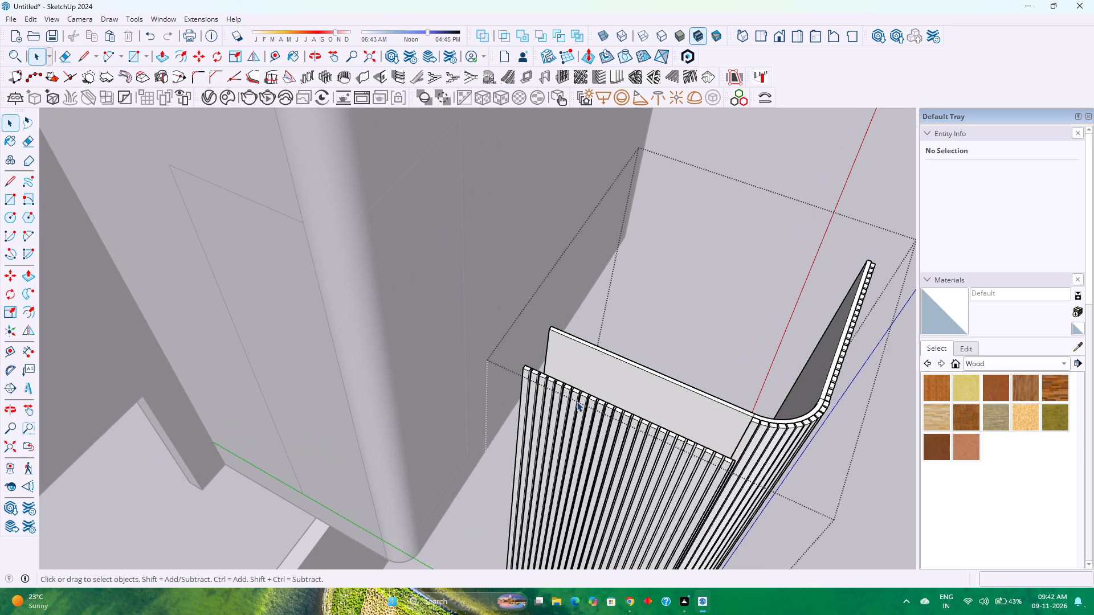
key(Escape)
double_click(589, 403)
click(589, 400)
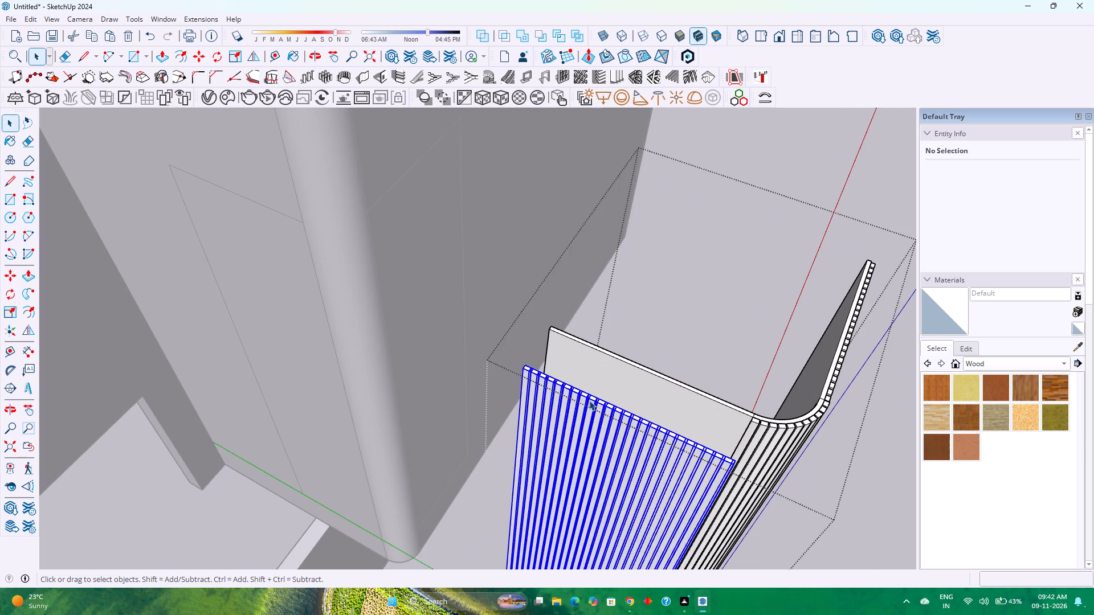
click(589, 398)
scroll(586, 396, up, 12)
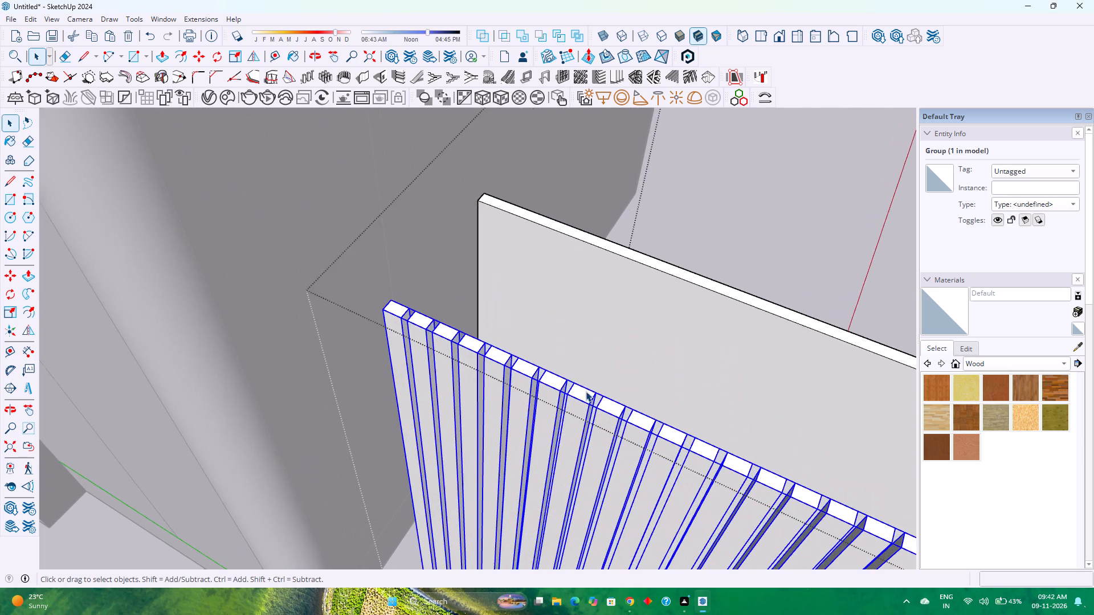
double_click(577, 395)
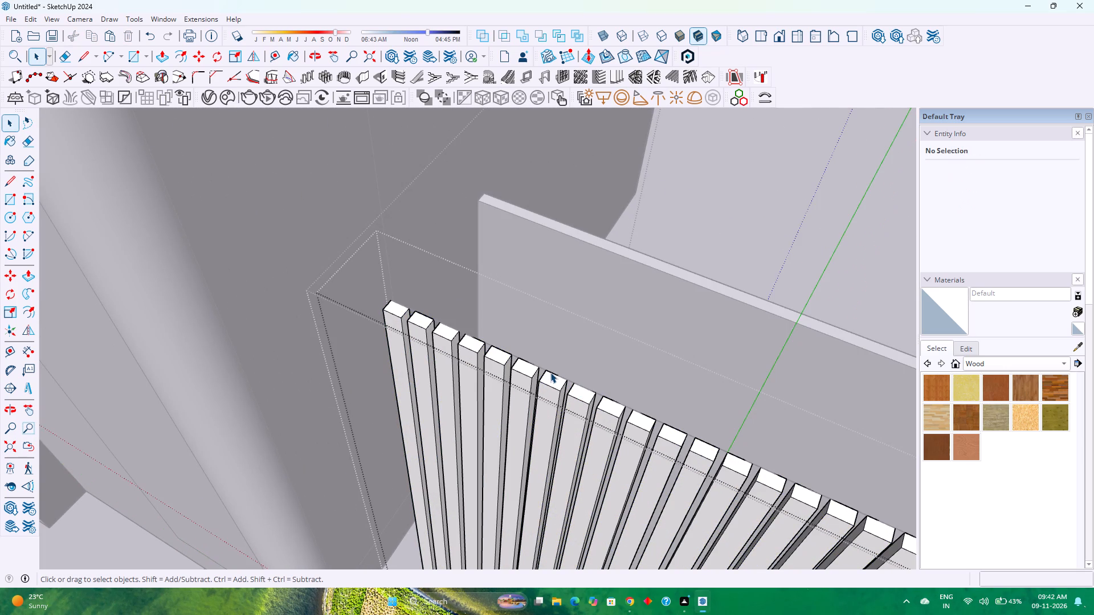
key(Escape)
triple_click(542, 368)
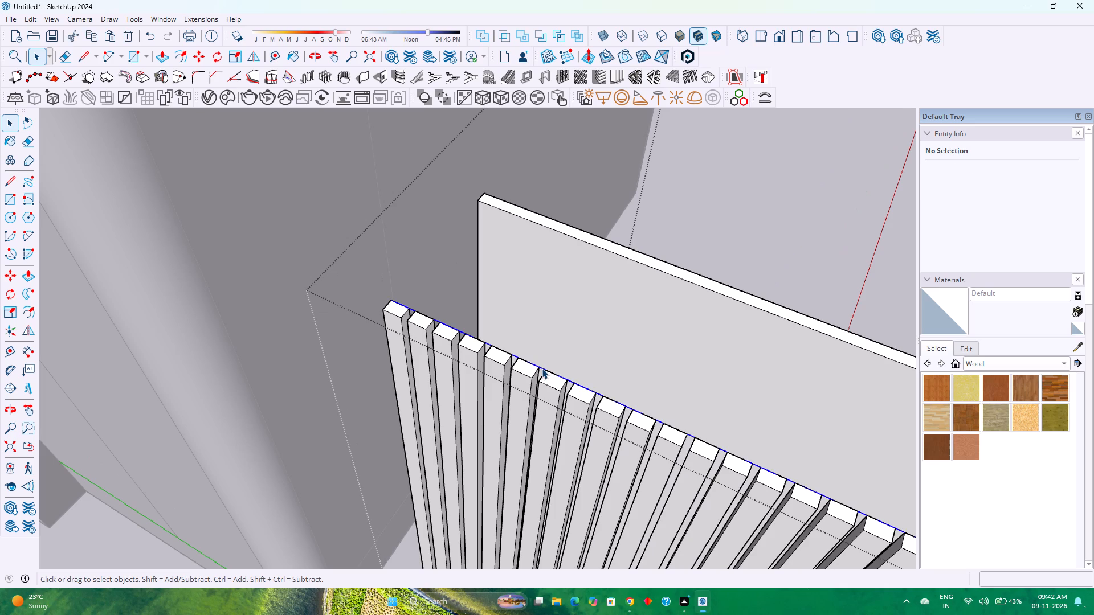
double_click(542, 368)
key(Delete)
scroll(394, 419, down, 6)
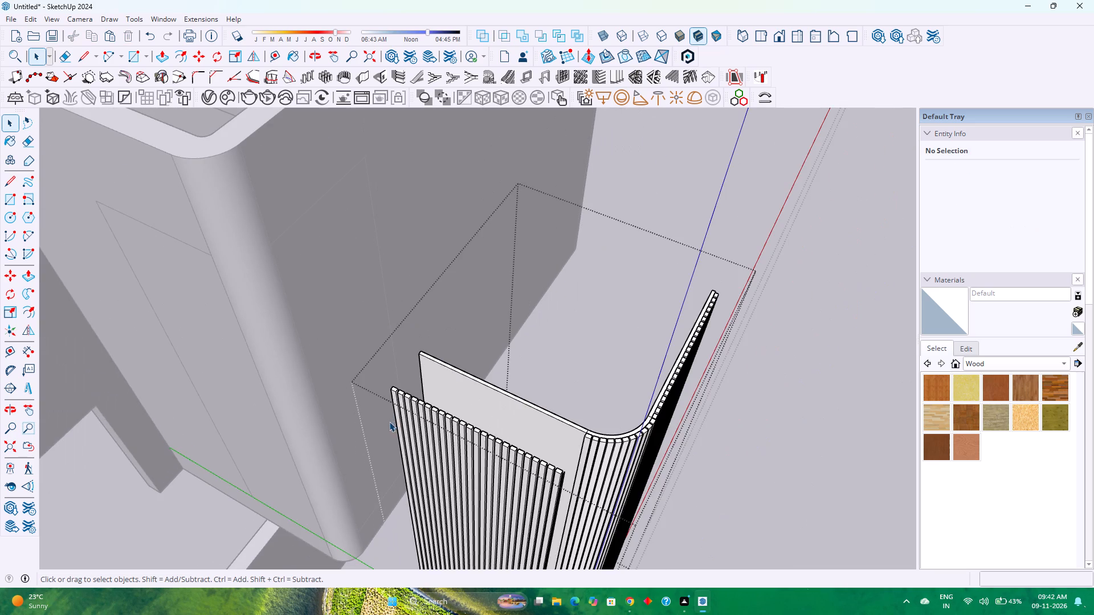
scroll(397, 432, down, 8)
key(Escape)
Inside the new louvre group, delete the thin partial louvre at the end nearest the rounded corner.
click(446, 452)
scroll(446, 452, up, 5)
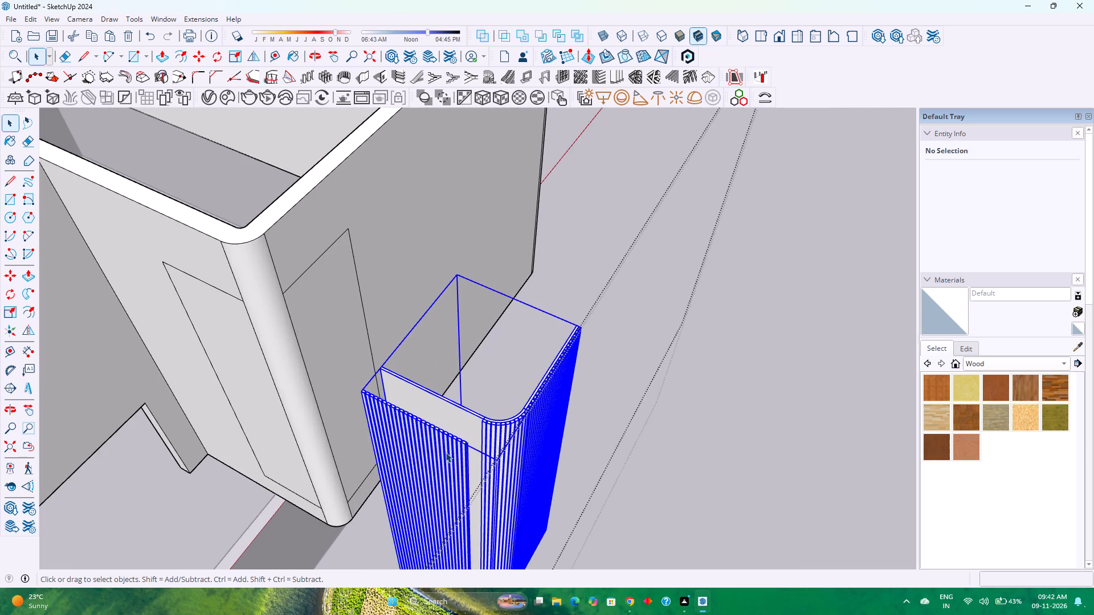
double_click(444, 452)
scroll(444, 452, up, 4)
click(444, 452)
scroll(456, 440, up, 4)
double_click(457, 440)
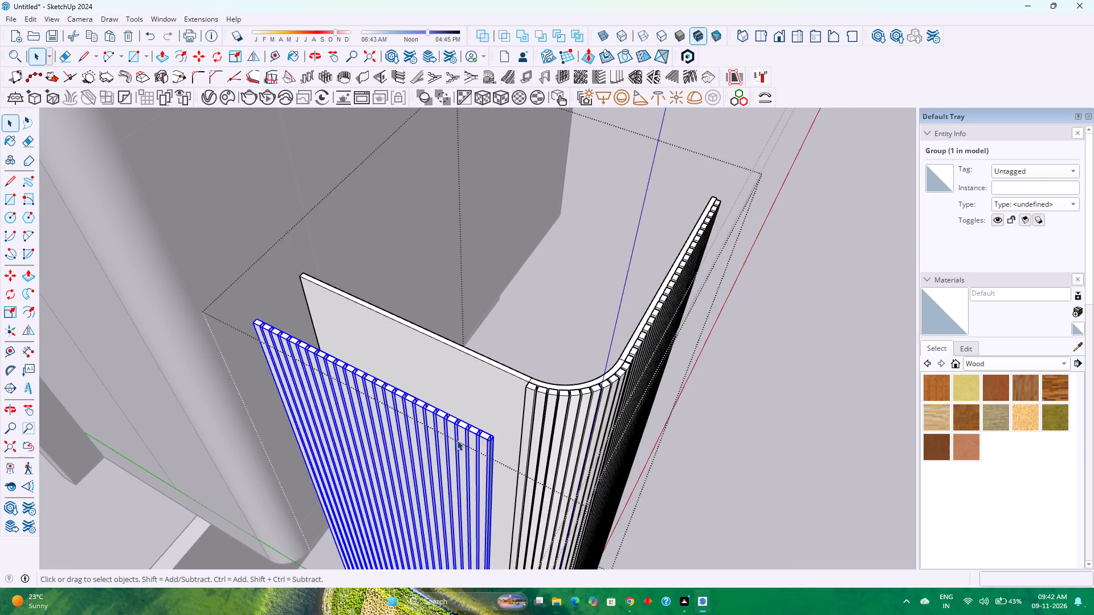
scroll(497, 440, up, 7)
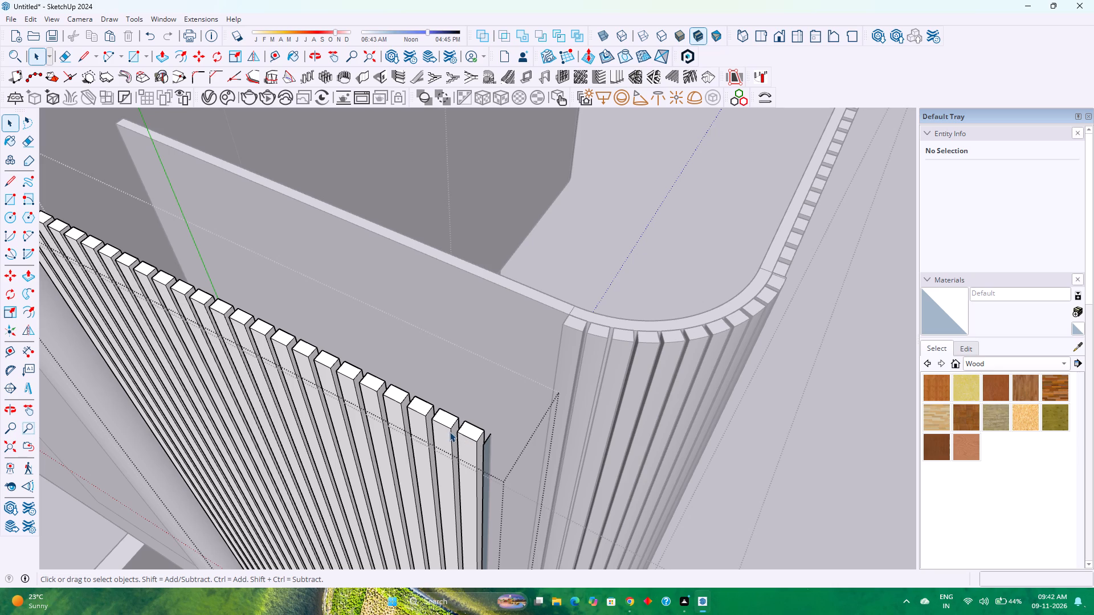
click(488, 441)
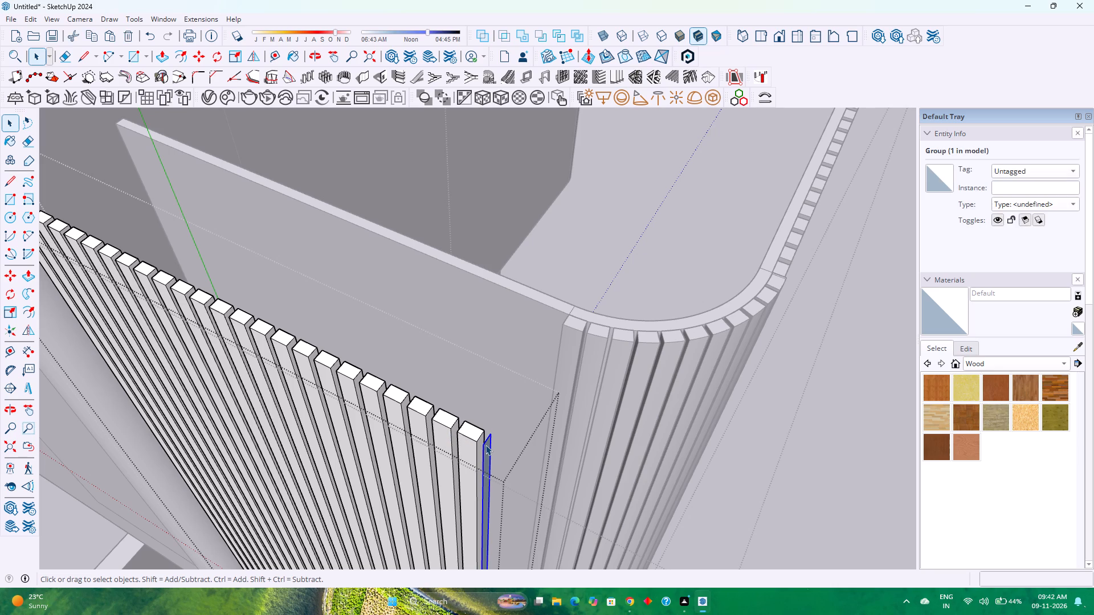
key(Delete)
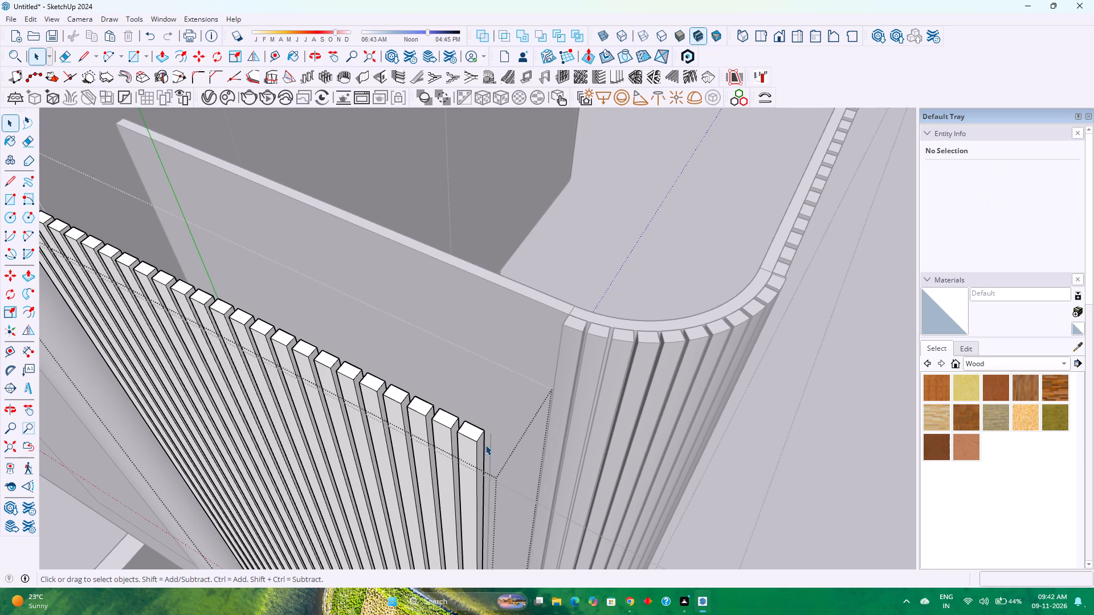
key(Escape)
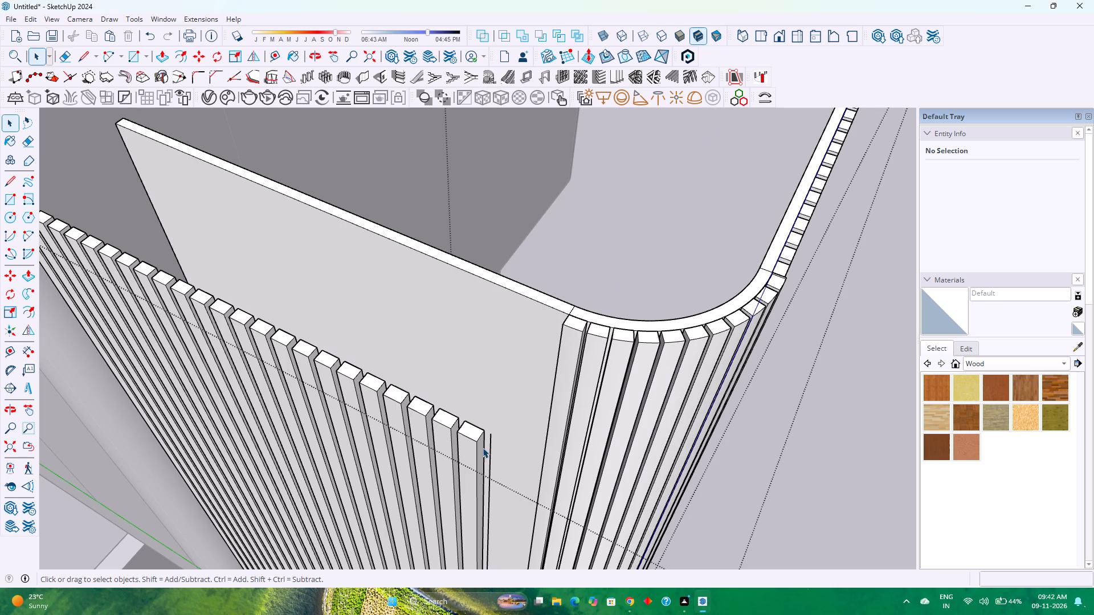
Delete the copied face's leftover vertical edge beside the louvre nearest the rounded corner.
click(491, 440)
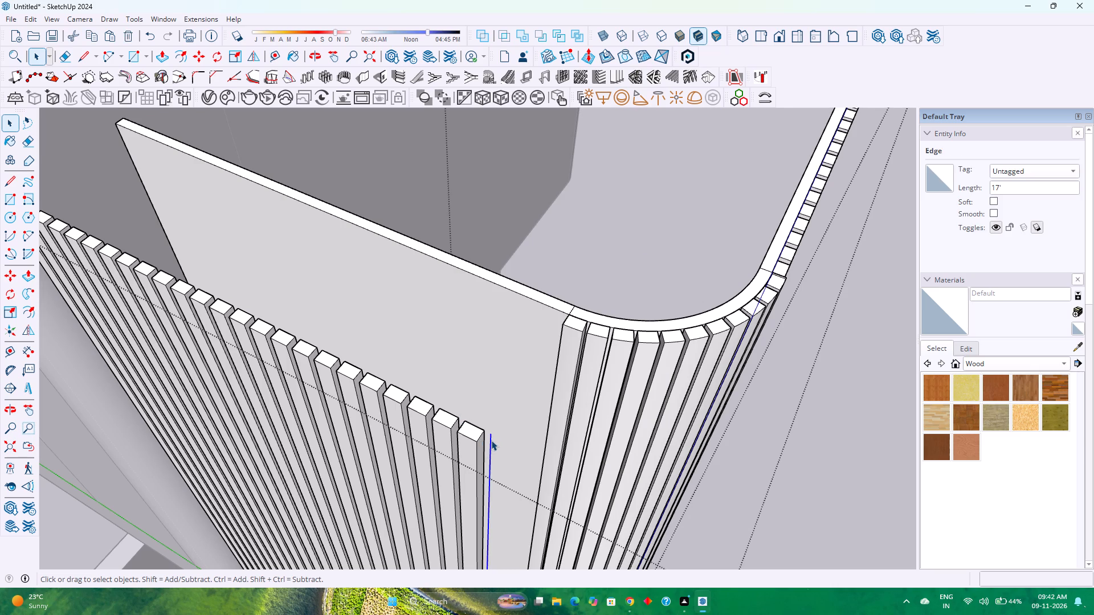
key(Delete)
Move the new louvre group 1' along the red axis back onto the flat panel.
click(457, 457)
scroll(468, 454, down, 9)
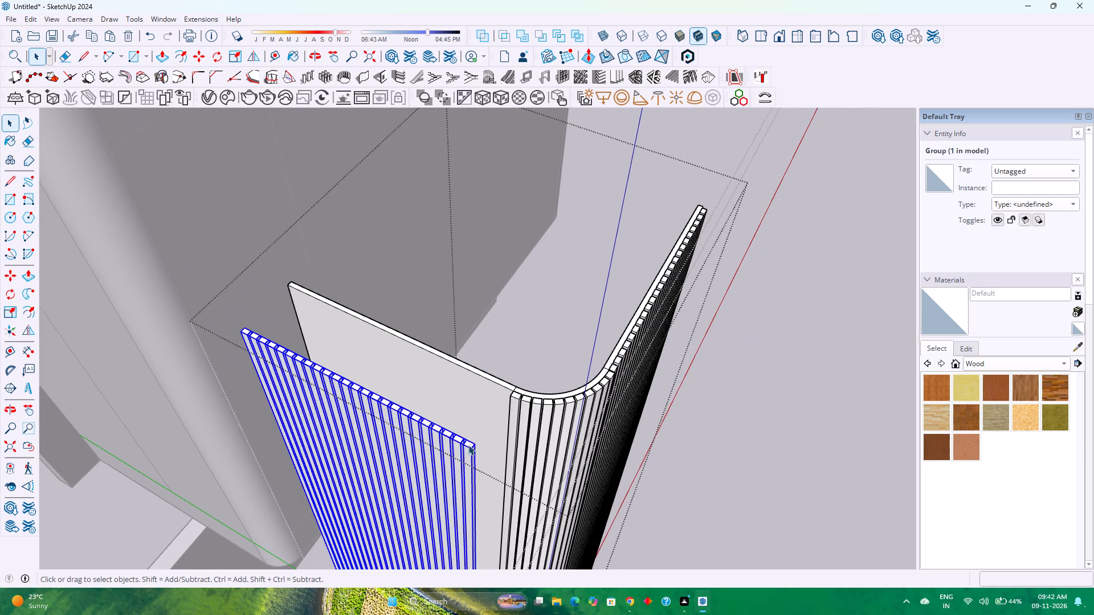
key(m)
click(476, 441)
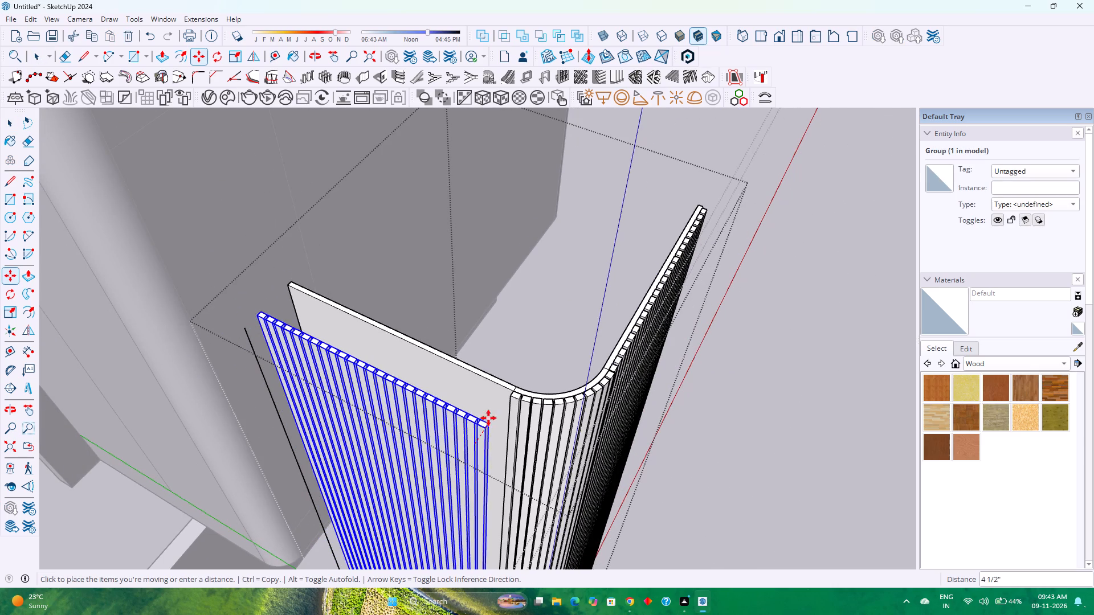
key(Right)
text(1')
key(Return)
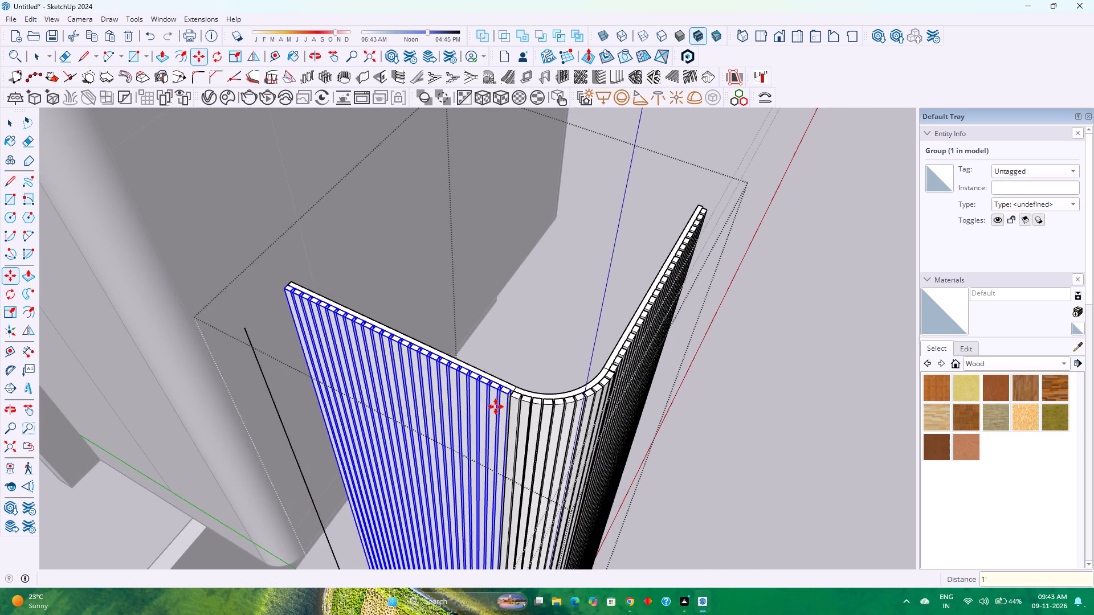
key(space)
scroll(513, 370, up, 5)
key(Escape)
Delete the copied face's remaining vertical and bottom edges standing in front of the slatted panel.
scroll(499, 416, down, 4)
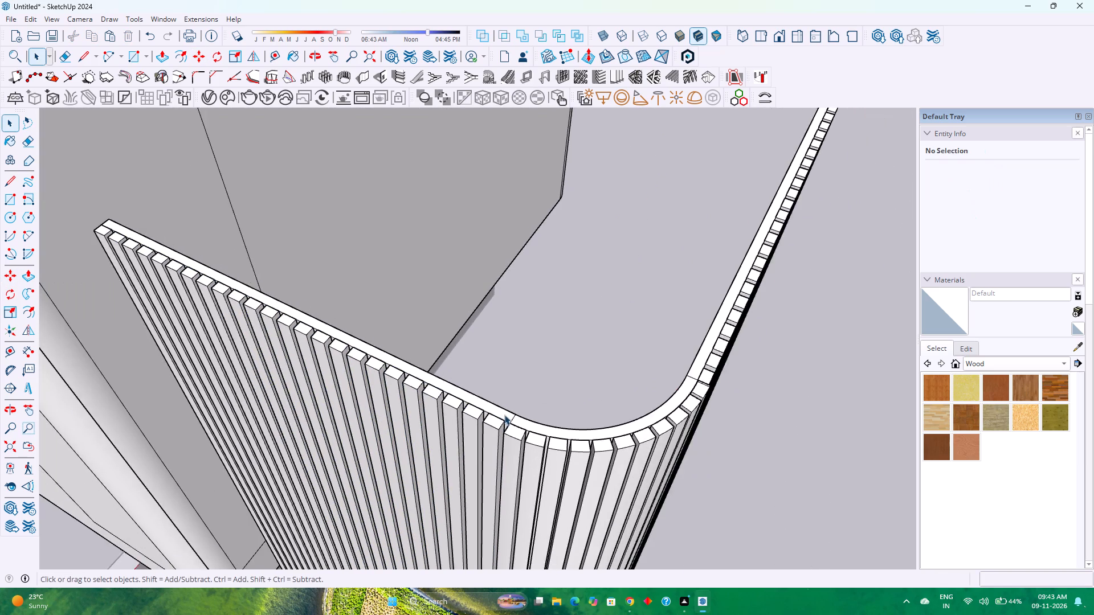
scroll(501, 415, down, 3)
middle_drag(501, 415, 581, 405)
scroll(591, 399, down, 9)
middle_drag(582, 398, 521, 359)
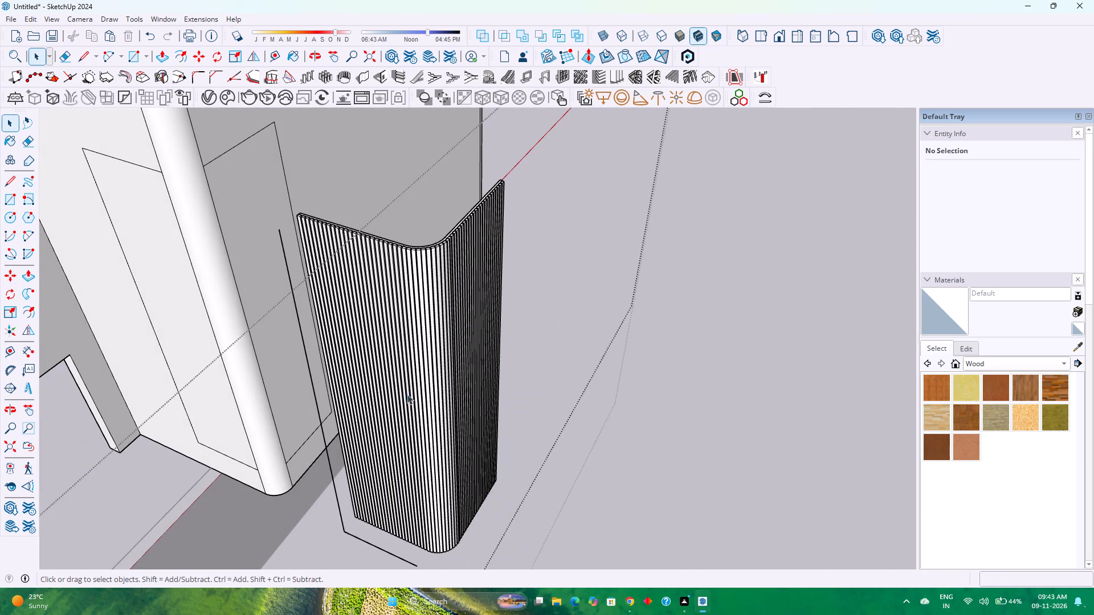
scroll(313, 491, down, 1)
double_click(354, 533)
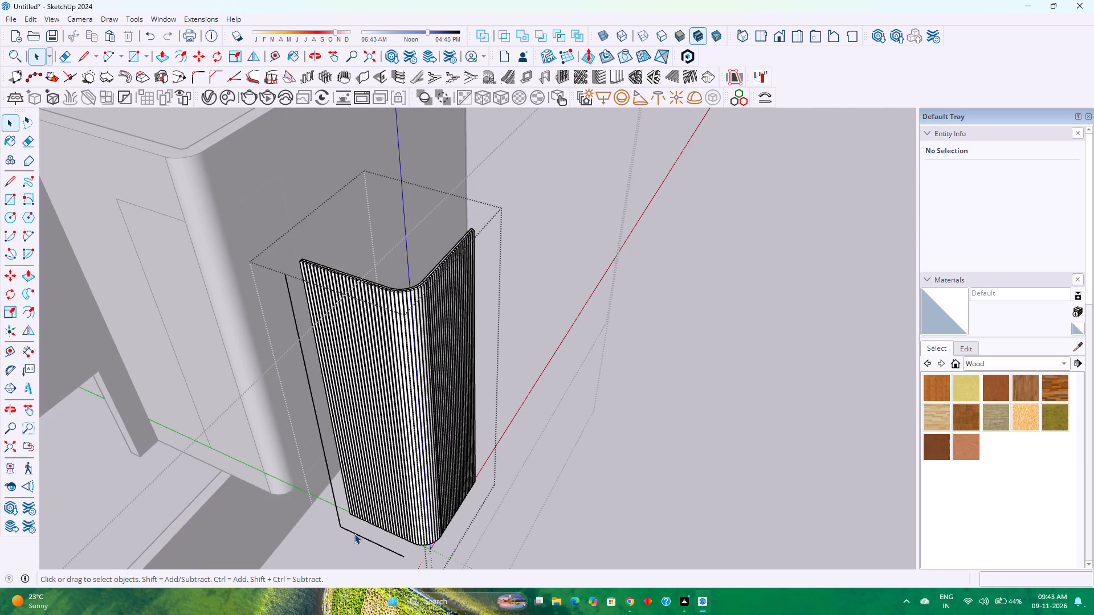
double_click(354, 534)
key(Delete)
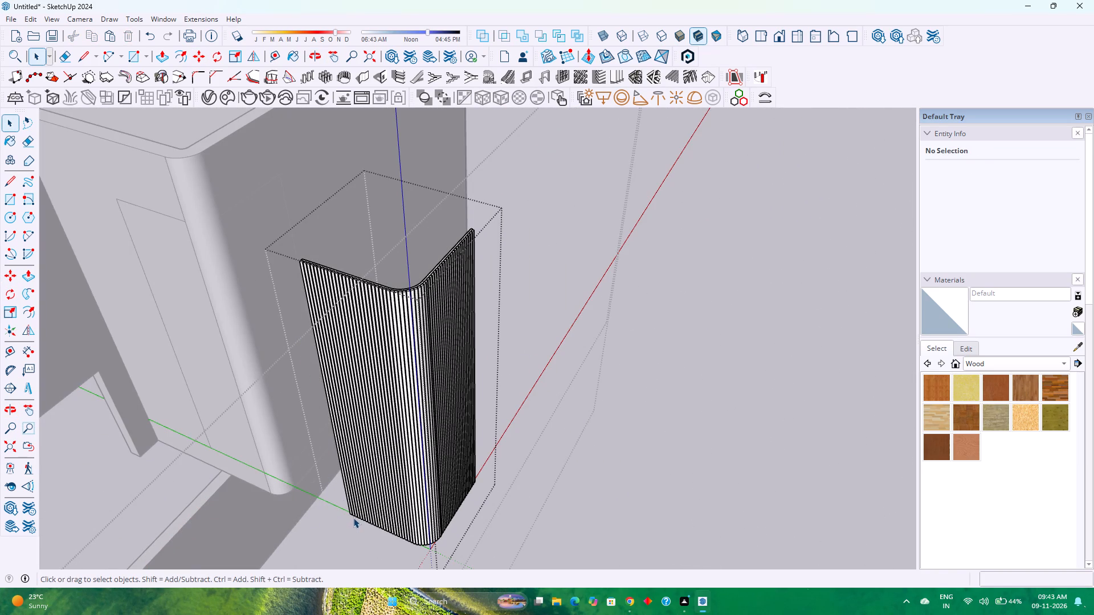
key(Escape)
Delete the top, vertical and bottom panel outline edges on the wall face beside the slatted corner unit.
click(385, 461)
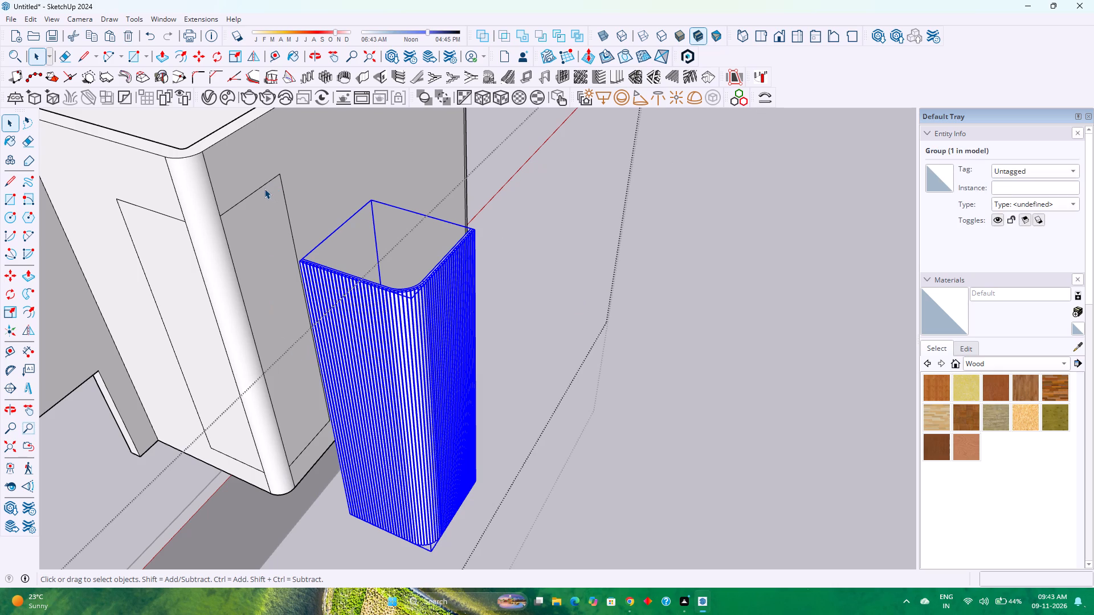
click(267, 184)
key(Delete)
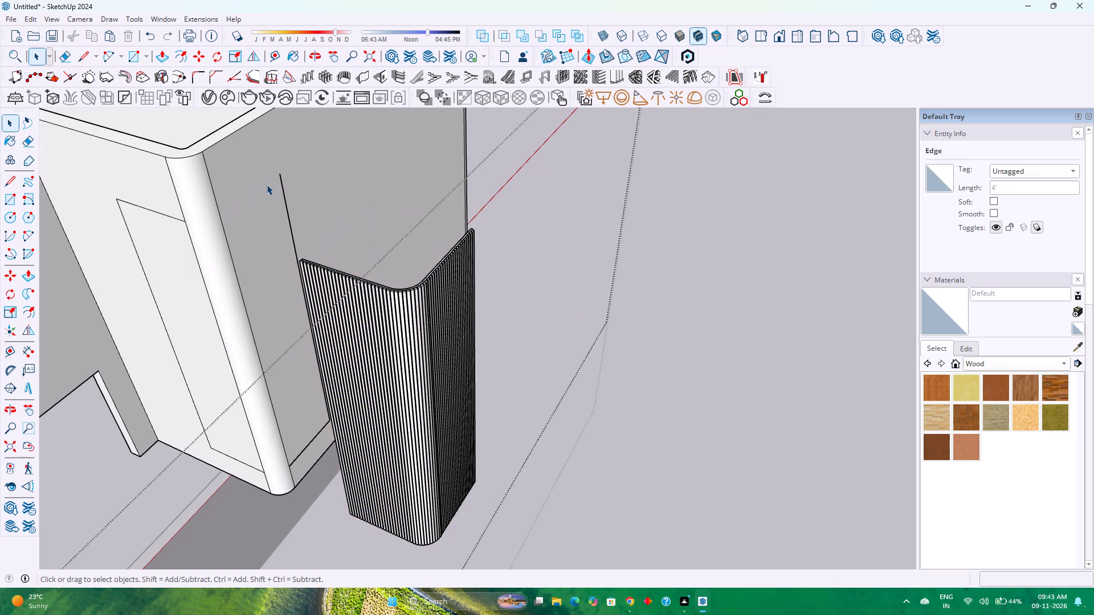
click(288, 206)
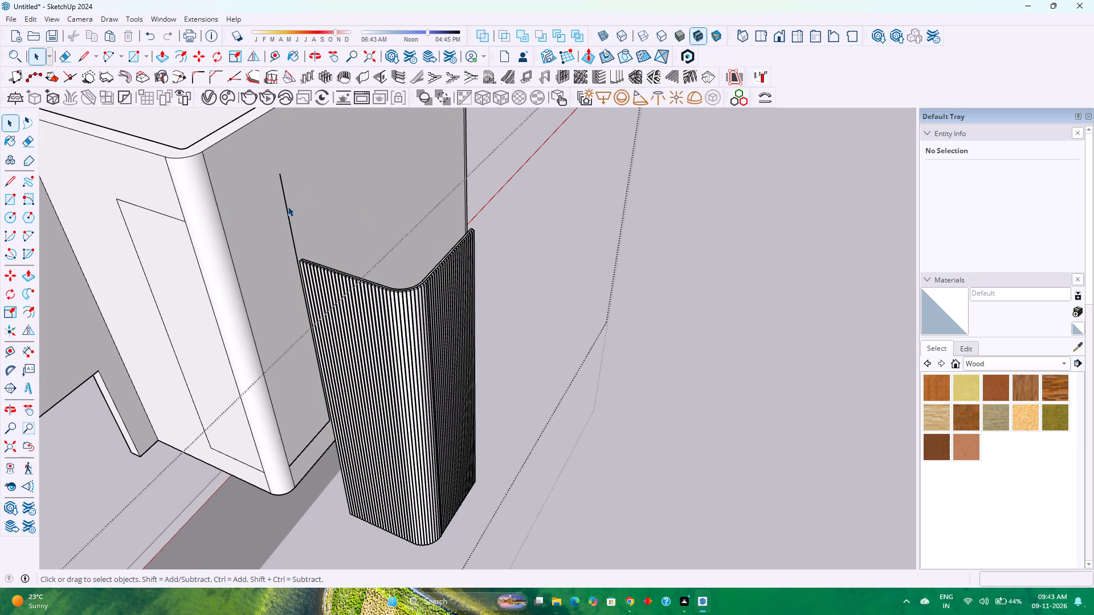
key(Delete)
click(307, 449)
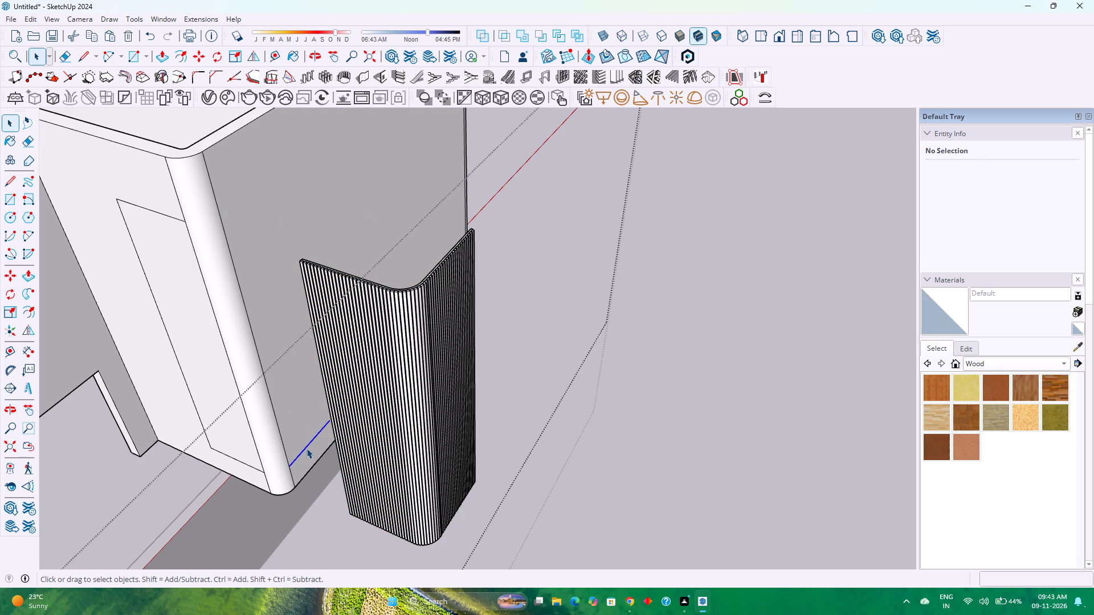
key(Delete)
Delete the remaining bottom, top and vertical panel outline edges on the wall face on the other side of the rounded corner.
click(230, 457)
key(Delete)
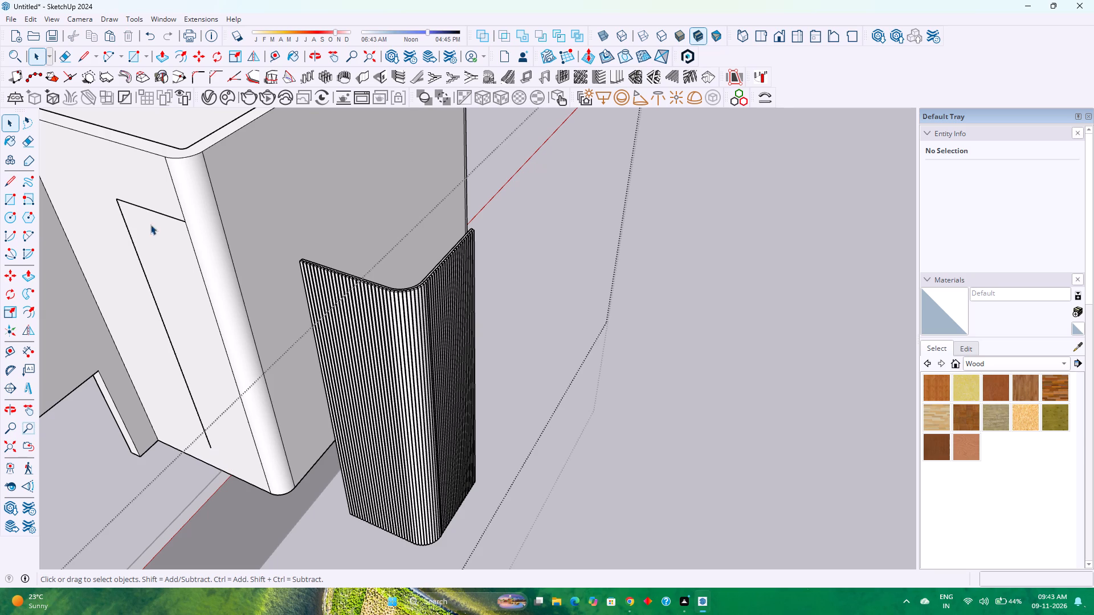
click(156, 212)
key(Delete)
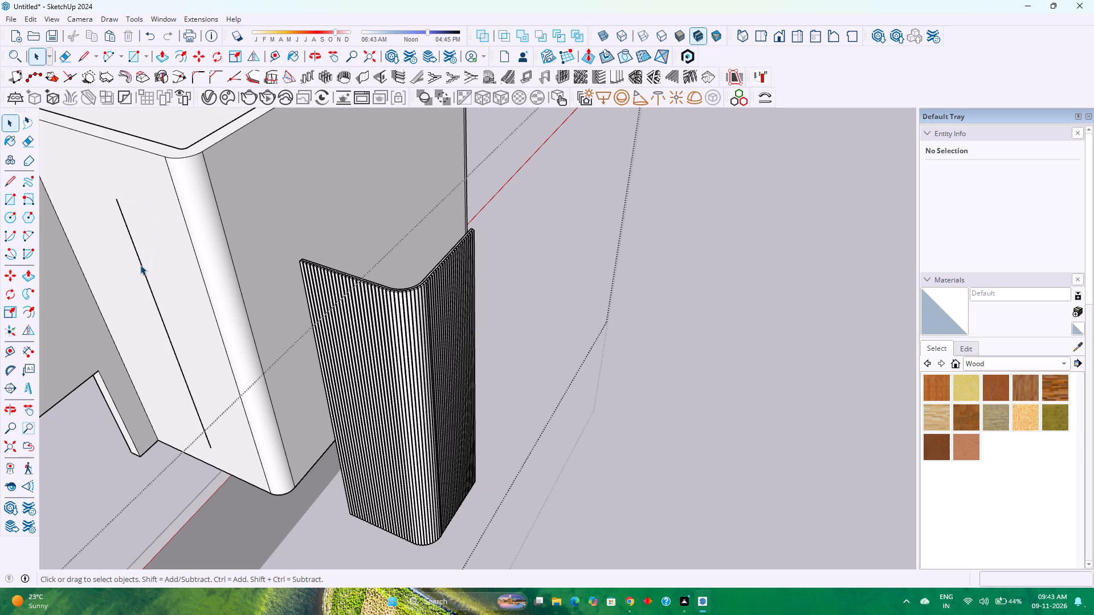
click(140, 265)
key(Delete)
Move the slatted corner group about 9' 11" along the green axis onto the rounded wall corner.
click(395, 308)
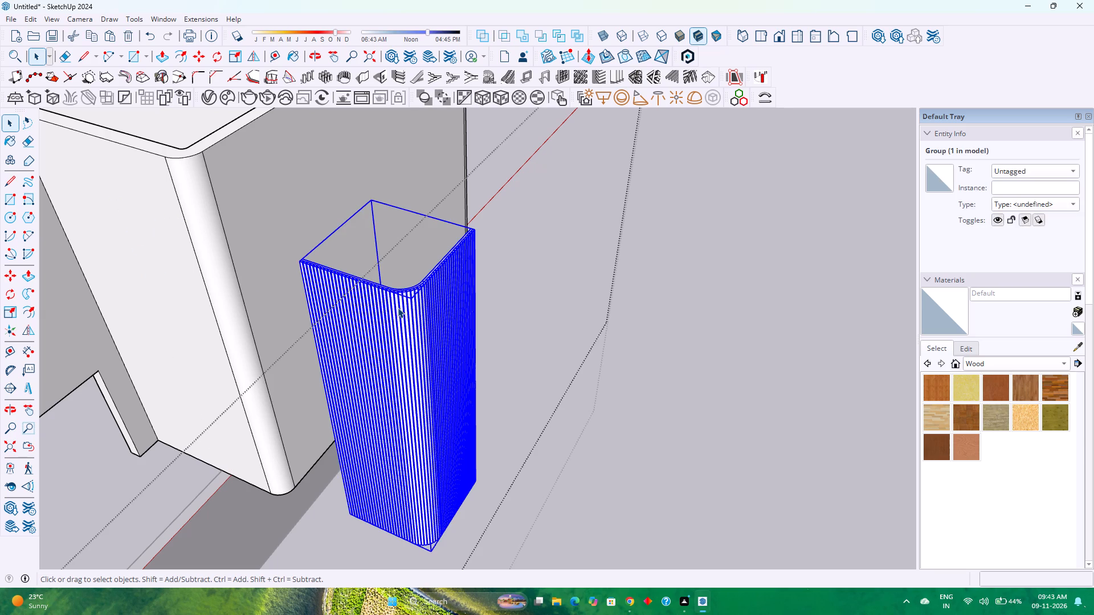
key(l)
scroll(374, 237, up, 1)
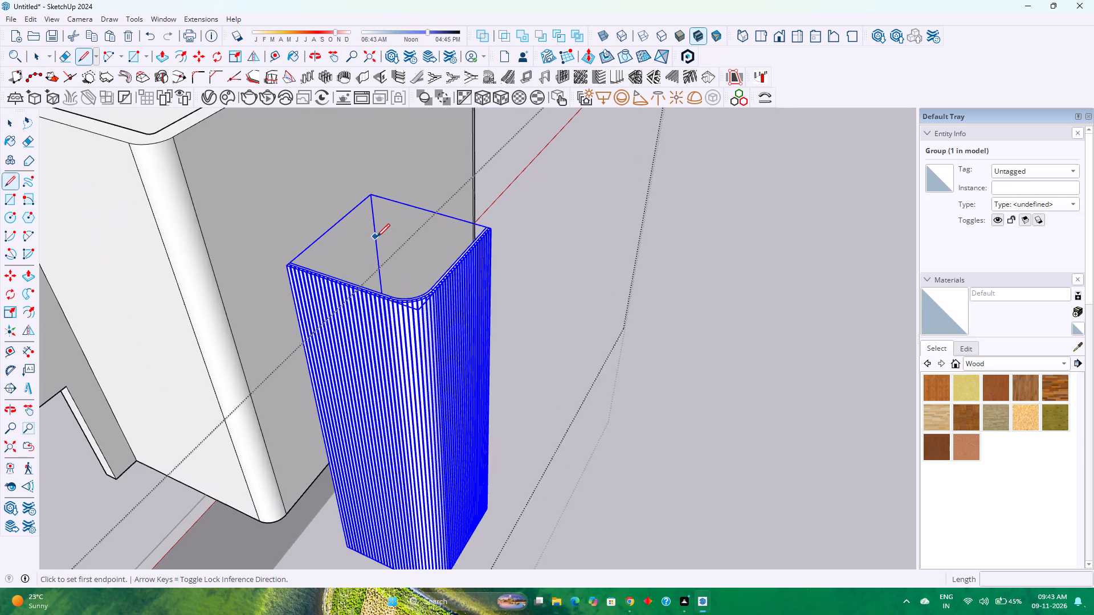
middle_drag(378, 237, 450, 318)
key(m)
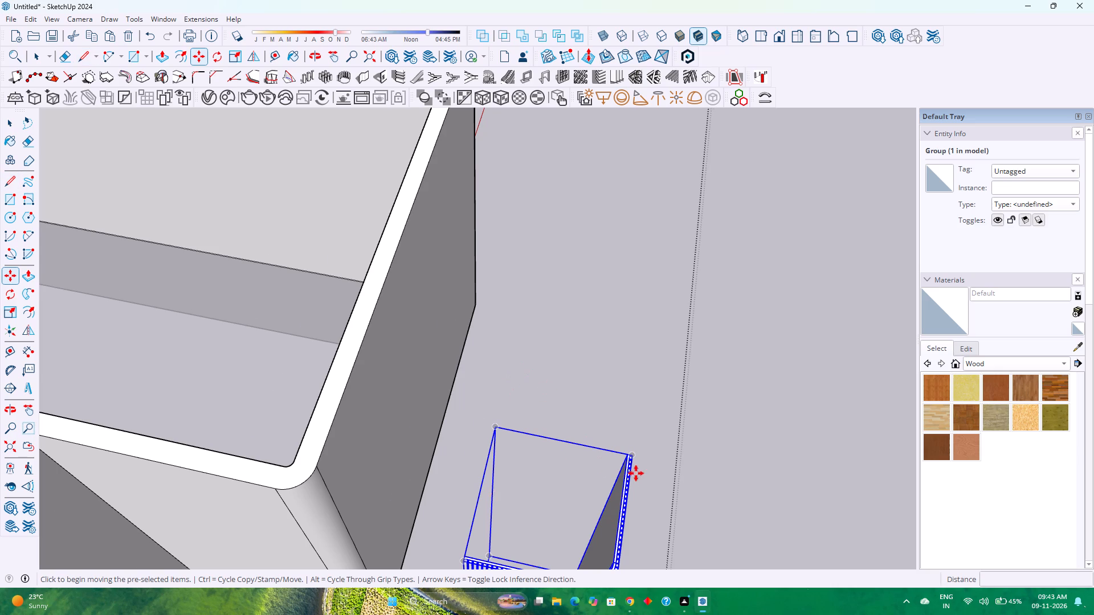
scroll(636, 473, up, 12)
scroll(606, 410, down, 2)
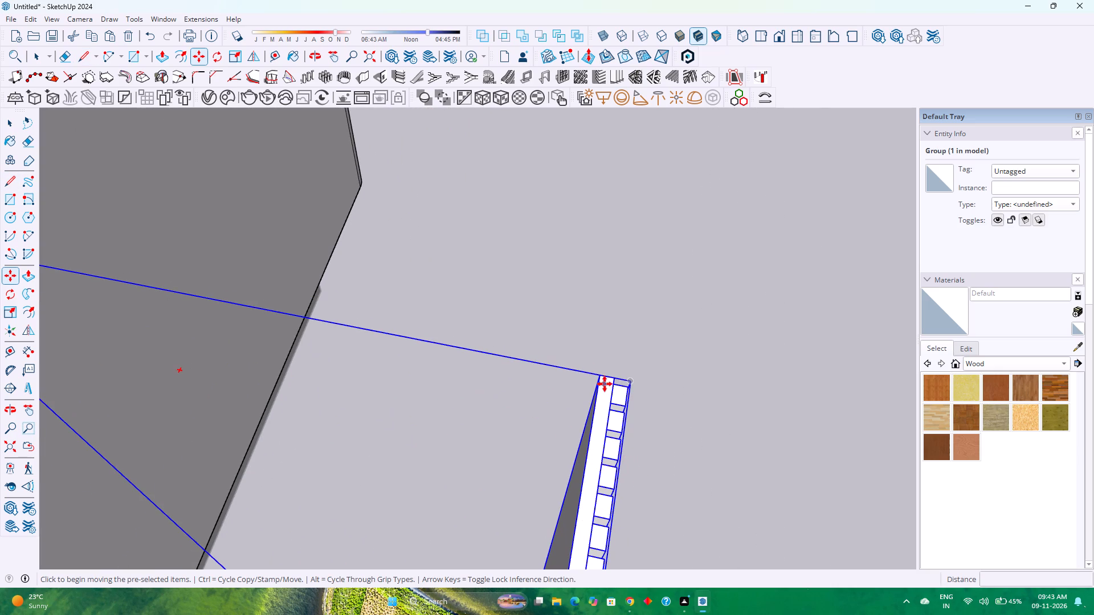
click(601, 373)
scroll(536, 367, down, 14)
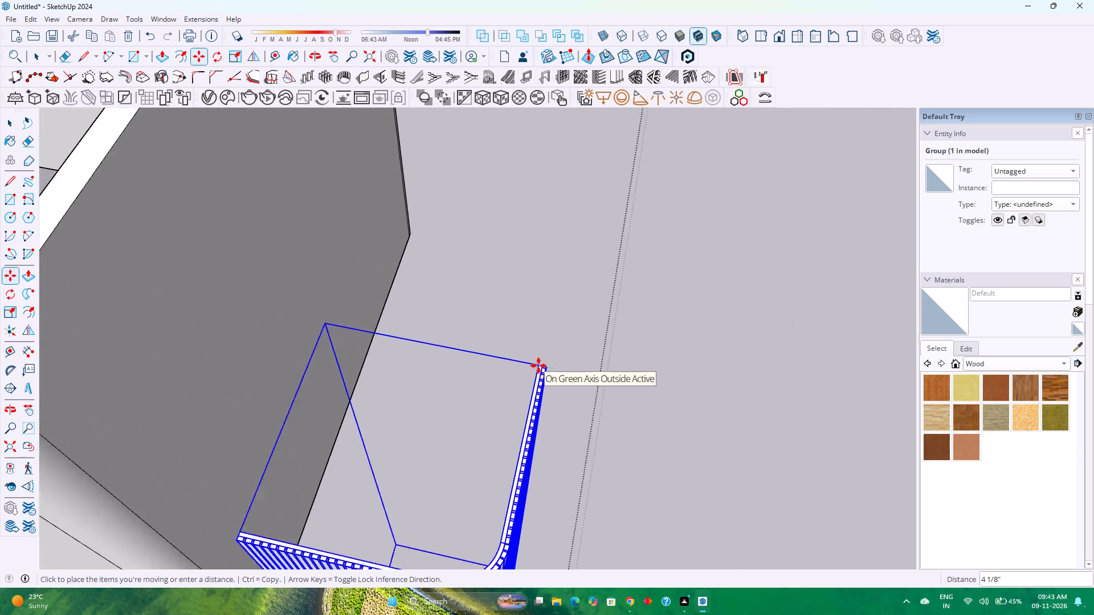
scroll(538, 366, down, 6)
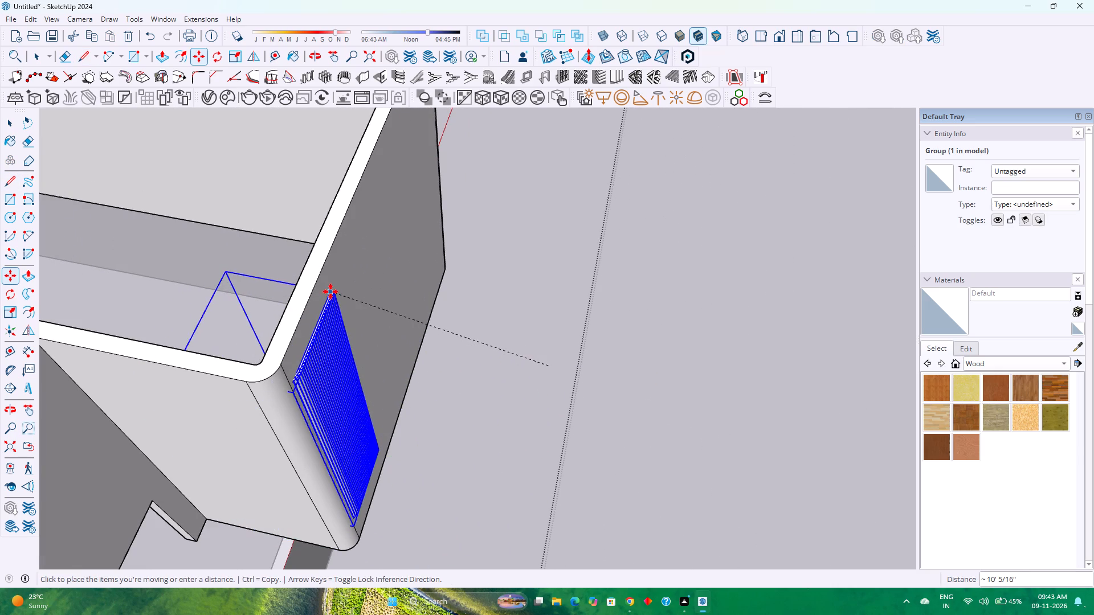
key(Left)
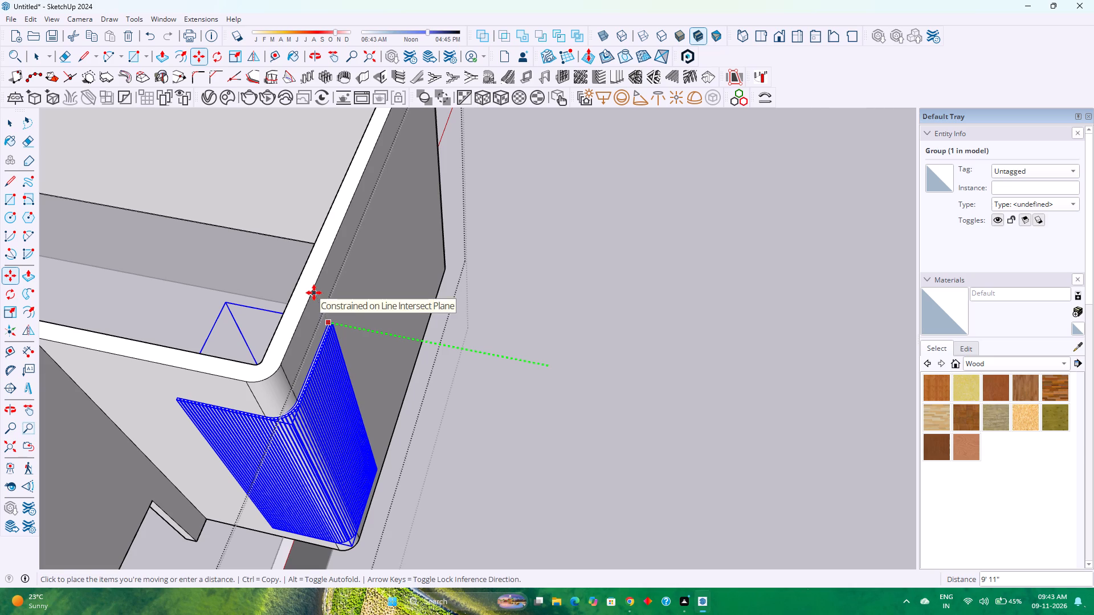
click(314, 293)
Delete the thin backing strip behind the slats inside the slatted corner group.
scroll(289, 405, up, 7)
middle_drag(309, 429, 87, 424)
middle_click(87, 424)
scroll(235, 334, up, 2)
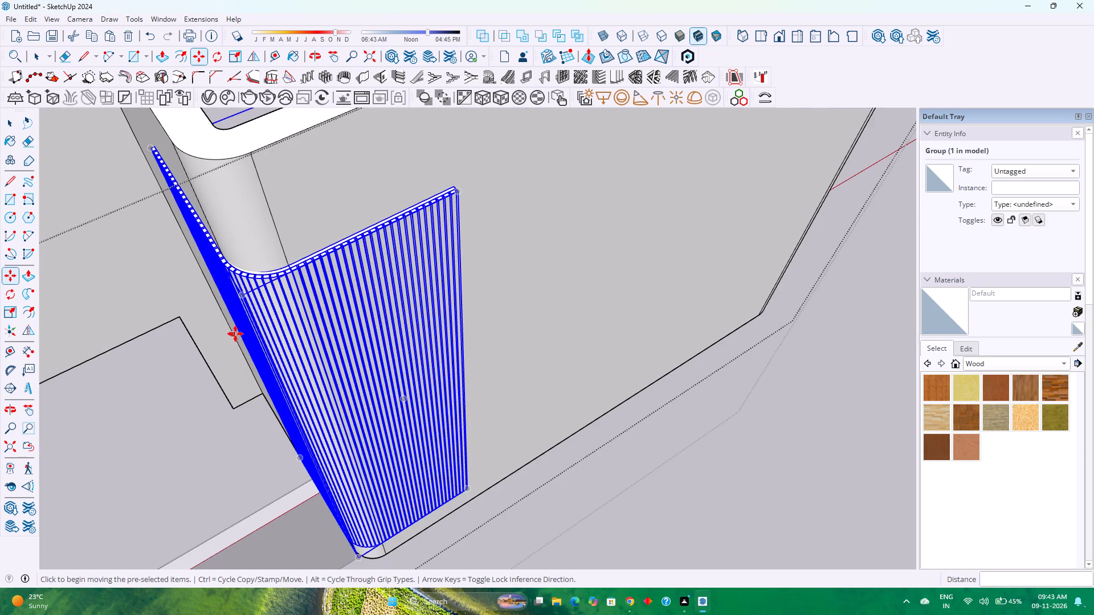
scroll(236, 334, up, 2)
scroll(237, 334, down, 1)
shift+middle_drag(244, 331, 328, 462)
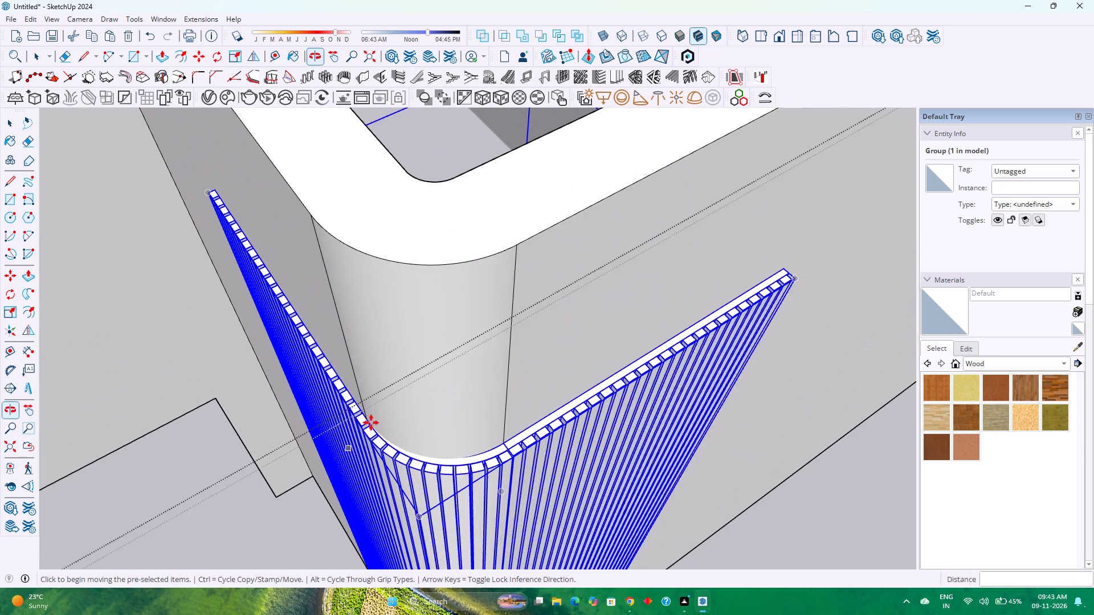
middle_drag(379, 411, 574, 551)
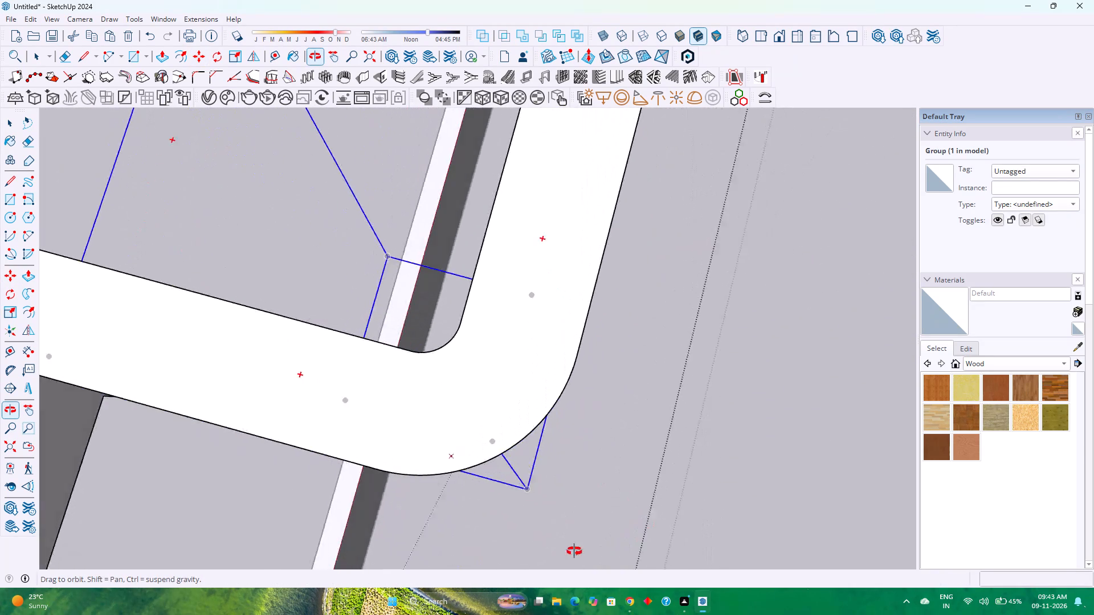
middle_drag(574, 551, 368, 490)
middle_click(368, 490)
scroll(528, 372, up, 2)
shift+middle_drag(399, 377, 746, 434)
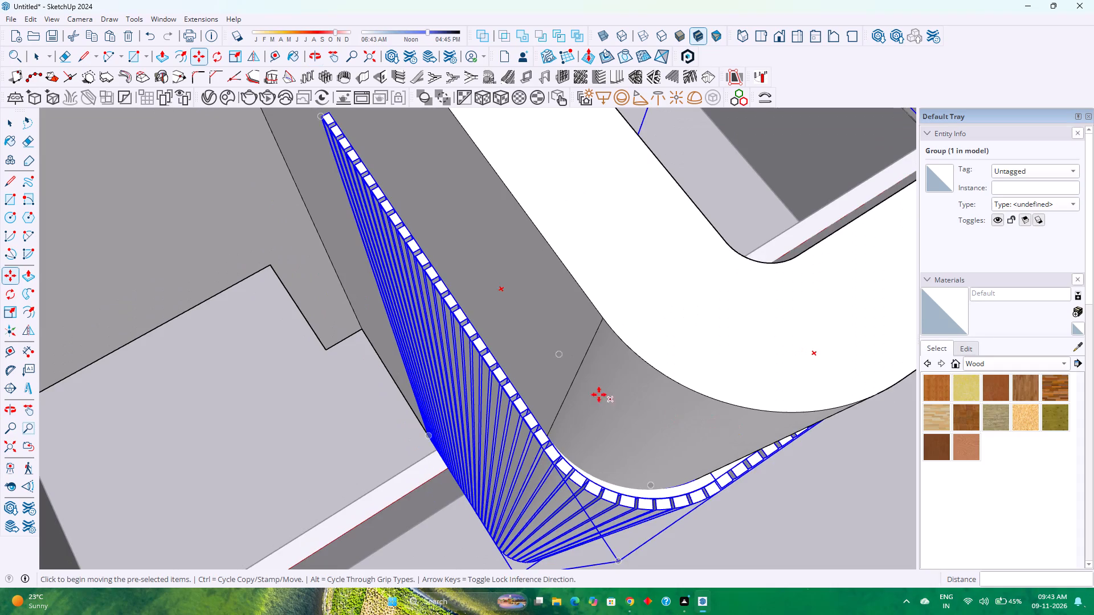
middle_drag(590, 399, 630, 372)
middle_click(626, 368)
scroll(613, 356, down, 8)
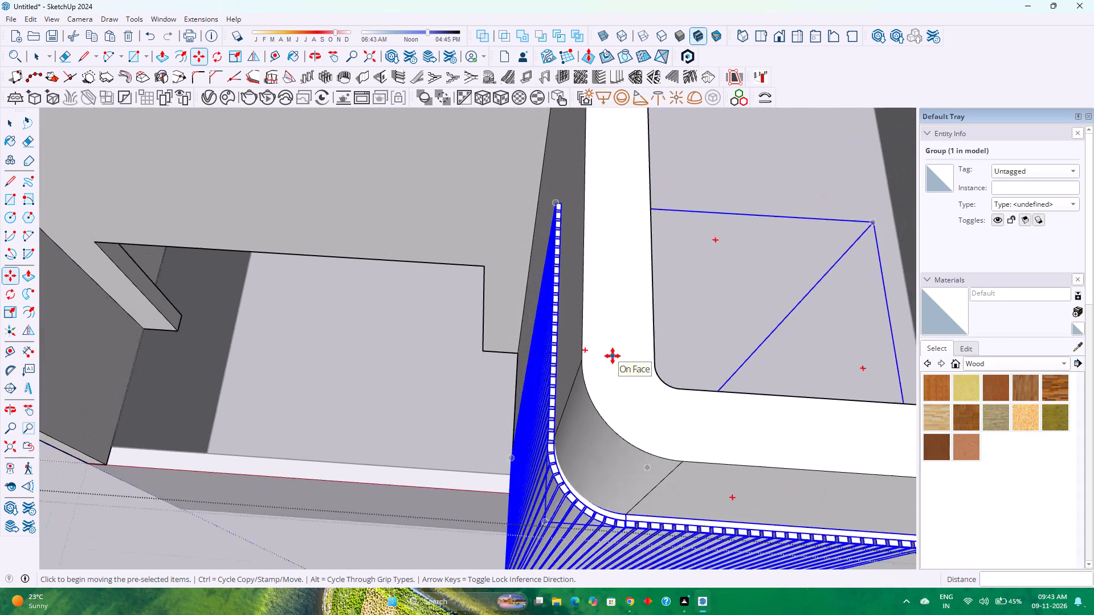
scroll(613, 356, down, 4)
key(space)
scroll(591, 475, up, 3)
double_click(589, 479)
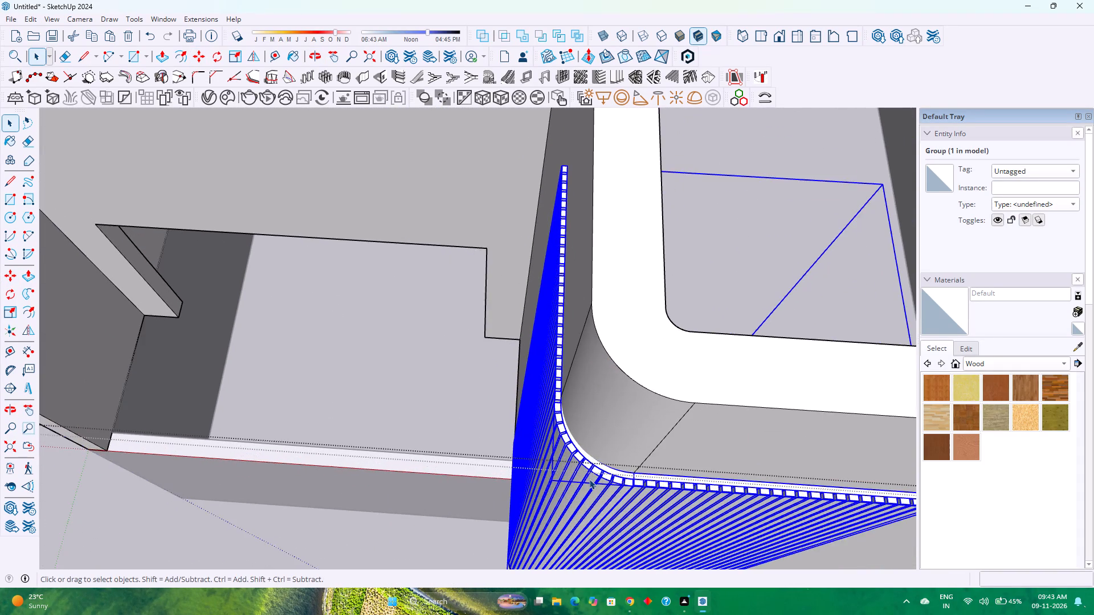
scroll(593, 477, up, 6)
middle_drag(594, 457, 572, 482)
middle_click(572, 482)
triple_click(587, 467)
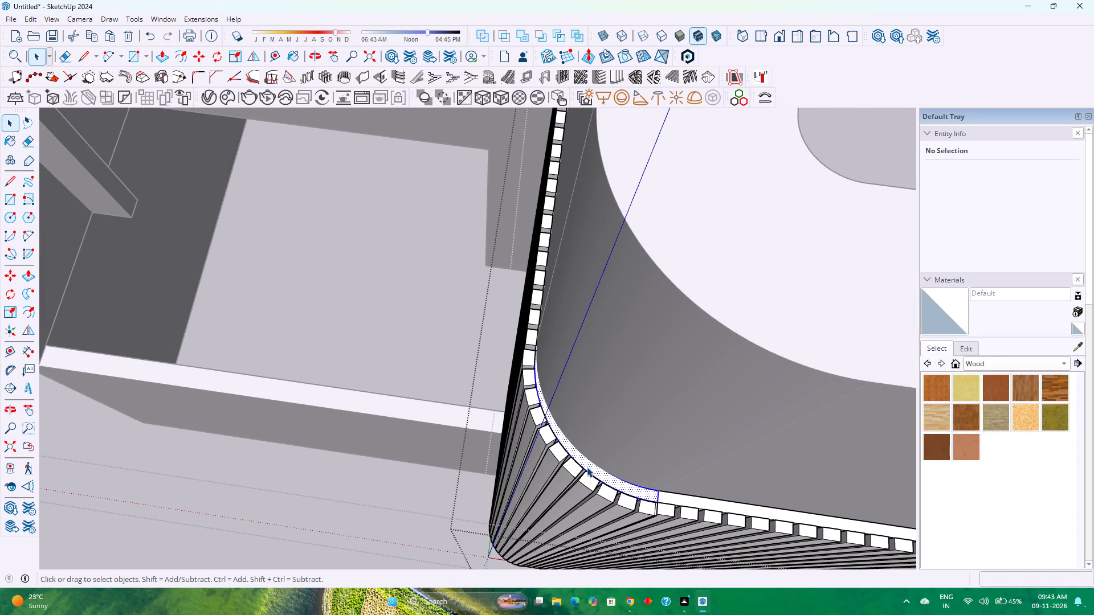
click(587, 467)
key(Delete)
scroll(587, 467, down, 7)
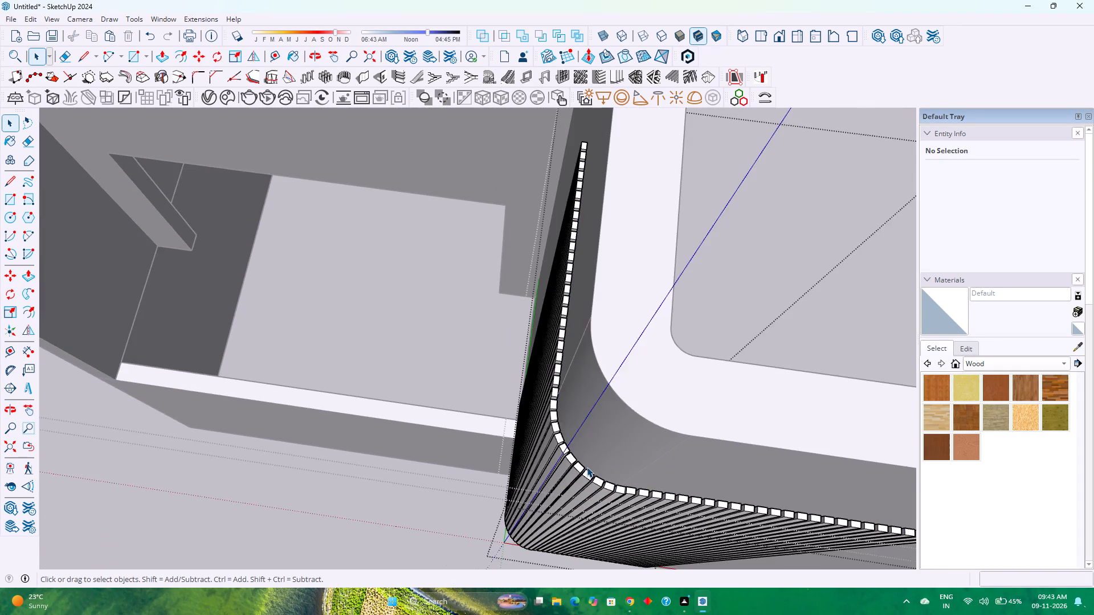
scroll(587, 467, down, 3)
key(Escape)
Scale the slatted corner group by 0.99 along the green axis.
click(607, 498)
scroll(607, 498, down, 4)
middle_drag(607, 498, 386, 443)
scroll(385, 438, down, 2)
shift+middle_drag(392, 471, 395, 458)
shift+middle_drag(395, 454, 406, 421)
scroll(419, 414, up, 3)
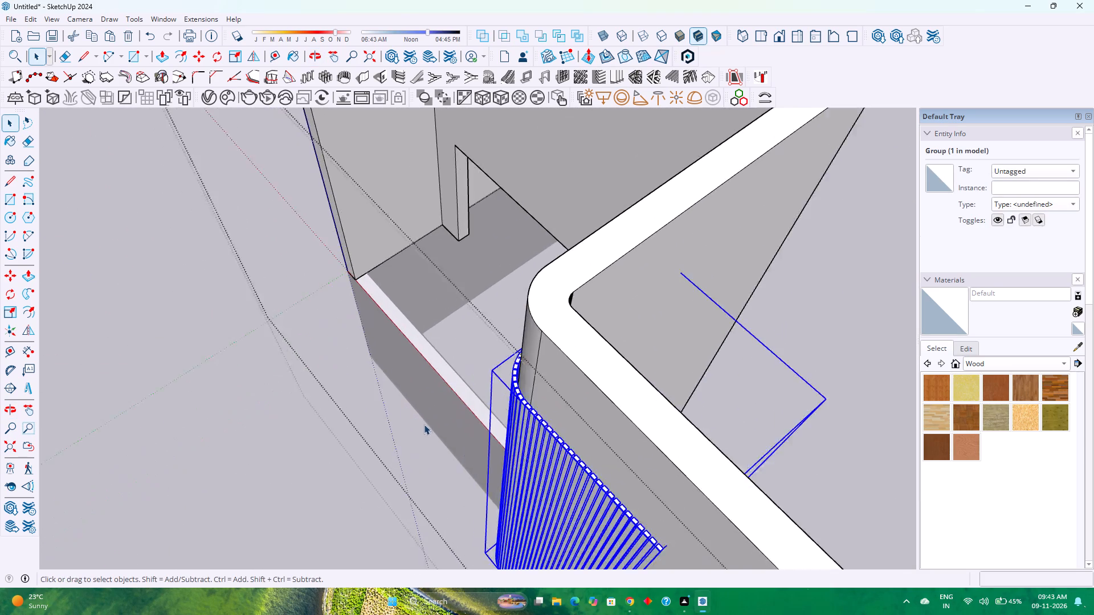
scroll(495, 494, up, 1)
scroll(507, 488, down, 4)
shift+middle_drag(548, 491, 484, 414)
middle_drag(509, 450, 424, 444)
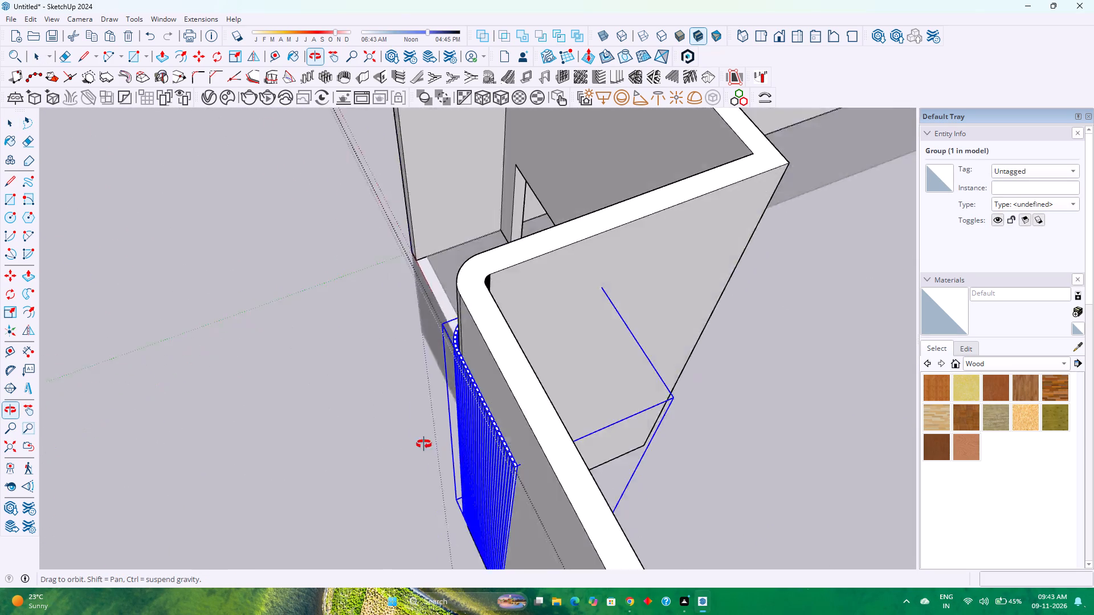
middle_drag(424, 444, 331, 527)
scroll(454, 333, up, 3)
middle_drag(455, 333, 580, 416)
middle_click(581, 416)
scroll(344, 338, up, 2)
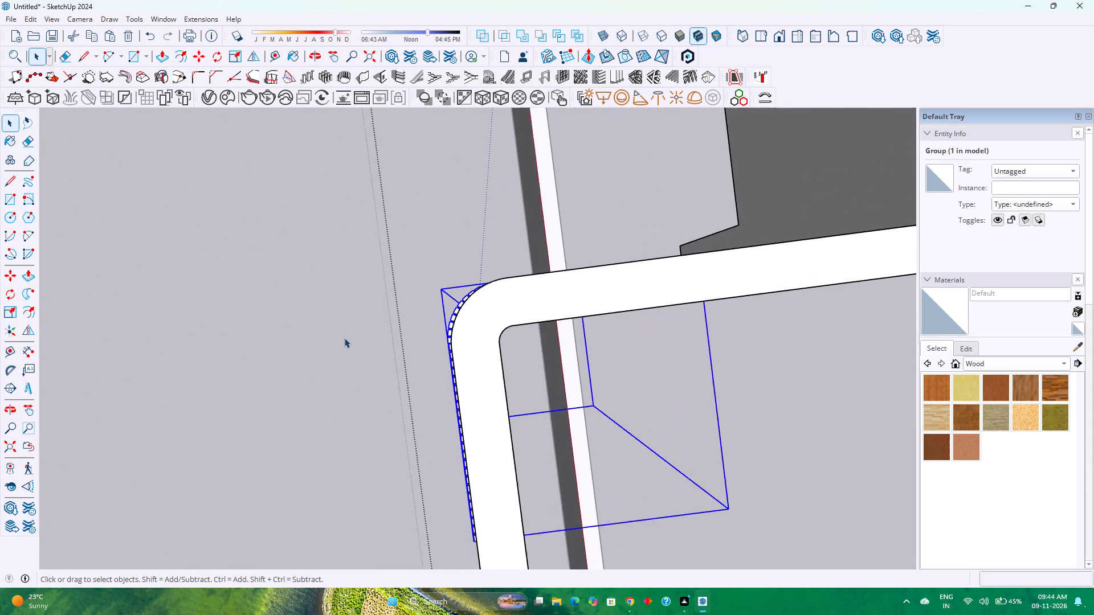
scroll(344, 338, up, 2)
middle_drag(521, 344, 458, 346)
middle_click(458, 345)
scroll(456, 343, down, 4)
middle_drag(500, 443, 484, 368)
middle_click(484, 368)
key(s)
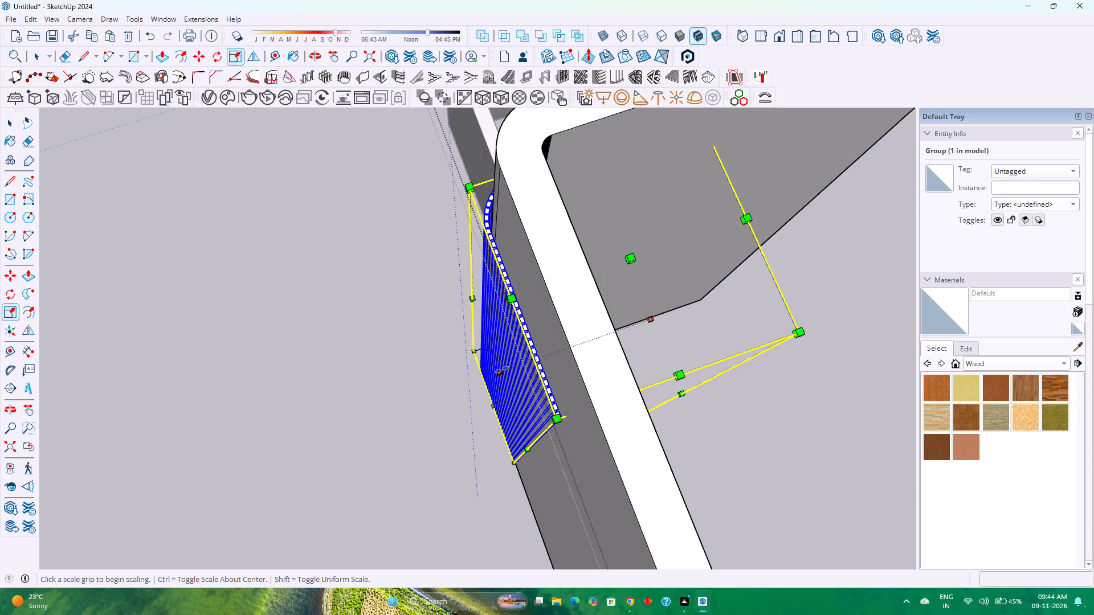
click(501, 370)
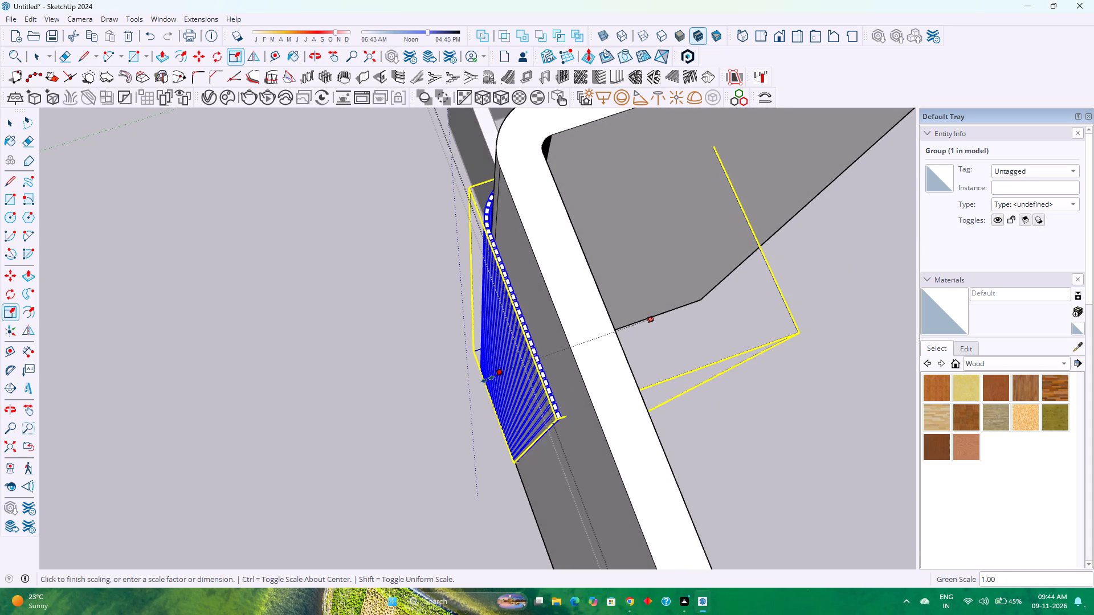
scroll(488, 379, up, 4)
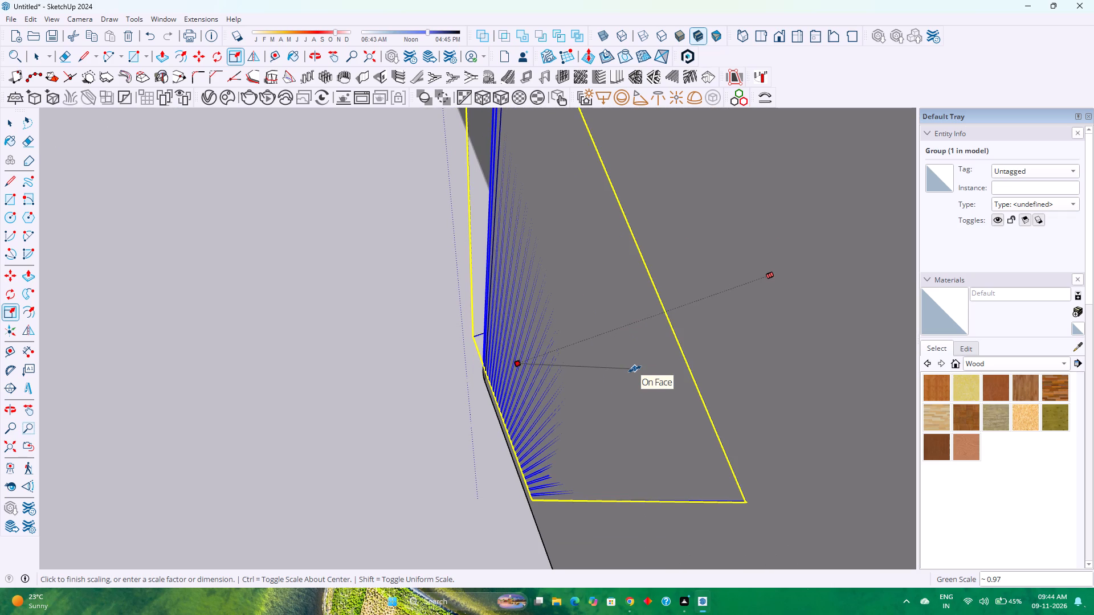
text(0.99)
key(Return)
Examine from above how the scaled slats sit against the rounded wall corner and the adjoining flat walls.
scroll(573, 379, down, 6)
middle_drag(672, 381, 522, 381)
middle_click(520, 381)
scroll(572, 418, up, 3)
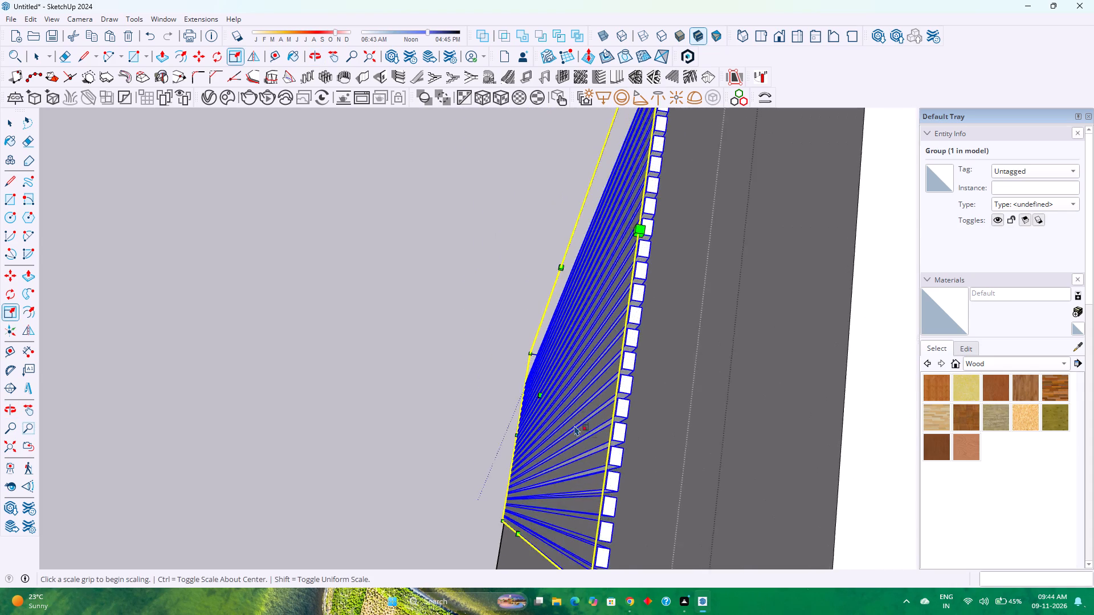
scroll(574, 425, up, 5)
shift+middle_drag(609, 450, 430, 402)
scroll(430, 402, down, 4)
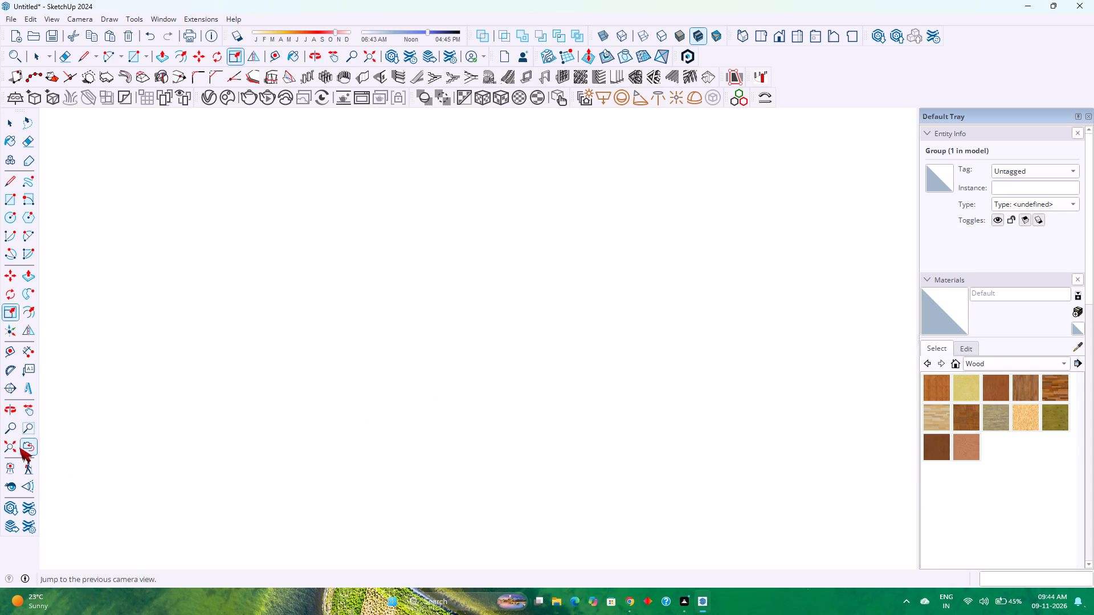
click(11, 448)
scroll(292, 324, up, 3)
scroll(222, 302, up, 4)
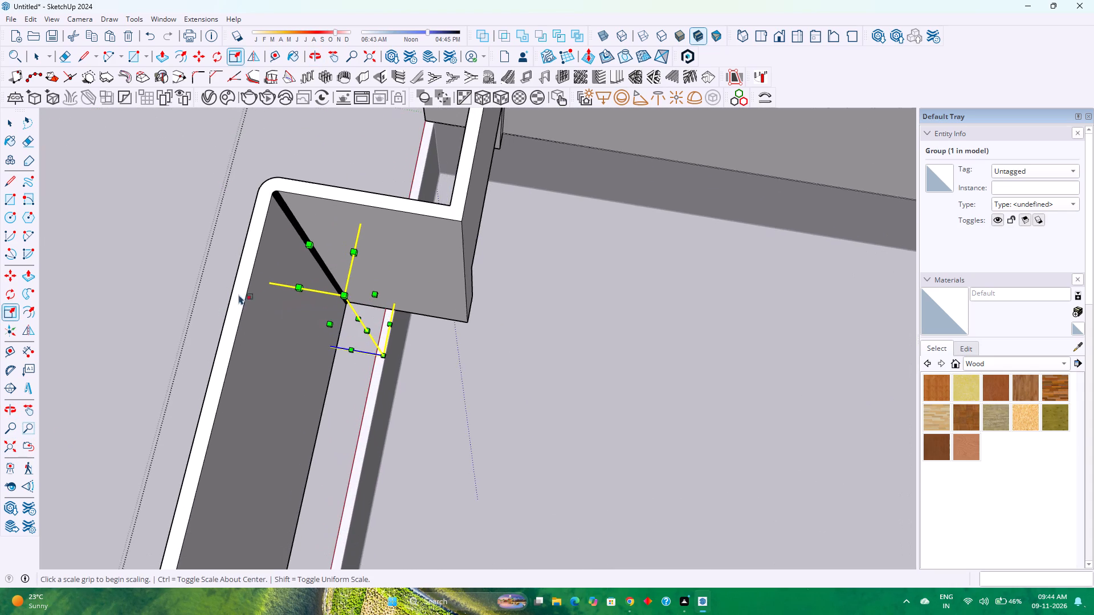
scroll(251, 287, up, 2)
middle_drag(251, 287, 375, 377)
middle_click(375, 377)
scroll(319, 342, down, 4)
shift+middle_drag(241, 346, 432, 341)
middle_click(433, 341)
scroll(430, 309, up, 2)
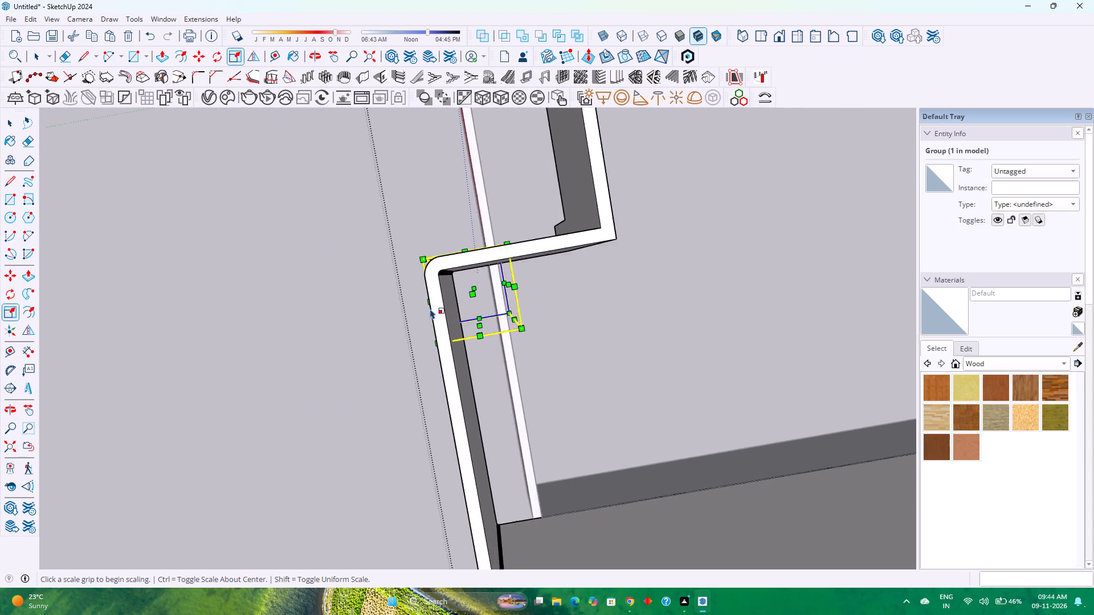
scroll(430, 309, up, 6)
middle_drag(426, 312, 574, 320)
middle_click(579, 322)
scroll(454, 295, up, 5)
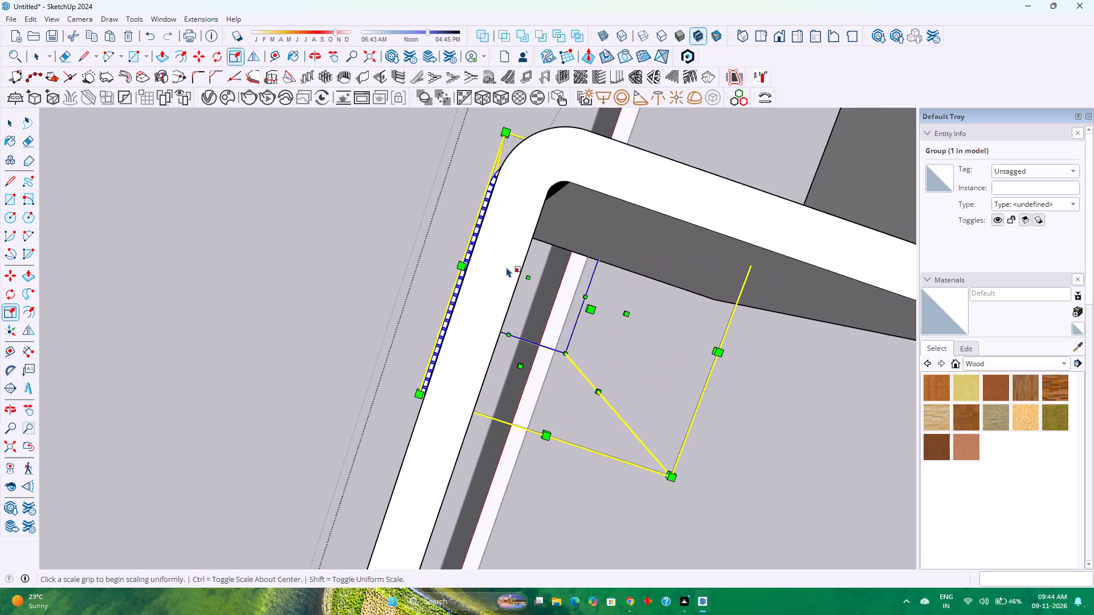
shift+middle_drag(507, 267, 413, 453)
shift+middle_click(413, 453)
scroll(541, 330, up, 4)
scroll(422, 327, up, 4)
middle_drag(321, 366, 483, 350)
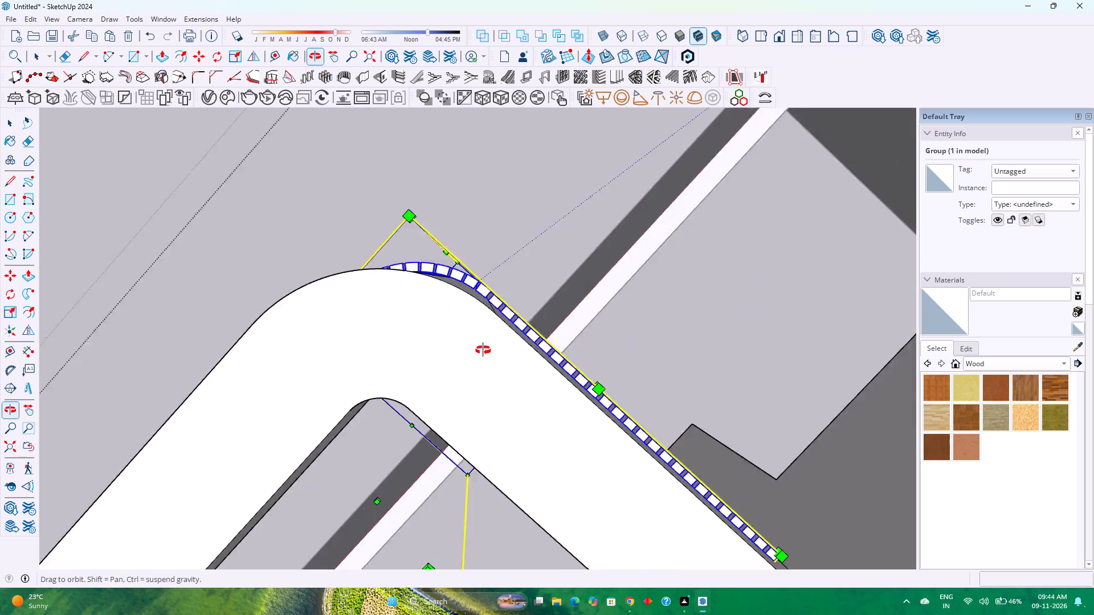
middle_drag(483, 350, 446, 343)
middle_click(446, 343)
scroll(453, 352, down, 6)
key(space)
scroll(447, 358, down, 4)
key(Escape)
Examine the slatted corner from outside, checking the slats on both flat wall faces and around the curve.
scroll(337, 364, down, 3)
middle_drag(329, 368, 650, 339)
middle_click(656, 337)
scroll(662, 335, up, 1)
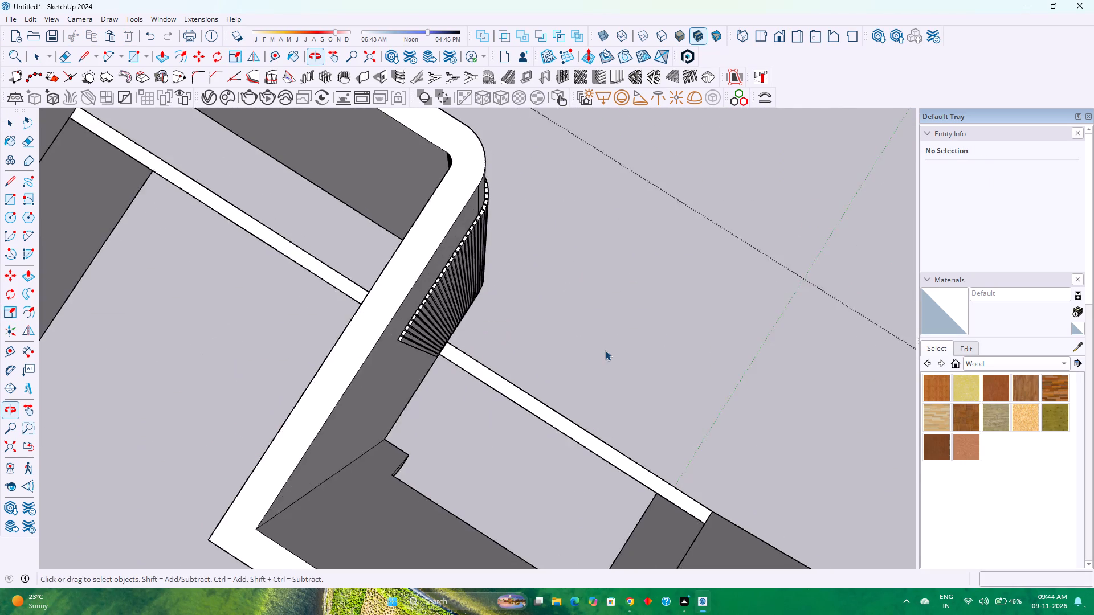
scroll(605, 350, down, 5)
middle_drag(624, 377, 175, 305)
middle_click(175, 305)
scroll(183, 302, down, 4)
middle_drag(392, 437, 162, 294)
scroll(214, 270, down, 3)
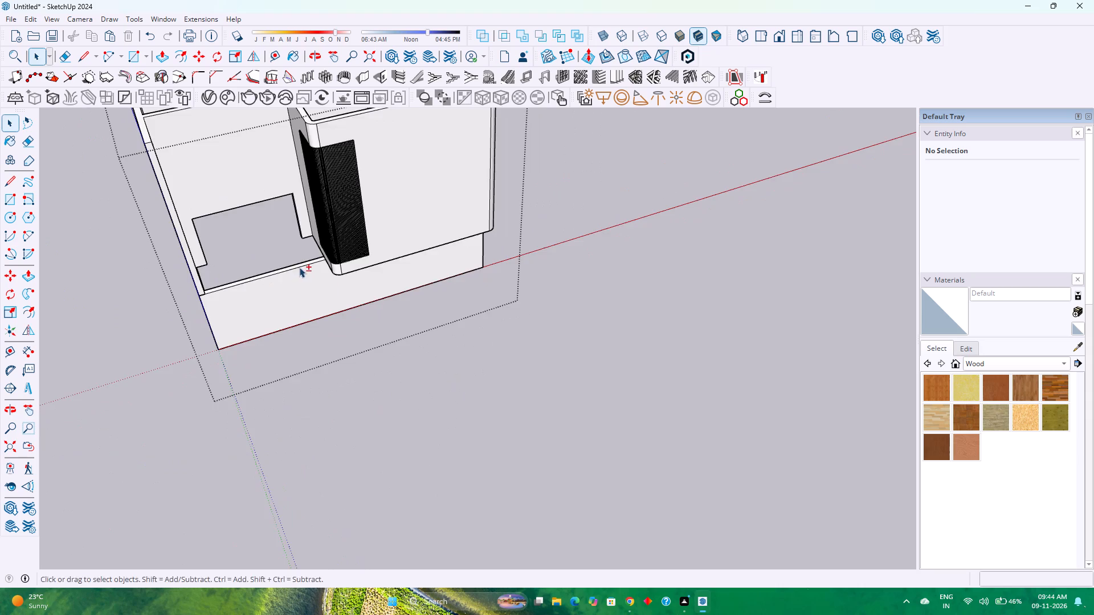
shift+middle_drag(300, 267, 434, 434)
middle_drag(453, 426, 199, 321)
scroll(364, 289, up, 8)
shift+middle_drag(241, 361, 168, 436)
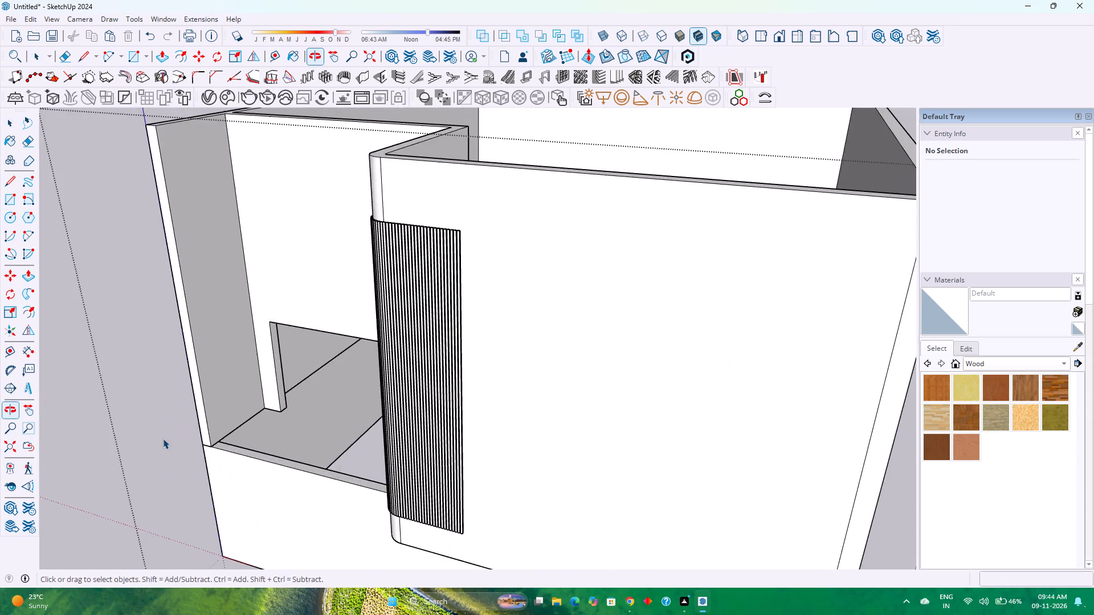
middle_drag(172, 433, 403, 339)
scroll(409, 337, down, 4)
scroll(409, 337, up, 9)
scroll(406, 343, down, 4)
scroll(406, 343, up, 1)
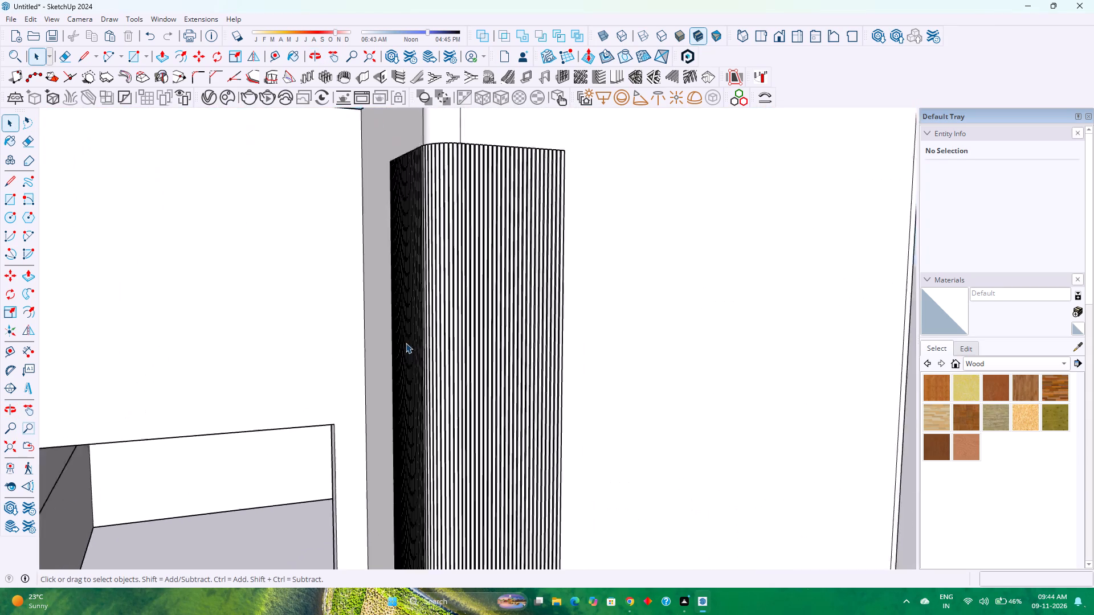
scroll(406, 343, up, 2)
scroll(406, 343, down, 4)
scroll(406, 343, up, 4)
scroll(406, 343, down, 4)
scroll(406, 343, up, 5)
scroll(406, 343, down, 5)
scroll(406, 343, up, 3)
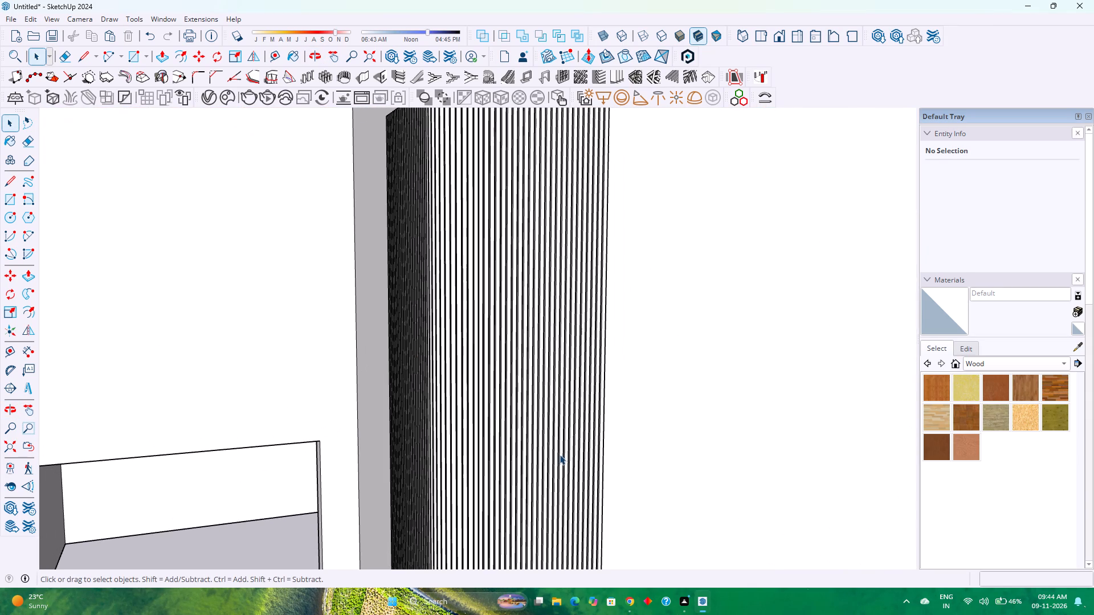
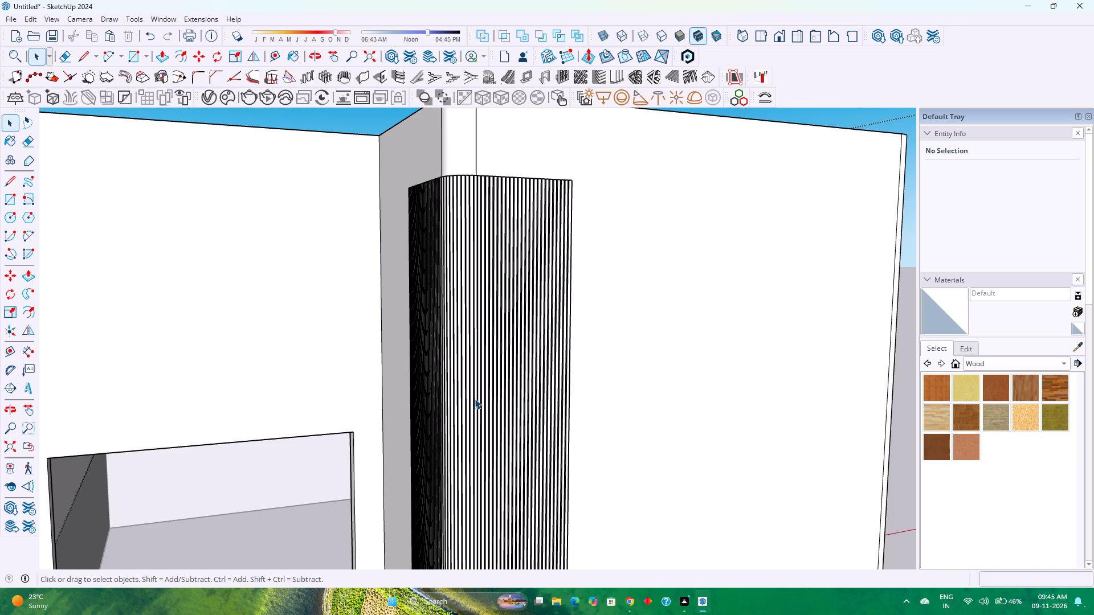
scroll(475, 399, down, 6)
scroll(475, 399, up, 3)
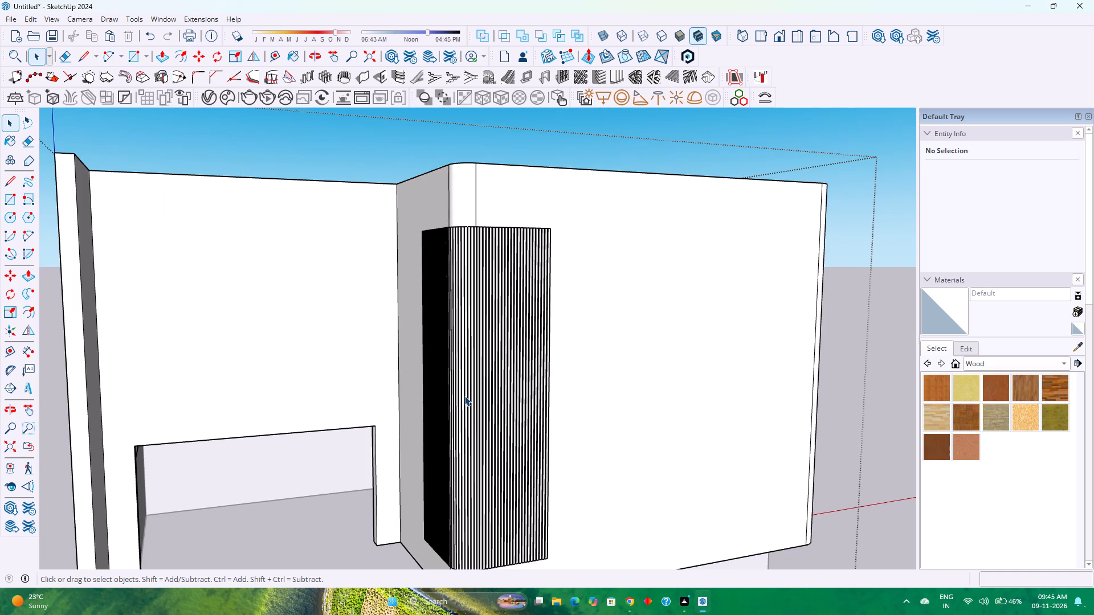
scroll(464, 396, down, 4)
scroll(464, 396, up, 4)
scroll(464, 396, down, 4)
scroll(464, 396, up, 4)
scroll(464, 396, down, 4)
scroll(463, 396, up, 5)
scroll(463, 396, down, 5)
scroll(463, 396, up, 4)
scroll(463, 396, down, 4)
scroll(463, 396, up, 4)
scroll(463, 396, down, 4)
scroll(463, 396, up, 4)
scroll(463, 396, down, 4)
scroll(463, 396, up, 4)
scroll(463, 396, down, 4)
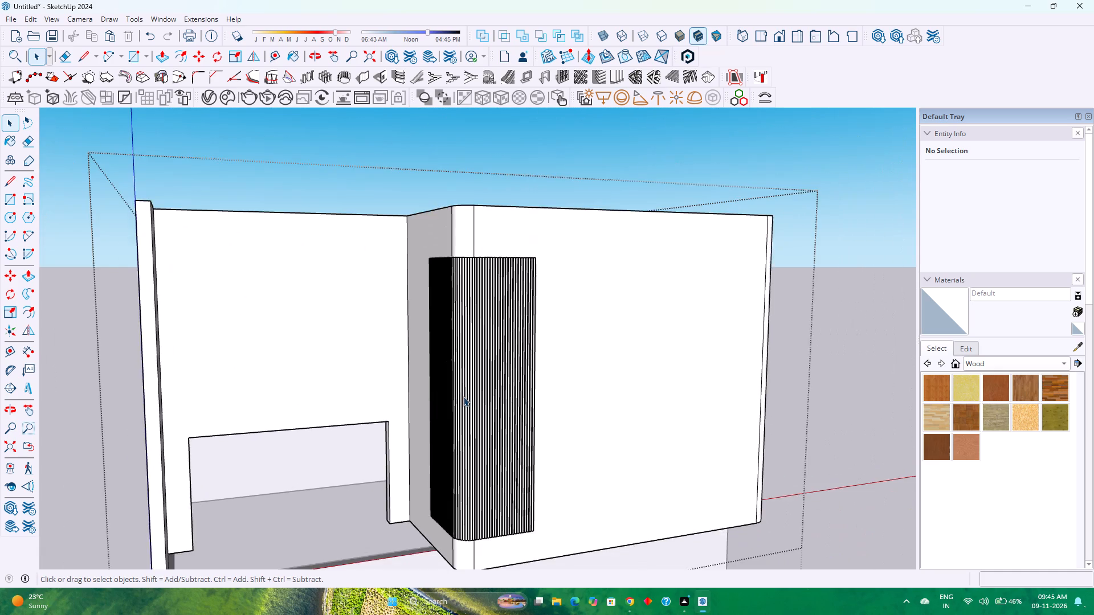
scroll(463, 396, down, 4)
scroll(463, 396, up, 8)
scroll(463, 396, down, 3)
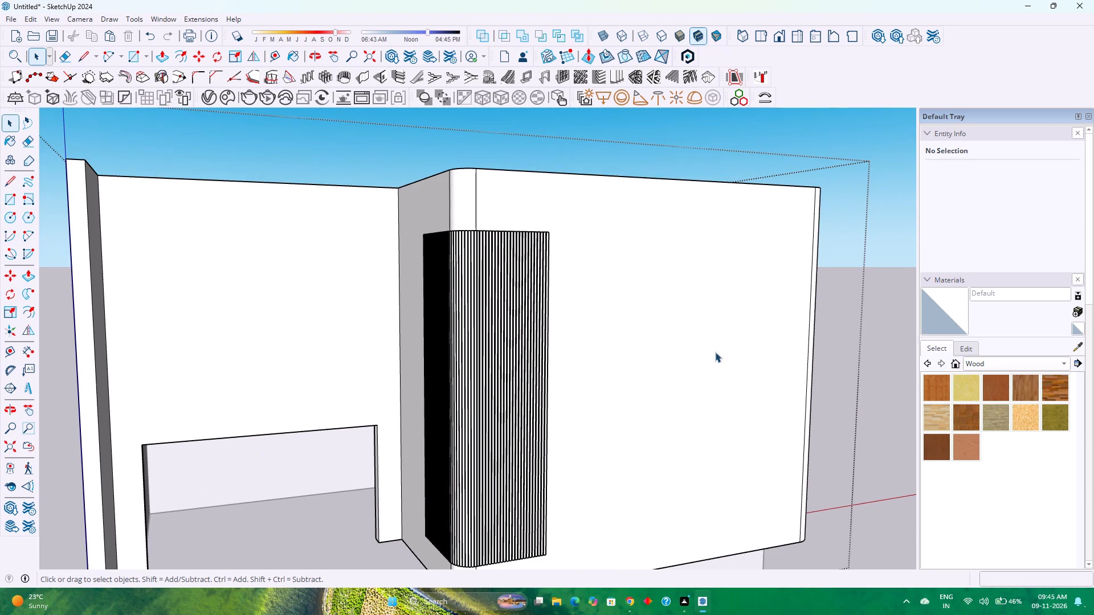
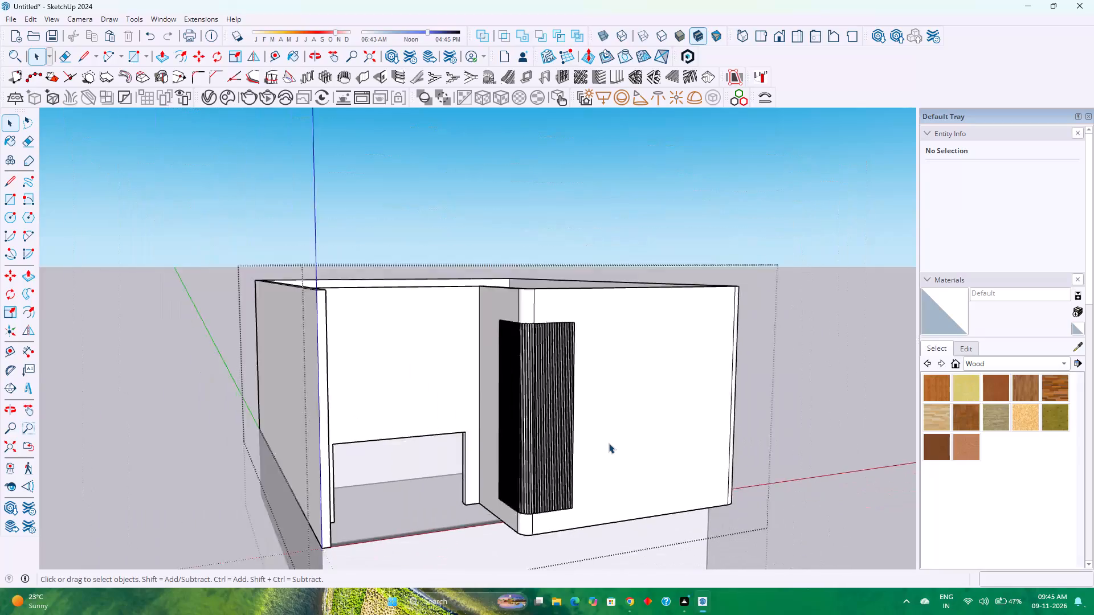
Examine the slatted rounded corner and both adjoining wall faces from the front and from slightly above.
scroll(609, 443, up, 4)
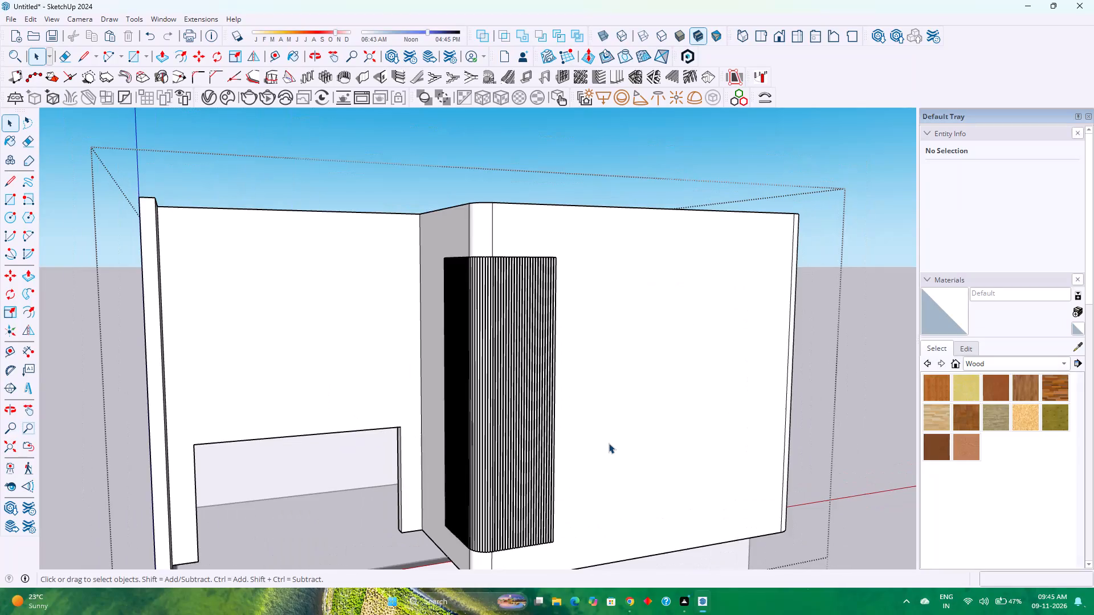
scroll(609, 443, down, 3)
middle_drag(593, 435, 487, 396)
middle_click(487, 396)
scroll(426, 388, up, 6)
middle_drag(323, 405, 454, 481)
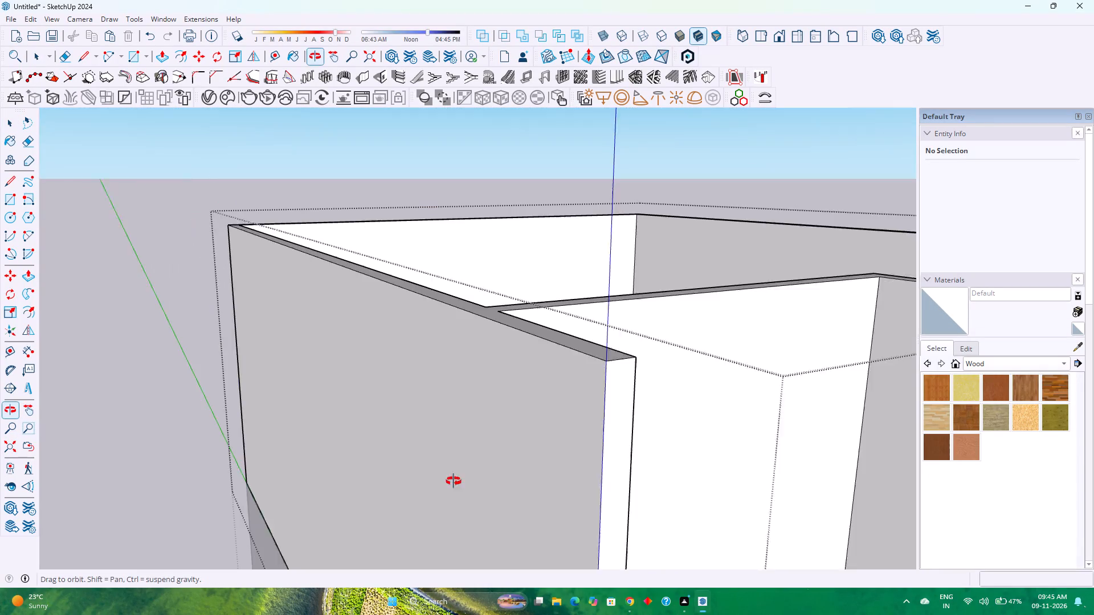
middle_drag(454, 481, 455, 482)
scroll(445, 433, down, 10)
scroll(439, 428, up, 1)
scroll(439, 427, down, 4)
scroll(668, 478, up, 6)
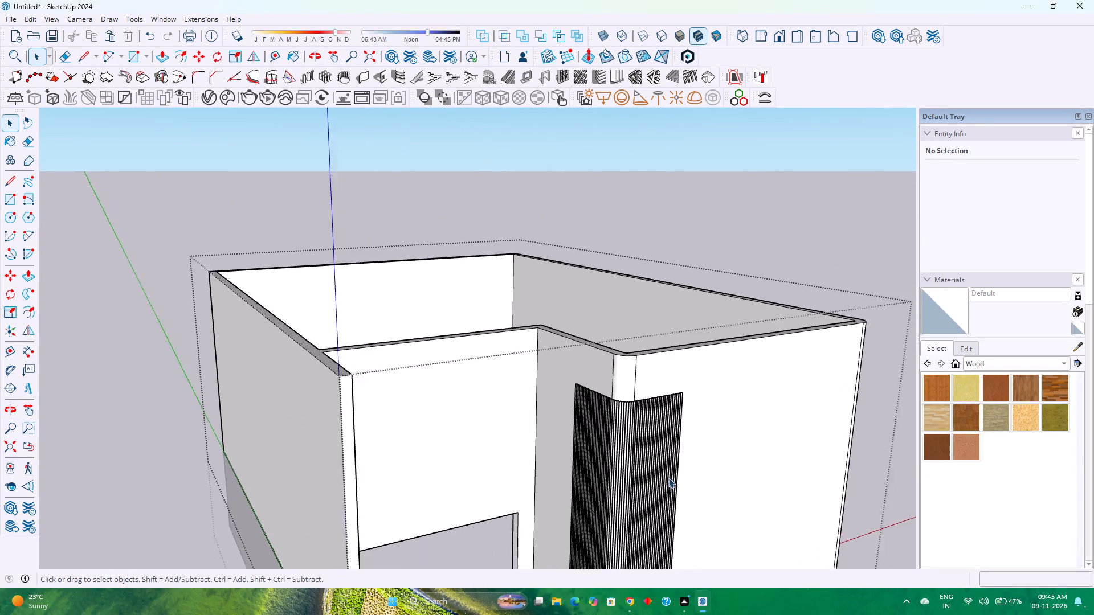
middle_drag(664, 478, 514, 425)
middle_click(512, 424)
scroll(504, 420, down, 7)
scroll(499, 546, up, 5)
scroll(486, 488, up, 5)
middle_drag(485, 487, 567, 574)
middle_click(567, 574)
scroll(535, 473, down, 5)
scroll(574, 229, up, 9)
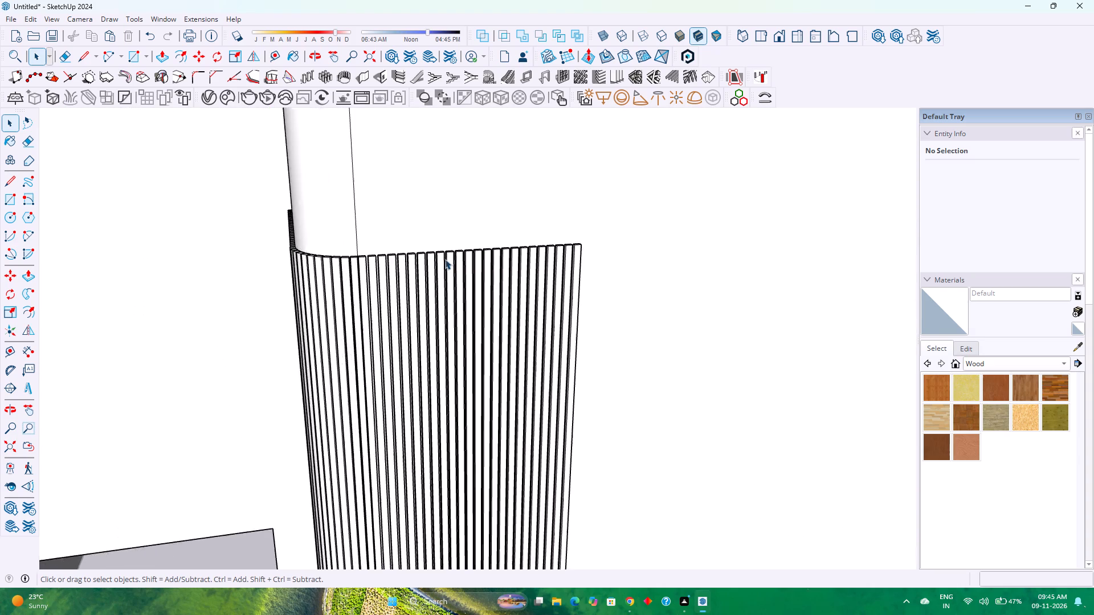
Inspect the top ends of the slats along the long front wall face for even spacing and contact with the wall.
scroll(445, 259, up, 10)
middle_drag(444, 261, 184, 417)
scroll(180, 411, down, 5)
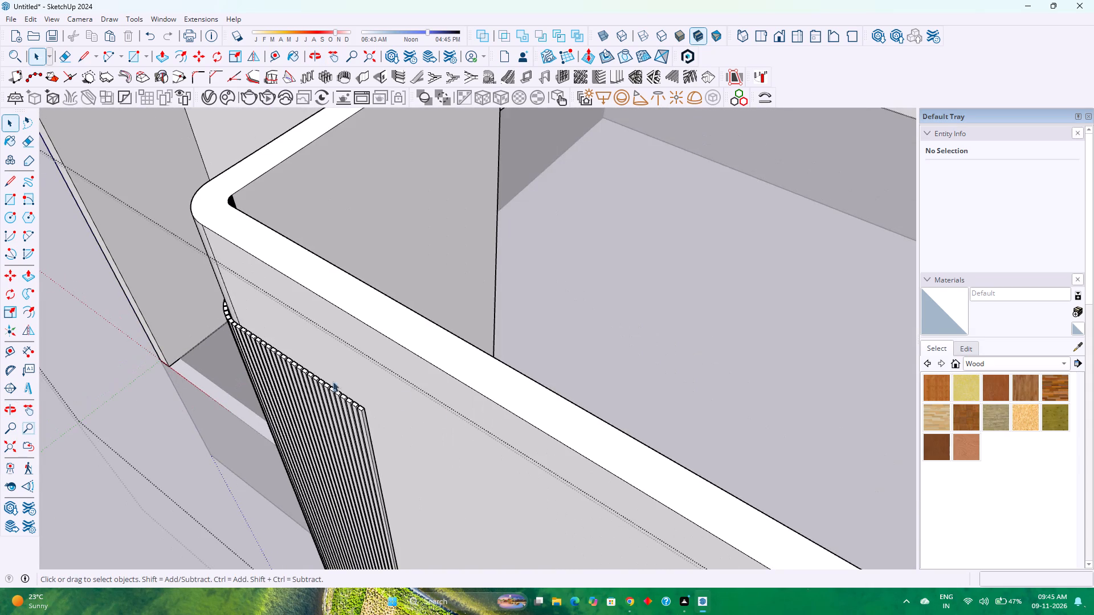
scroll(439, 416, up, 4)
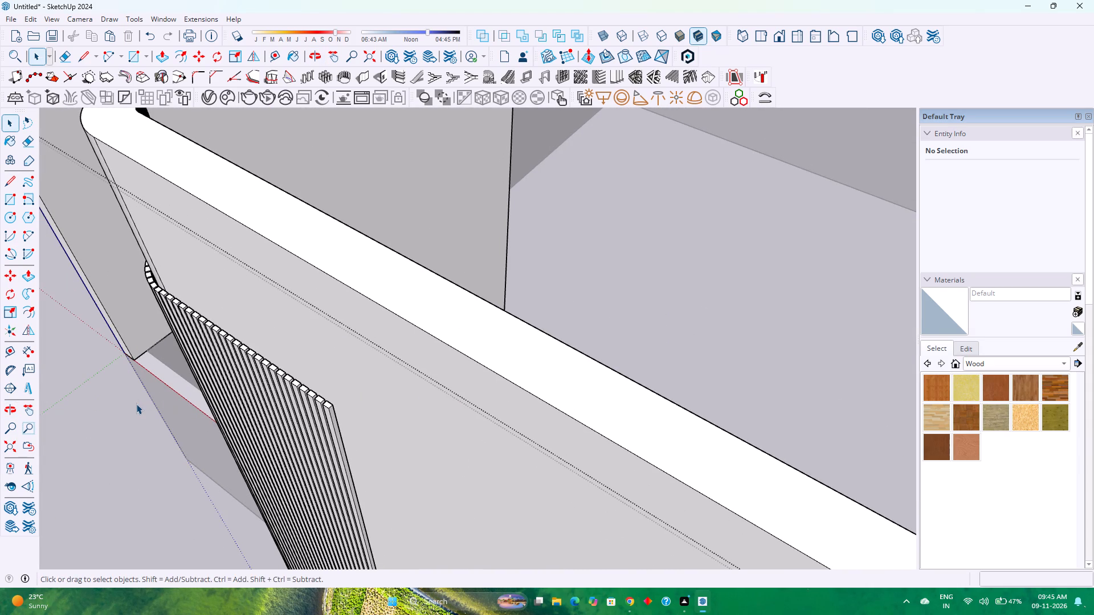
scroll(149, 400, down, 4)
scroll(153, 397, up, 5)
scroll(235, 384, down, 4)
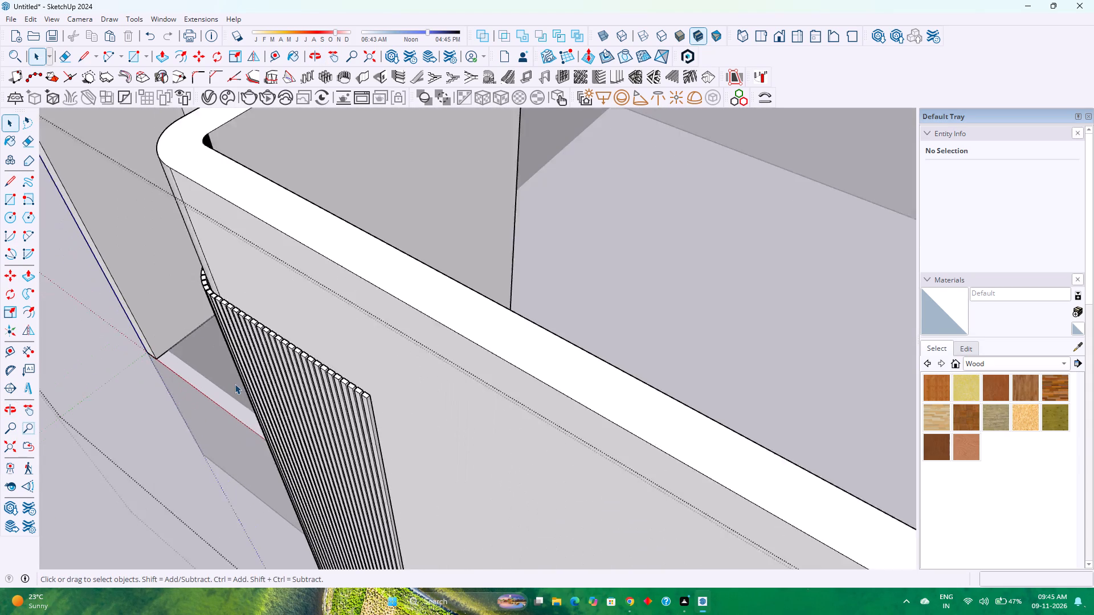
scroll(291, 371, up, 6)
scroll(313, 371, down, 1)
scroll(316, 371, up, 7)
middle_drag(407, 407, 366, 429)
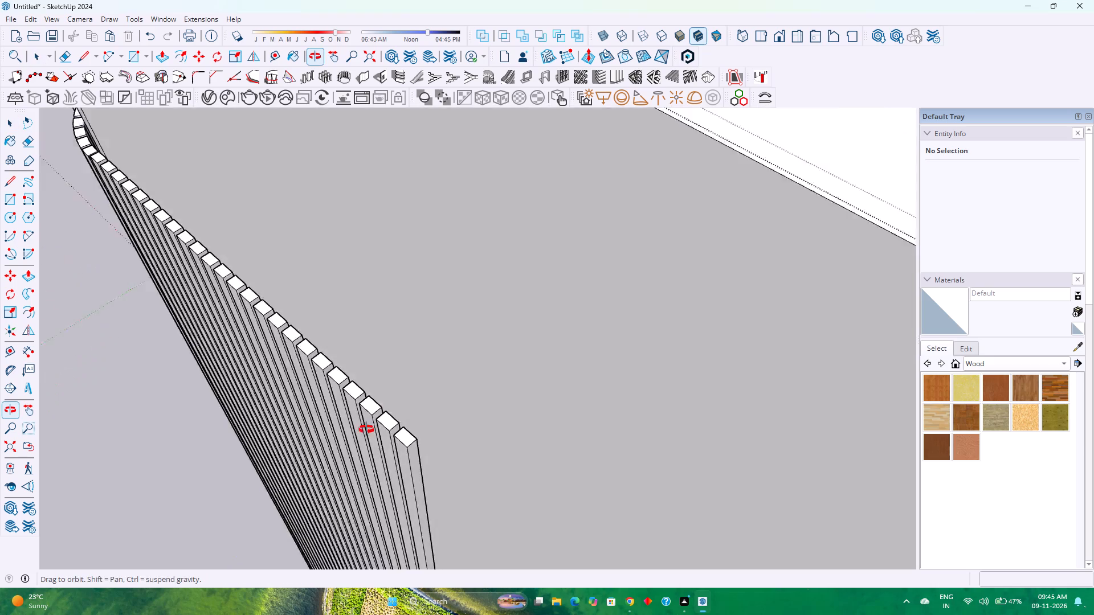
middle_drag(366, 429, 372, 475)
middle_click(372, 475)
scroll(375, 473, down, 7)
Inspect the slat tops around the rounded corner close up, checking their spacing and fit where the curve meets the flat faces.
middle_drag(312, 413, 533, 435)
scroll(534, 415, down, 4)
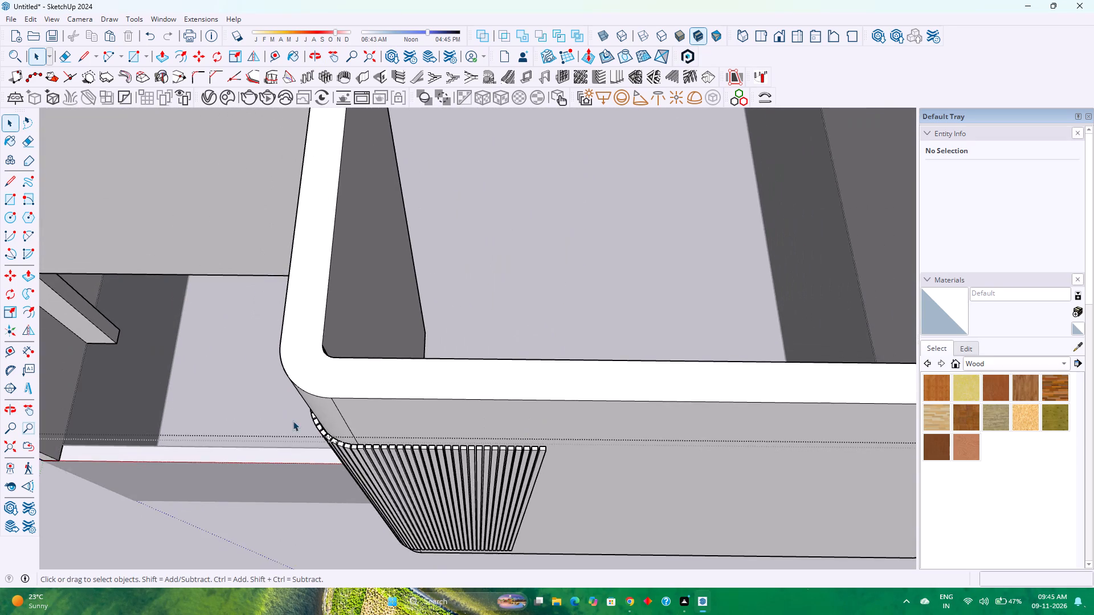
scroll(303, 420, up, 7)
scroll(316, 417, down, 4)
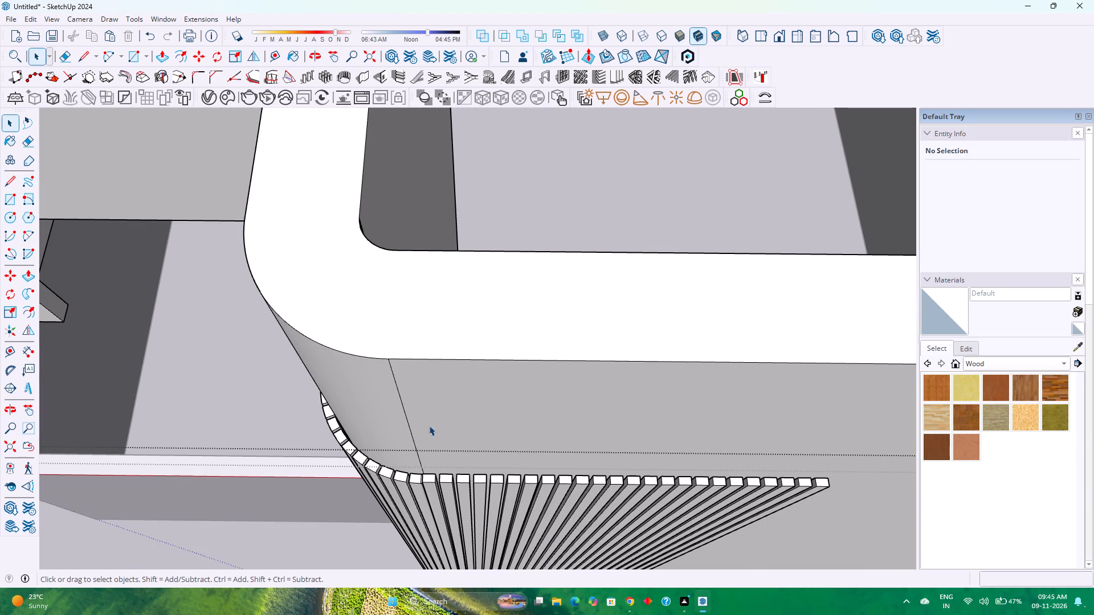
scroll(387, 436, up, 3)
scroll(336, 437, up, 1)
middle_drag(336, 437, 624, 428)
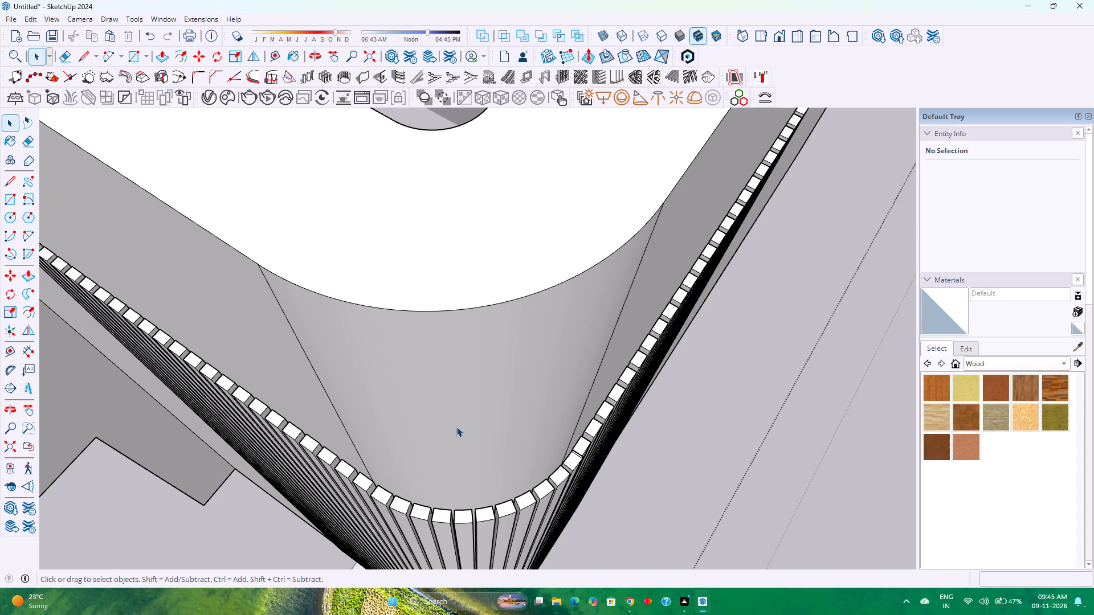
scroll(456, 427, down, 3)
scroll(456, 427, up, 3)
scroll(511, 542, up, 3)
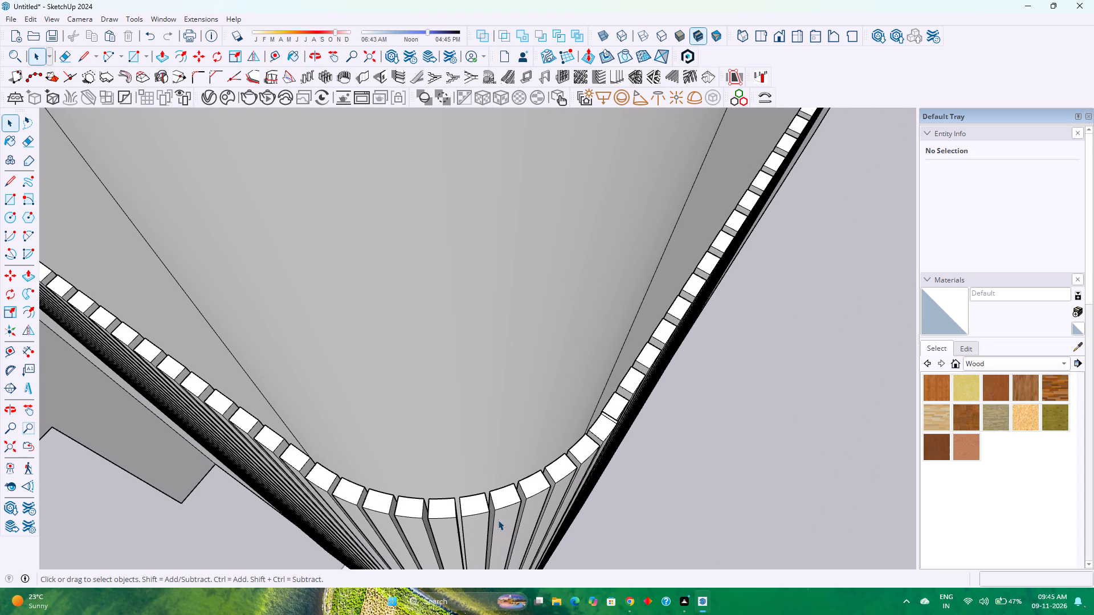
scroll(498, 520, up, 4)
scroll(497, 518, down, 4)
scroll(475, 494, up, 10)
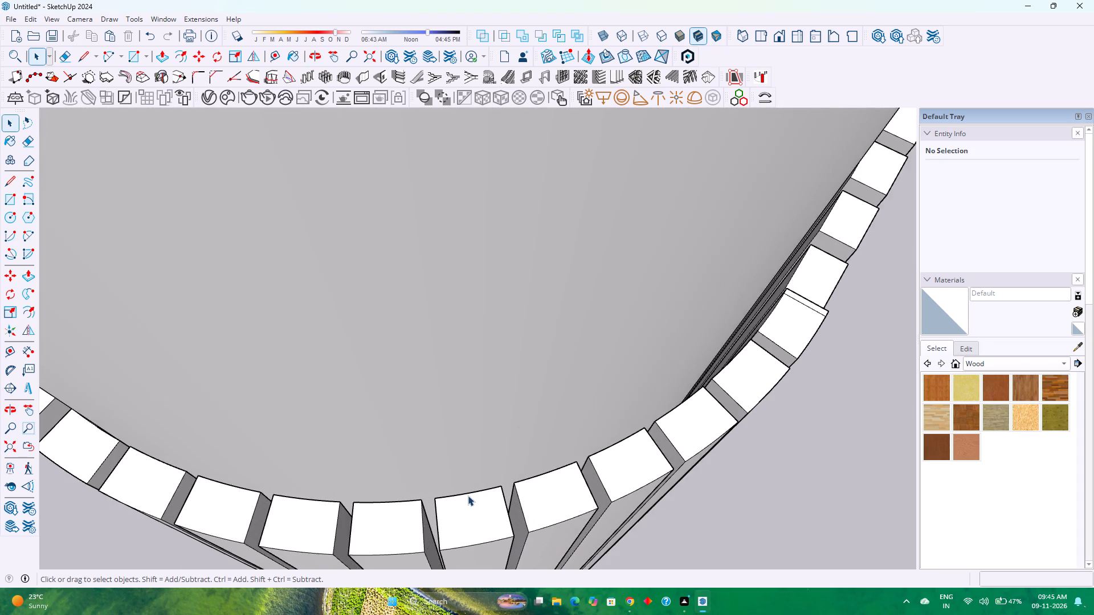
scroll(468, 495, up, 2)
scroll(467, 495, down, 9)
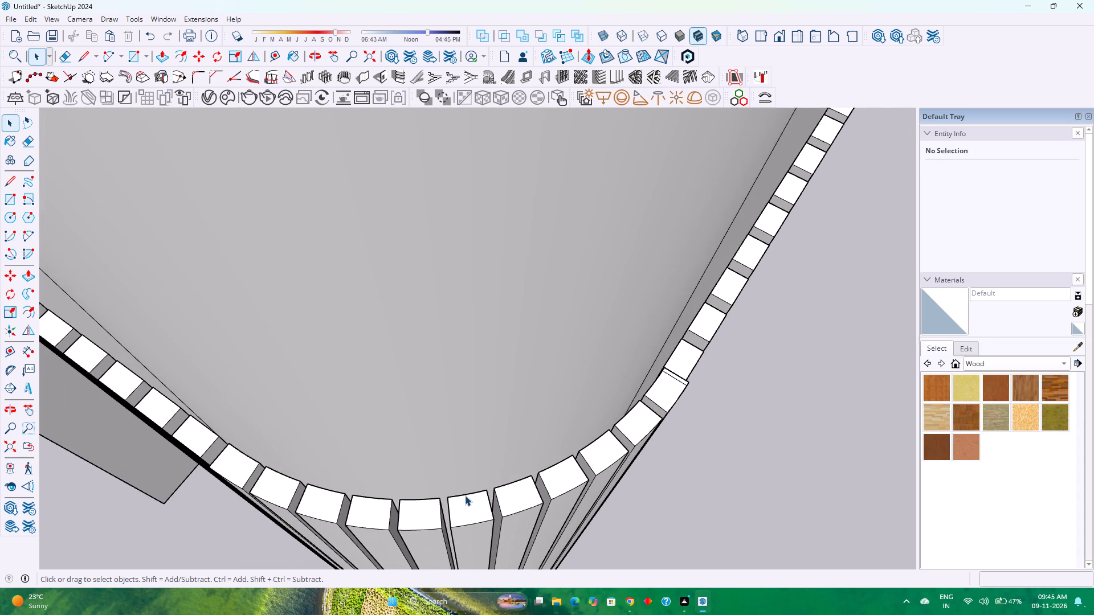
scroll(465, 495, up, 2)
scroll(465, 495, down, 4)
middle_drag(515, 504, 534, 580)
middle_drag(496, 481, 444, 429)
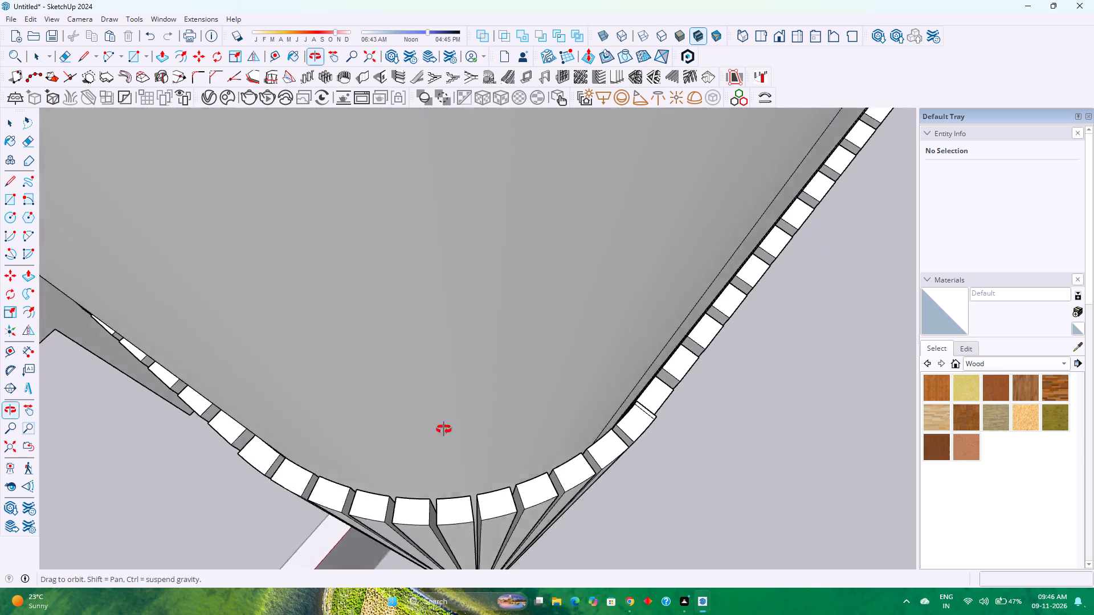
middle_drag(444, 429, 439, 425)
middle_click(438, 424)
scroll(436, 418, down, 3)
middle_drag(436, 419, 459, 523)
middle_click(455, 505)
scroll(471, 438, down, 5)
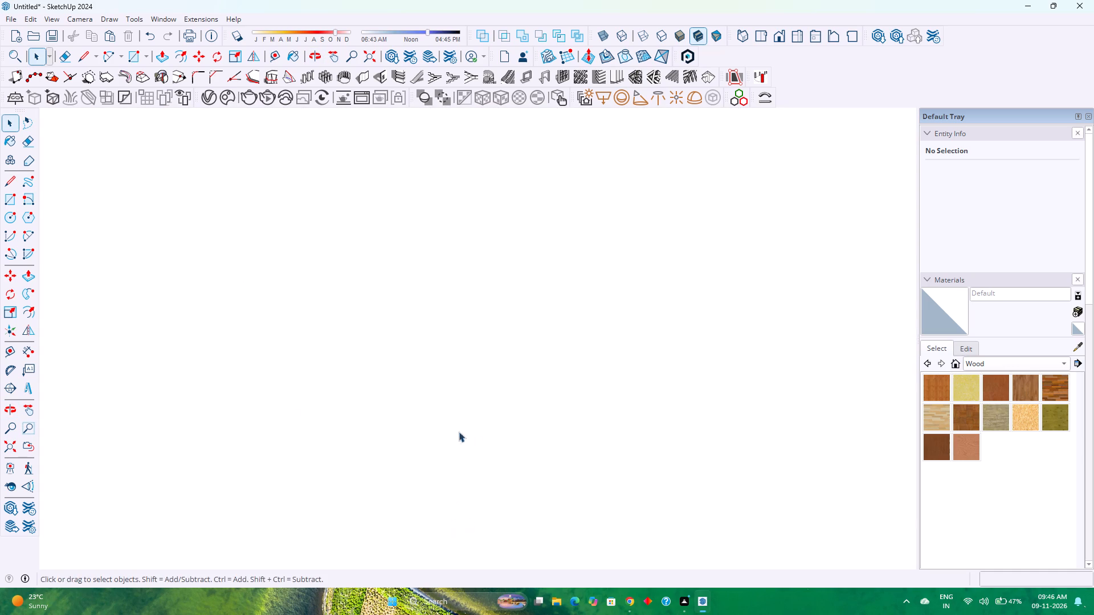
Fit the whole model in view and check from above how the slats sit against the recess-side wall and around the corner.
click(4, 444)
middle_drag(435, 408, 365, 317)
middle_click(365, 317)
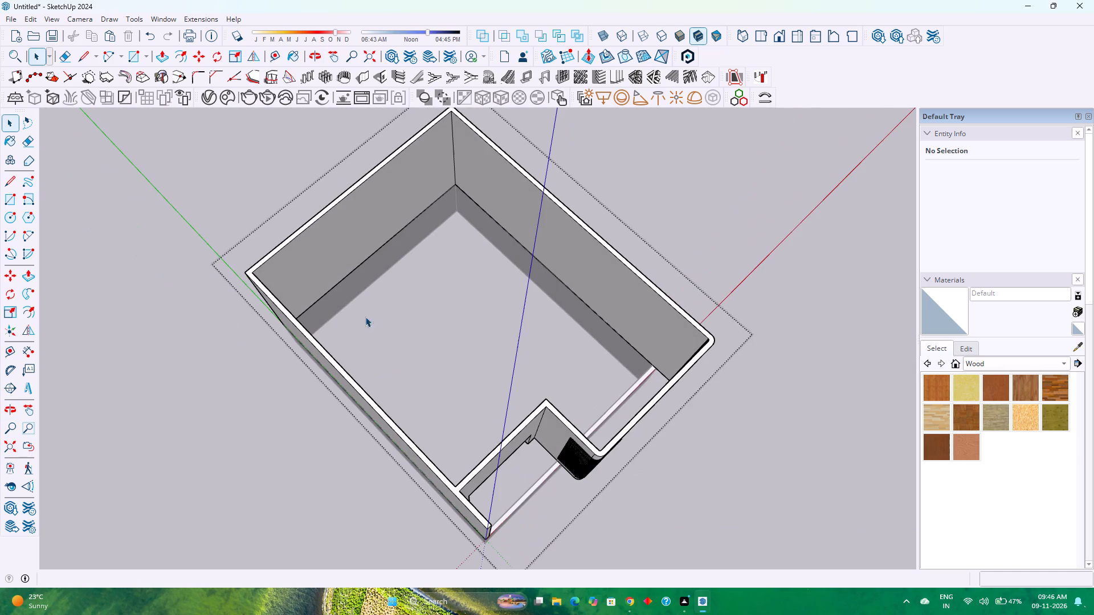
scroll(621, 458, up, 12)
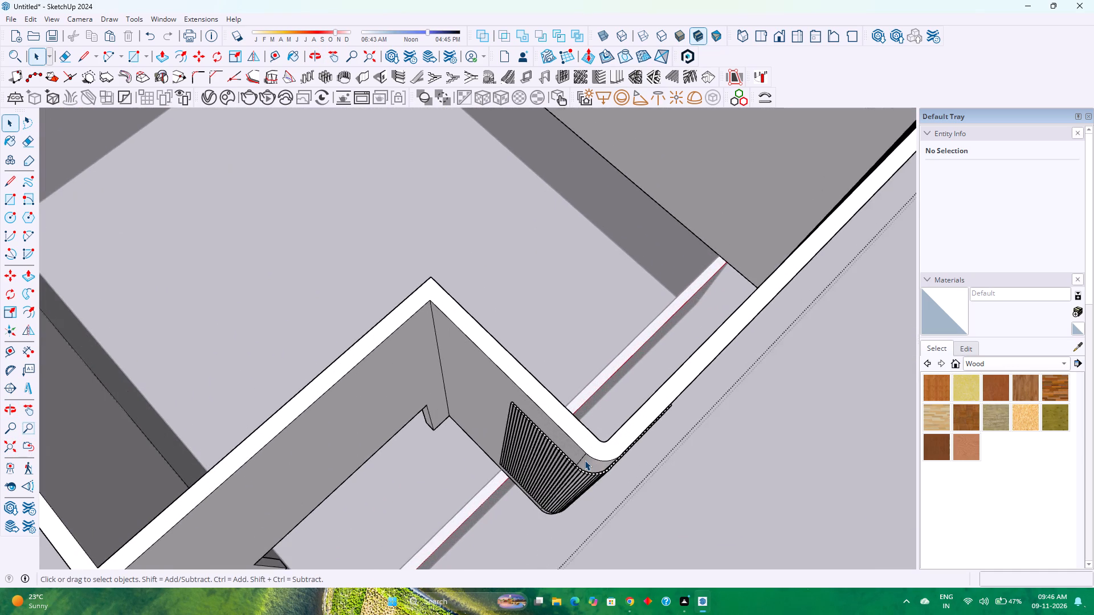
scroll(585, 460, up, 2)
middle_drag(583, 460, 437, 508)
middle_click(437, 508)
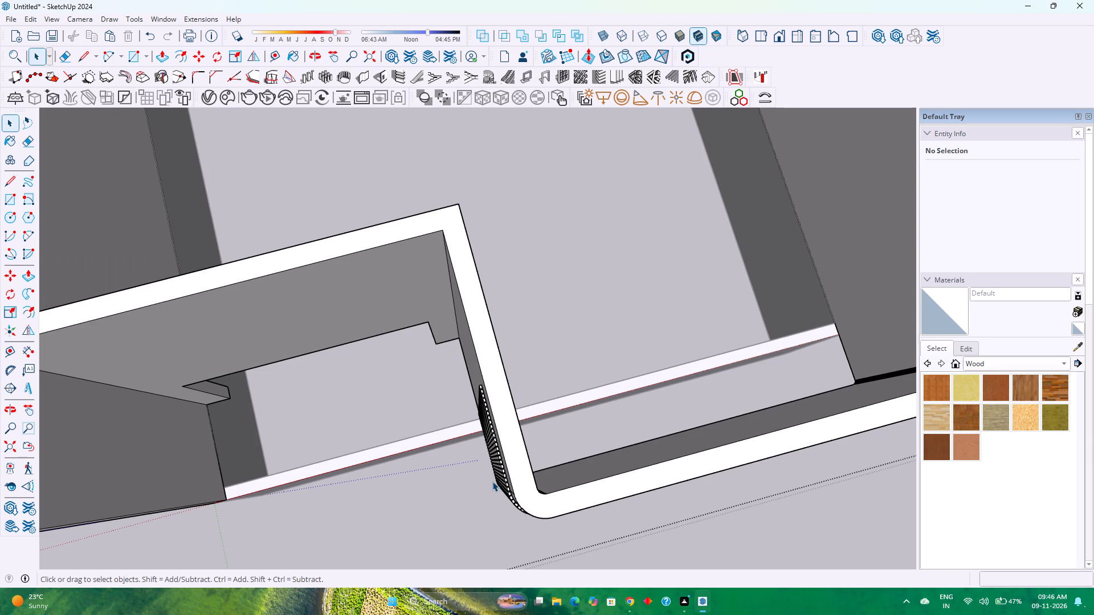
scroll(492, 481, up, 5)
middle_drag(533, 477, 423, 424)
middle_click(423, 424)
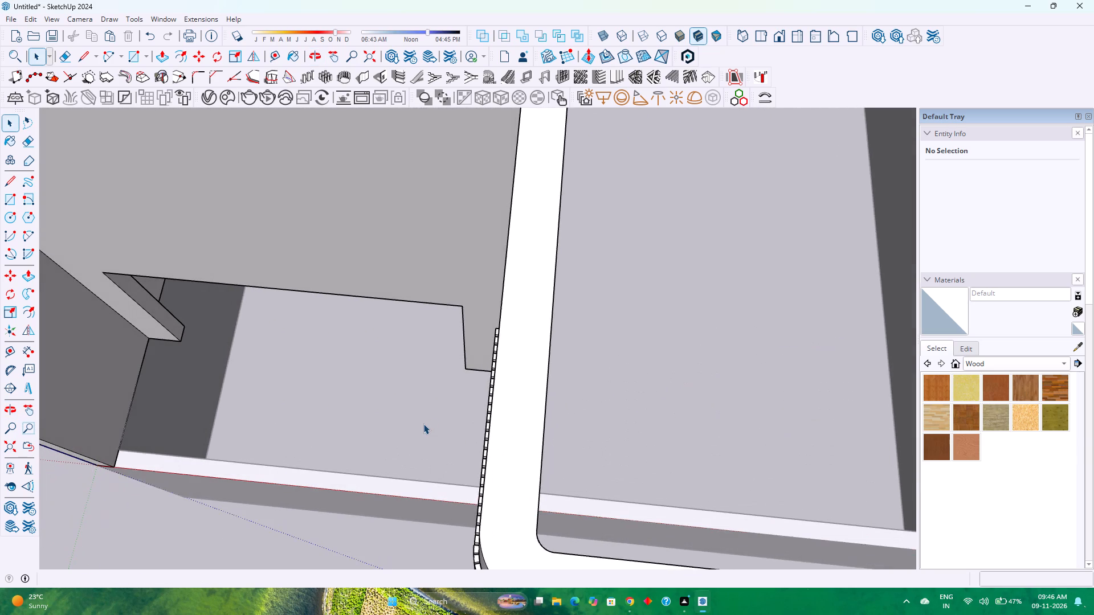
scroll(423, 424, down, 6)
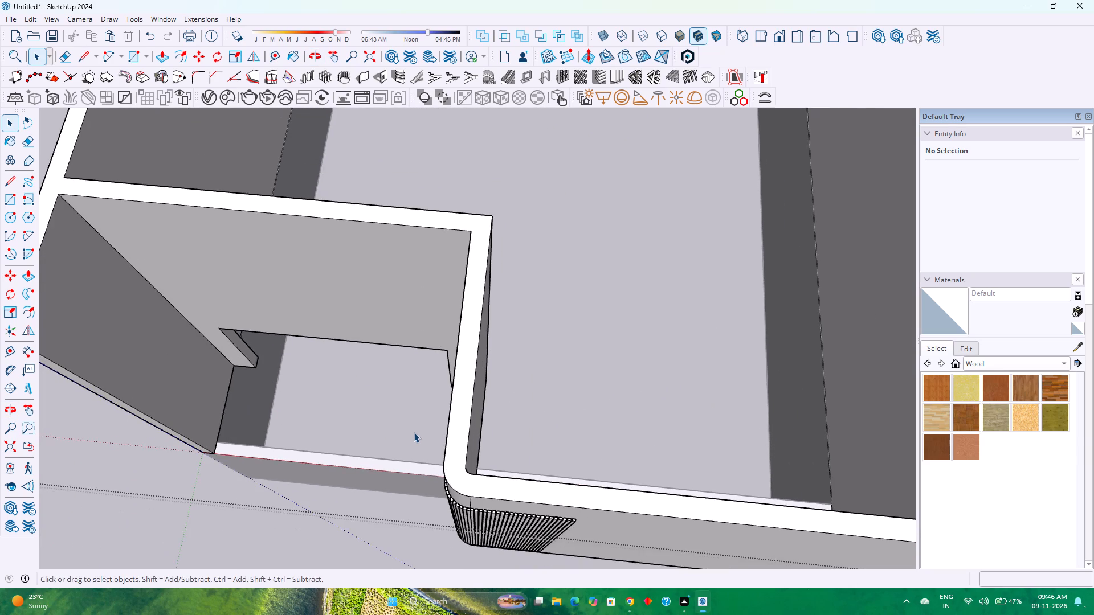
scroll(415, 438, down, 2)
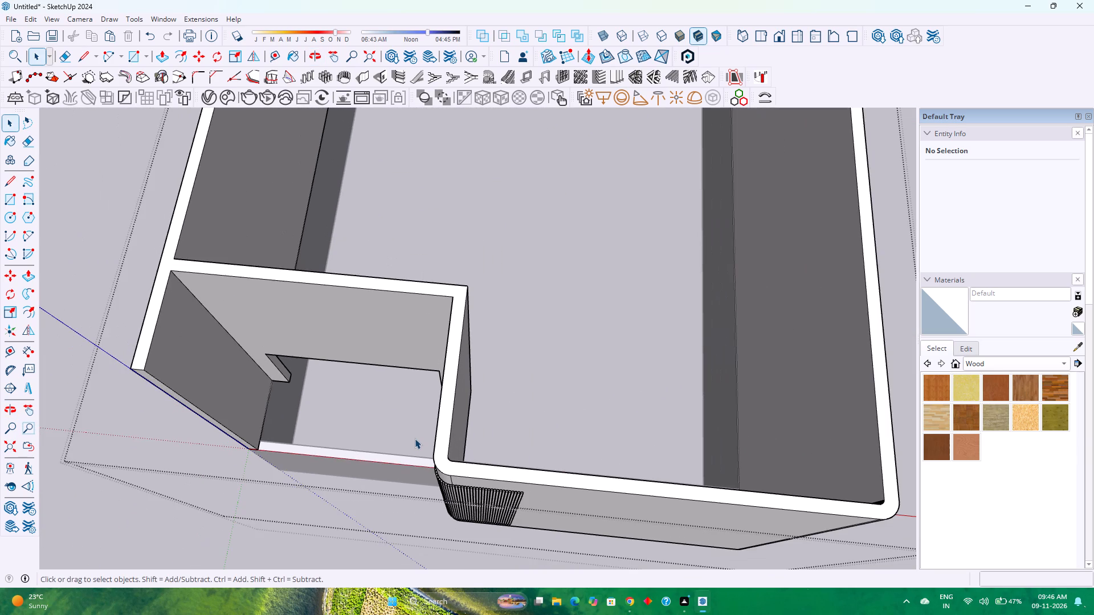
scroll(415, 438, down, 2)
scroll(422, 446, up, 3)
middle_drag(438, 451, 542, 475)
scroll(512, 477, up, 3)
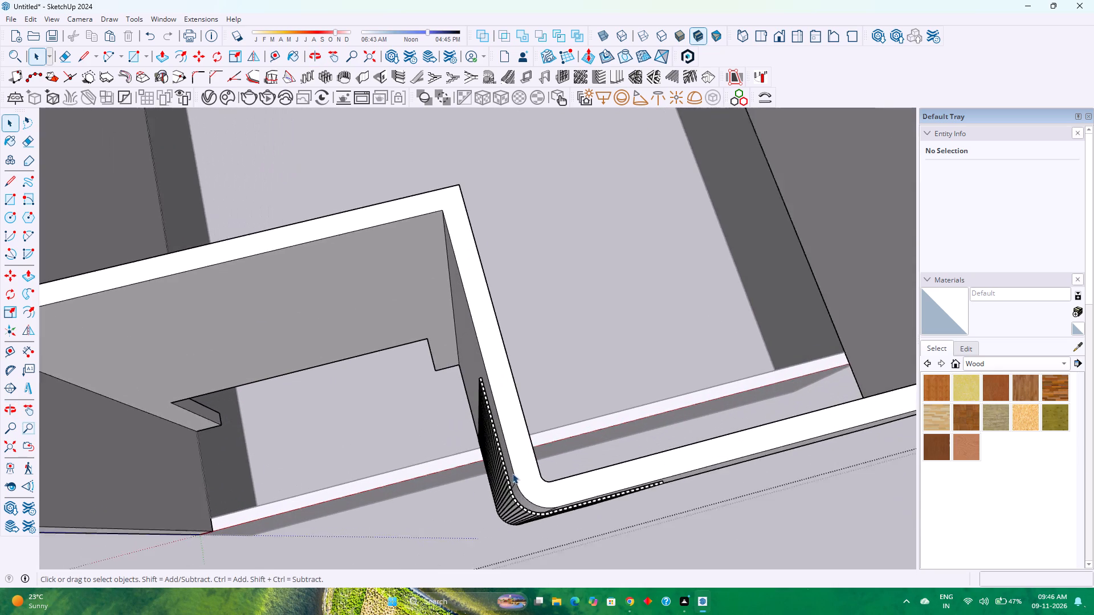
scroll(512, 473, up, 15)
middle_drag(587, 458, 498, 428)
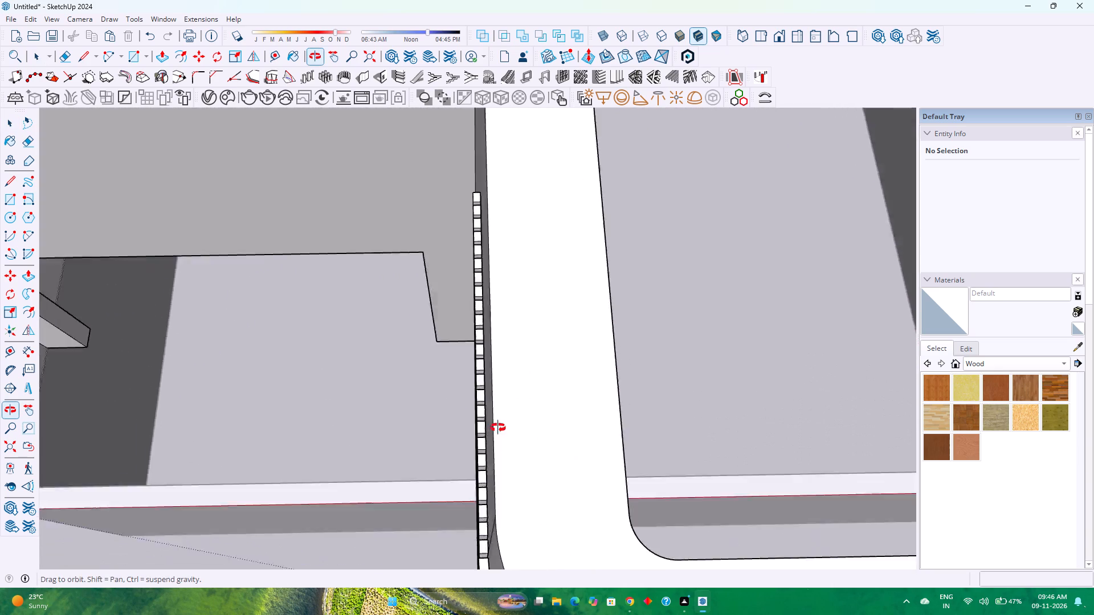
middle_drag(498, 428, 333, 397)
scroll(331, 397, down, 5)
middle_drag(337, 397, 649, 446)
scroll(491, 416, up, 2)
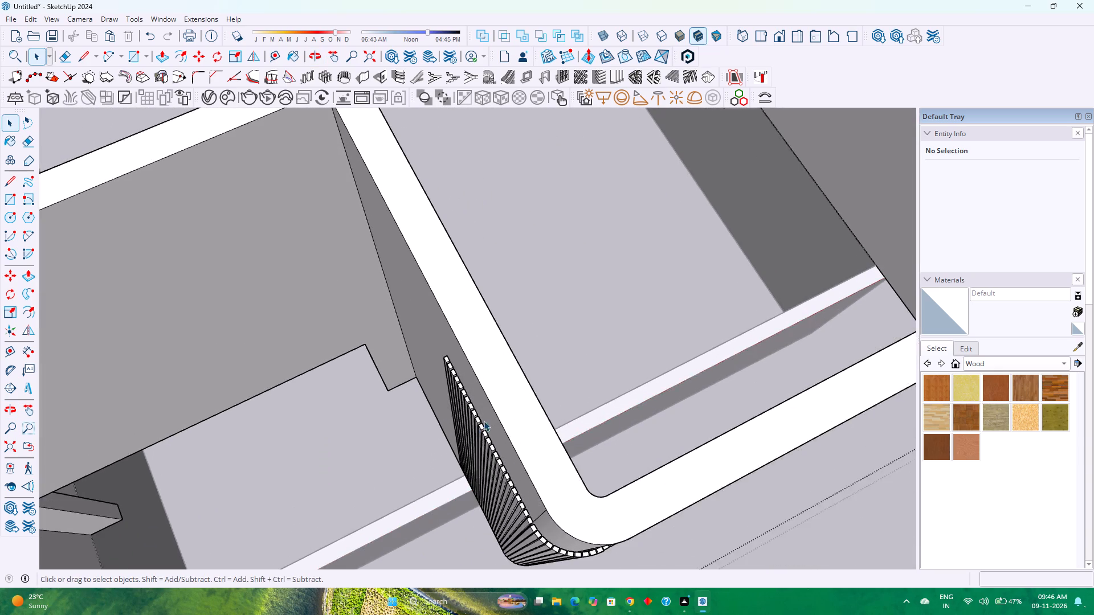
scroll(484, 421, up, 9)
scroll(512, 431, down, 15)
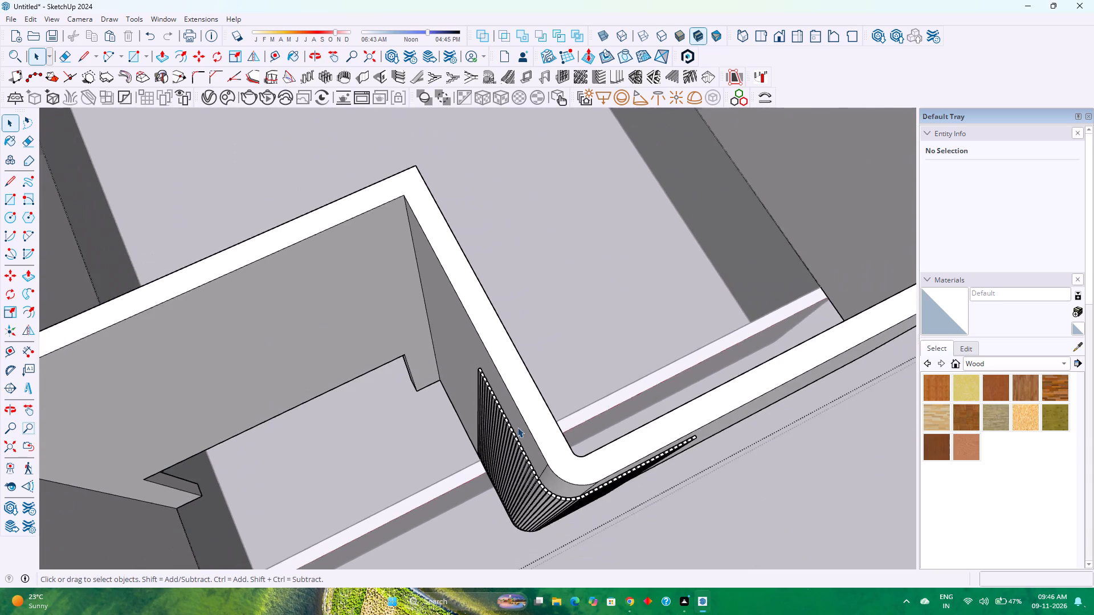
scroll(517, 427, down, 1)
scroll(586, 514, up, 6)
middle_drag(569, 510, 556, 490)
scroll(561, 480, down, 4)
scroll(561, 480, up, 1)
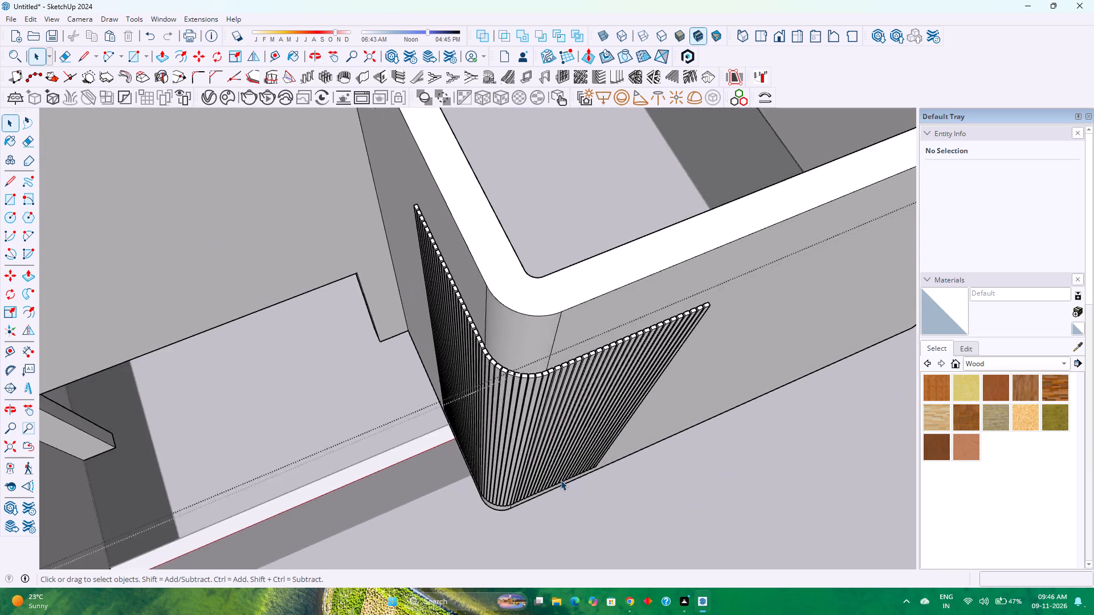
scroll(559, 477, down, 2)
middle_drag(487, 487, 444, 360)
scroll(442, 351, down, 8)
middle_drag(591, 451, 531, 360)
middle_drag(524, 349, 517, 342)
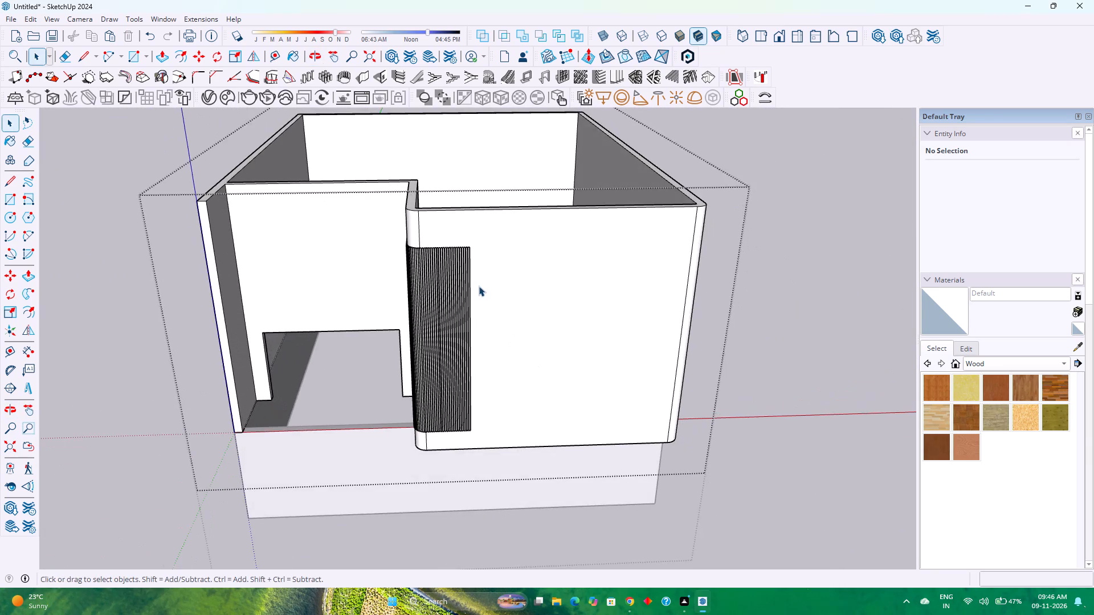
Review the finished slat cladding on the whole building from the front and at an angle.
scroll(477, 293, down, 3)
middle_drag(504, 350, 466, 251)
middle_click(466, 251)
scroll(463, 252, down, 4)
scroll(463, 255, up, 3)
scroll(462, 258, down, 4)
scroll(460, 264, up, 2)
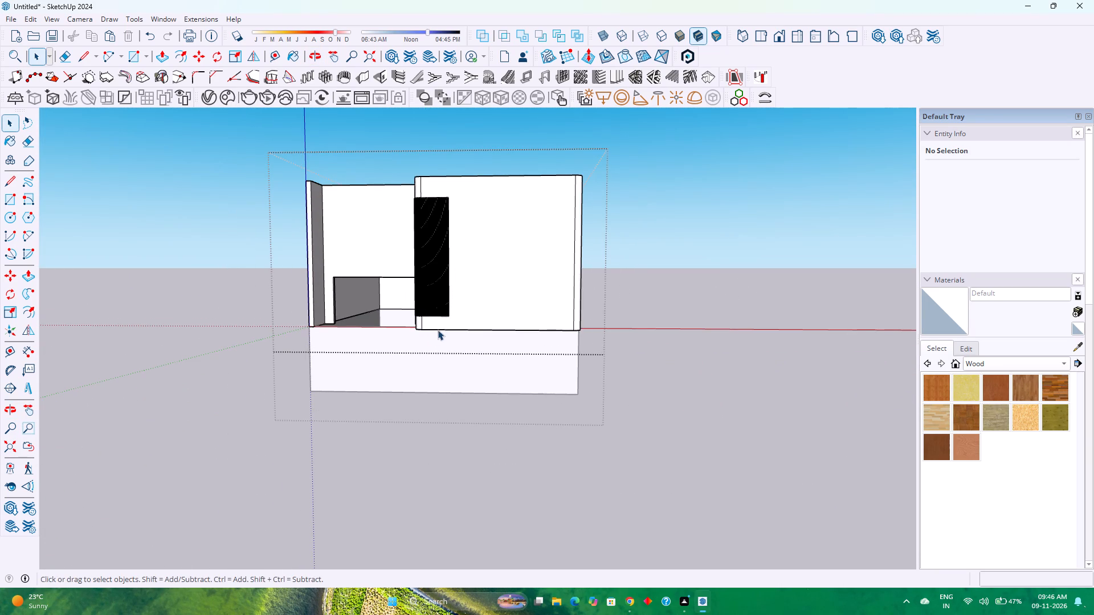
scroll(427, 343, down, 3)
scroll(424, 341, up, 8)
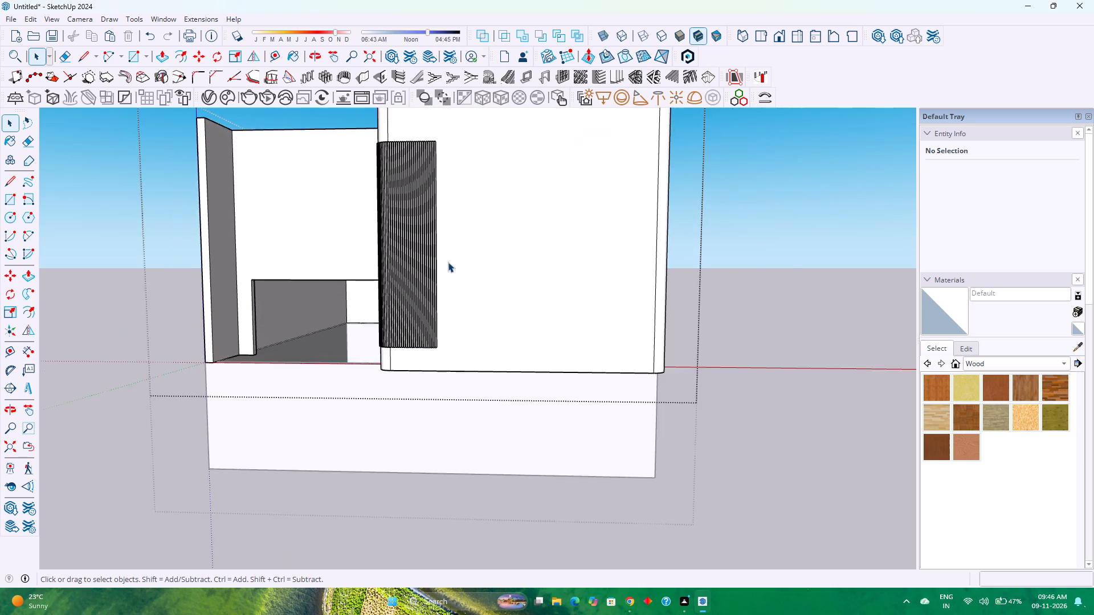
scroll(448, 262, up, 3)
middle_drag(448, 262, 579, 294)
scroll(579, 294, down, 5)
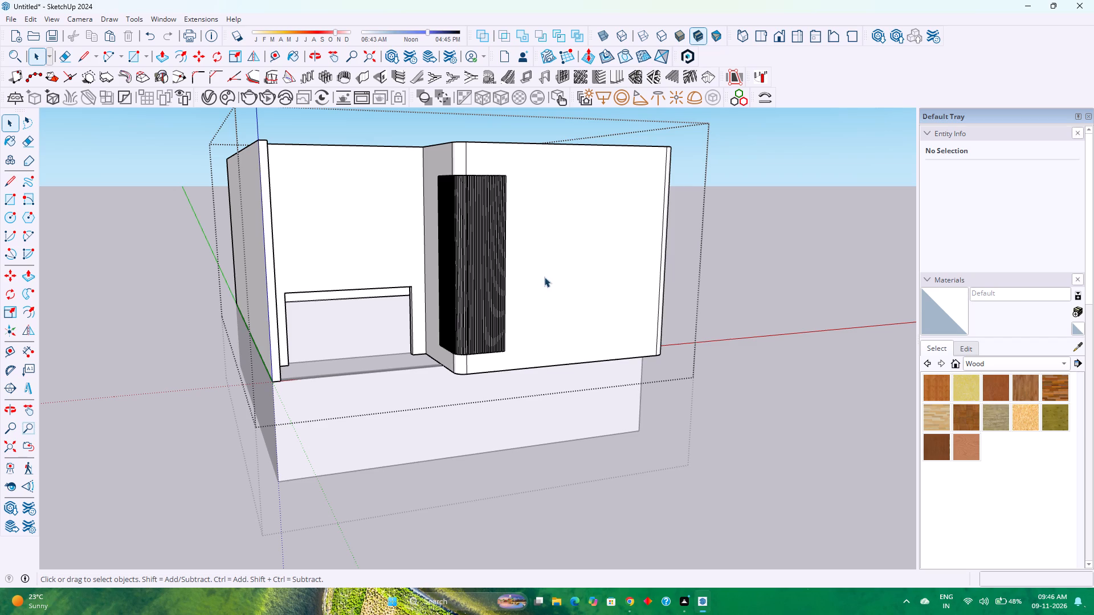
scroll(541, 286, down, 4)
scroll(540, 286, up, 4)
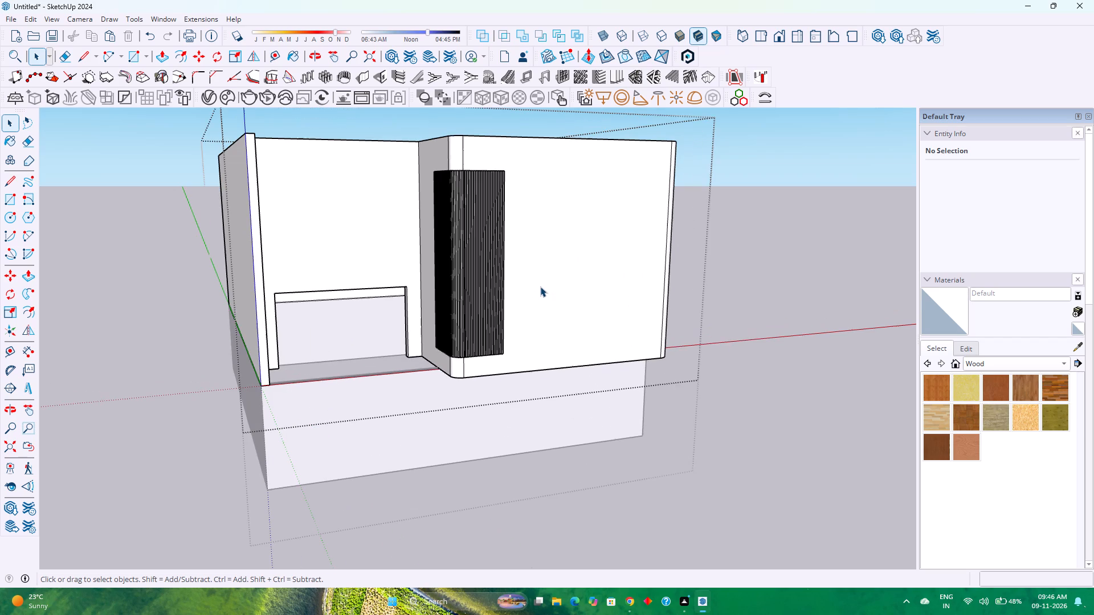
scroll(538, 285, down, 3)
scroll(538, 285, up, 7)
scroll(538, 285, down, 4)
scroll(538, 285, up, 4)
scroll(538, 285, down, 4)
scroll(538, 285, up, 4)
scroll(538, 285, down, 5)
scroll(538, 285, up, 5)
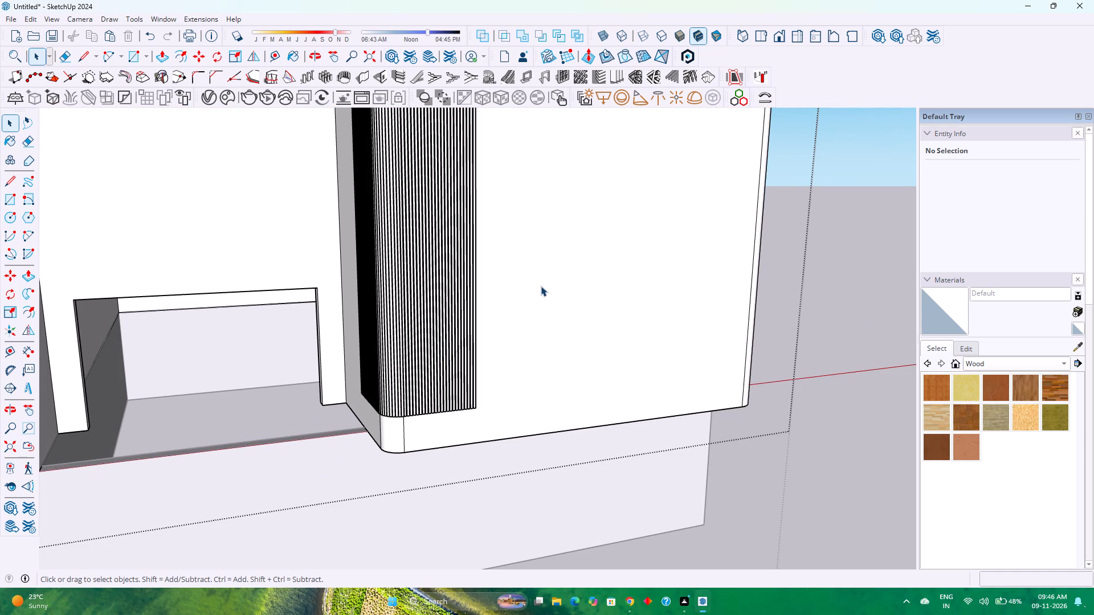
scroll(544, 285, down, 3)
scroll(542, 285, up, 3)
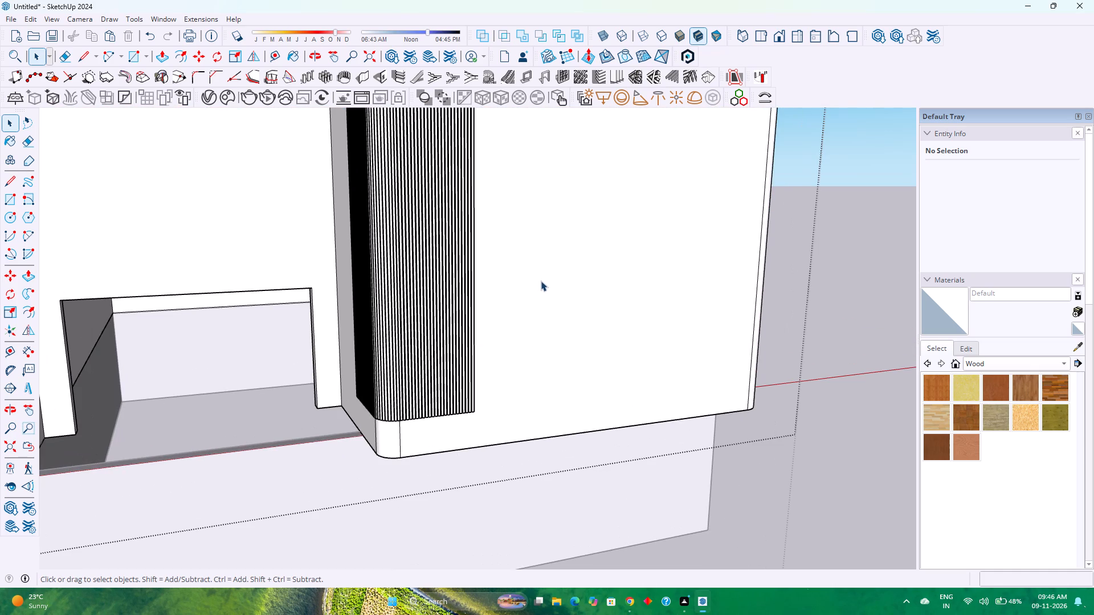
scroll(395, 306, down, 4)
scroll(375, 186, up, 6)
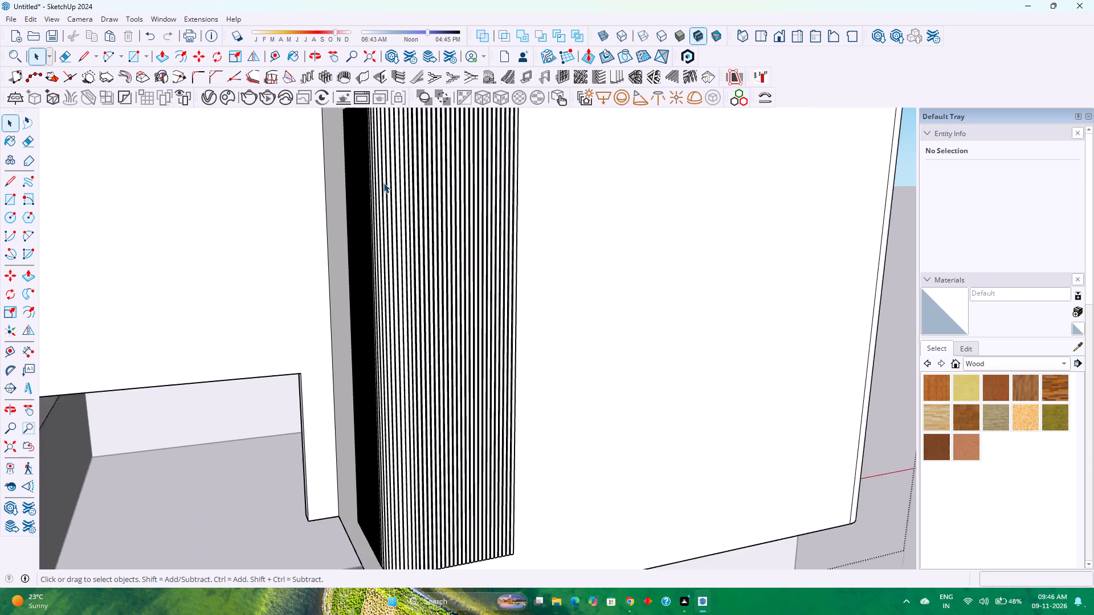
Examine the slat cladding at the rounded corner from above, down to its bottom ends near the floor edge.
scroll(383, 183, up, 1)
middle_drag(383, 183, 397, 331)
middle_click(397, 331)
scroll(387, 241, down, 5)
scroll(385, 241, up, 4)
scroll(385, 241, down, 4)
scroll(383, 241, up, 4)
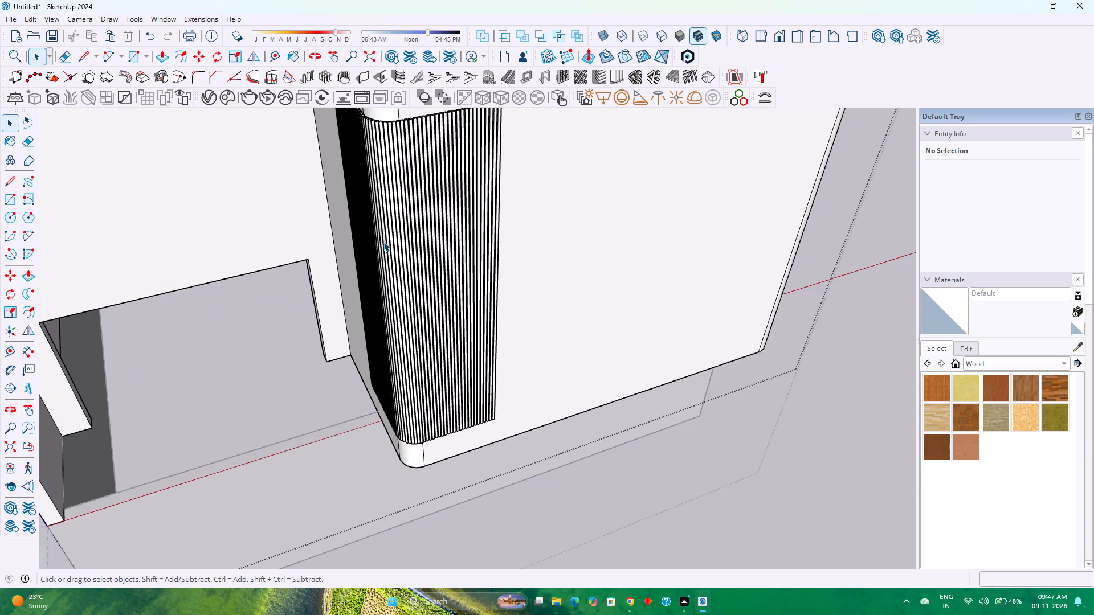
scroll(382, 245, down, 2)
scroll(382, 245, up, 3)
scroll(382, 245, down, 4)
scroll(382, 245, up, 3)
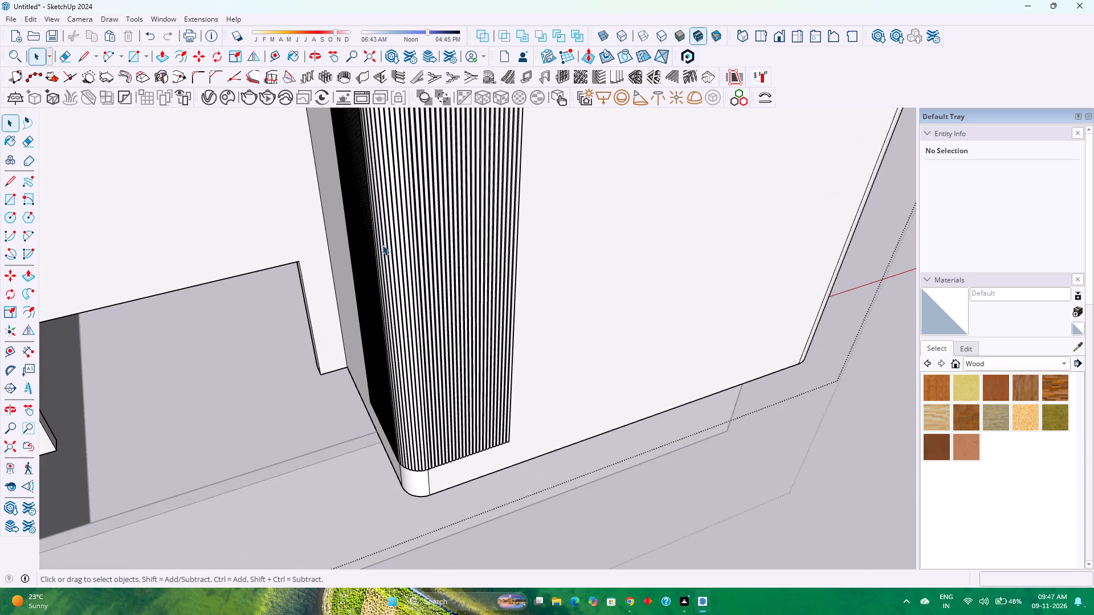
scroll(382, 245, up, 1)
scroll(382, 245, down, 4)
scroll(382, 245, up, 4)
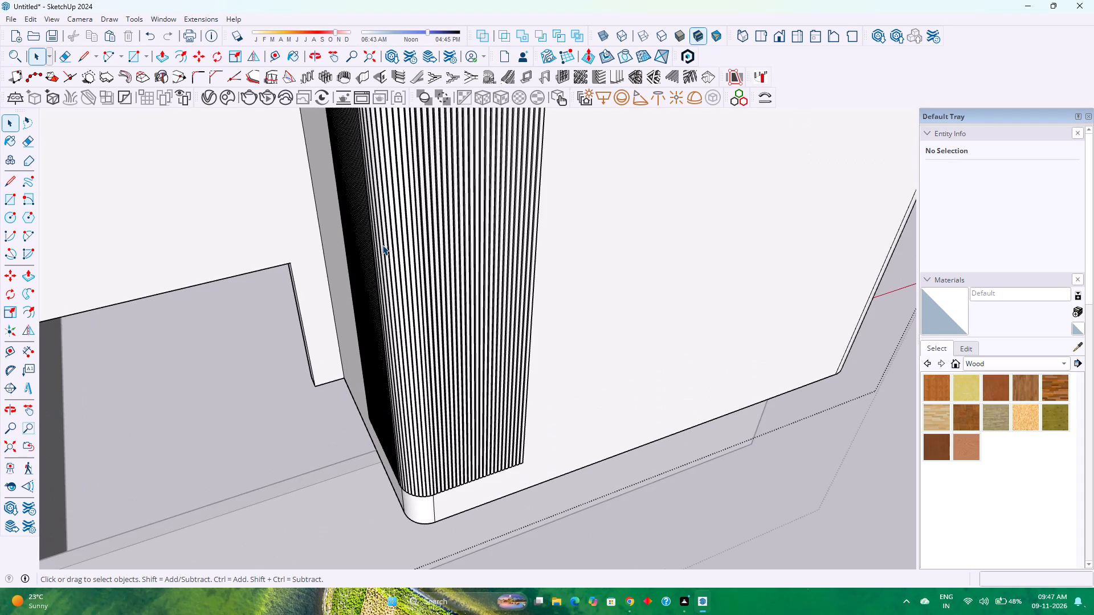
scroll(381, 248, down, 4)
scroll(379, 249, up, 3)
scroll(379, 249, down, 4)
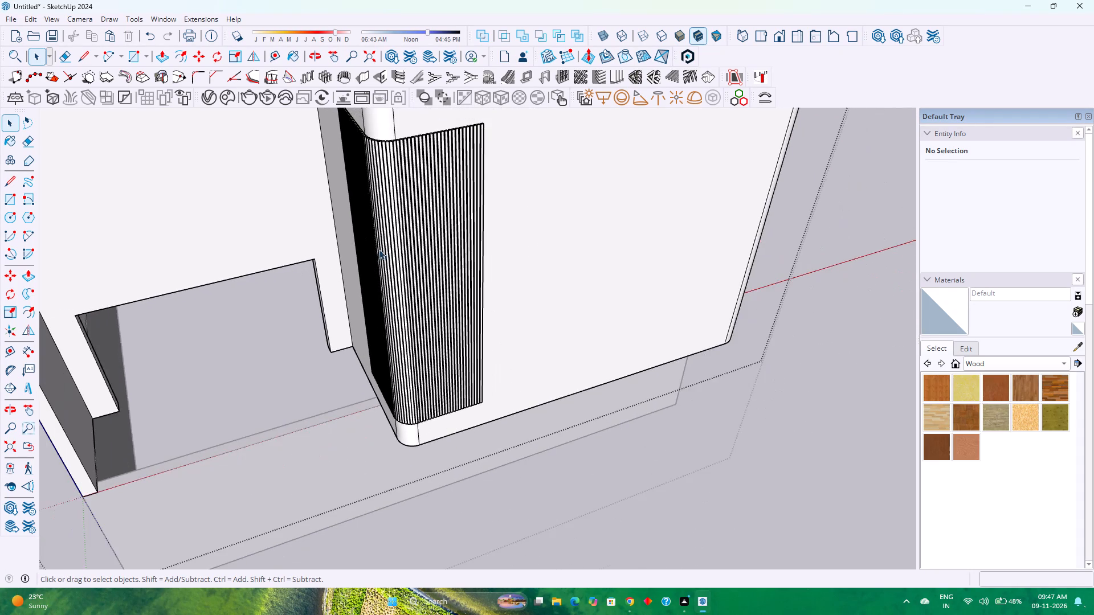
scroll(383, 249, down, 6)
scroll(375, 251, up, 3)
scroll(374, 250, down, 3)
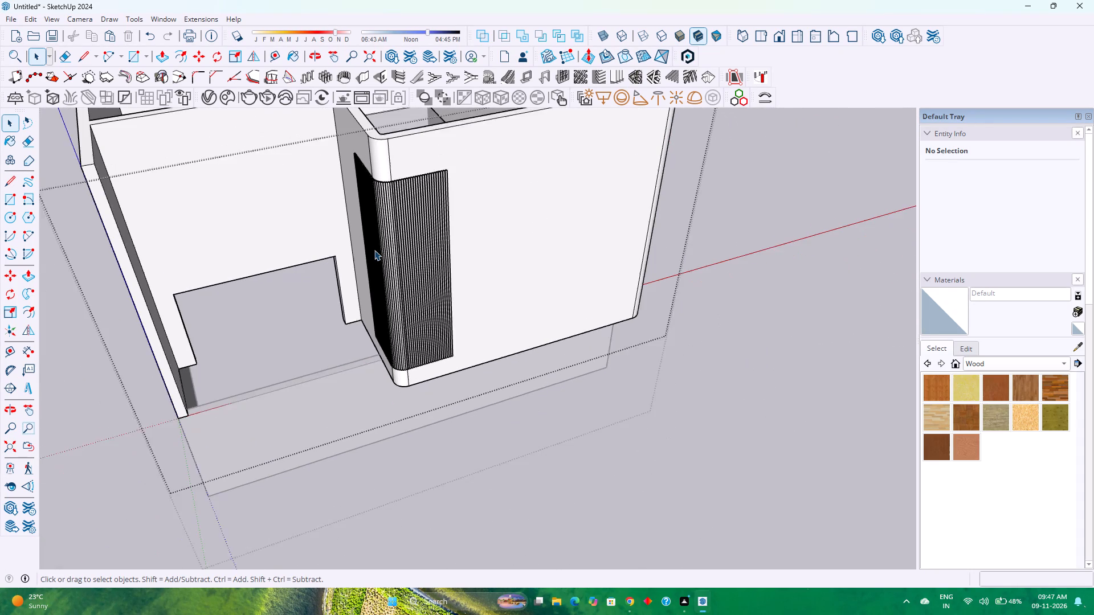
scroll(374, 250, down, 4)
scroll(372, 250, up, 9)
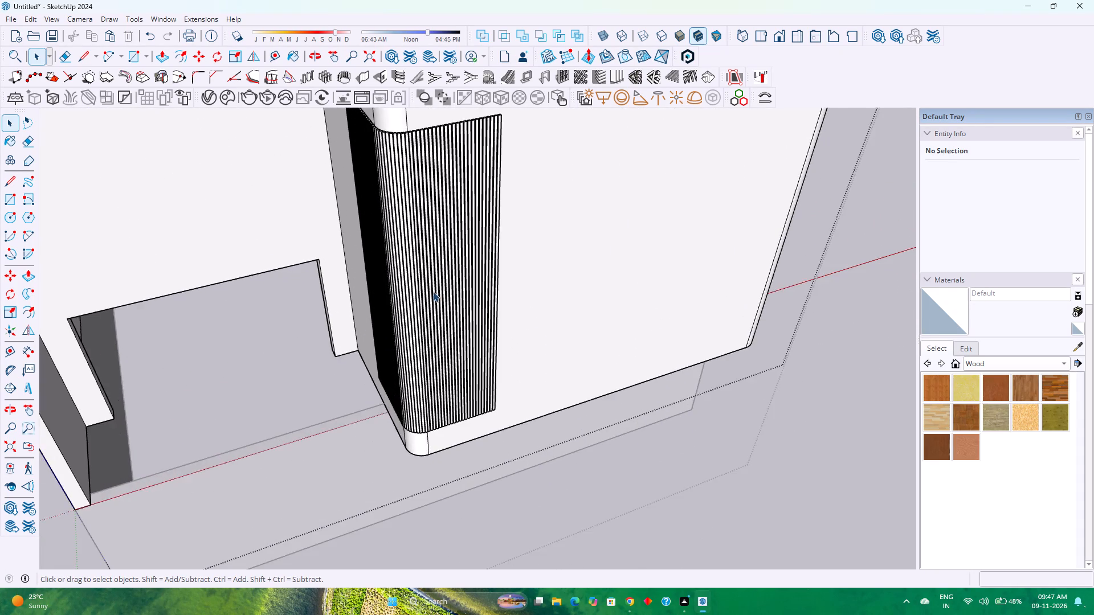
Examine where the slats end on the front wall and the bare wall area beside them.
middle_drag(523, 341, 360, 287)
middle_click(360, 287)
scroll(357, 287, down, 5)
scroll(356, 291, up, 5)
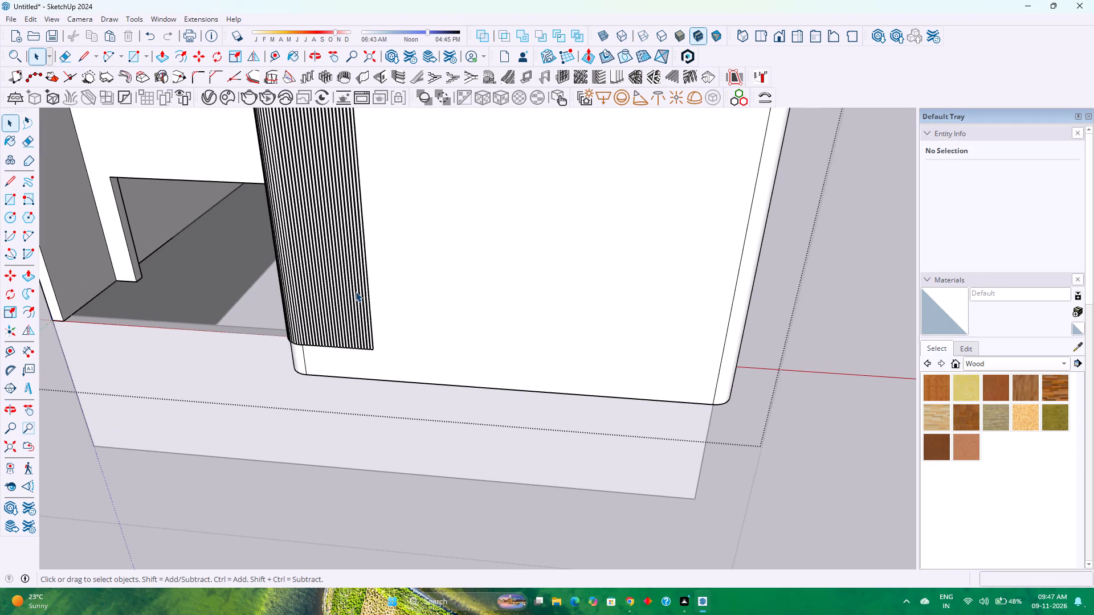
scroll(356, 292, down, 3)
scroll(354, 298, up, 3)
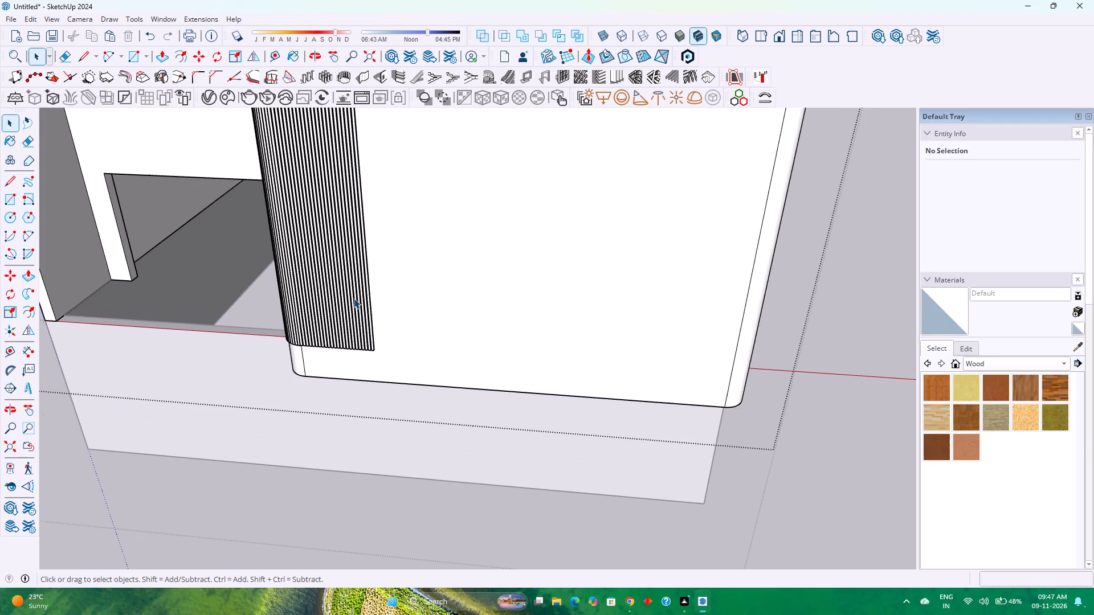
scroll(354, 298, down, 3)
scroll(354, 298, up, 3)
scroll(354, 298, down, 3)
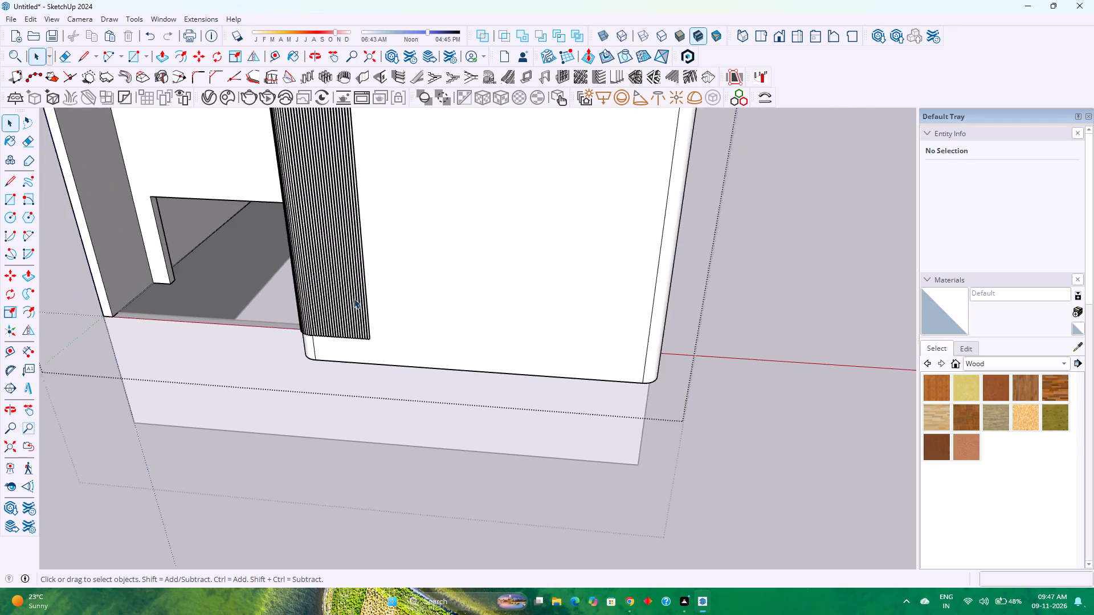
scroll(354, 298, down, 1)
scroll(354, 298, up, 7)
scroll(354, 298, down, 7)
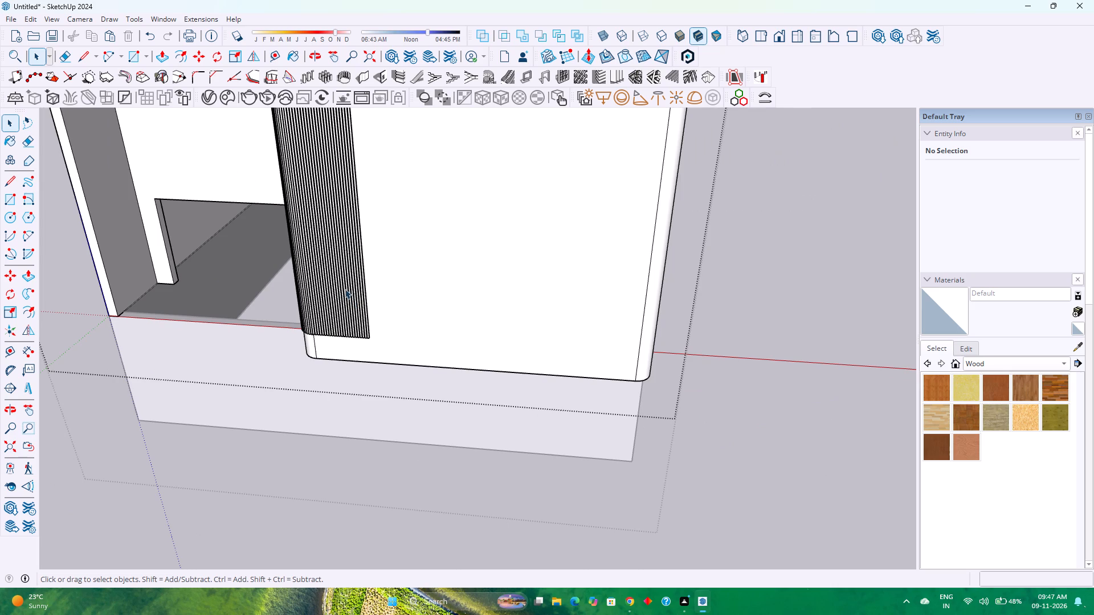
scroll(338, 211, down, 10)
scroll(353, 120, up, 3)
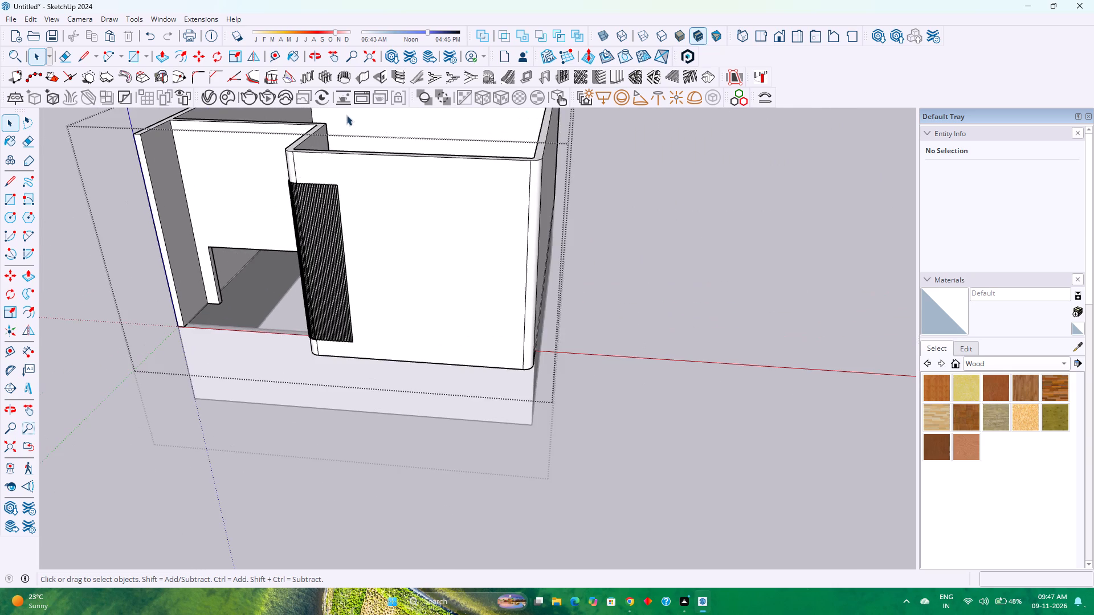
Review the whole building from a distance, comparing the slatted corner with the surrounding walls from both sides.
scroll(242, 163, down, 3)
middle_drag(242, 163, 512, 147)
scroll(513, 148, down, 5)
scroll(513, 148, up, 1)
scroll(513, 148, down, 4)
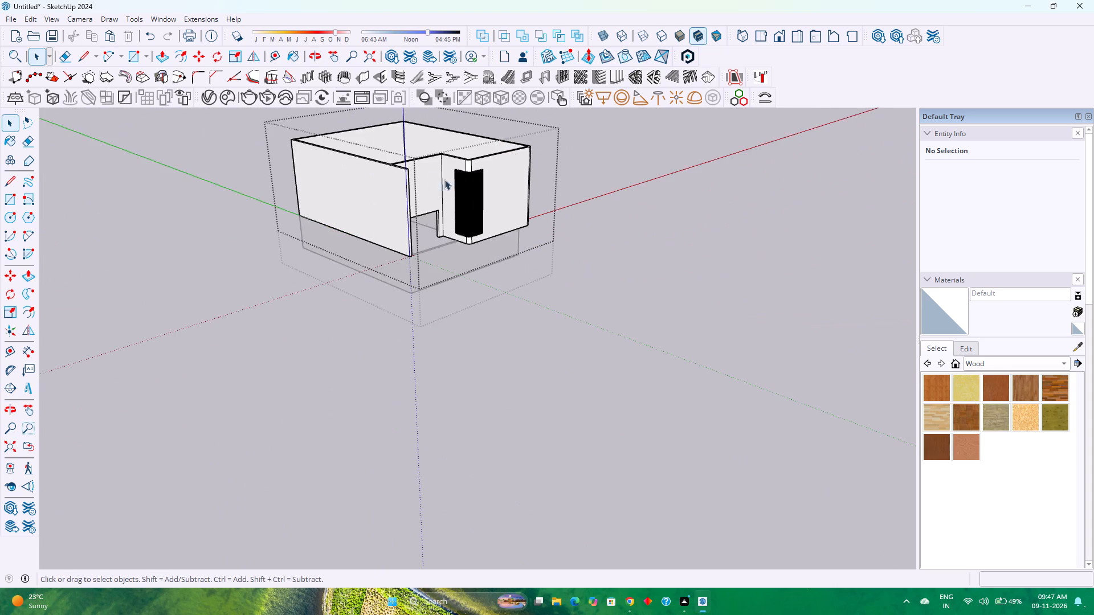
scroll(394, 121, up, 3)
scroll(397, 126, down, 7)
middle_drag(440, 215, 424, 188)
middle_drag(424, 188, 417, 177)
middle_click(414, 173)
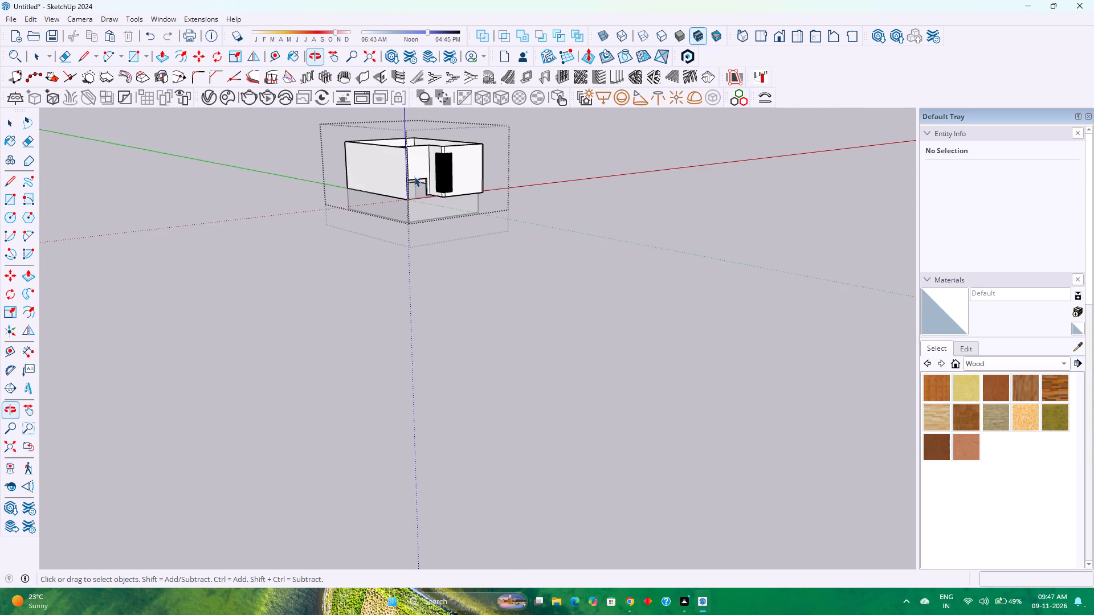
scroll(430, 222, up, 3)
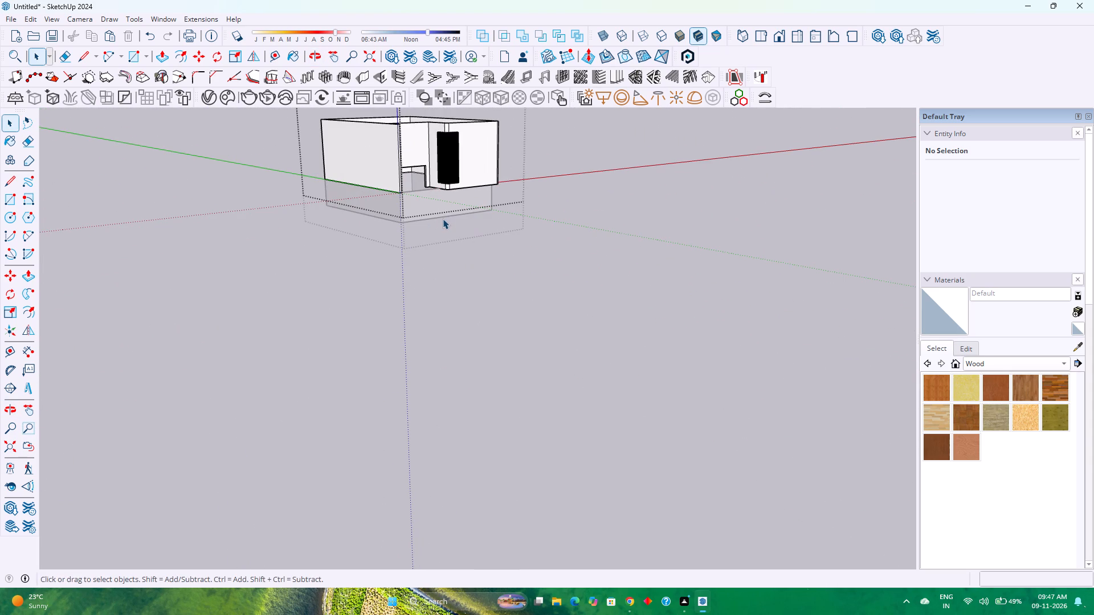
scroll(443, 219, up, 3)
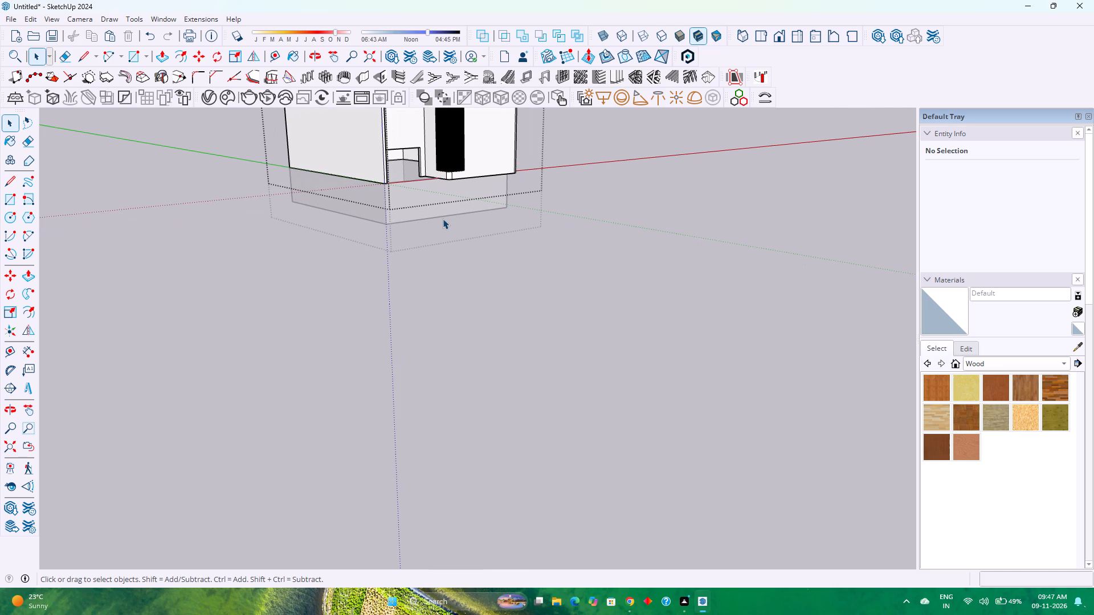
scroll(443, 219, down, 3)
middle_drag(453, 211, 220, 192)
middle_click(220, 192)
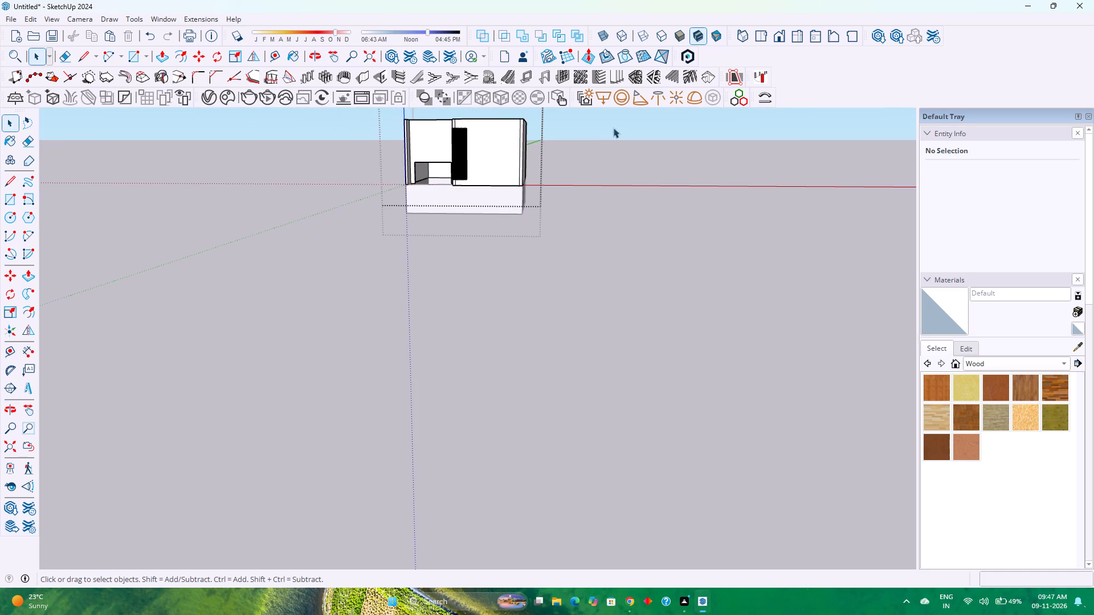
Review the recessed opening, the slatted corner and the front wall together from above and from the front.
scroll(578, 143, up, 5)
scroll(452, 158, up, 2)
scroll(397, 161, up, 3)
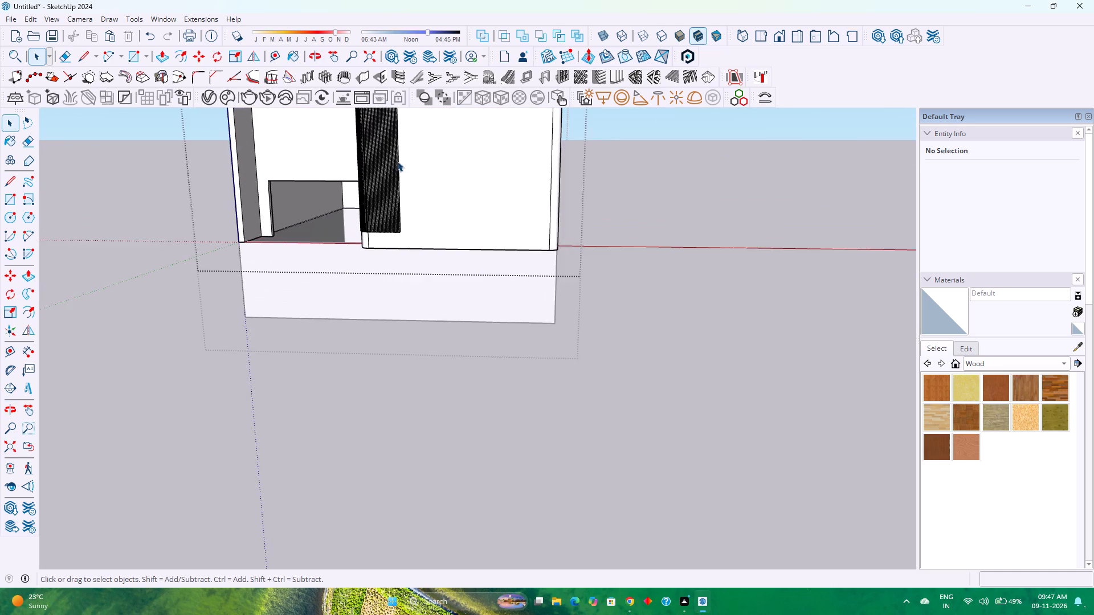
scroll(397, 161, up, 3)
middle_drag(397, 161, 515, 378)
middle_drag(490, 384, 430, 304)
scroll(326, 240, up, 2)
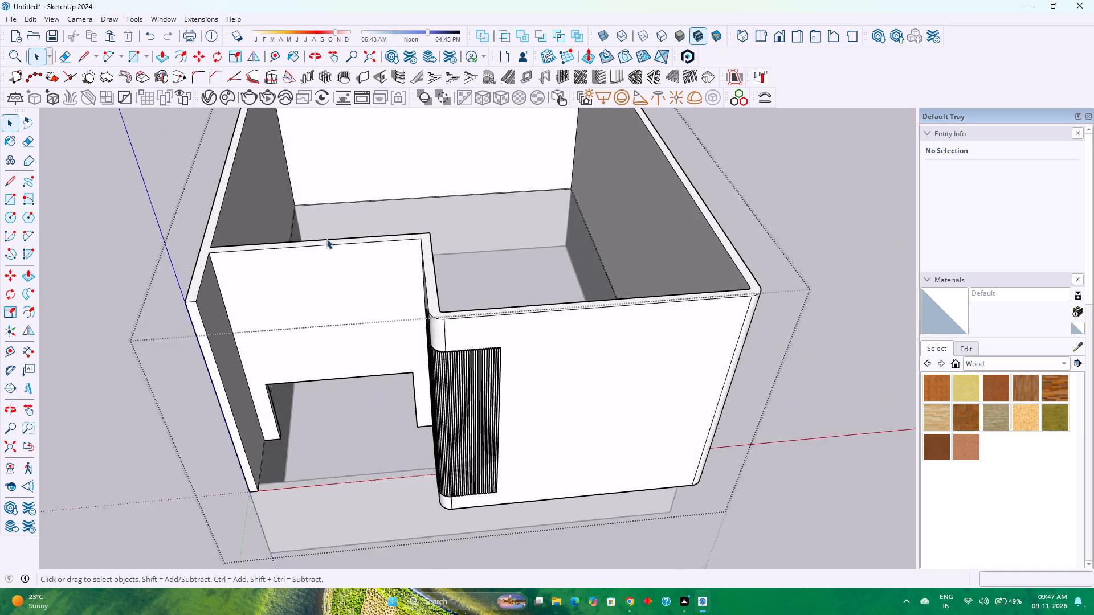
scroll(326, 239, up, 1)
middle_drag(360, 363, 341, 270)
middle_click(341, 270)
scroll(341, 270, up, 3)
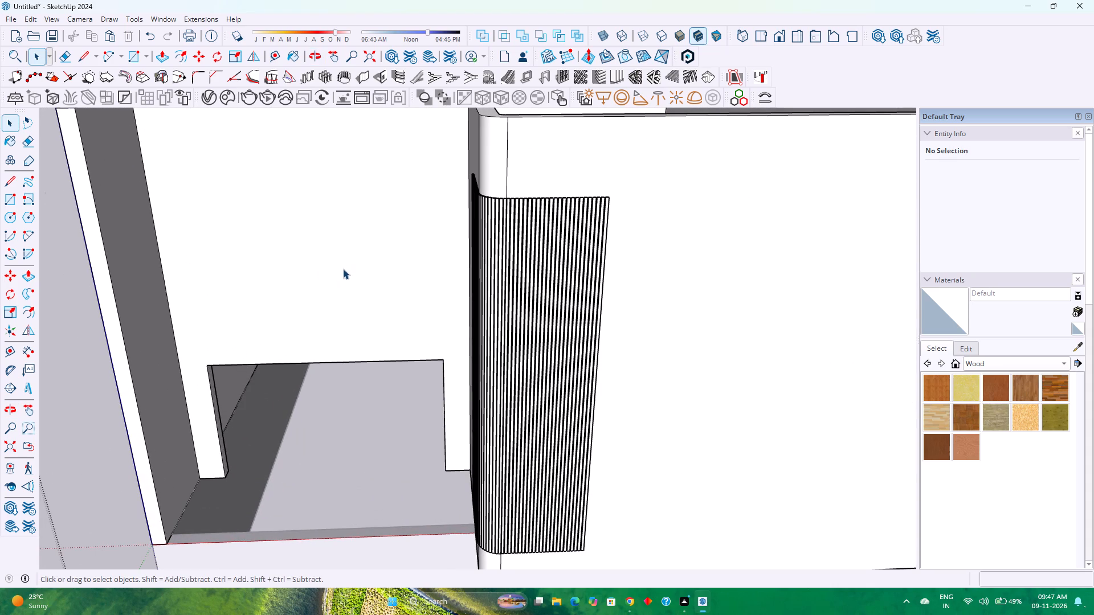
scroll(342, 269, down, 3)
middle_drag(328, 295, 341, 203)
middle_click(343, 200)
right_click(356, 204)
scroll(358, 208, down, 4)
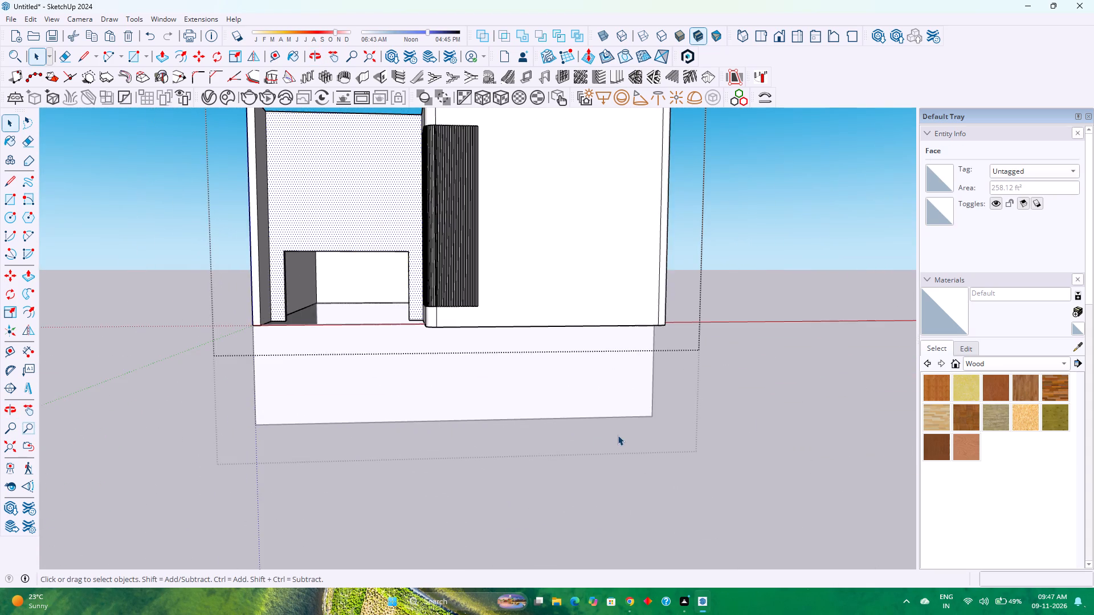
scroll(620, 429, down, 4)
click(726, 362)
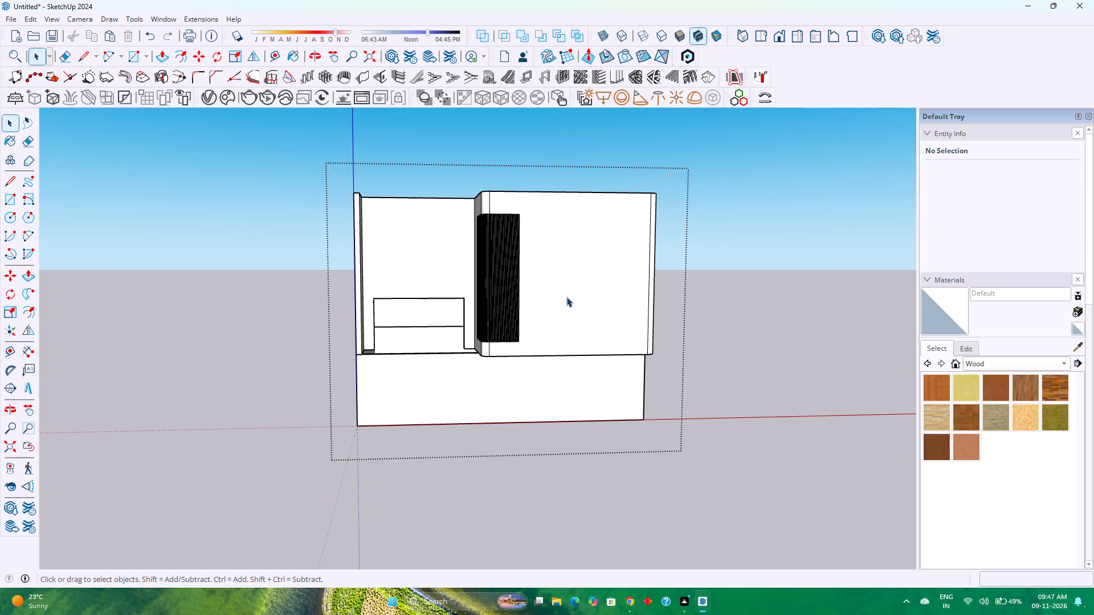
Place a vertical guide on the front wall 1' away from the outer edge of the last slat.
double_click(567, 297)
scroll(574, 297, up, 4)
middle_drag(593, 294, 394, 310)
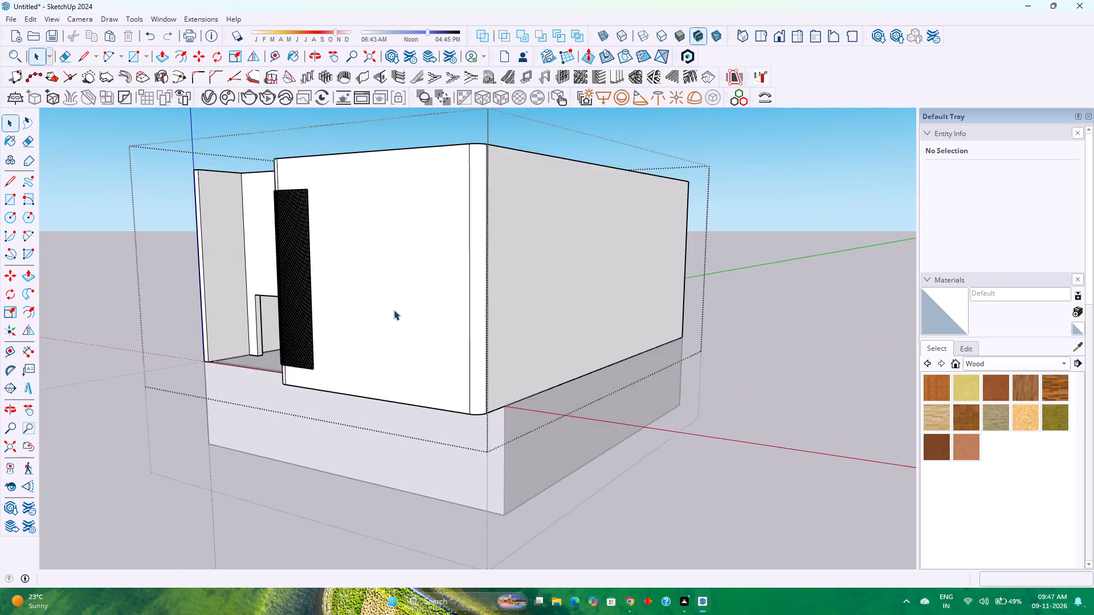
scroll(394, 310, down, 3)
scroll(386, 310, up, 6)
middle_drag(392, 309, 422, 373)
middle_click(422, 373)
scroll(370, 319, up, 1)
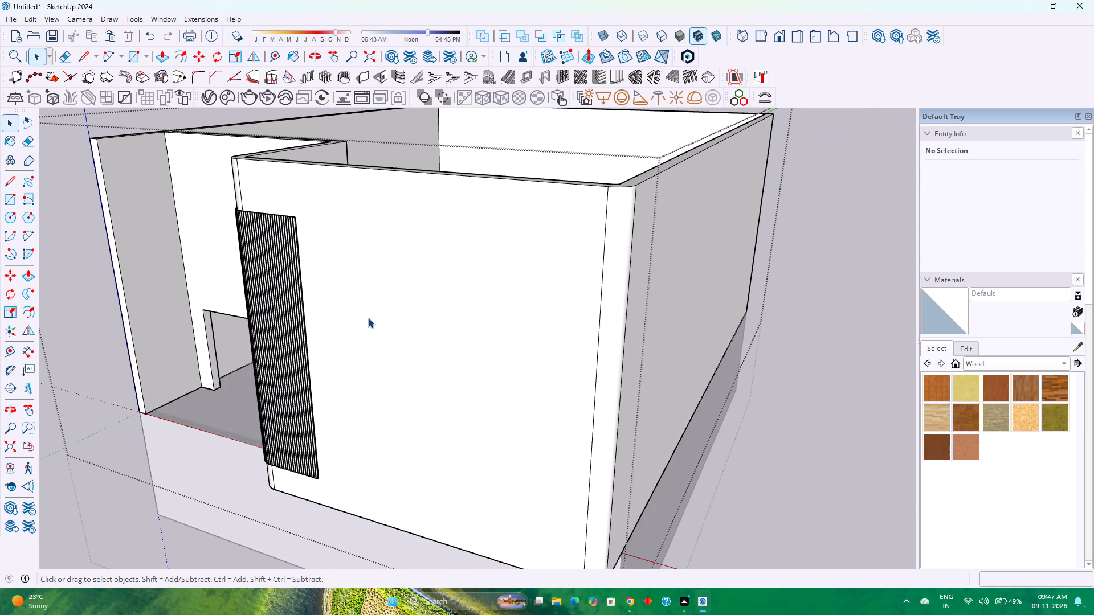
scroll(300, 162, up, 3)
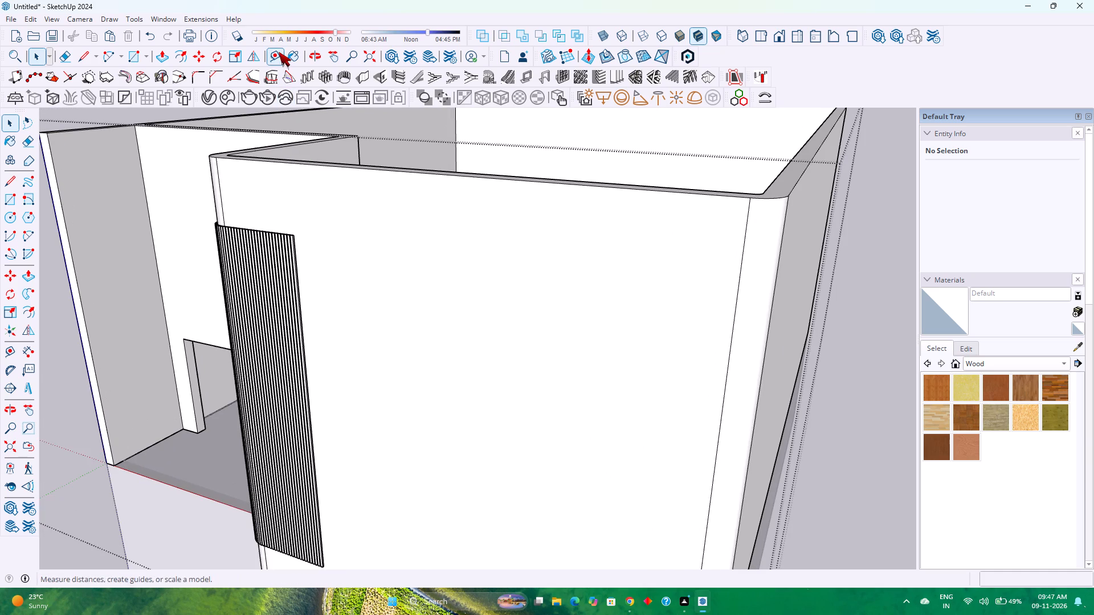
click(279, 52)
scroll(286, 220, up, 12)
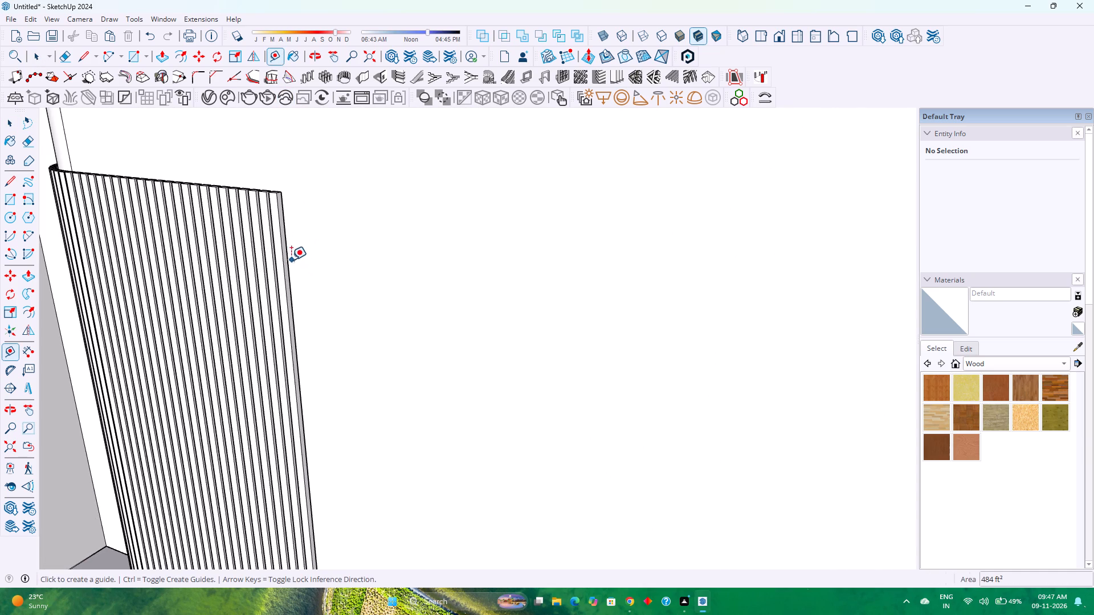
click(288, 257)
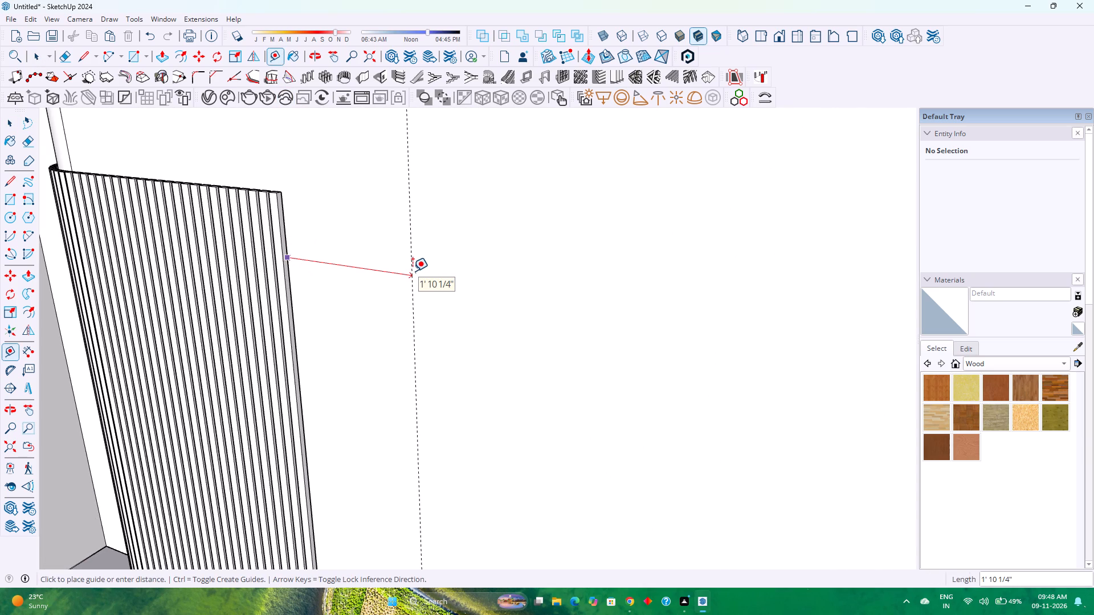
text(1')
key(Return)
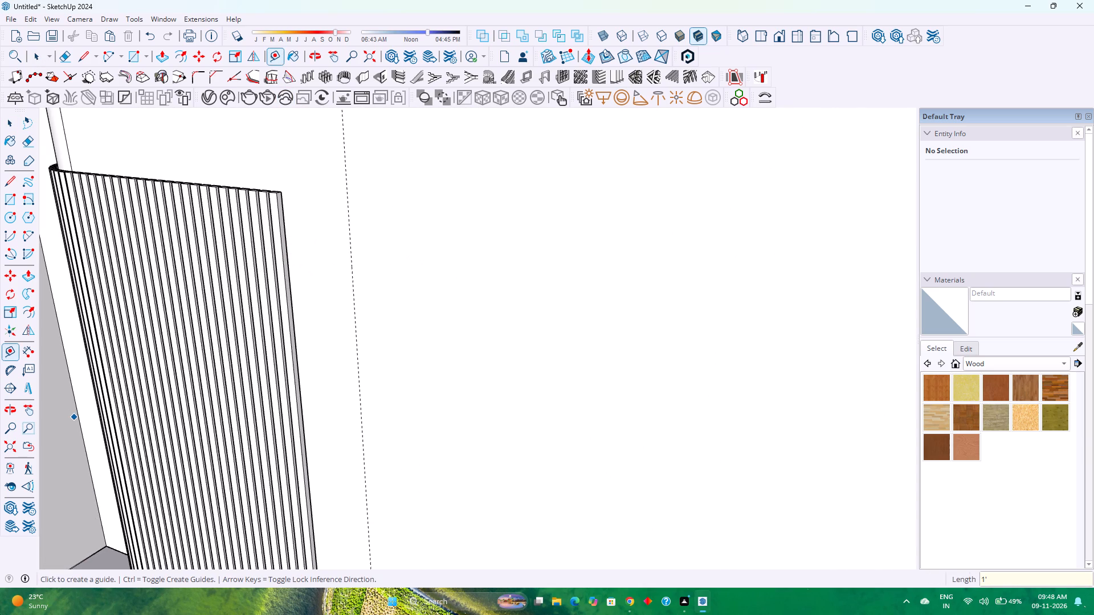
Place a second vertical guide on the front wall, 1' in from the edge of the rounded corner opposite the slats.
scroll(165, 143, down, 5)
scroll(235, 216, down, 9)
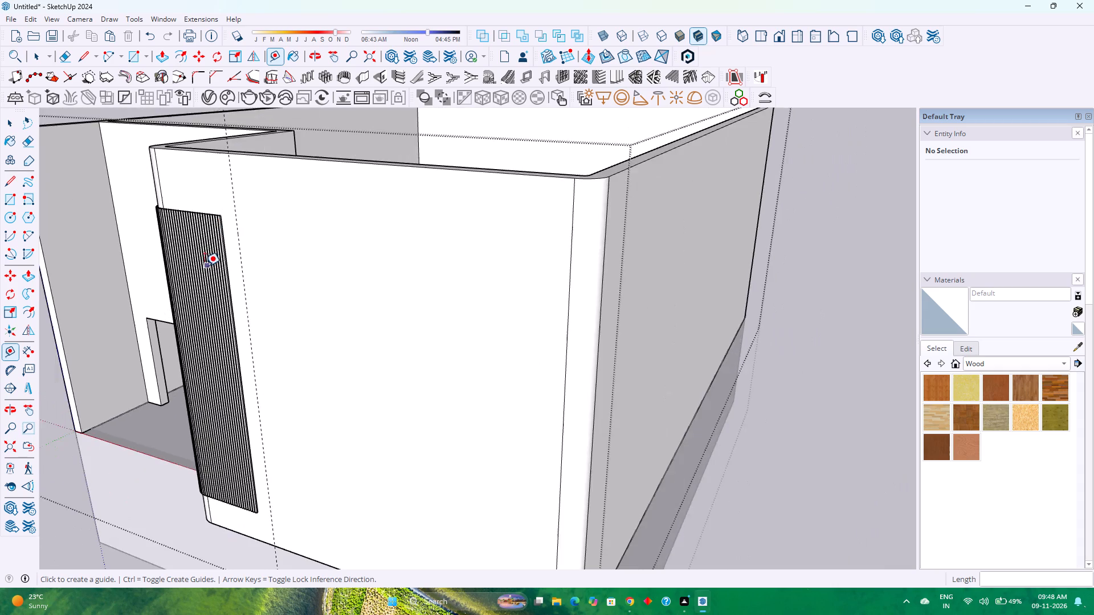
scroll(205, 266, down, 4)
middle_drag(207, 265, 328, 241)
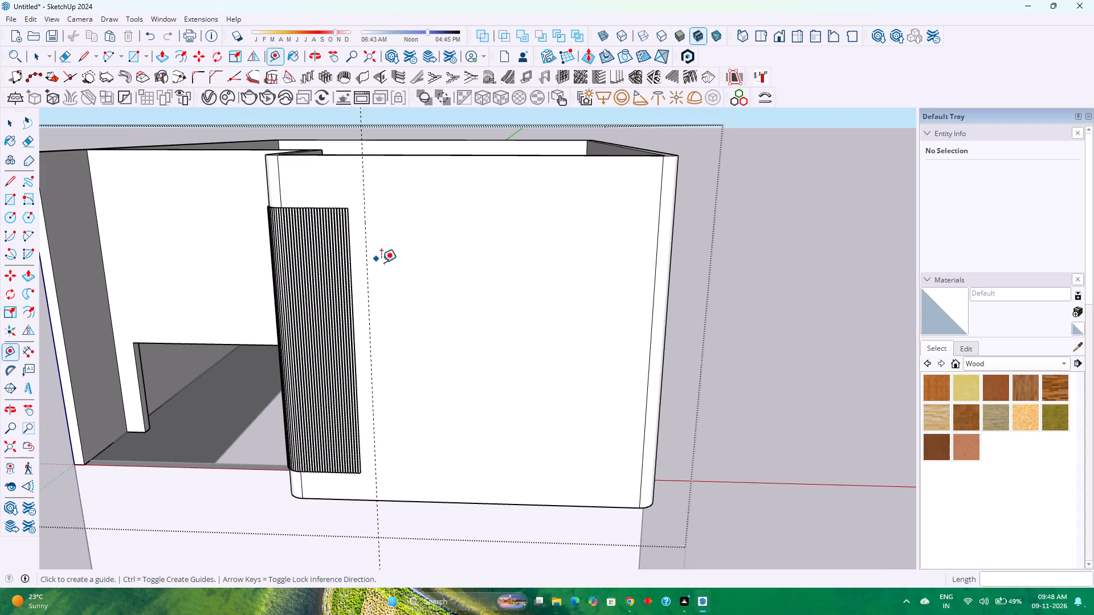
click(656, 243)
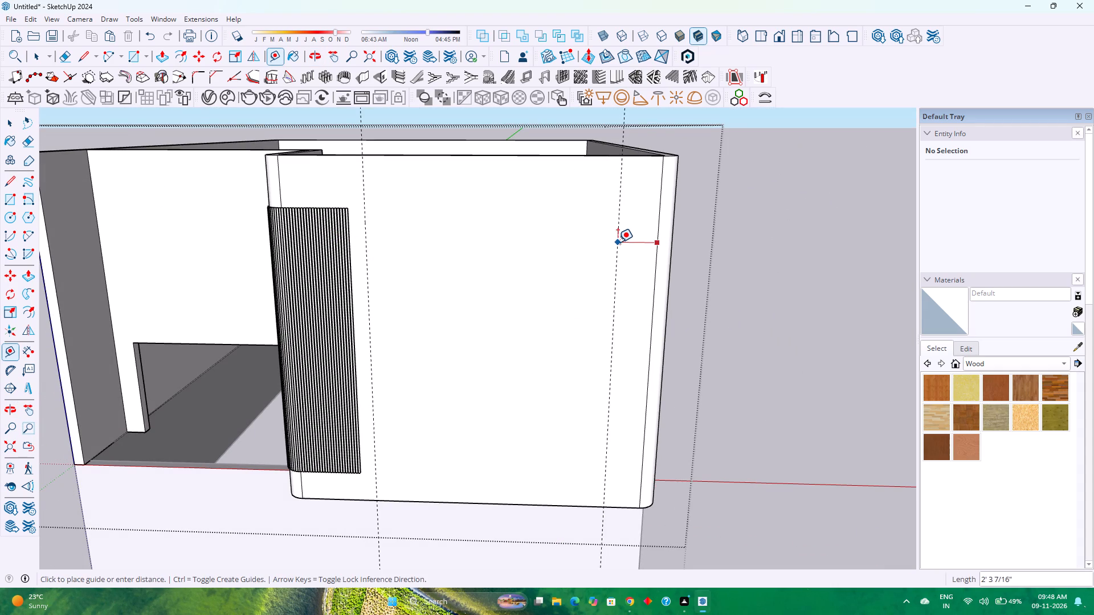
text(1')
key(Return)
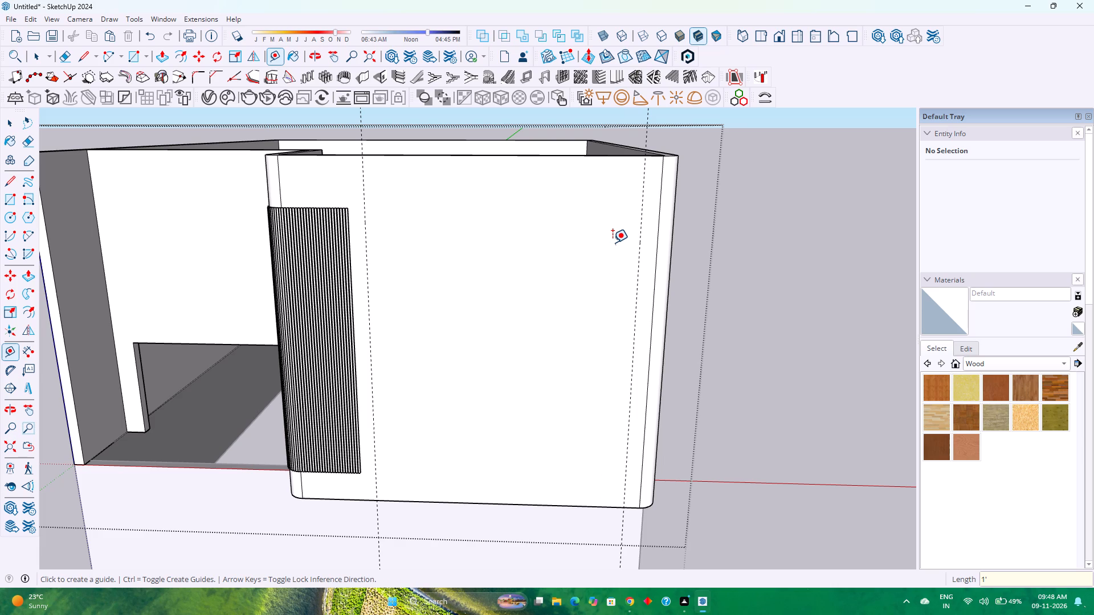
Place a horizontal guide on the front wall 2' above its bottom edge, level with the bottom of the last slat.
scroll(555, 307, down, 3)
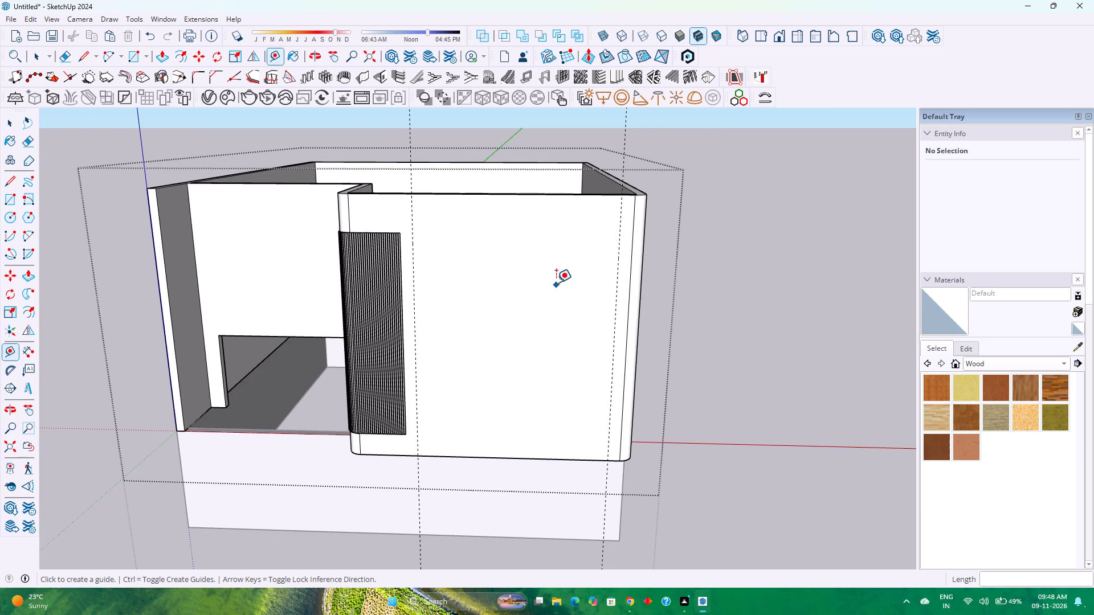
scroll(556, 285, down, 3)
click(505, 419)
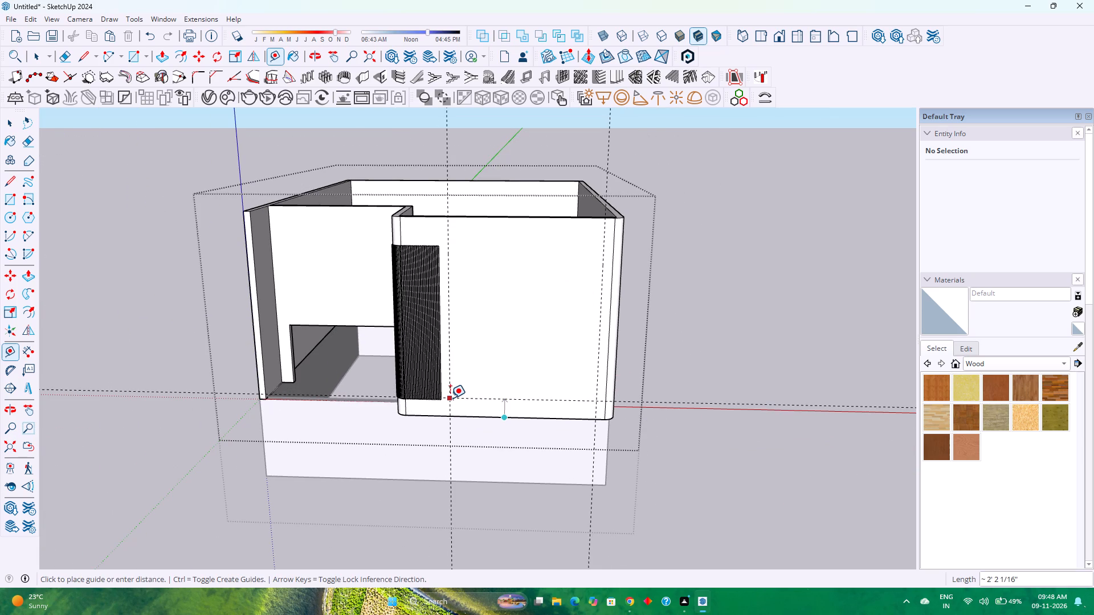
key(Up)
scroll(450, 398, up, 6)
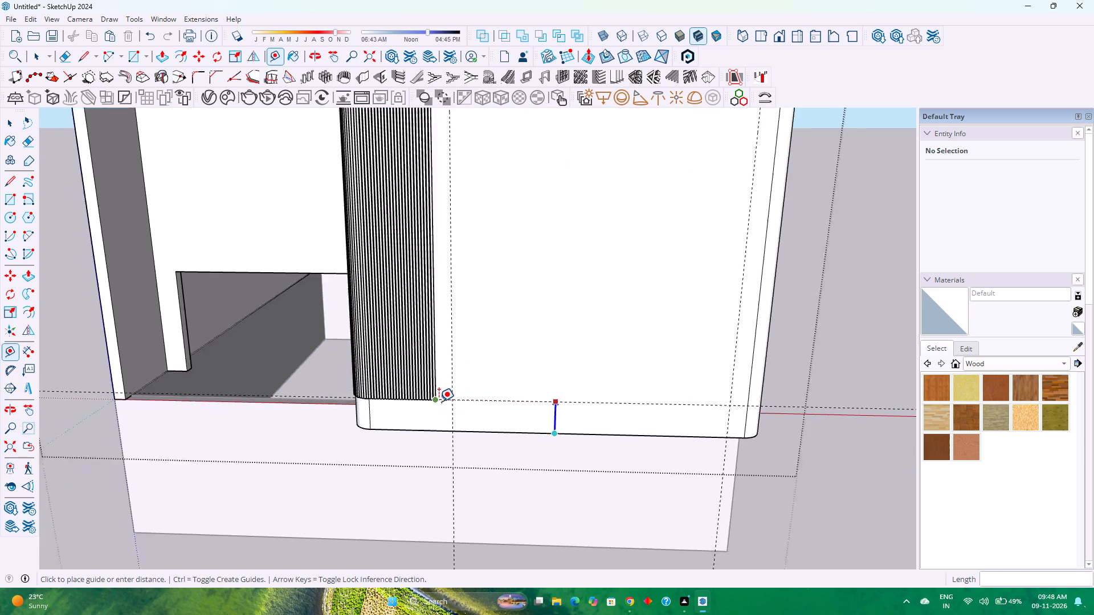
scroll(439, 401, up, 20)
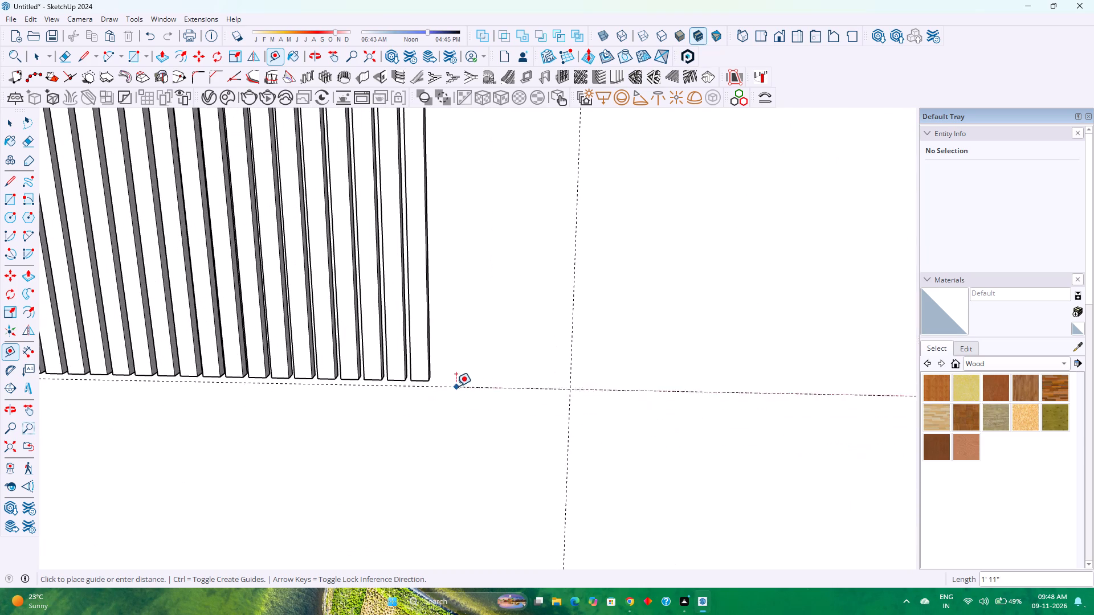
scroll(432, 372, down, 5)
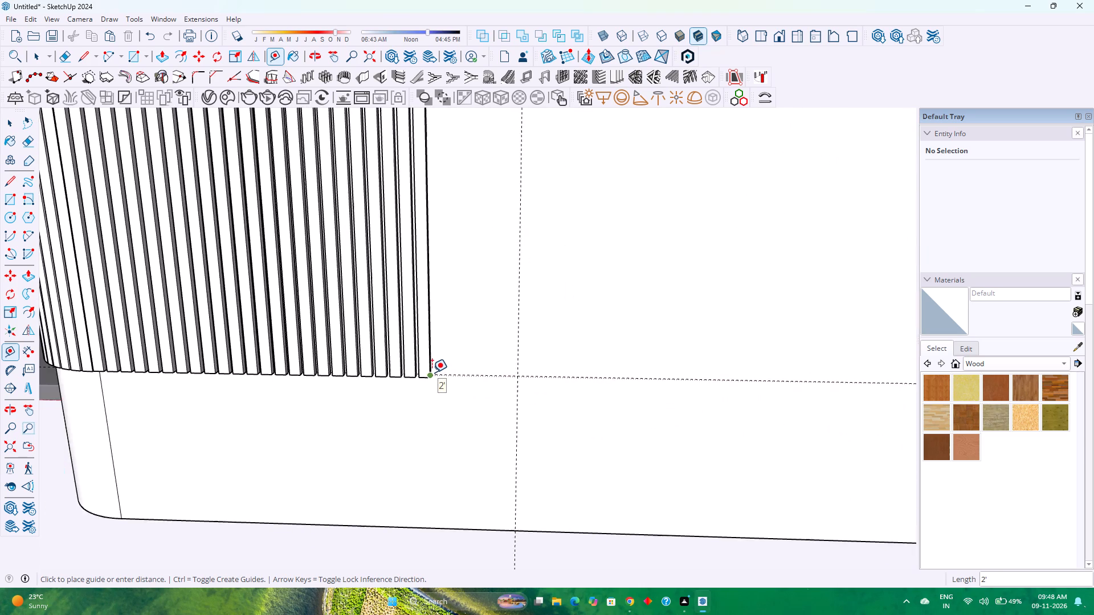
scroll(432, 372, down, 4)
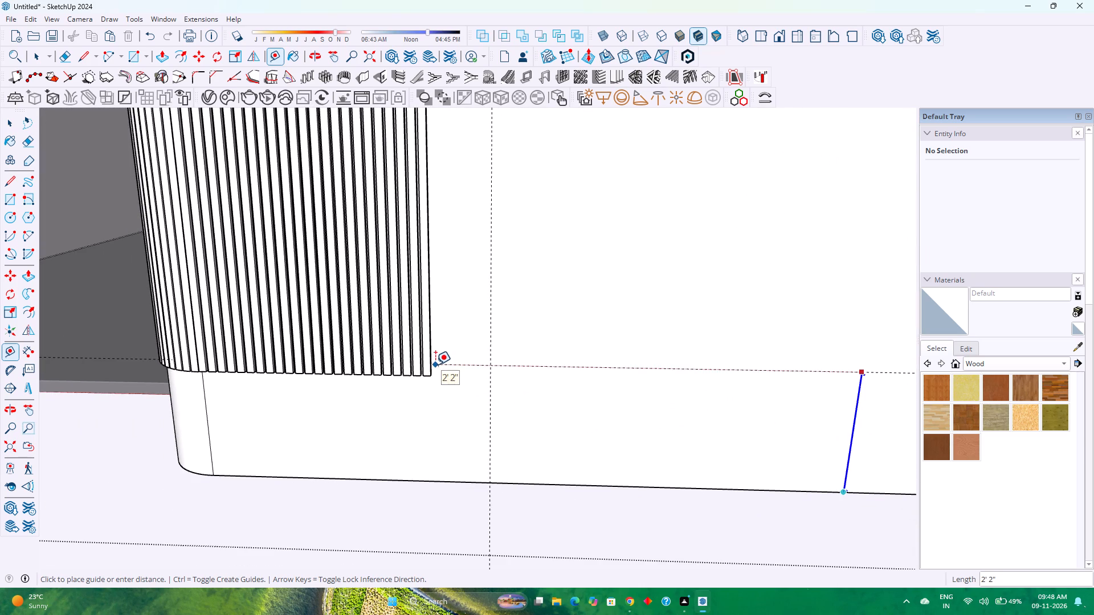
scroll(448, 339, down, 4)
middle_drag(497, 338, 200, 368)
middle_click(199, 371)
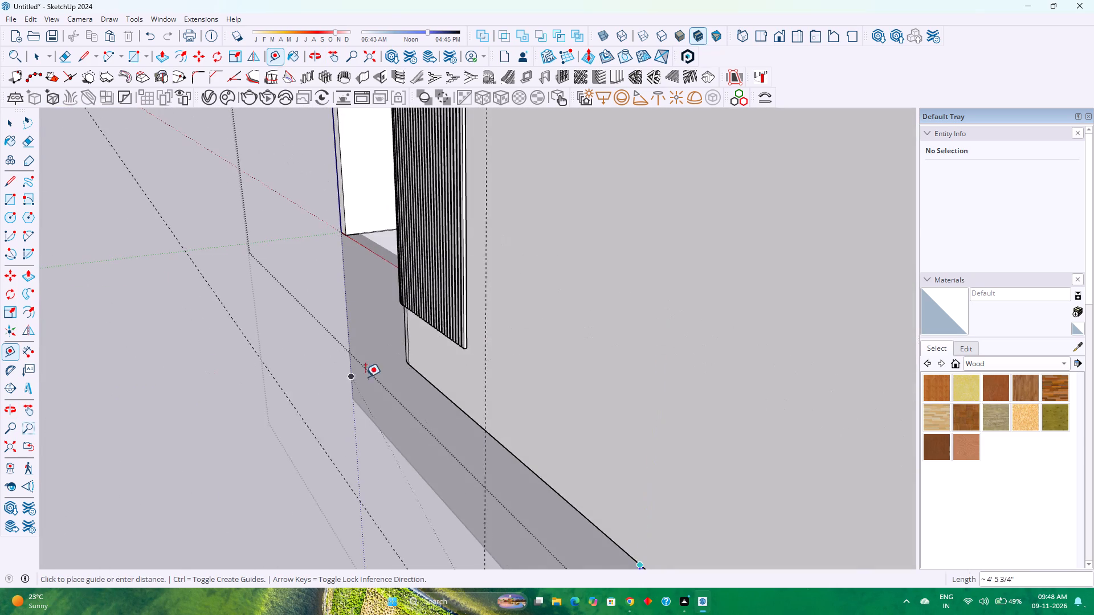
scroll(409, 375, up, 4)
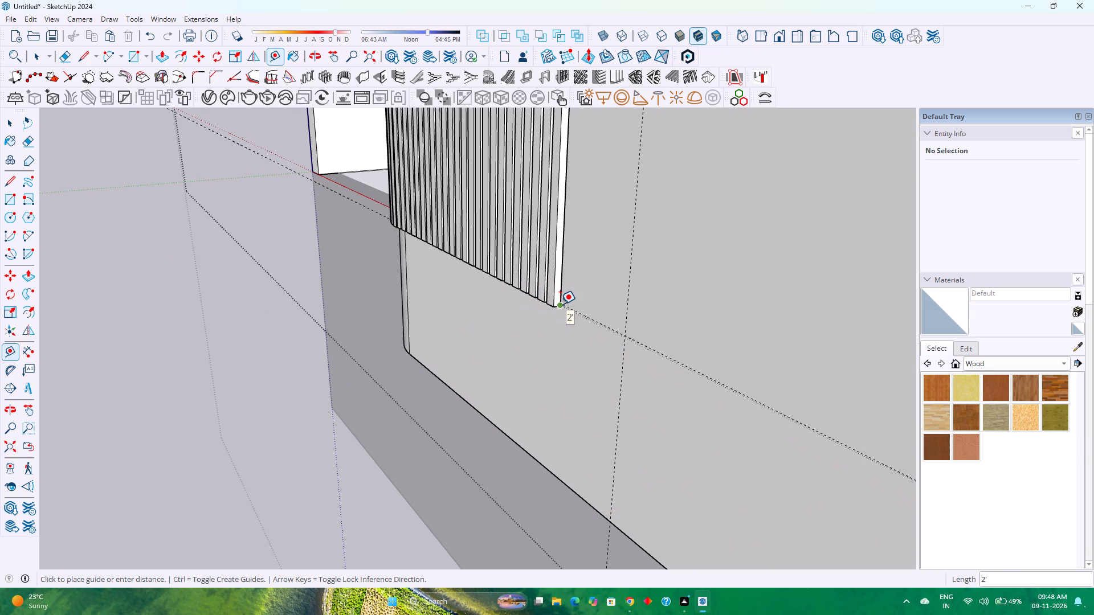
click(560, 304)
Place a second horizontal guide on the front wall 17' above the lower guide, level with the top of the last slat.
scroll(438, 347, down, 13)
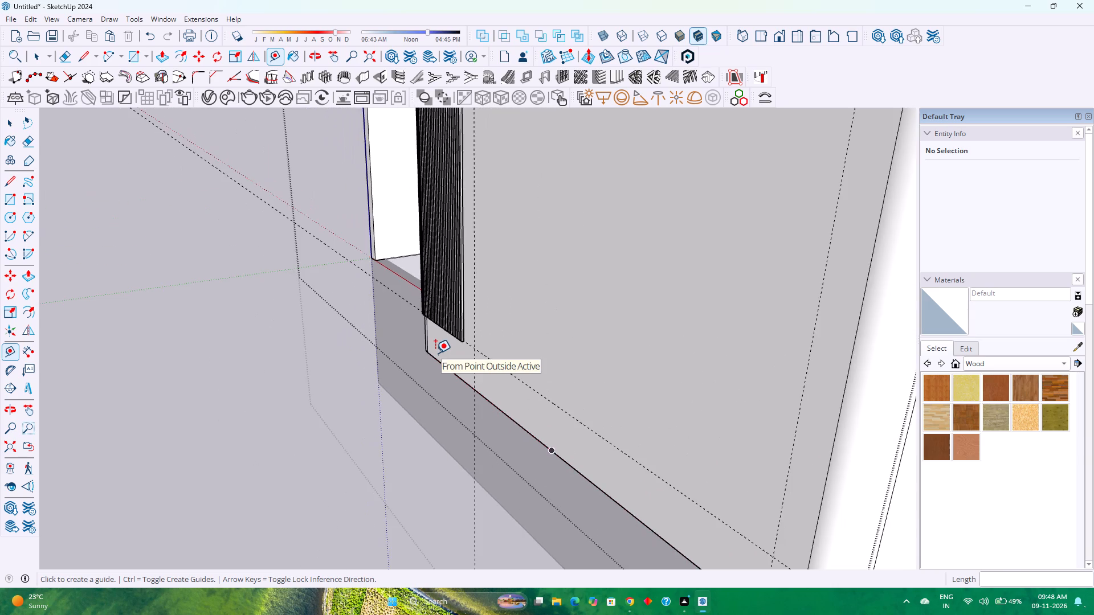
scroll(435, 353, down, 7)
middle_drag(435, 353, 550, 342)
middle_click(550, 342)
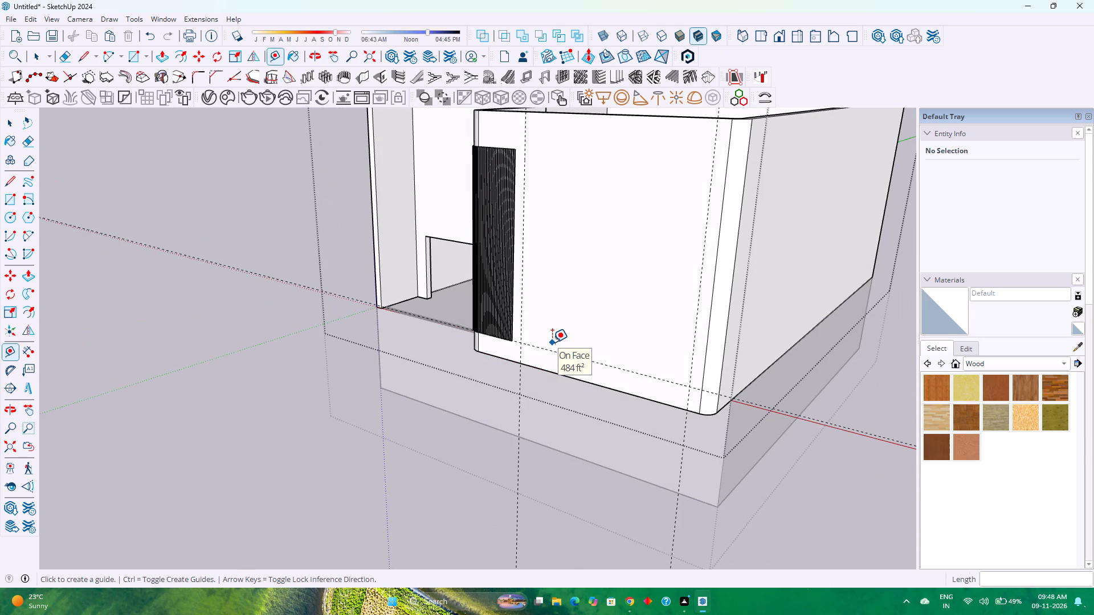
click(618, 367)
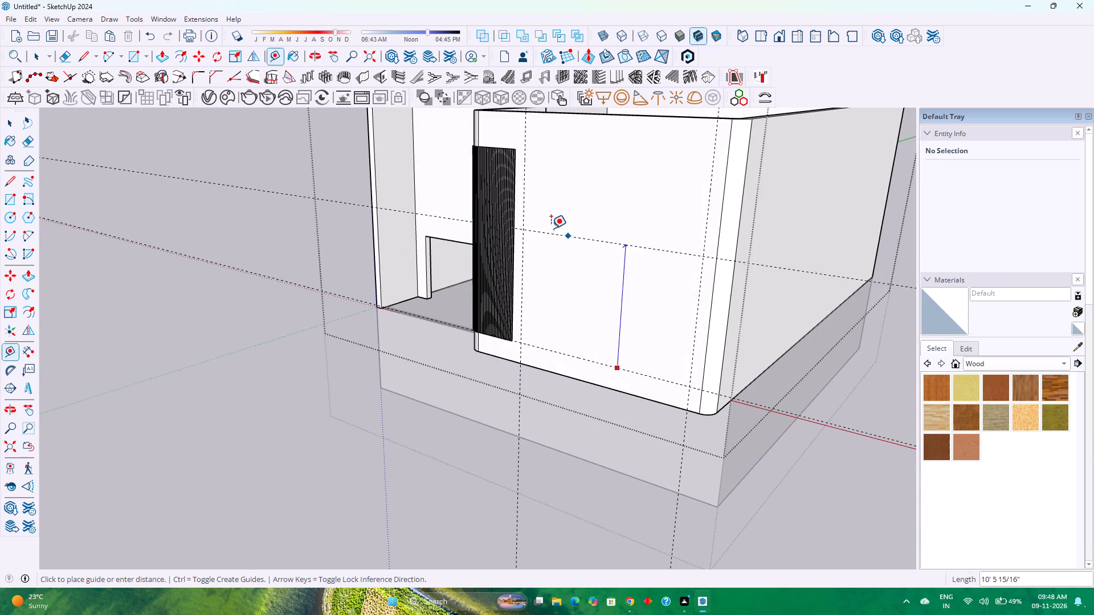
scroll(509, 142, up, 7)
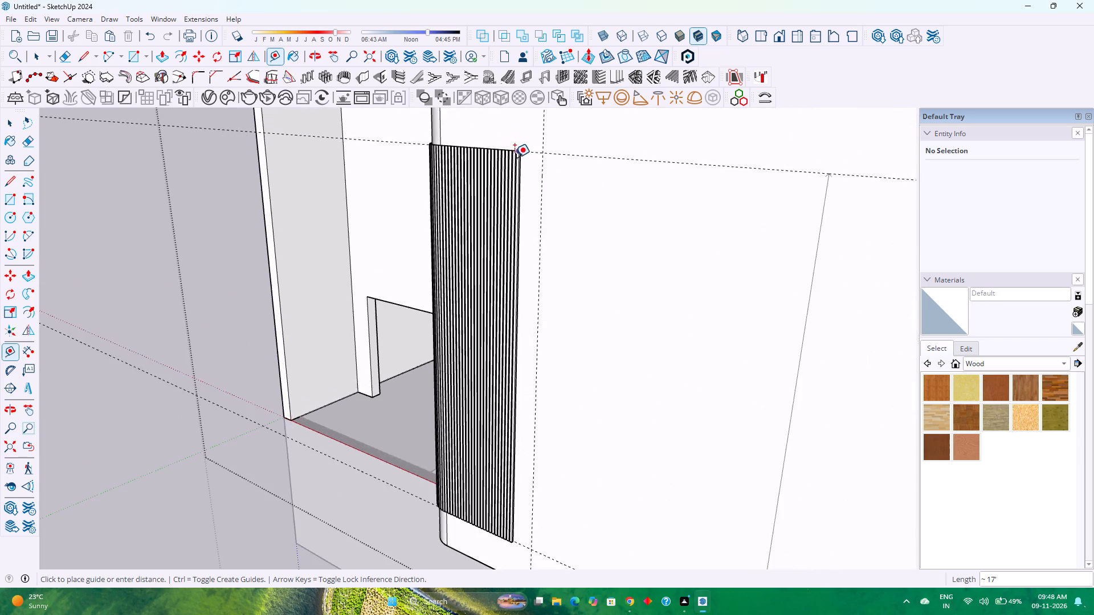
scroll(515, 157, up, 19)
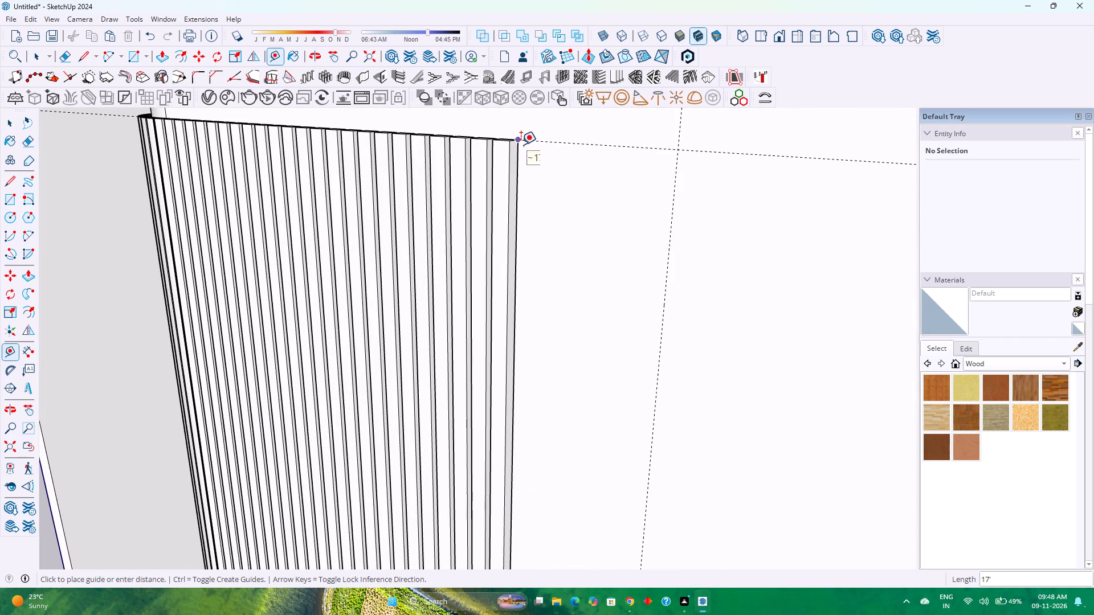
click(521, 145)
Place an inner vertical guide 1'2" from the existing vertical guide beside the slats, on the side away from them.
scroll(485, 178, down, 16)
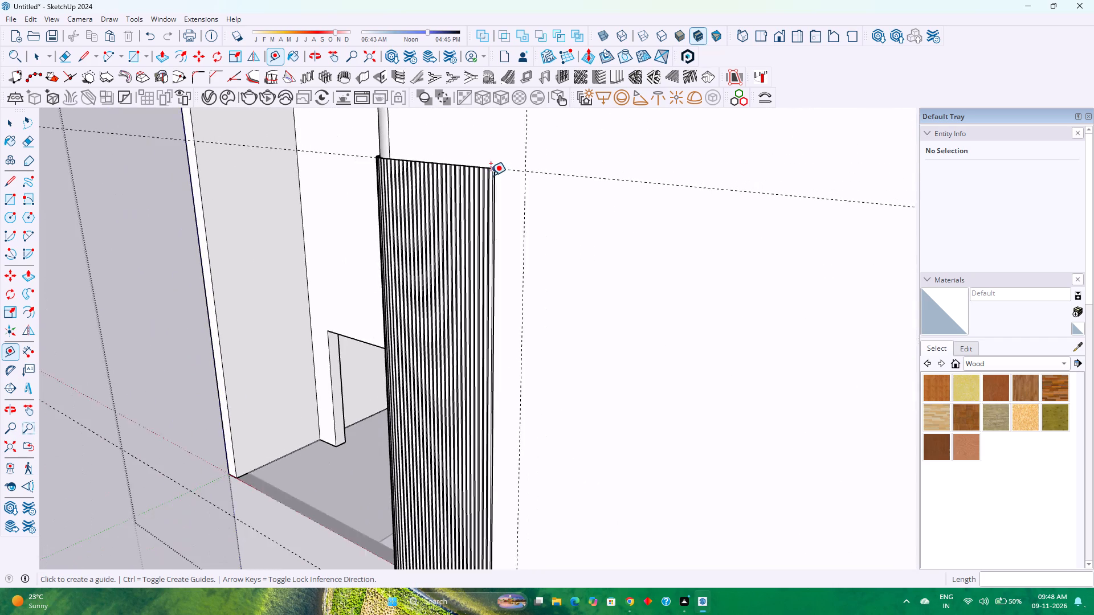
scroll(491, 175, down, 14)
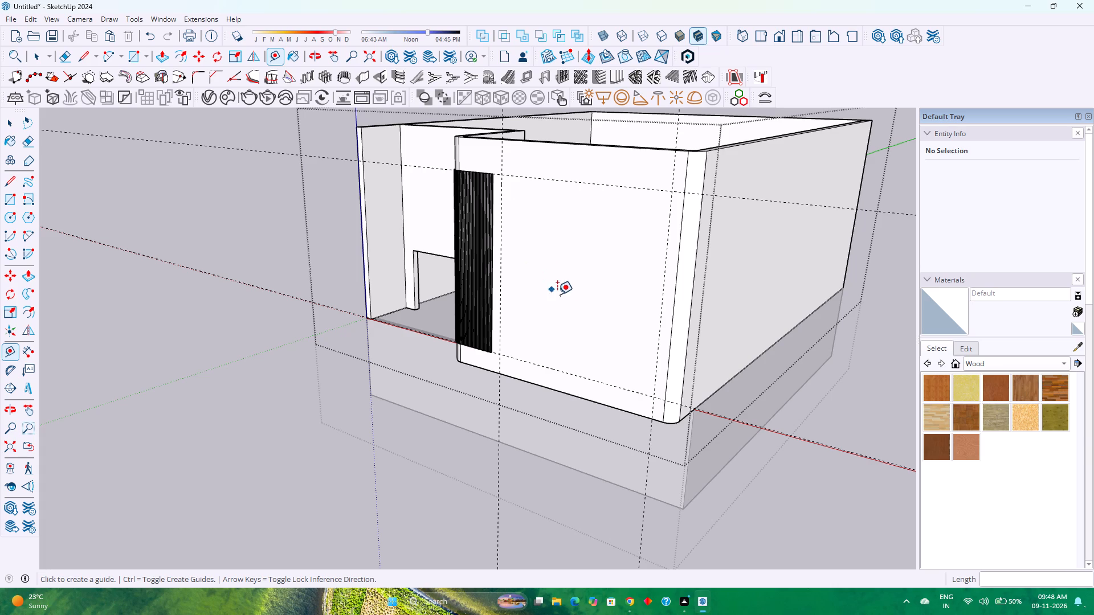
scroll(511, 244, up, 3)
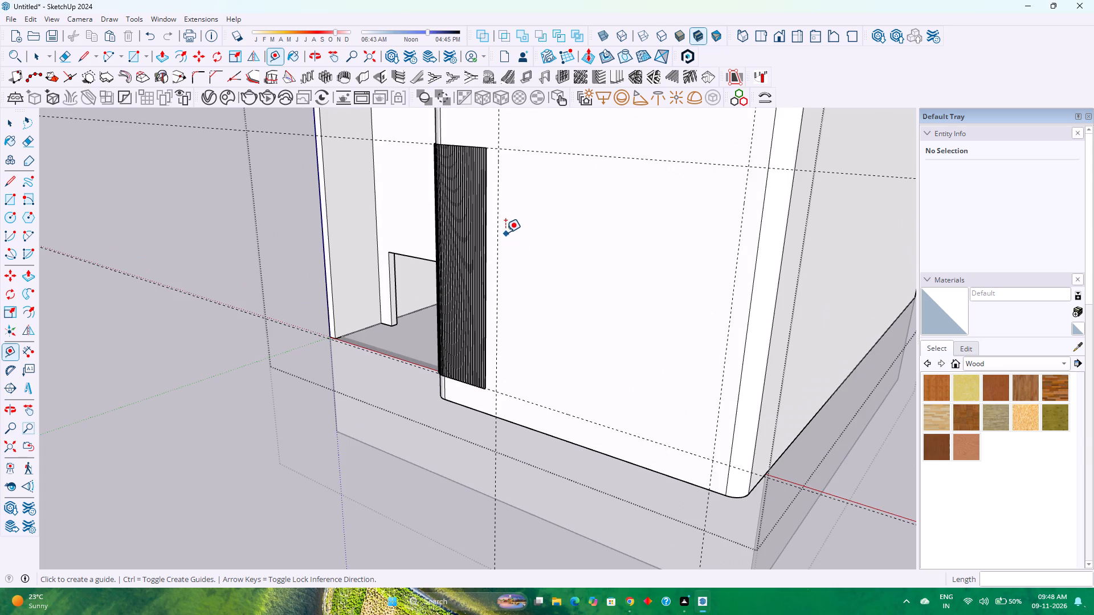
click(501, 228)
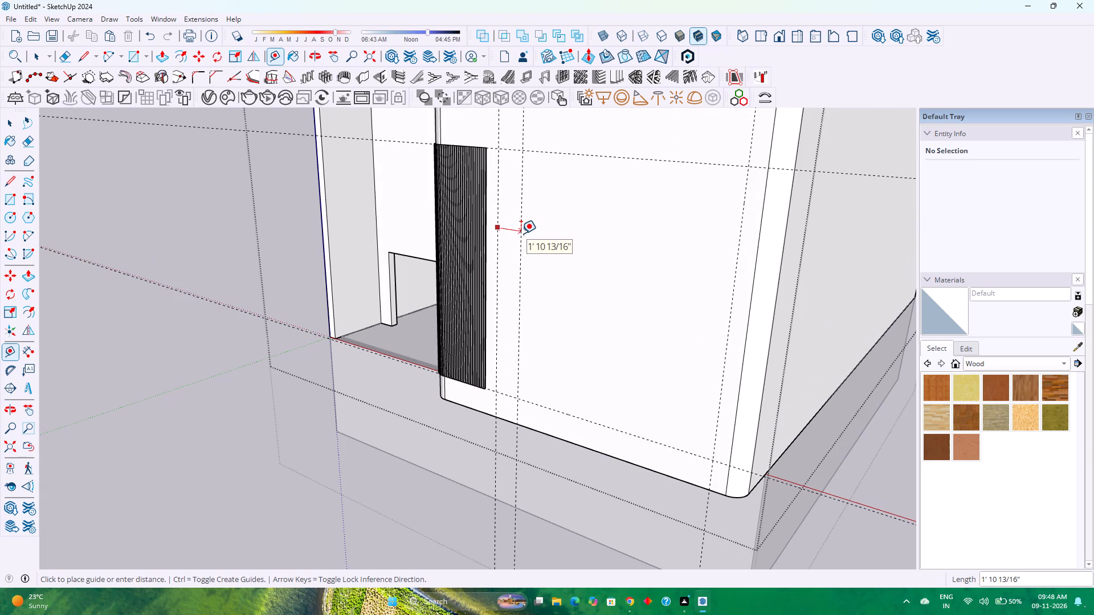
text(1')
key(Return)
text(1')
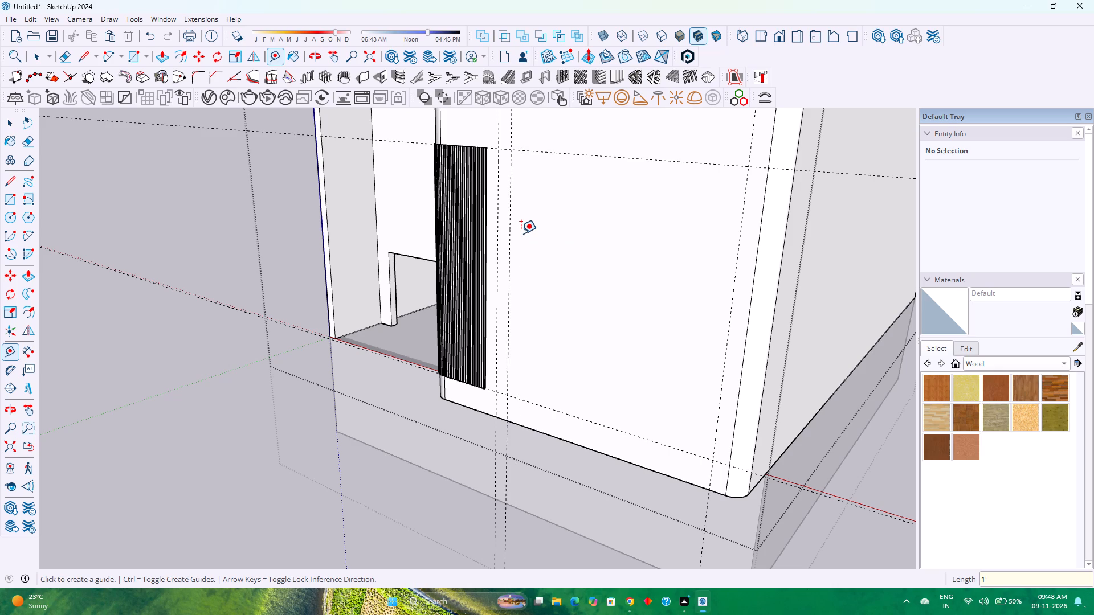
text(2")
key(Return)
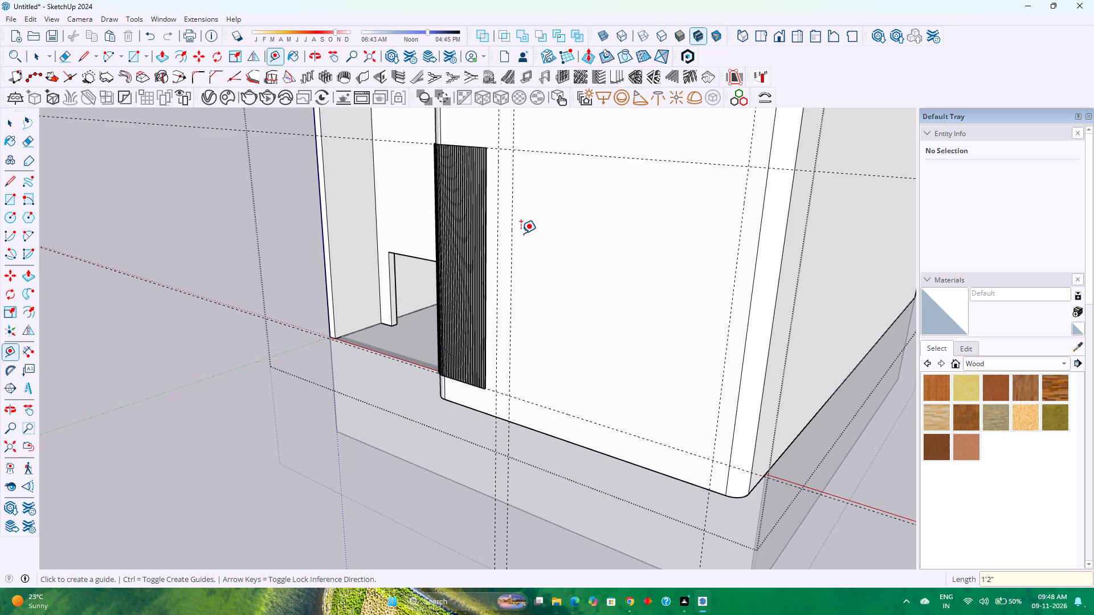
Place an inner horizontal guide on the front wall 1'2" below the upper horizontal guide.
click(651, 163)
text(1'2")
key(Return)
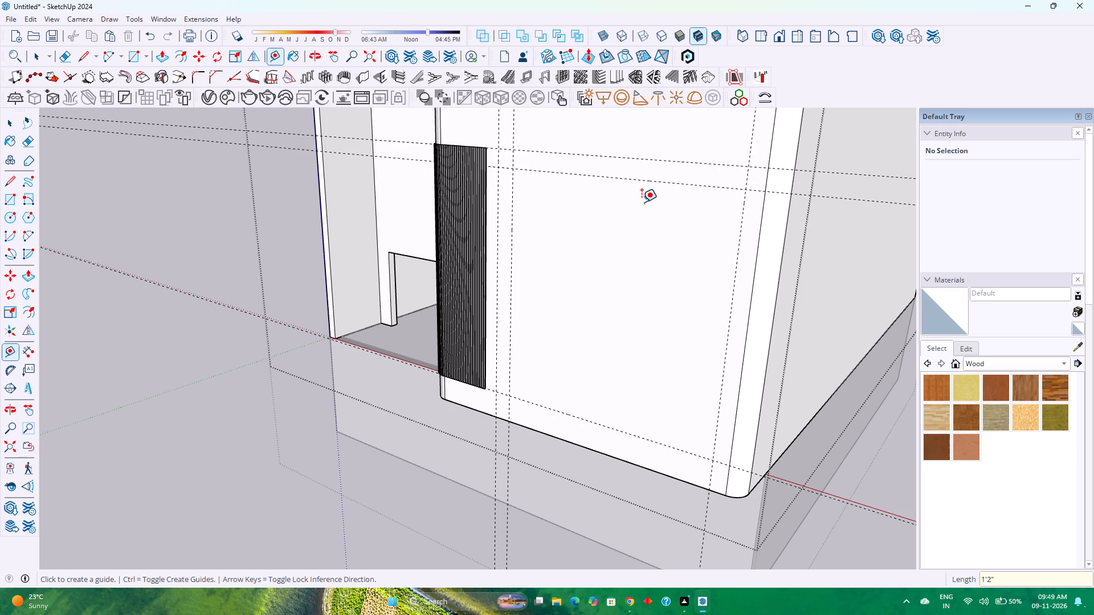
Place an inner vertical guide 1'2" in from the guide near the rounded corner opposite the slats.
scroll(517, 171, up, 6)
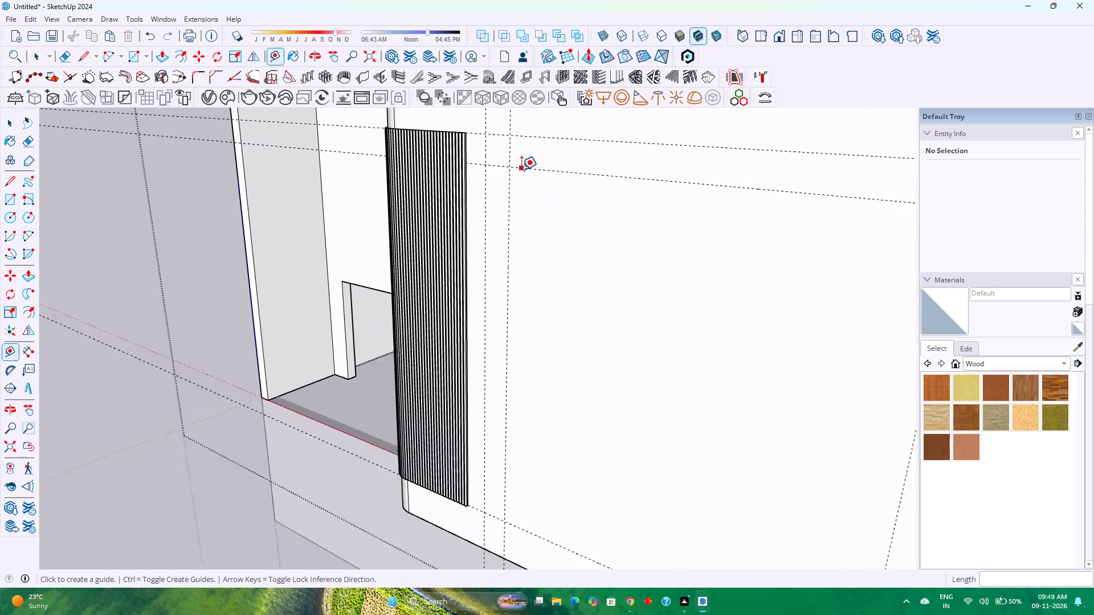
middle_drag(521, 170, 625, 196)
scroll(655, 272, down, 10)
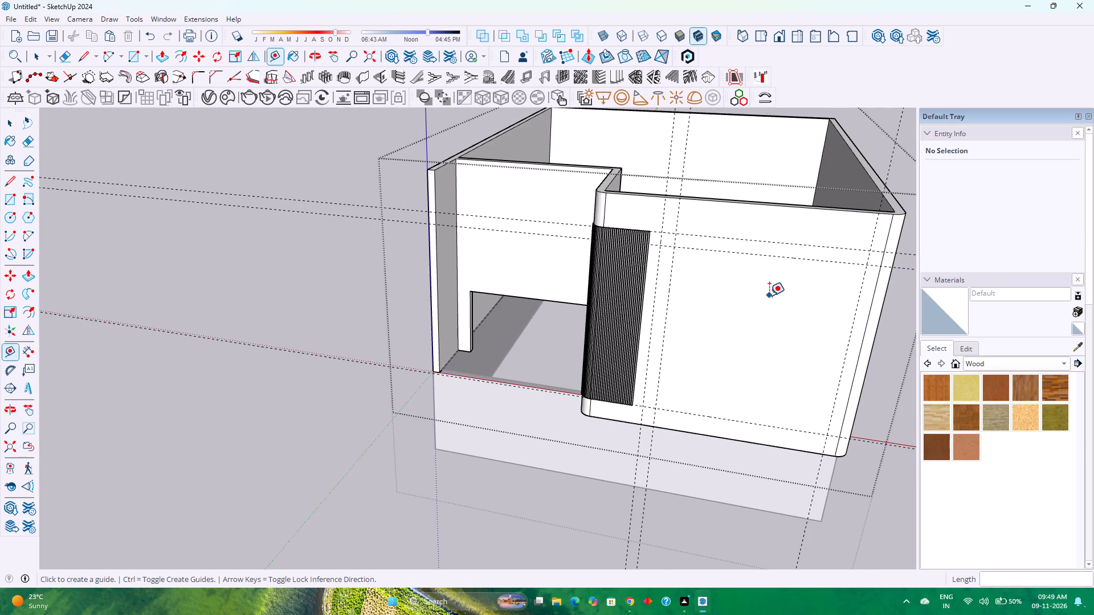
click(864, 289)
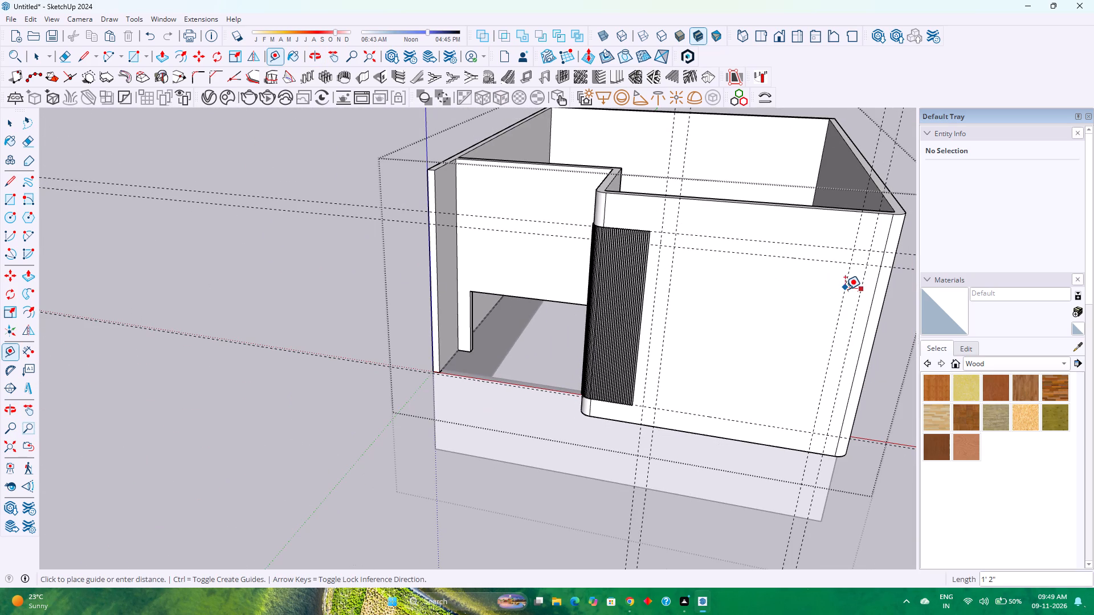
click(845, 289)
Place an inner horizontal guide on the front wall just above the lower horizontal guide.
click(735, 420)
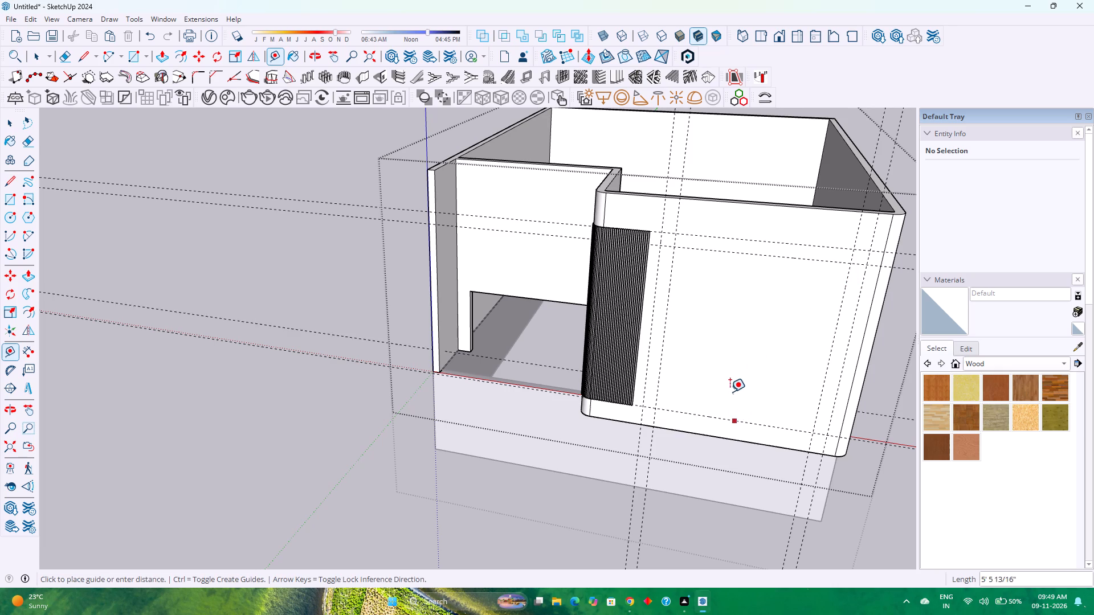
click(728, 411)
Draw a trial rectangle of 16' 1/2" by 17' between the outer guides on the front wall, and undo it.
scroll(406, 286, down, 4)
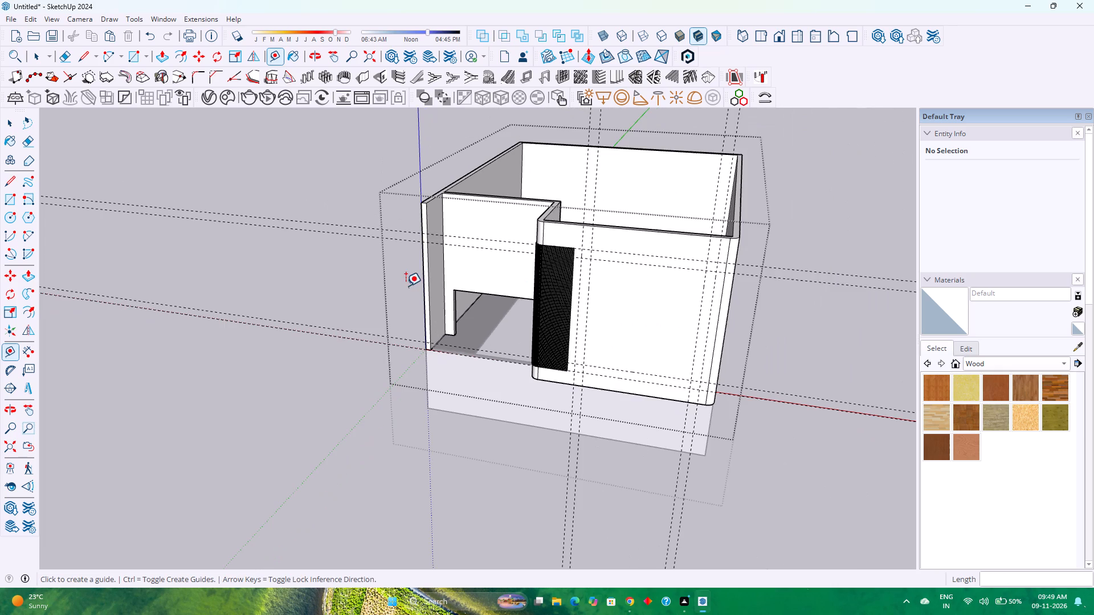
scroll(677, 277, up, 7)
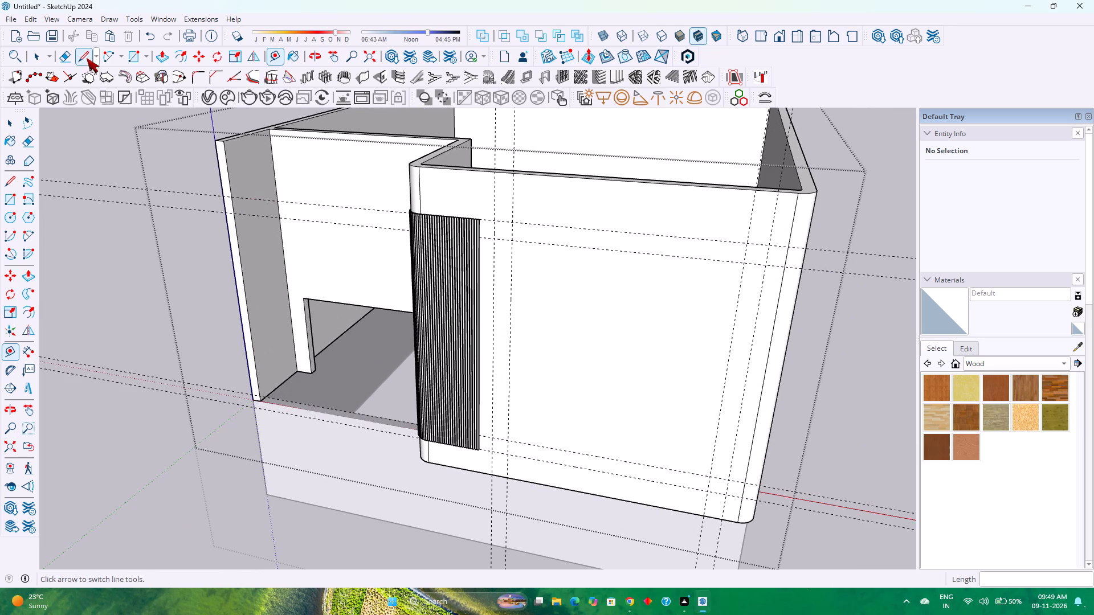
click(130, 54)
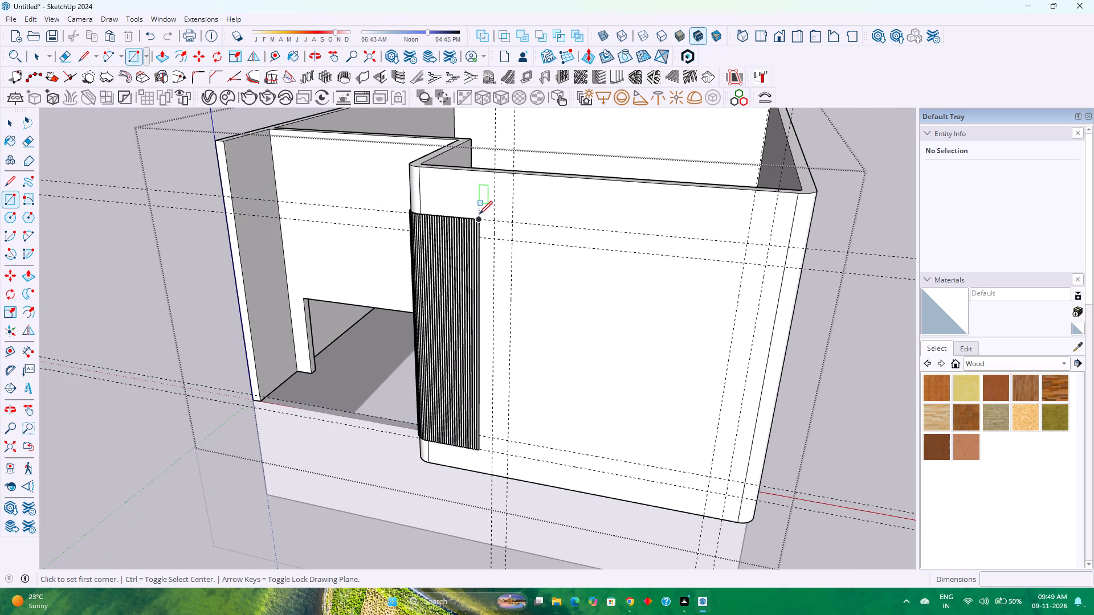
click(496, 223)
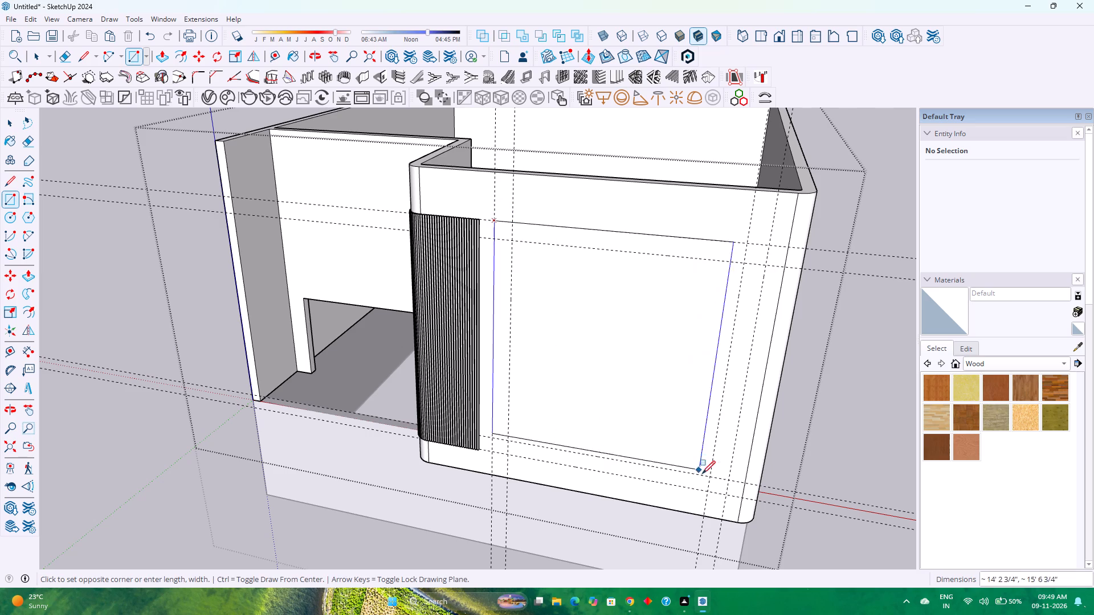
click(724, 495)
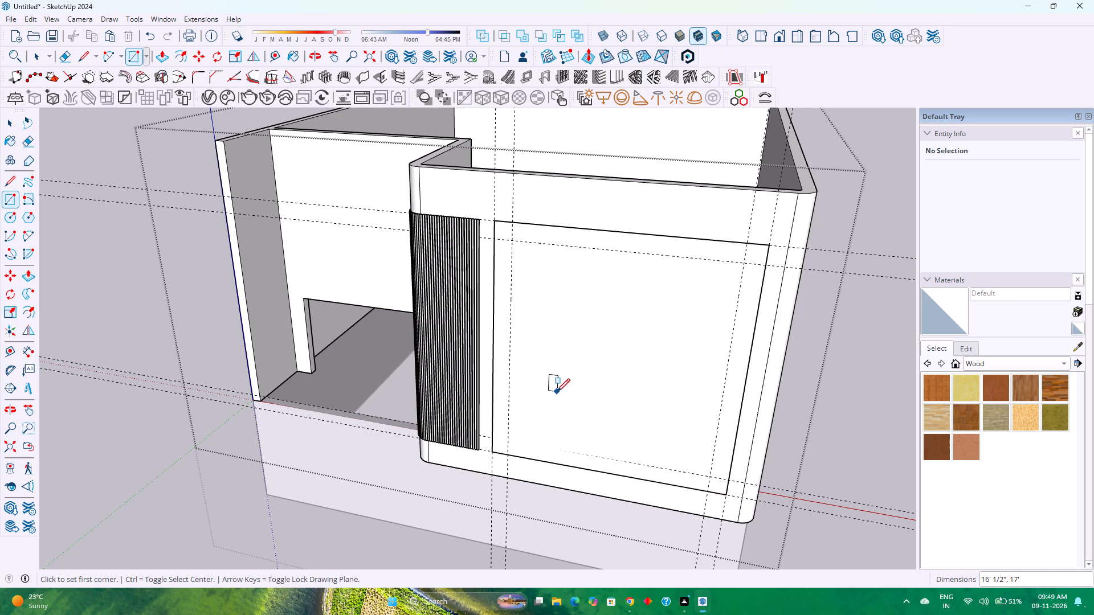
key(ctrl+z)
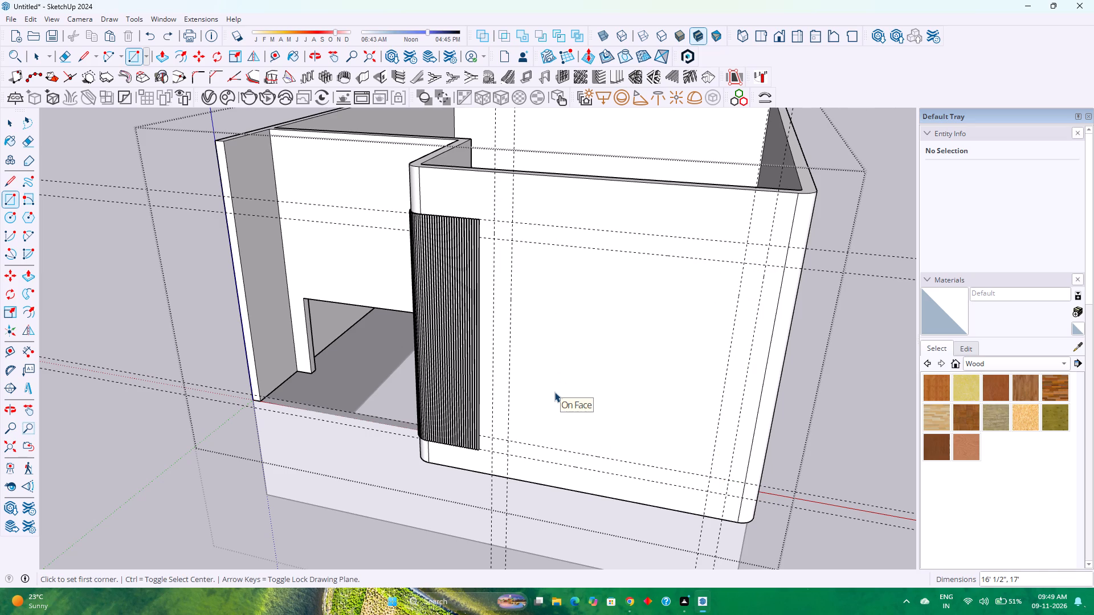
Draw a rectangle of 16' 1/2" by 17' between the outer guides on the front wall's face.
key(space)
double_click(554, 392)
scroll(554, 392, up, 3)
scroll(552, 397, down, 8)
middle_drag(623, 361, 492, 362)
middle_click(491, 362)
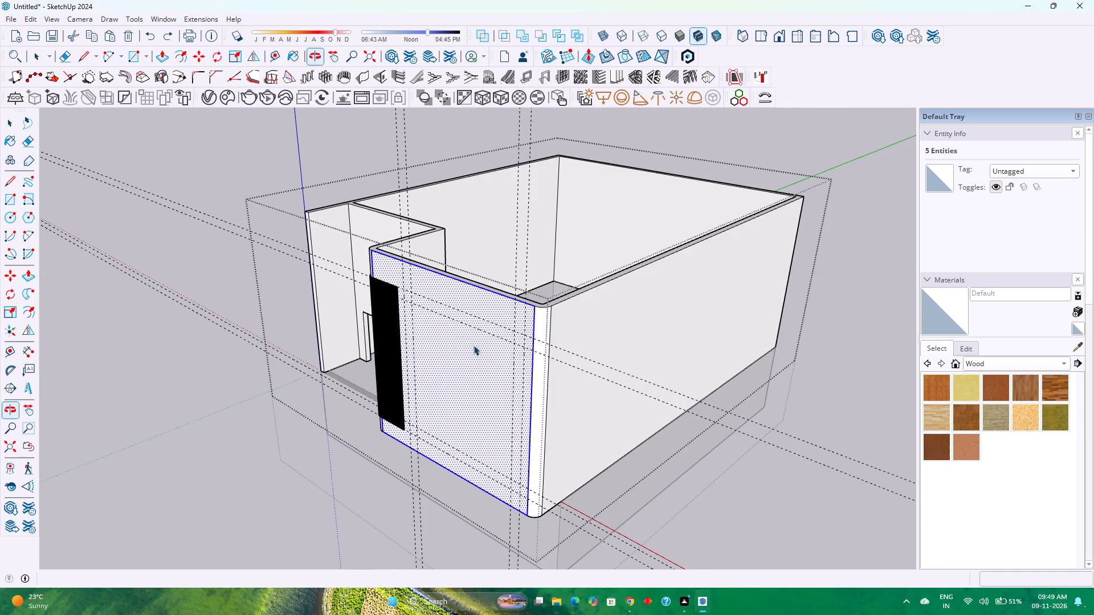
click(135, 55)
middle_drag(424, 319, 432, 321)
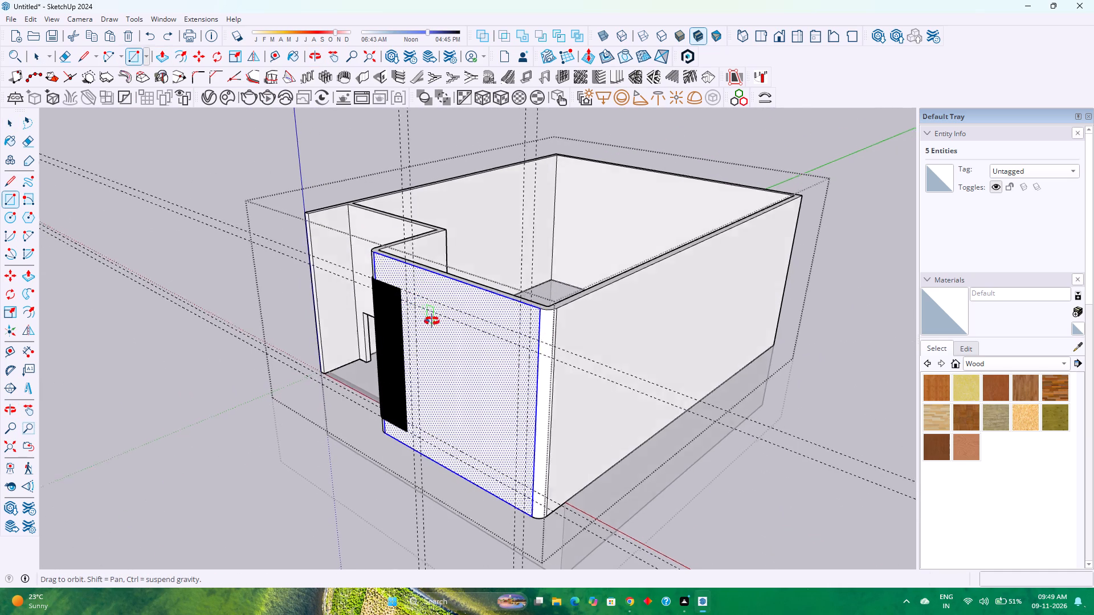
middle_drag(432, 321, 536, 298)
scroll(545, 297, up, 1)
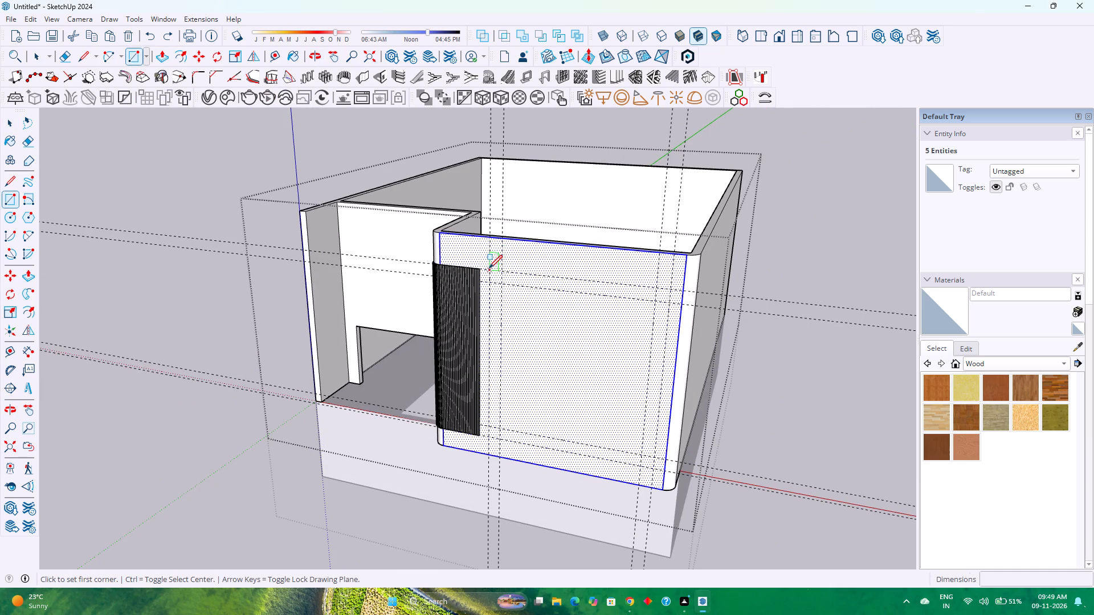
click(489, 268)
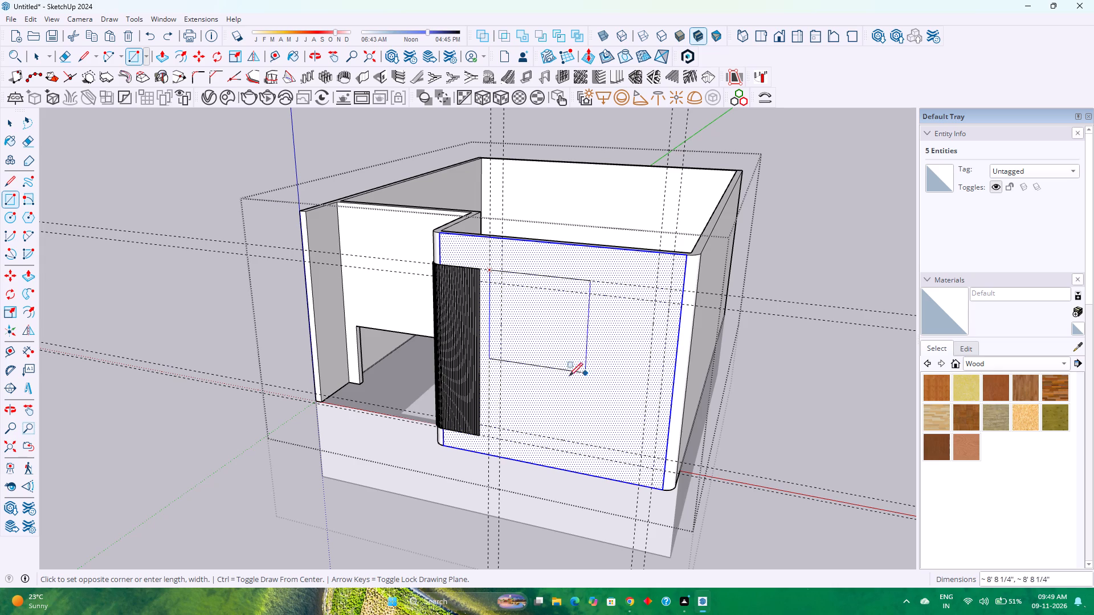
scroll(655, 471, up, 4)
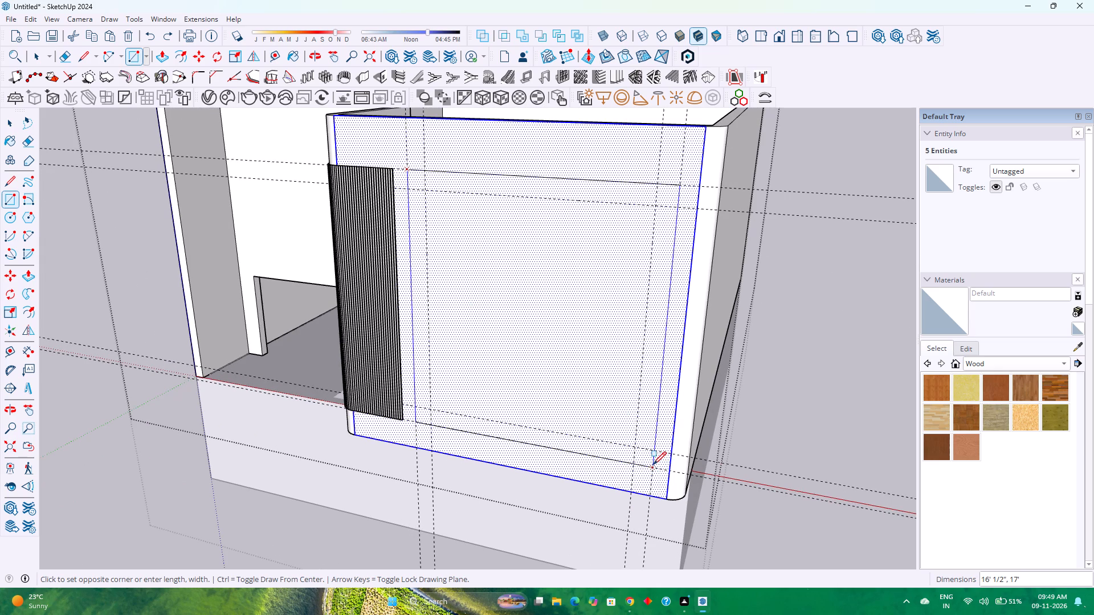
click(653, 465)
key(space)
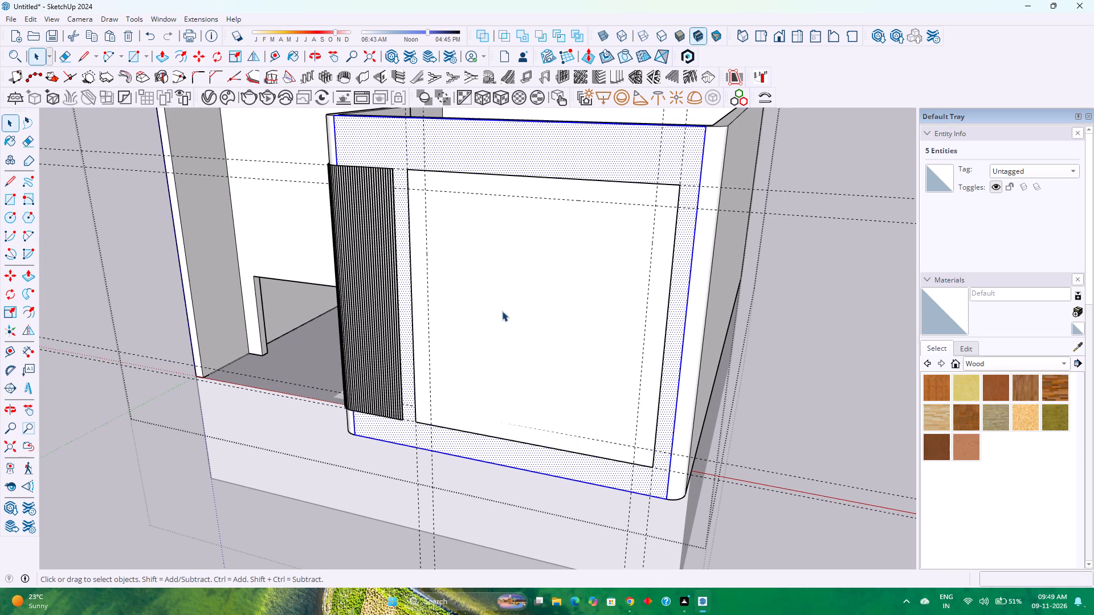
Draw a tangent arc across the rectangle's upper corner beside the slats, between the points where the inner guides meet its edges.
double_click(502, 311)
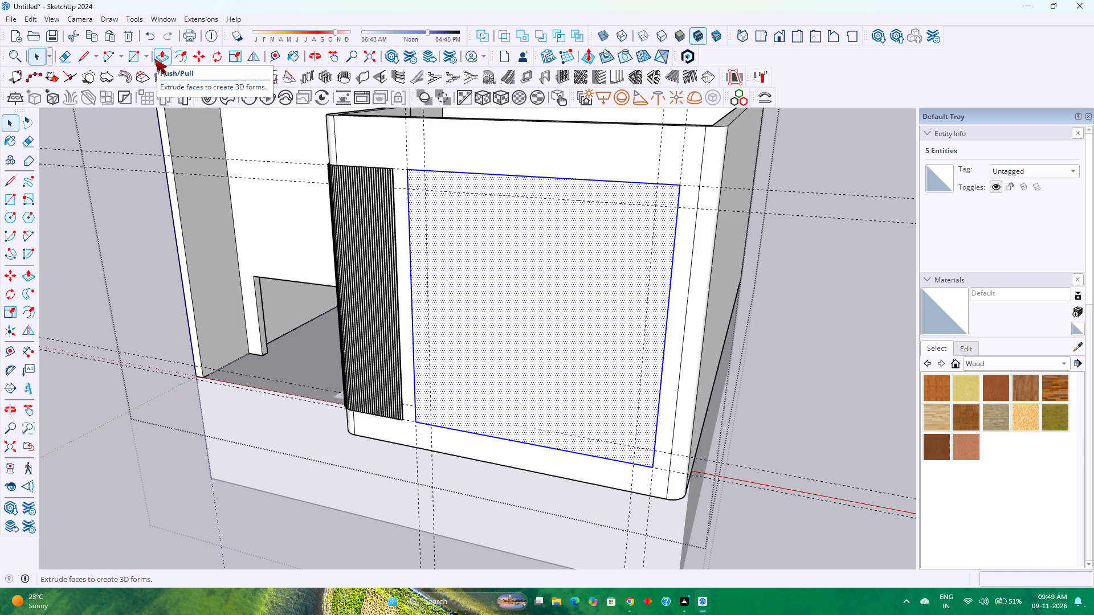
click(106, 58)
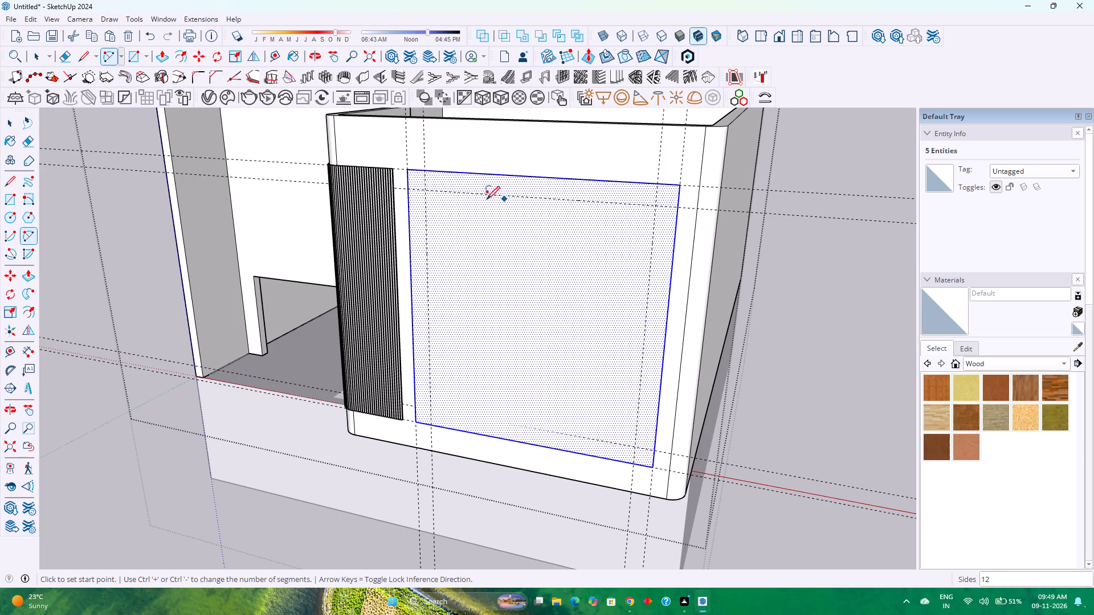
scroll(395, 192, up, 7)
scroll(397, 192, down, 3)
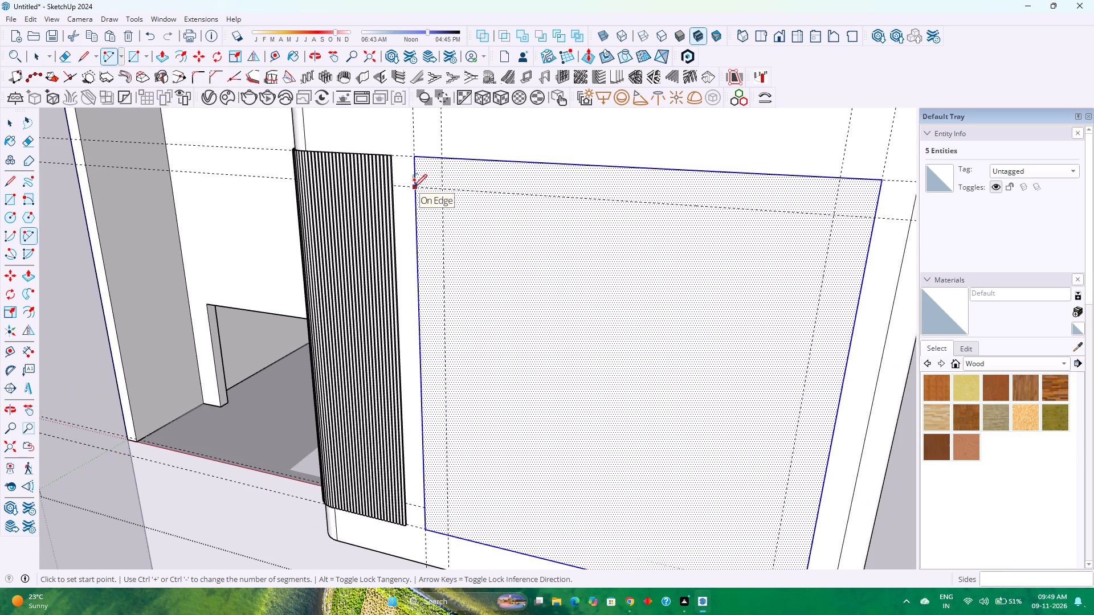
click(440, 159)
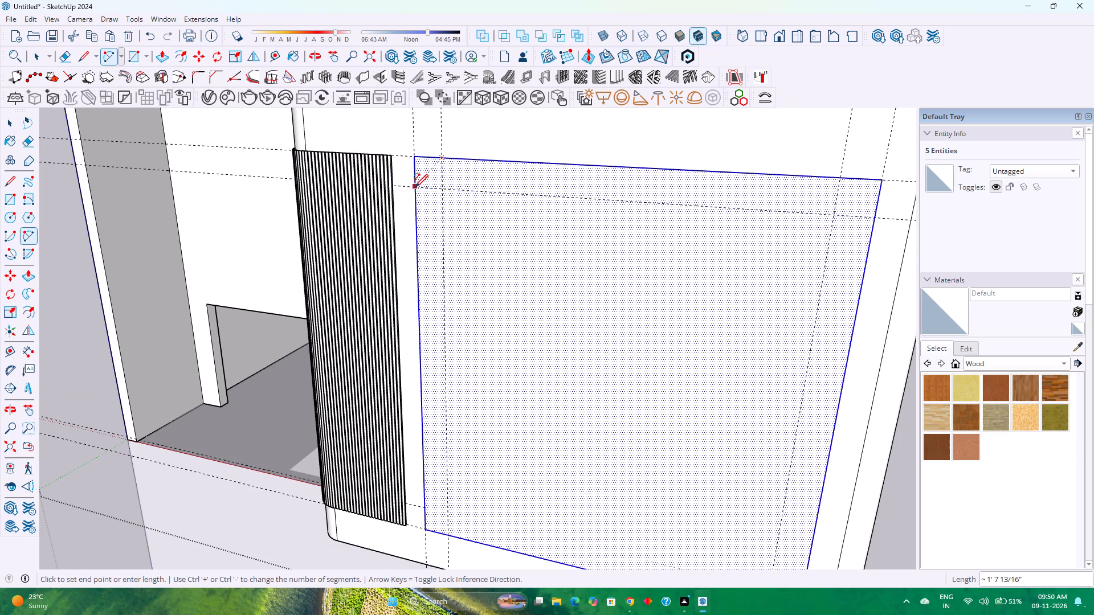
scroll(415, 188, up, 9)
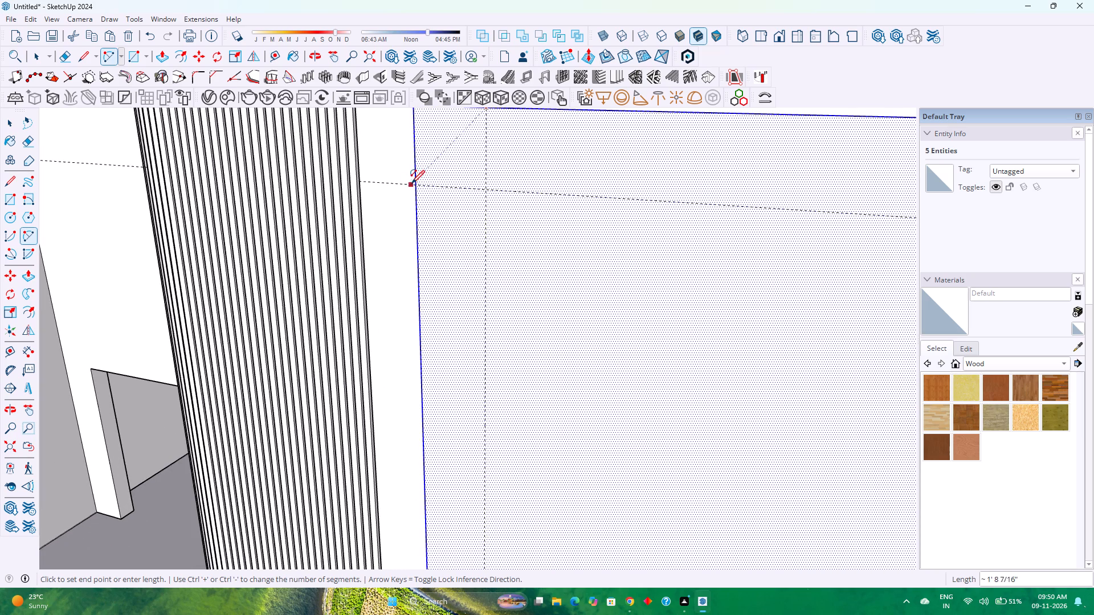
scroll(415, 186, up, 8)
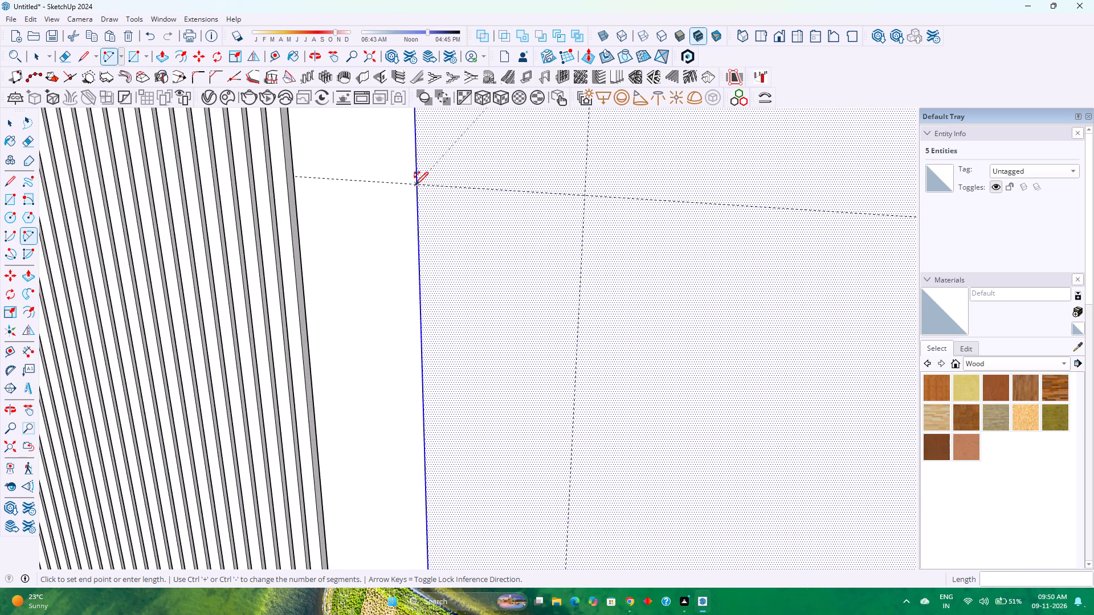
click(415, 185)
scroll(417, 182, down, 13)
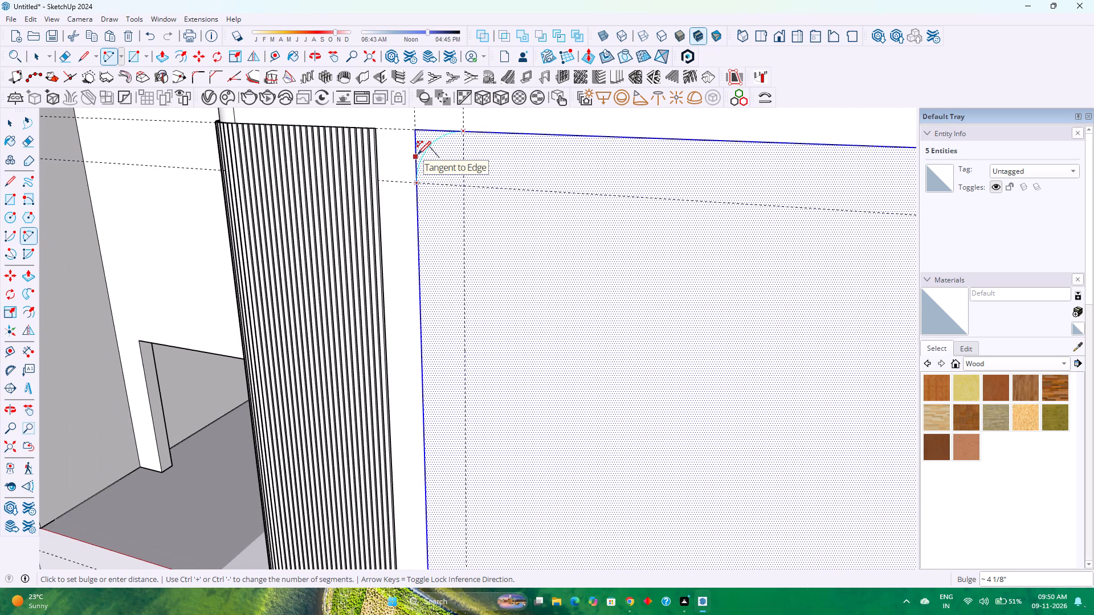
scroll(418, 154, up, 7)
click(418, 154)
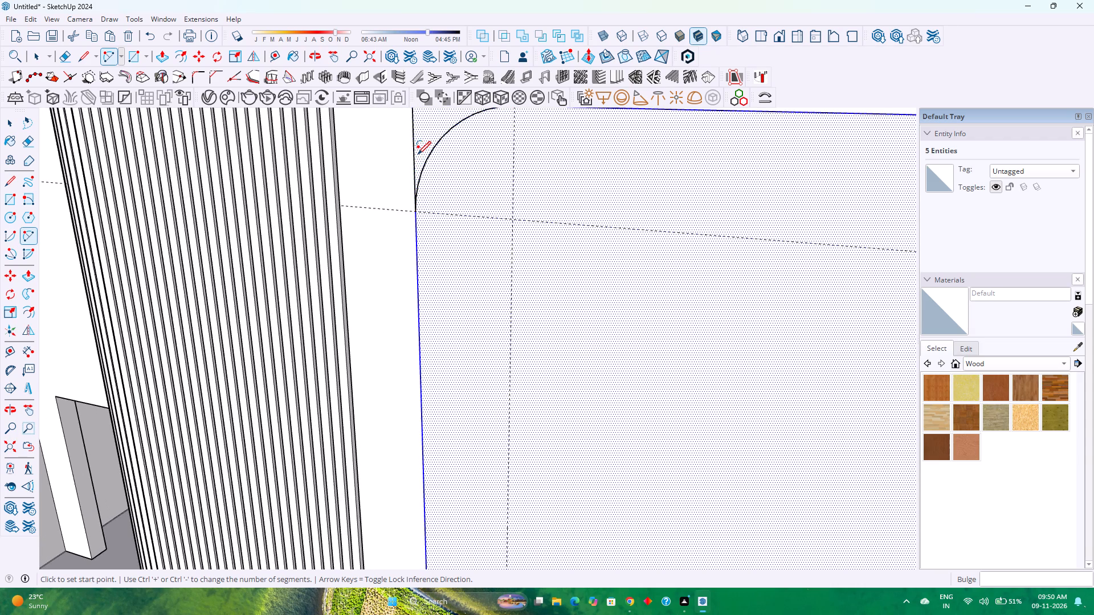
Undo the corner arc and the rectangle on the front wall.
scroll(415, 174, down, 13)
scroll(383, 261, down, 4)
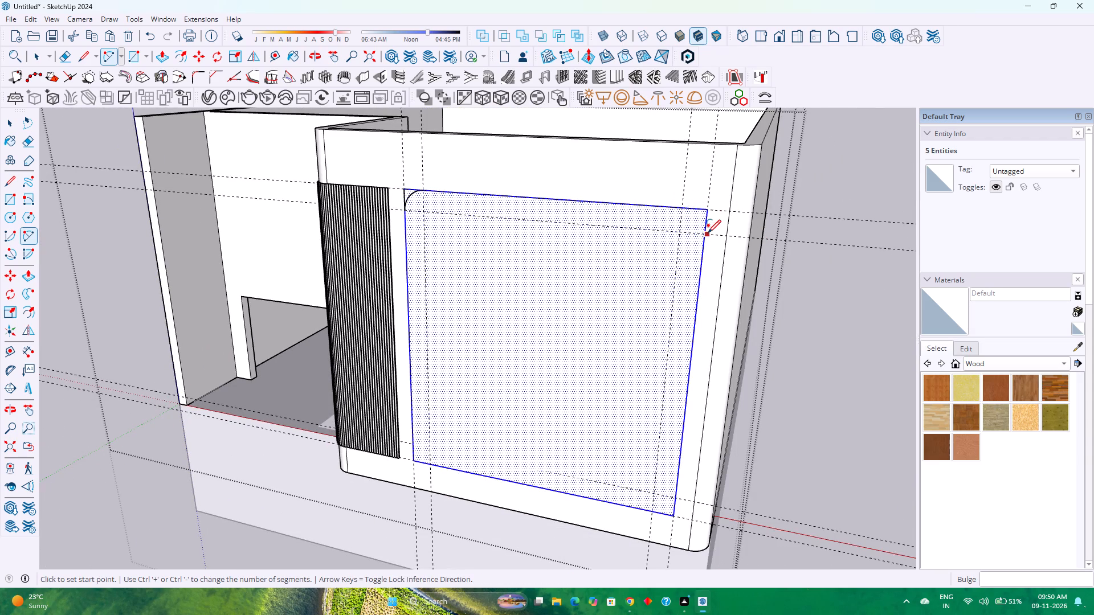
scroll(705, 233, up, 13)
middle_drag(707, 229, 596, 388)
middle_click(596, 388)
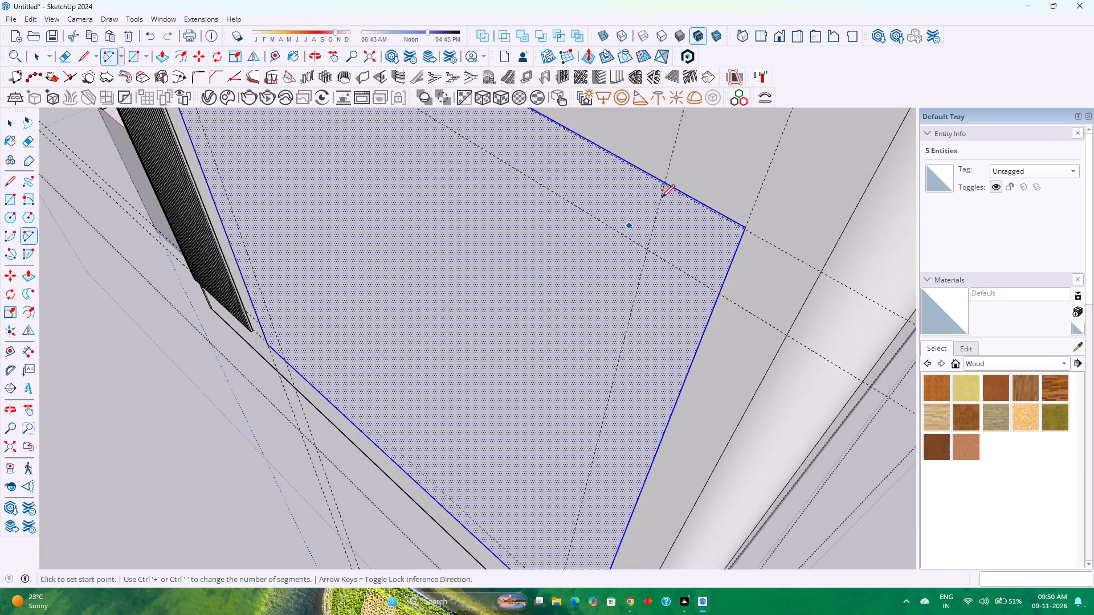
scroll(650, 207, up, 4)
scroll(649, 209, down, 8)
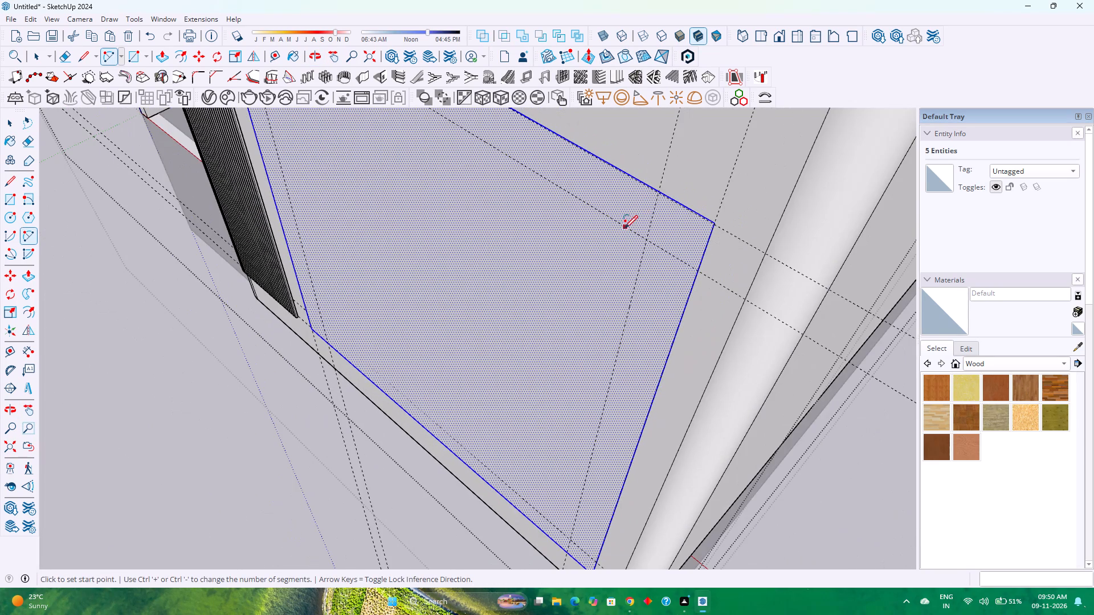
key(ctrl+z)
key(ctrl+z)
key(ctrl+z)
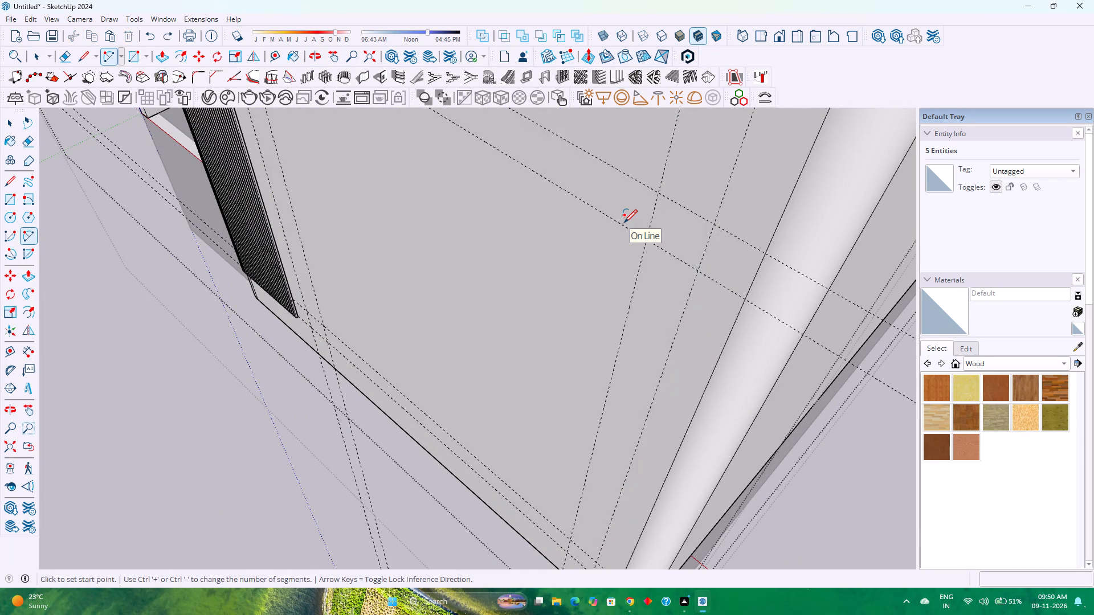
Select all eight horizontal and vertical guides and move them together about 3/8" out to the front wall's face.
key(space)
scroll(629, 220, down, 5)
scroll(587, 229, up, 3)
shift+scroll(631, 159, up, 1)
shift+middle_drag(631, 159, 365, 327)
scroll(465, 423, up, 4)
click(462, 413)
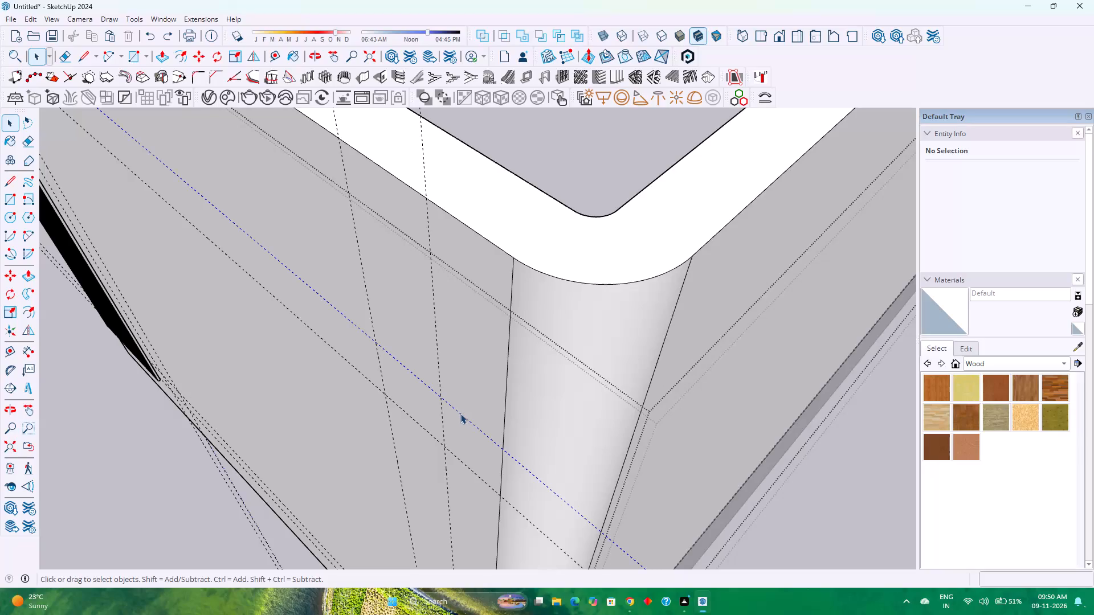
right_click(438, 396)
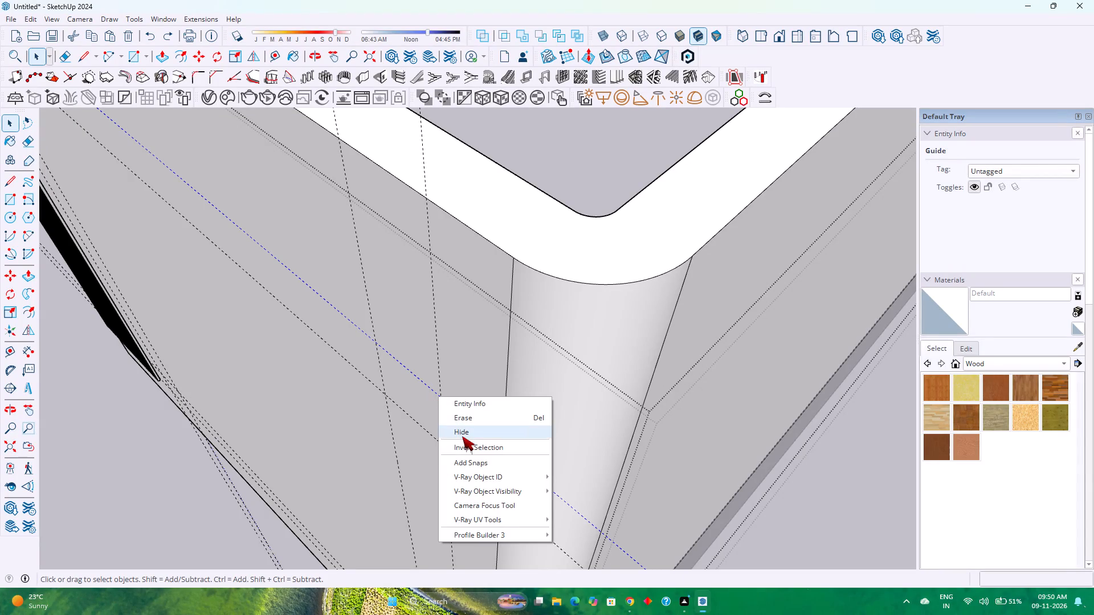
ctrl+click(438, 359)
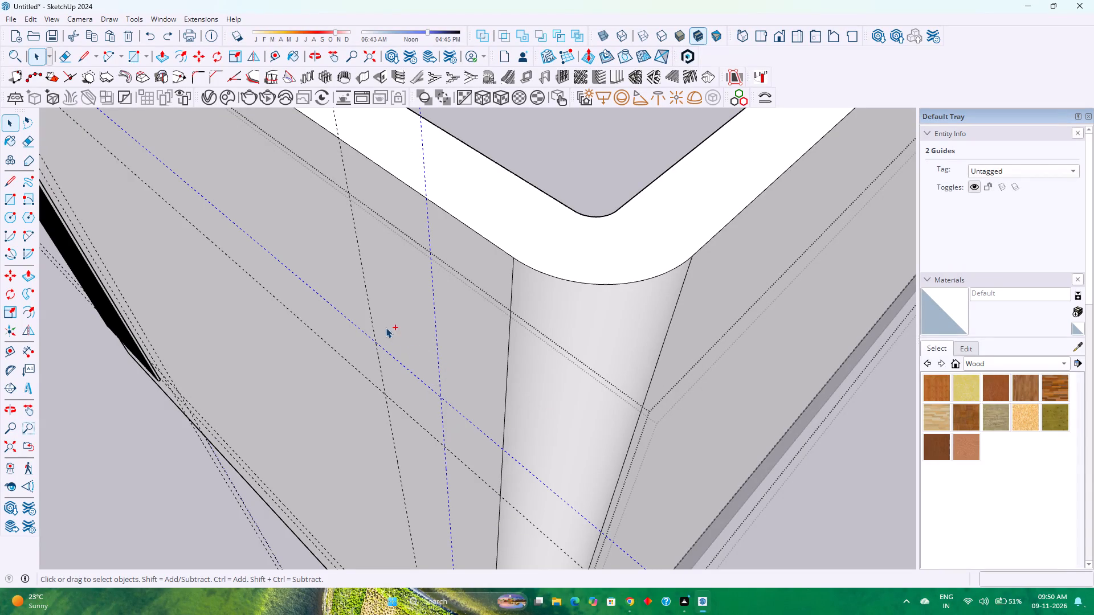
ctrl+click(371, 307)
scroll(371, 307, down, 14)
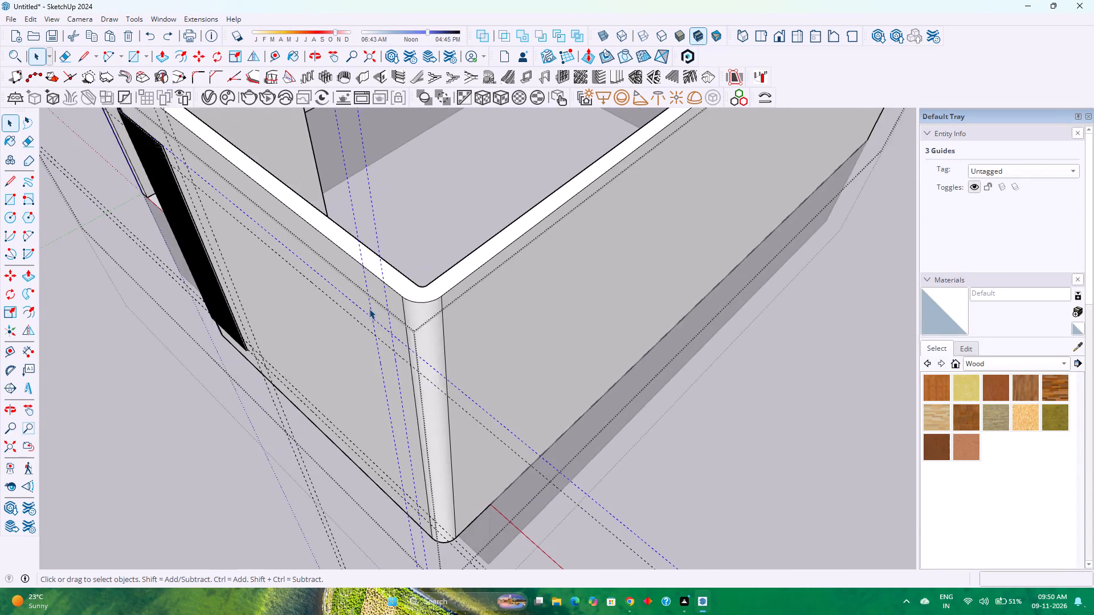
scroll(361, 316, down, 1)
middle_drag(375, 314, 537, 265)
middle_click(537, 265)
scroll(537, 265, down, 5)
scroll(537, 265, up, 1)
scroll(538, 264, down, 4)
drag(764, 510, 660, 229)
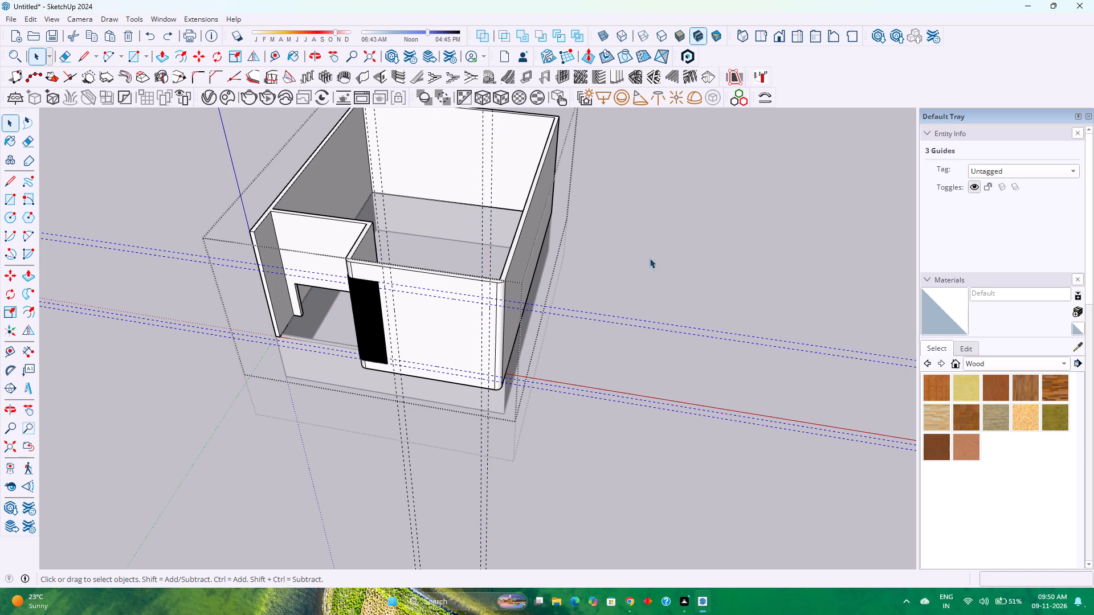
ctrl+drag(629, 479, 323, 458)
scroll(467, 242, up, 3)
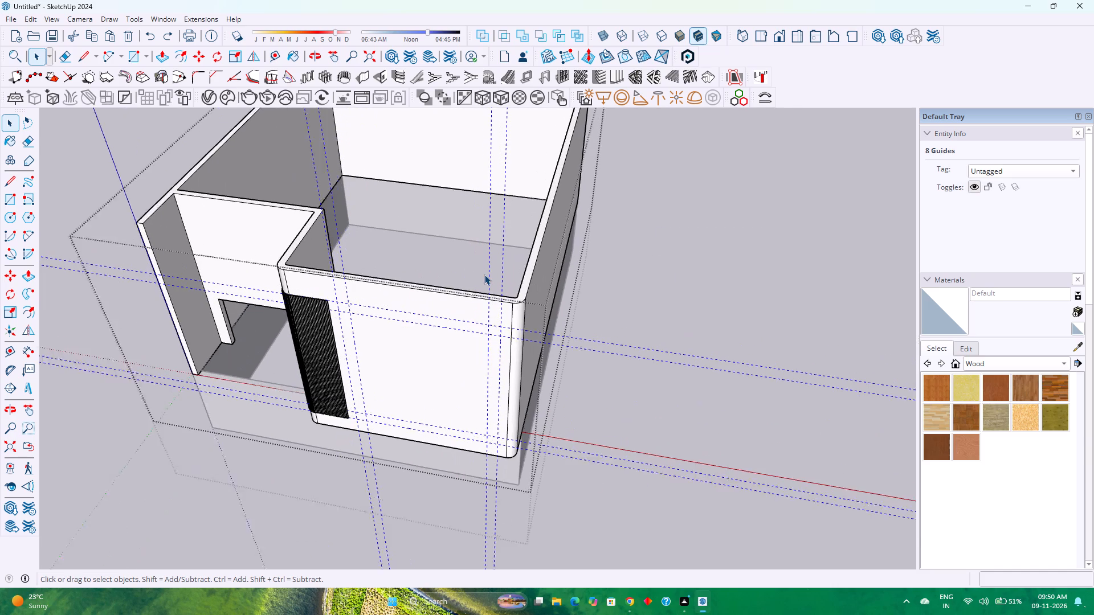
scroll(484, 274, up, 1)
key(m)
scroll(517, 318, up, 10)
middle_drag(509, 329, 436, 375)
scroll(502, 342, up, 6)
click(499, 335)
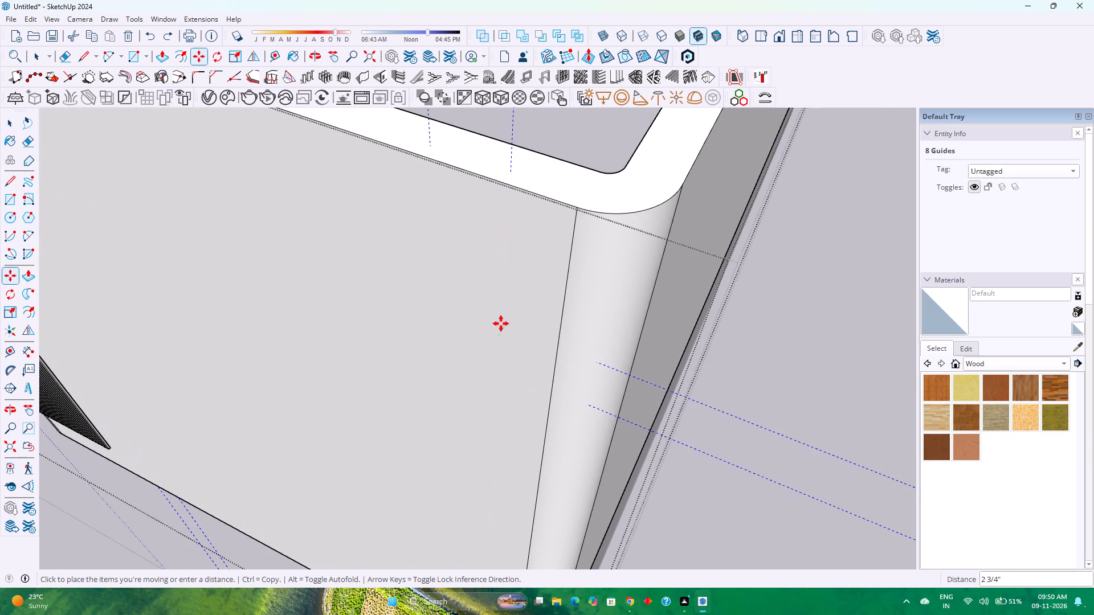
click(498, 328)
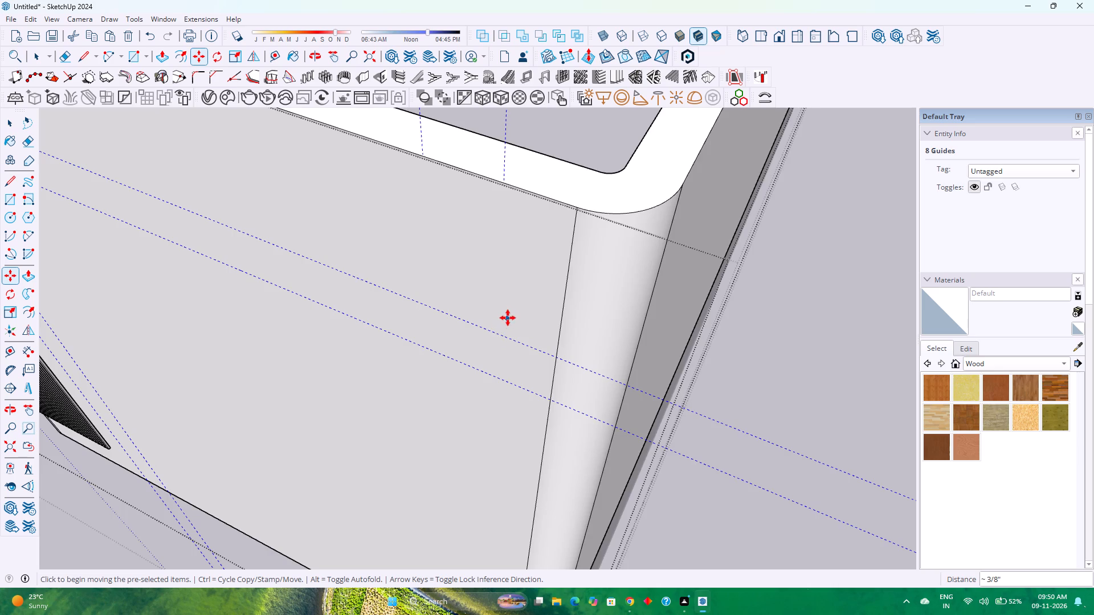
scroll(508, 317, down, 11)
key(space)
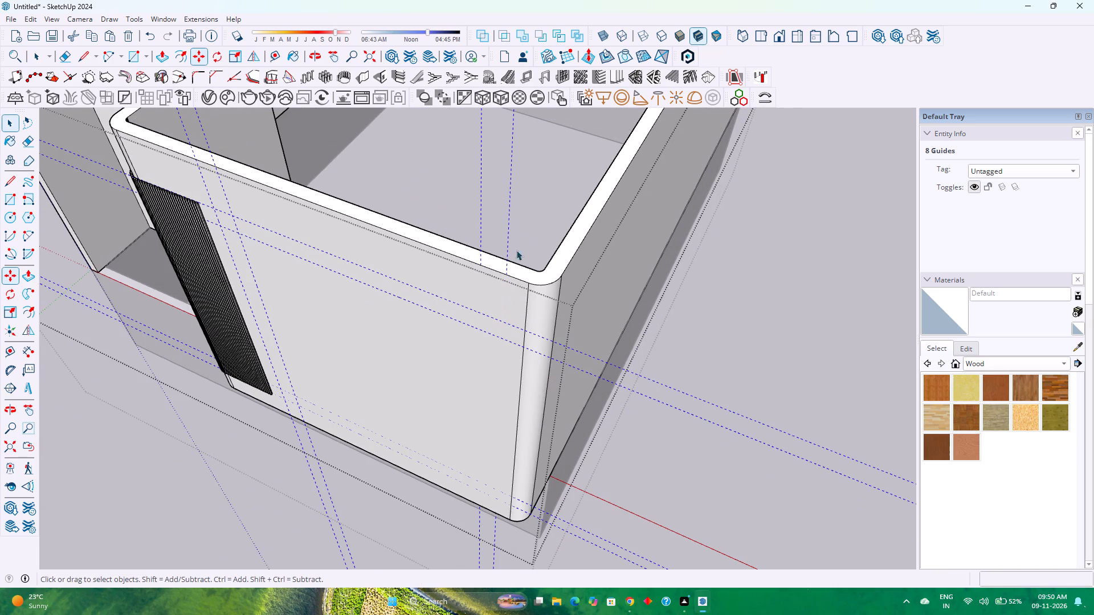
Move the two vertical guides near the rounded corner opposite the slats onto the front wall's top outer edge.
drag(501, 224, 463, 200)
ctrl+drag(540, 210, 508, 200)
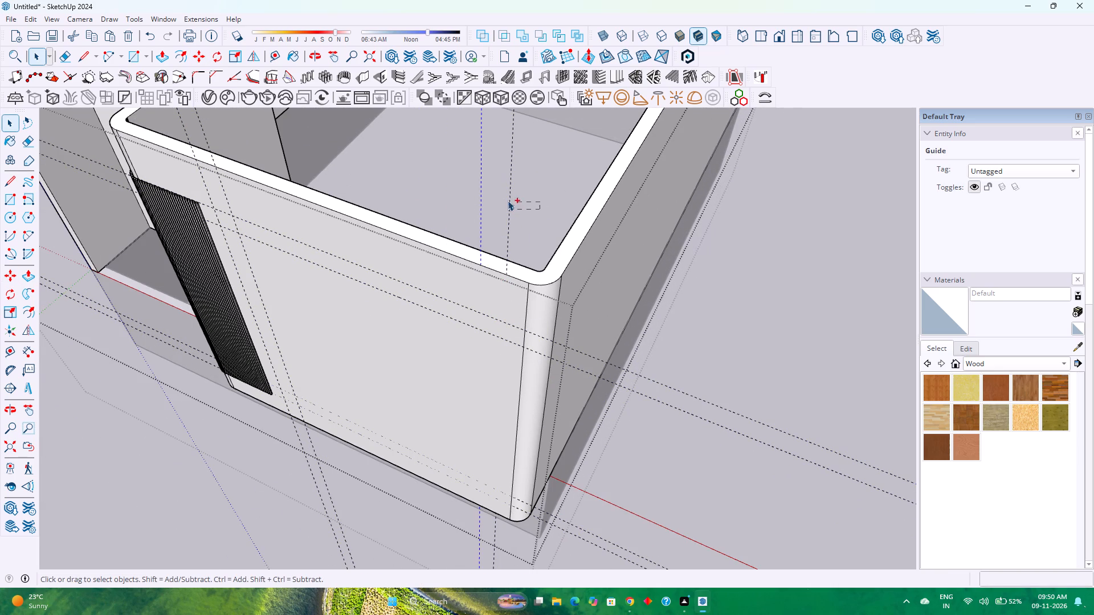
ctrl+drag(508, 200, 492, 196)
key(m)
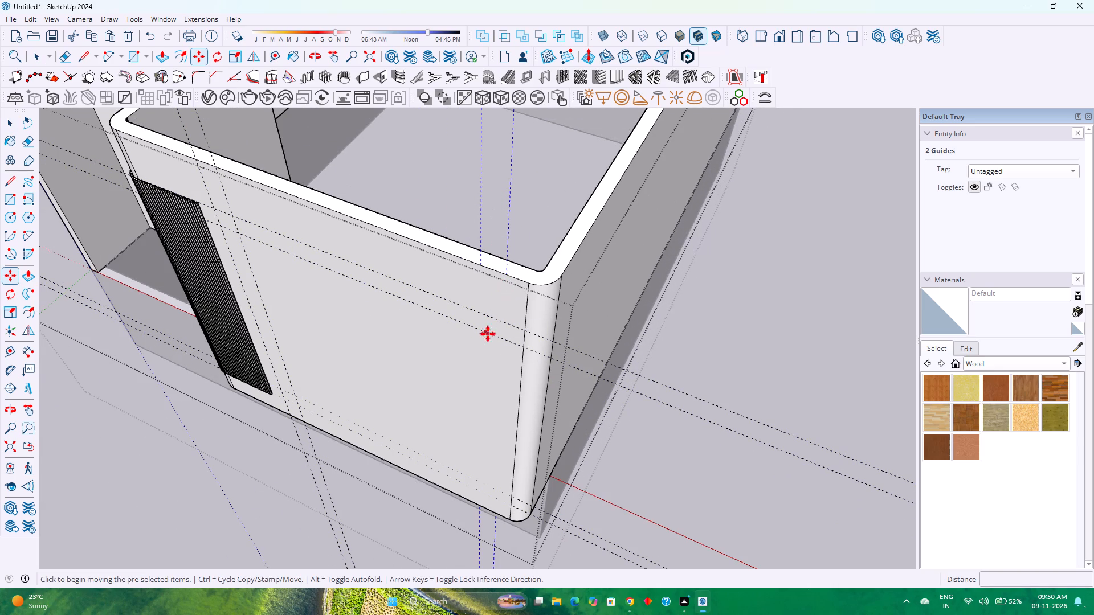
scroll(506, 274, up, 12)
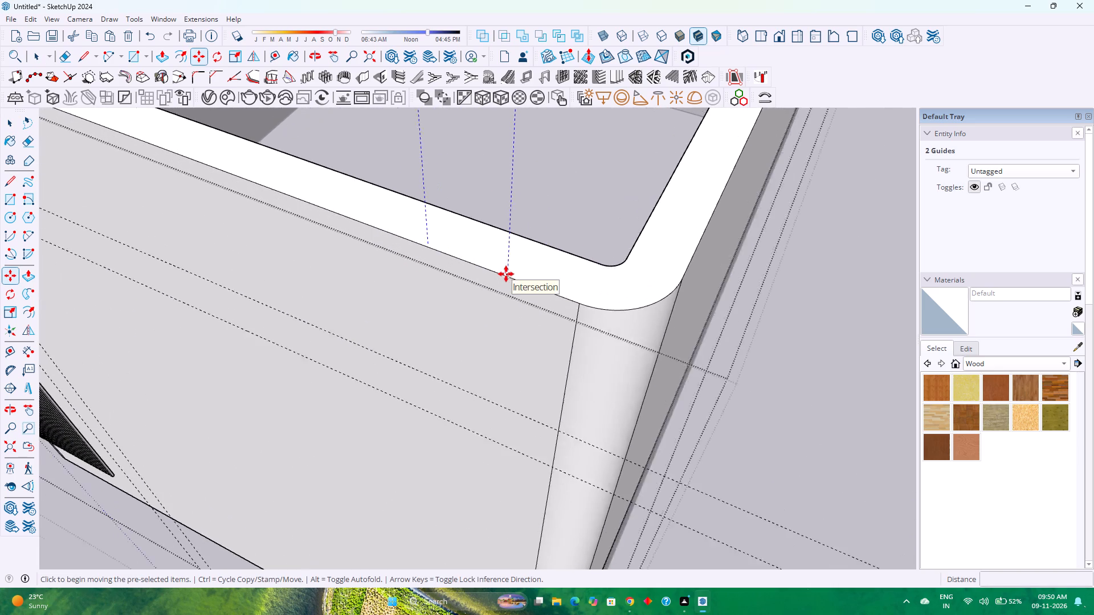
scroll(506, 274, up, 1)
click(506, 274)
scroll(511, 273, up, 9)
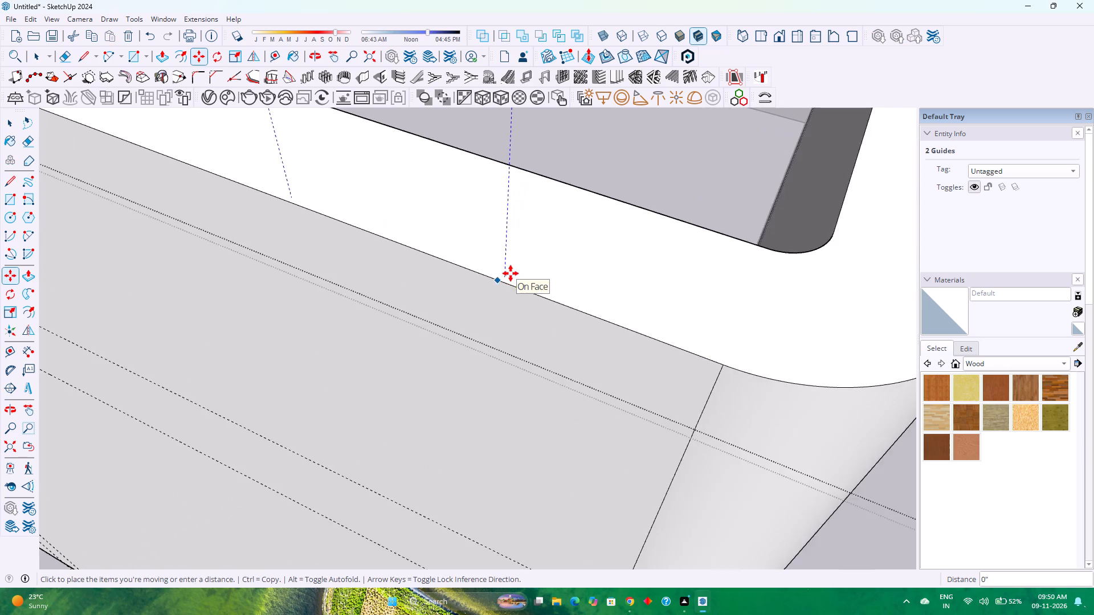
scroll(511, 273, up, 8)
key(Escape)
click(496, 282)
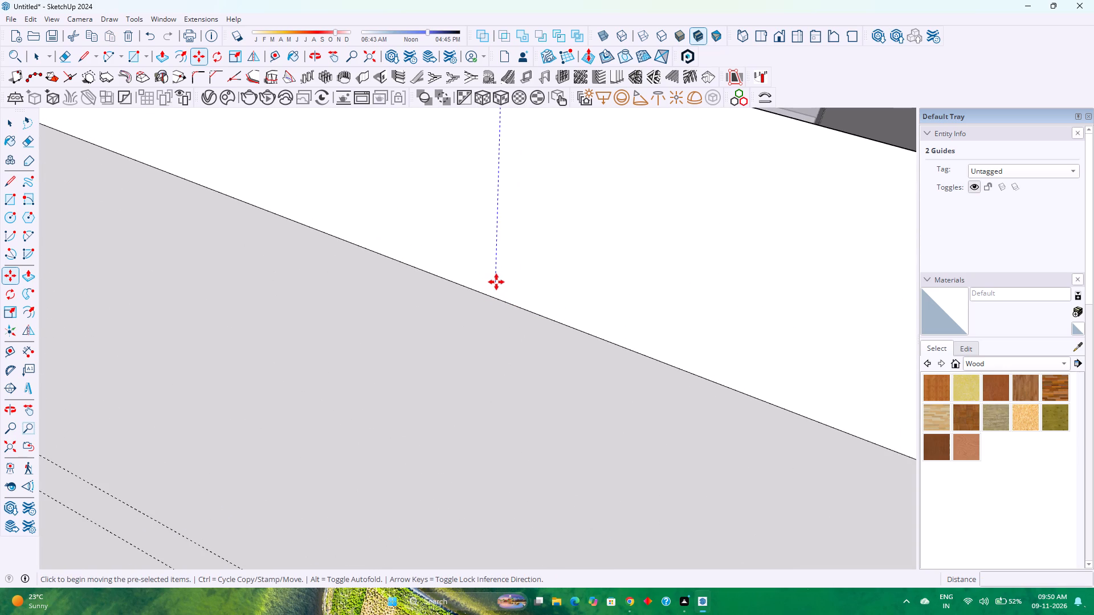
click(484, 299)
scroll(476, 306, down, 6)
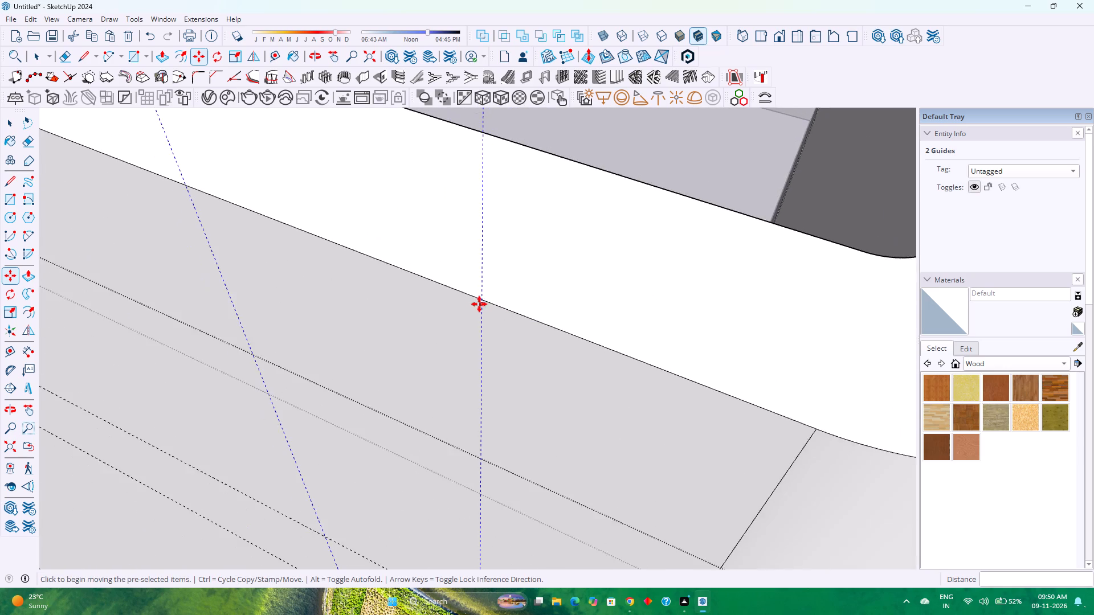
Draw a rectangle about 16' 11" by 16' 1/2" on the front wall beside the slats, following the outer guides.
scroll(479, 304, down, 14)
scroll(358, 320, down, 5)
shift+middle_drag(347, 318, 576, 341)
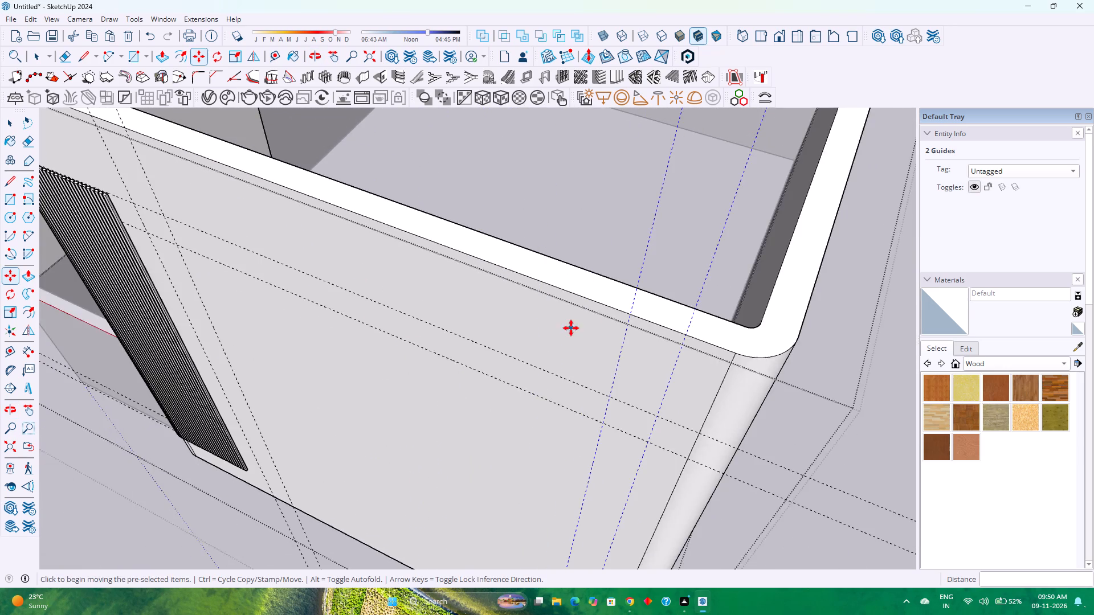
scroll(571, 328, down, 4)
middle_drag(368, 304, 415, 270)
scroll(240, 277, up, 8)
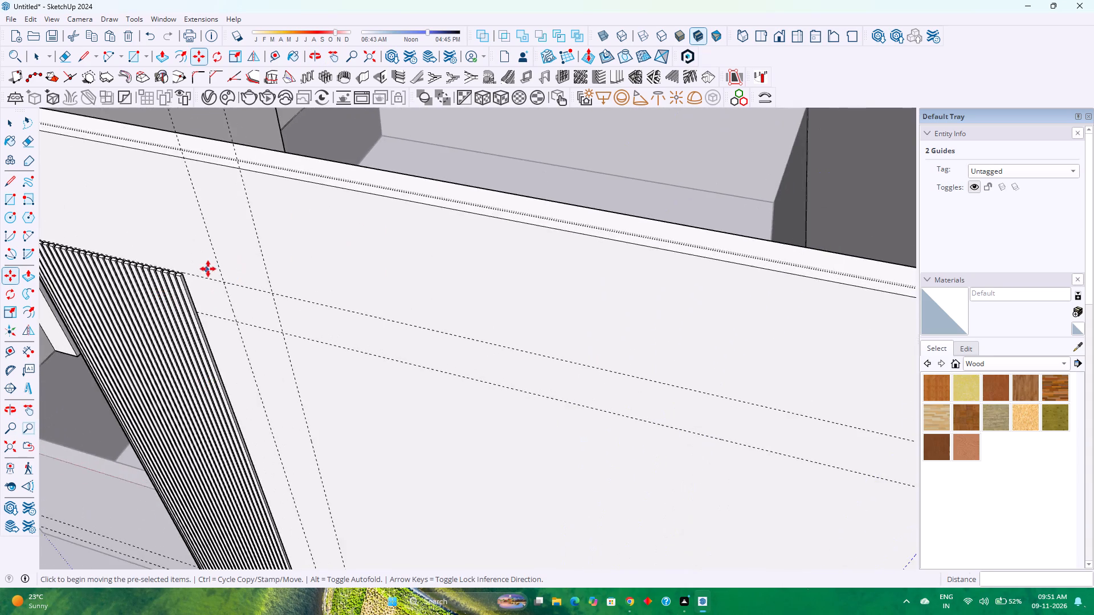
scroll(208, 269, up, 12)
middle_drag(183, 278, 324, 327)
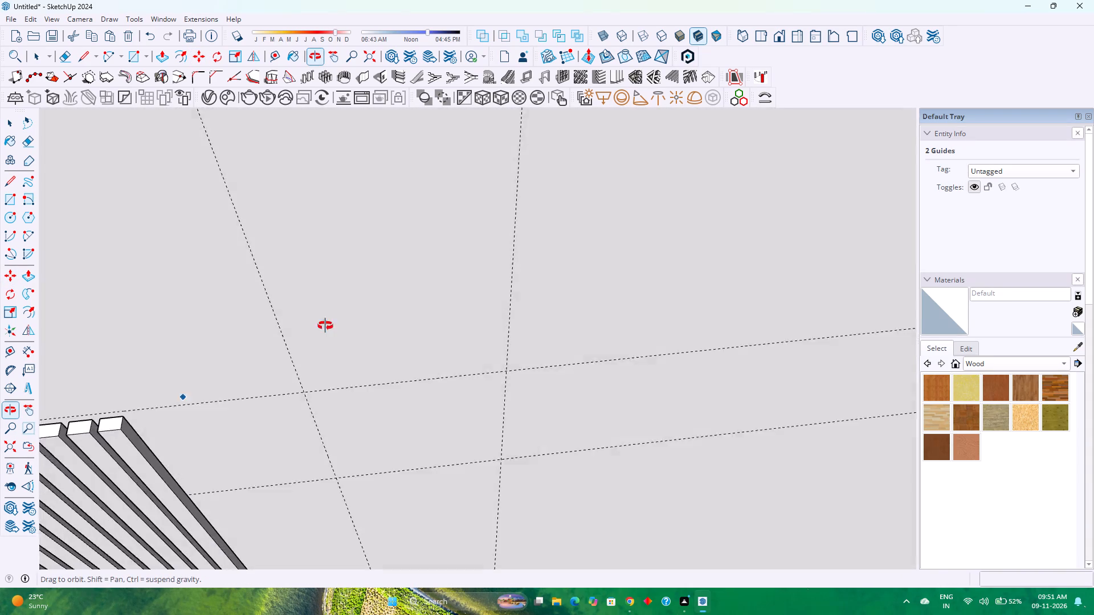
middle_click(324, 327)
scroll(328, 323, down, 20)
scroll(328, 323, up, 1)
scroll(328, 323, down, 5)
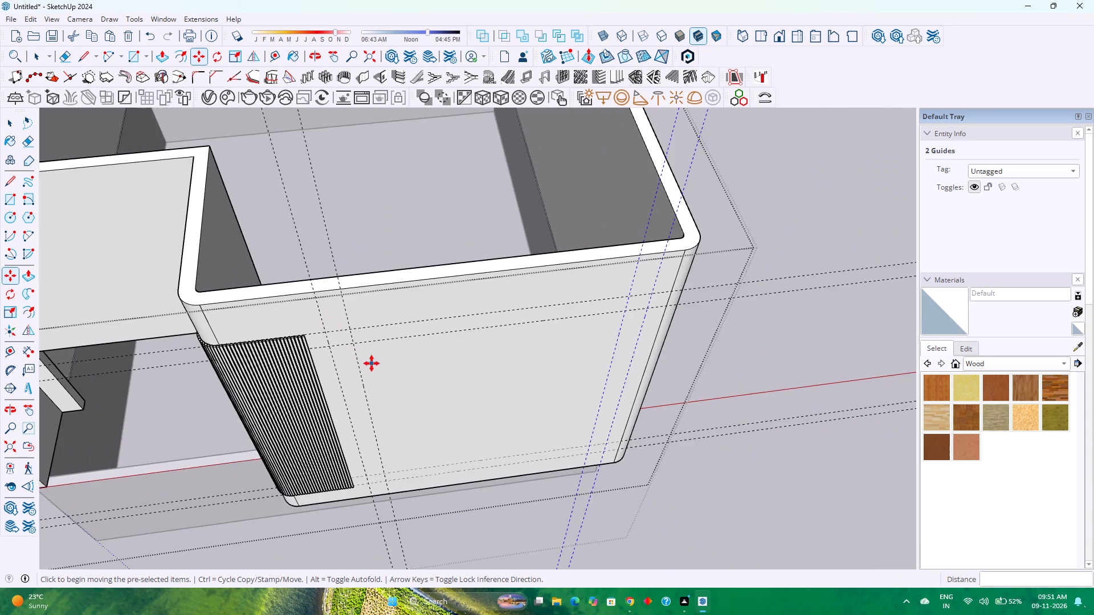
scroll(372, 363, down, 4)
middle_drag(341, 377, 263, 259)
scroll(267, 256, down, 4)
shift+middle_drag(312, 264, 355, 330)
middle_drag(391, 362, 273, 305)
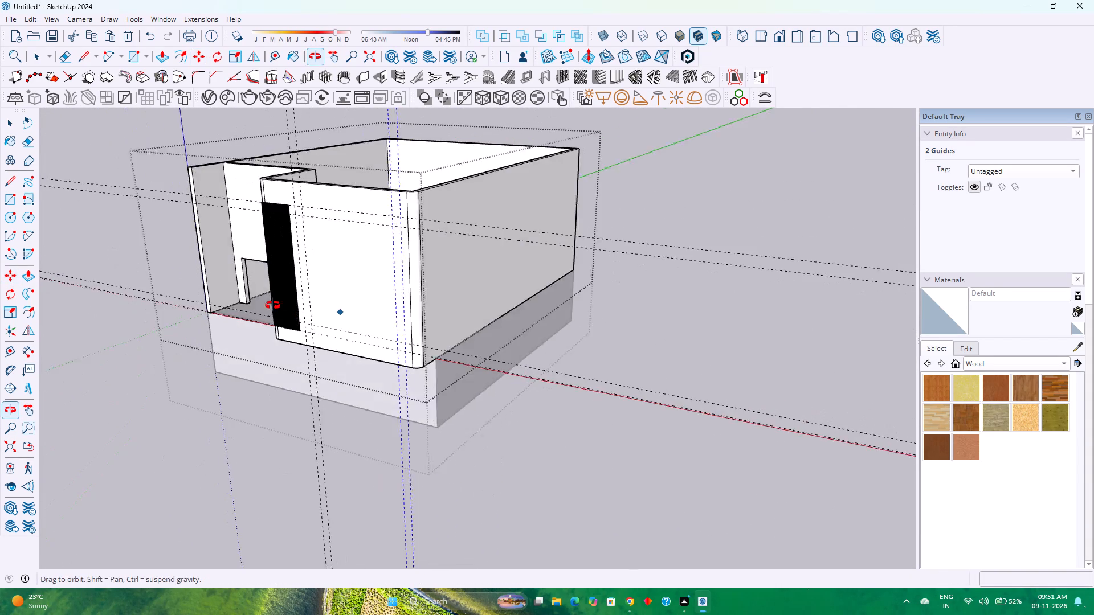
middle_drag(273, 305, 269, 304)
scroll(281, 297, up, 5)
key(r)
scroll(287, 295, down, 5)
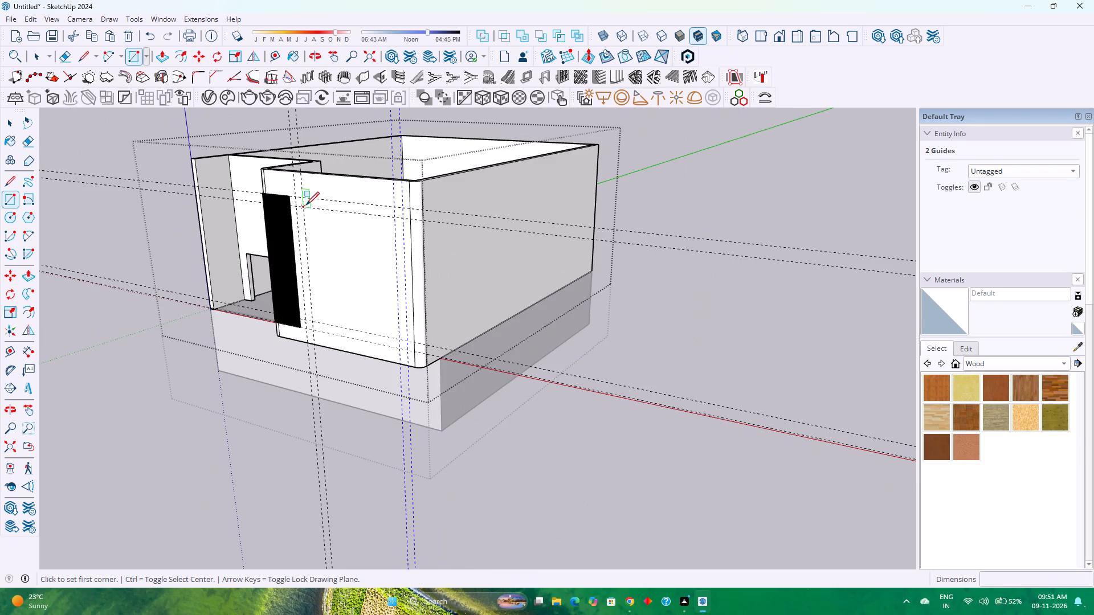
click(293, 198)
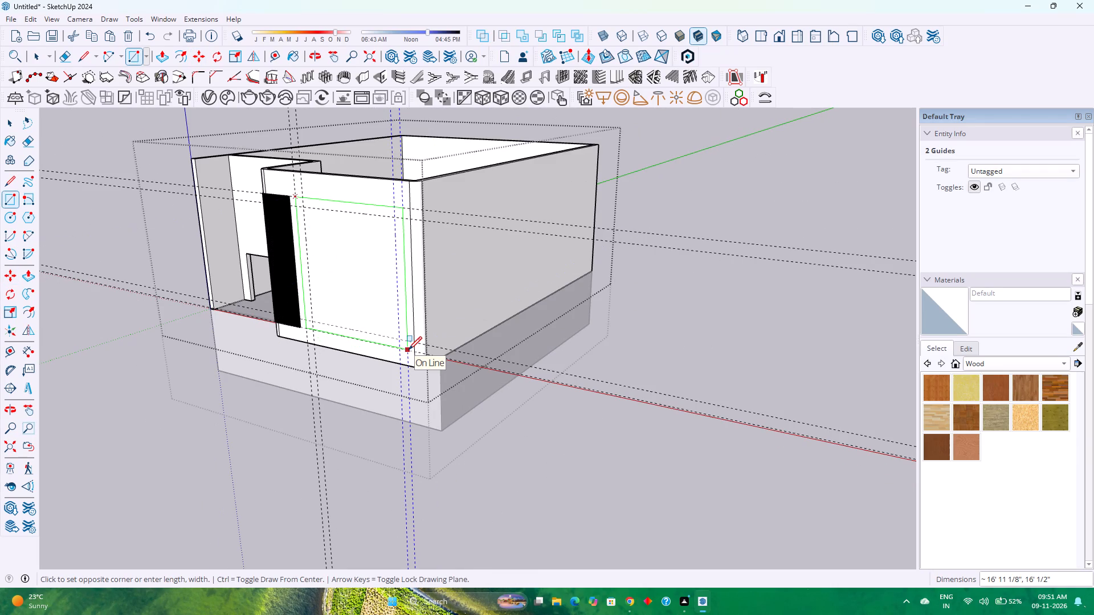
scroll(407, 350, up, 9)
click(407, 350)
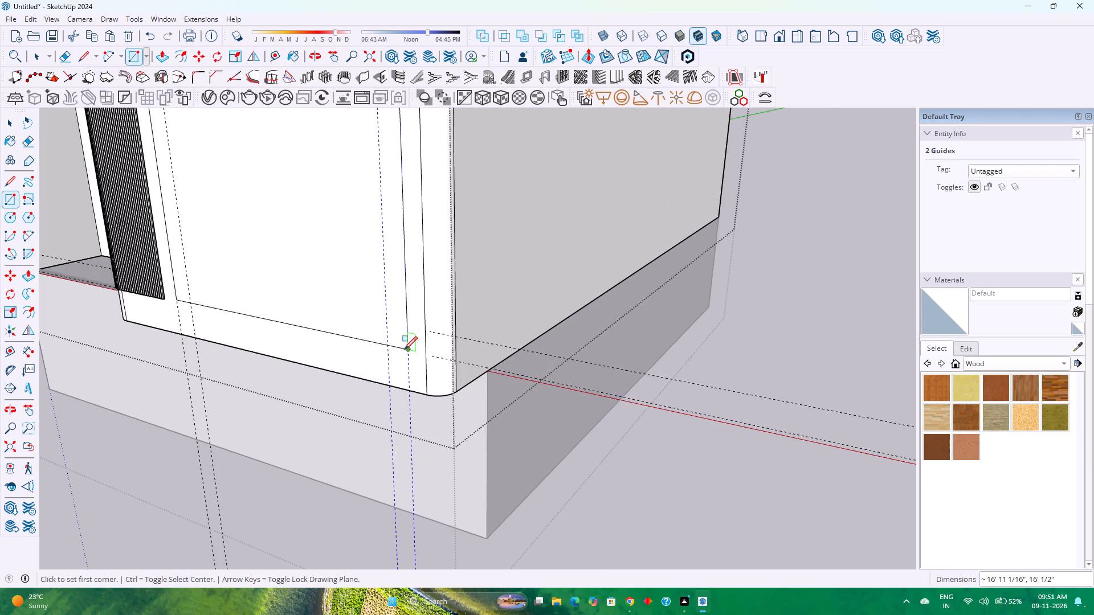
Move the two lower horizontal guides together about 3/8" along the green axis onto the front wall's face.
scroll(362, 321, down, 5)
shift+middle_drag(331, 274, 429, 408)
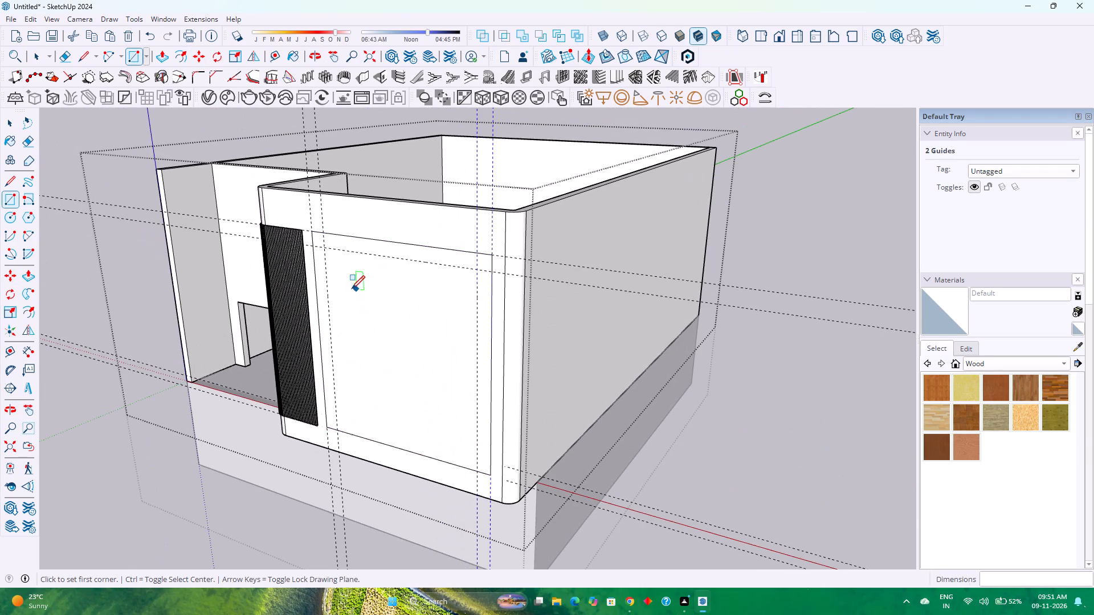
middle_drag(350, 289, 418, 228)
middle_drag(427, 223, 456, 230)
middle_click(456, 230)
key(space)
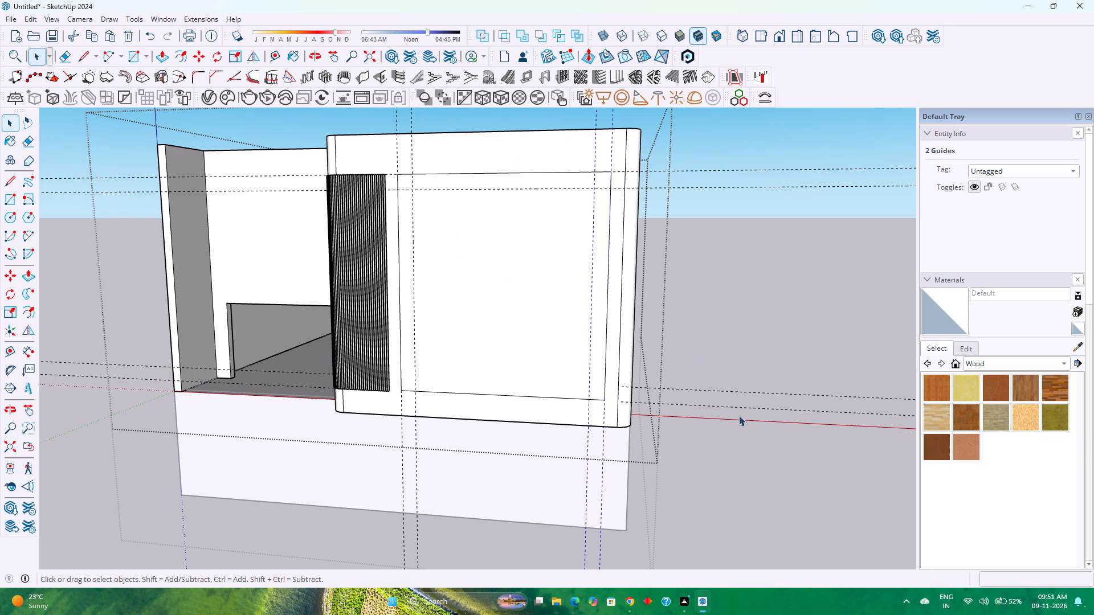
drag(739, 416, 709, 355)
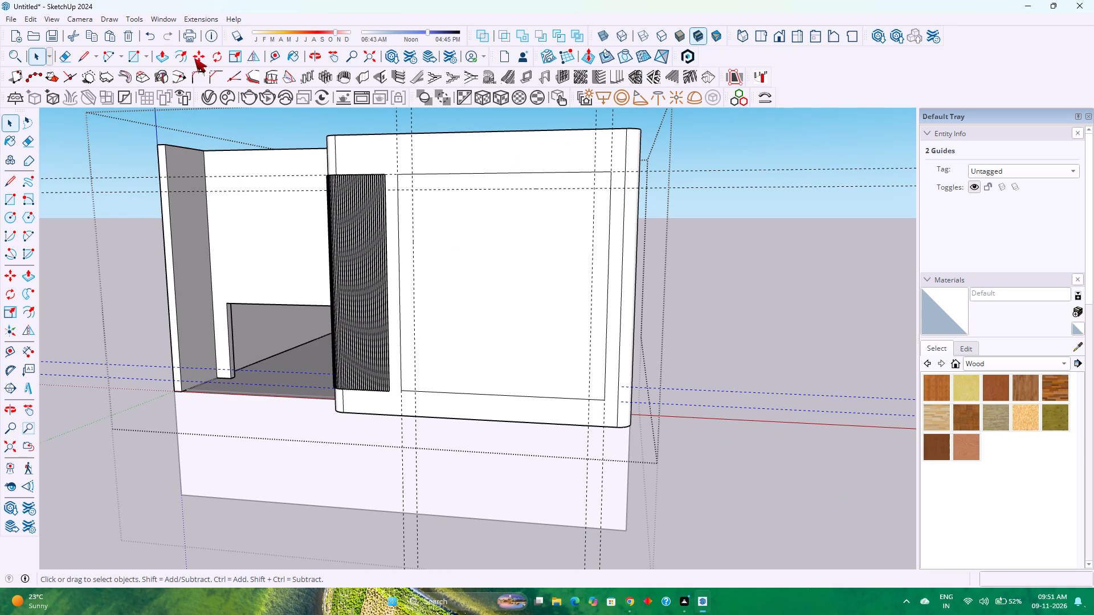
click(195, 58)
scroll(628, 397, up, 3)
middle_drag(628, 397, 338, 462)
middle_click(338, 464)
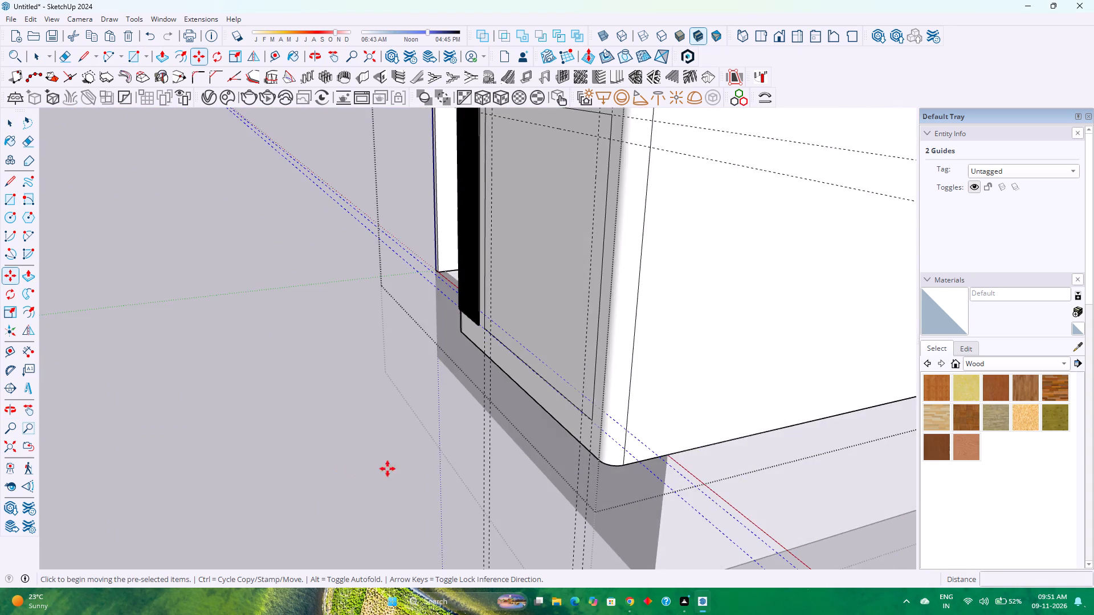
scroll(549, 424, up, 8)
shift+middle_drag(667, 370, 591, 422)
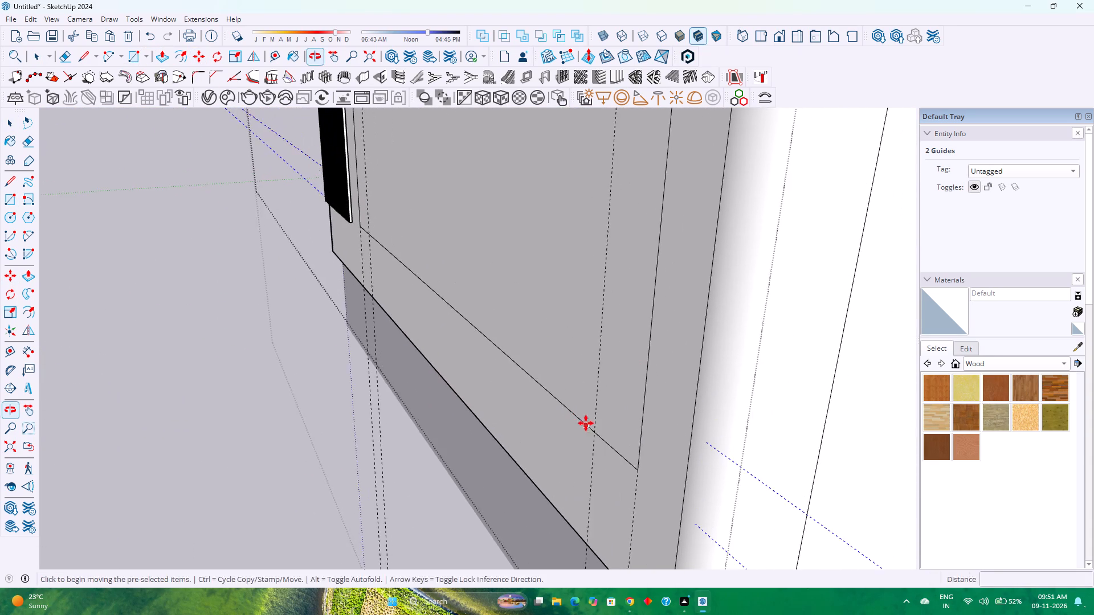
middle_drag(586, 422, 642, 482)
key(k)
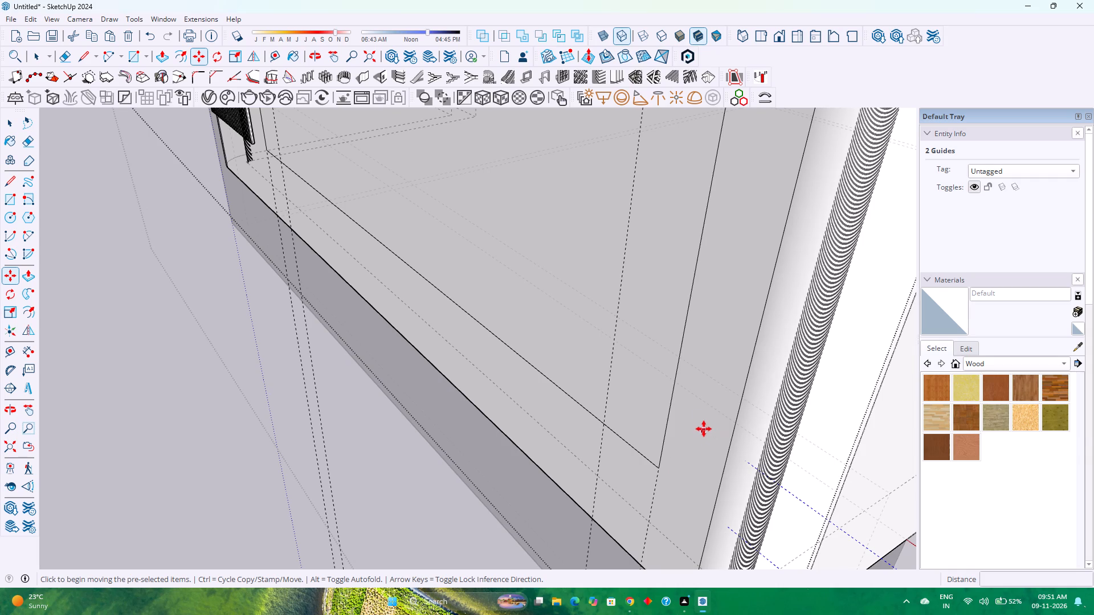
scroll(696, 425, up, 8)
middle_drag(651, 420, 639, 405)
middle_click(639, 405)
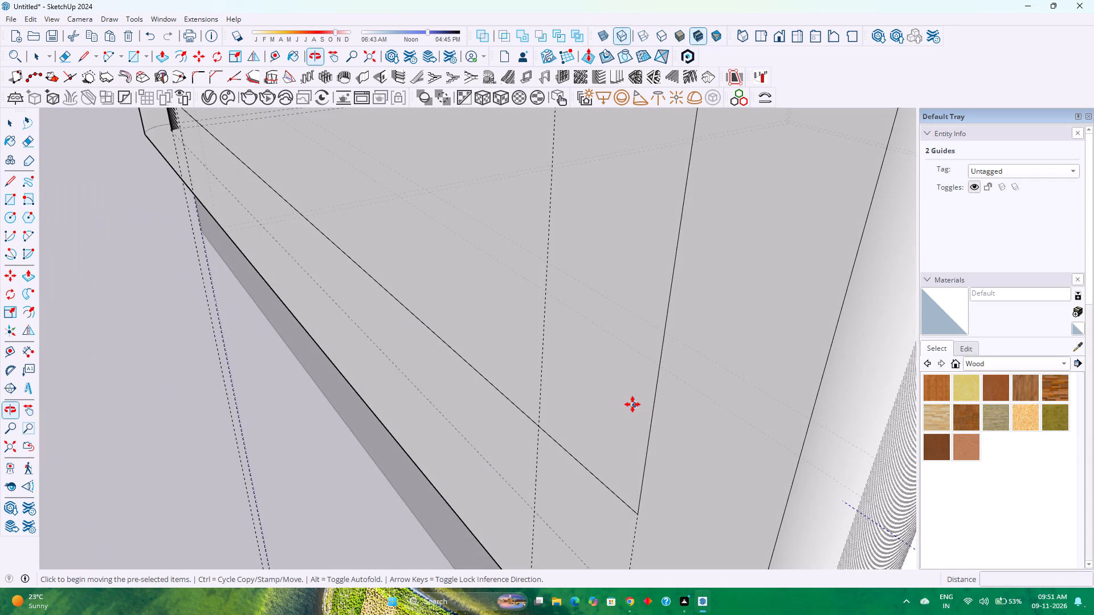
key(k)
scroll(636, 408, down, 5)
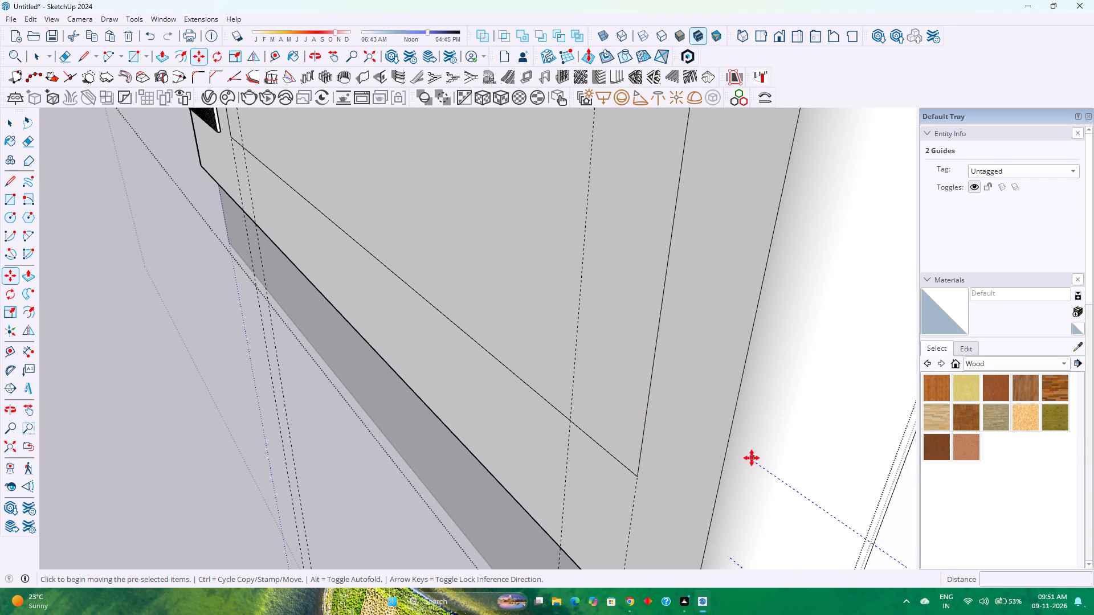
click(755, 460)
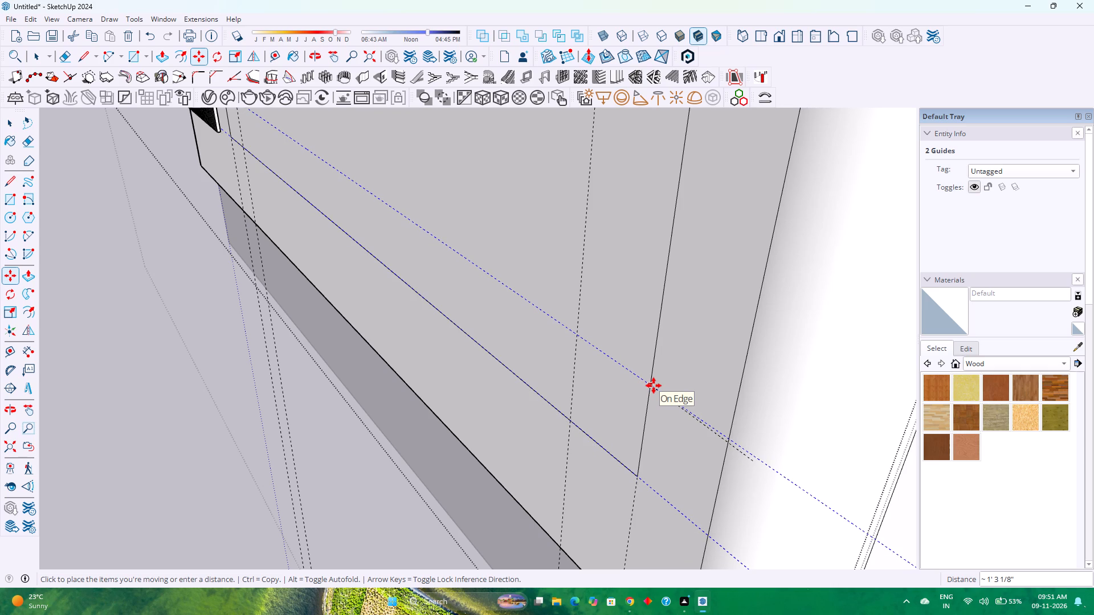
key(Left)
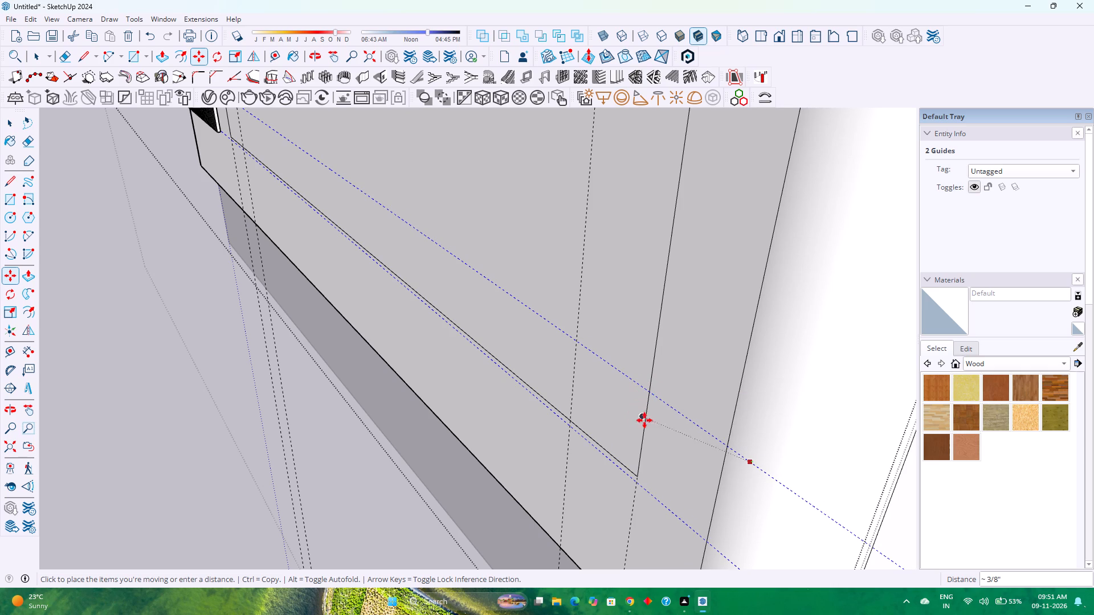
key(Left)
key(Right)
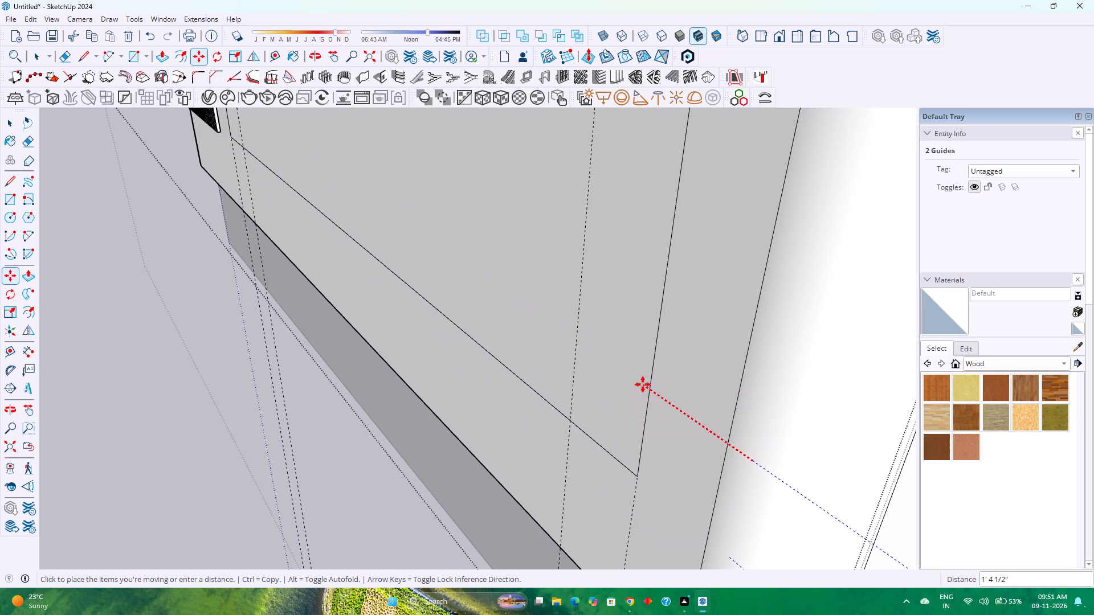
key(Left)
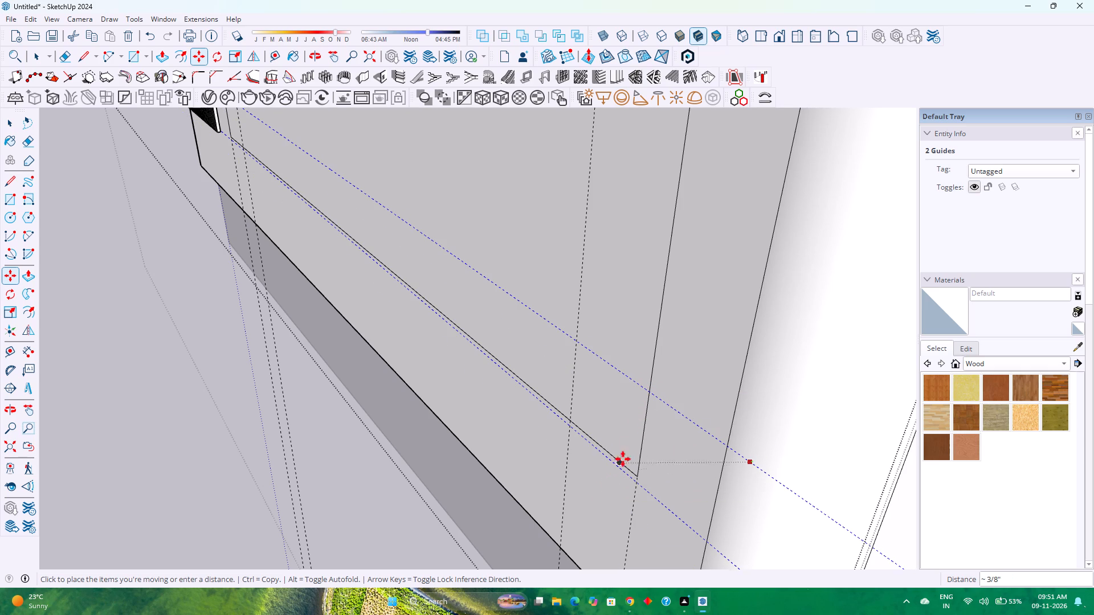
click(653, 359)
Move the rectangle's face about 15/16" so its lower corner away from the slats meets the outer guides' intersection.
middle_drag(587, 463, 754, 405)
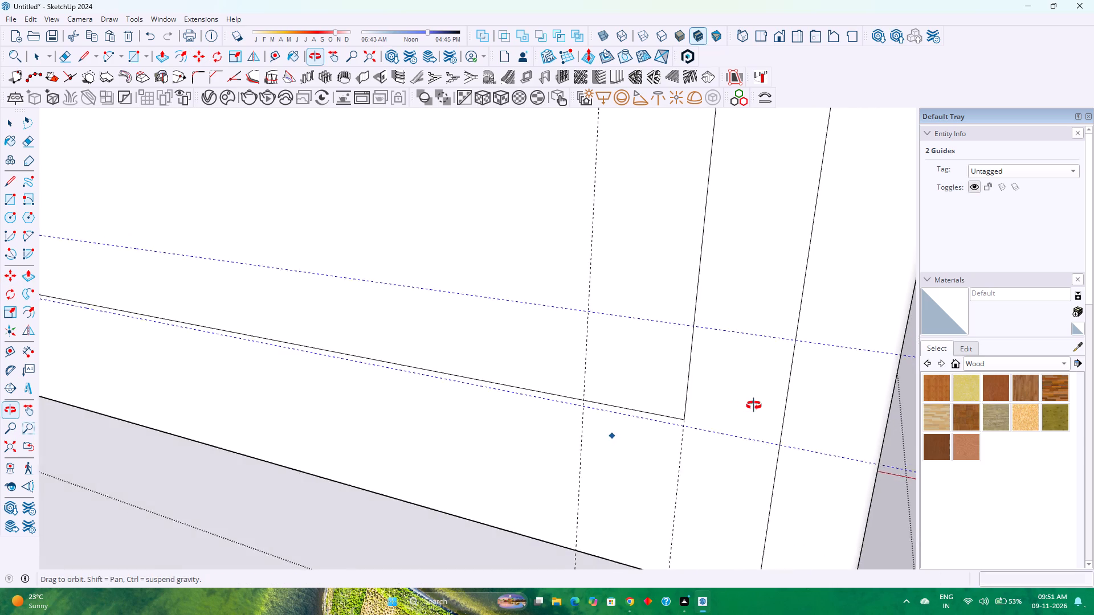
middle_click(755, 405)
middle_drag(754, 405, 754, 405)
scroll(746, 408, down, 13)
key(space)
click(639, 327)
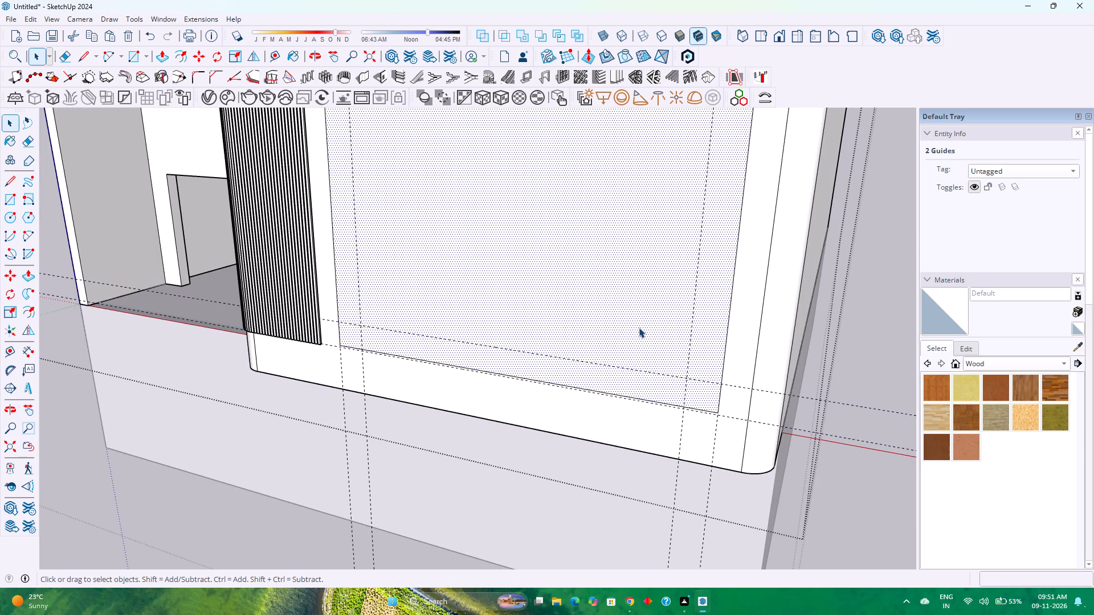
key(m)
scroll(712, 397, up, 7)
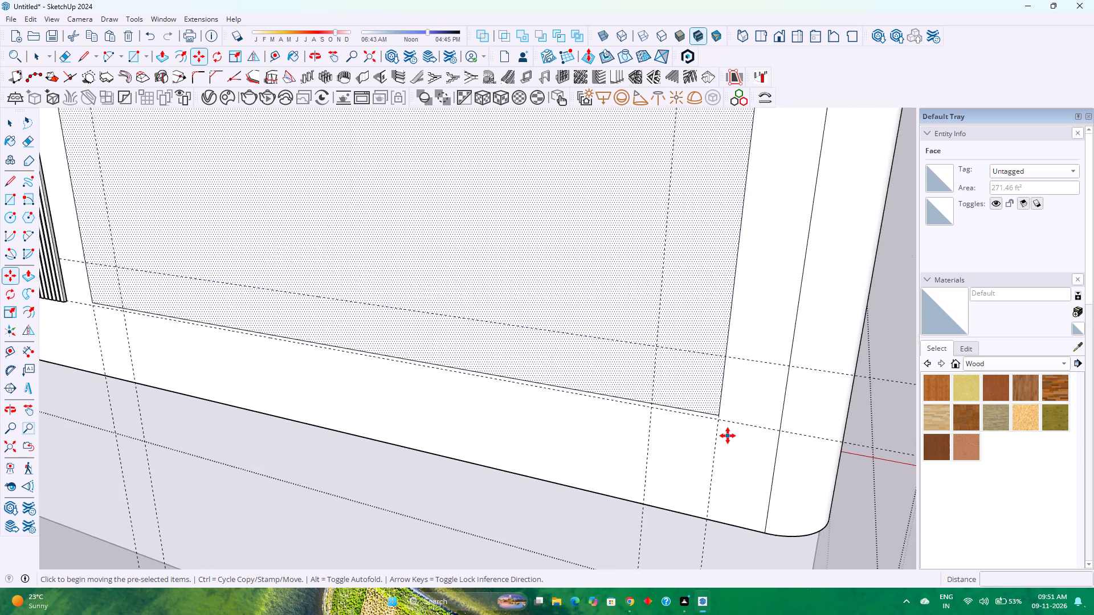
scroll(728, 436, up, 7)
click(712, 401)
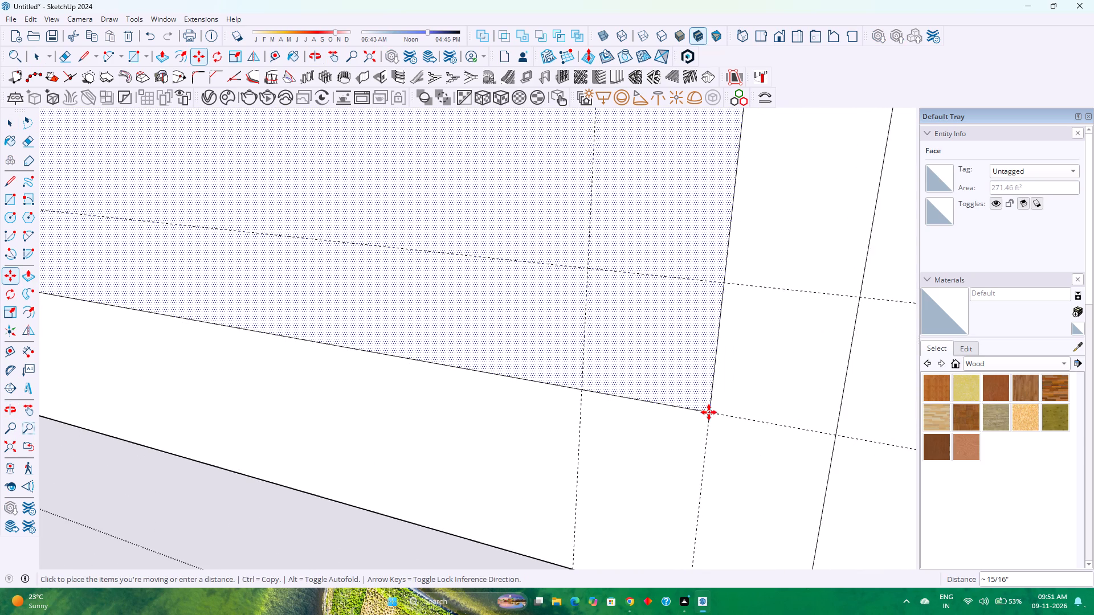
click(709, 412)
Move the rectangle's top edge up about 15/16" so its end beside the slats meets the outer guides' intersection.
scroll(549, 416, down, 19)
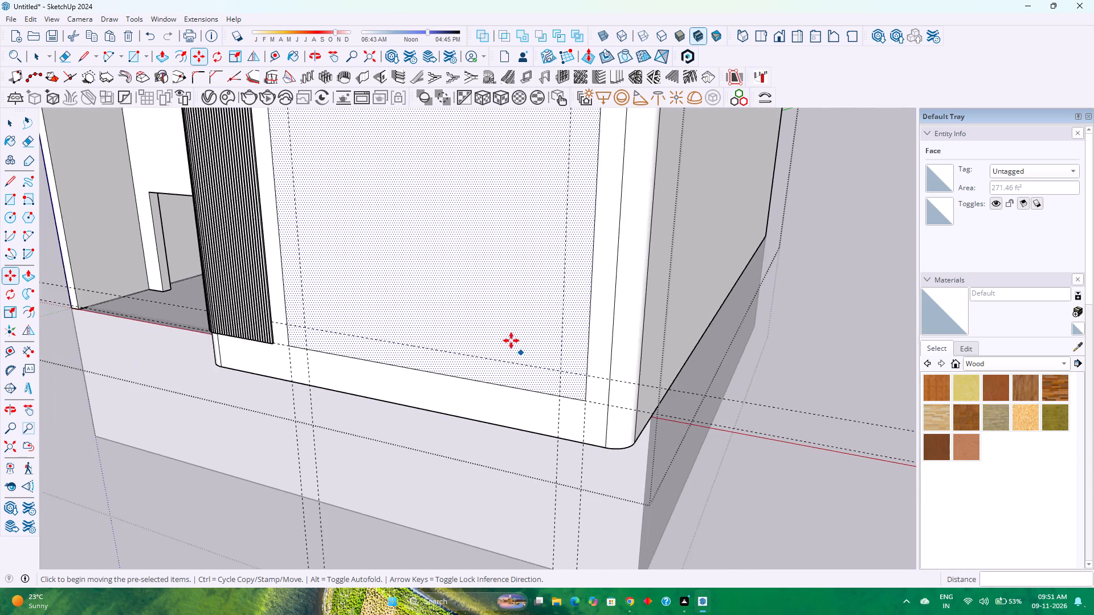
scroll(511, 341, down, 4)
shift+middle_drag(551, 298, 571, 467)
scroll(484, 206, up, 4)
scroll(510, 256, down, 4)
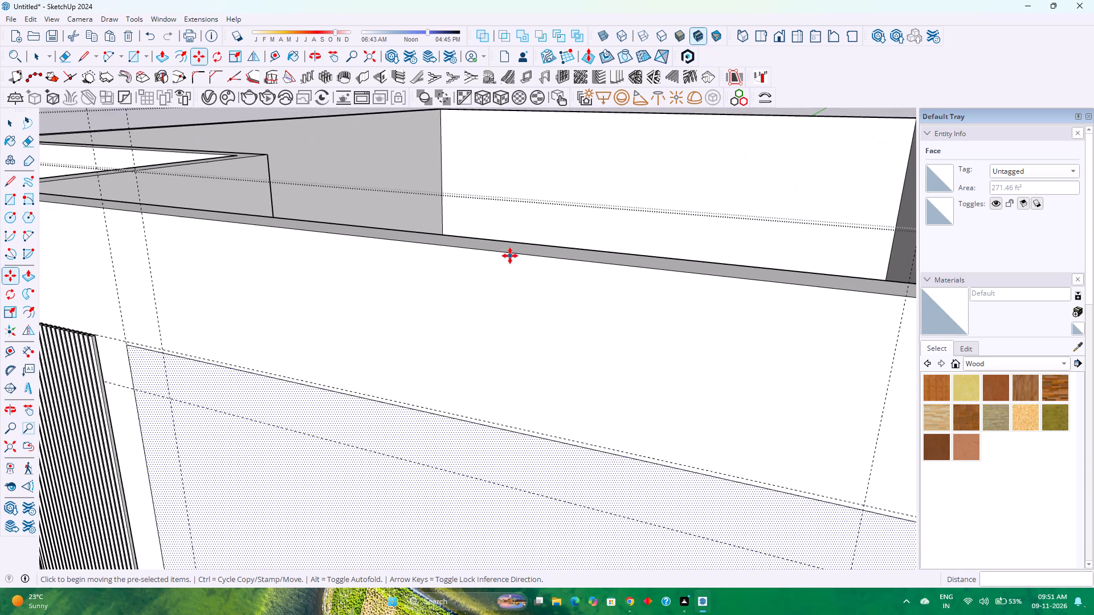
middle_drag(401, 330, 515, 301)
scroll(402, 319, down, 5)
key(space)
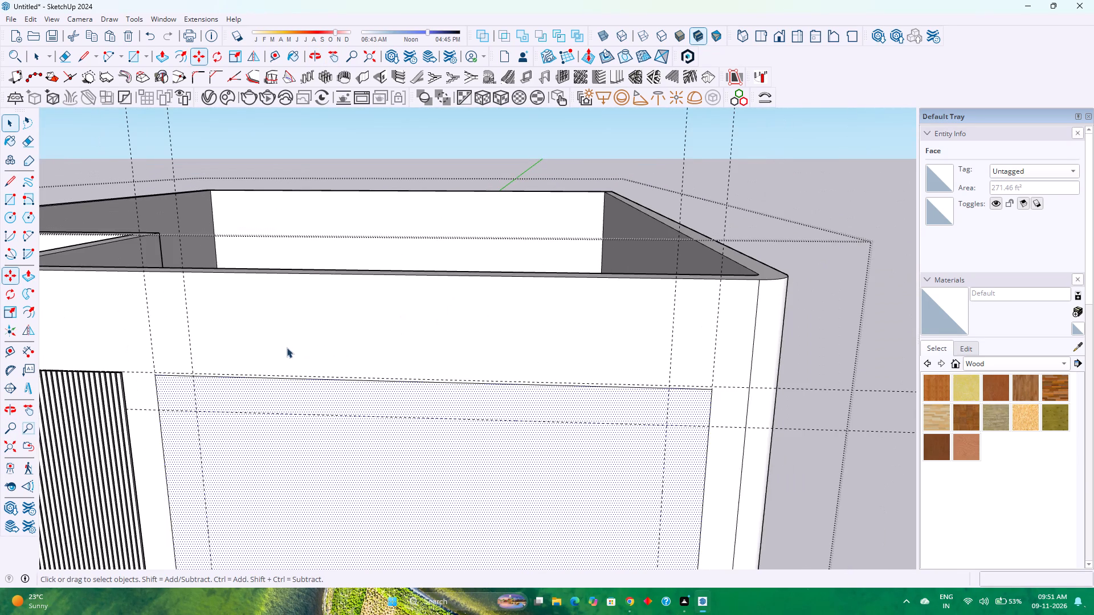
scroll(281, 357, up, 1)
scroll(221, 385, up, 1)
click(221, 379)
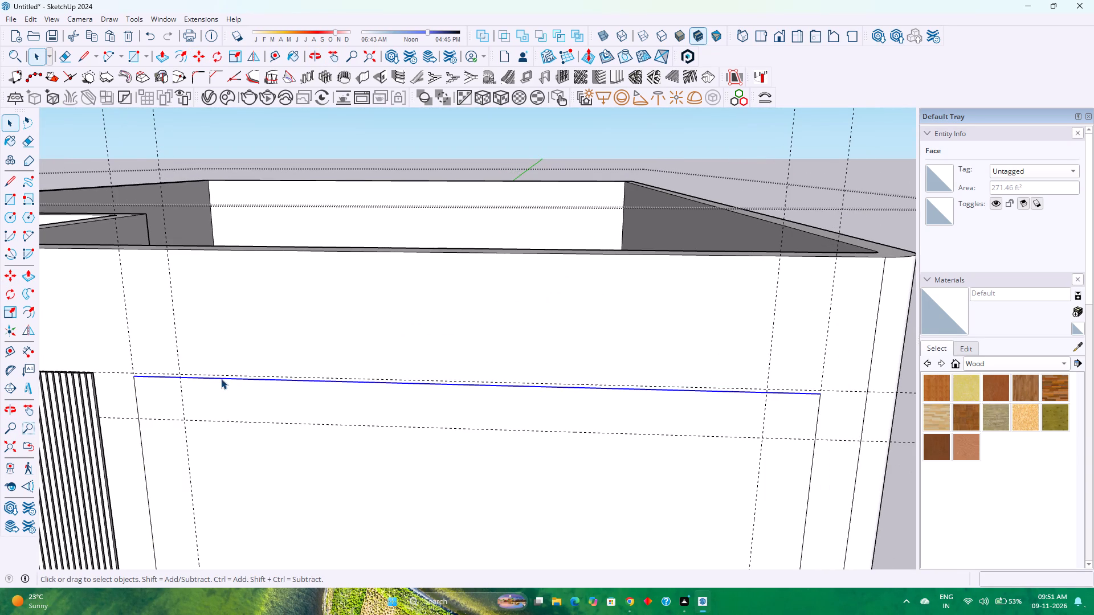
key(m)
scroll(126, 375, up, 8)
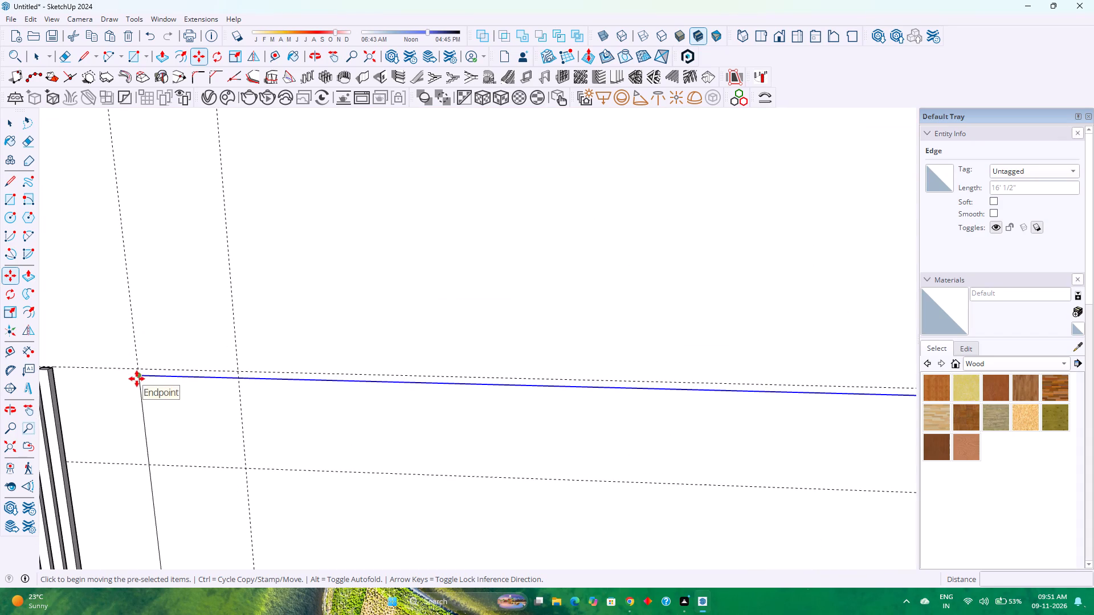
click(137, 378)
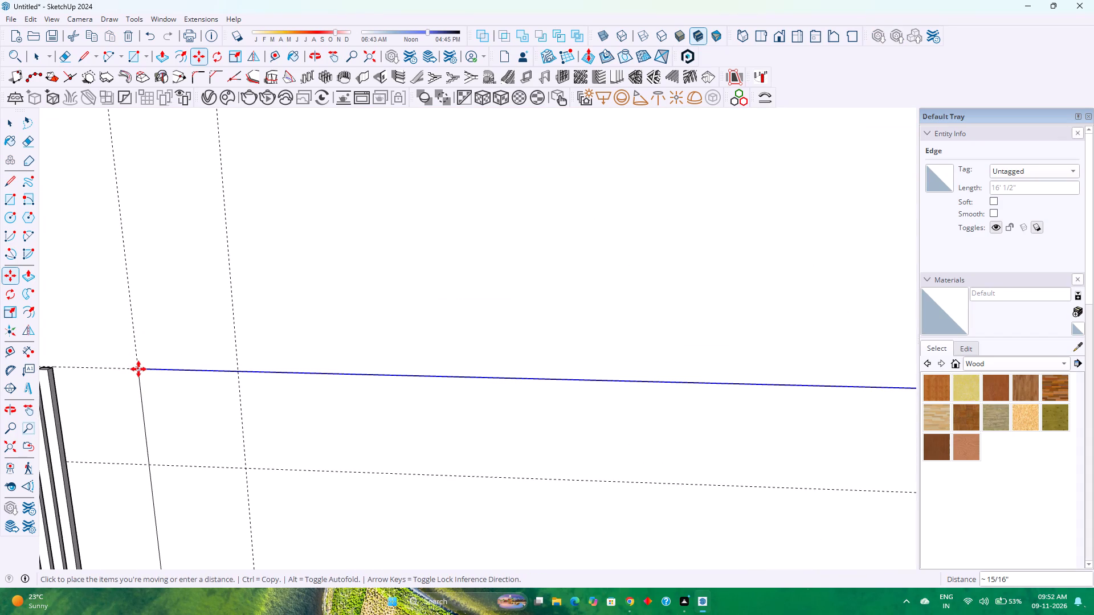
click(138, 369)
Round the rectangle's upper corner beside the slats with a tangent arc between the points where the inner guides meet its edges.
scroll(293, 334, down, 7)
middle_drag(391, 281, 242, 389)
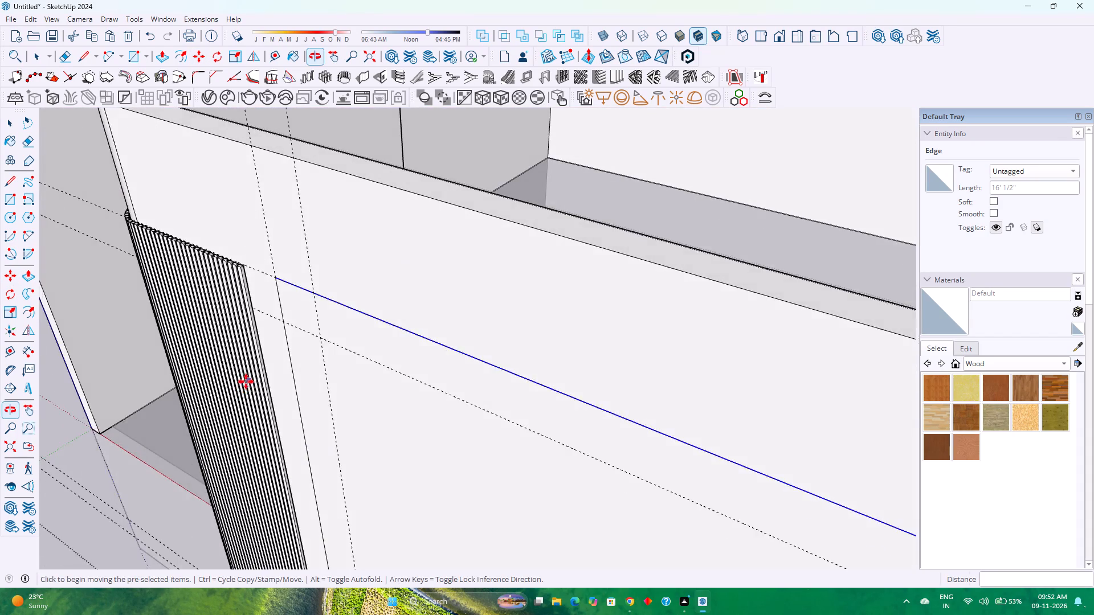
scroll(246, 382, down, 5)
middle_drag(259, 398, 383, 319)
middle_click(383, 319)
scroll(402, 303, down, 7)
key(a)
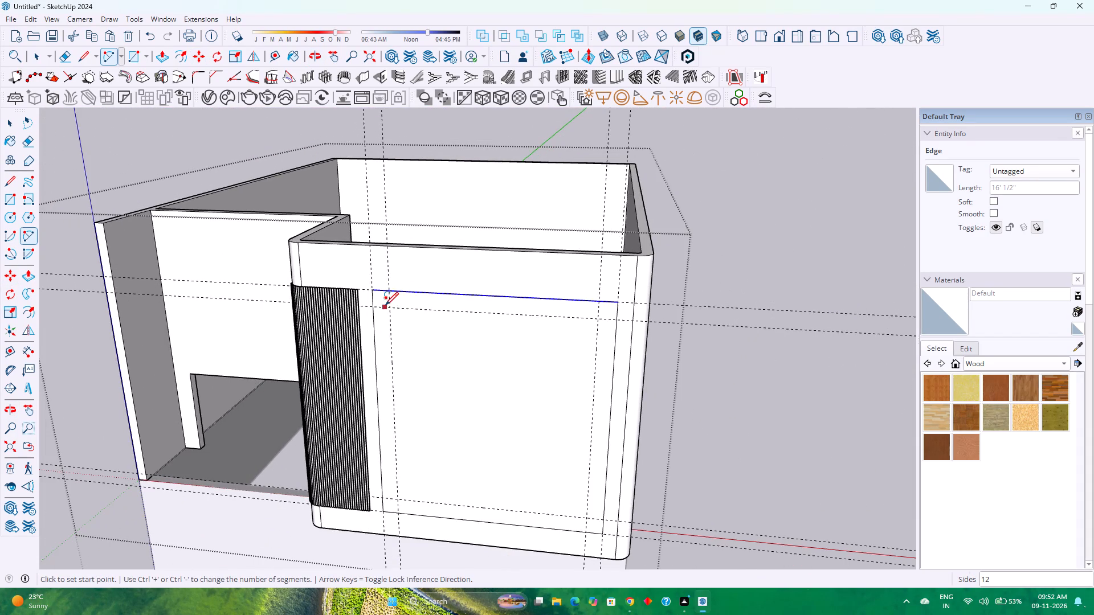
scroll(385, 305, up, 10)
click(353, 307)
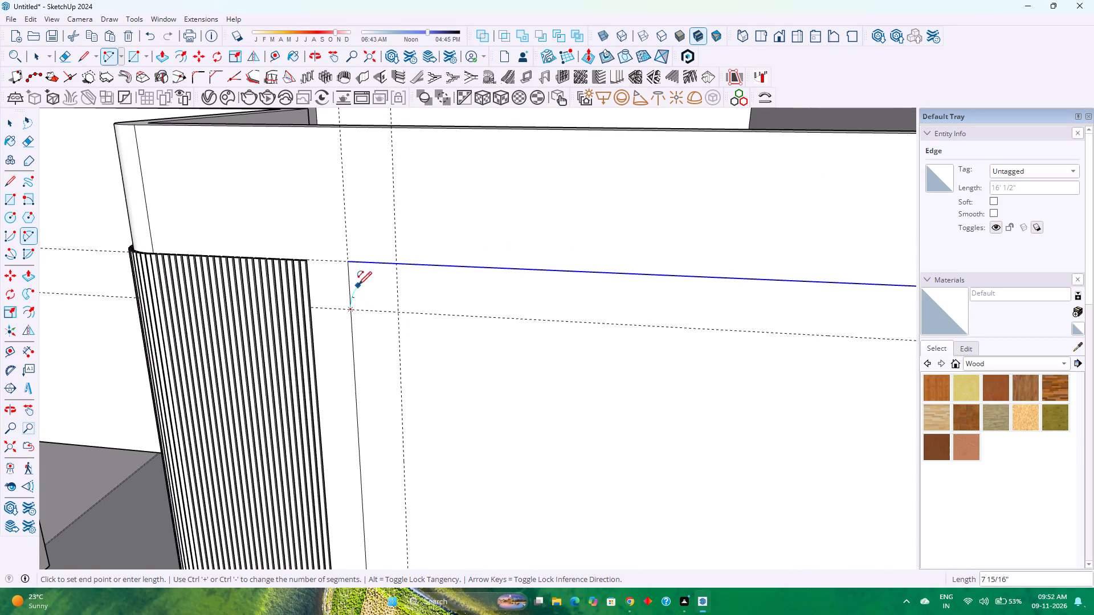
double_click(398, 265)
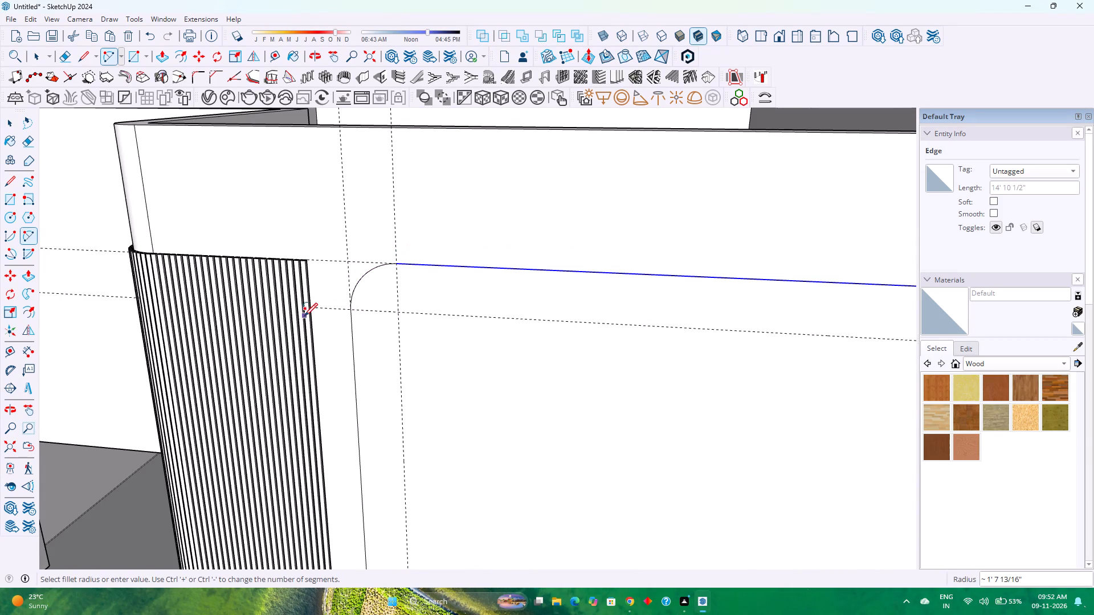
scroll(304, 316, down, 12)
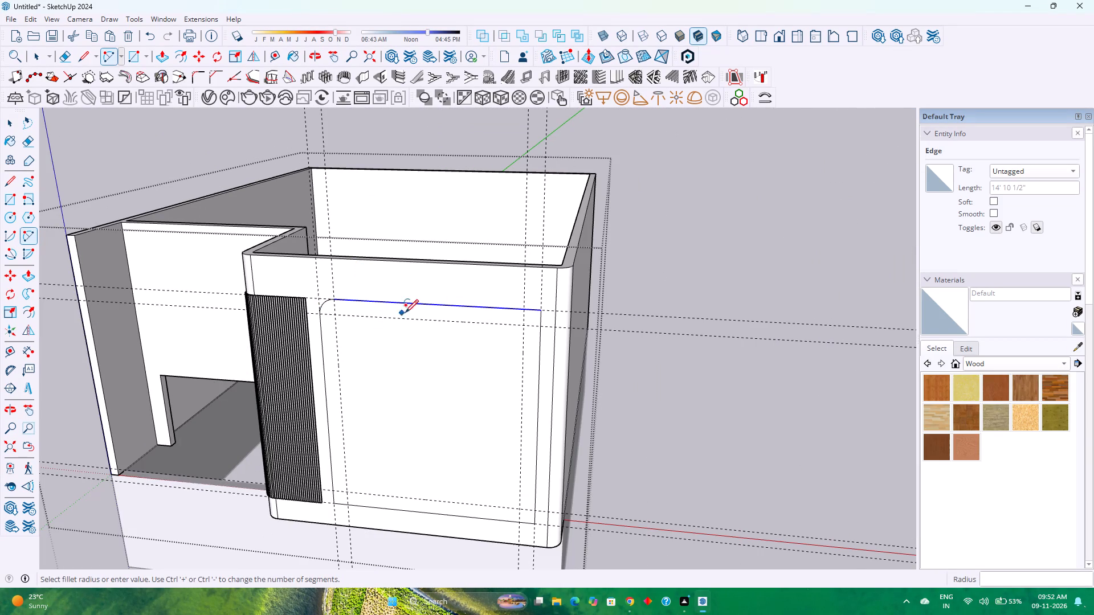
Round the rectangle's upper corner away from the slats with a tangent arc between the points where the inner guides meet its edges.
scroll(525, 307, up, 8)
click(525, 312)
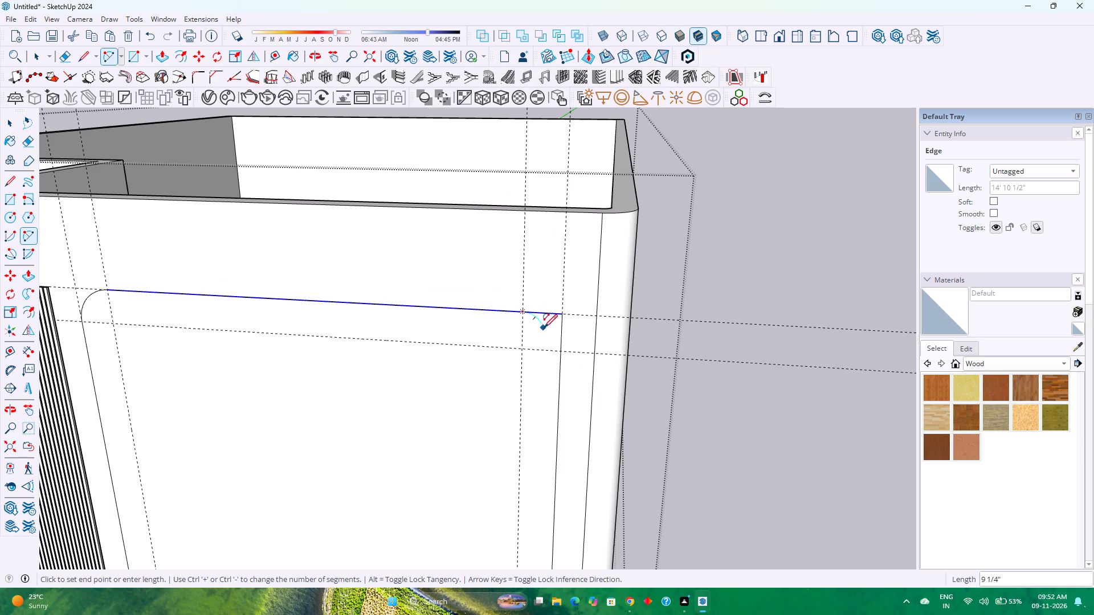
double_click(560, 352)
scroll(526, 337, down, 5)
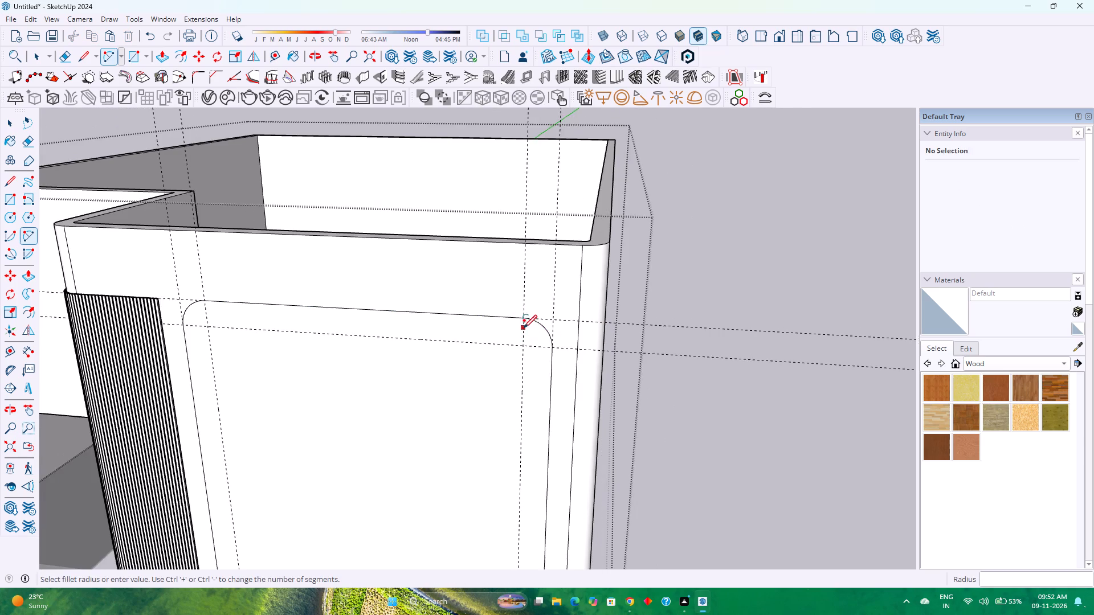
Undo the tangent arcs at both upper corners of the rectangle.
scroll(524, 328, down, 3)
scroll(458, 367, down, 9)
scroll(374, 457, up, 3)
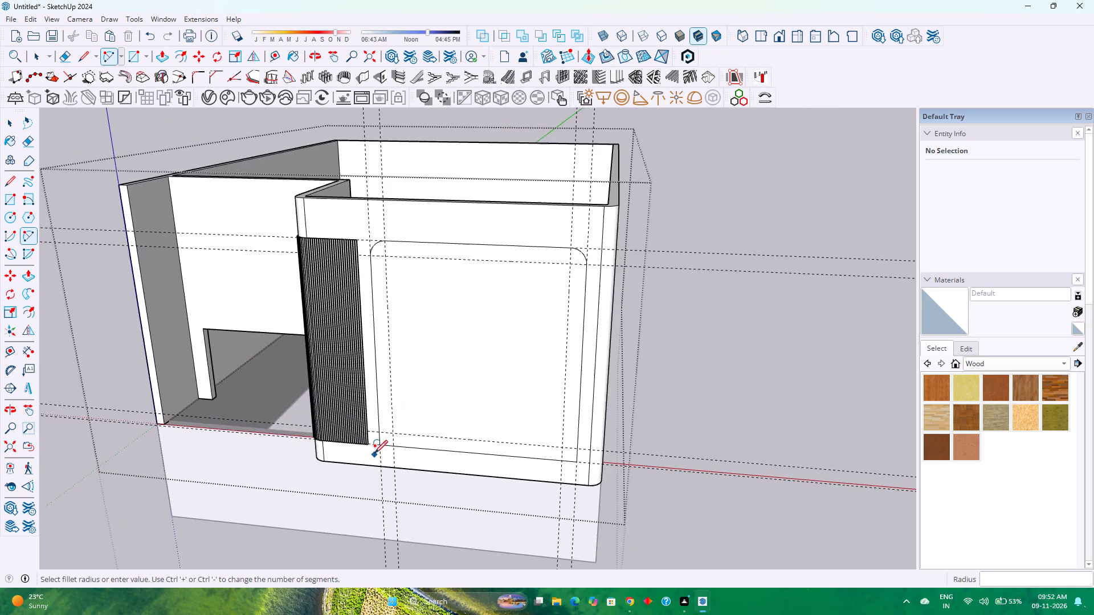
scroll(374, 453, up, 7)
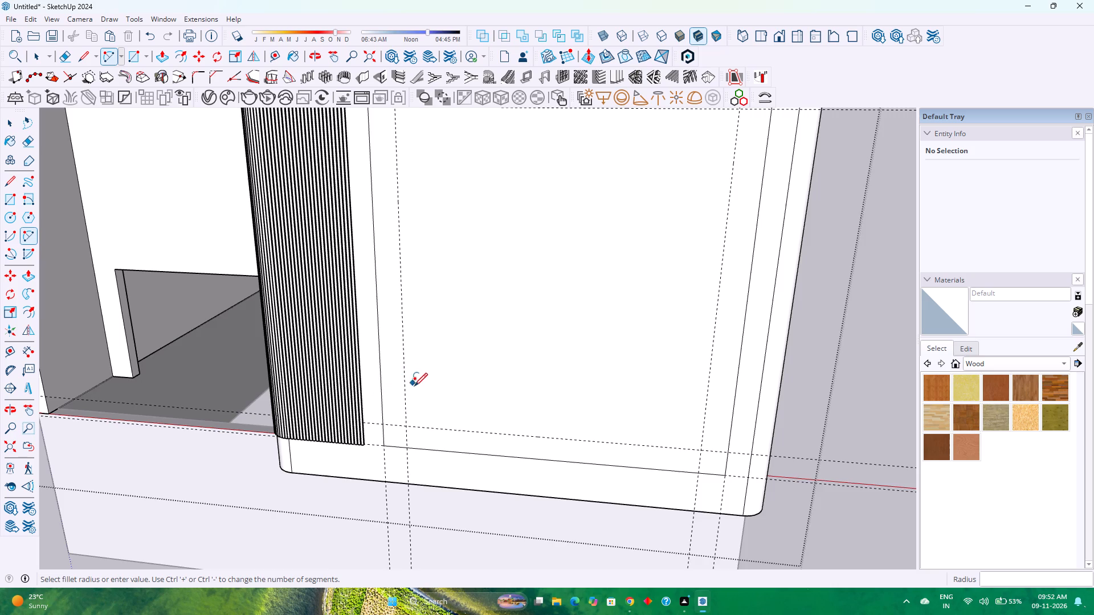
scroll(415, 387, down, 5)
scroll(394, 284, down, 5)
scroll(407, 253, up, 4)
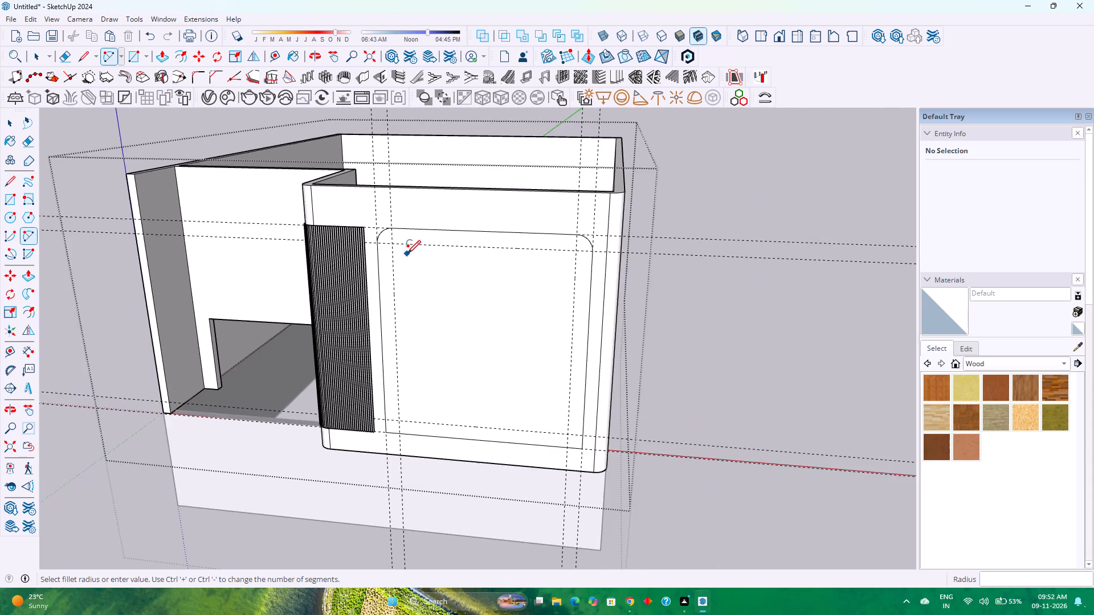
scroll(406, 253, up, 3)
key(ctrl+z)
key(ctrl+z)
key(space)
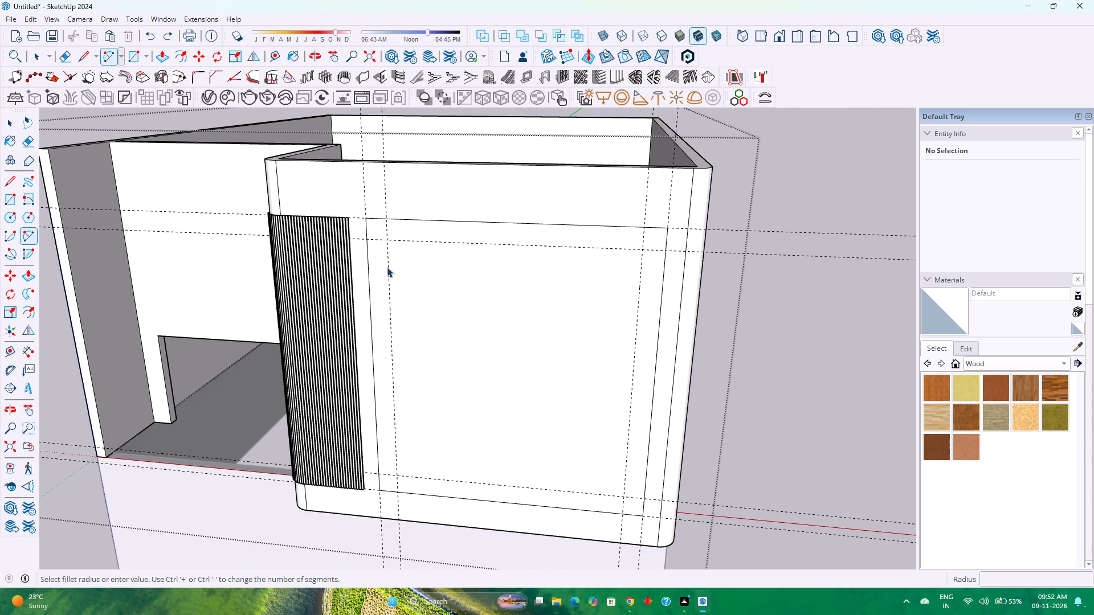
Delete the four inner guides, two vertical and two horizontal, keeping the outer guides along the rectangle's edges.
click(385, 194)
key(Delete)
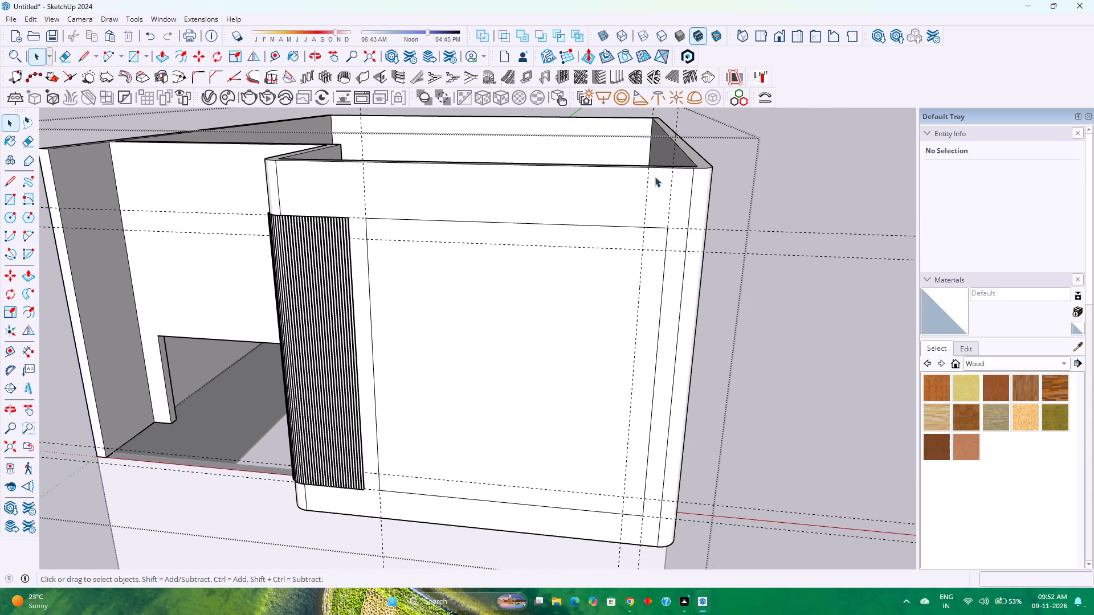
click(646, 199)
key(Delete)
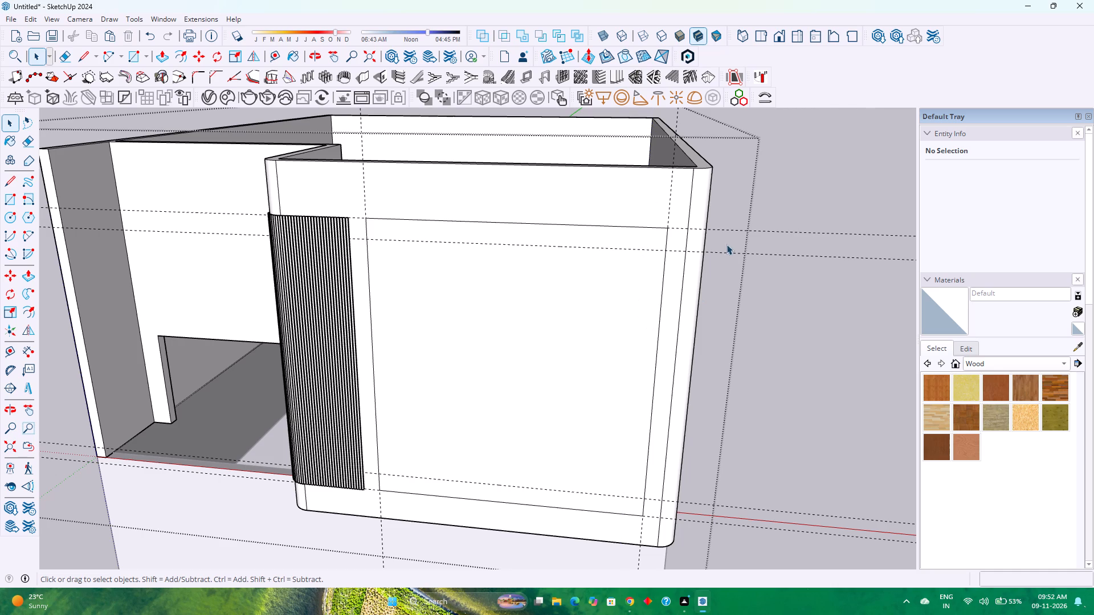
click(718, 252)
key(Delete)
click(504, 486)
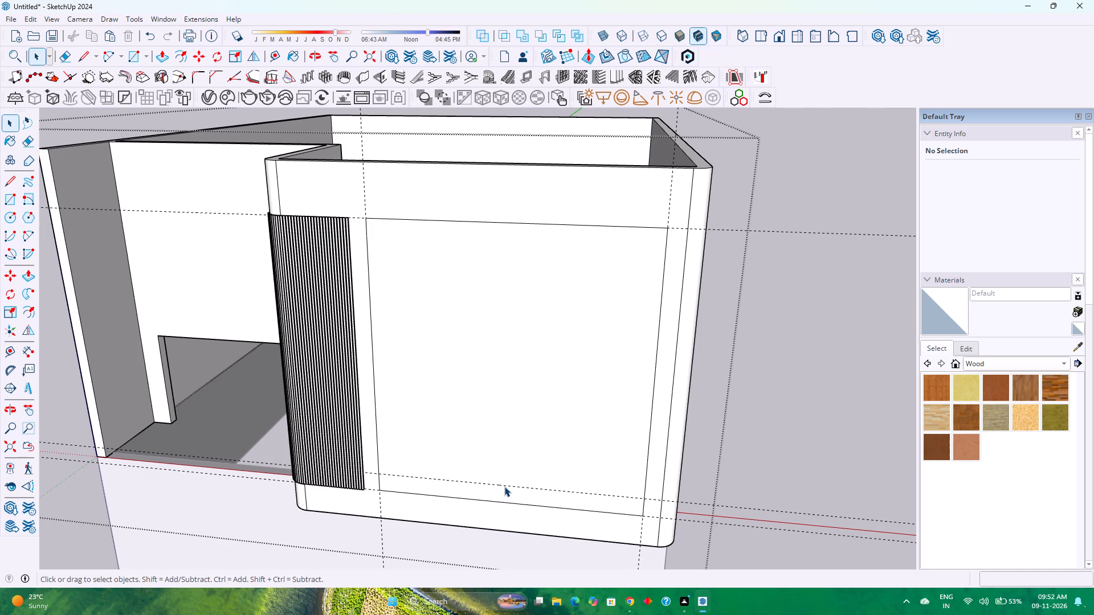
key(Delete)
Place a vertical guide 1'6" inside the rectangle from its edge beside the slats.
scroll(344, 303, down, 1)
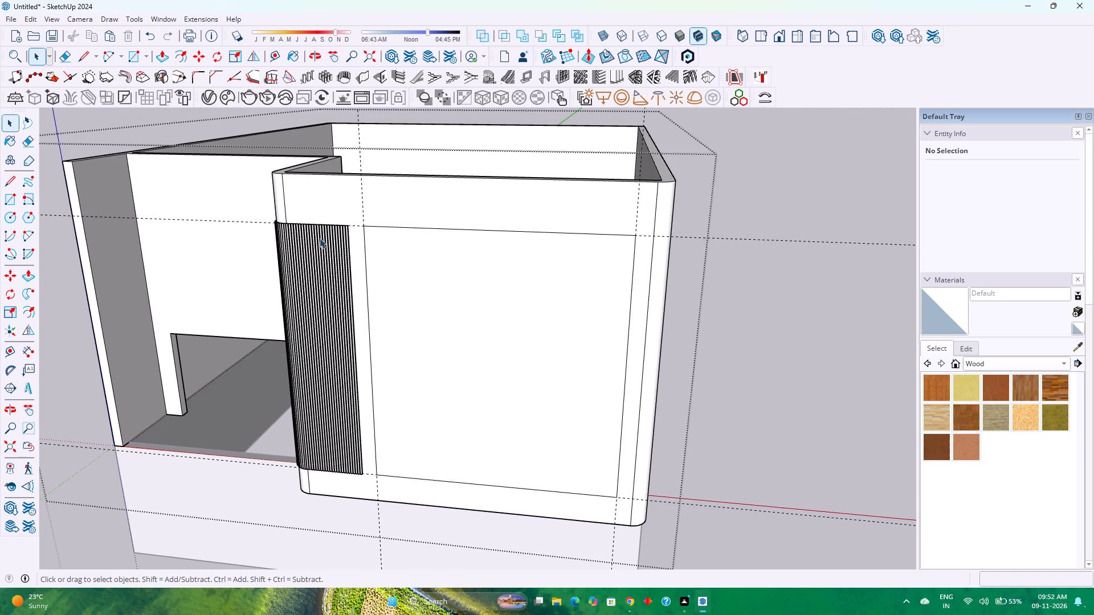
scroll(338, 222, down, 2)
middle_drag(409, 216, 304, 184)
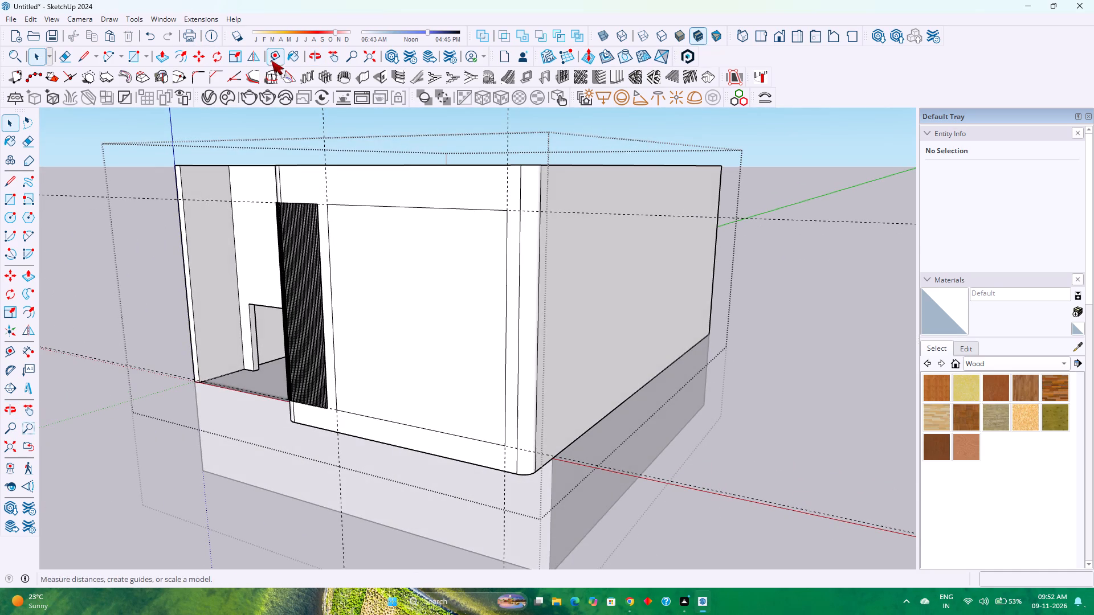
click(277, 56)
click(334, 299)
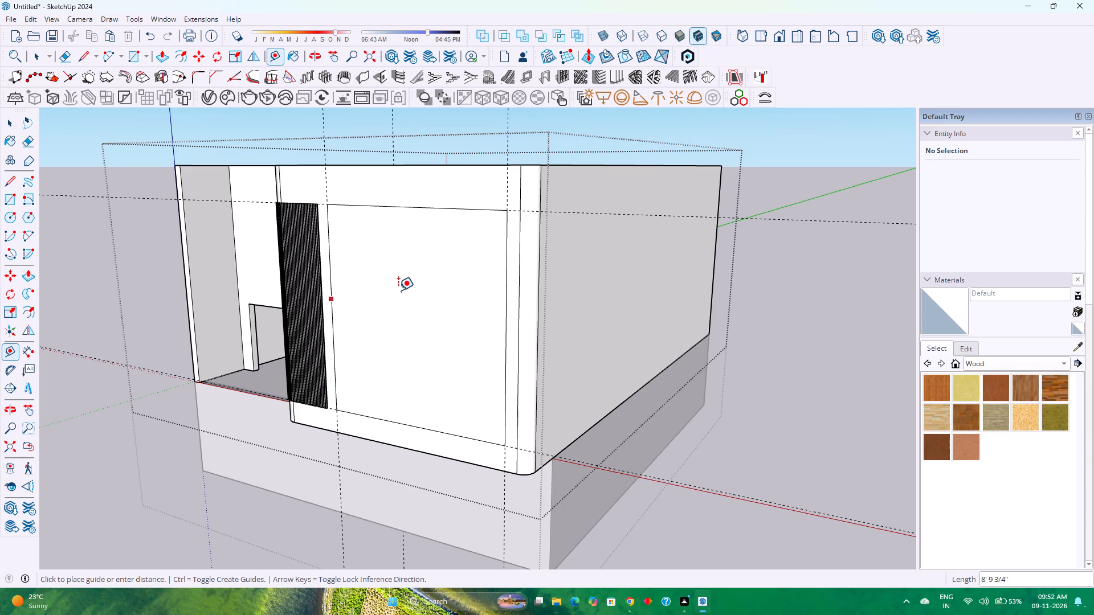
text(1'6")
key(Return)
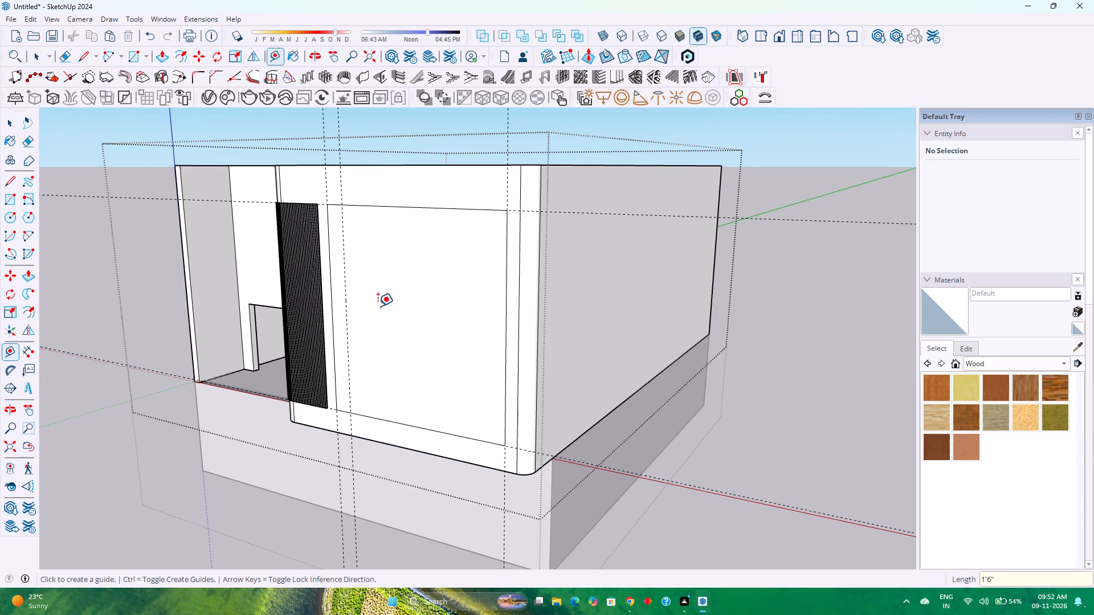
Place a horizontal guide 1'6" below the rectangle's top edge.
scroll(378, 306, up, 4)
scroll(365, 304, down, 2)
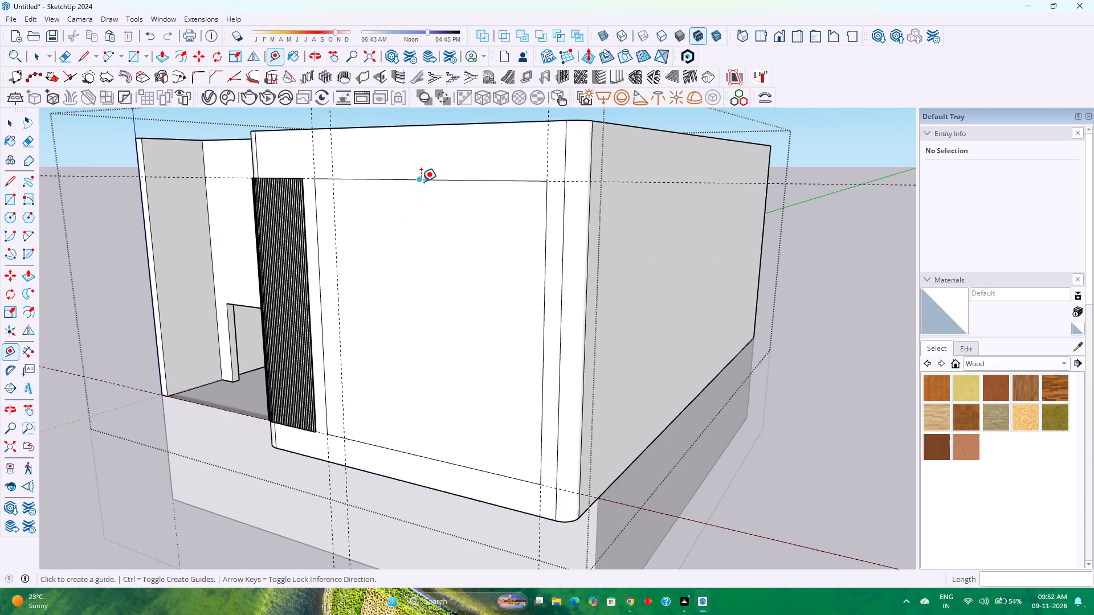
click(421, 182)
click(415, 202)
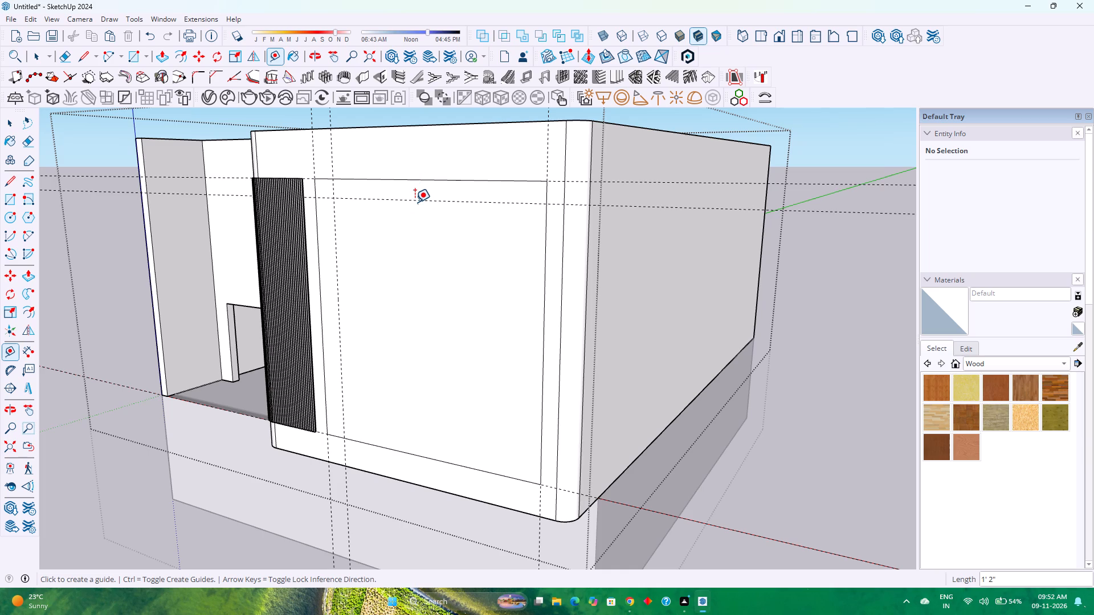
text(1'6")
key(Return)
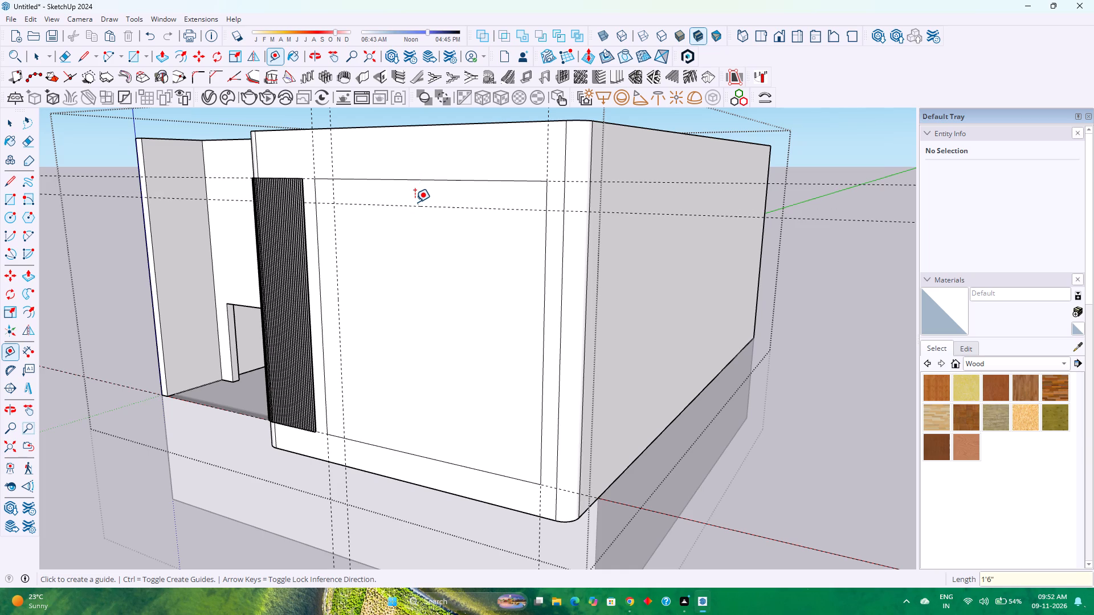
Place guides 1'6" inside the rectangle from its vertical edge away from the slats and from its bottom edge.
middle_drag(361, 305, 453, 306)
middle_click(453, 306)
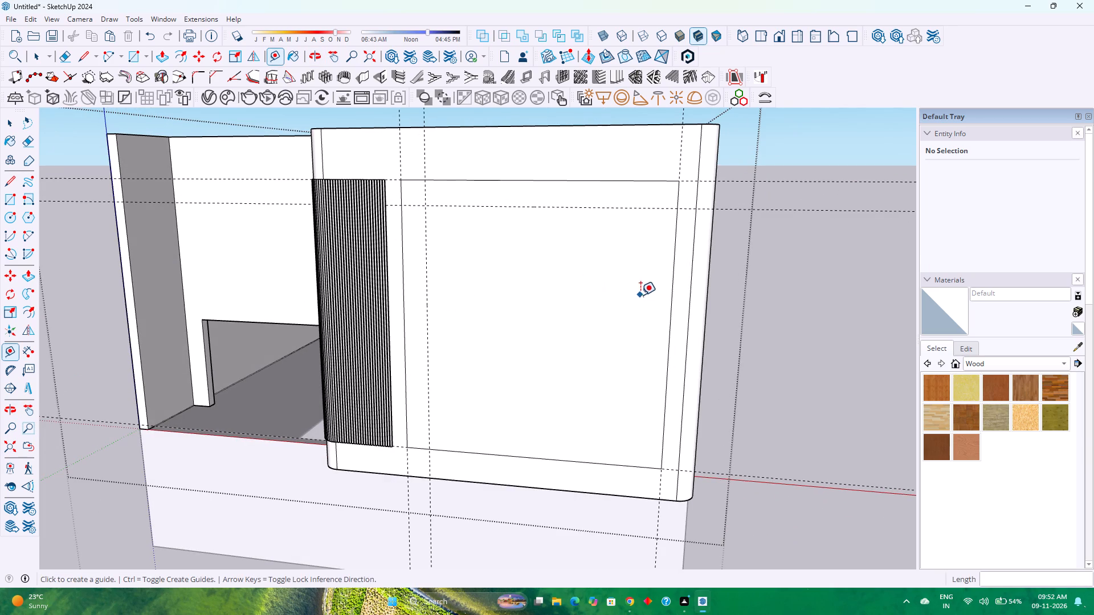
click(675, 288)
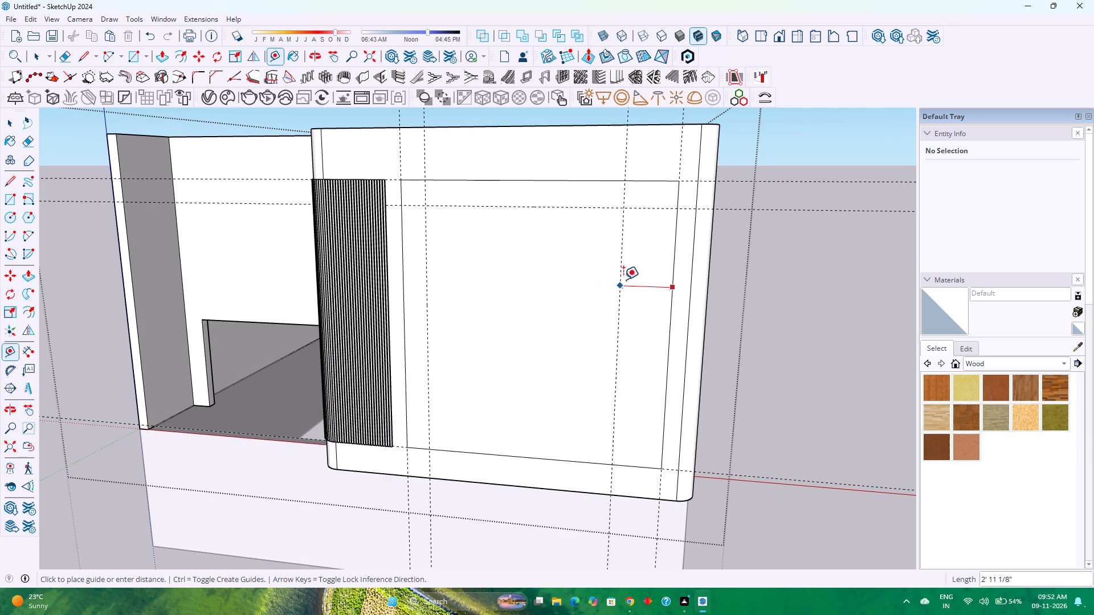
click(645, 278)
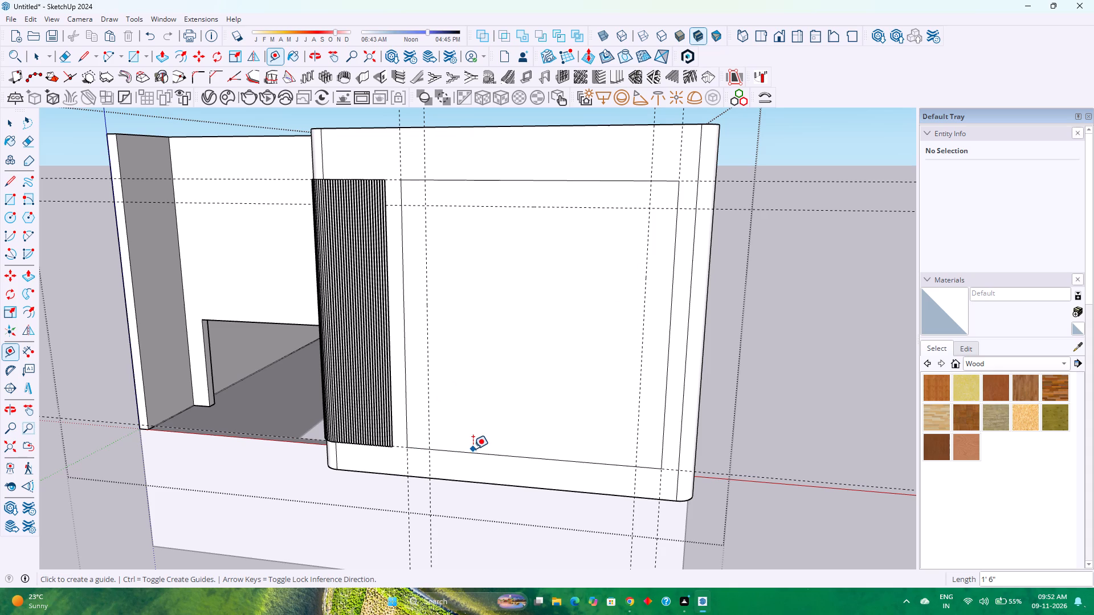
click(473, 452)
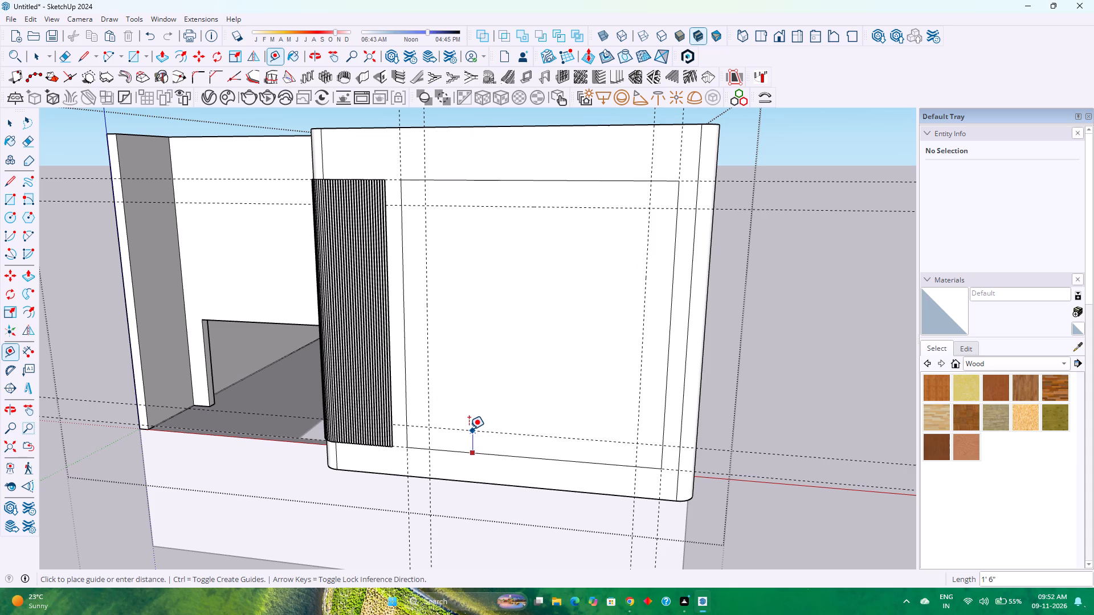
click(469, 429)
Round both upper corners of the rectangle with tangent arcs between the points where the new inner guides meet its edges.
click(100, 56)
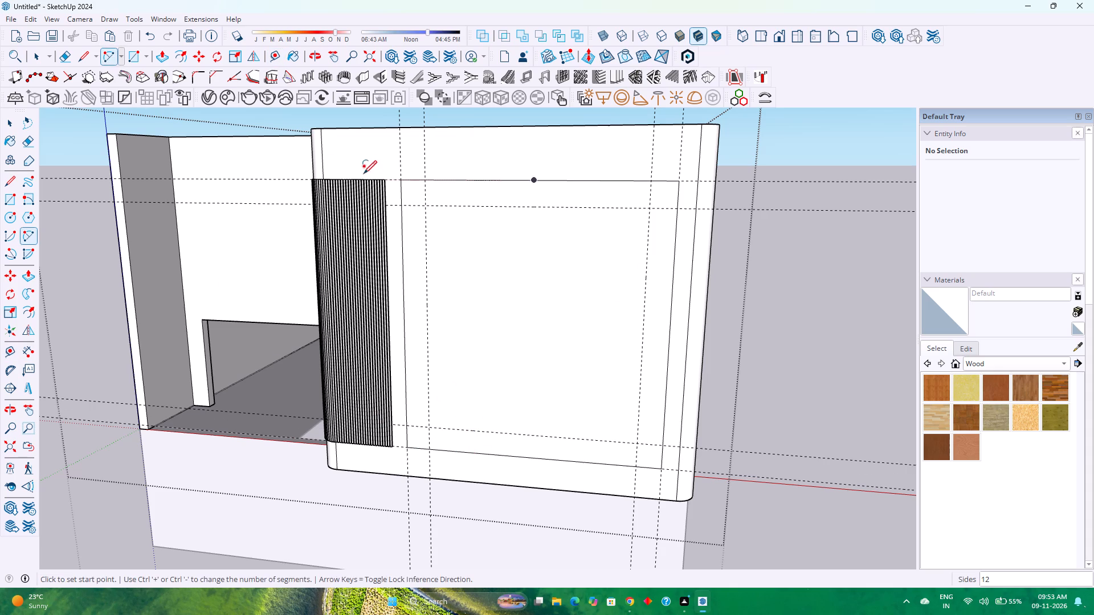
click(402, 206)
double_click(424, 182)
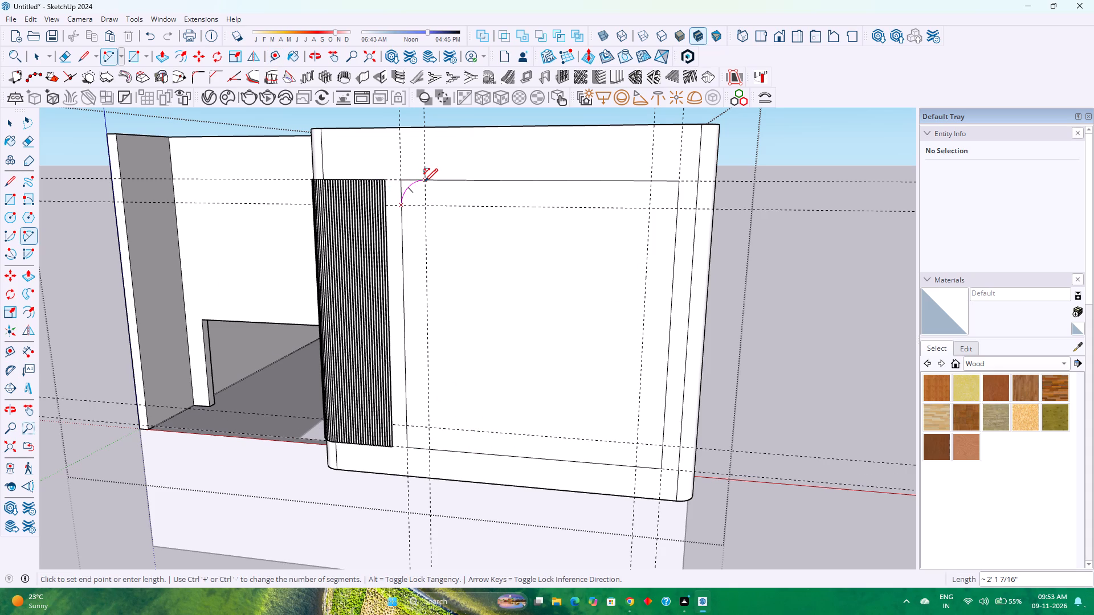
click(653, 183)
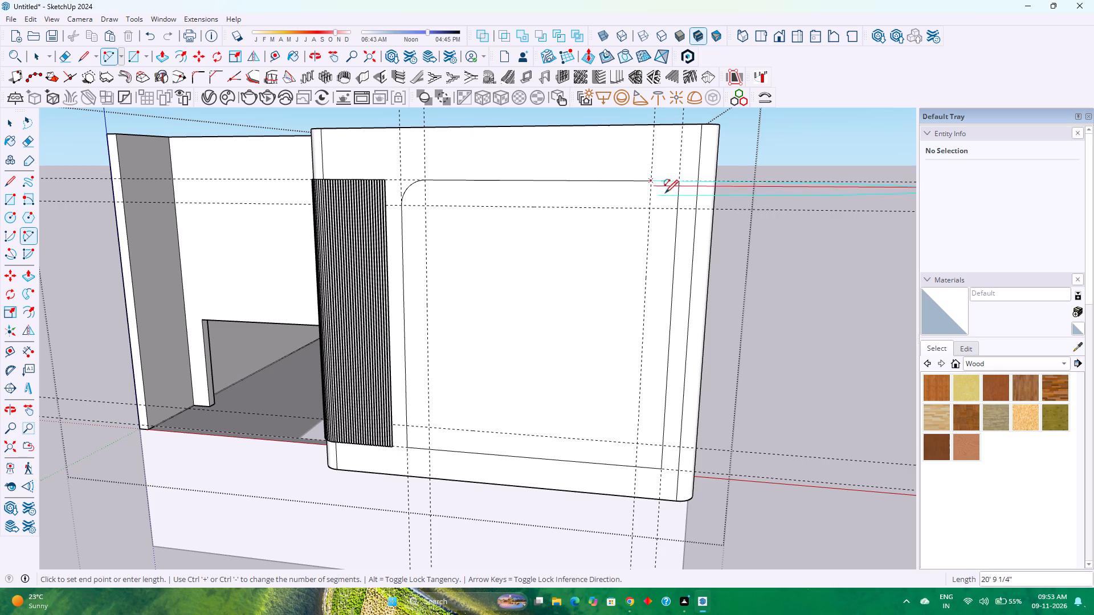
double_click(676, 210)
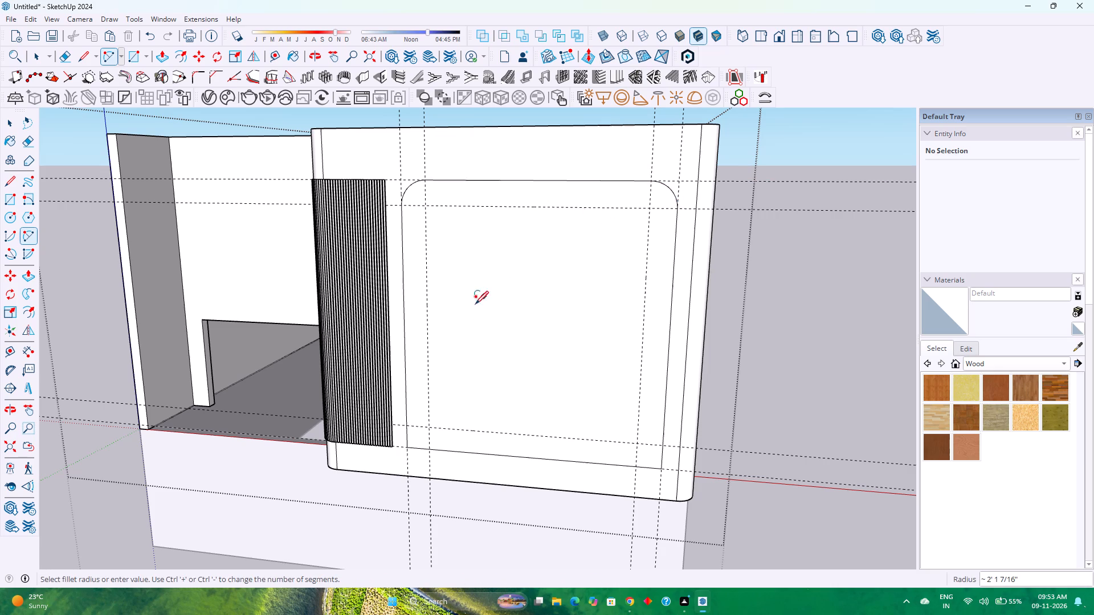
Round both lower corners of the rectangle with tangent arcs between the points where the inner guides meet its edges.
click(406, 427)
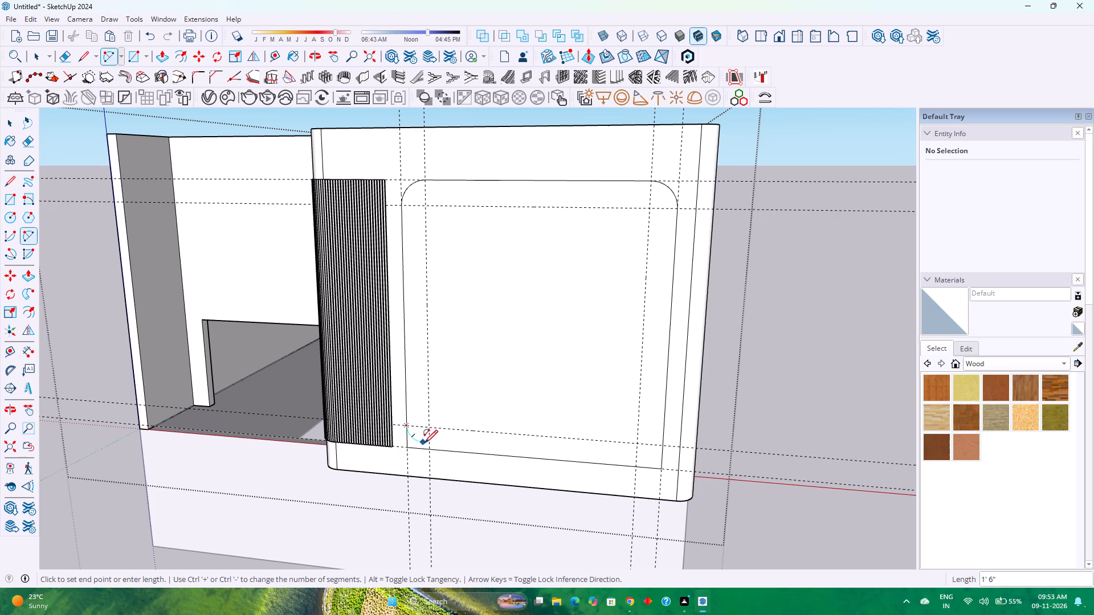
click(429, 449)
click(429, 449)
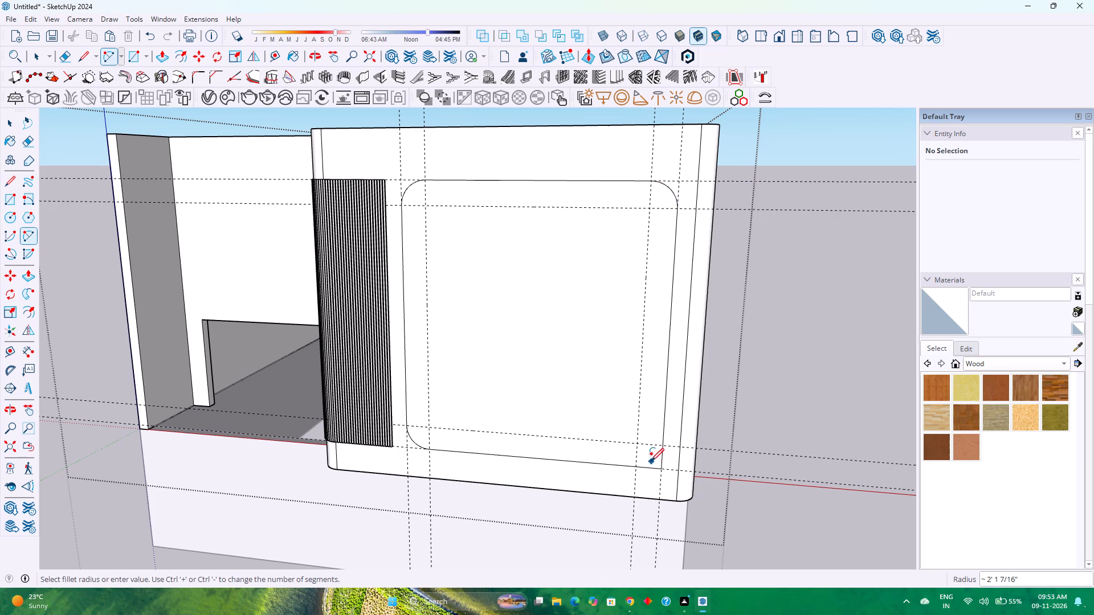
click(639, 464)
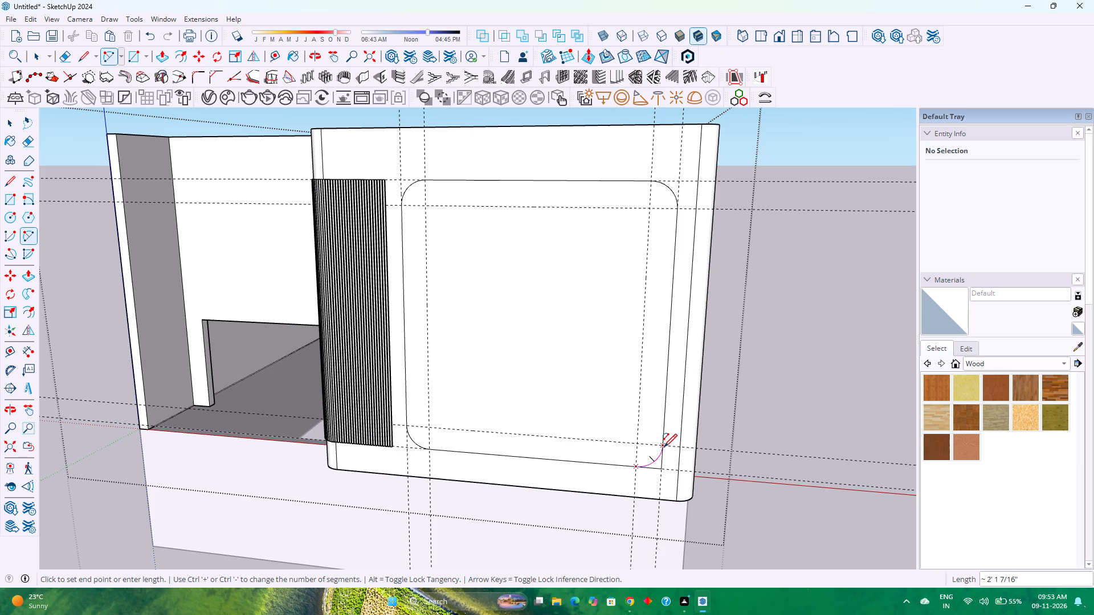
double_click(664, 447)
key(space)
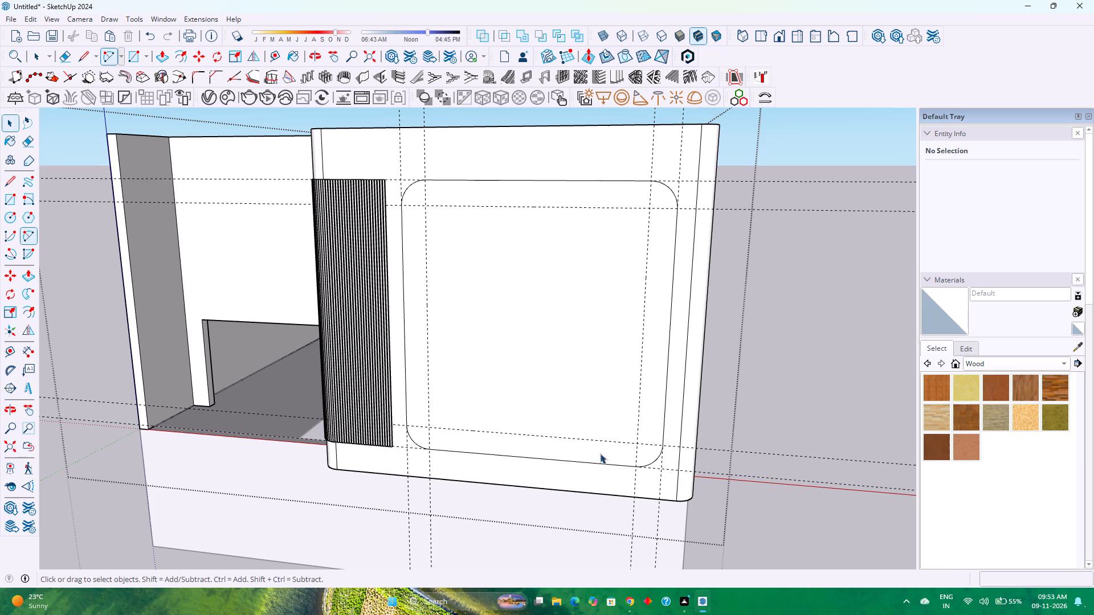
Try 160 segments for the lower corner arc away from the slats, and set it to 120 segments instead.
click(654, 460)
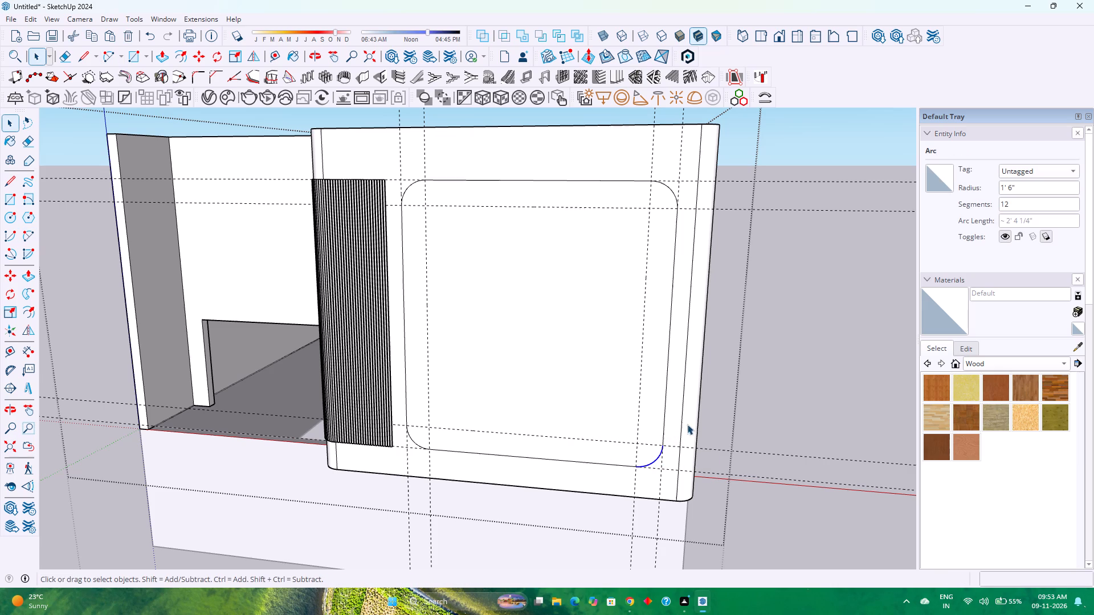
click(1025, 205)
click(1025, 205)
text(160)
key(Return)
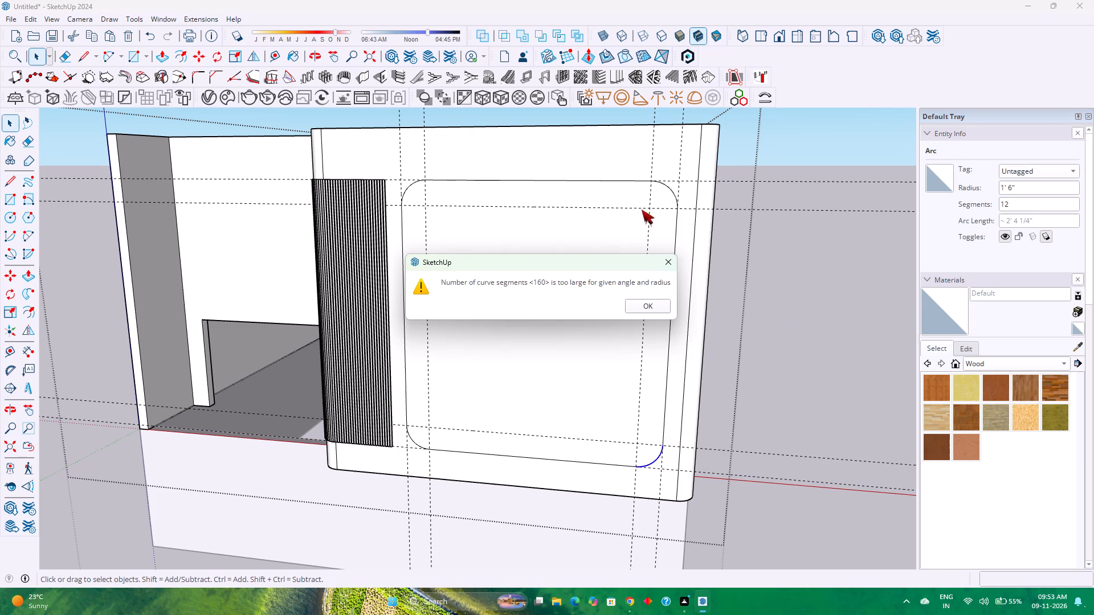
click(663, 306)
click(1022, 209)
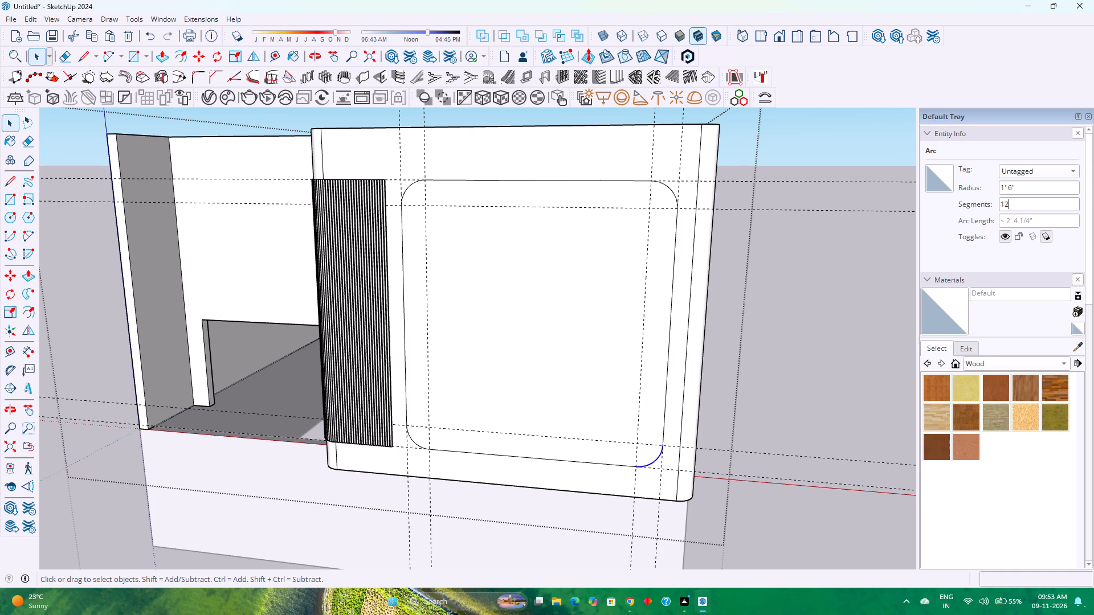
key(0)
key(Return)
Set the upper corner arc away from the slats to 120 segments.
click(670, 188)
click(1011, 204)
key(0)
key(Return)
Set the upper and lower corner arcs beside the slats to 120 segments each.
click(412, 186)
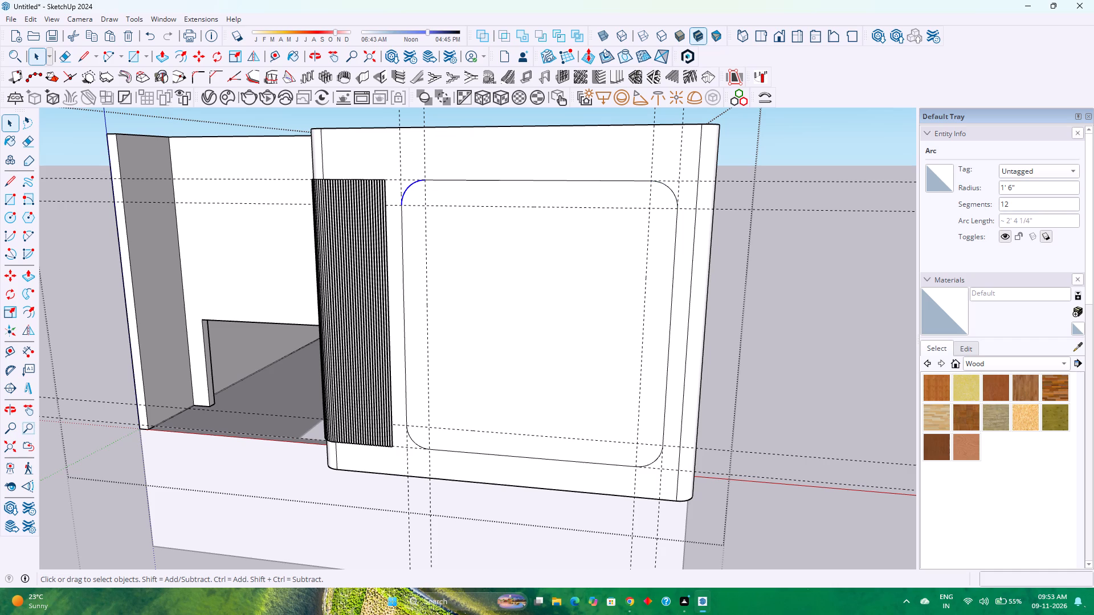
click(1018, 202)
key(0)
key(Return)
click(414, 441)
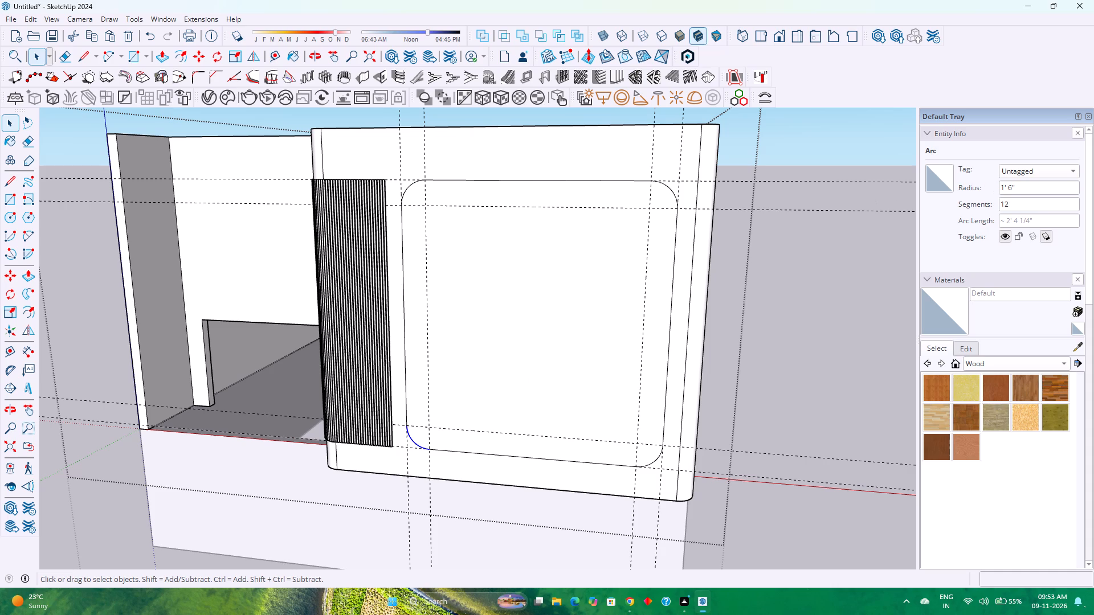
click(1021, 204)
key(0)
key(Return)
click(868, 290)
Delete all the horizontal and vertical guides around the rounded rectangle inside the wall group.
scroll(791, 320, down, 9)
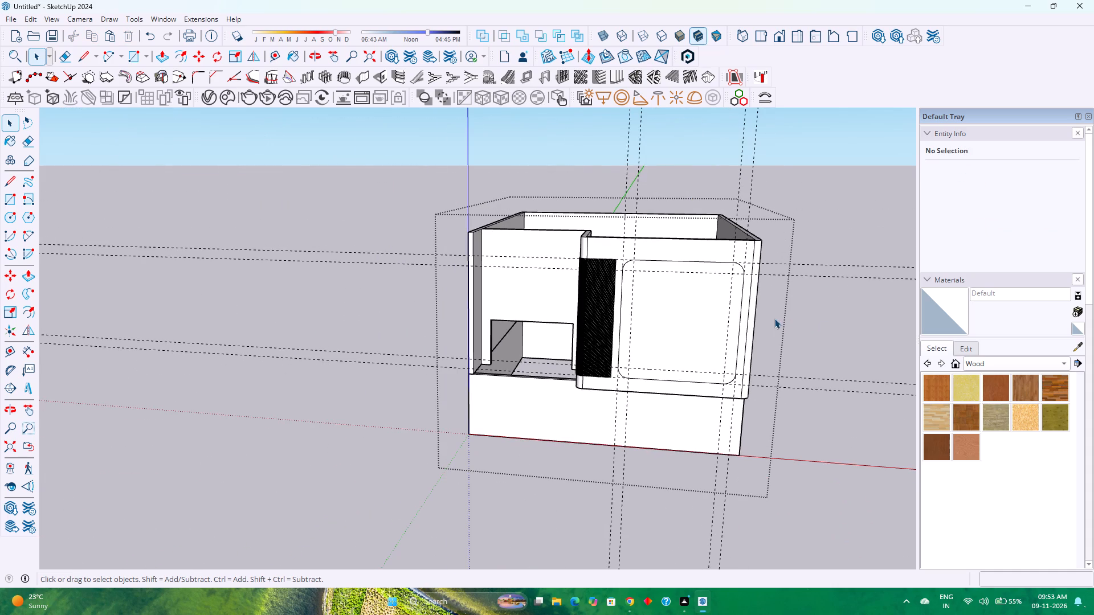
scroll(553, 332, down, 2)
scroll(538, 332, up, 1)
scroll(502, 334, down, 4)
scroll(502, 334, up, 1)
scroll(502, 334, down, 4)
drag(777, 392, 697, 296)
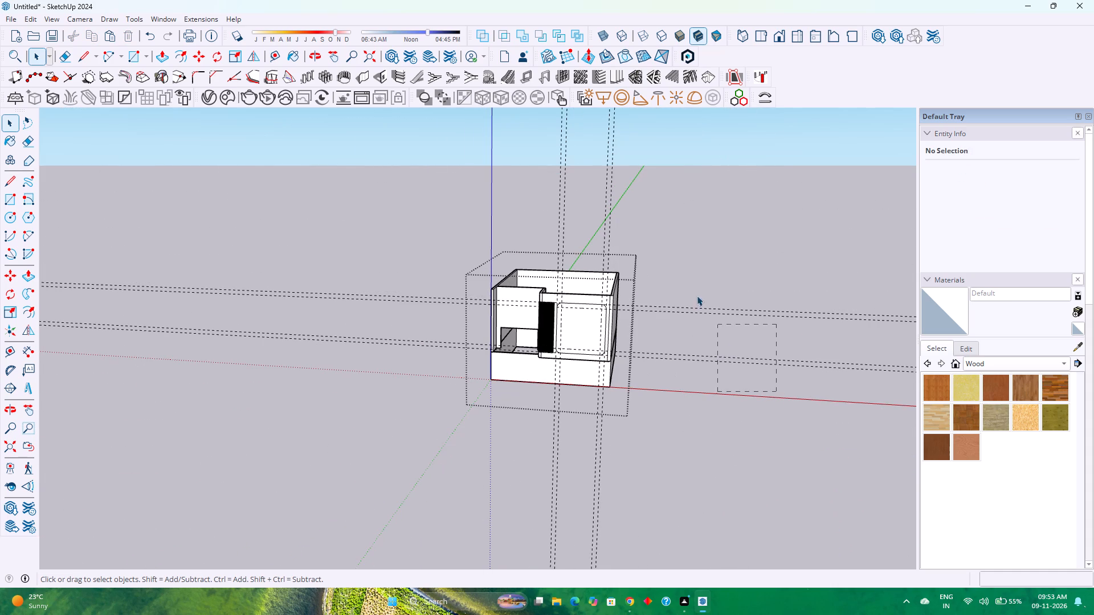
drag(697, 296, 689, 285)
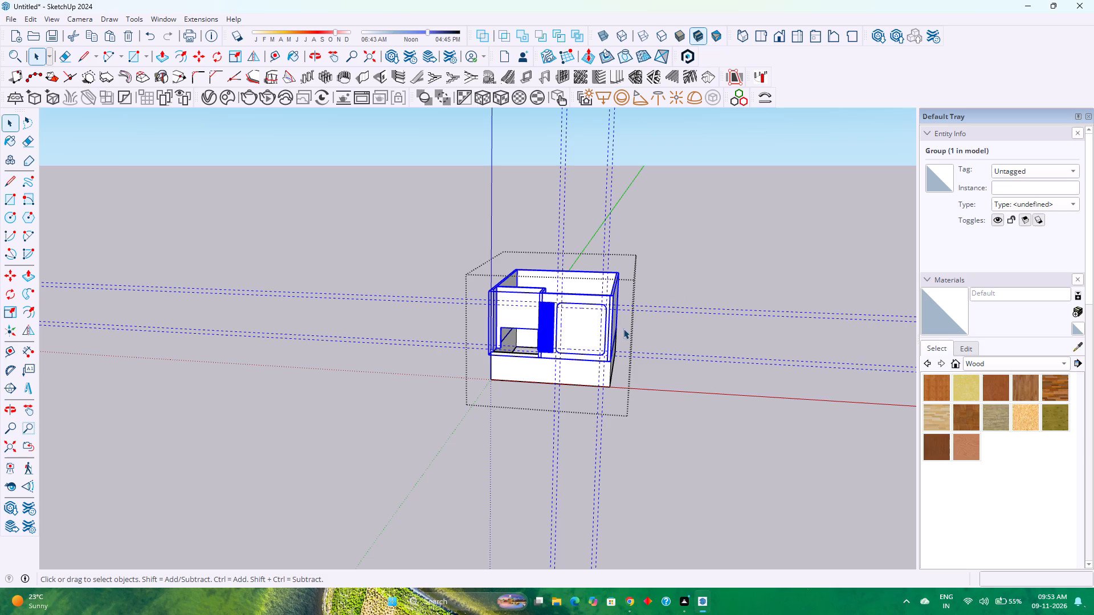
double_click(583, 335)
drag(750, 422, 688, 294)
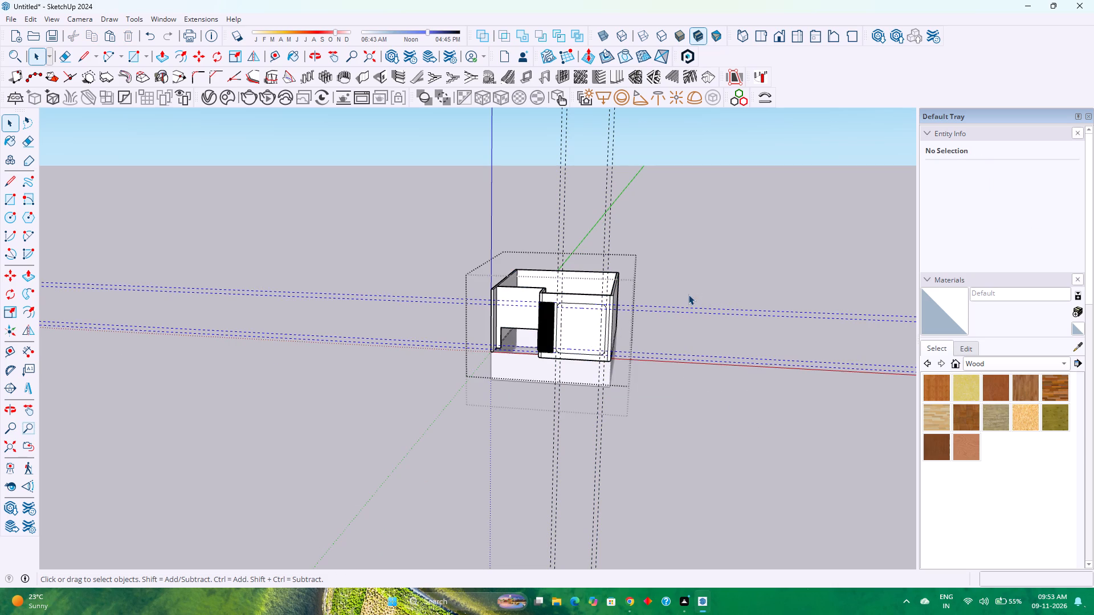
key(Delete)
drag(660, 473, 425, 443)
key(Delete)
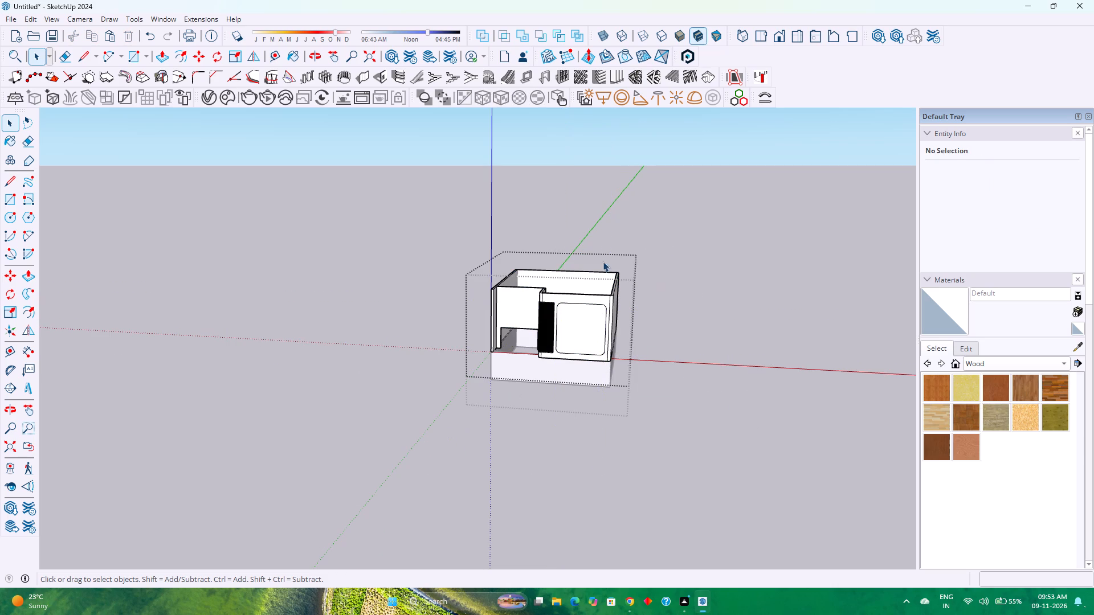
Offset the rounded rectangle's outline inward by 2", and change the offset distance to 3".
scroll(594, 274, up, 4)
scroll(585, 354, up, 4)
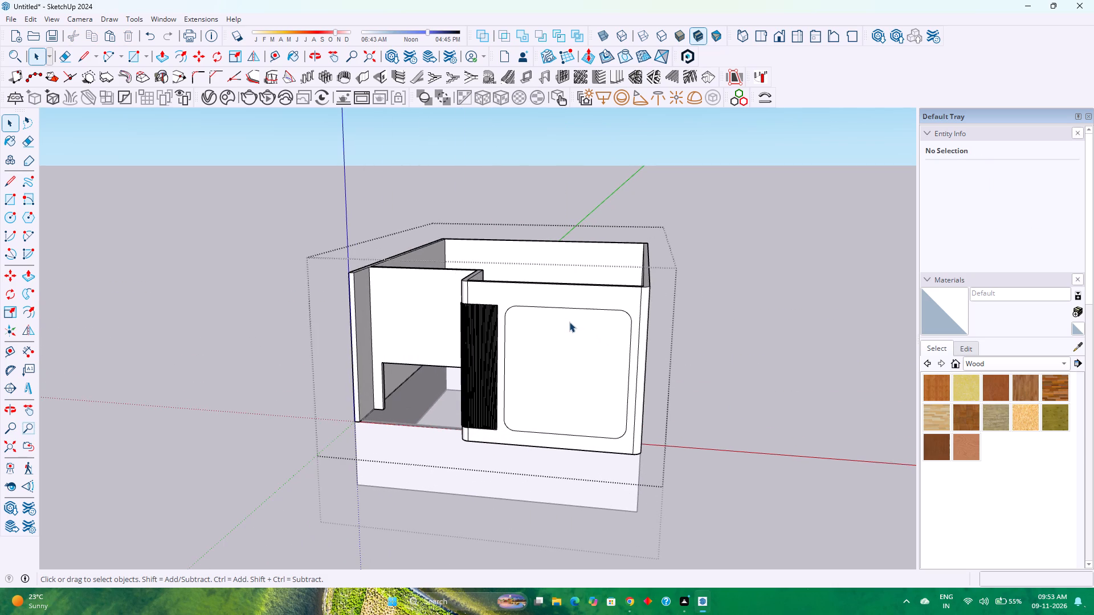
scroll(569, 322, up, 5)
click(531, 358)
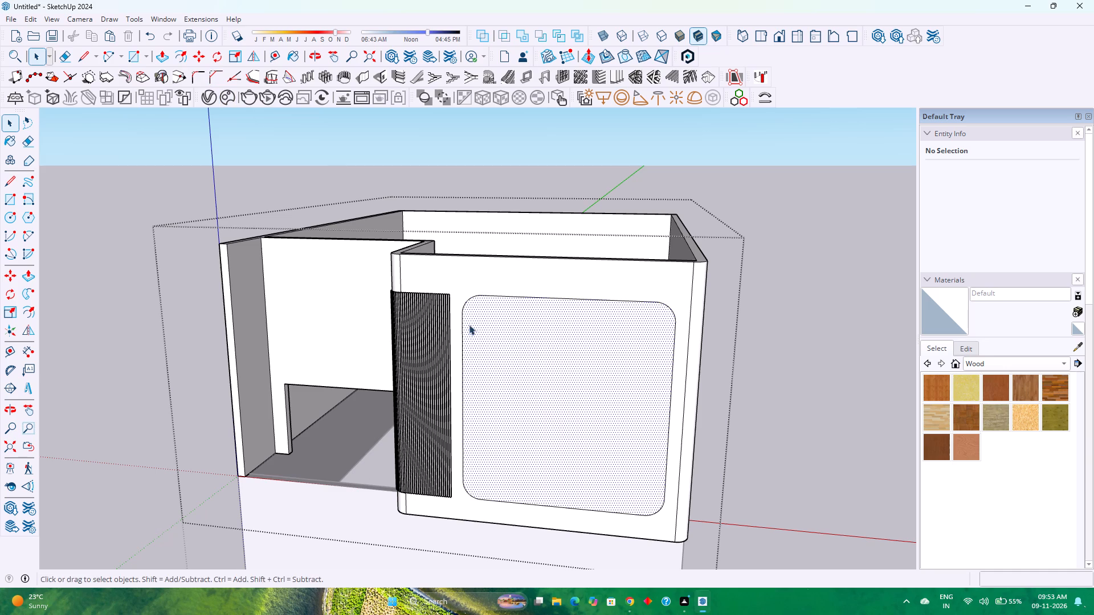
click(183, 60)
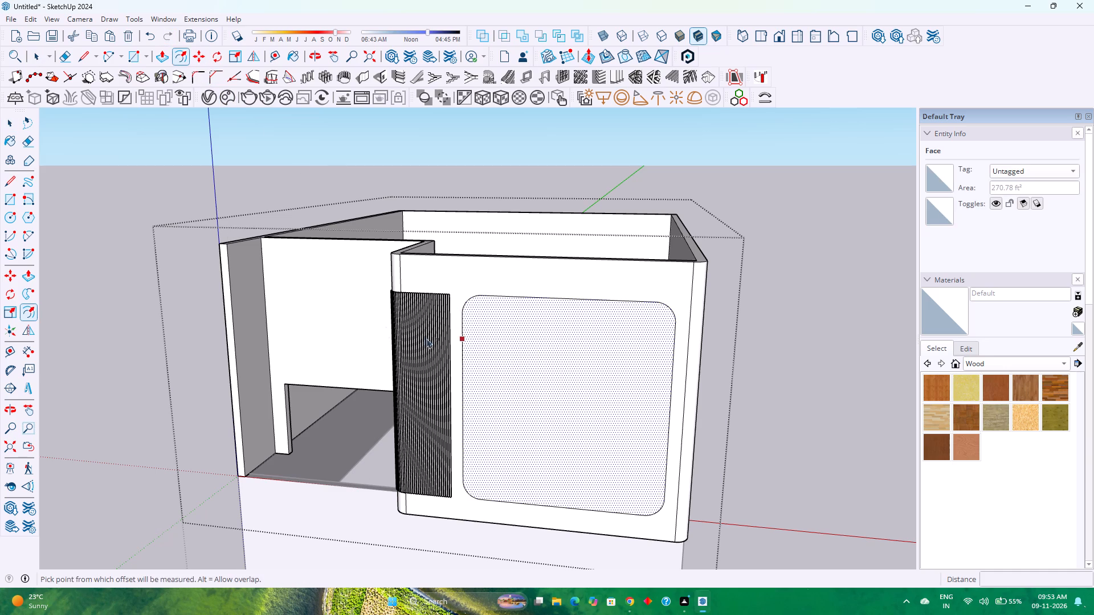
click(455, 336)
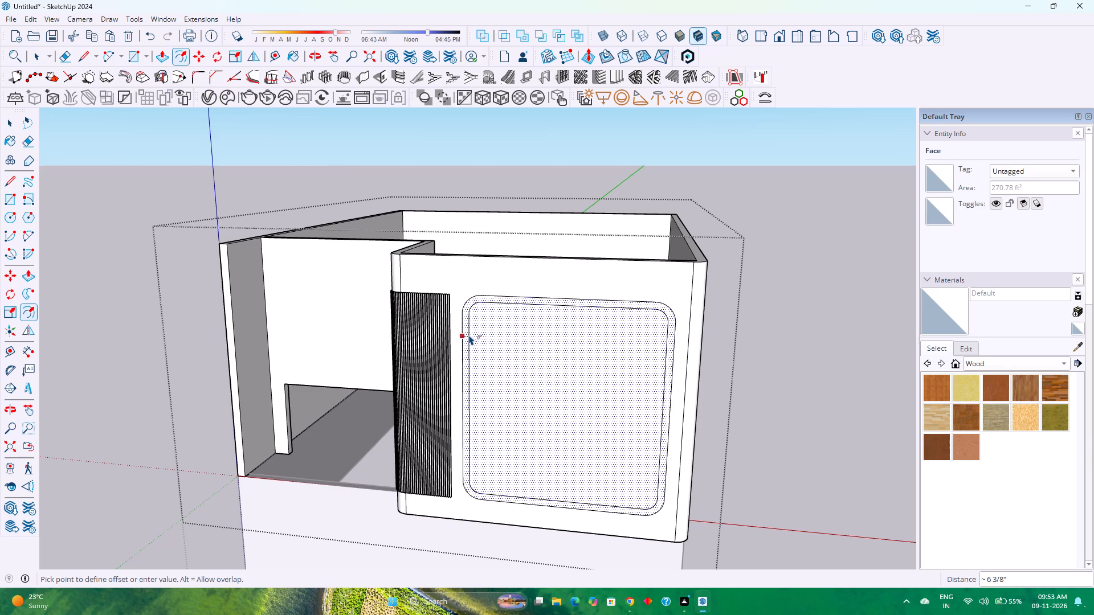
key(2)
key(Return)
key(3)
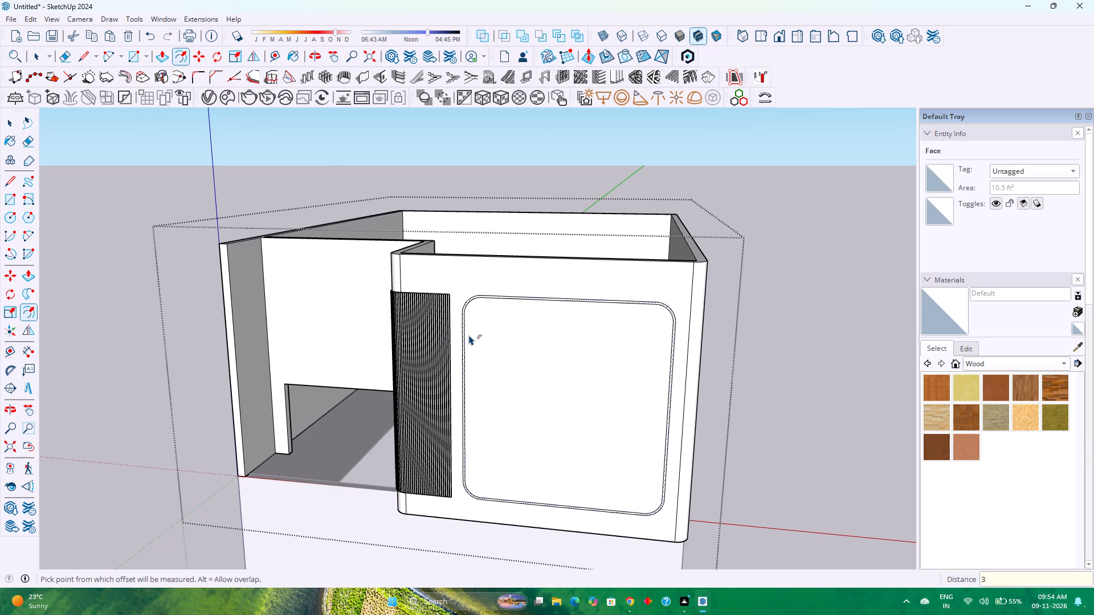
key(Return)
key(space)
scroll(481, 311, up, 6)
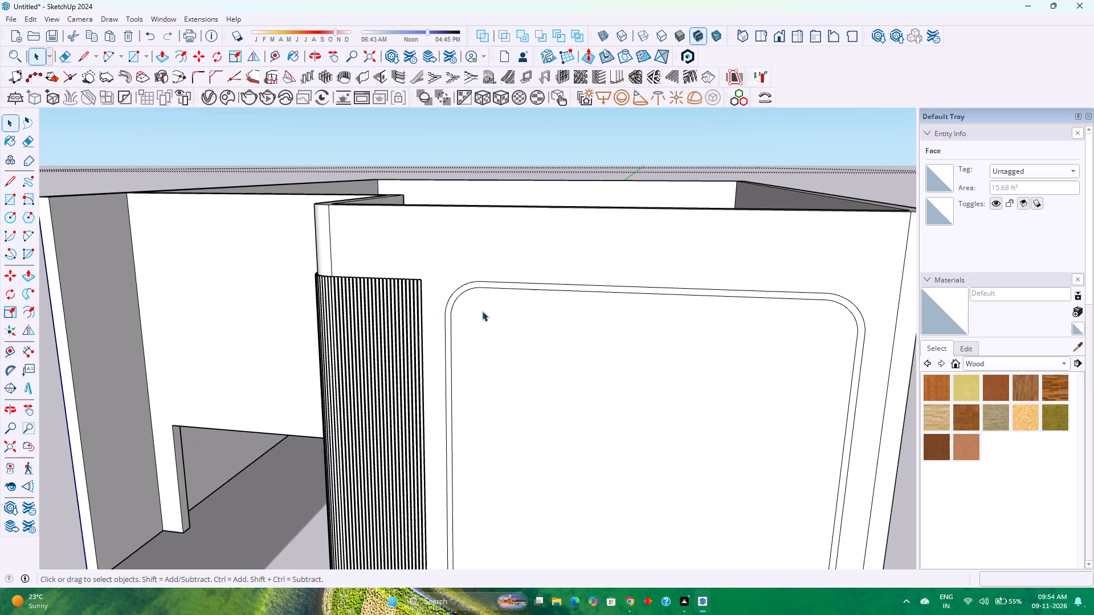
scroll(482, 304, up, 3)
scroll(452, 323, down, 9)
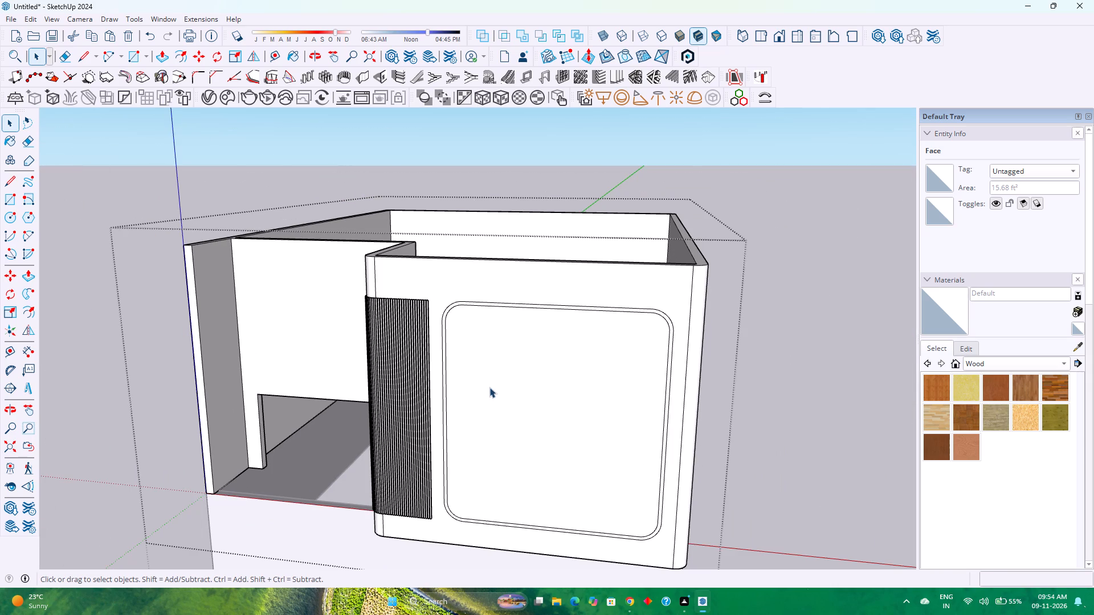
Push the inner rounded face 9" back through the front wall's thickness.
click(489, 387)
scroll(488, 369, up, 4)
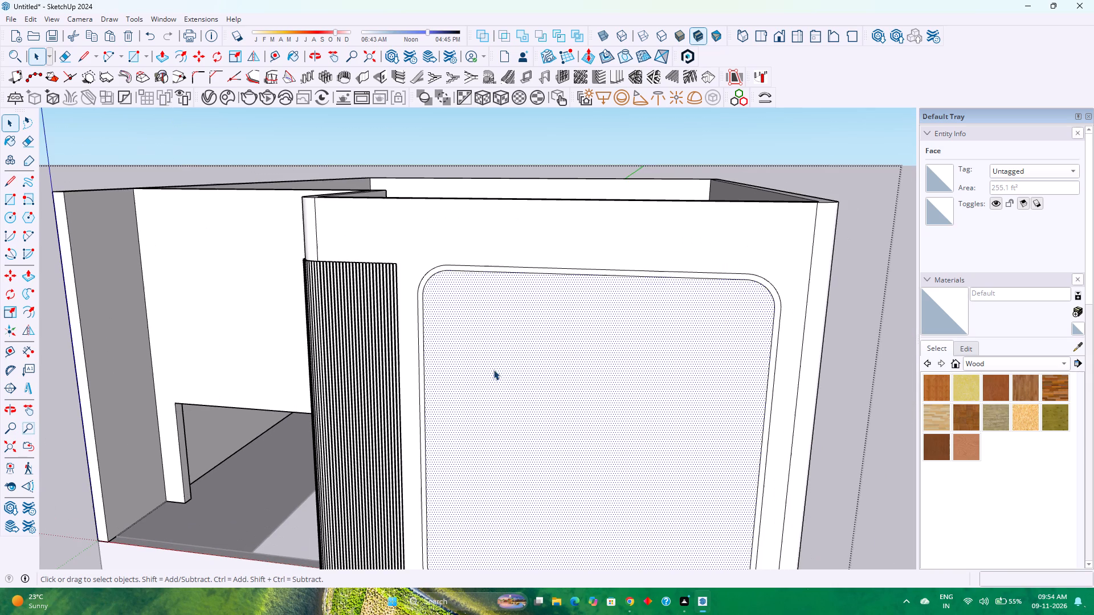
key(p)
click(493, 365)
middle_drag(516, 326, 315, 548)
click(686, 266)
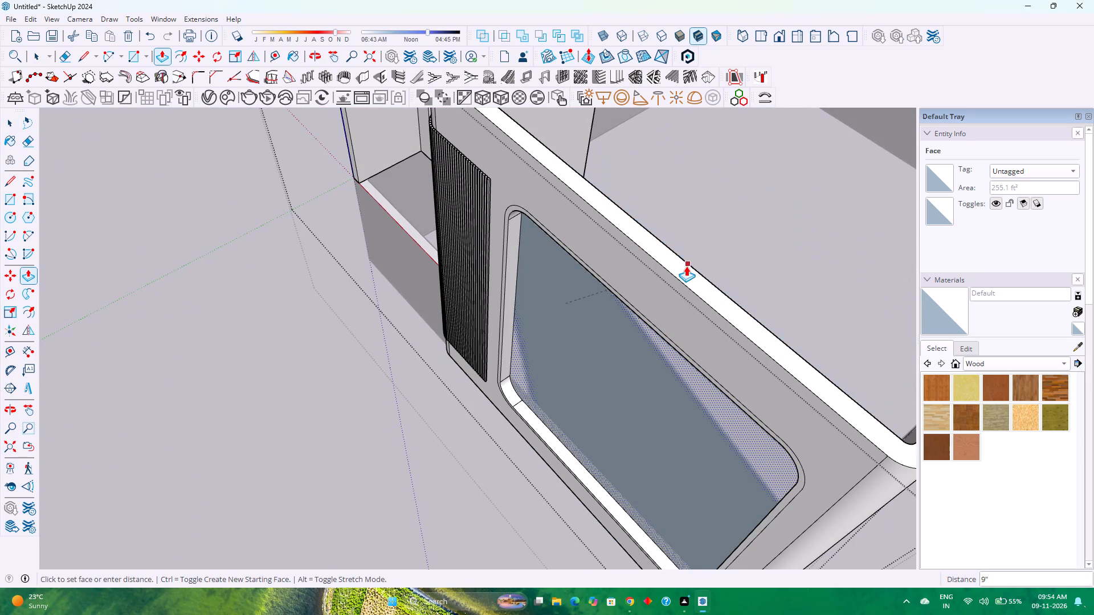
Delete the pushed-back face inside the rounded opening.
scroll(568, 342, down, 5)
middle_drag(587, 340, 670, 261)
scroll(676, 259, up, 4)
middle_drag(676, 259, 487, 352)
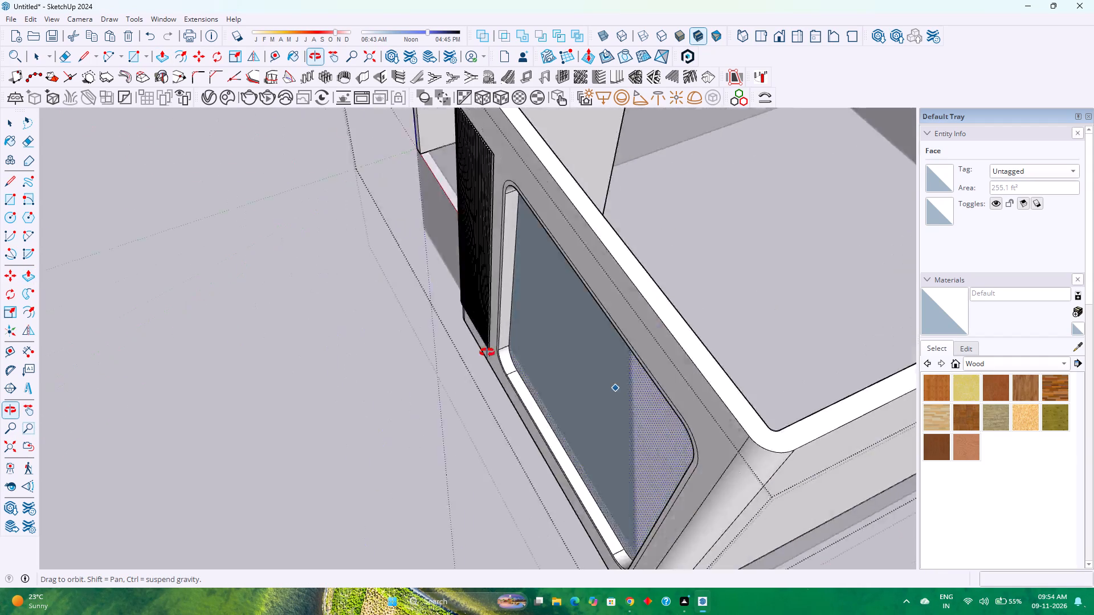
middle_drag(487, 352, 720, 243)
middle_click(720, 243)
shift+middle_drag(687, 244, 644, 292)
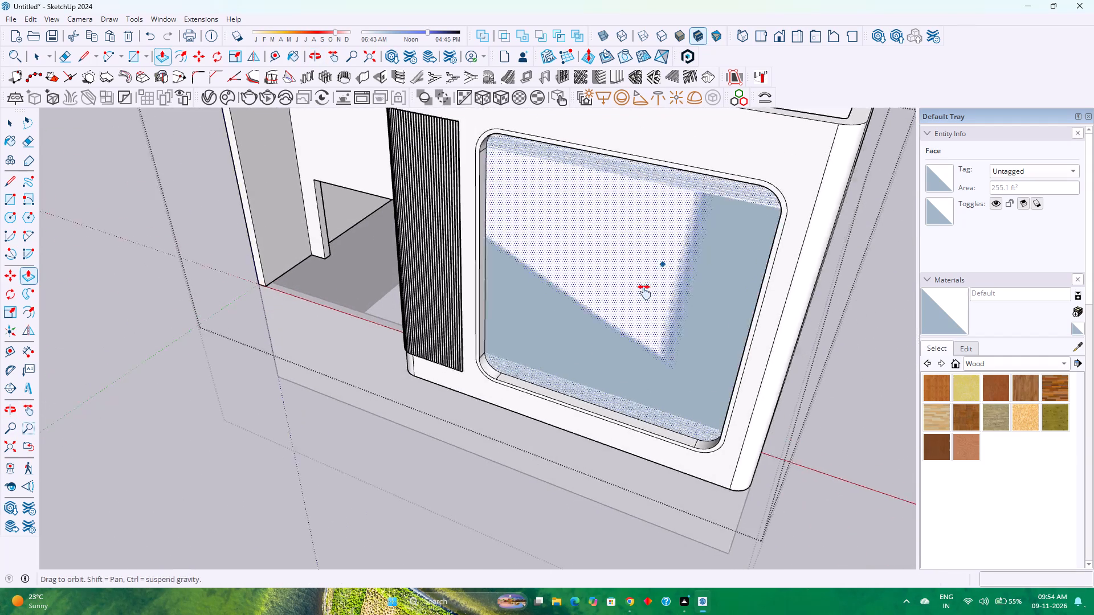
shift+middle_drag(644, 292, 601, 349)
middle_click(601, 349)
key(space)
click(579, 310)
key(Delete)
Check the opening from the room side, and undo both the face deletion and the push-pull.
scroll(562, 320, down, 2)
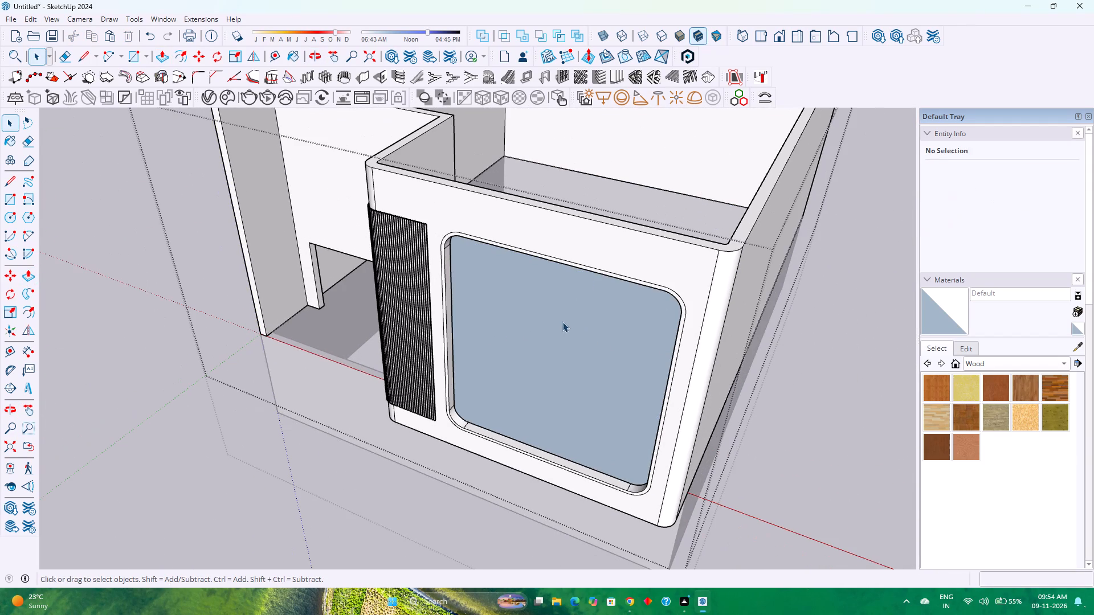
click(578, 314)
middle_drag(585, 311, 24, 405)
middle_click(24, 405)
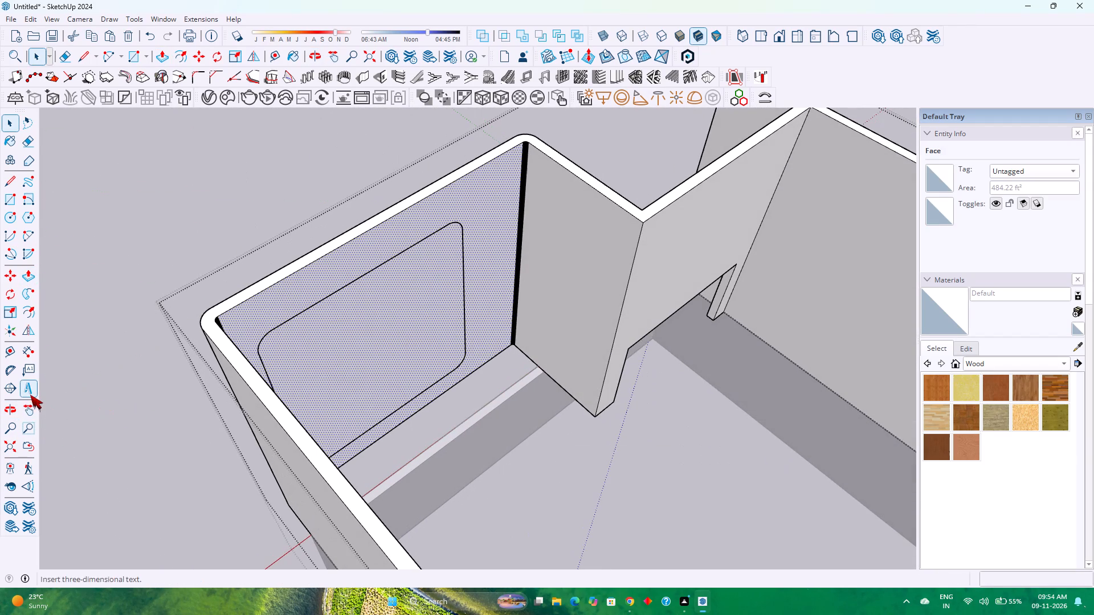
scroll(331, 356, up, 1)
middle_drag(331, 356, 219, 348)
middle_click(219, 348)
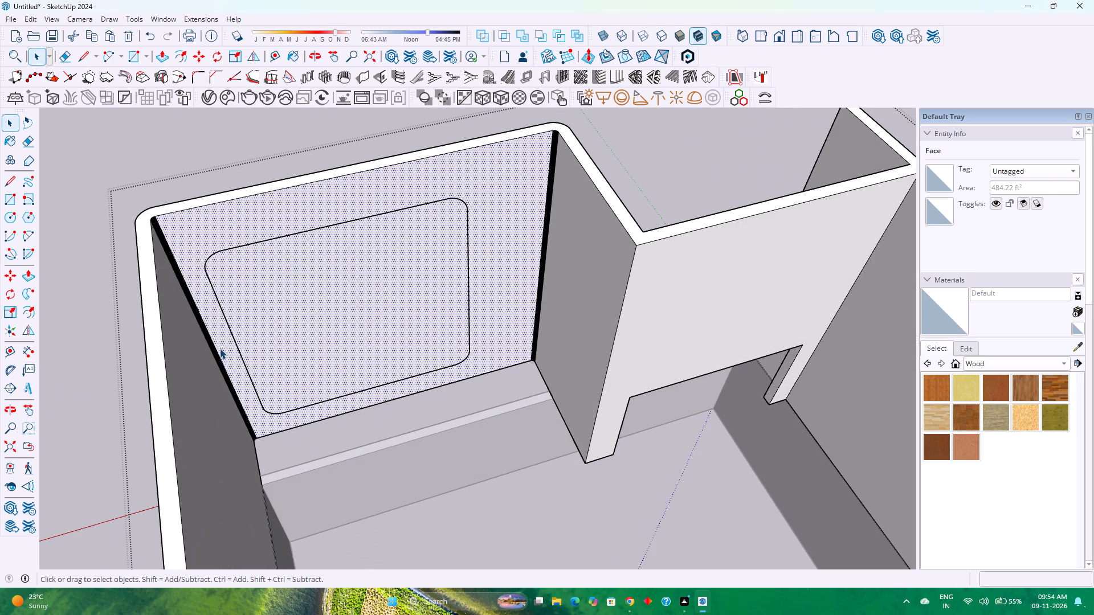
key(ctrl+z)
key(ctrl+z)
Push the inner rounded face 9" back to the inner side of the front wall.
scroll(249, 343, down, 3)
middle_drag(181, 368, 727, 346)
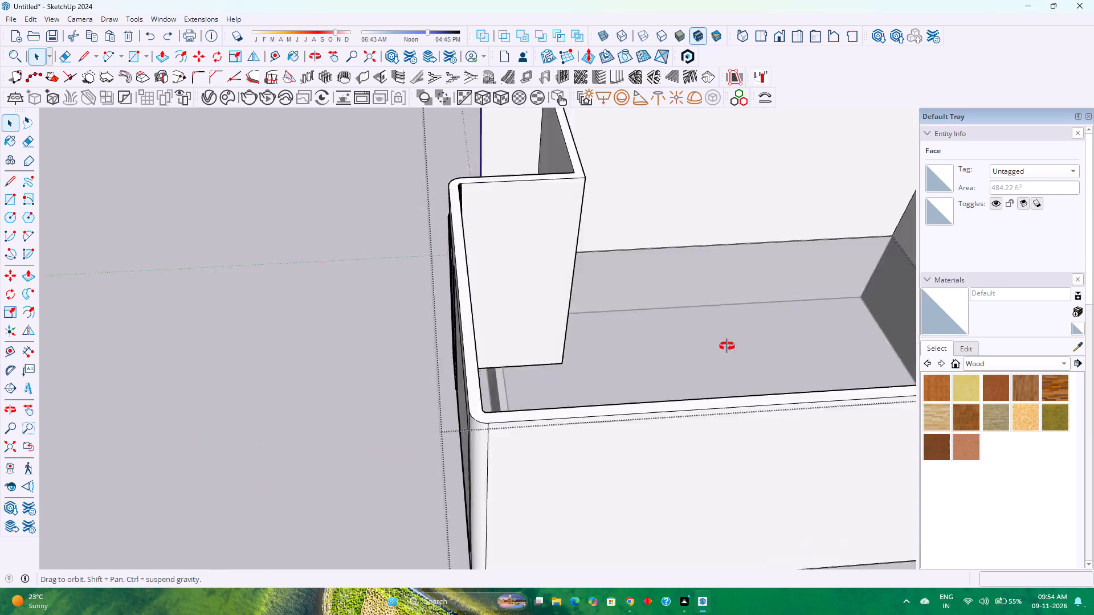
middle_drag(727, 346, 950, 319)
scroll(724, 295, up, 3)
shift+middle_drag(697, 295, 545, 391)
click(518, 380)
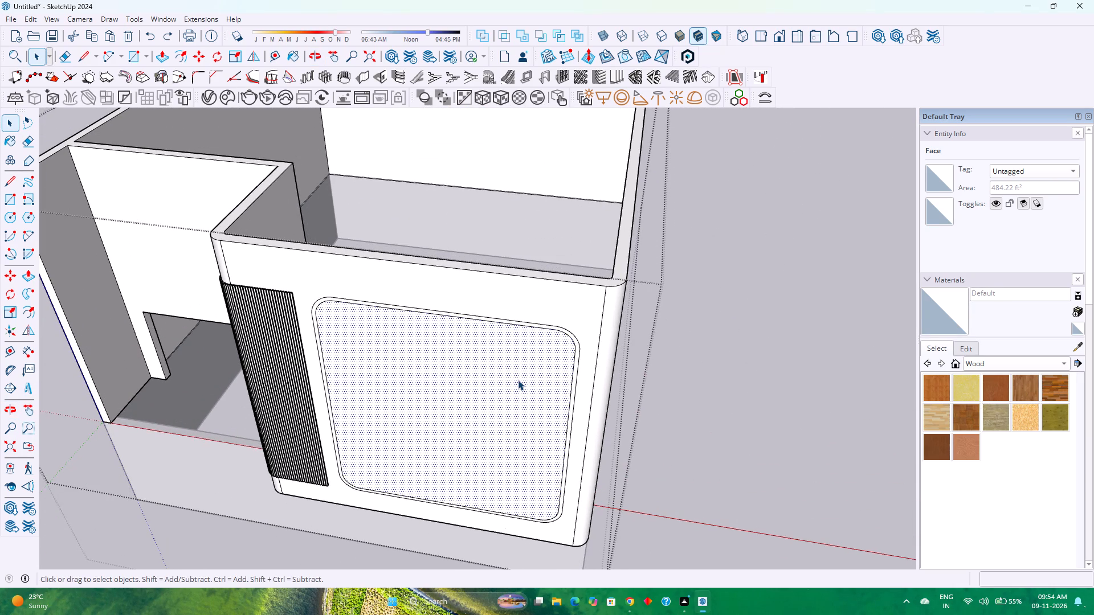
key(p)
click(518, 380)
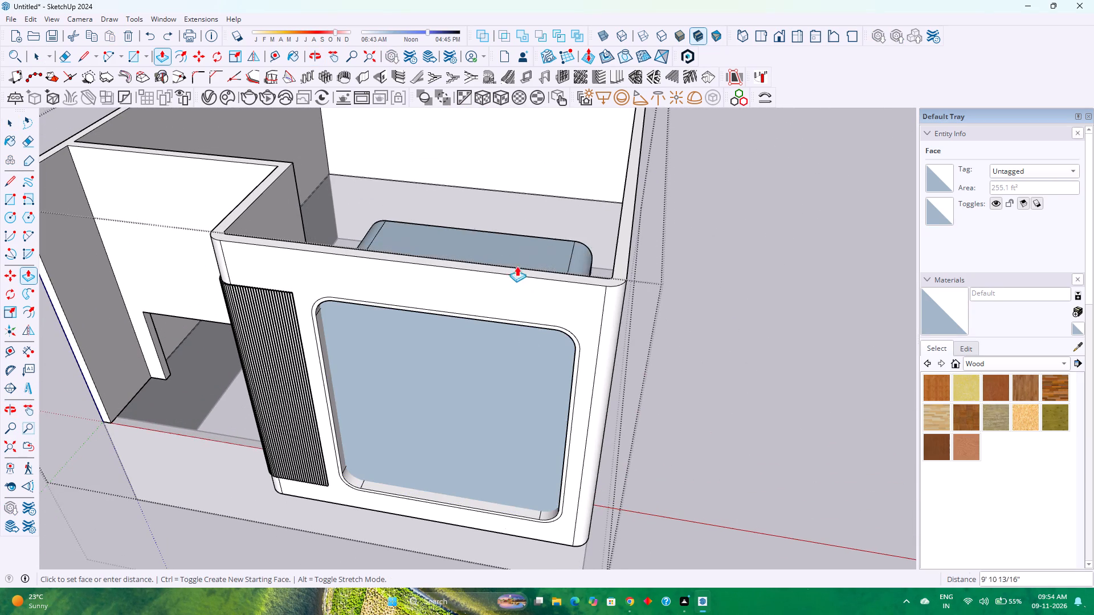
scroll(507, 237, up, 1)
middle_drag(507, 237, 0, 412)
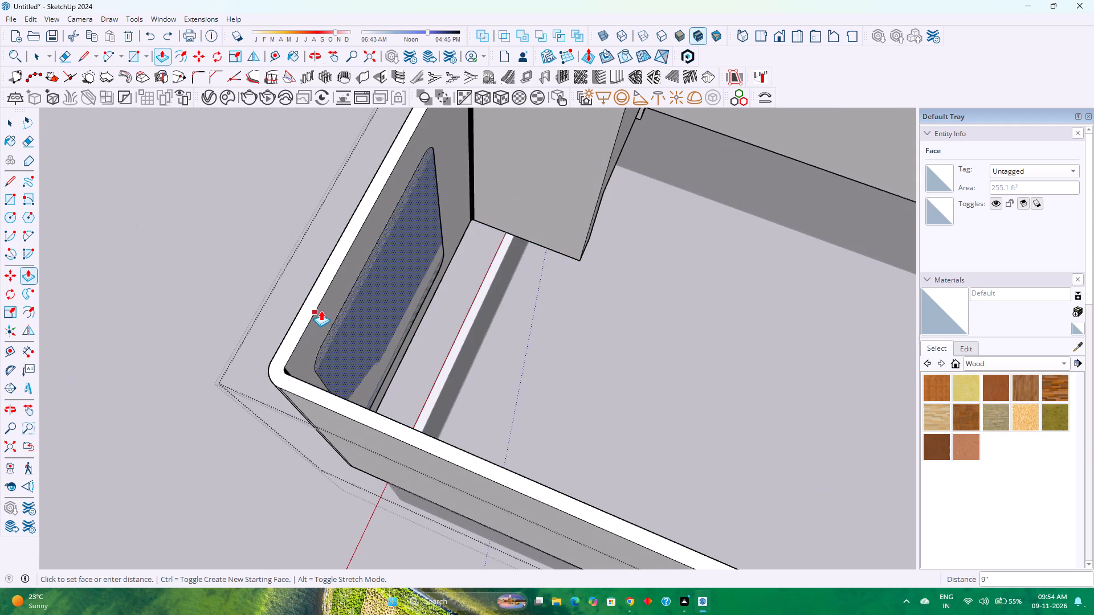
click(323, 307)
Copy the pushed-back rounded face 10' along the green axis, out beyond the front wall.
scroll(402, 305, up, 2)
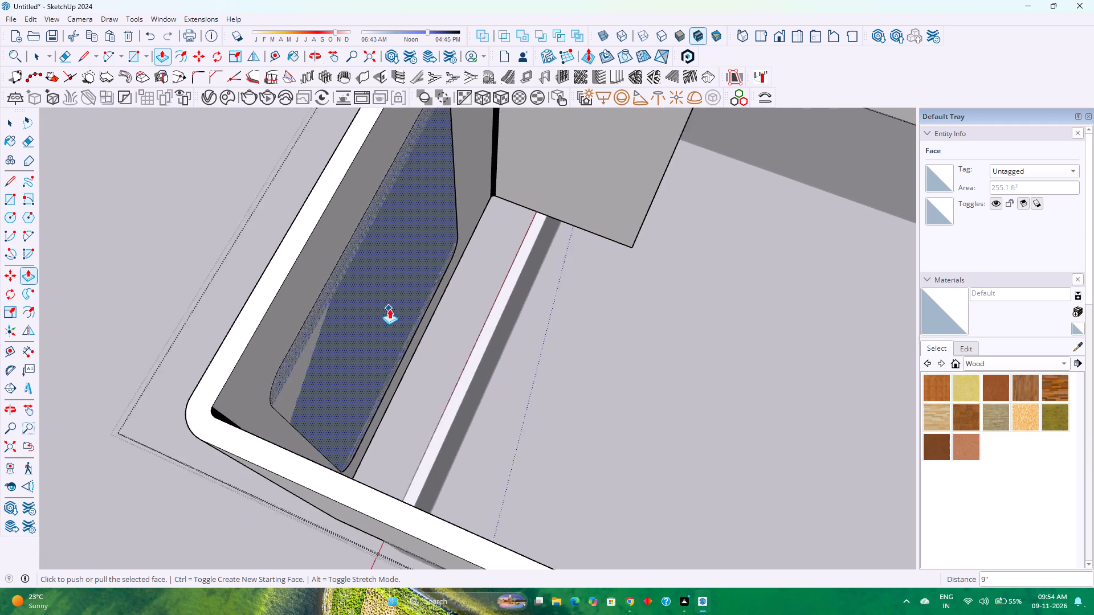
scroll(389, 309, up, 1)
middle_drag(388, 309, 191, 294)
middle_click(191, 294)
scroll(304, 265, down, 2)
shift+middle_drag(328, 268, 394, 327)
key(space)
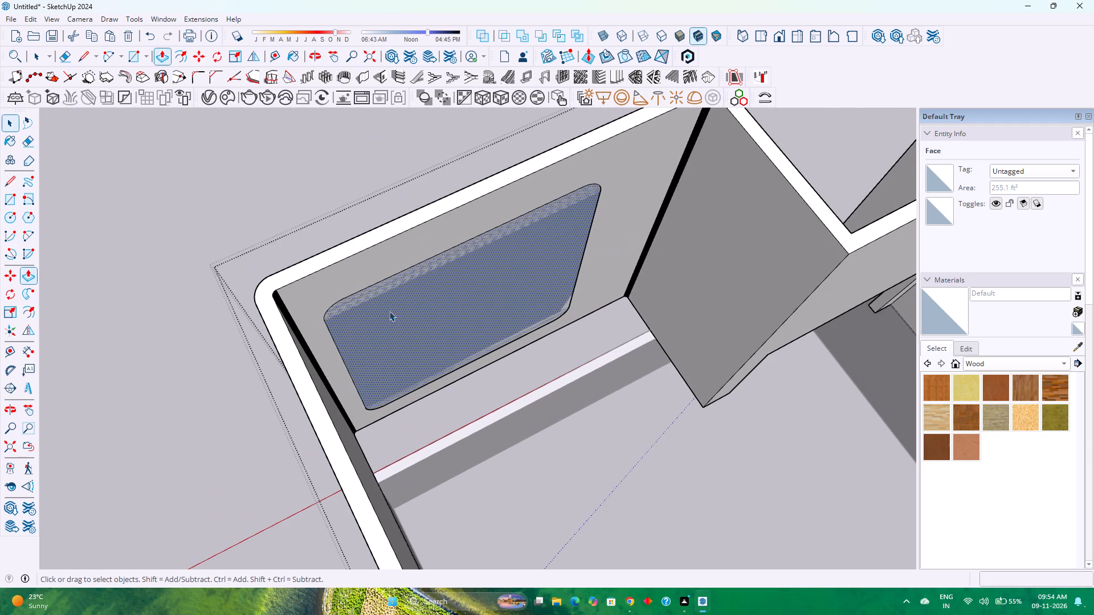
click(393, 313)
key(m)
click(432, 302)
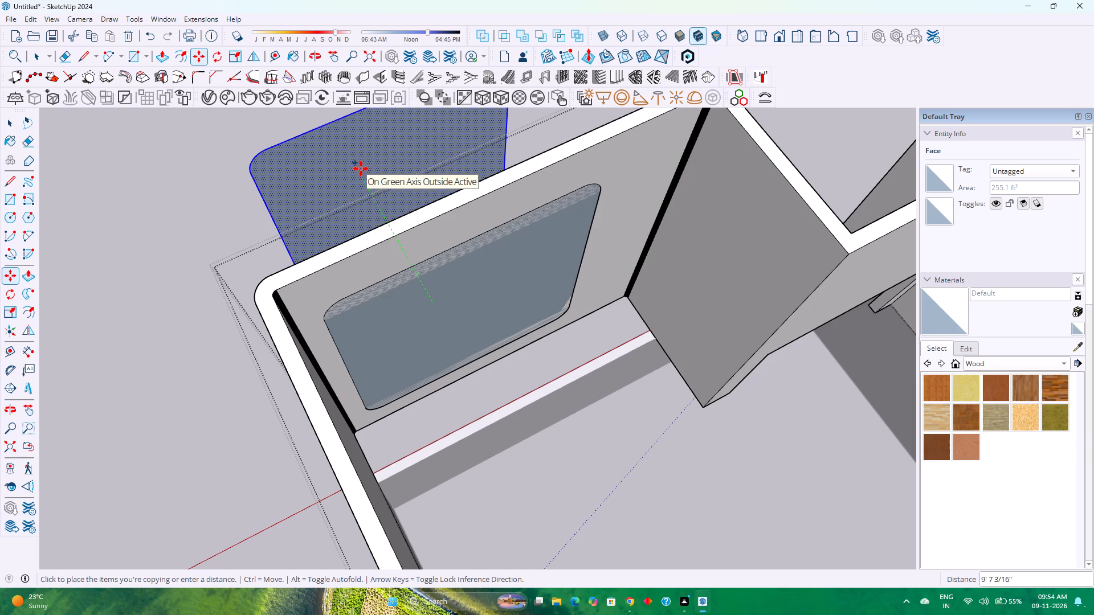
text(10')
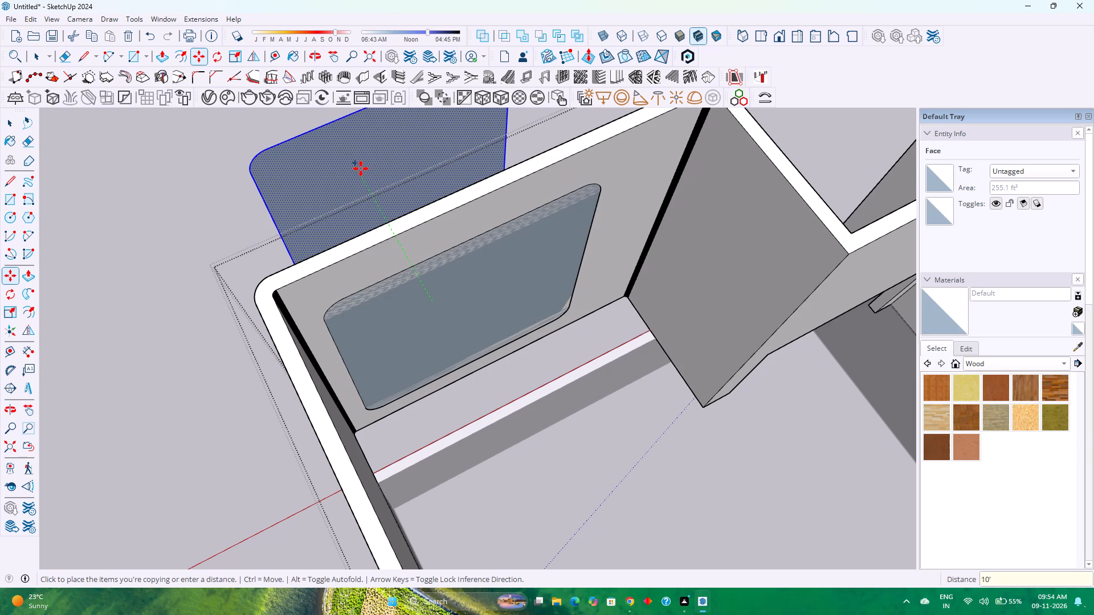
key(Return)
Delete the original rounded face left on the wall's inner side.
key(space)
click(476, 306)
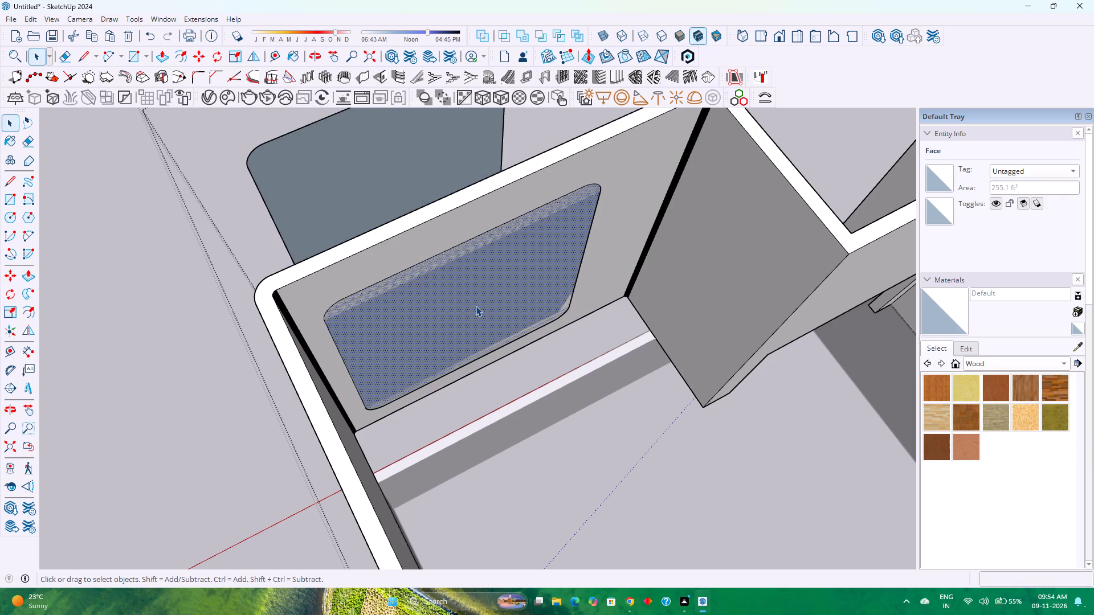
key(Delete)
click(476, 306)
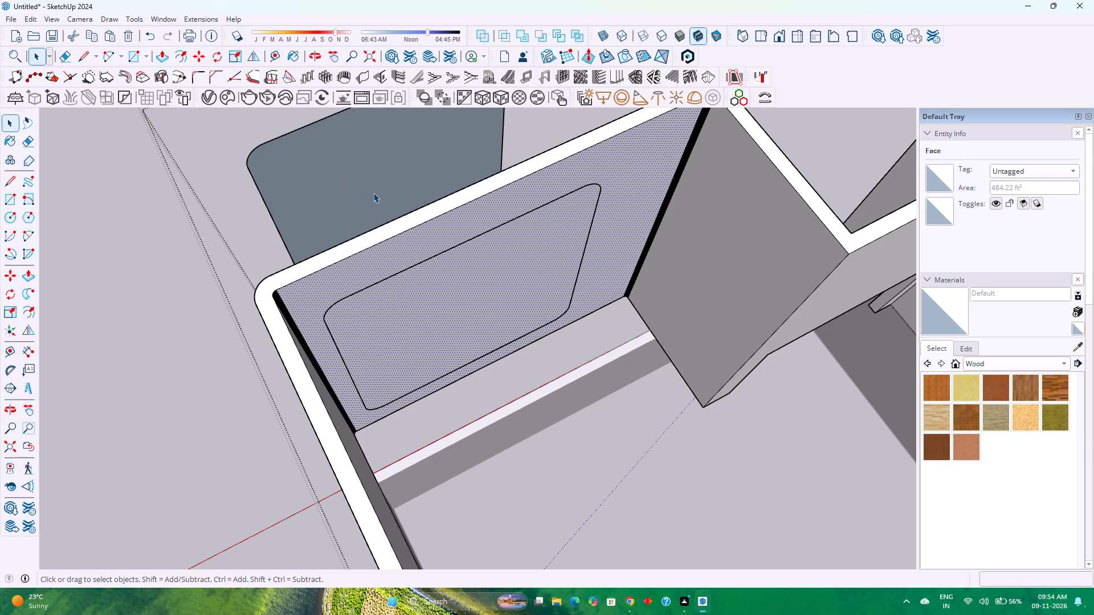
Move the copied rounded face with its edges 10' back along the green axis onto the wall's inner side.
double_click(373, 192)
key(m)
click(339, 161)
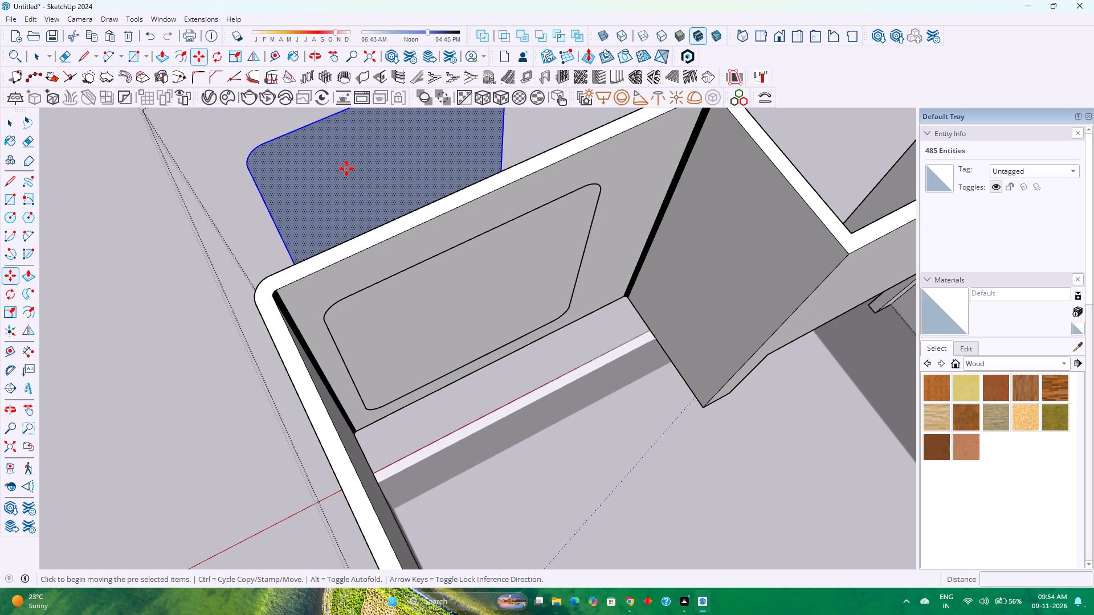
key(Left)
text(10')
key(Return)
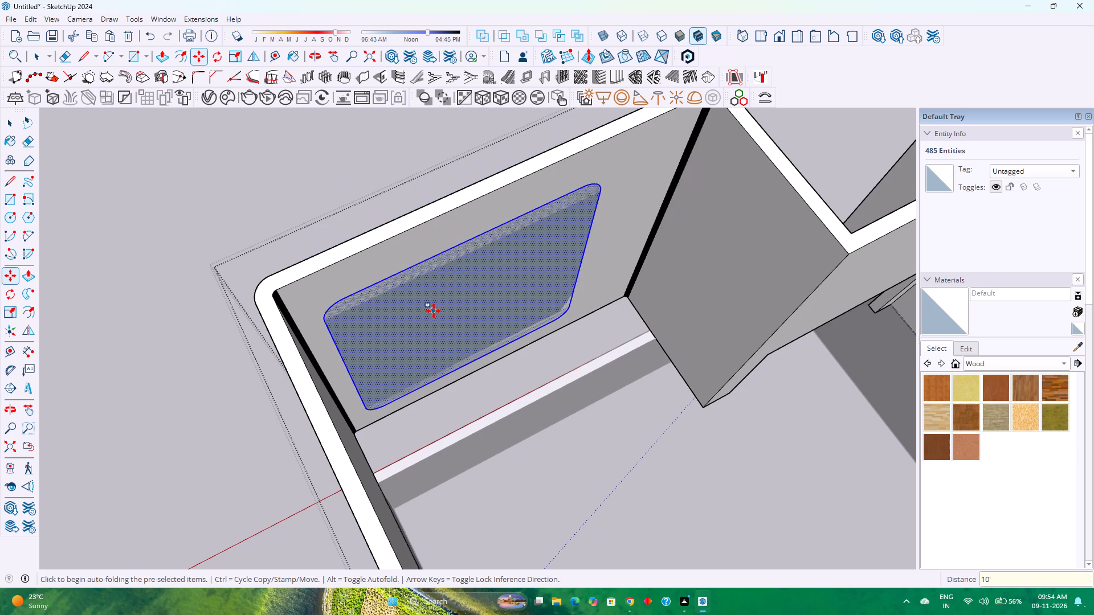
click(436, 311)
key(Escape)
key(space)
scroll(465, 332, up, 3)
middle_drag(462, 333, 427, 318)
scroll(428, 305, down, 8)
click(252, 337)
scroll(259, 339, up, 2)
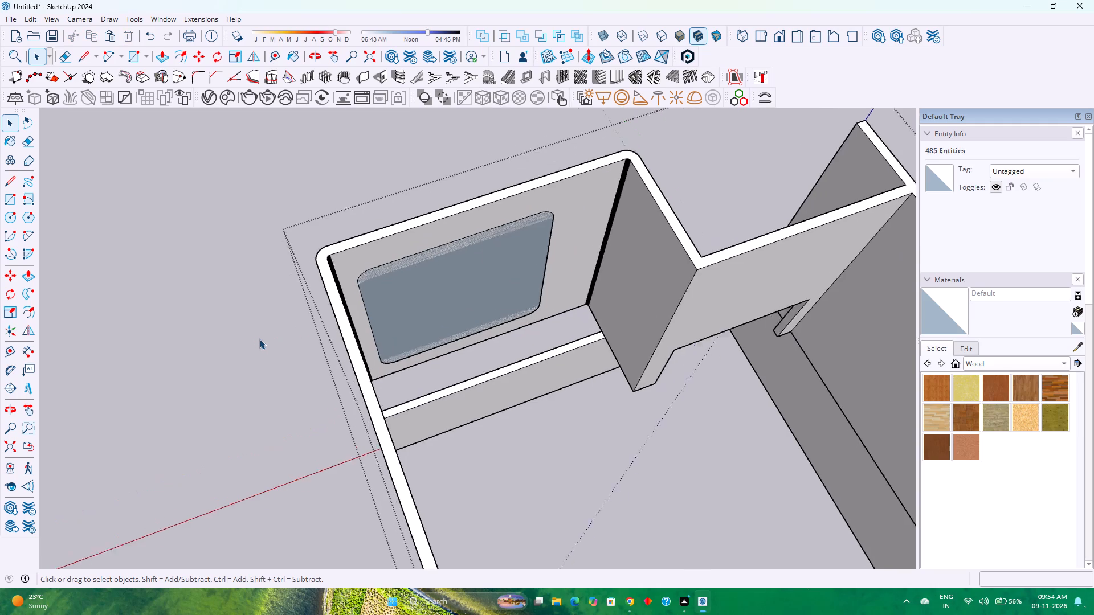
Delete the rounded face that fills the window opening on the front wall's inner side.
scroll(259, 339, up, 1)
click(450, 314)
scroll(450, 314, up, 3)
double_click(450, 312)
click(451, 303)
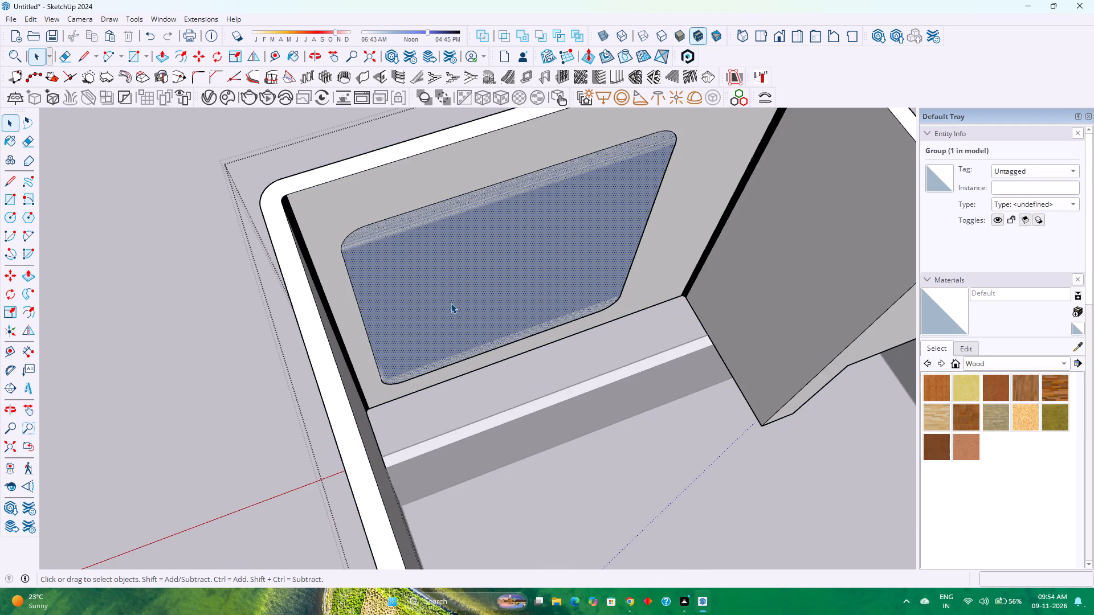
key(p)
click(451, 303)
middle_drag(428, 275, 842, 481)
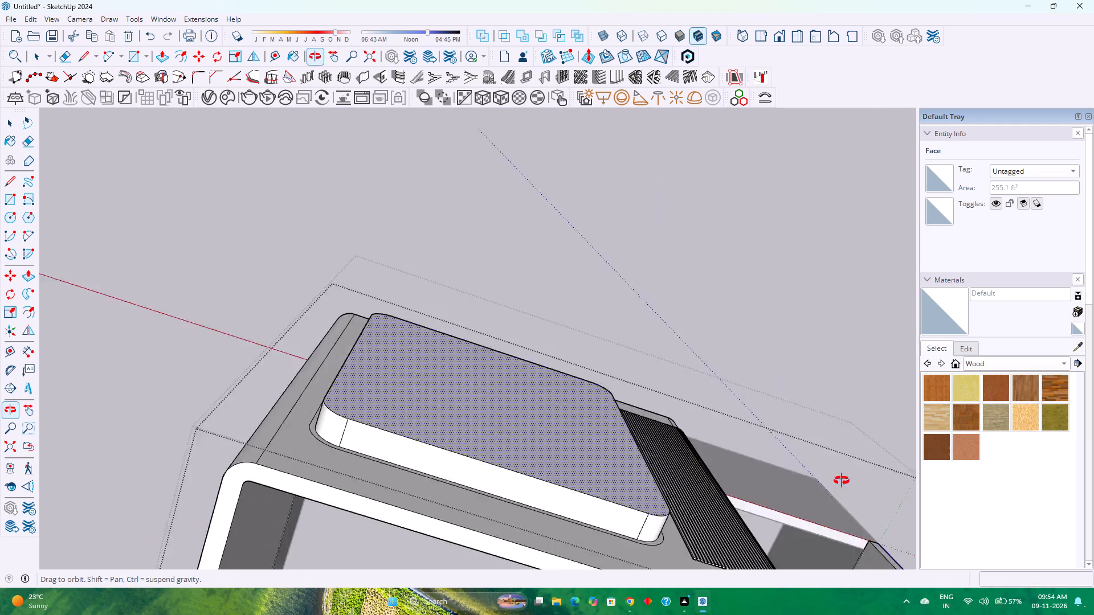
middle_drag(842, 481, 738, 367)
middle_click(738, 367)
click(754, 346)
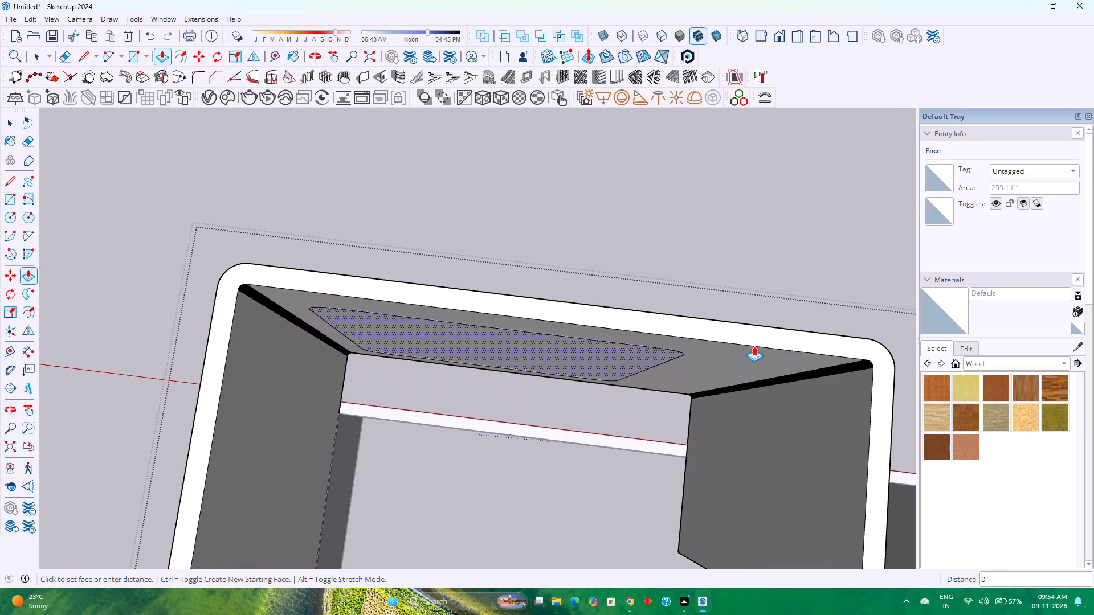
key(space)
scroll(521, 365, up, 1)
middle_drag(521, 365, 581, 276)
scroll(593, 352, down, 4)
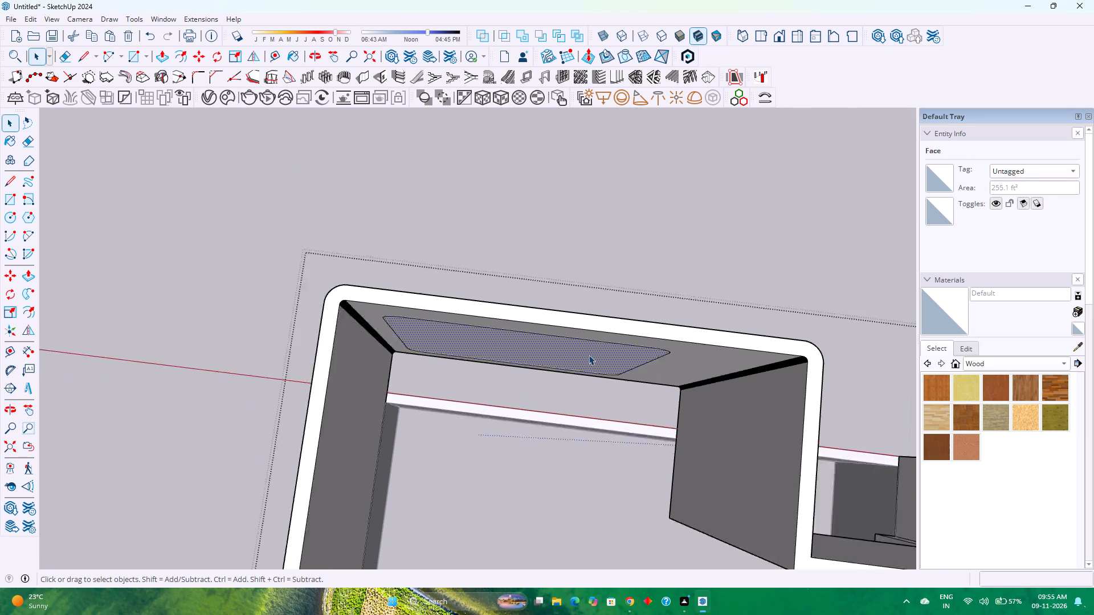
middle_drag(588, 355, 613, 271)
key(Delete)
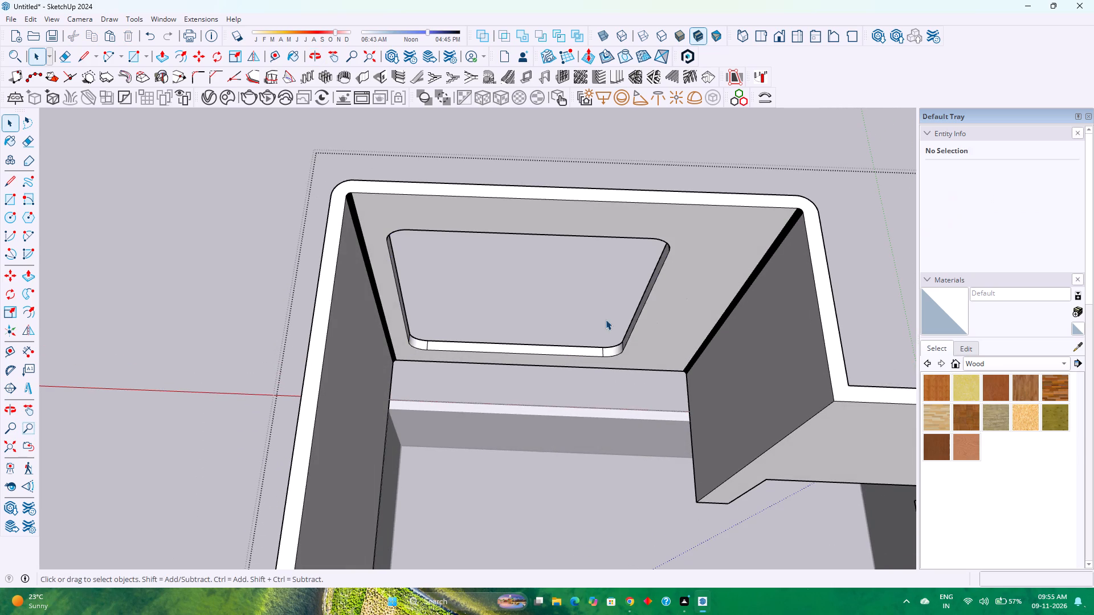
Examine the window opening and its frame border from outside the front wall.
scroll(607, 321, down, 3)
middle_drag(81, 310, 681, 359)
middle_drag(713, 352, 719, 351)
scroll(513, 295, down, 4)
shift+middle_drag(485, 264, 477, 363)
shift+scroll(472, 370, down, 1)
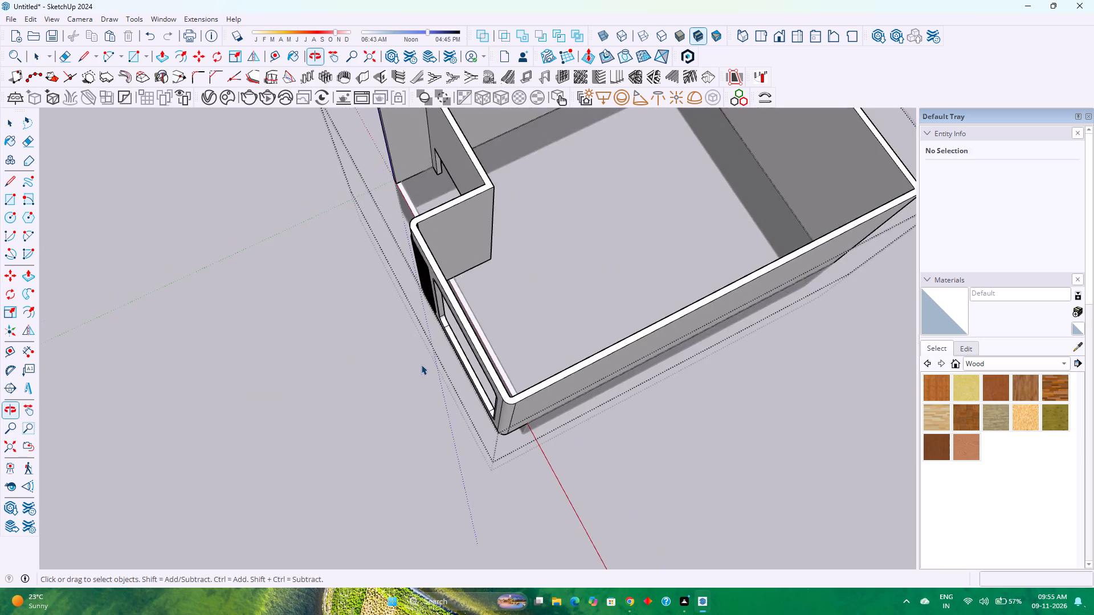
middle_drag(421, 362, 603, 225)
scroll(633, 203, down, 4)
shift+middle_drag(522, 308, 524, 399)
middle_drag(545, 343, 618, 277)
middle_click(624, 273)
scroll(602, 277, up, 2)
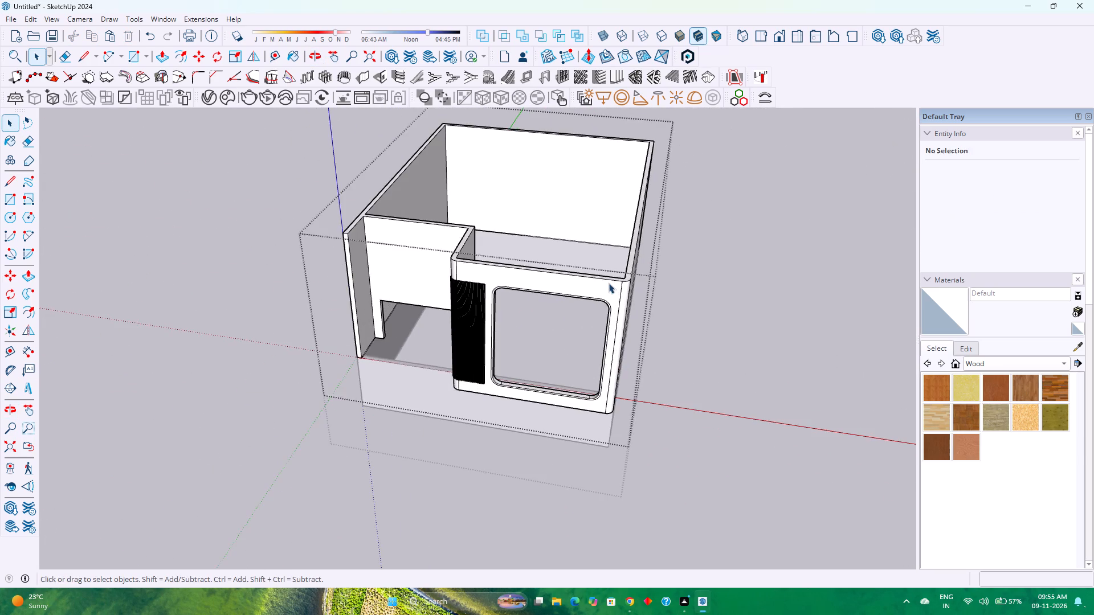
scroll(609, 283, up, 18)
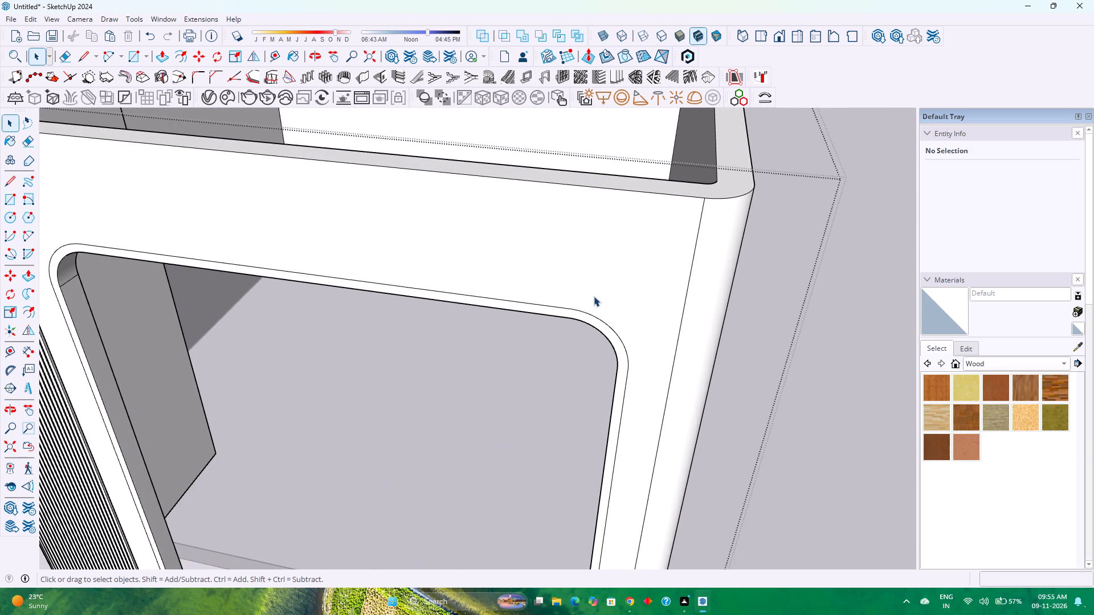
scroll(594, 299, up, 8)
scroll(597, 314, down, 3)
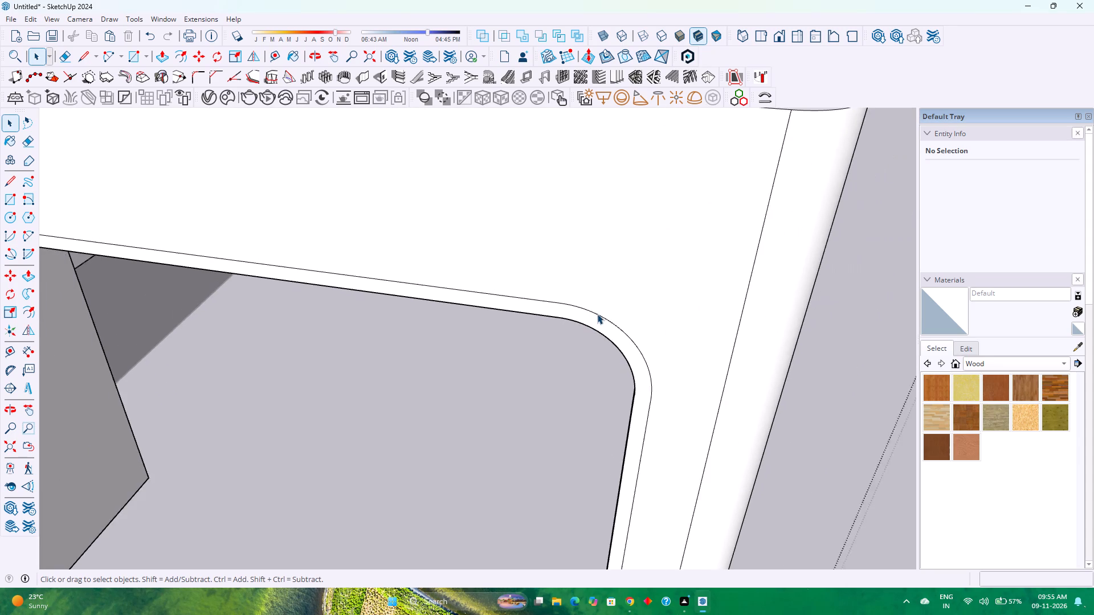
scroll(597, 314, down, 7)
scroll(597, 313, up, 2)
scroll(597, 313, down, 5)
scroll(189, 240, up, 5)
Offset the outer outline of the window's frame border 2" inward.
middle_drag(197, 272, 243, 222)
scroll(245, 221, down, 7)
middle_drag(220, 257, 232, 212)
scroll(221, 275, up, 1)
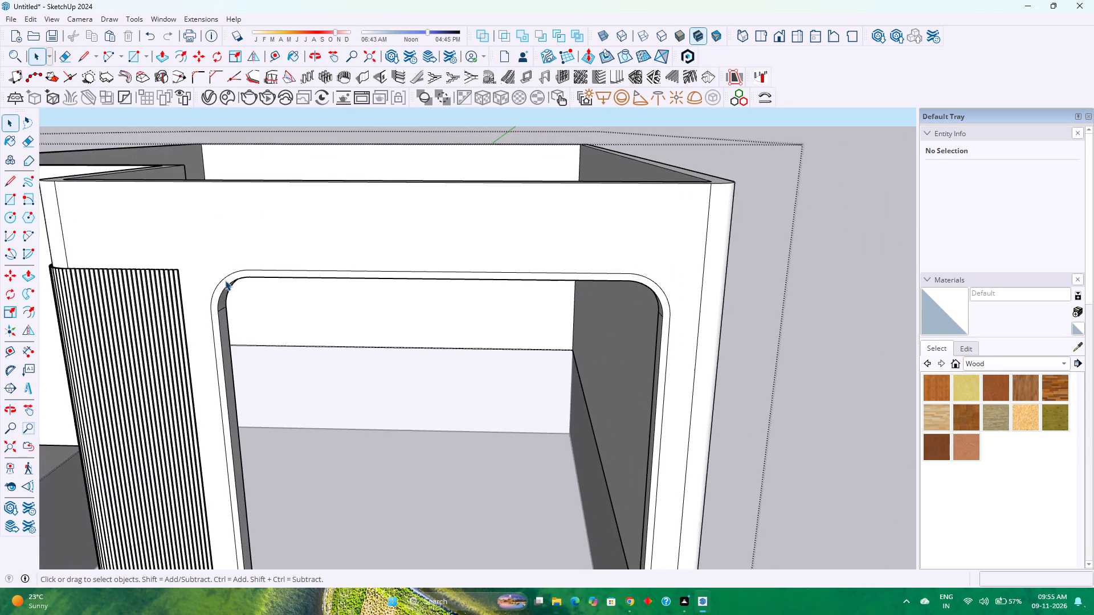
scroll(225, 280, up, 8)
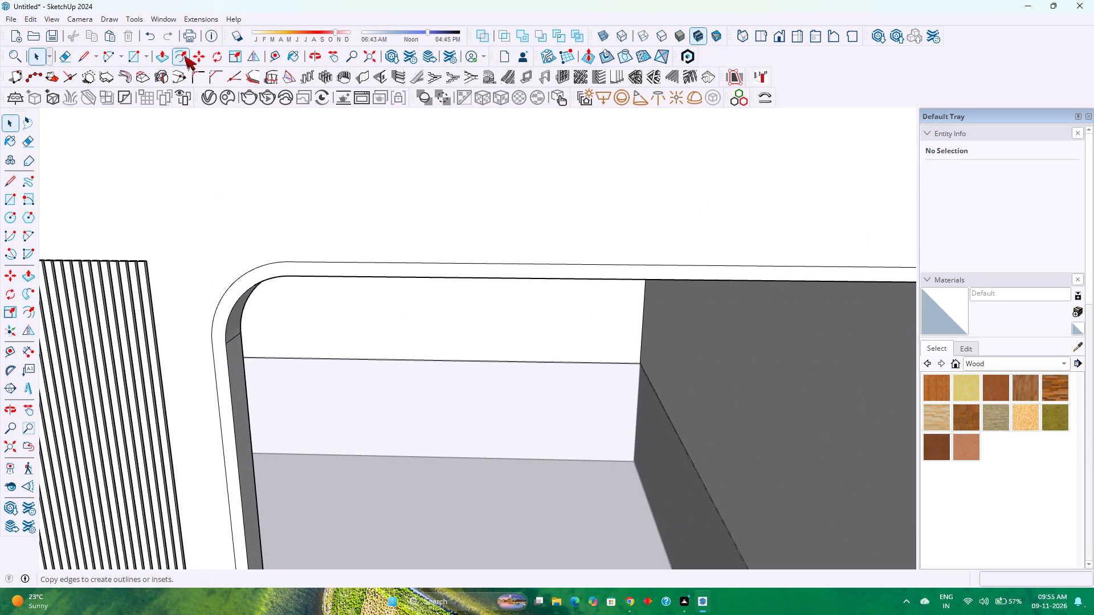
click(184, 56)
click(299, 264)
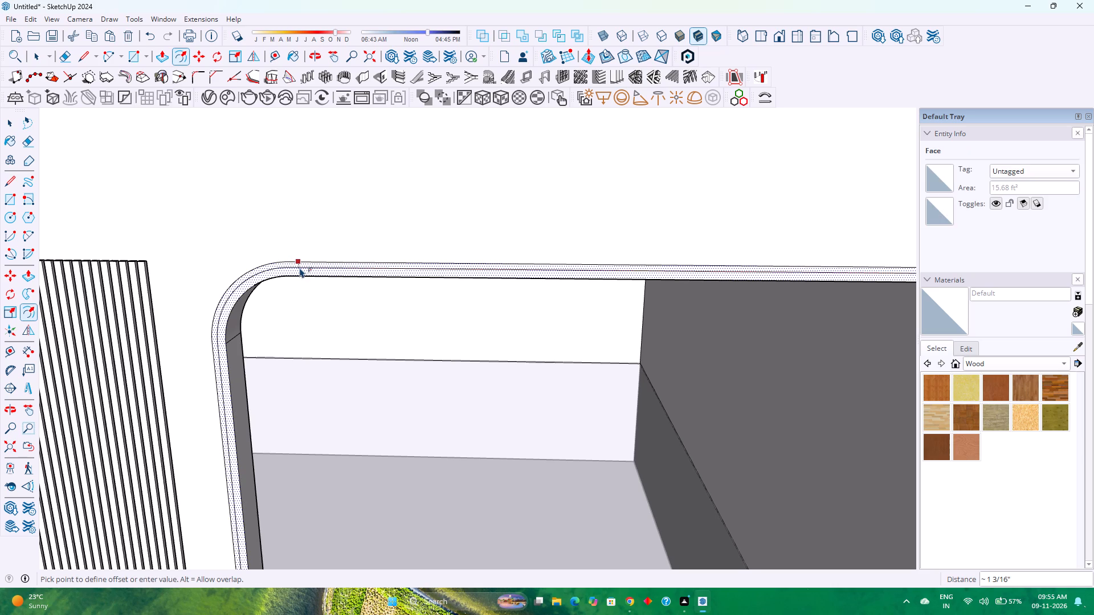
key(2)
key(Return)
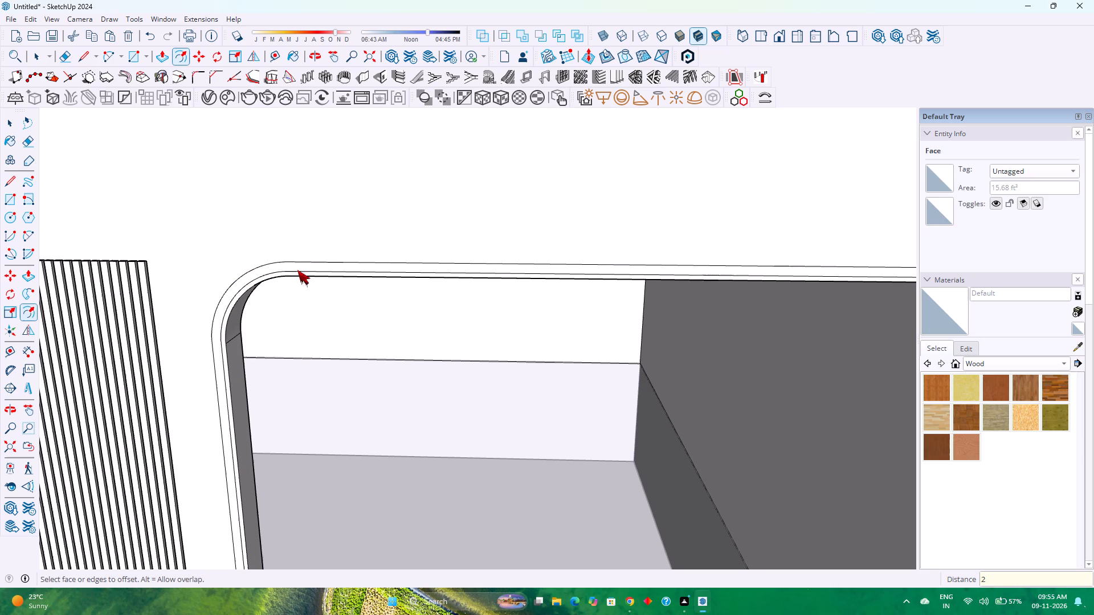
scroll(305, 268, up, 3)
key(space)
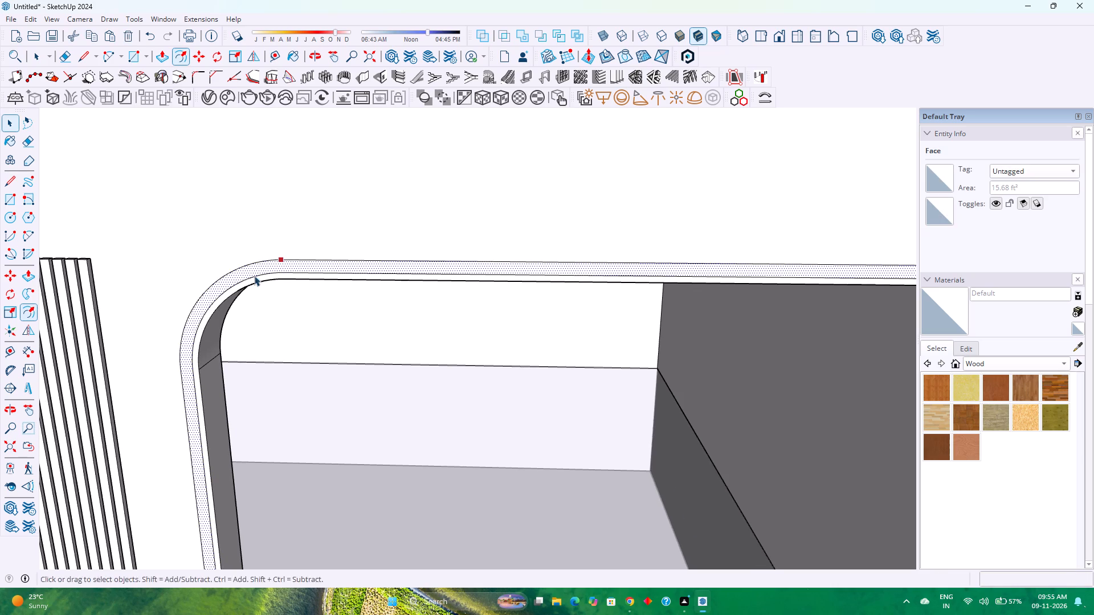
Copy the outer 2" strip of the window border 10' along the green axis, out in front of the wall.
scroll(192, 250, down, 19)
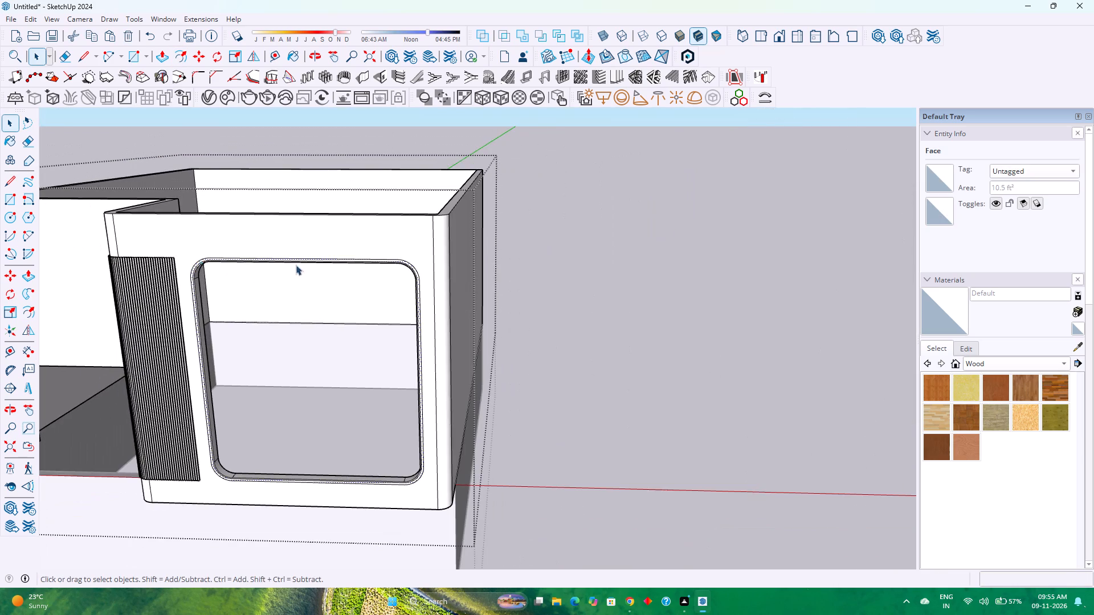
middle_drag(296, 265, 67, 324)
scroll(111, 300, up, 6)
shift+middle_drag(71, 299, 402, 239)
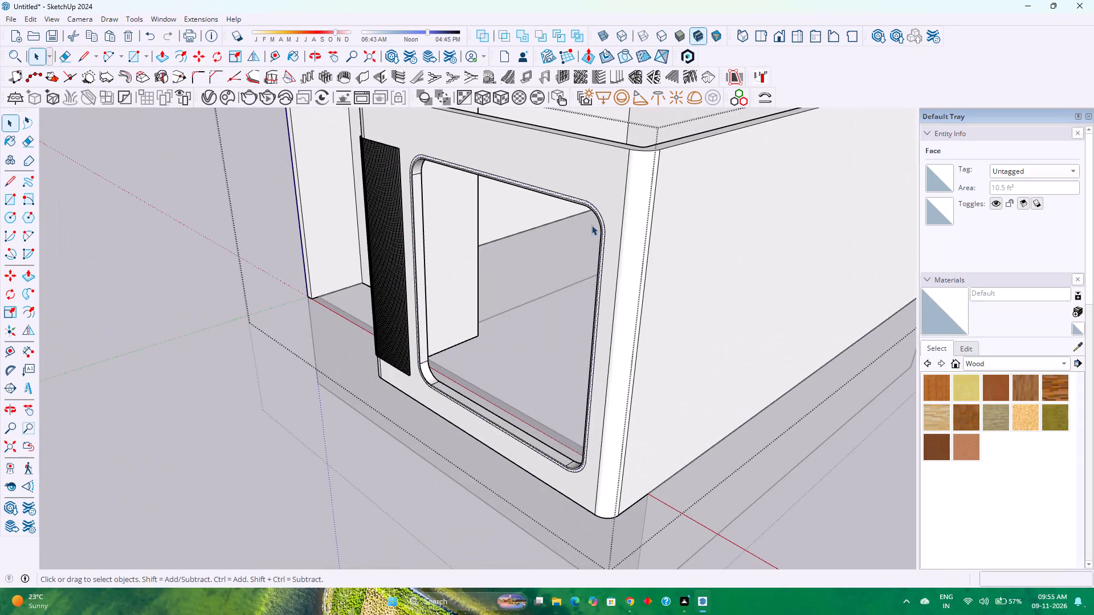
scroll(605, 221, up, 6)
key(m)
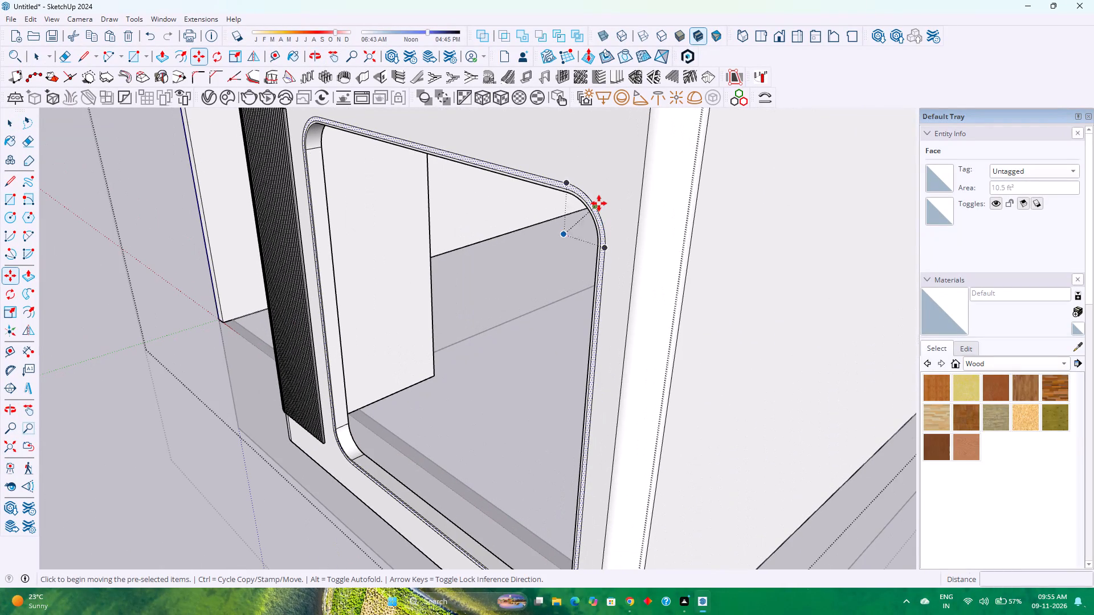
click(597, 205)
key(Left)
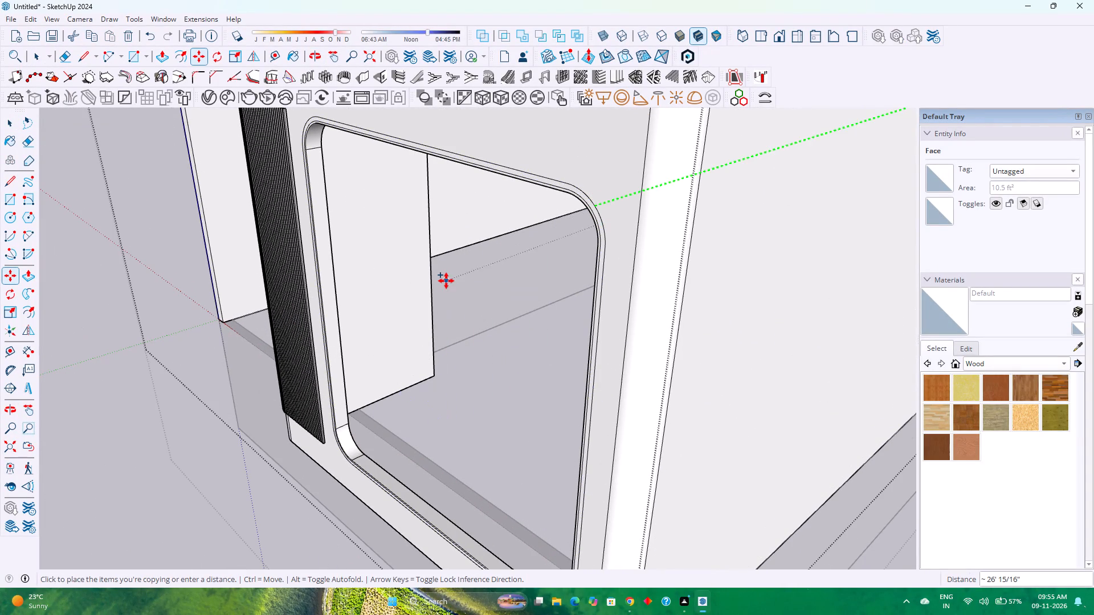
scroll(355, 328, down, 16)
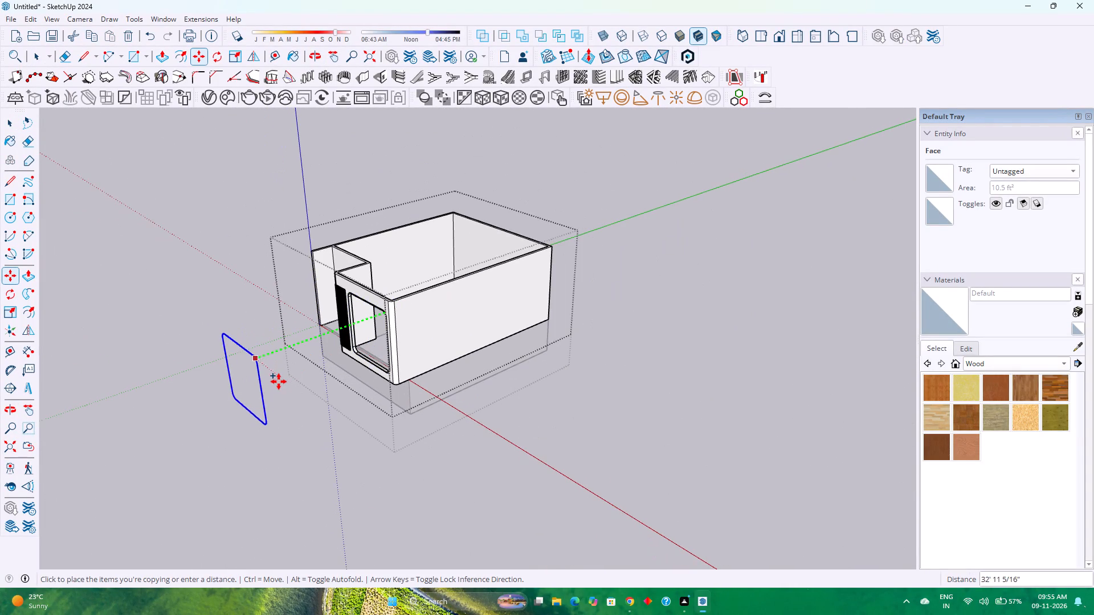
text(10)
key(apostrophe)
key(Return)
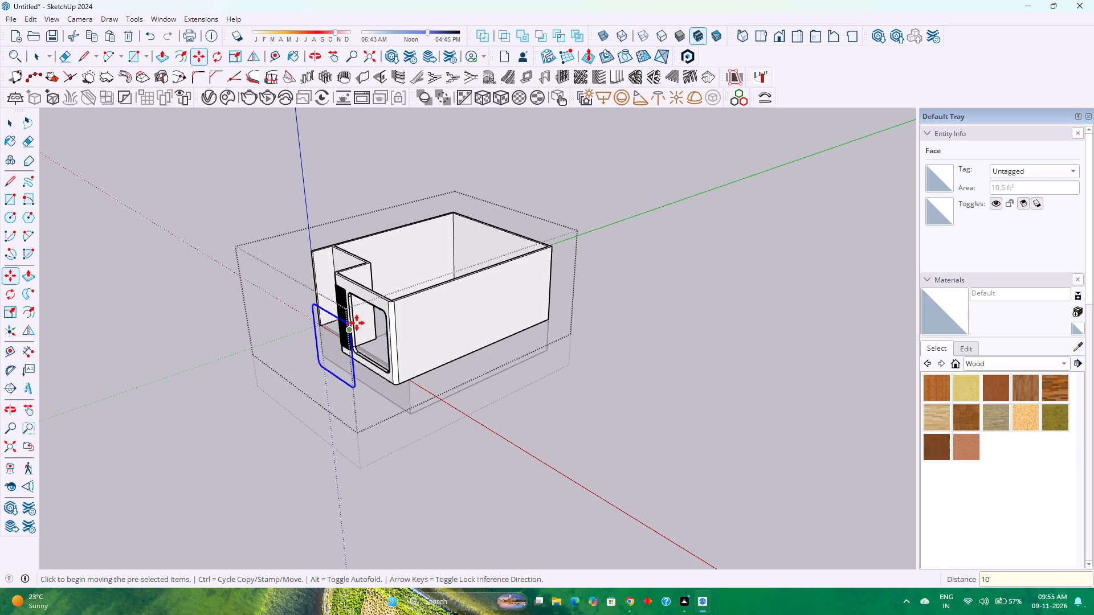
Push the 2" strip around the window opening 1" into the front wall.
scroll(391, 296, up, 19)
key(p)
scroll(362, 347, up, 2)
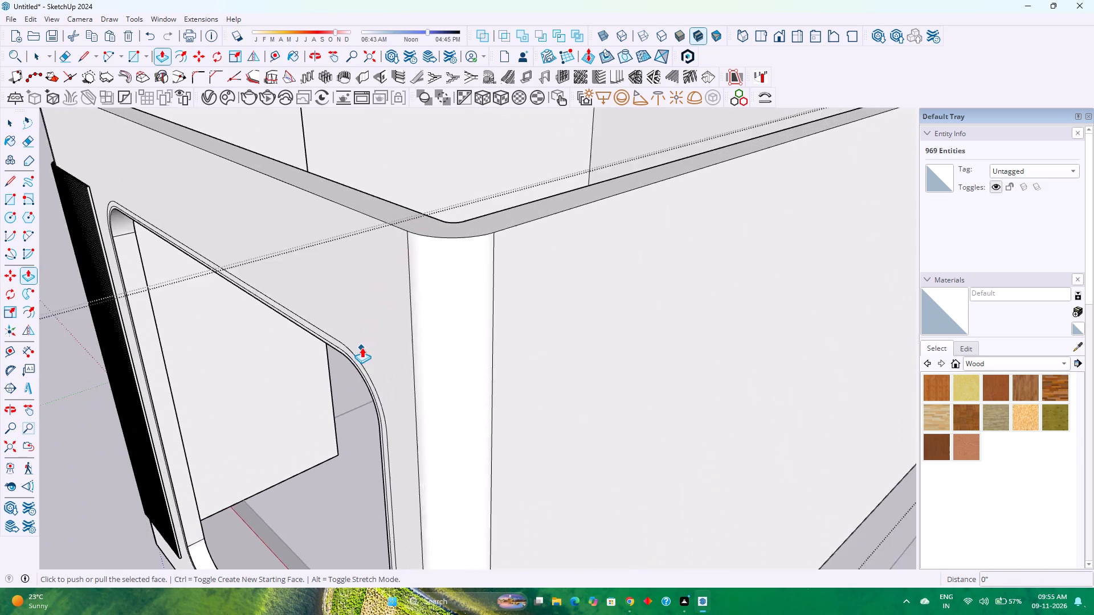
scroll(362, 347, up, 5)
key(Escape)
click(348, 361)
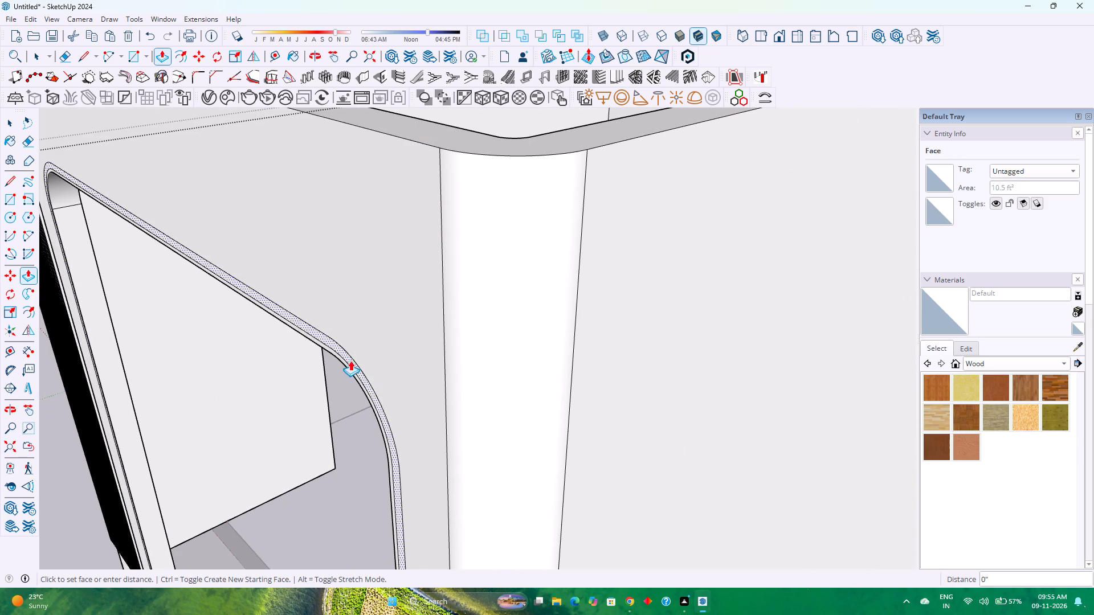
key(1)
key(Return)
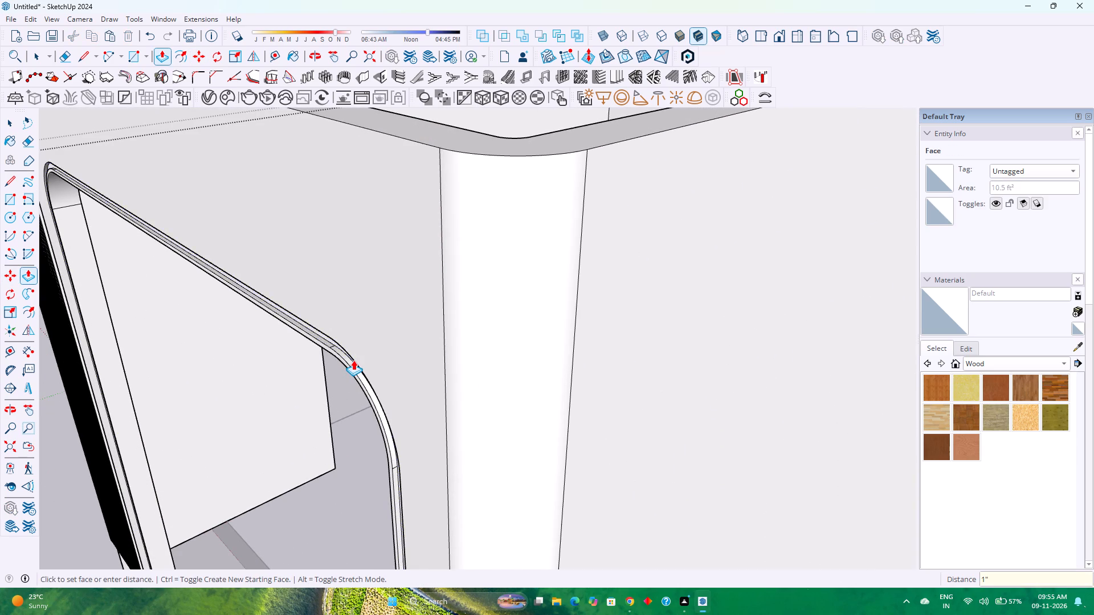
scroll(374, 337, down, 5)
key(space)
Make a group from the copied rounded frame strip standing in front of the wall.
scroll(378, 334, down, 14)
scroll(236, 379, up, 3)
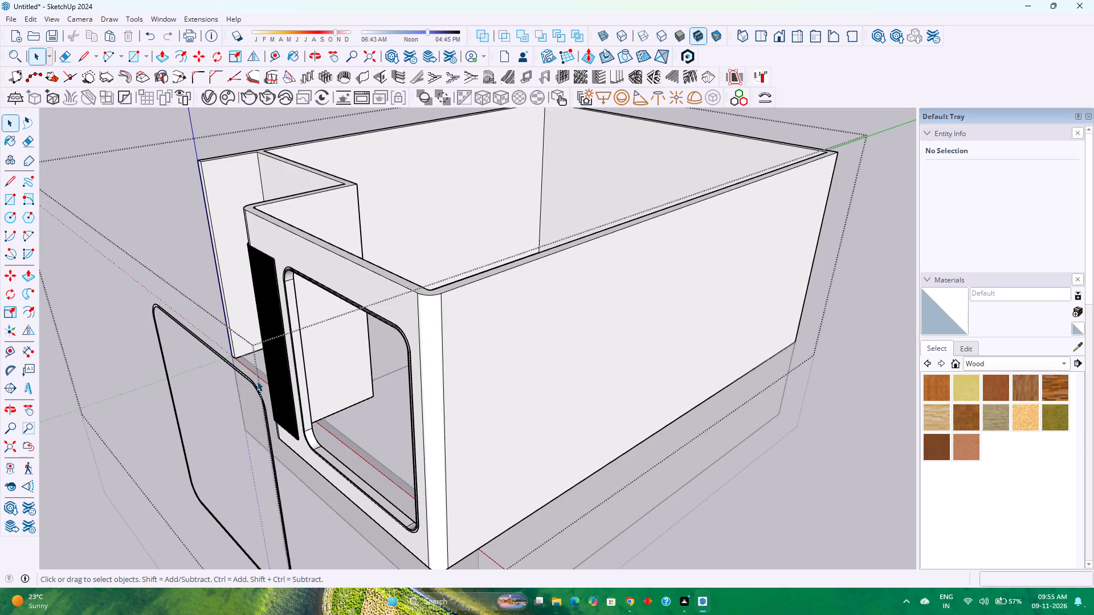
scroll(257, 381, up, 3)
double_click(221, 377)
right_click(221, 377)
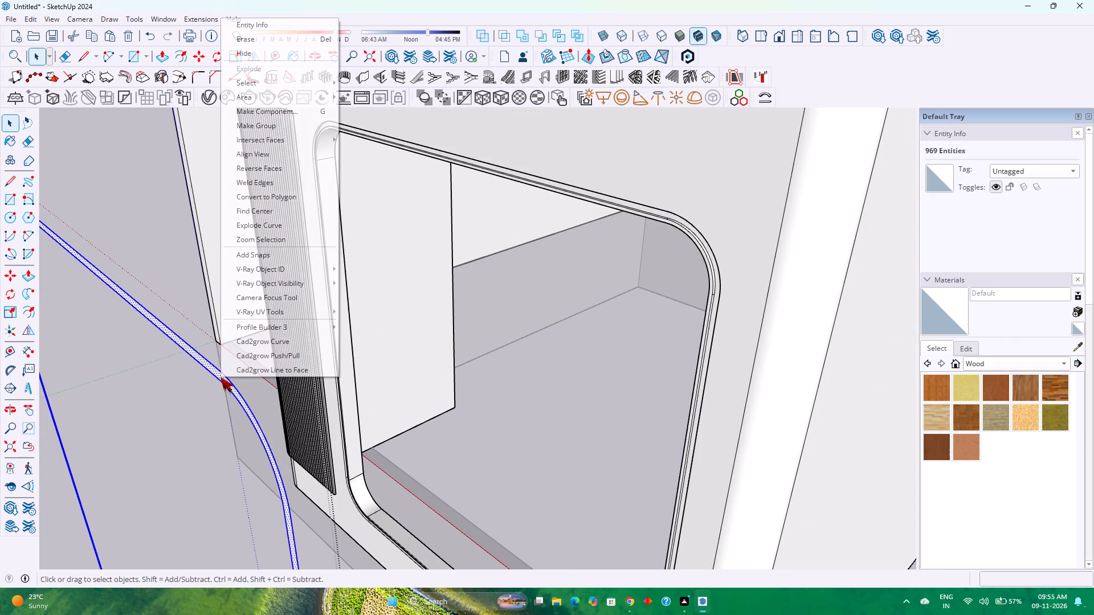
click(270, 127)
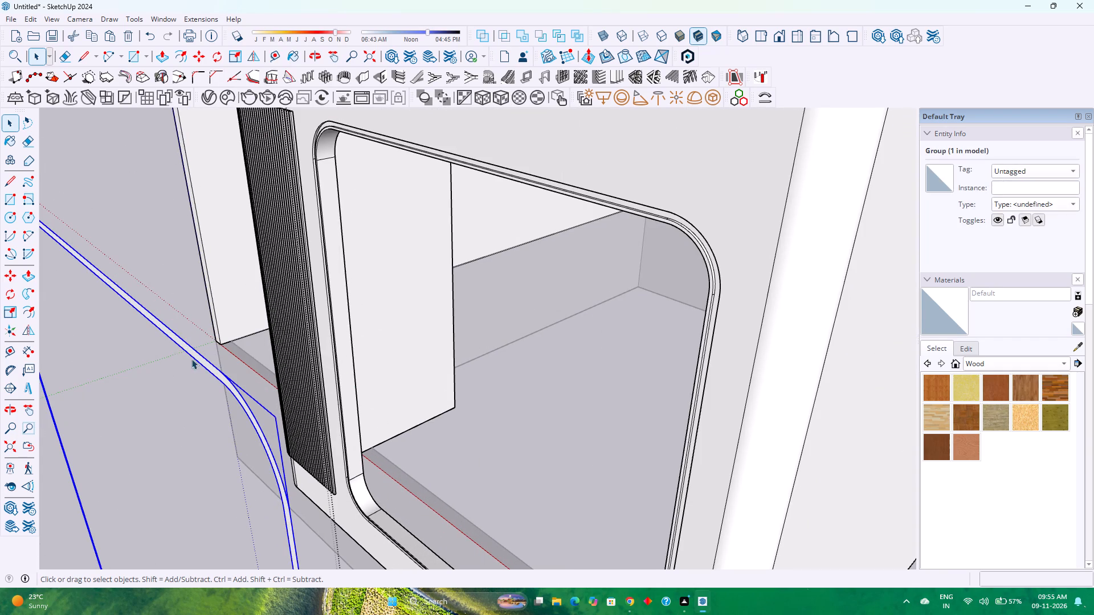
Open the copied frame strip's group and extrude its face 1" toward the front wall.
double_click(202, 358)
key(p)
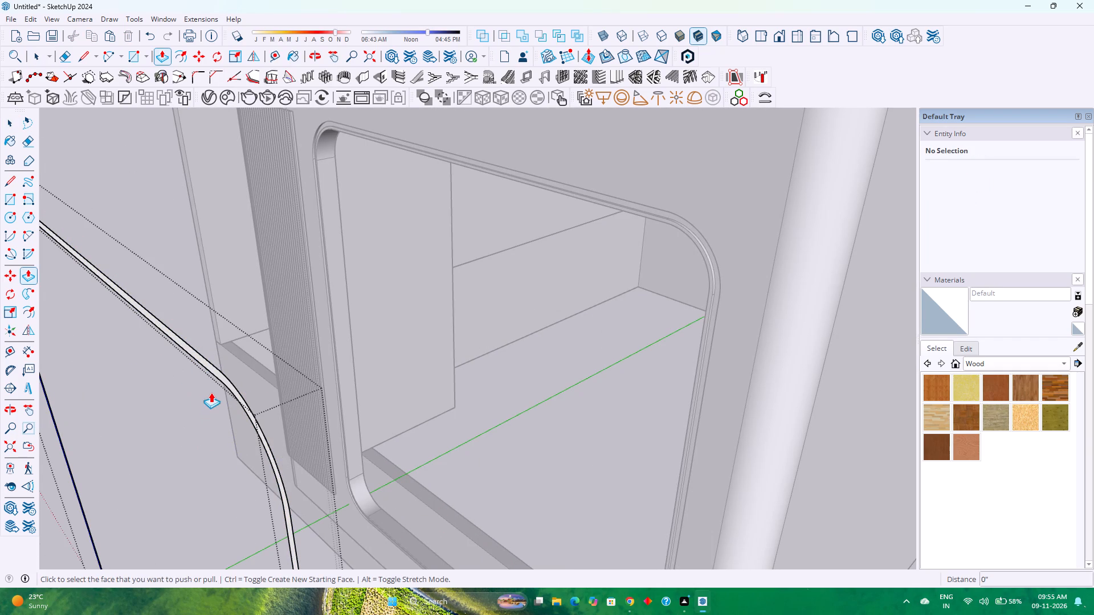
click(214, 370)
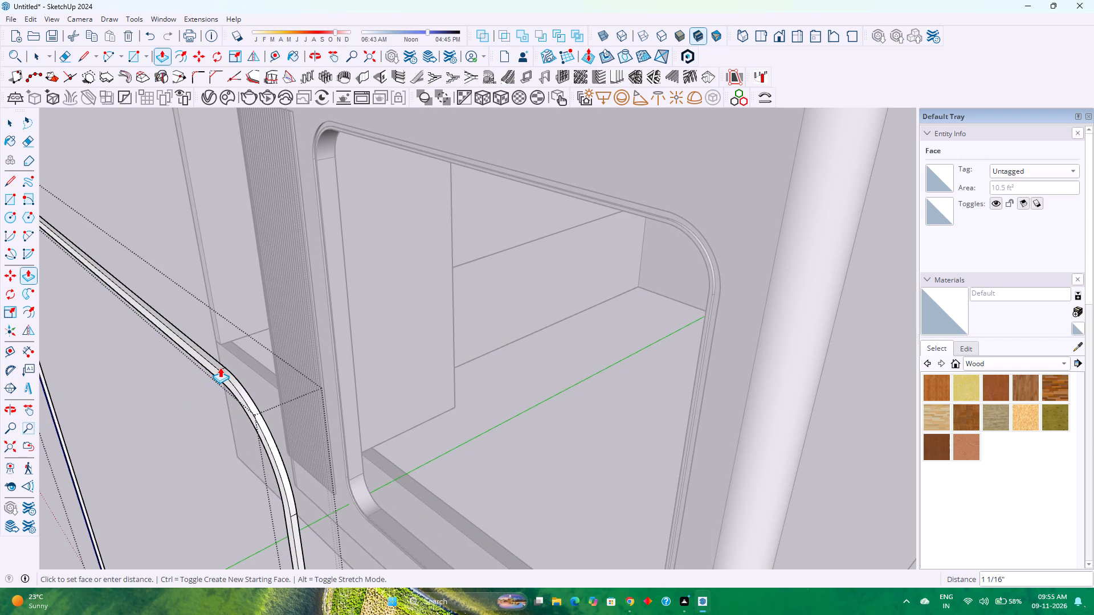
key(1)
key(Return)
key(space)
key(Escape)
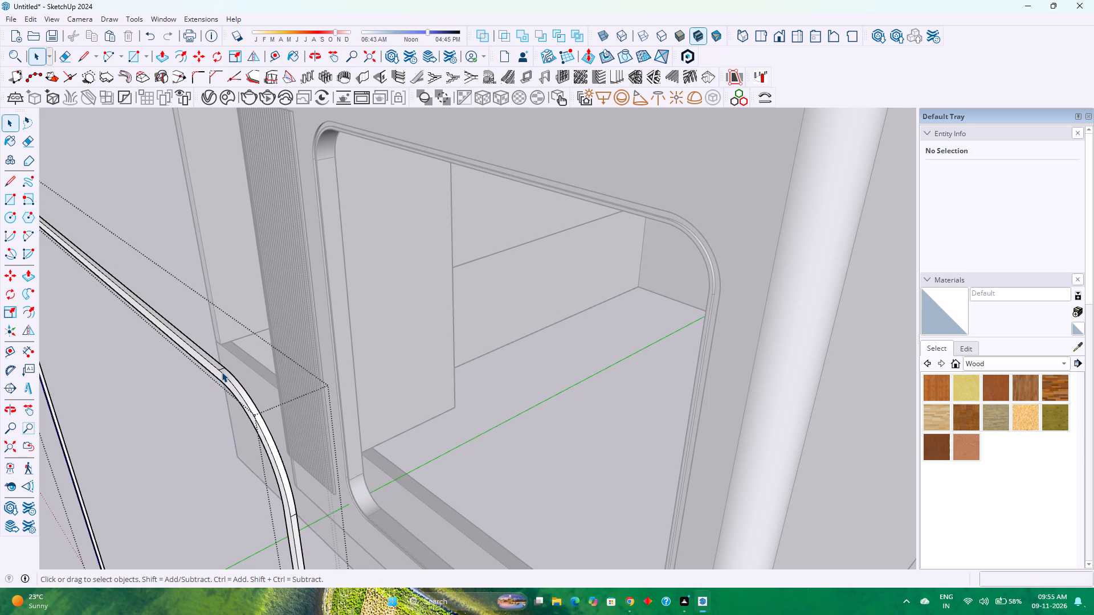
Move the frame strip group 10' back along the green axis onto the front wall around the window opening.
click(222, 376)
key(m)
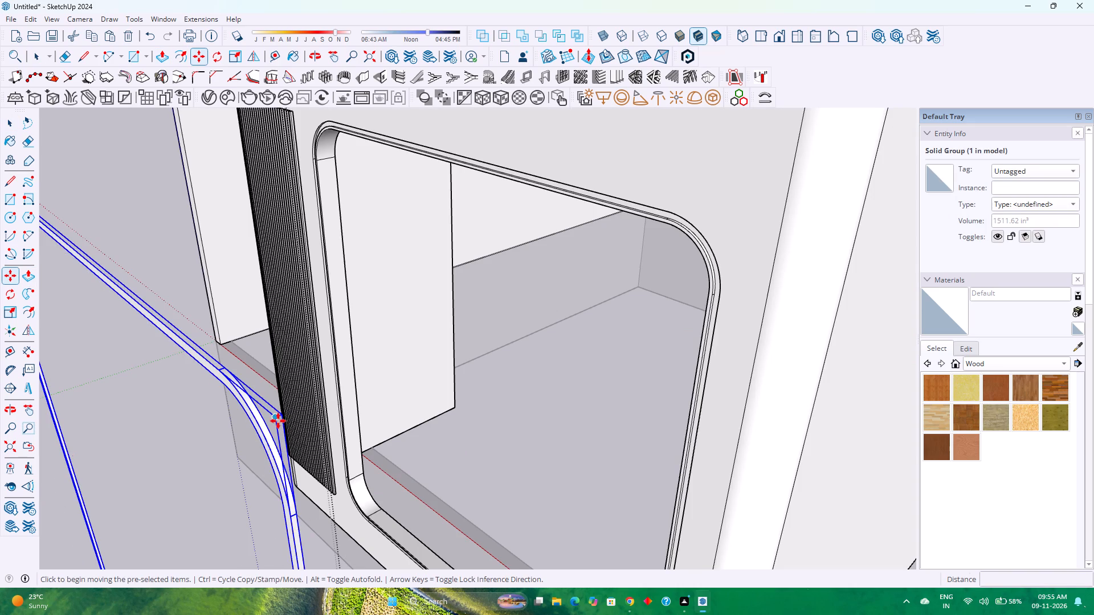
click(277, 420)
key(Left)
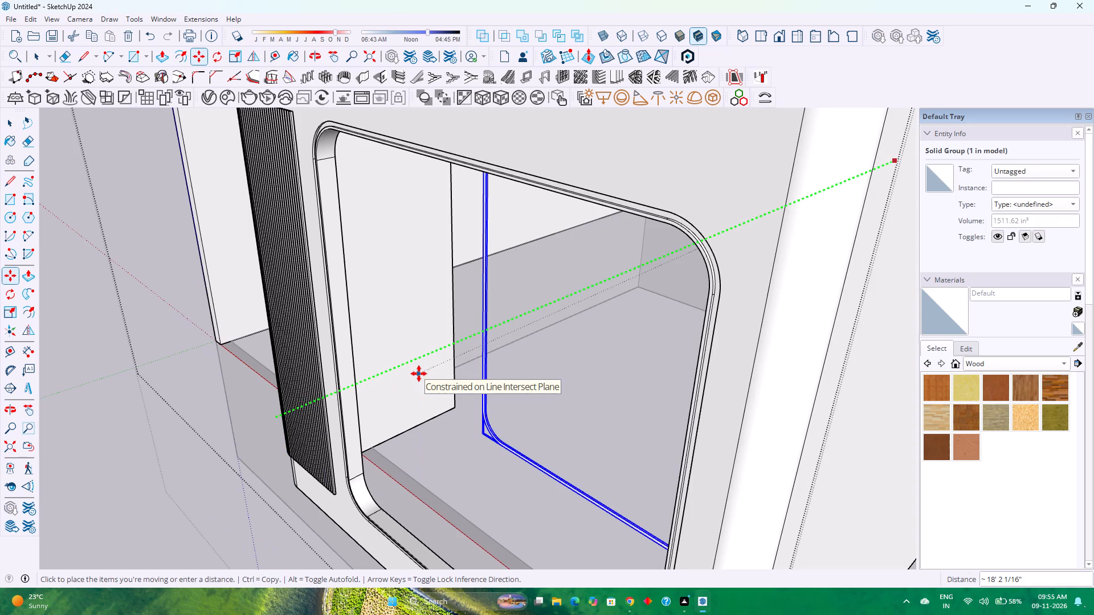
text(10')
key(Return)
key(space)
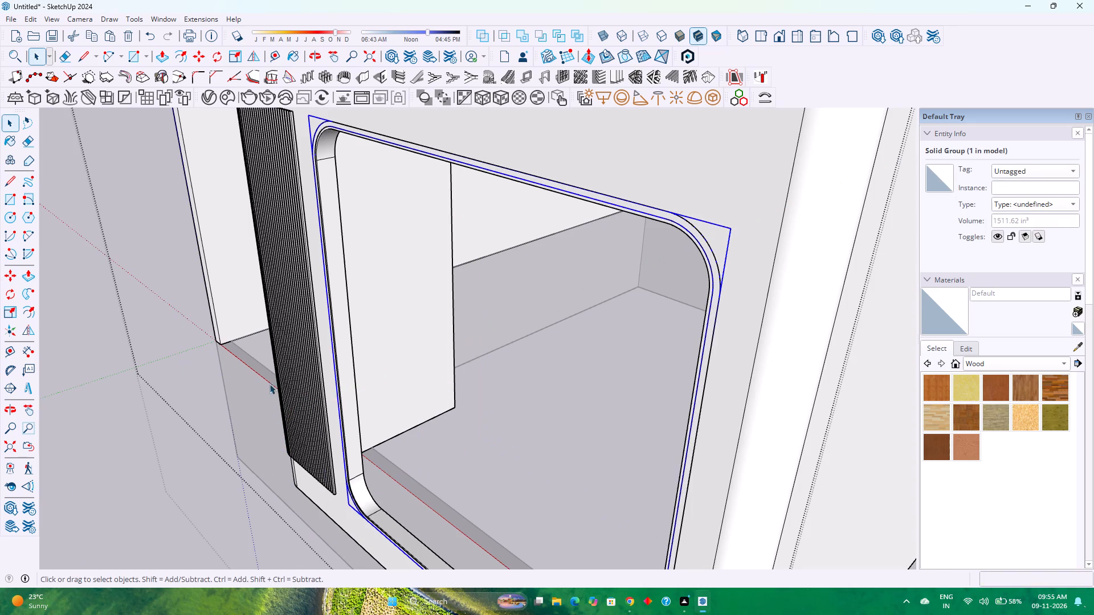
key(Escape)
scroll(391, 347, down, 8)
middle_drag(295, 396, 537, 299)
middle_click(540, 298)
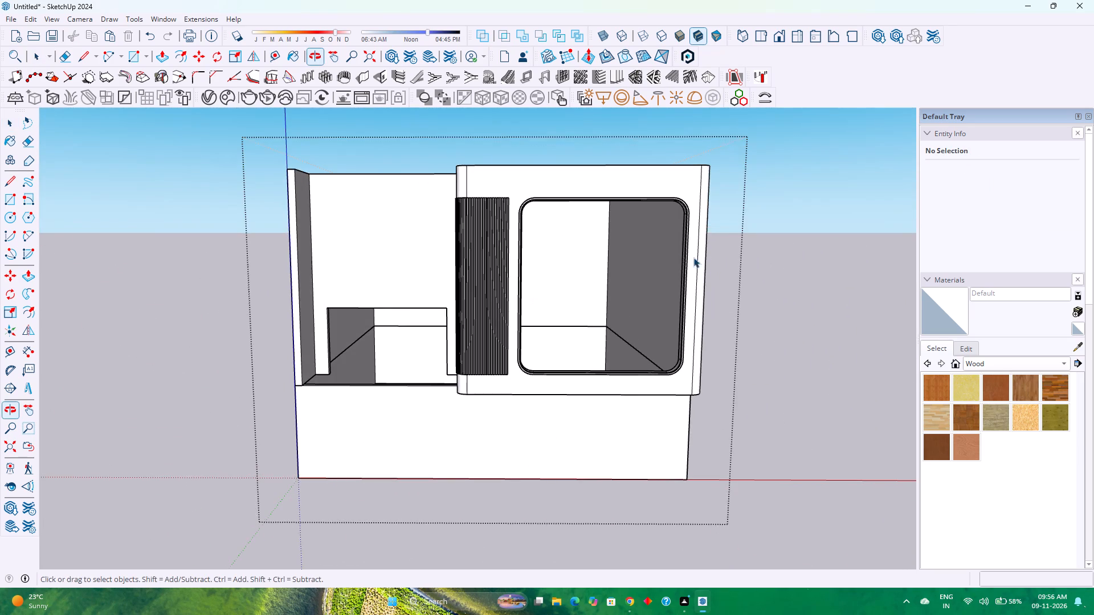
Start saving the untitled model and browse to the Fuji Files folder on New Volume (E:).
scroll(745, 277, up, 6)
key(ctrl+s)
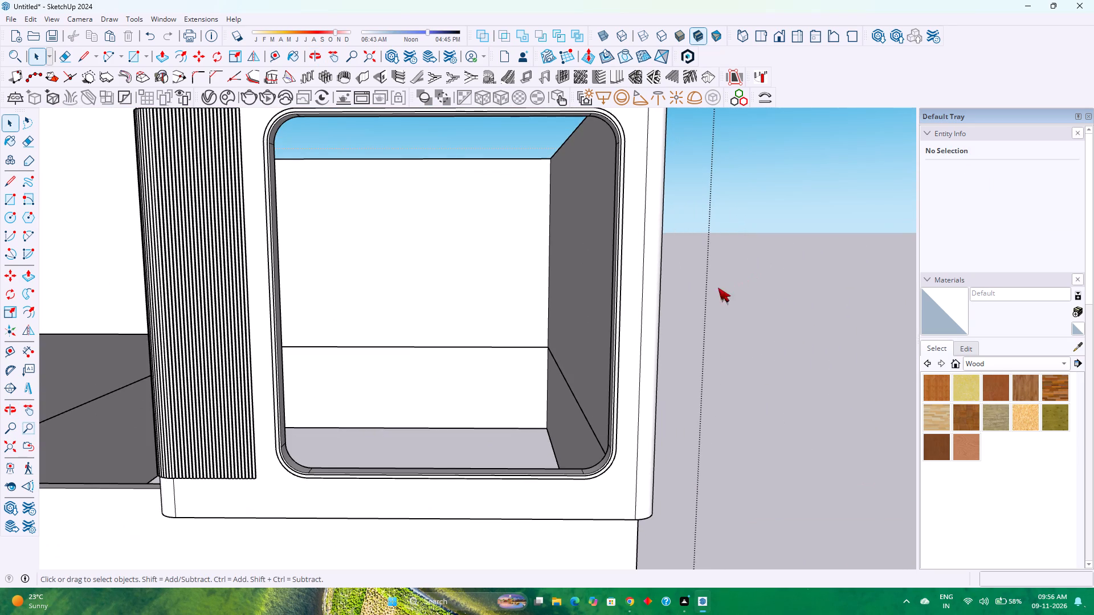
scroll(64, 154, down, 4)
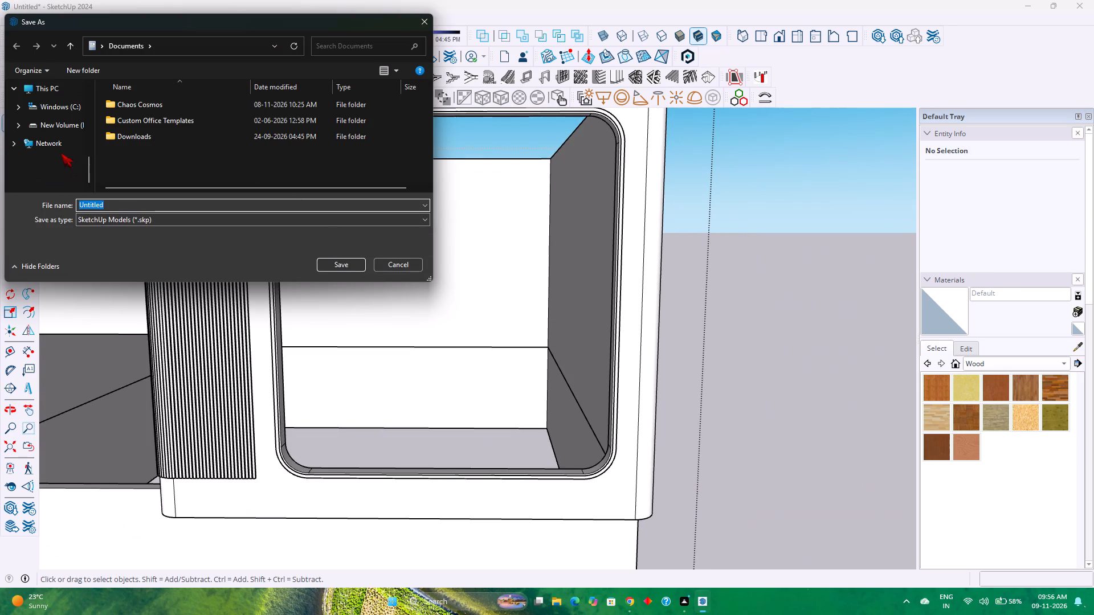
scroll(55, 145, up, 1)
click(35, 177)
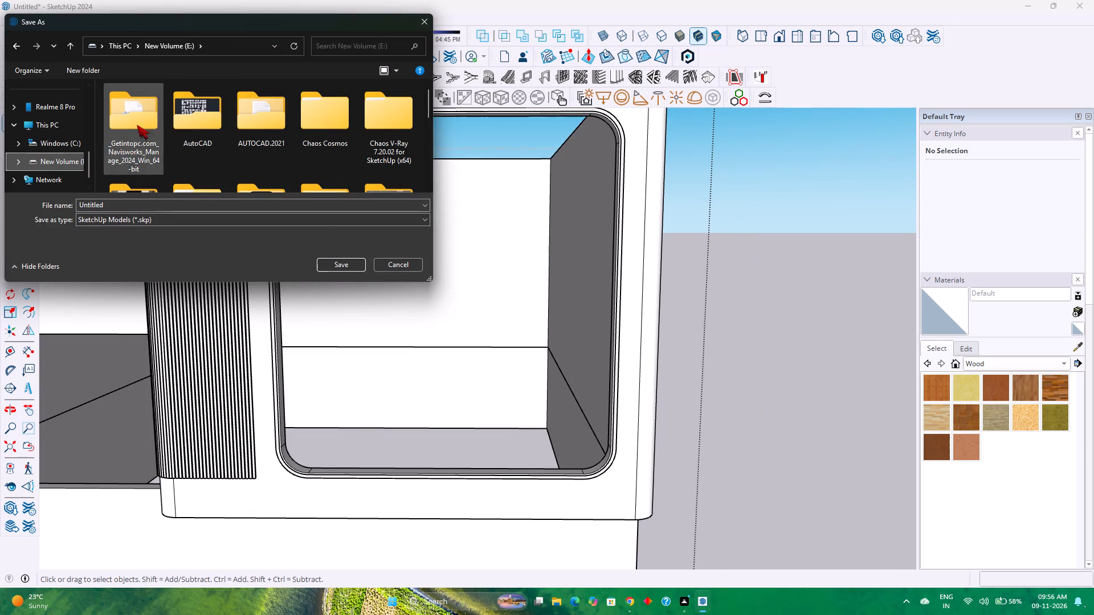
scroll(193, 145, down, 2)
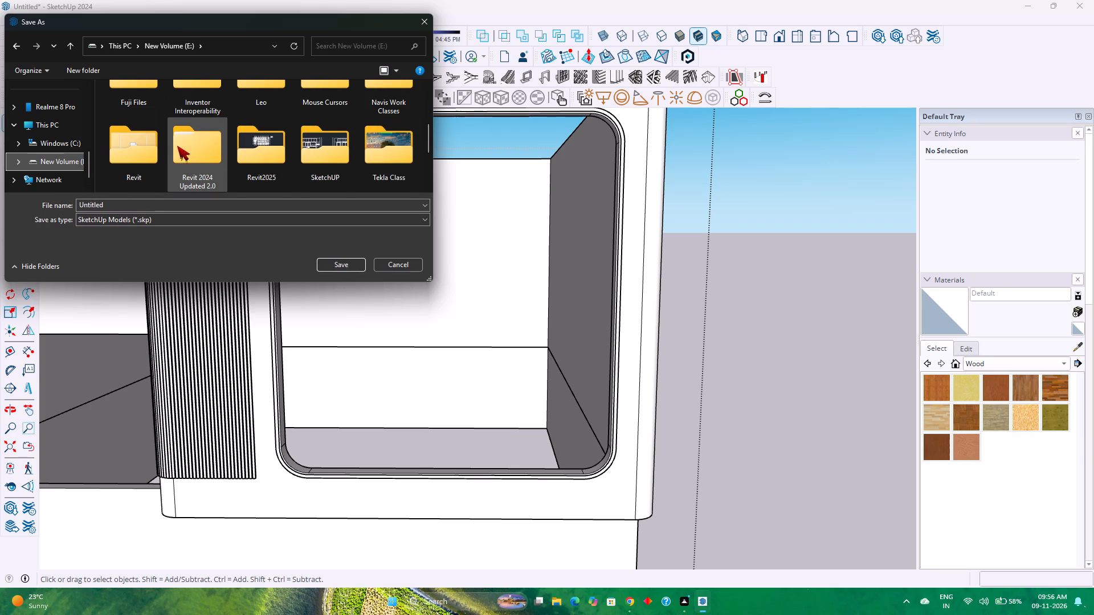
scroll(177, 146, up, 1)
double_click(134, 129)
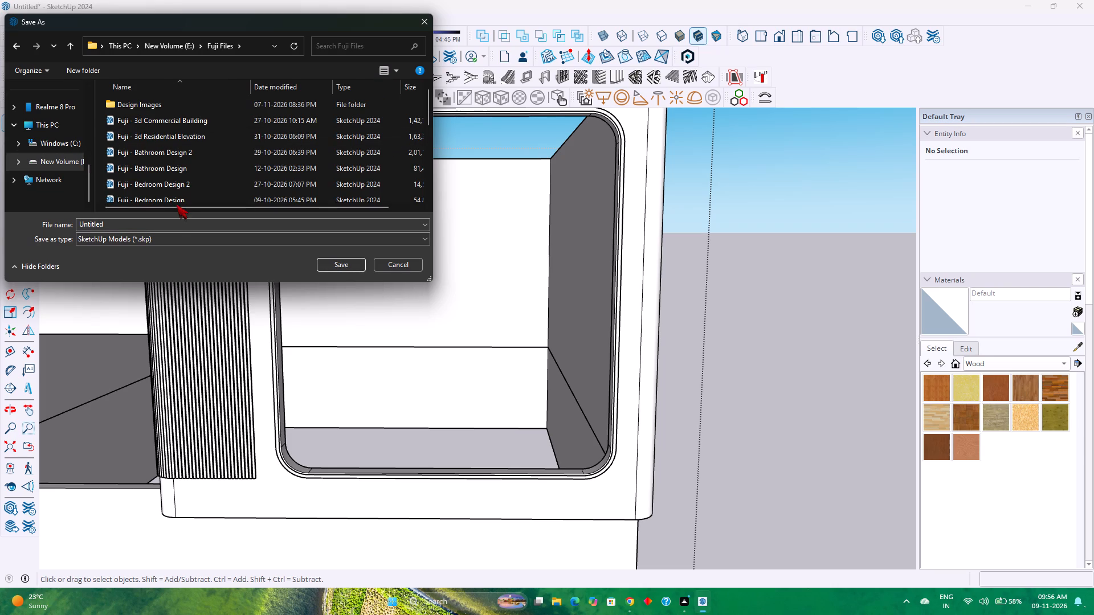
Name the file "Fuji - G+2 Residential Elevation" and save it as a SketchUp model.
click(173, 218)
click(173, 222)
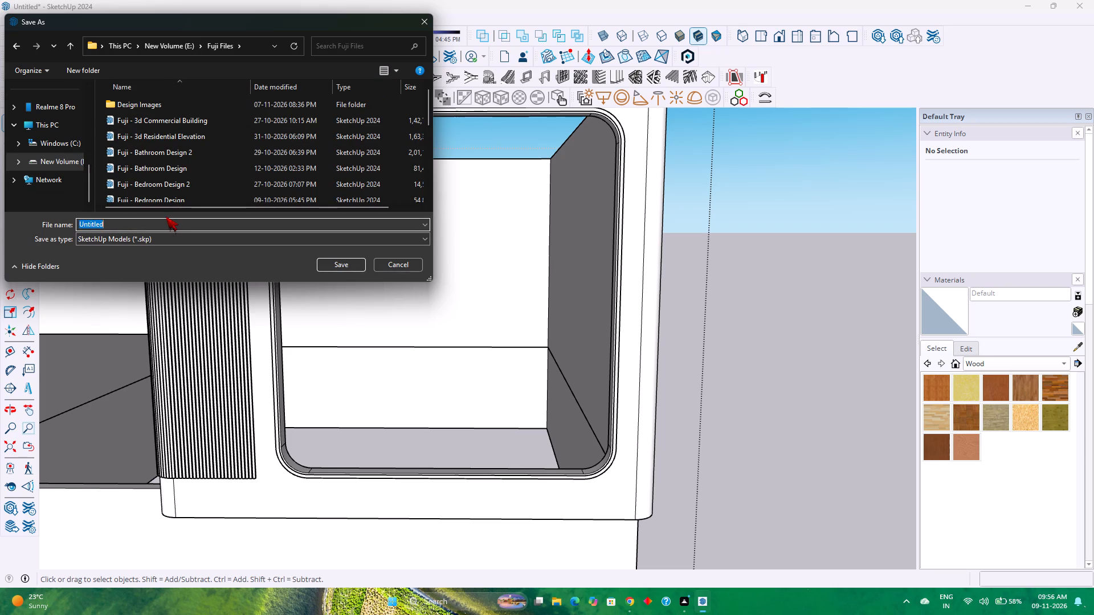
text(Fuji)
key(space)
text(-)
key(space)
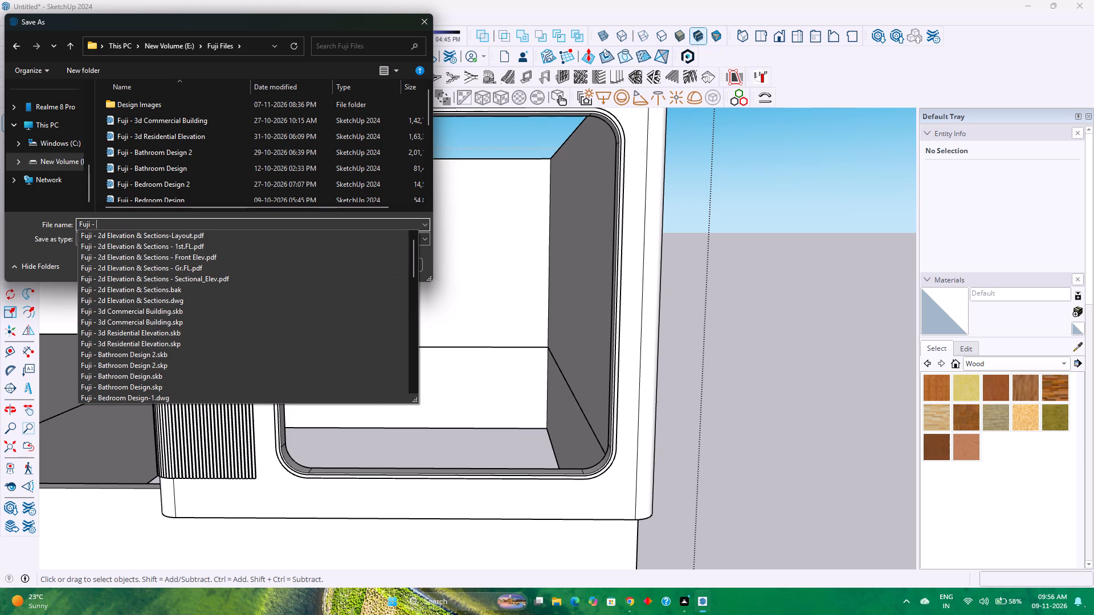
key(6)
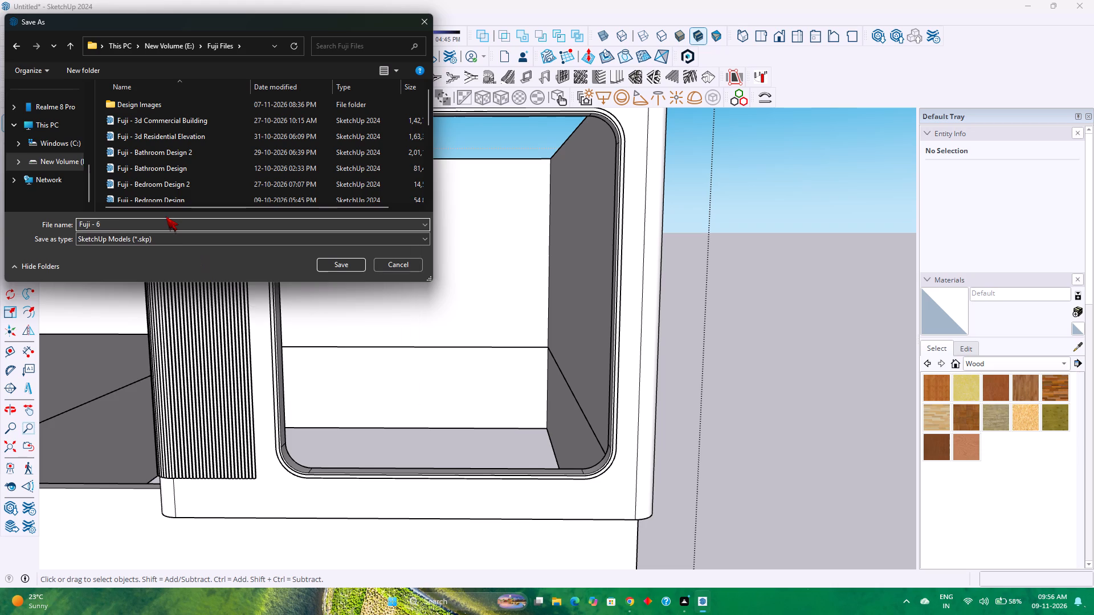
text(+2)
key(Left)
key(Left)
key(BackSpace)
key(shift+g)
key(Right)
key(Right)
key(Right)
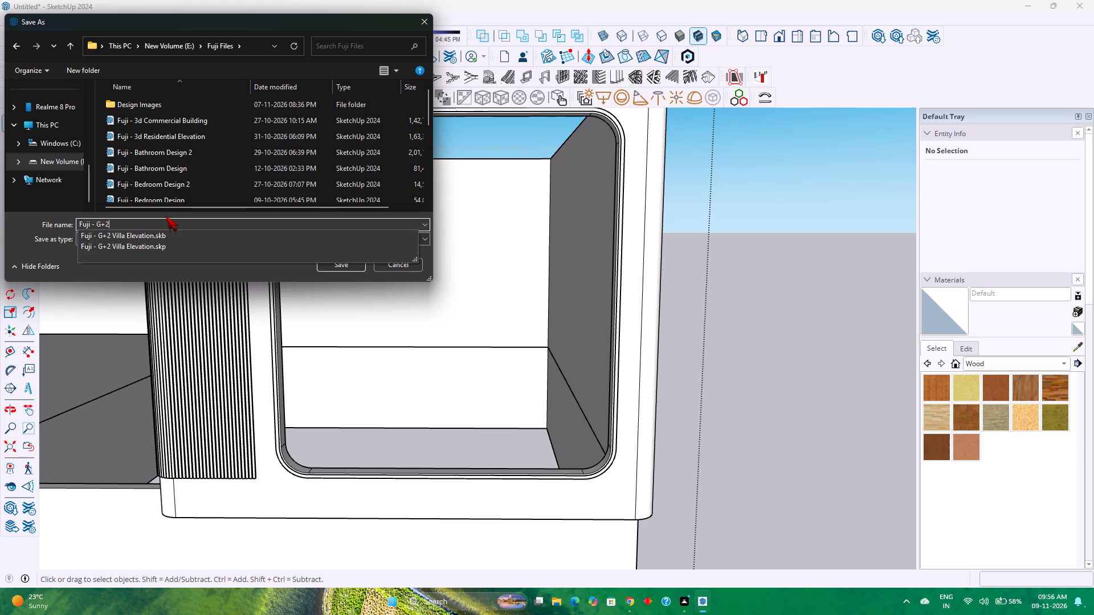
key(space)
text(Residen)
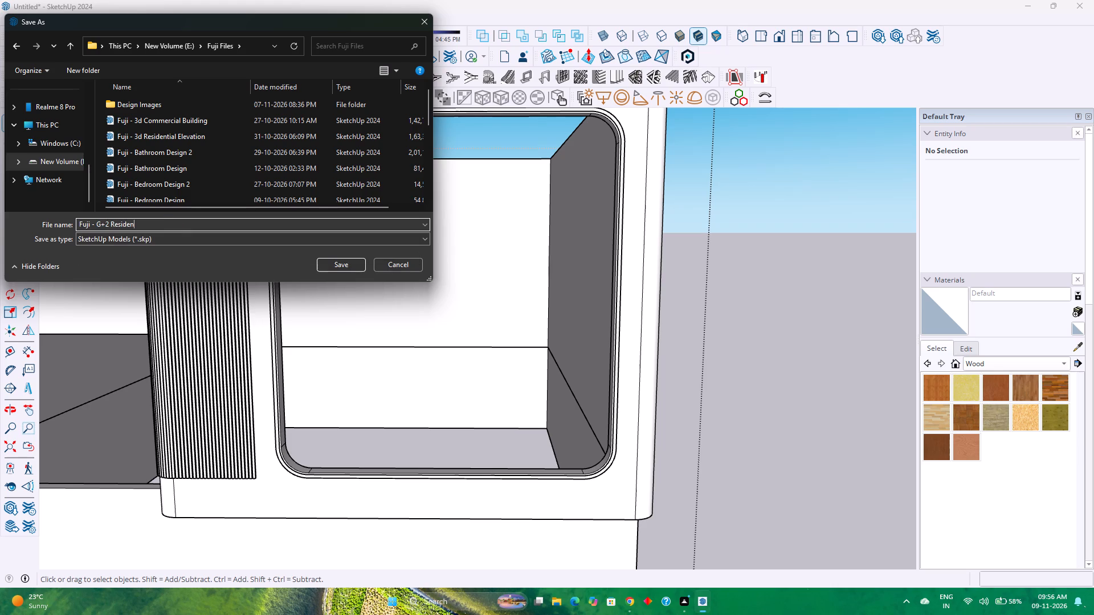
text(tial)
key(space)
text(Elevation)
key(Return)
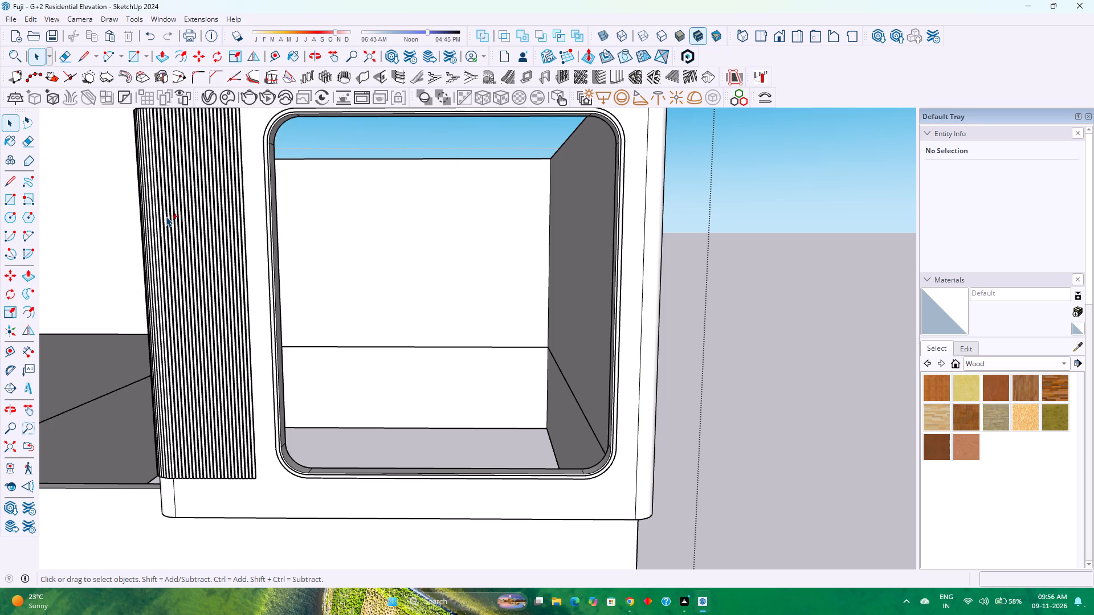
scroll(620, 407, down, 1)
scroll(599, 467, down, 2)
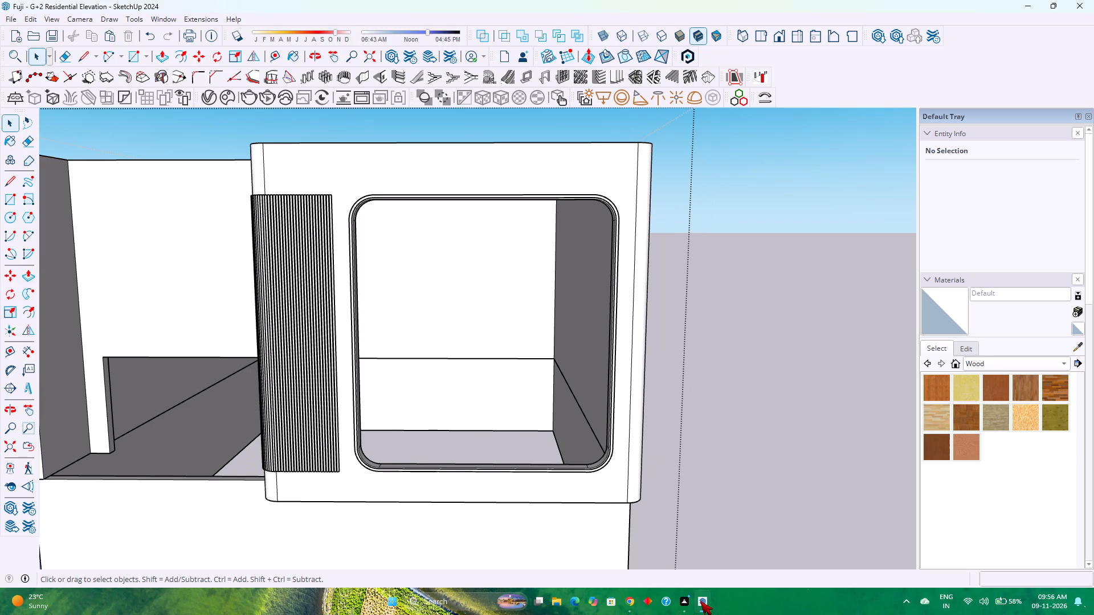
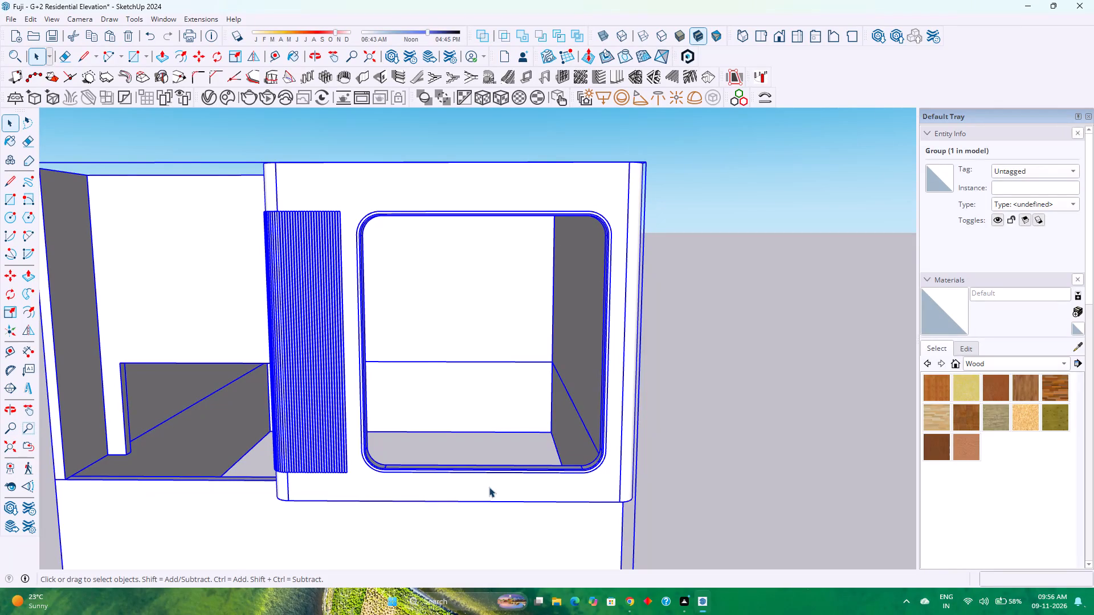
Open the upper-floor wall group for editing.
double_click(489, 487)
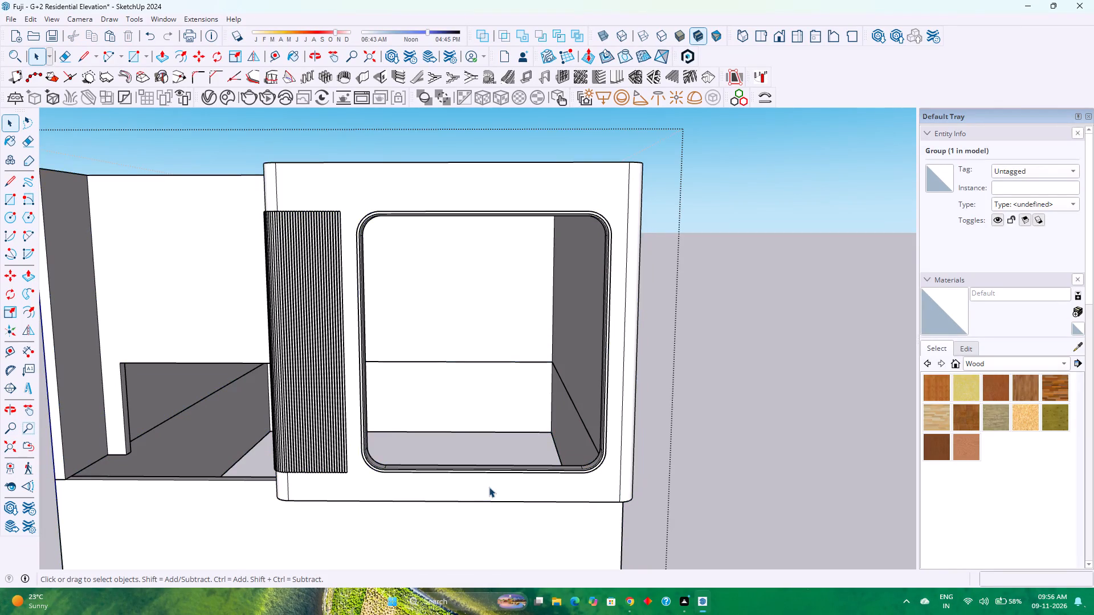
Examine the floor's walls from several angles, including the fluted corner panel, the rounded window and the recessed front wall.
scroll(489, 486, down, 9)
scroll(343, 485, up, 1)
middle_drag(343, 485, 694, 520)
middle_click(694, 520)
scroll(673, 472, up, 8)
middle_drag(613, 468, 486, 408)
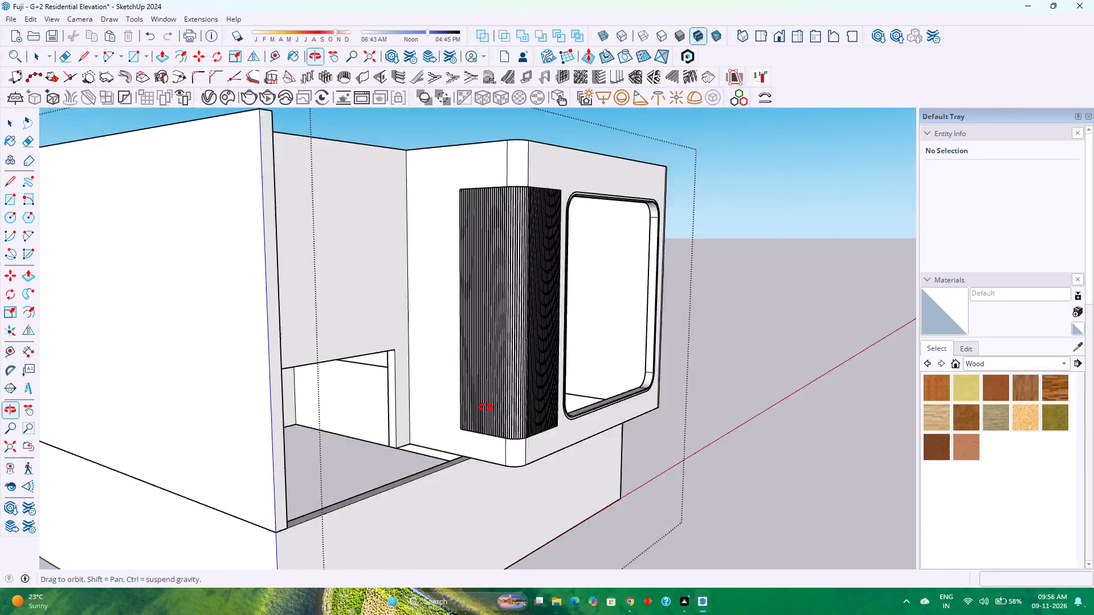
middle_drag(486, 408, 413, 375)
middle_click(413, 375)
scroll(405, 375, down, 3)
scroll(382, 379, up, 5)
middle_drag(356, 385, 460, 395)
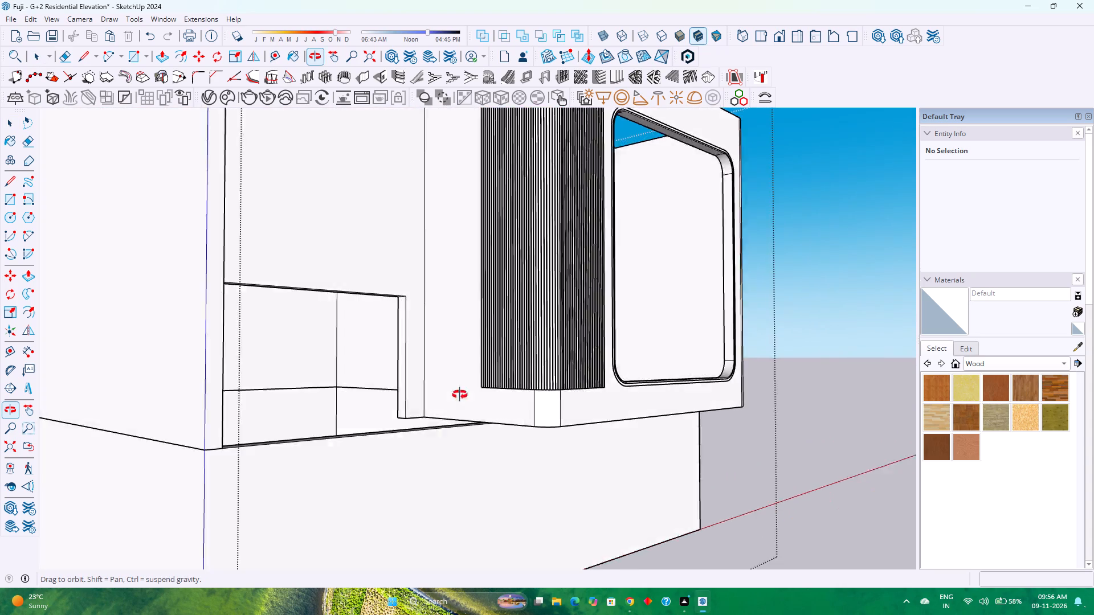
middle_drag(460, 395, 399, 436)
middle_drag(396, 442, 406, 526)
scroll(399, 461, down, 8)
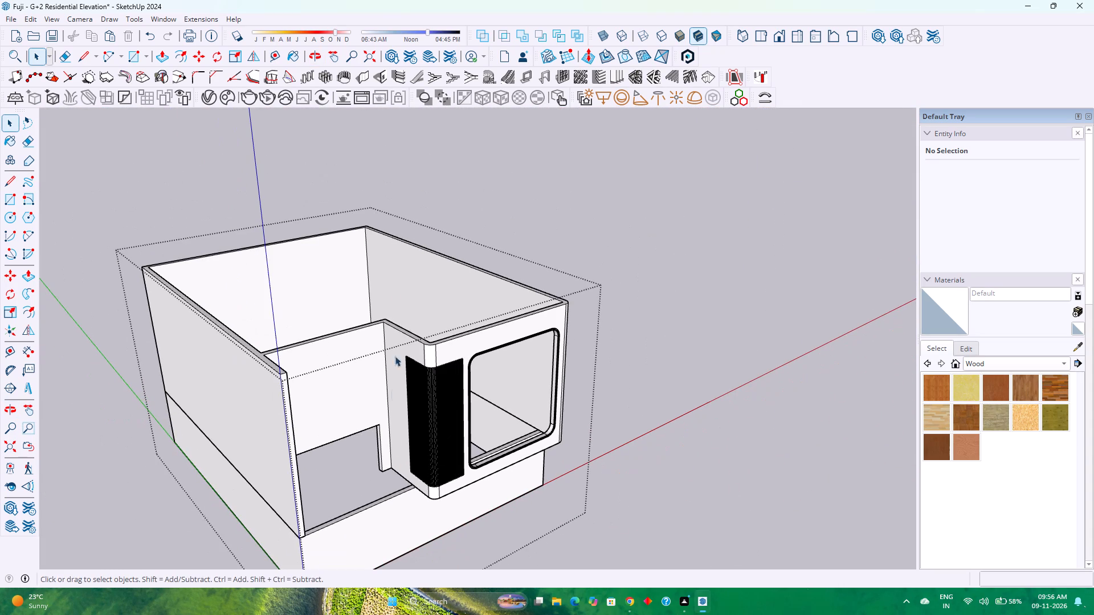
scroll(422, 328, up, 10)
middle_click(460, 375)
middle_drag(460, 375, 341, 361)
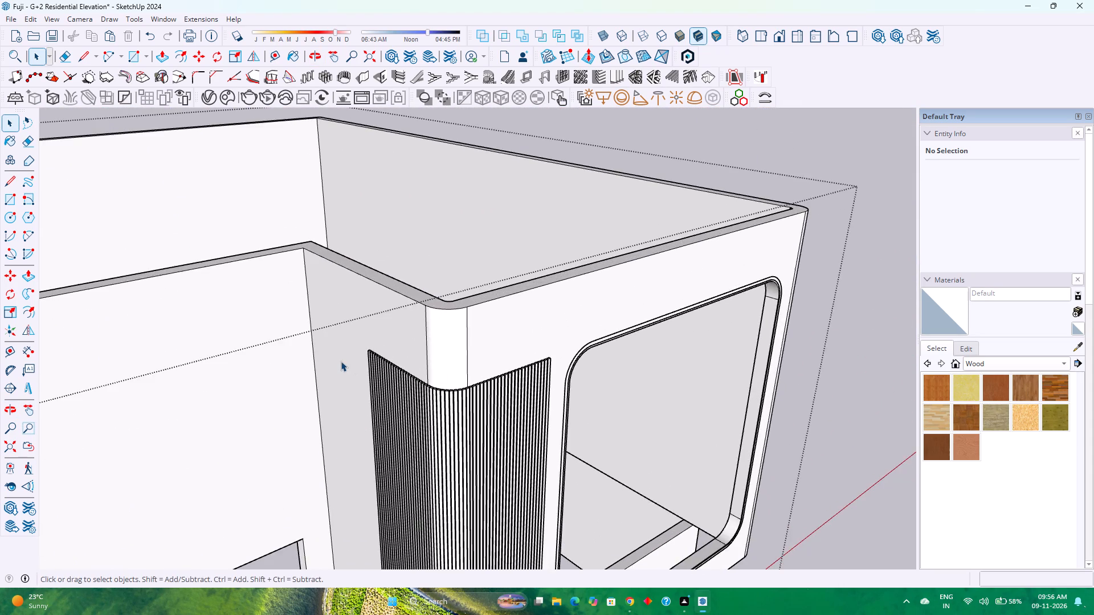
middle_click(338, 360)
middle_drag(341, 361, 340, 361)
scroll(337, 360, down, 8)
scroll(503, 322, up, 1)
middle_drag(503, 322, 557, 376)
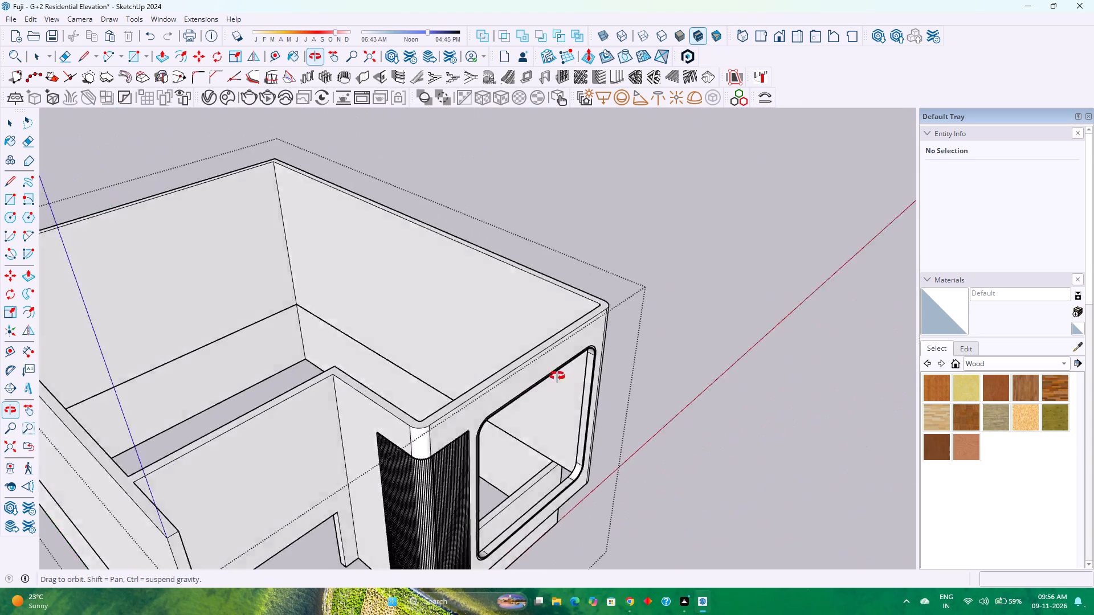
middle_drag(557, 376, 581, 367)
scroll(374, 408, up, 4)
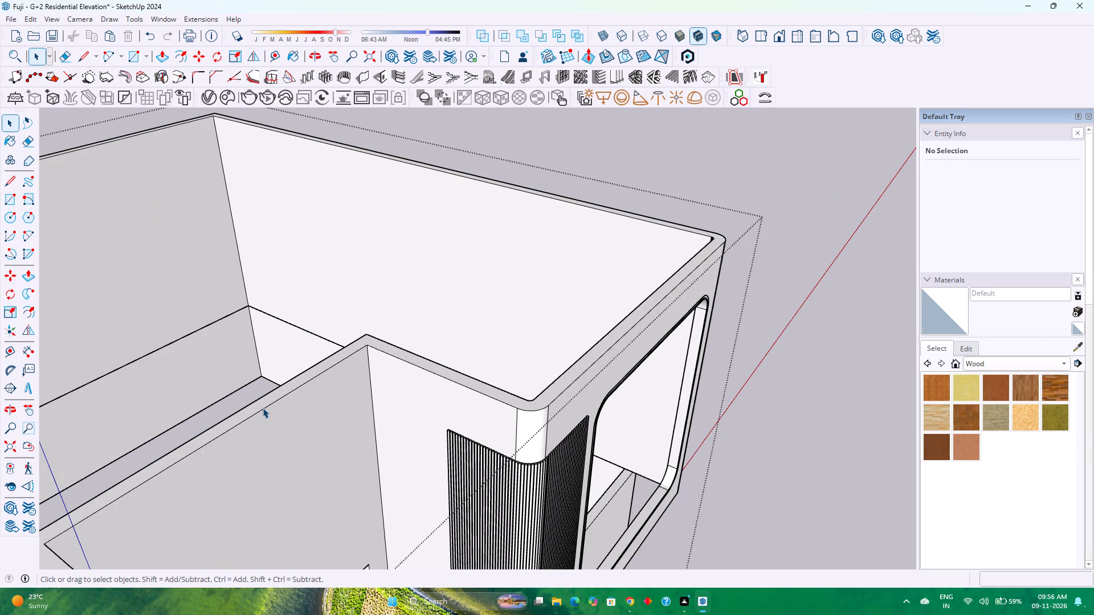
scroll(263, 406, up, 4)
scroll(263, 405, down, 14)
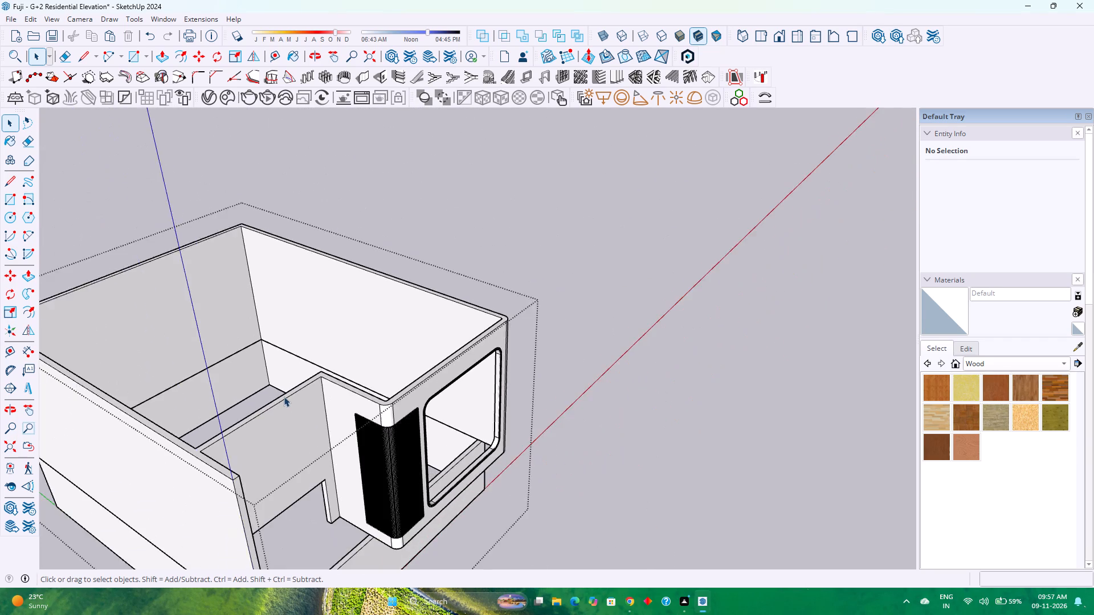
scroll(284, 396, down, 5)
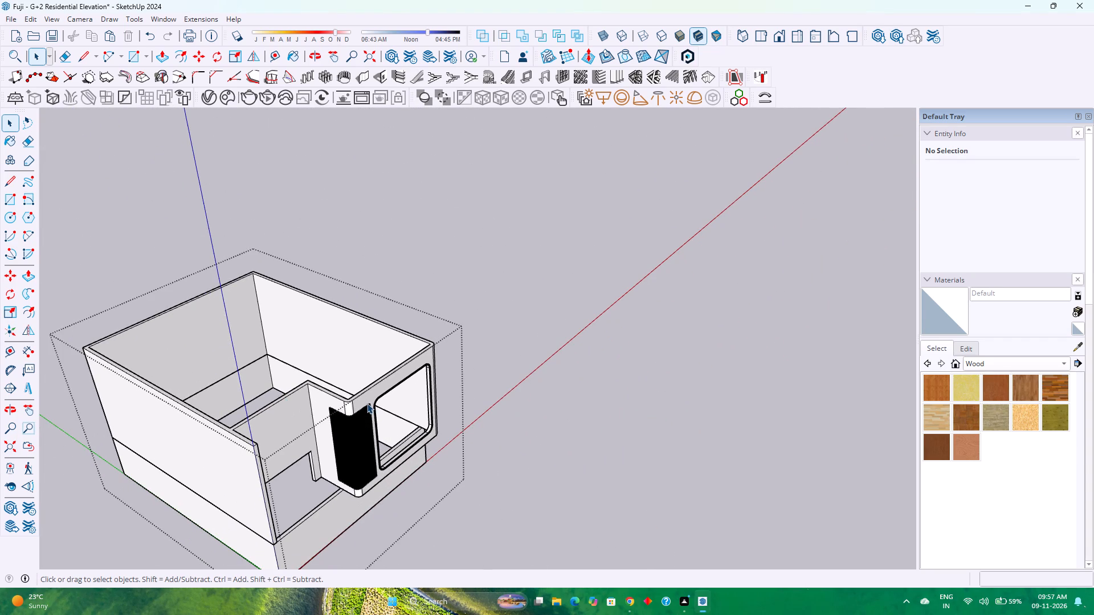
scroll(363, 394, up, 4)
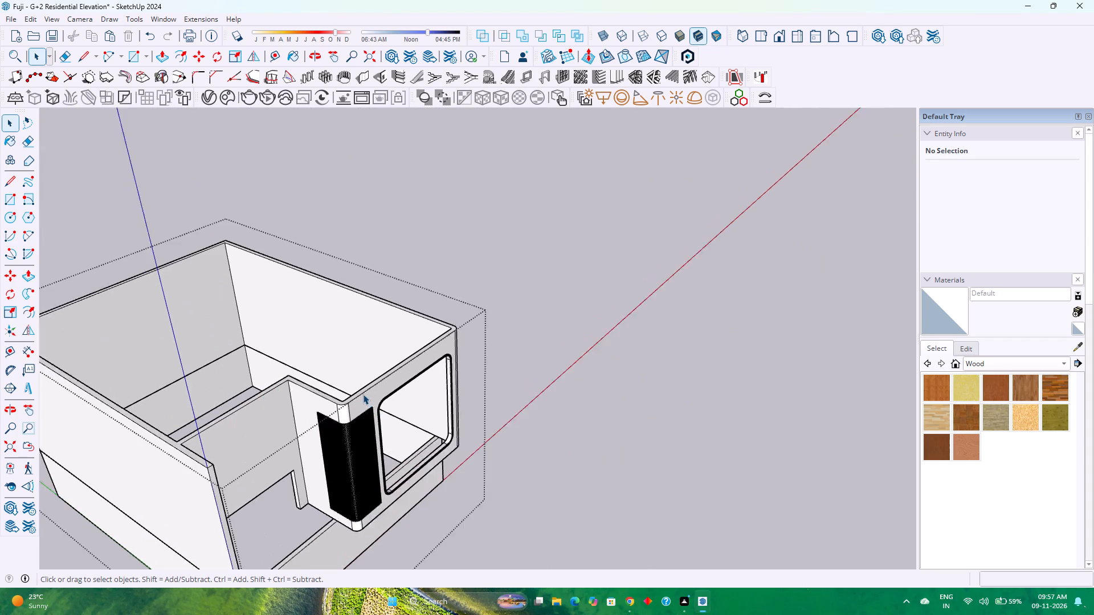
scroll(363, 394, up, 1)
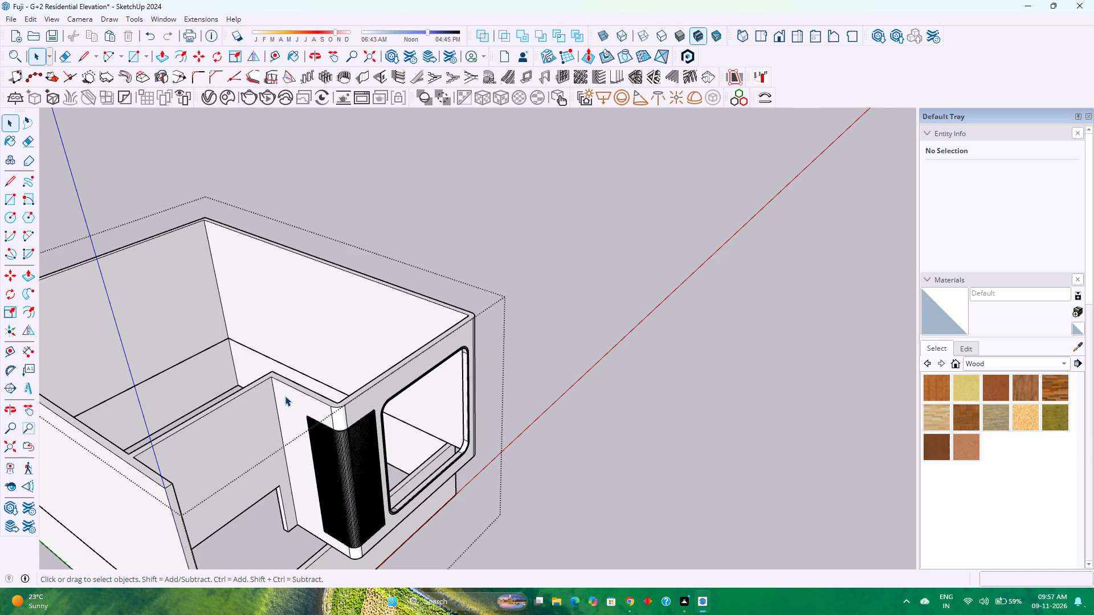
scroll(296, 394, up, 2)
scroll(299, 387, down, 4)
scroll(299, 387, up, 3)
scroll(299, 387, down, 4)
scroll(299, 388, up, 3)
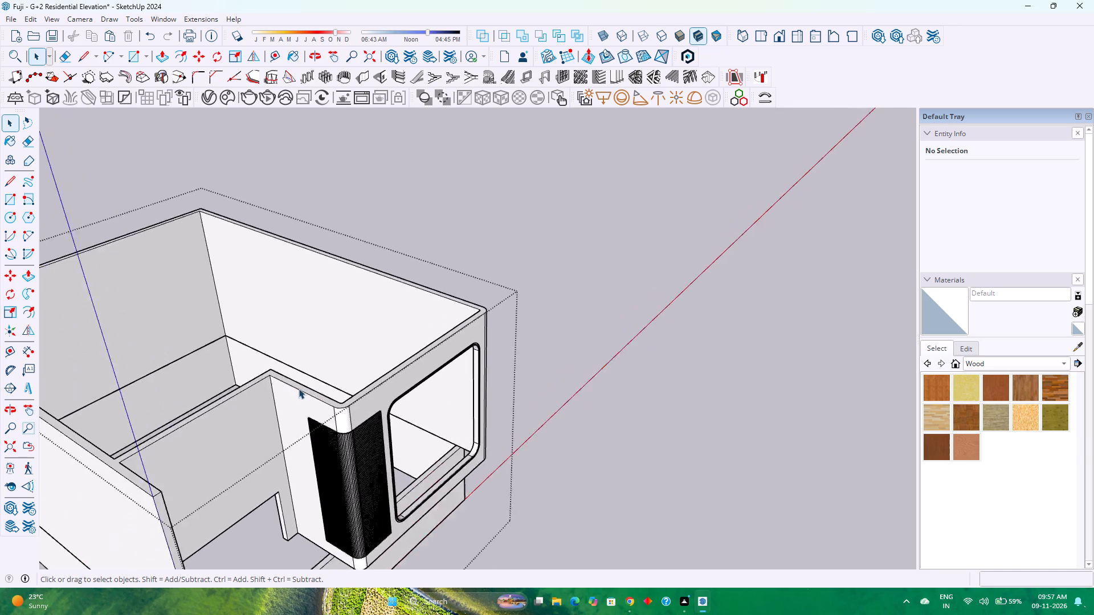
scroll(299, 388, up, 1)
scroll(299, 388, down, 4)
scroll(299, 388, up, 4)
scroll(299, 388, down, 4)
scroll(299, 388, up, 4)
scroll(299, 388, down, 4)
scroll(361, 376, up, 4)
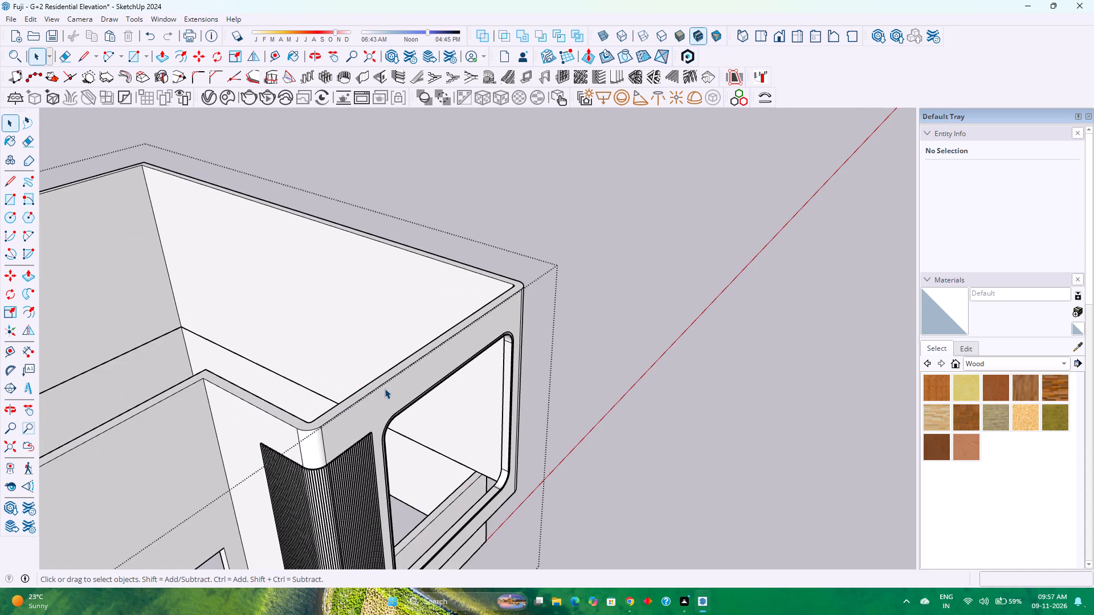
middle_drag(432, 378, 63, 384)
middle_click(63, 384)
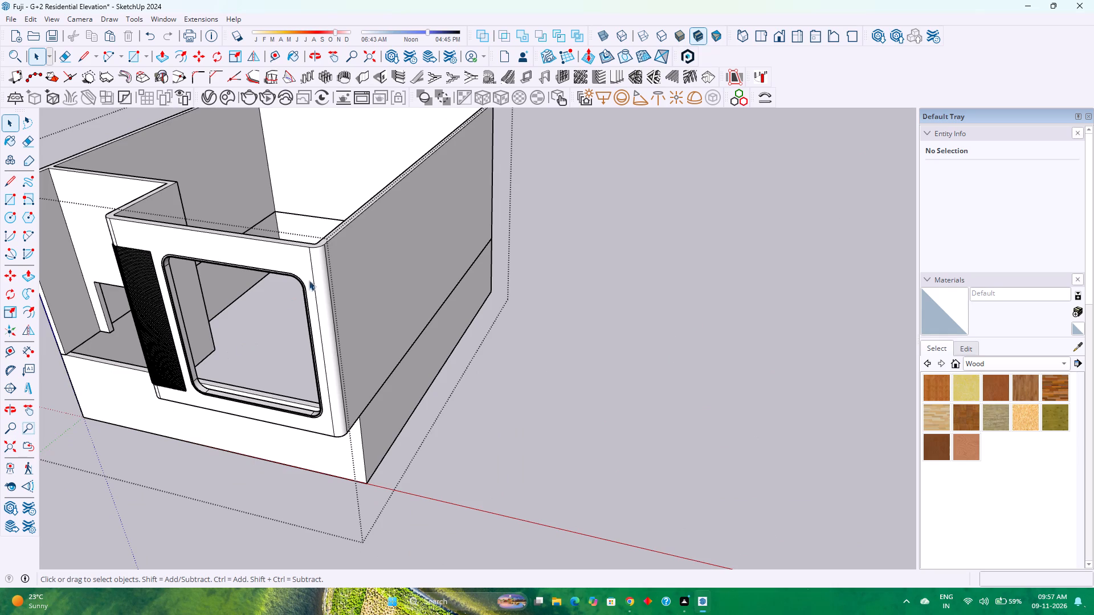
scroll(330, 265, up, 5)
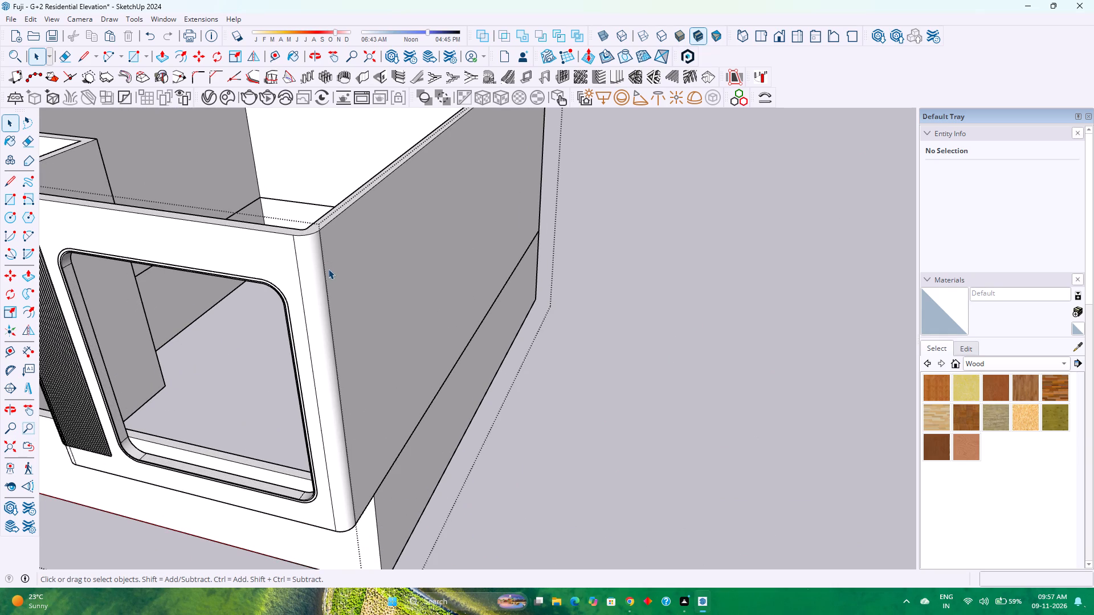
scroll(365, 264, up, 3)
scroll(365, 264, down, 10)
middle_drag(232, 295, 359, 317)
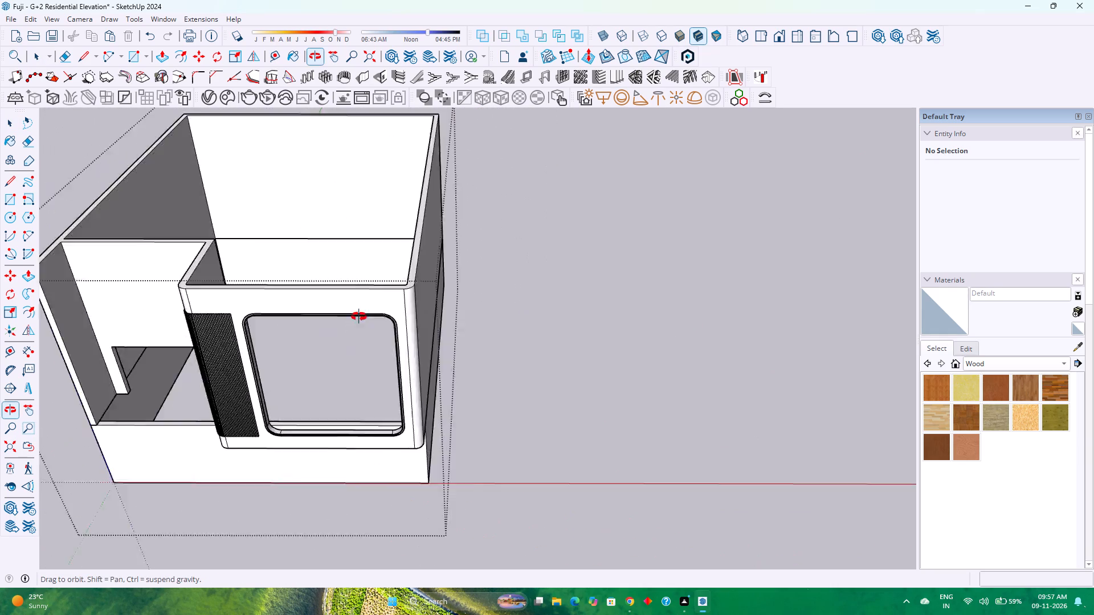
middle_drag(359, 317, 704, 280)
middle_click(704, 280)
Push the recessed front wall's face back 9" through its full thickness to remove that wall.
scroll(698, 272, up, 3)
scroll(582, 302, up, 1)
middle_drag(539, 309, 519, 309)
middle_drag(519, 309, 339, 337)
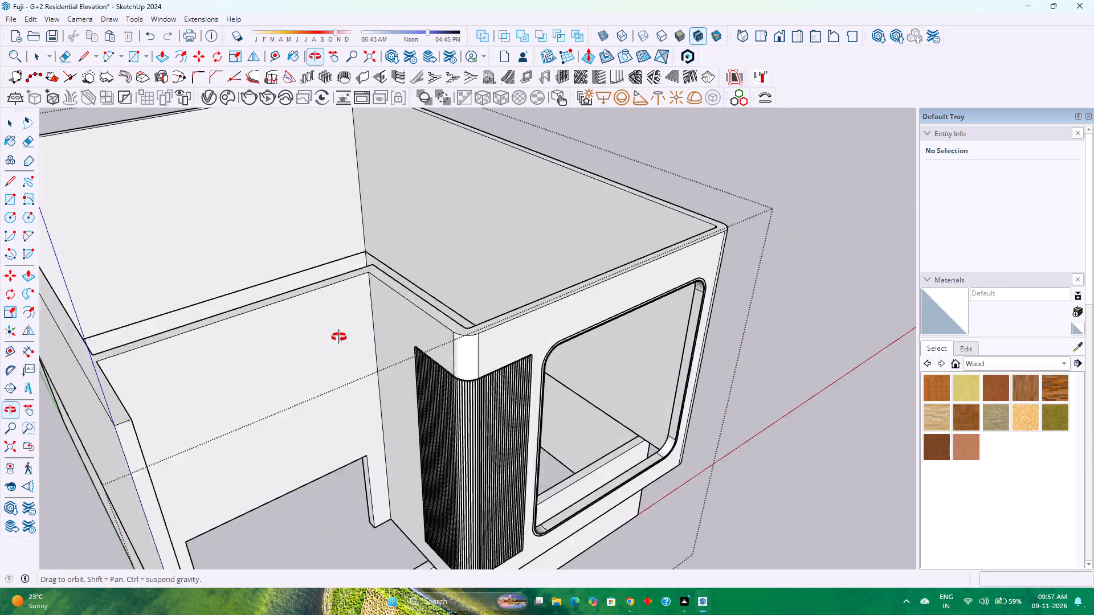
middle_drag(339, 337, 320, 341)
middle_click(320, 341)
scroll(316, 342, up, 4)
key(p)
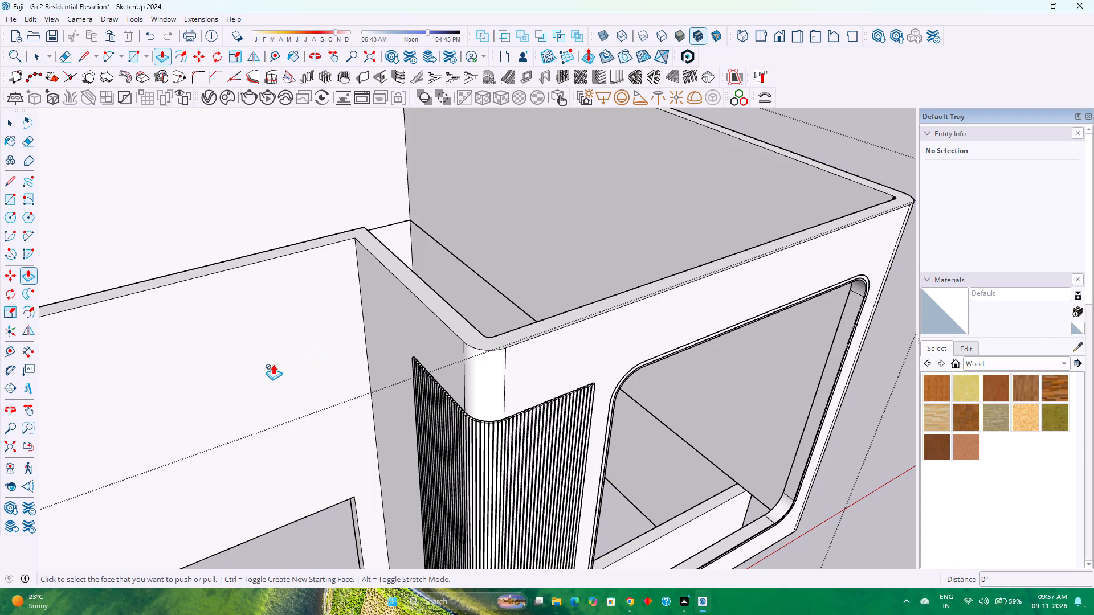
key(space)
click(273, 364)
click(273, 364)
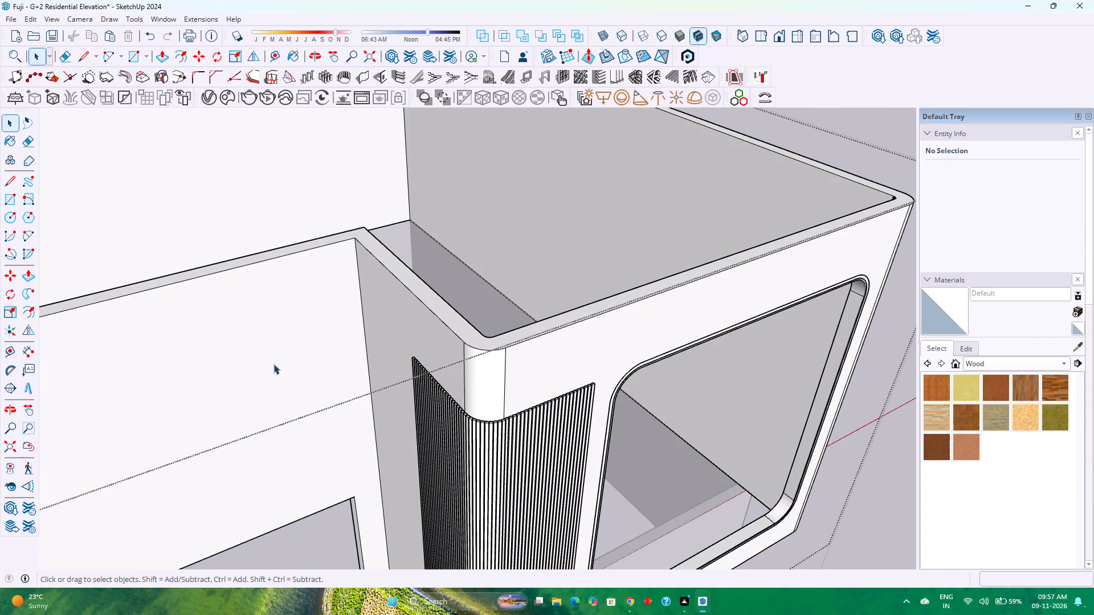
key(p)
click(272, 343)
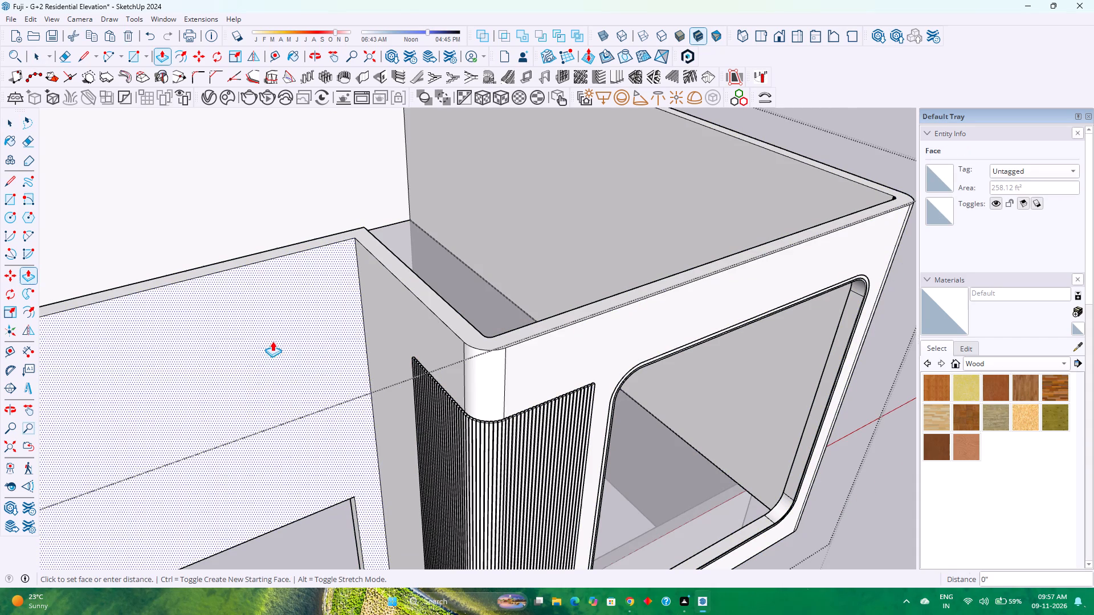
click(271, 331)
middle_drag(283, 319, 354, 315)
middle_click(354, 315)
scroll(354, 314, down, 3)
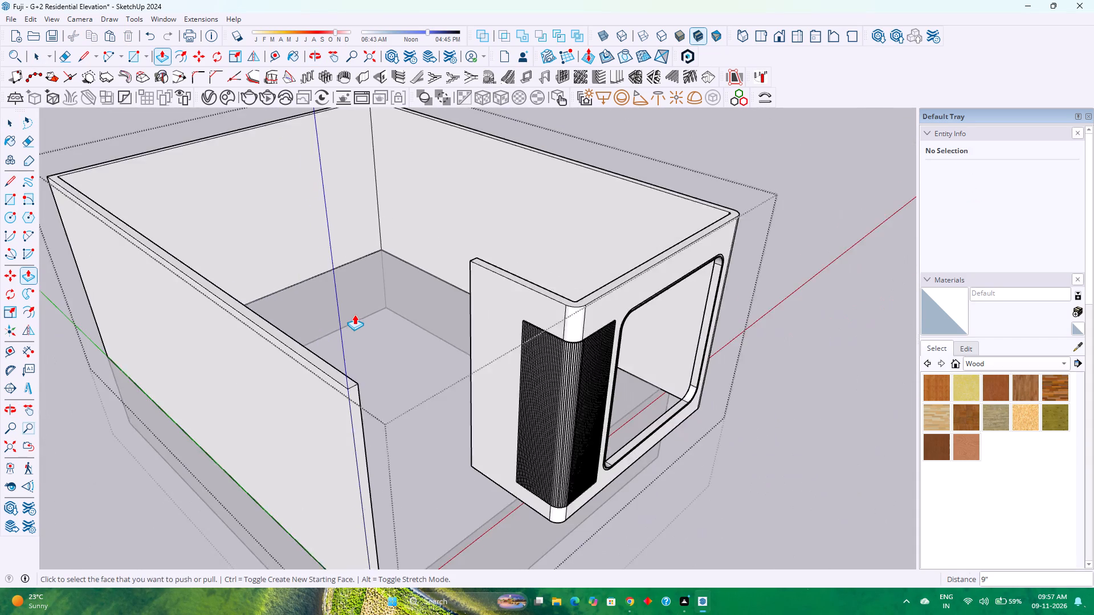
scroll(354, 314, down, 4)
middle_drag(458, 326, 342, 291)
middle_click(342, 291)
scroll(342, 291, up, 4)
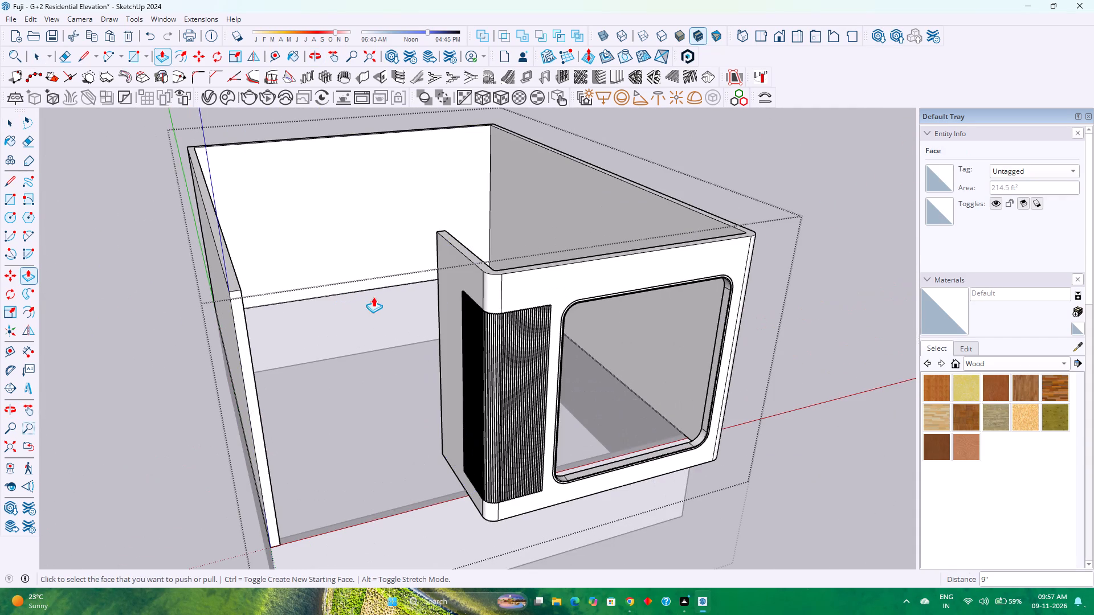
key(space)
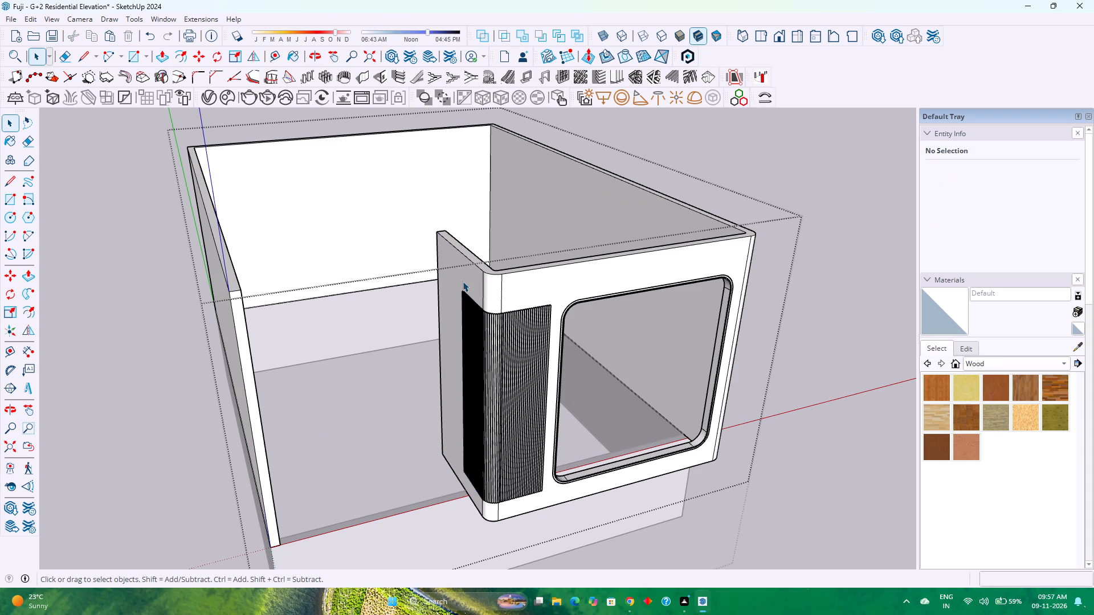
Examine the opened-up wall shell and the free-standing return wall from the front and the side.
scroll(463, 276, up, 4)
middle_drag(520, 311, 399, 280)
scroll(401, 278, down, 6)
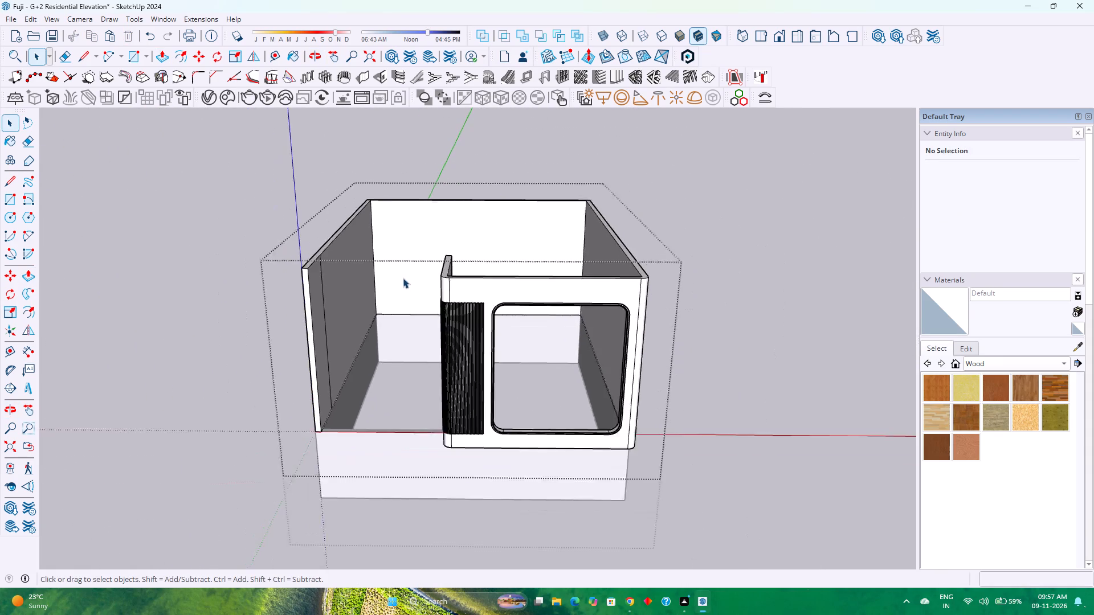
scroll(415, 295, up, 3)
middle_click(419, 296)
middle_click(420, 296)
middle_click(422, 297)
middle_drag(423, 298, 720, 348)
middle_click(720, 348)
middle_click(720, 348)
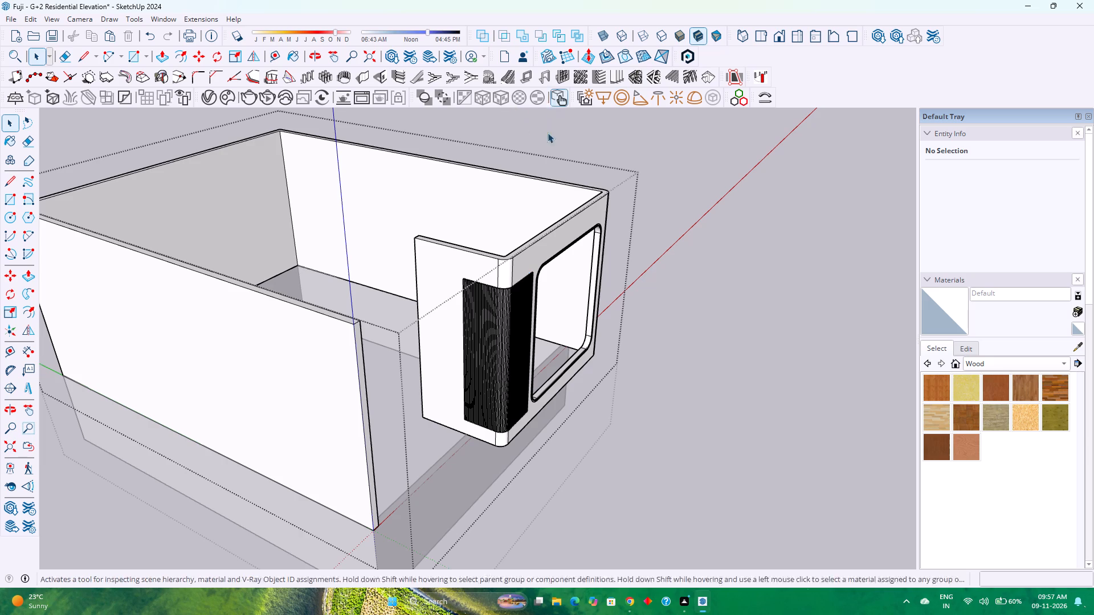
Place a guide parallel to the window wall's top edge, 10' 9" back at the end of the short return wall.
scroll(530, 218, up, 4)
scroll(531, 216, down, 4)
middle_drag(570, 214, 565, 218)
middle_drag(565, 218, 299, 346)
middle_click(299, 347)
scroll(537, 173, up, 2)
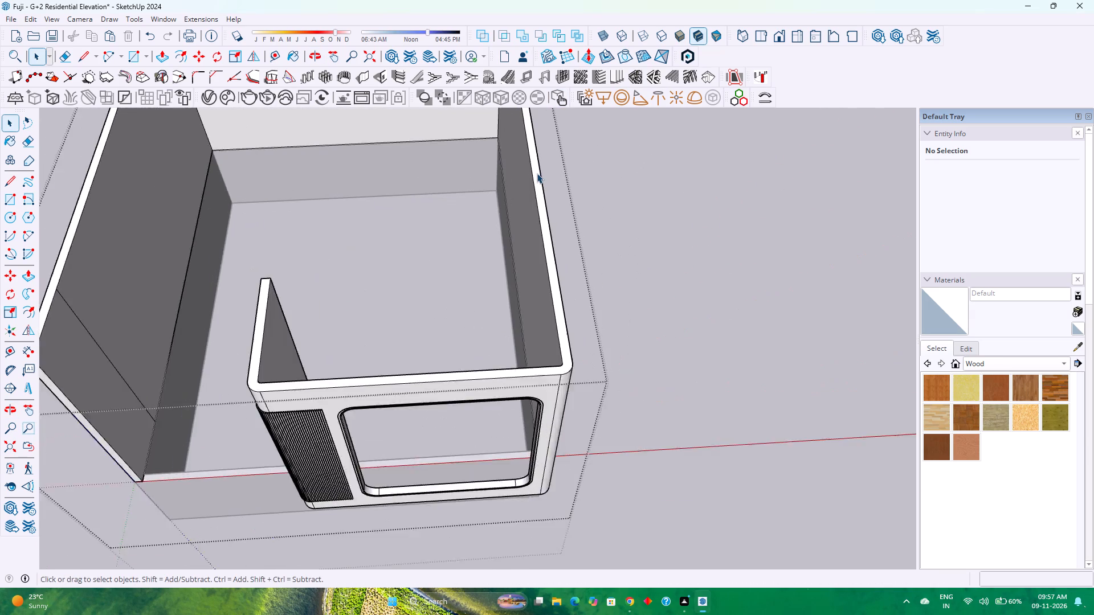
scroll(537, 173, up, 2)
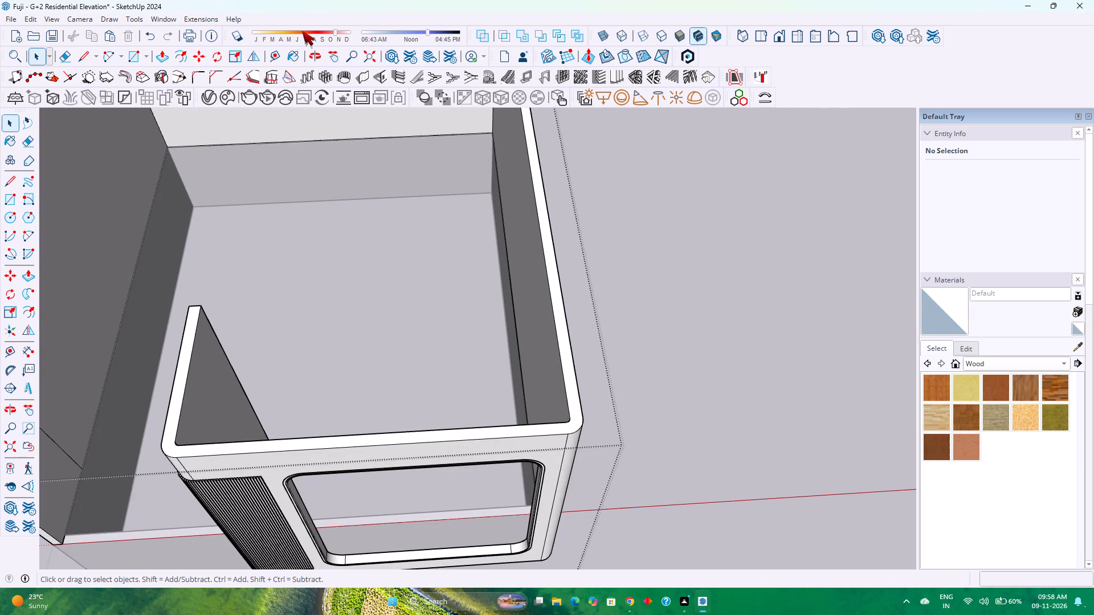
click(274, 54)
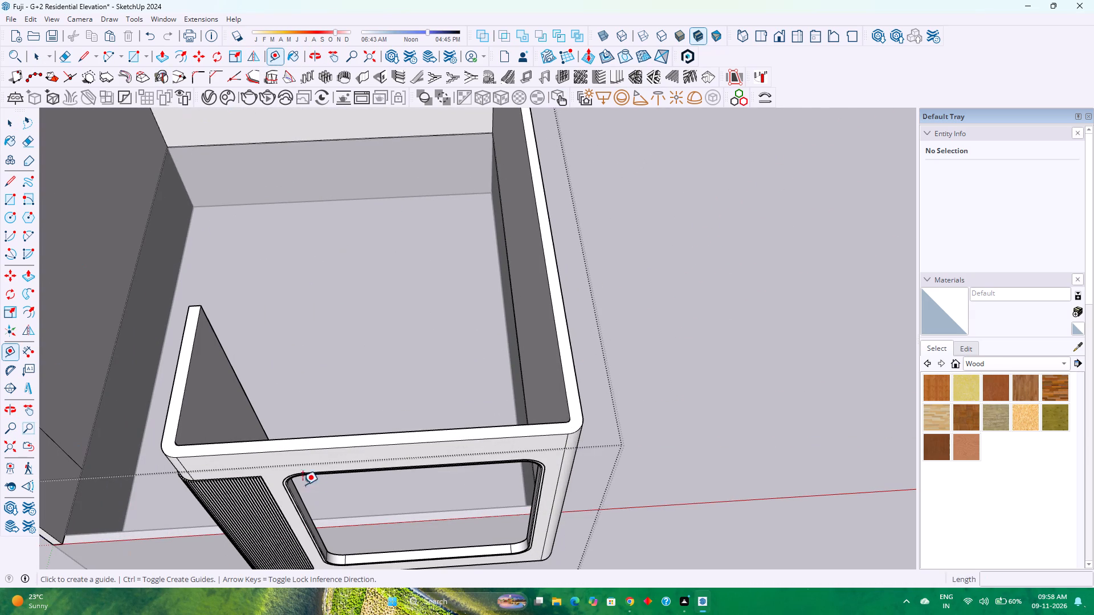
click(300, 450)
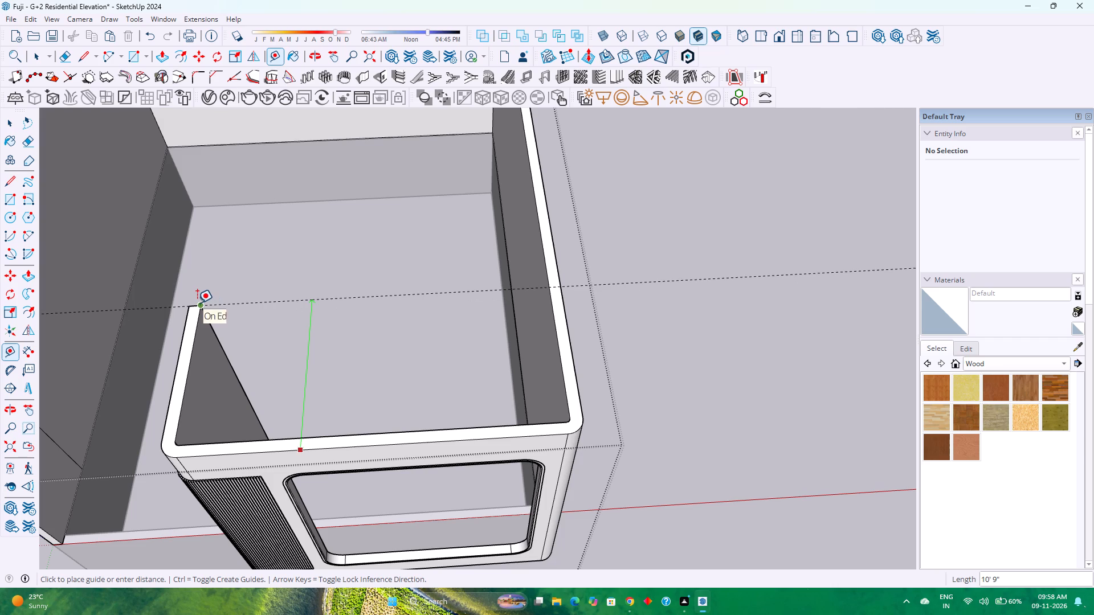
click(197, 302)
scroll(242, 339, down, 2)
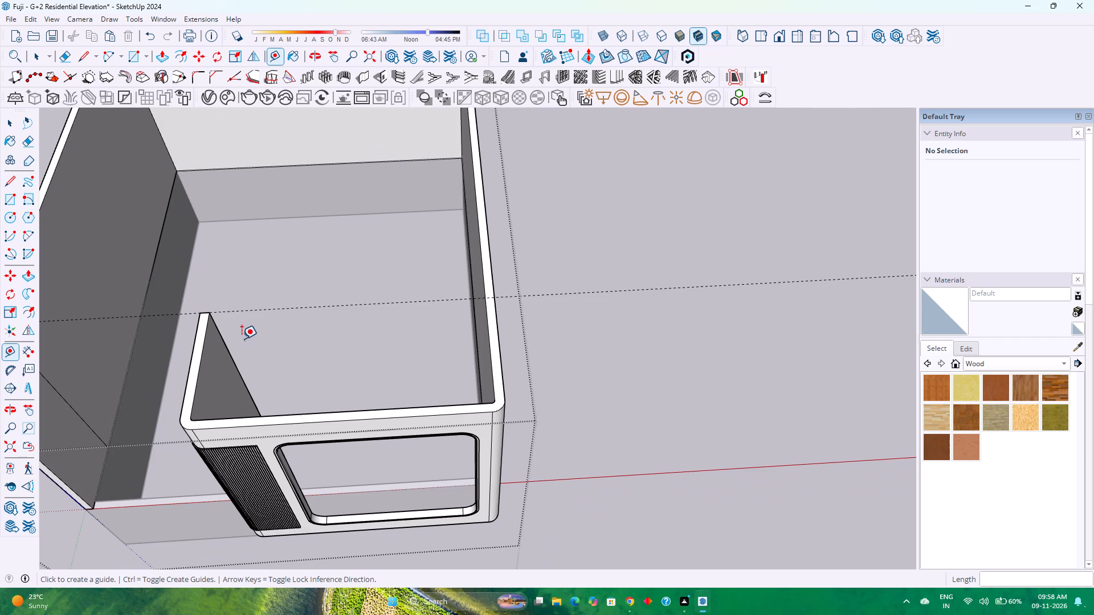
Draw a line along the guide across the 9" thick top of the long side wall beside the window.
key(l)
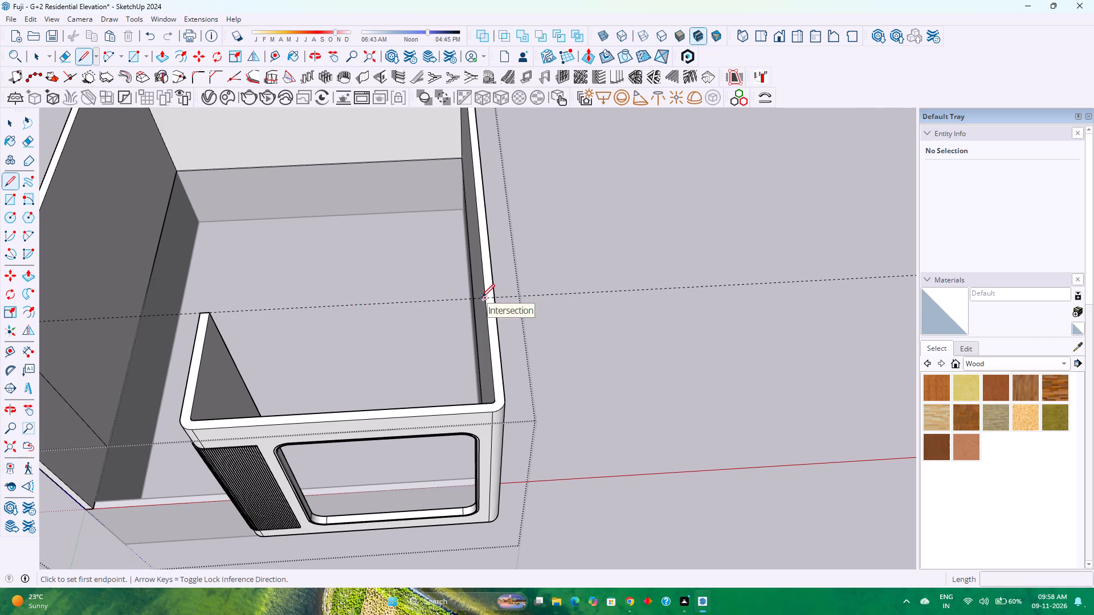
click(481, 297)
click(493, 299)
key(space)
Copy the 9" dividing line on top of the long side wall straight down to the wall's bottom edge.
scroll(485, 335, up, 2)
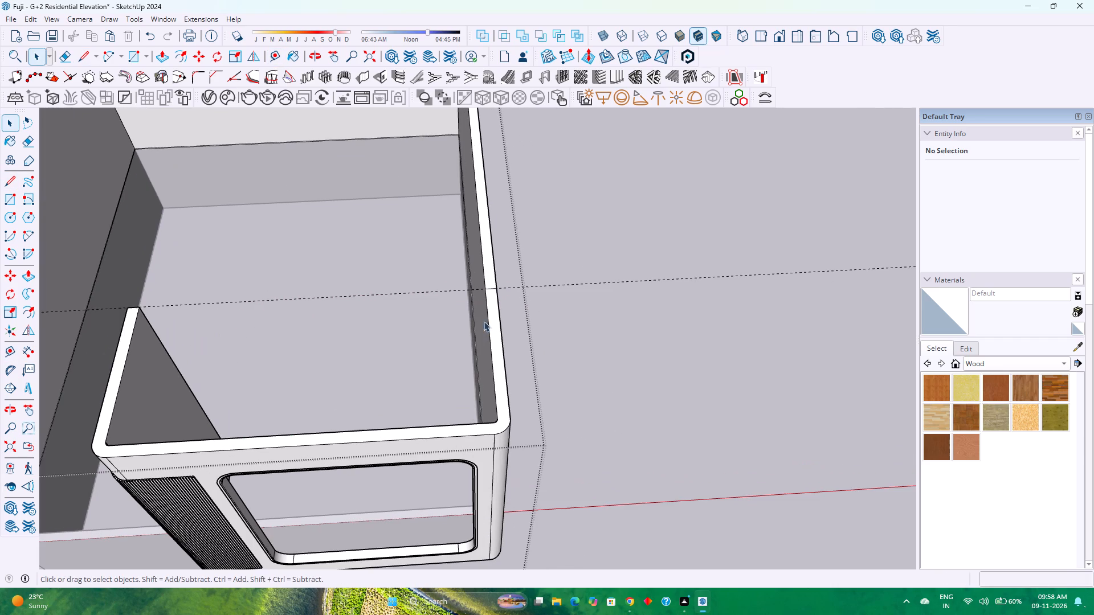
click(491, 285)
click(491, 289)
middle_drag(504, 303, 393, 303)
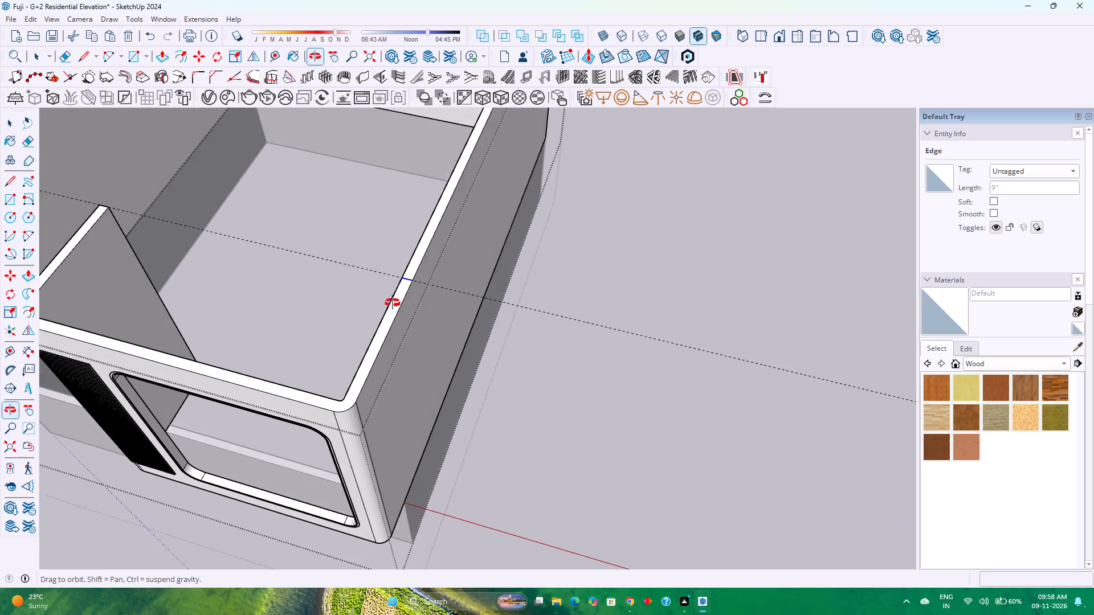
middle_drag(393, 303, 393, 303)
middle_click(393, 303)
key(m)
click(418, 278)
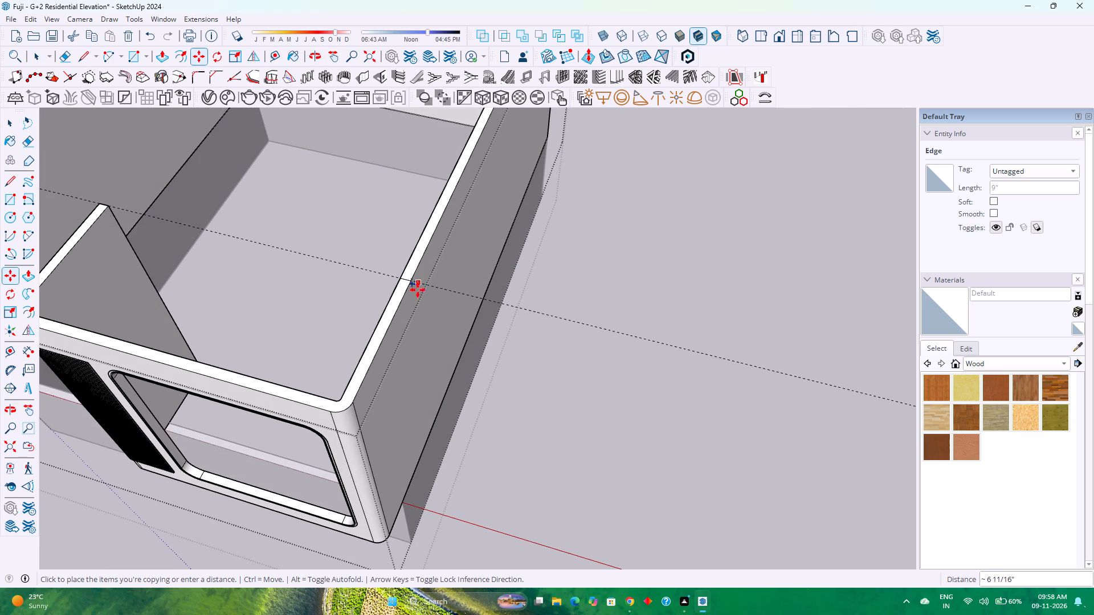
key(Up)
click(437, 424)
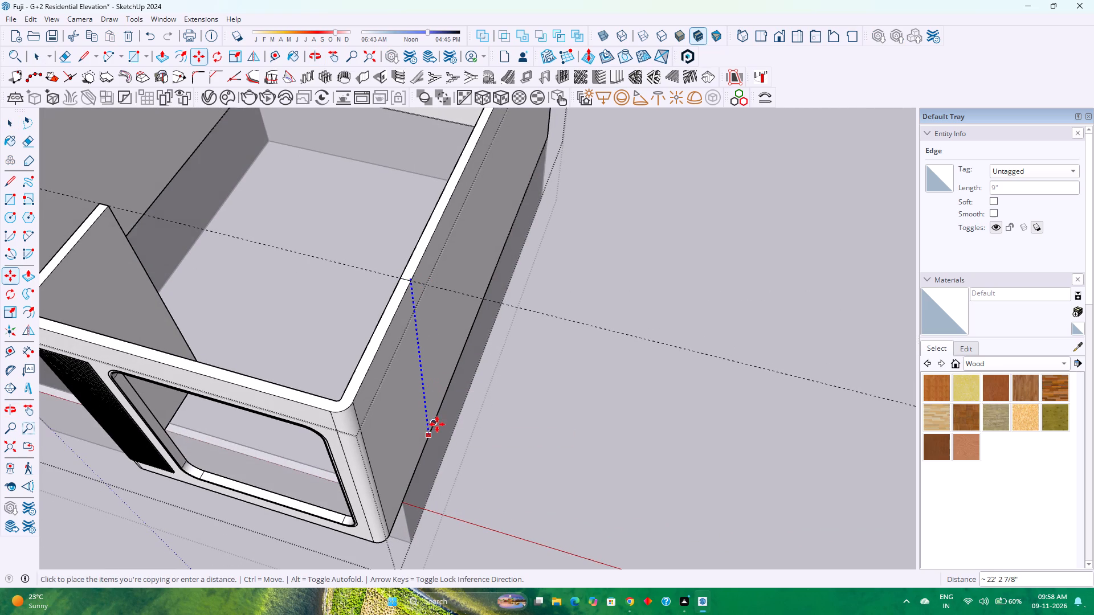
scroll(394, 388, down, 2)
middle_drag(395, 387, 564, 316)
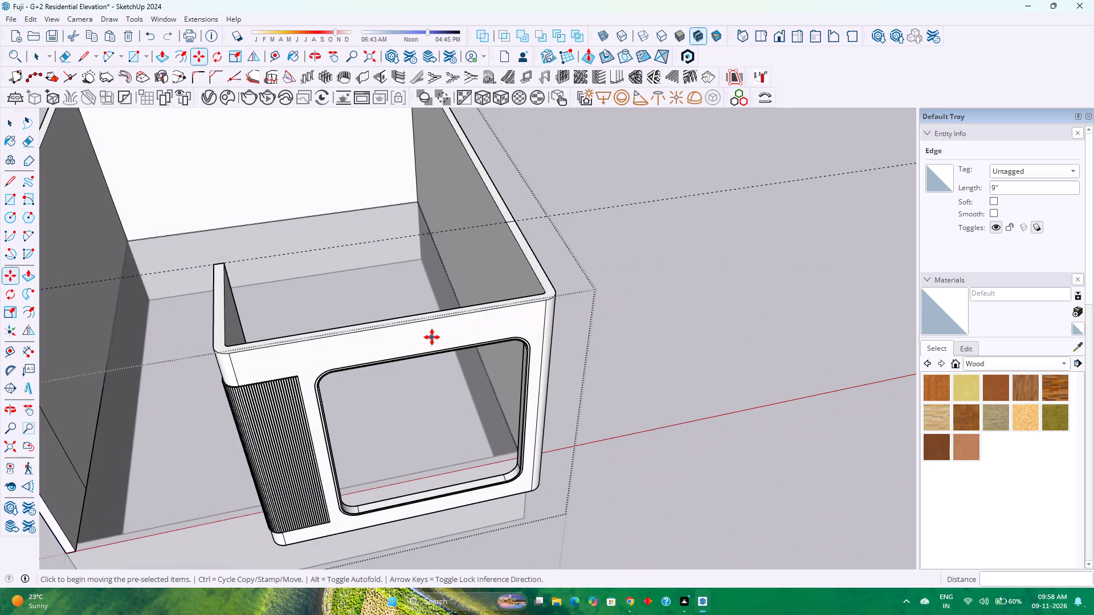
key(space)
Offset the outer top edges of the return wall, window wall, rounded corners and divided side-wall portion outward by 3".
scroll(317, 342, up, 2)
middle_drag(317, 342, 462, 352)
scroll(408, 380, up, 2)
middle_drag(394, 382, 491, 372)
shift+middle_click(491, 372)
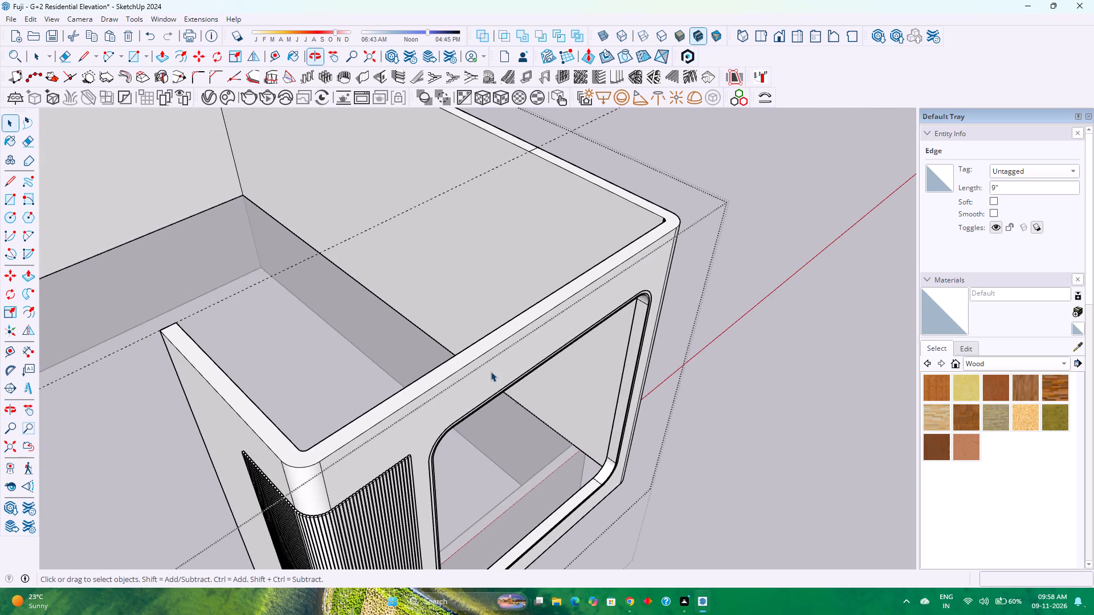
click(485, 352)
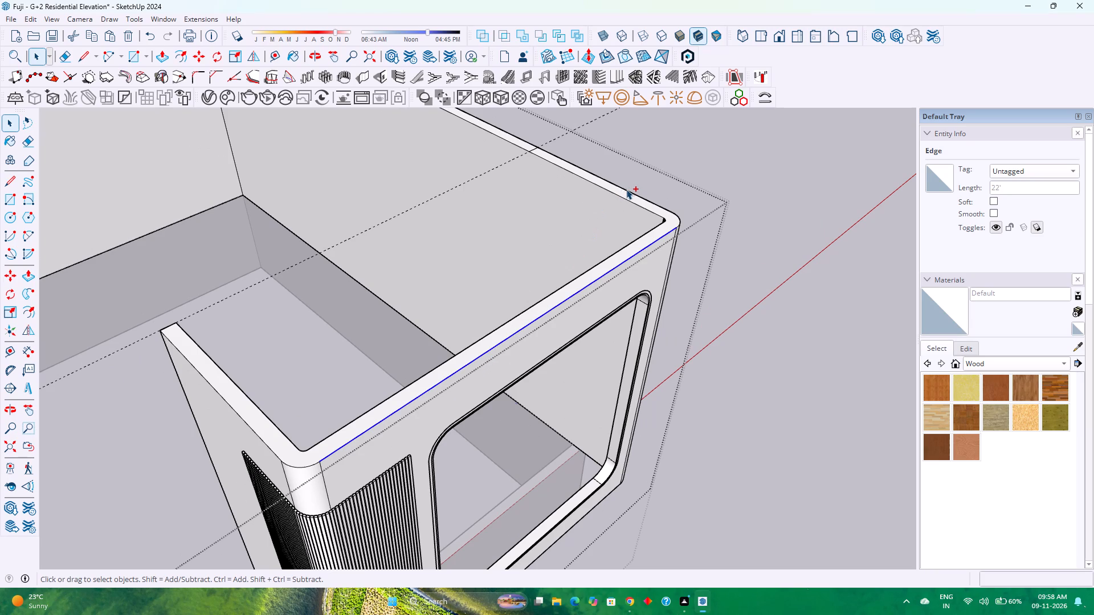
ctrl+click(626, 189)
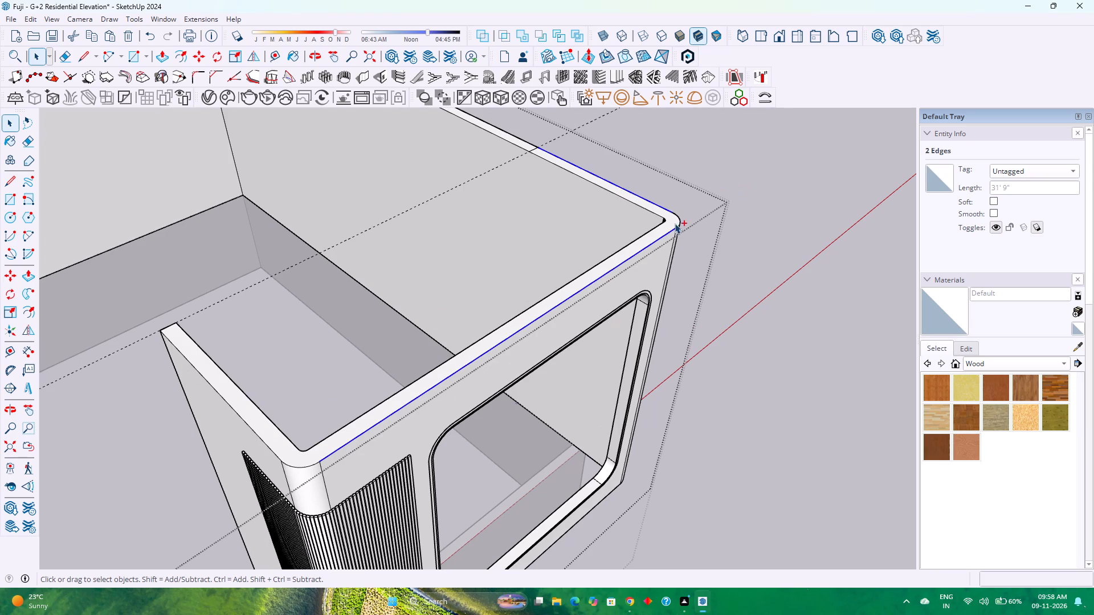
ctrl+click(679, 218)
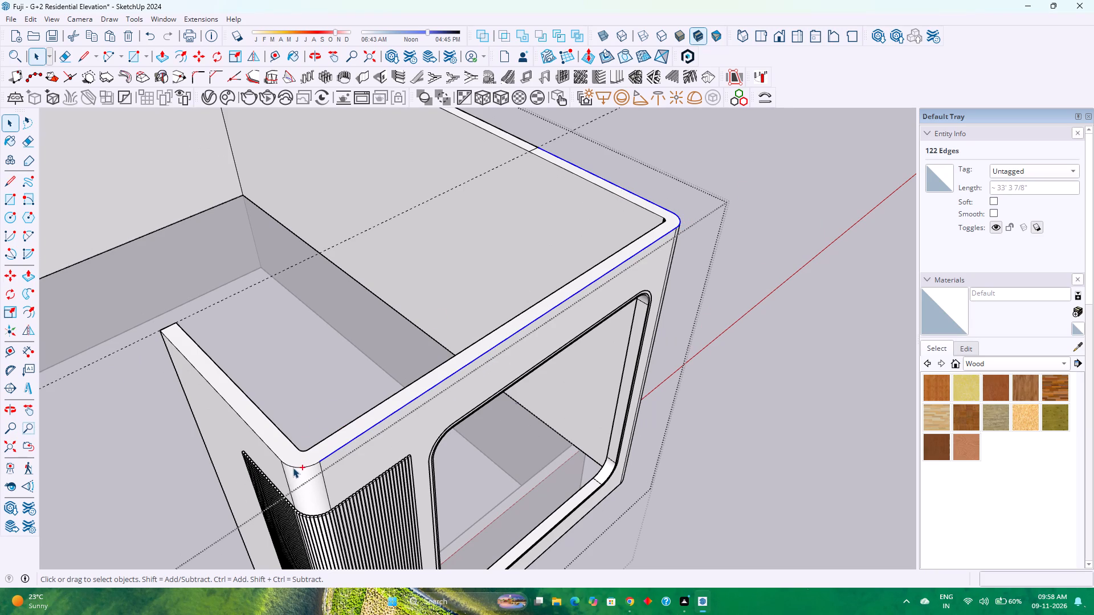
ctrl+click(296, 466)
ctrl+click(300, 465)
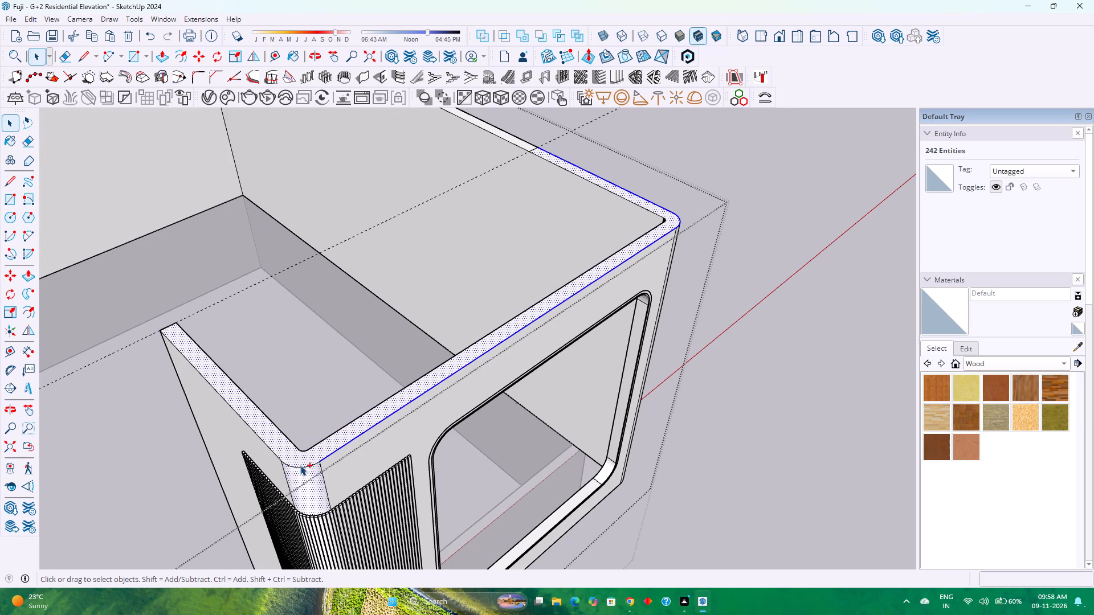
ctrl+click(301, 466)
ctrl+click(273, 451)
right_click(275, 448)
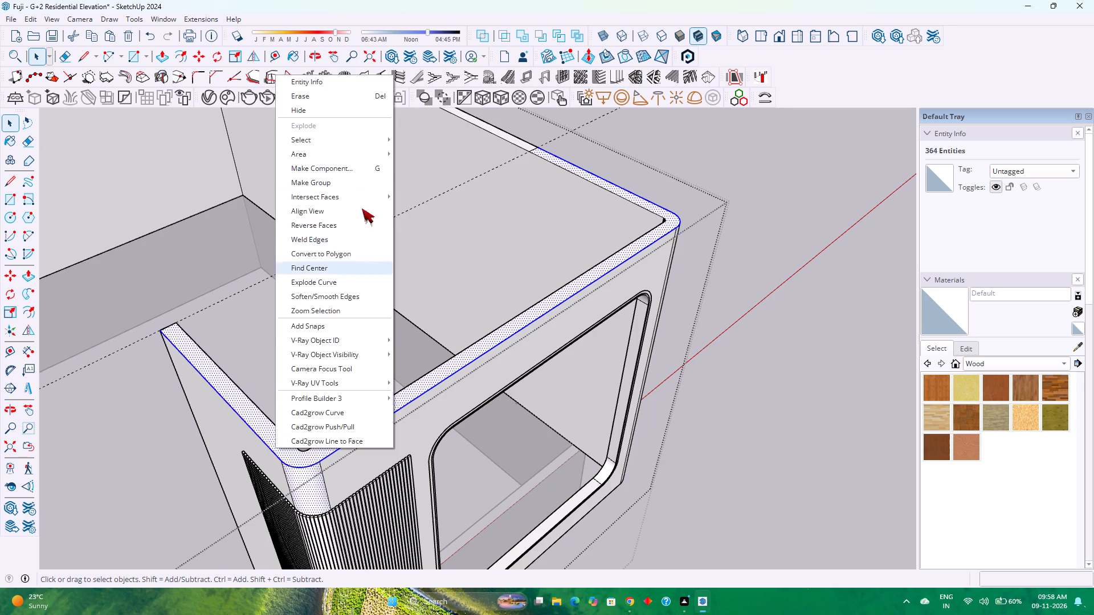
click(432, 226)
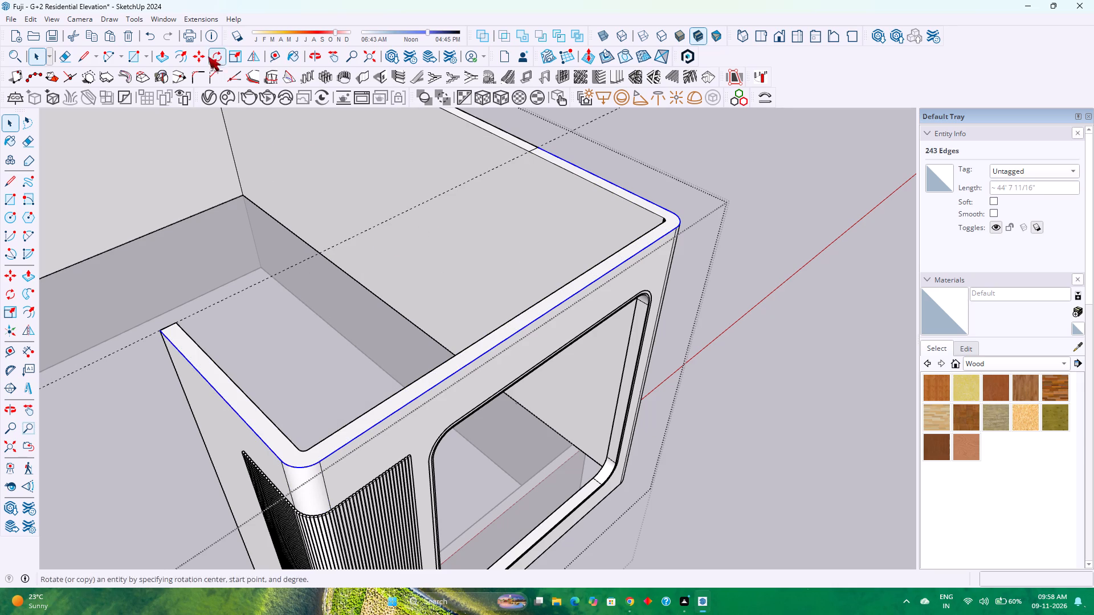
click(185, 55)
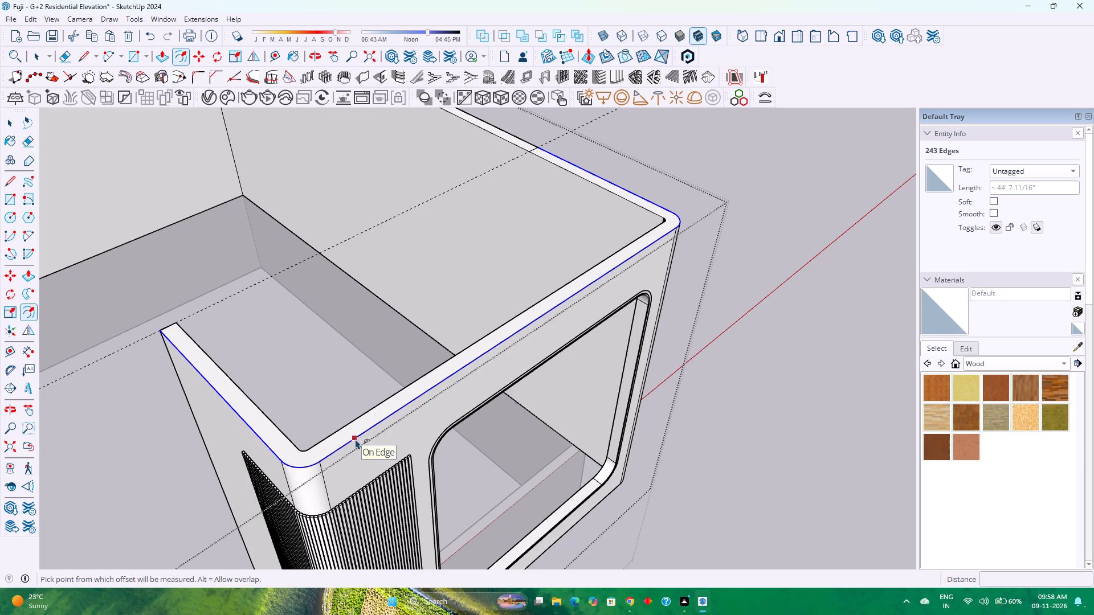
click(356, 439)
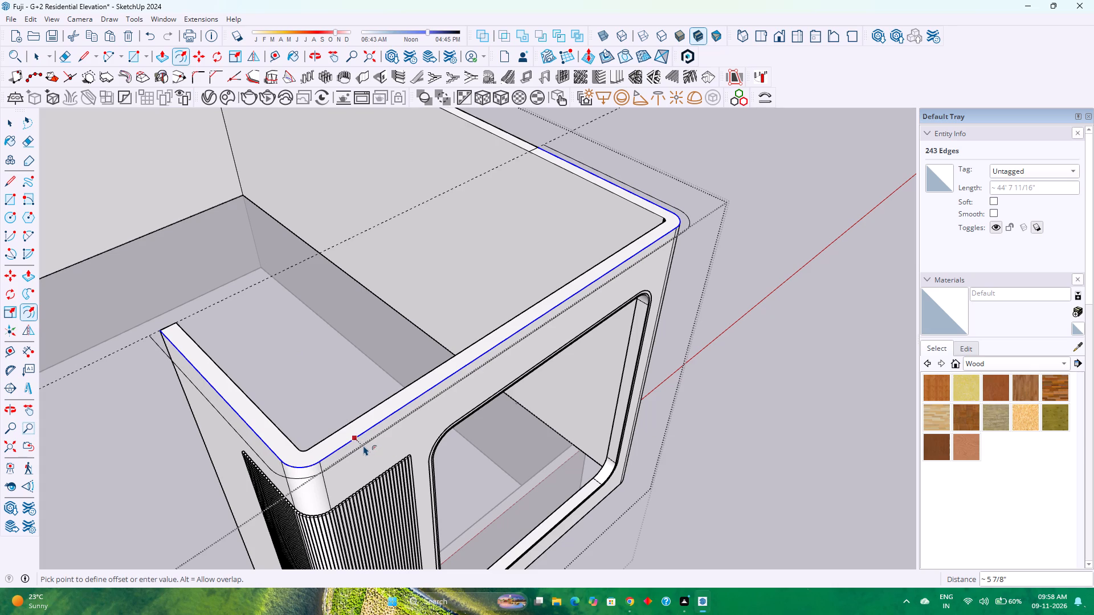
key(2)
key(Return)
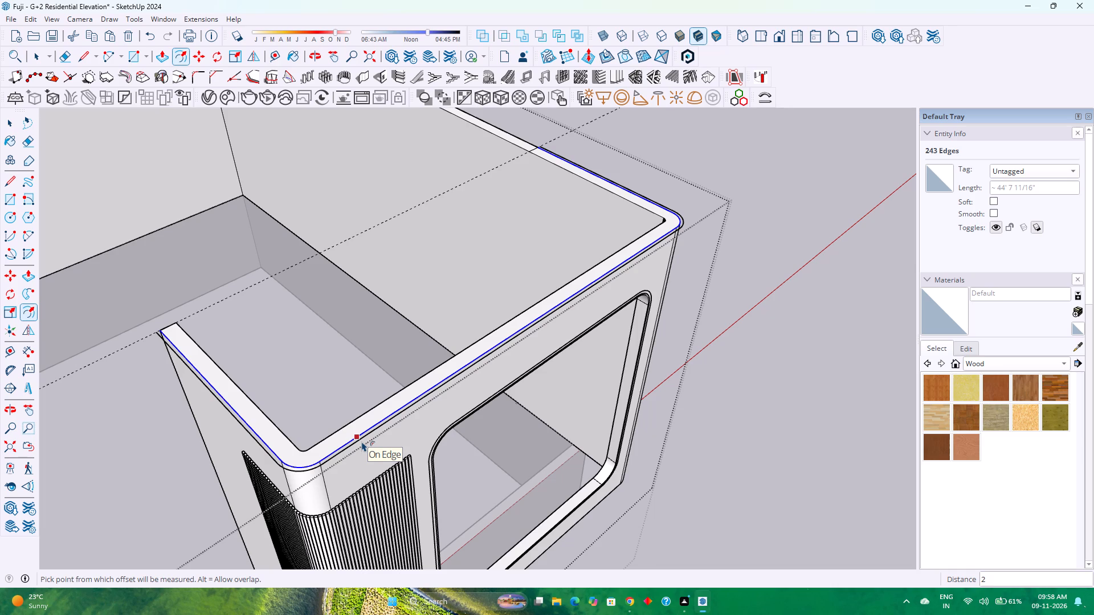
key(3)
key(Return)
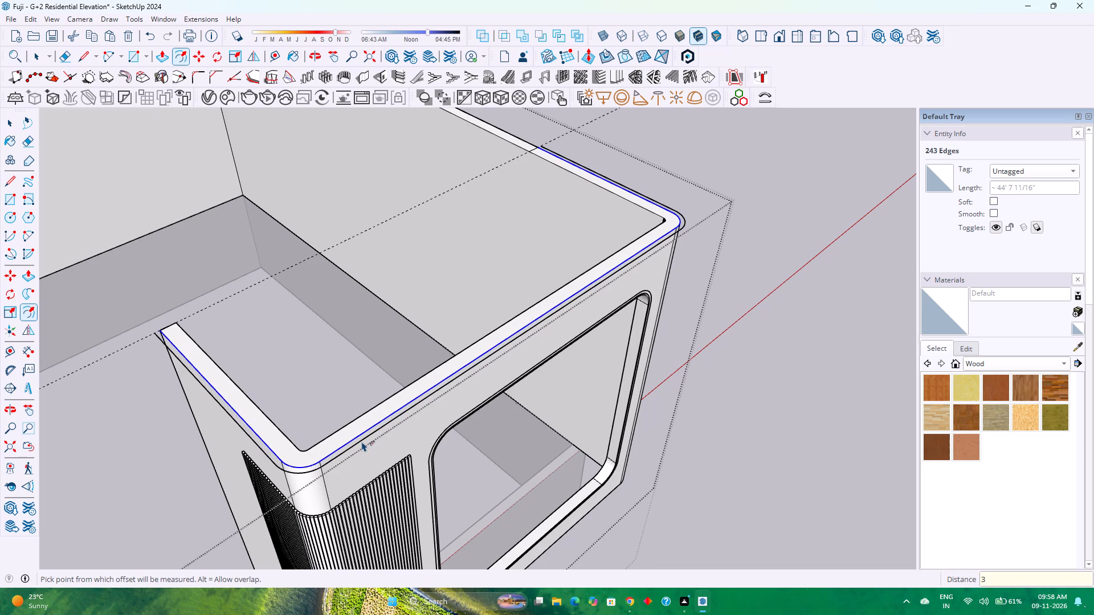
scroll(361, 361, down, 5)
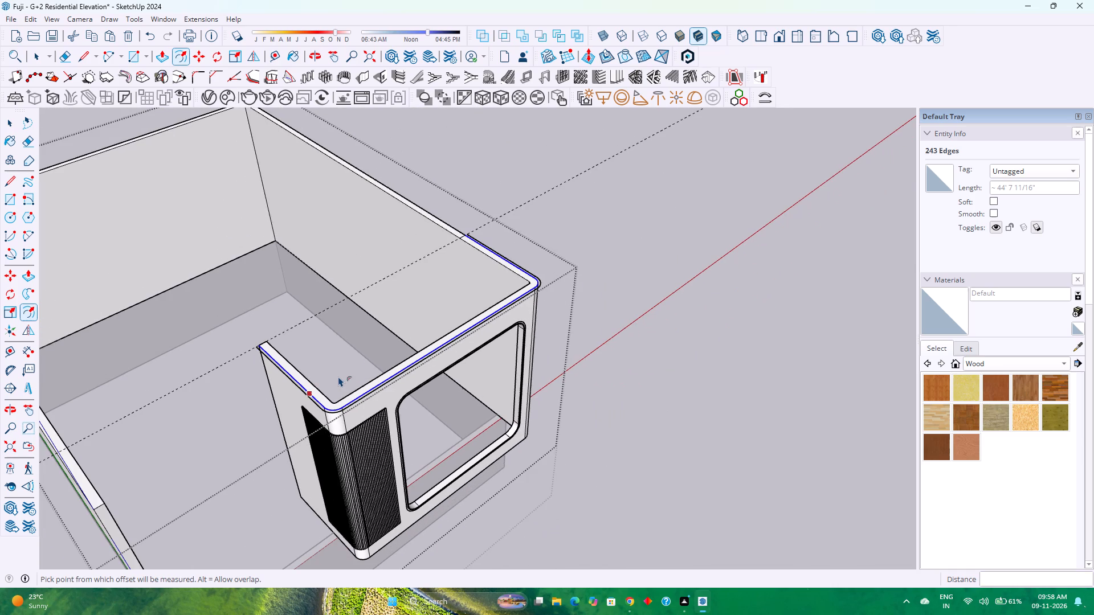
key(space)
Copy the whole offset outline straight down 22' to the base of the window wall block.
scroll(260, 352, up, 4)
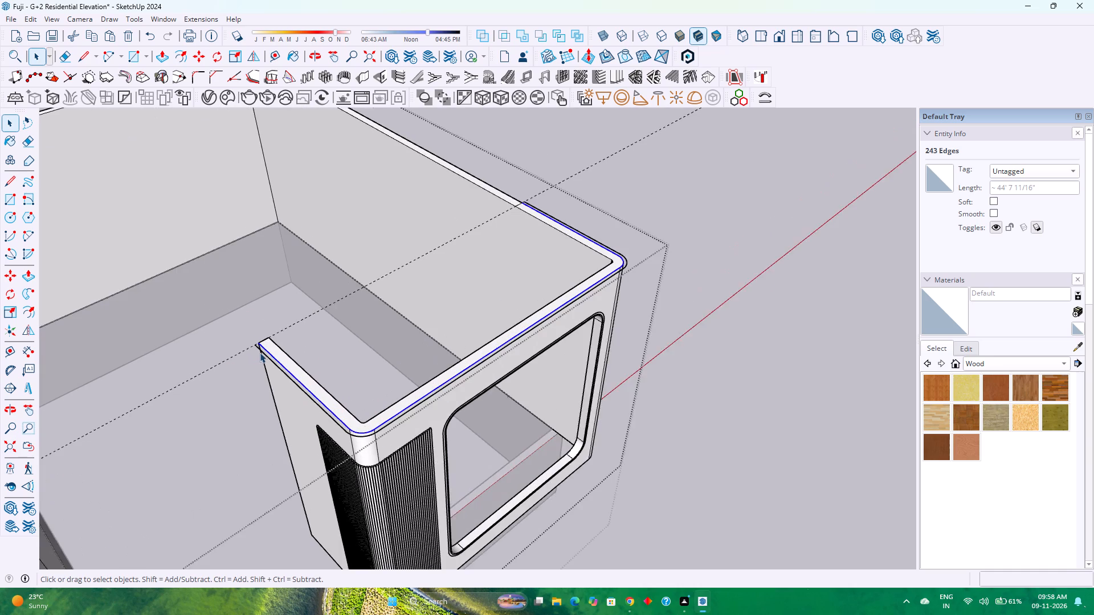
click(266, 357)
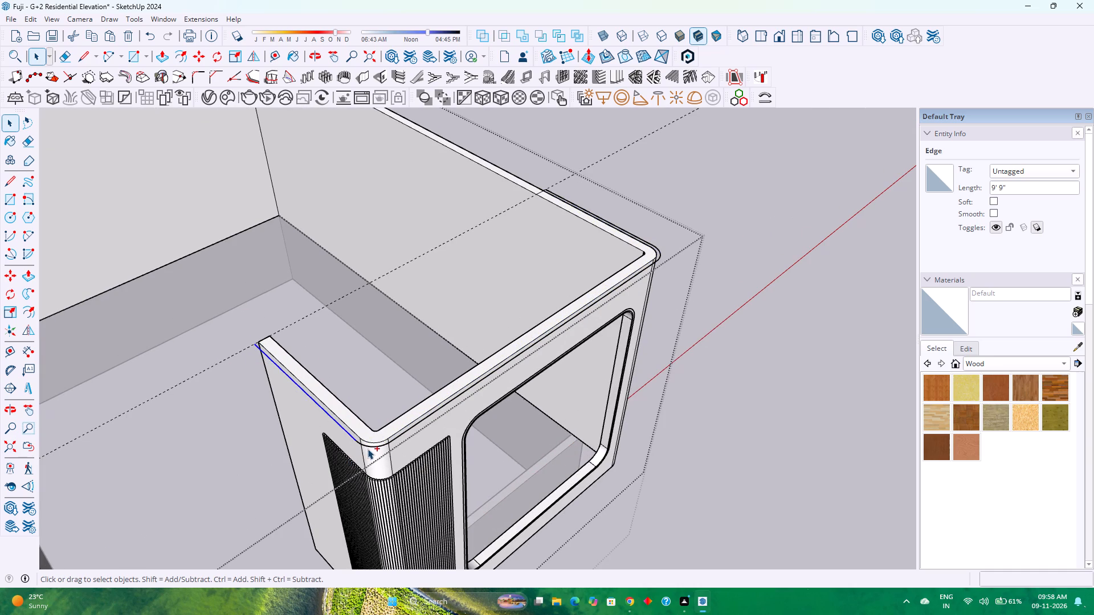
ctrl+click(369, 447)
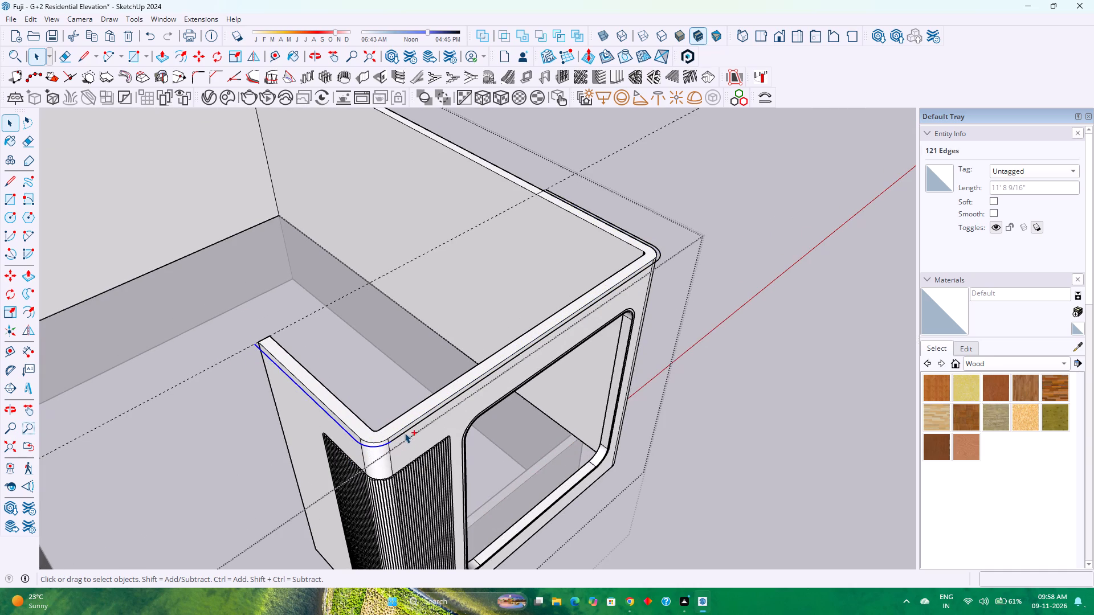
ctrl+click(405, 433)
ctrl+click(662, 256)
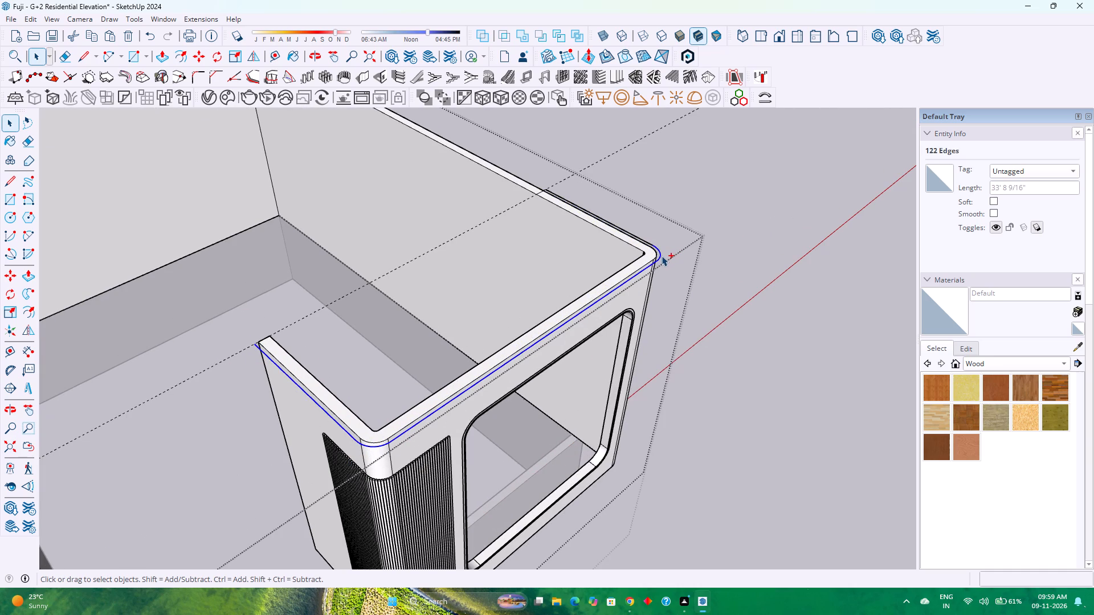
ctrl+click(650, 242)
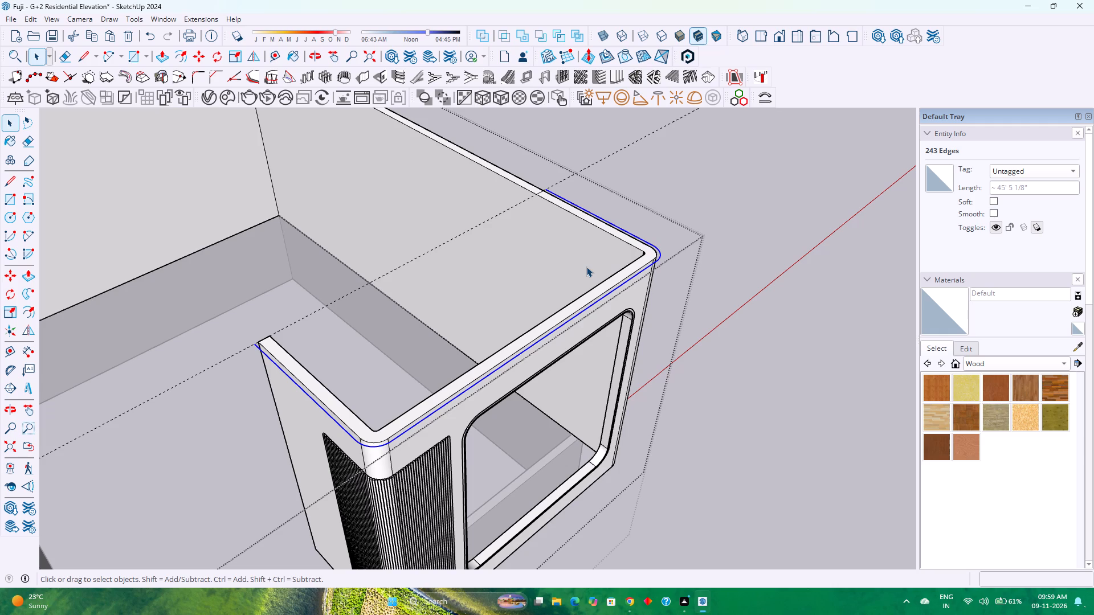
key(m)
scroll(256, 346, up, 5)
middle_drag(251, 365, 299, 328)
scroll(328, 264, down, 3)
scroll(381, 202, up, 2)
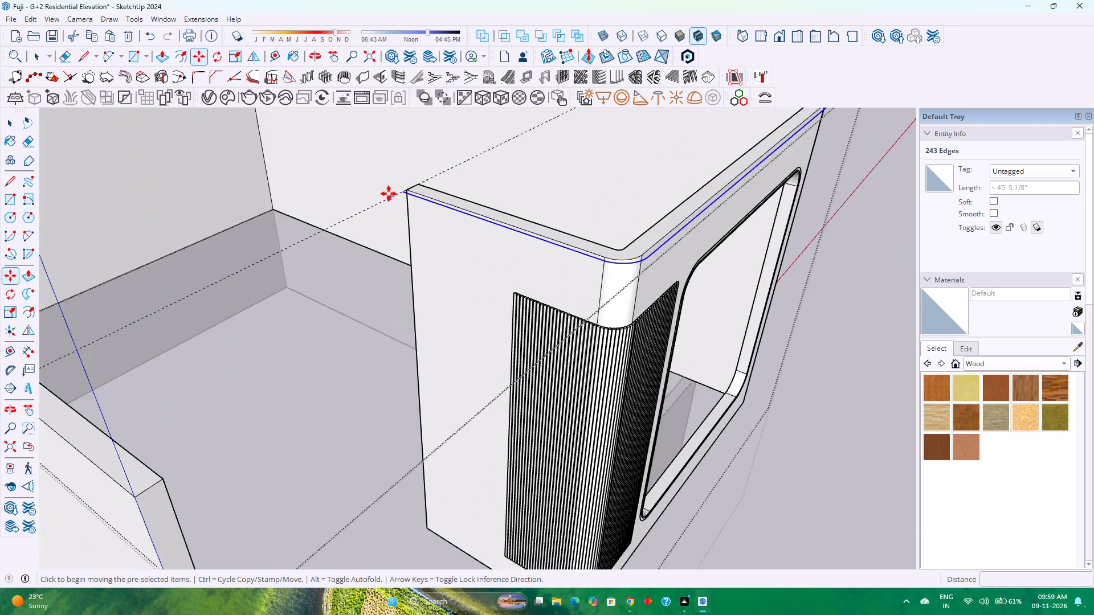
scroll(389, 194, up, 3)
click(432, 182)
scroll(409, 331, down, 6)
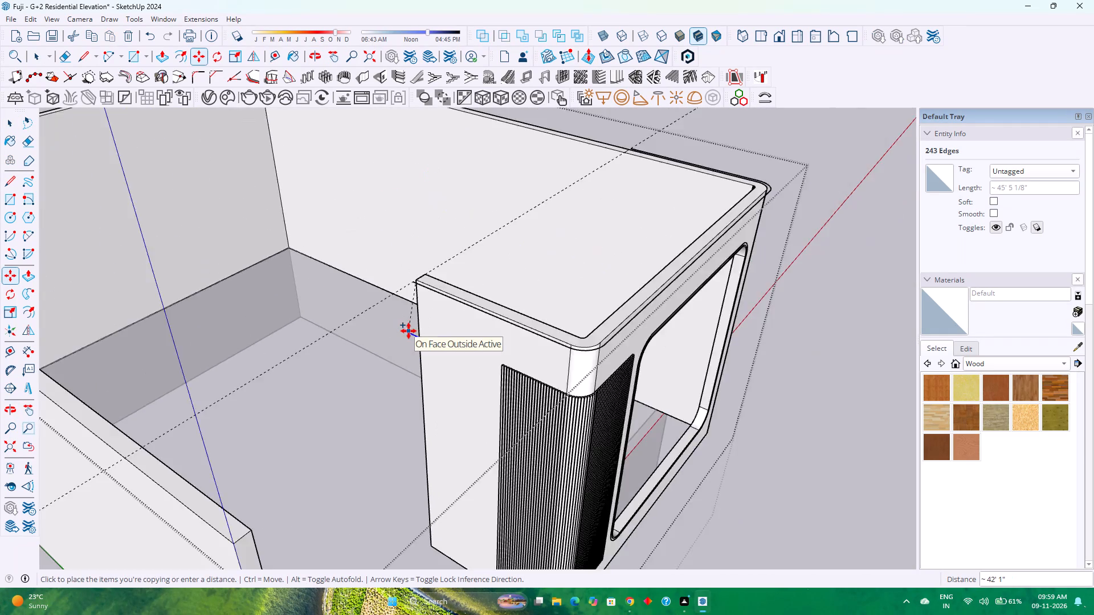
scroll(409, 331, down, 6)
scroll(415, 421, up, 2)
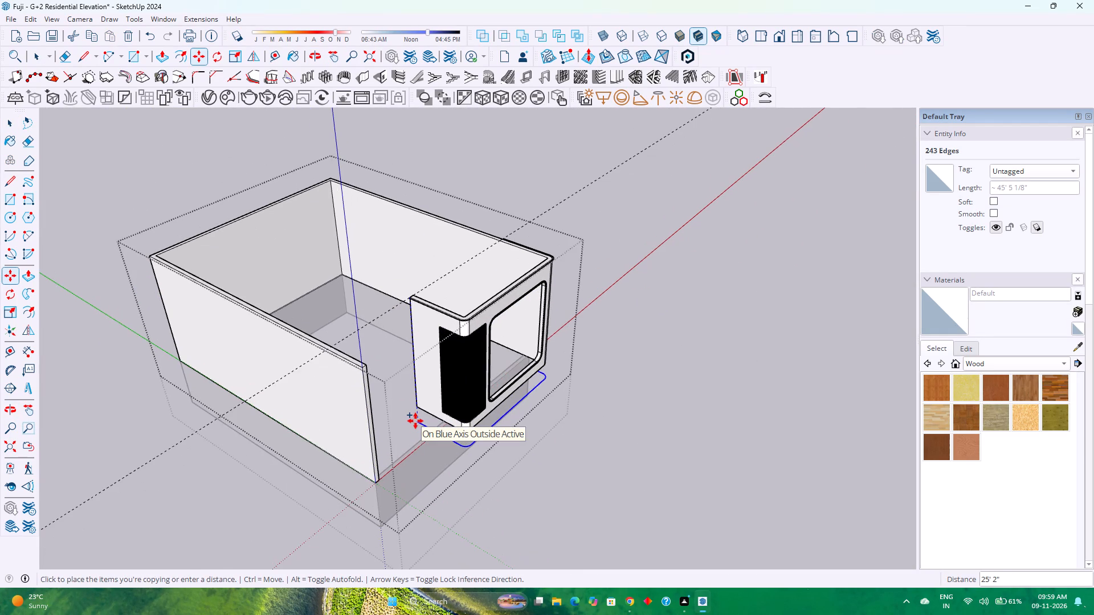
scroll(415, 421, up, 8)
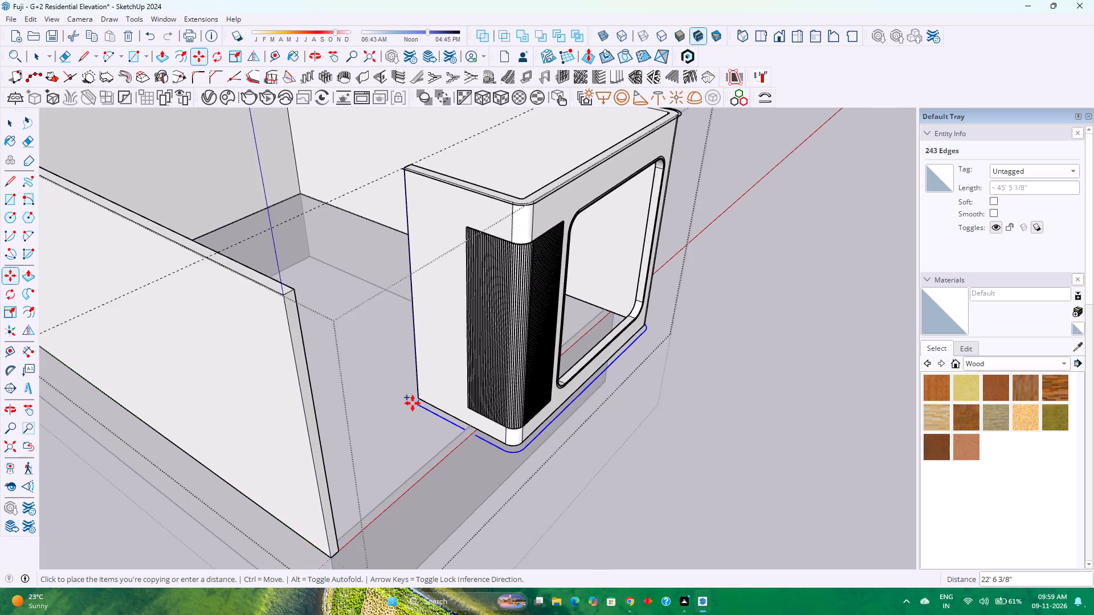
scroll(413, 403, up, 2)
key(Up)
scroll(417, 399, up, 8)
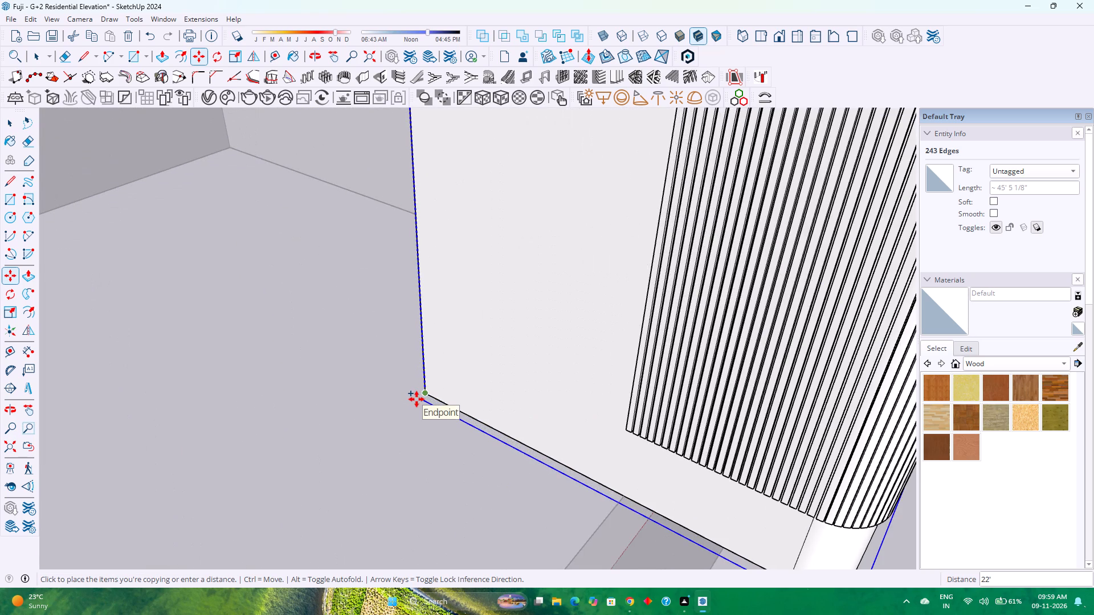
click(423, 392)
Draw a short line joining the lower outline's end to the bottom corner of the return wall.
scroll(504, 276, down, 1)
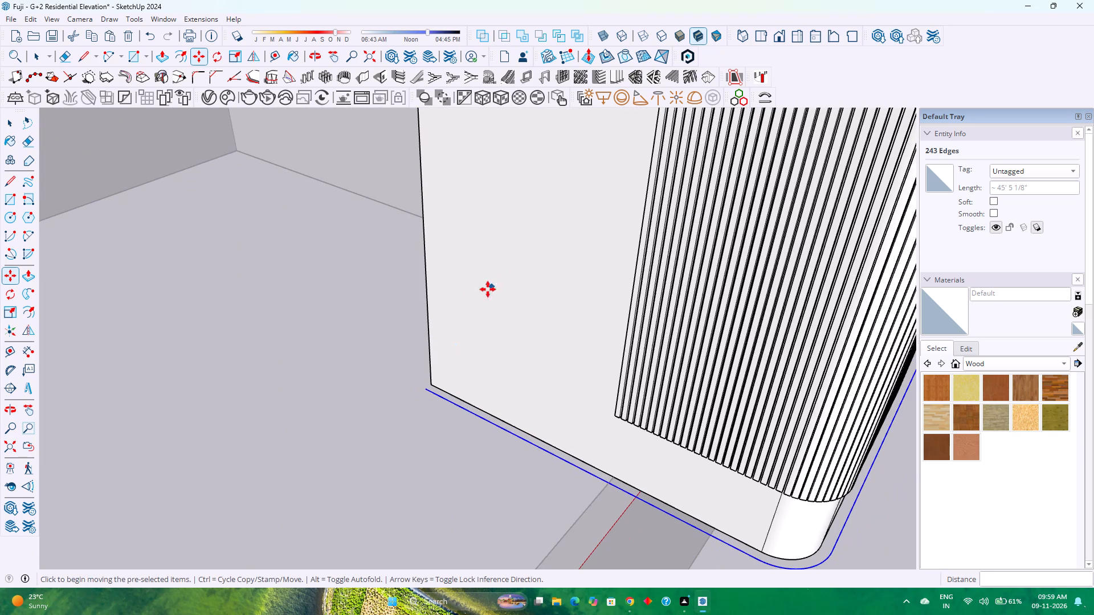
key(l)
click(423, 388)
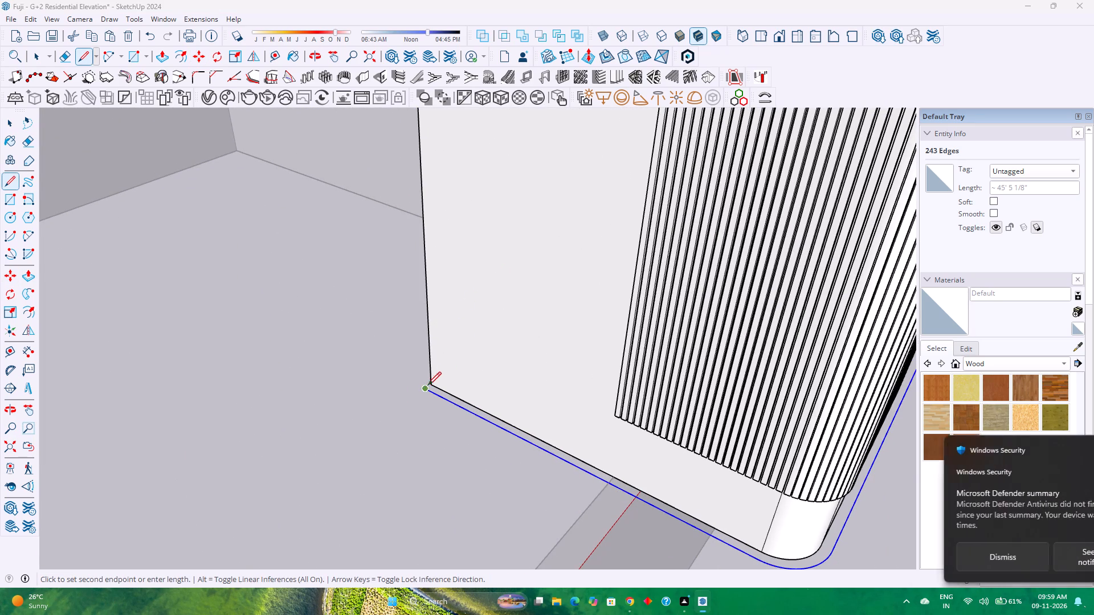
click(432, 382)
scroll(386, 409, down, 9)
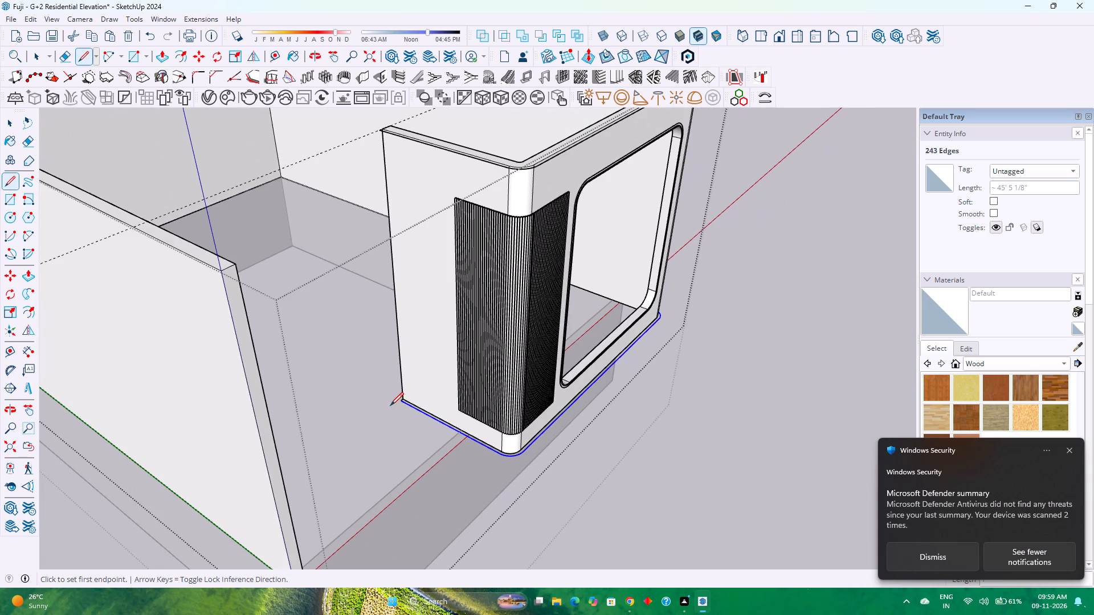
key(Escape)
Draw a short line joining the lower outline's open end to the bottom edge of the long side wall.
scroll(666, 327, down, 3)
middle_drag(662, 325, 228, 365)
middle_click(226, 366)
scroll(594, 404, up, 4)
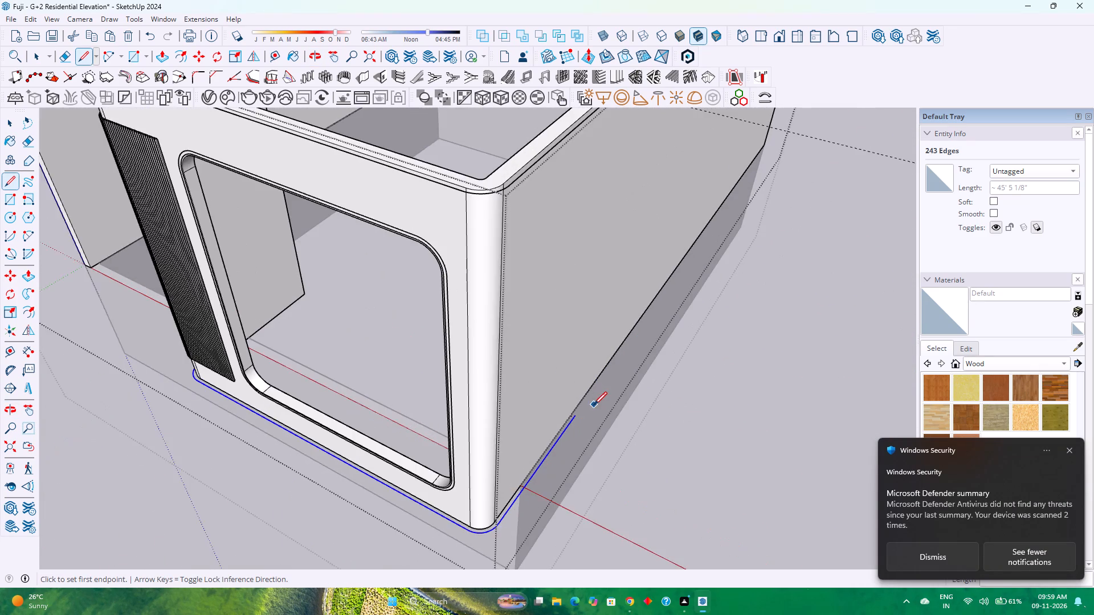
scroll(585, 413, up, 1)
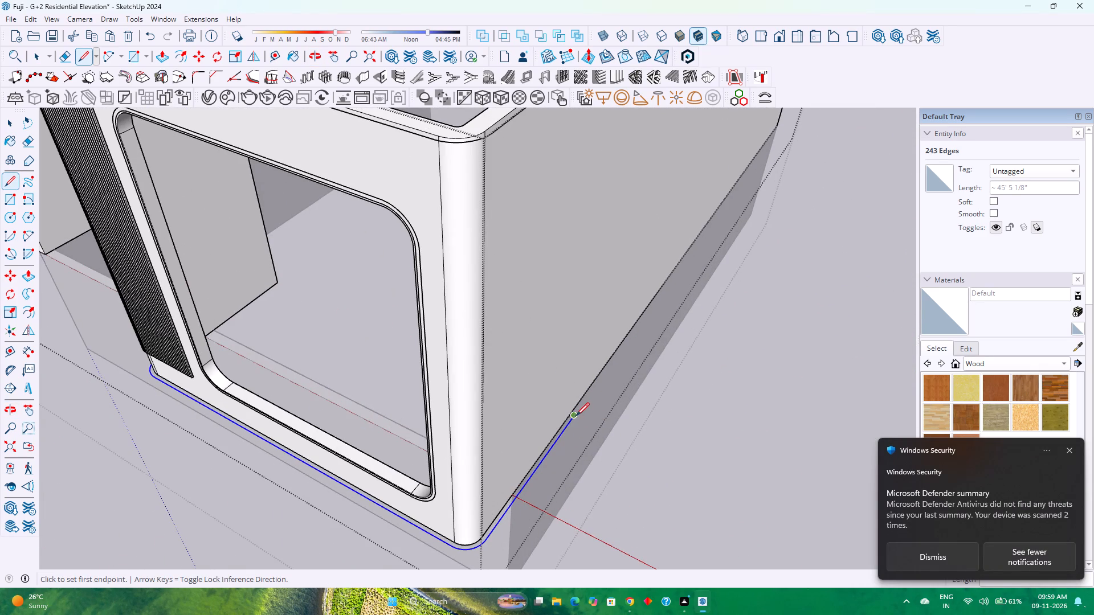
scroll(577, 413, up, 8)
click(575, 413)
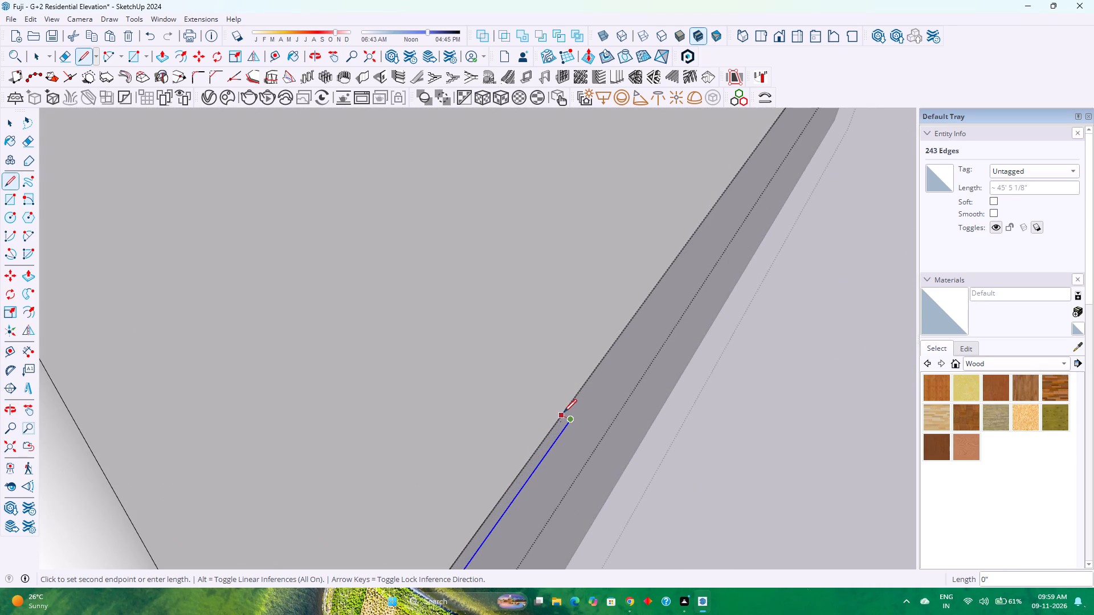
click(560, 412)
scroll(560, 412, down, 9)
Push/Pull the narrow offset strip at the base of the window wall block upward 1'11".
key(p)
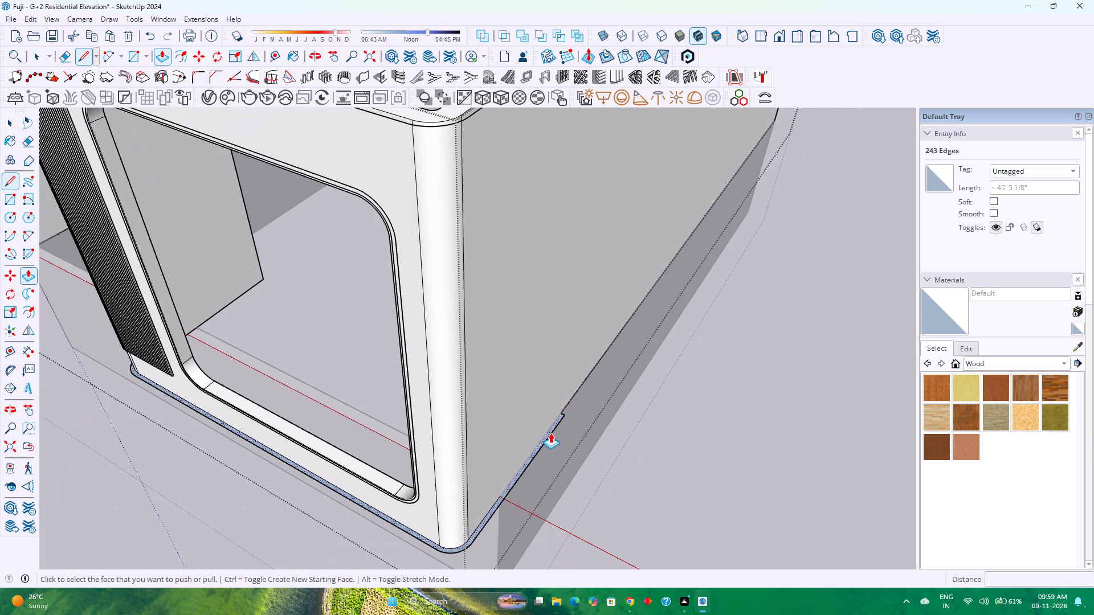
click(545, 434)
key(Escape)
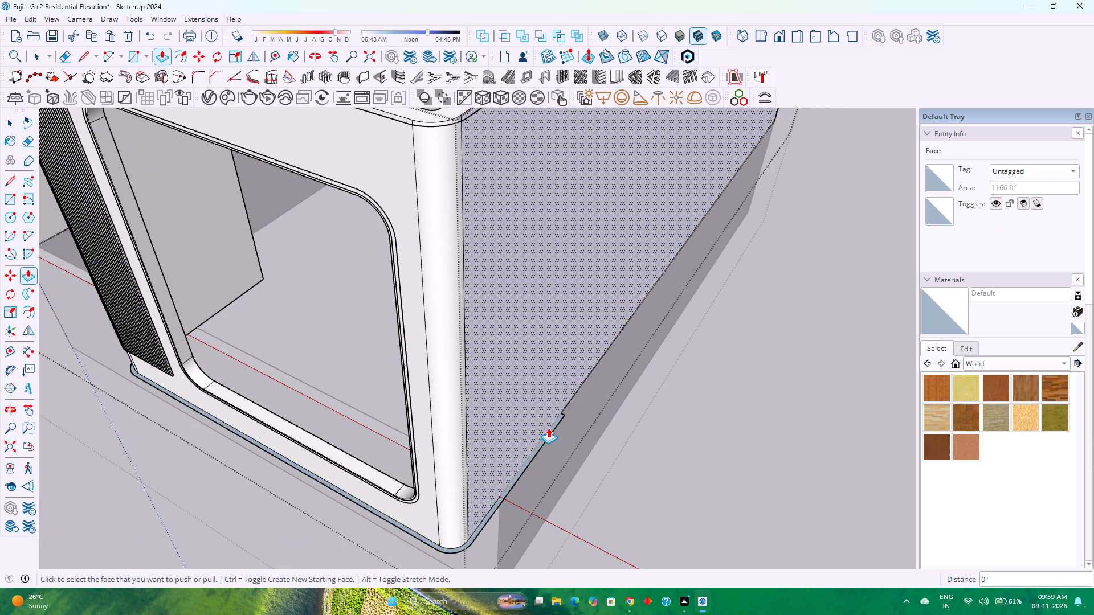
click(550, 434)
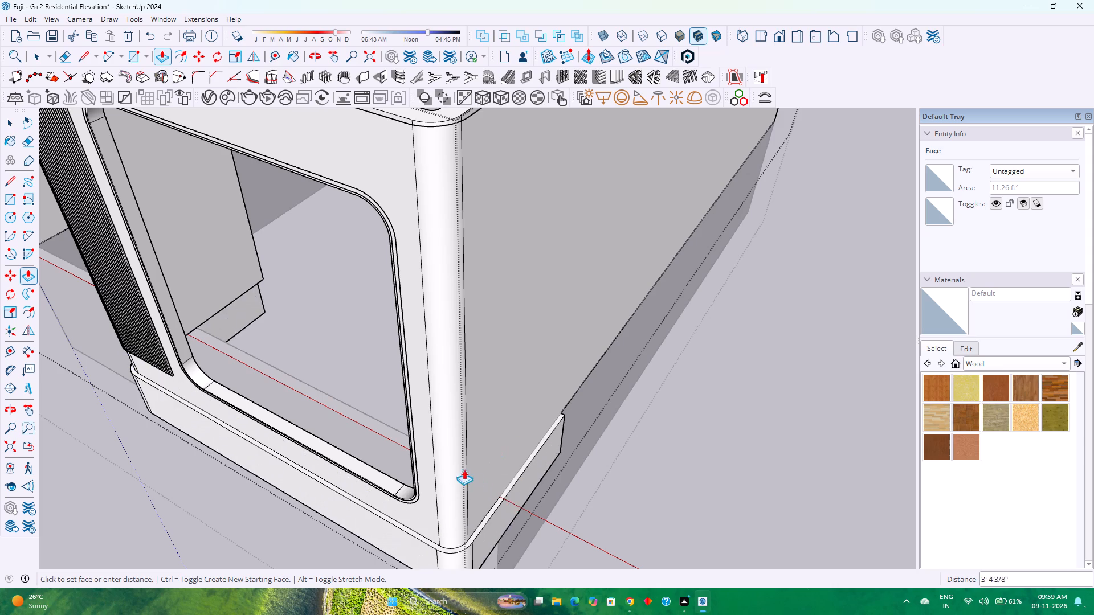
scroll(417, 494, up, 7)
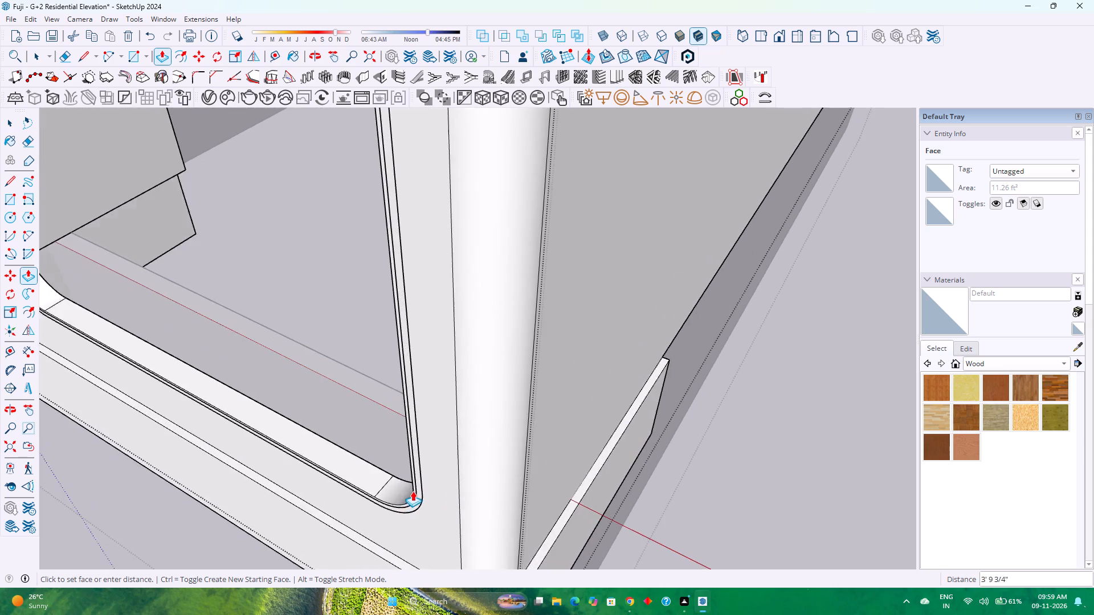
shift+middle_drag(411, 488, 568, 475)
shift+middle_click(568, 474)
scroll(569, 467, up, 1)
scroll(560, 457, down, 9)
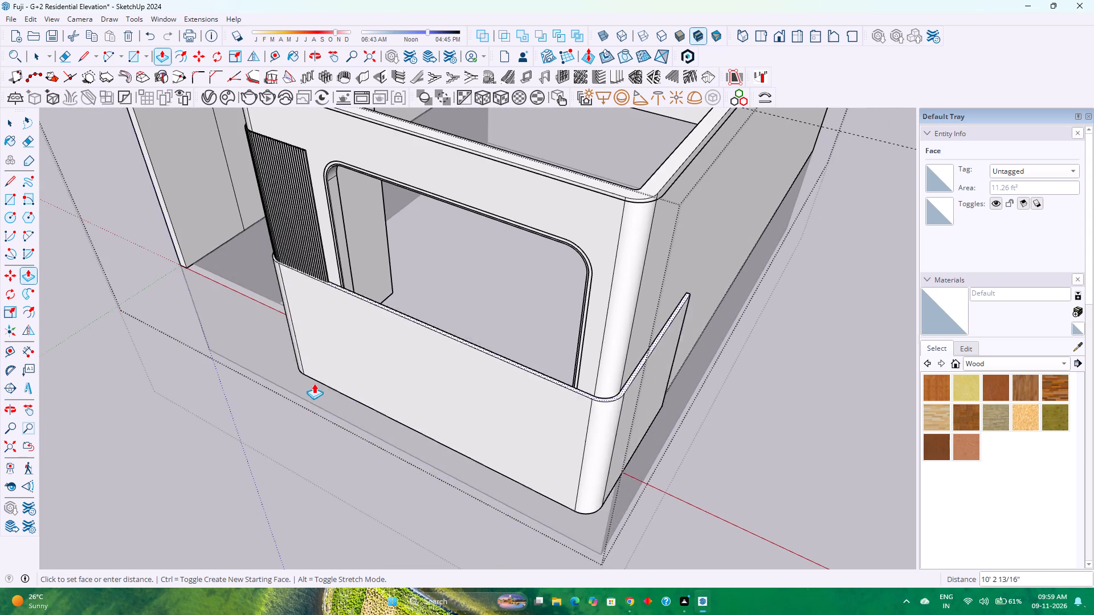
scroll(313, 380, up, 1)
middle_drag(313, 379, 676, 456)
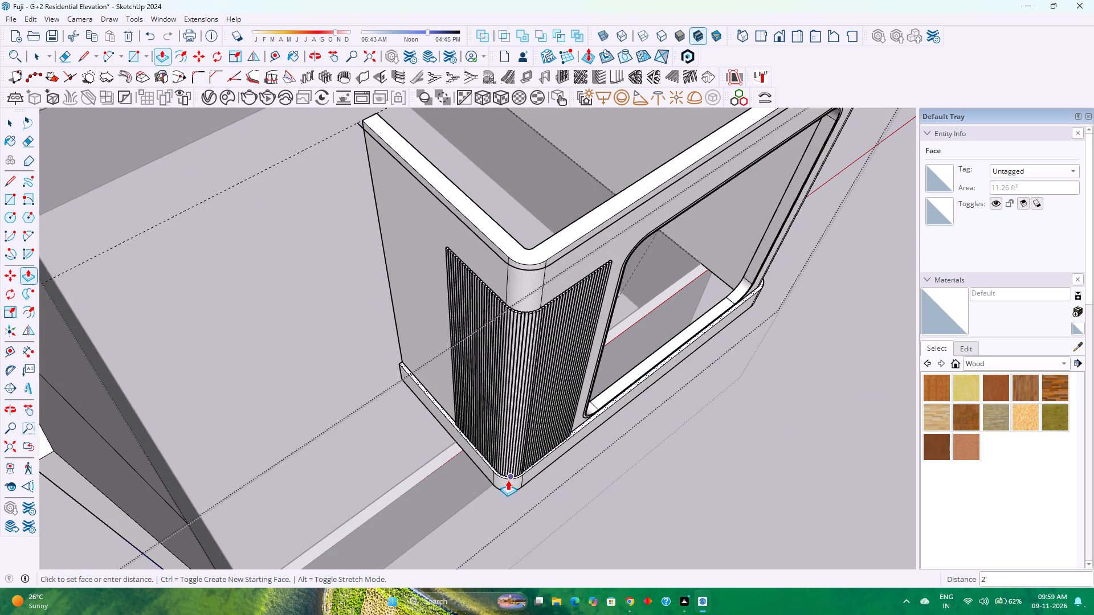
scroll(508, 480, up, 2)
middle_drag(508, 480, 502, 399)
middle_click(502, 399)
scroll(504, 392, up, 3)
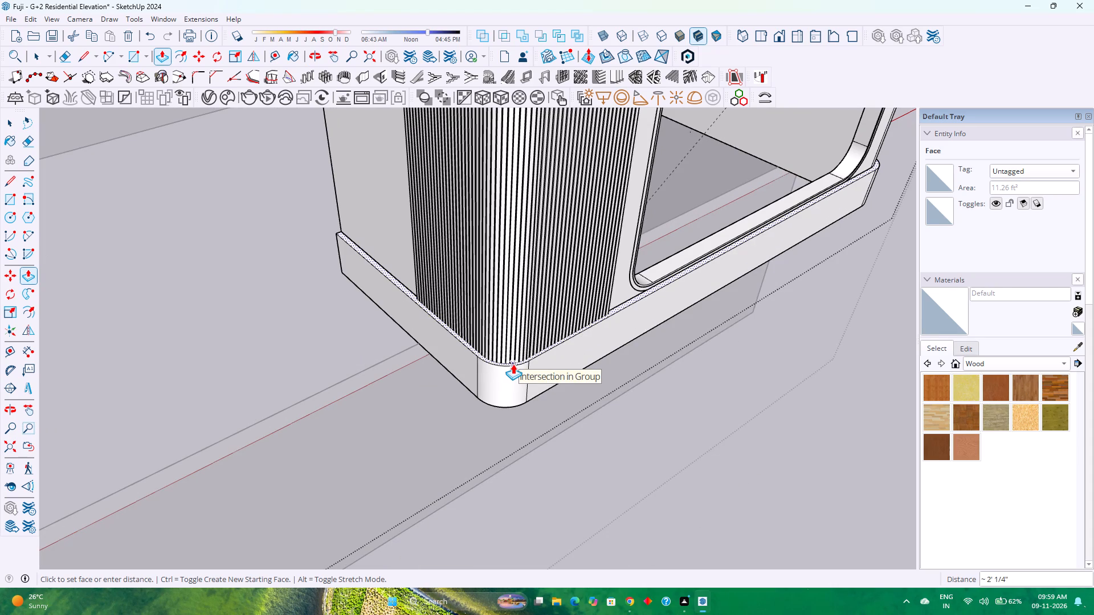
text(1')
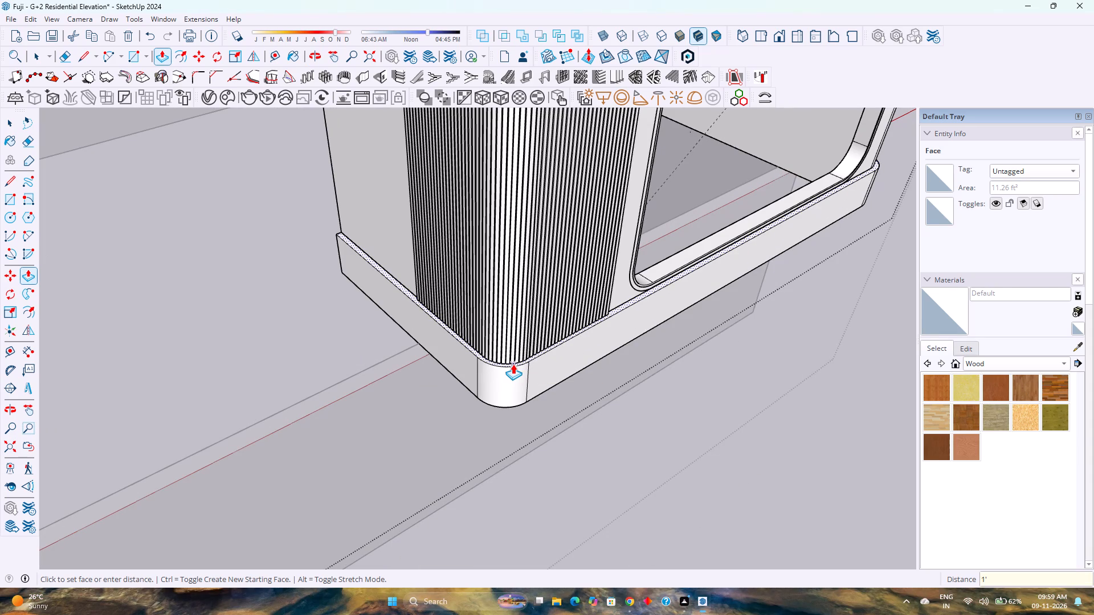
text(11)
key(Return)
Set the base band's Push/Pull height to 2' so it reaches the bottom of the fluted panel.
scroll(524, 380, down, 2)
middle_drag(524, 380, 464, 332)
middle_click(463, 331)
middle_click(463, 331)
scroll(491, 314, down, 2)
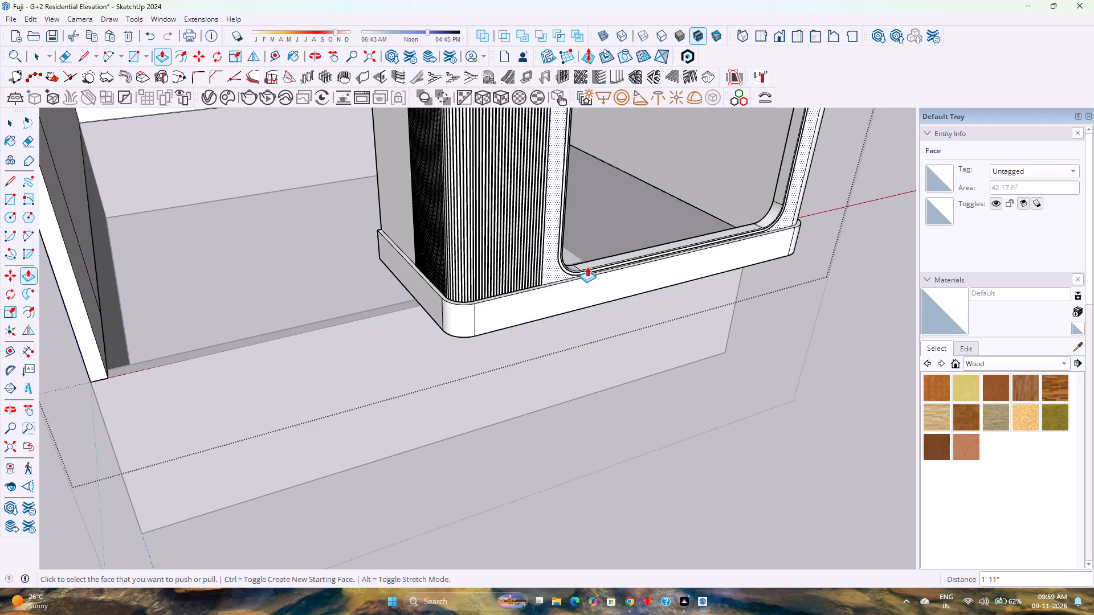
scroll(587, 266, down, 4)
shift+middle_drag(618, 281, 675, 412)
shift+middle_click(676, 413)
middle_drag(683, 399, 459, 338)
middle_click(452, 337)
shift+scroll(586, 273, up, 2)
shift+middle_drag(585, 290, 566, 401)
shift+middle_click(566, 403)
scroll(576, 383, down, 4)
middle_drag(613, 407, 521, 338)
middle_click(521, 338)
scroll(520, 334, down, 9)
middle_drag(517, 433, 515, 405)
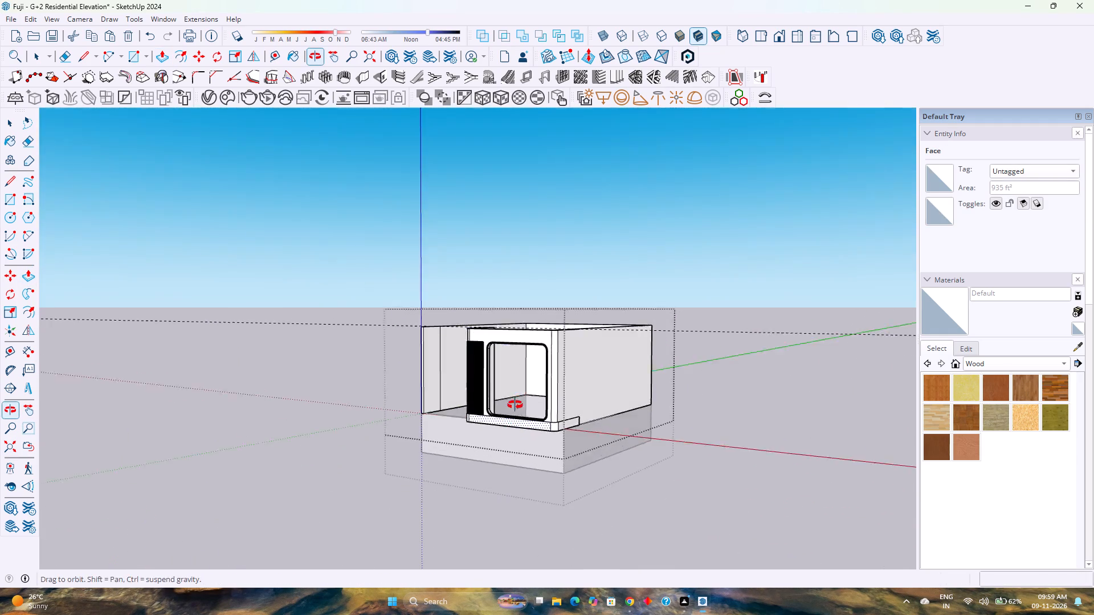
middle_drag(515, 405, 526, 383)
scroll(563, 362, up, 4)
scroll(542, 403, up, 5)
middle_drag(508, 428, 554, 434)
scroll(478, 448, up, 4)
middle_drag(458, 442, 629, 465)
middle_click(629, 465)
scroll(365, 441, up, 5)
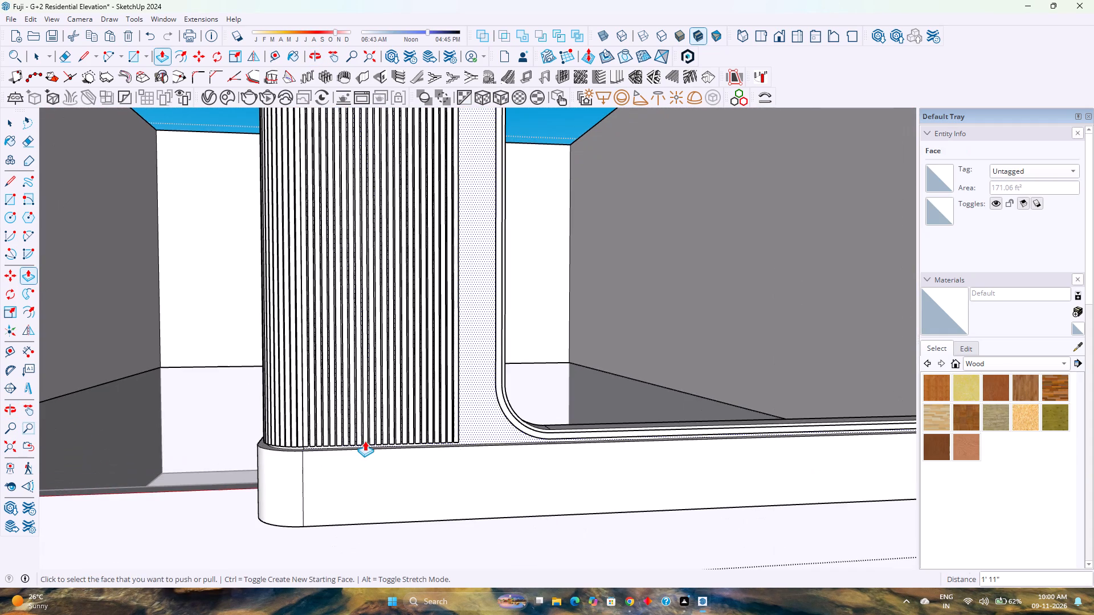
key(2)
key(apostrophe)
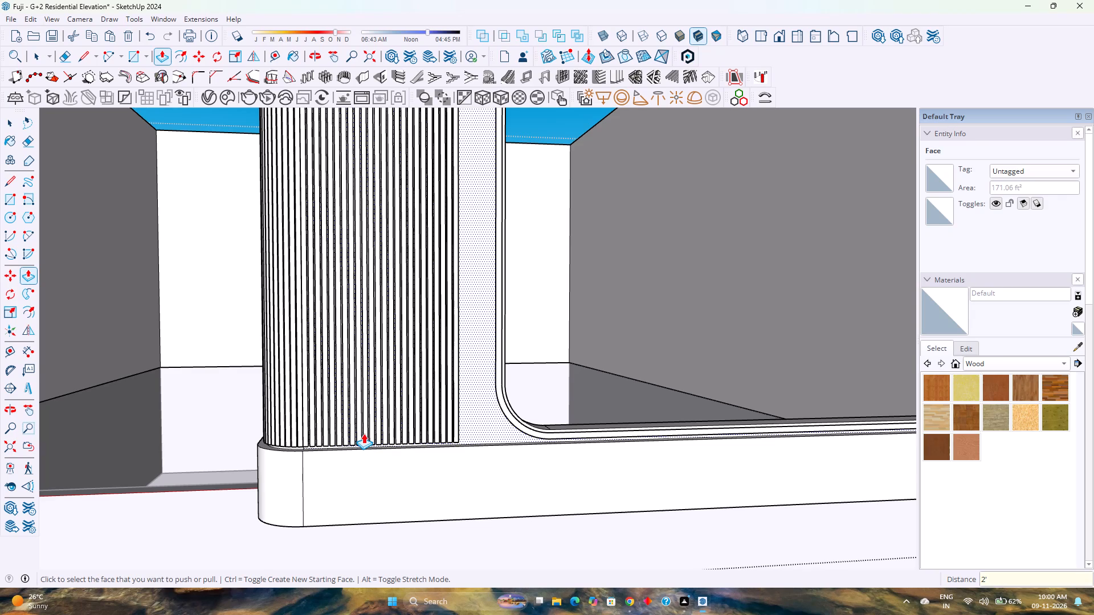
key(Return)
Close the upper offset outline with short lines across its ends at the long side wall and the return wall.
scroll(358, 431, down, 5)
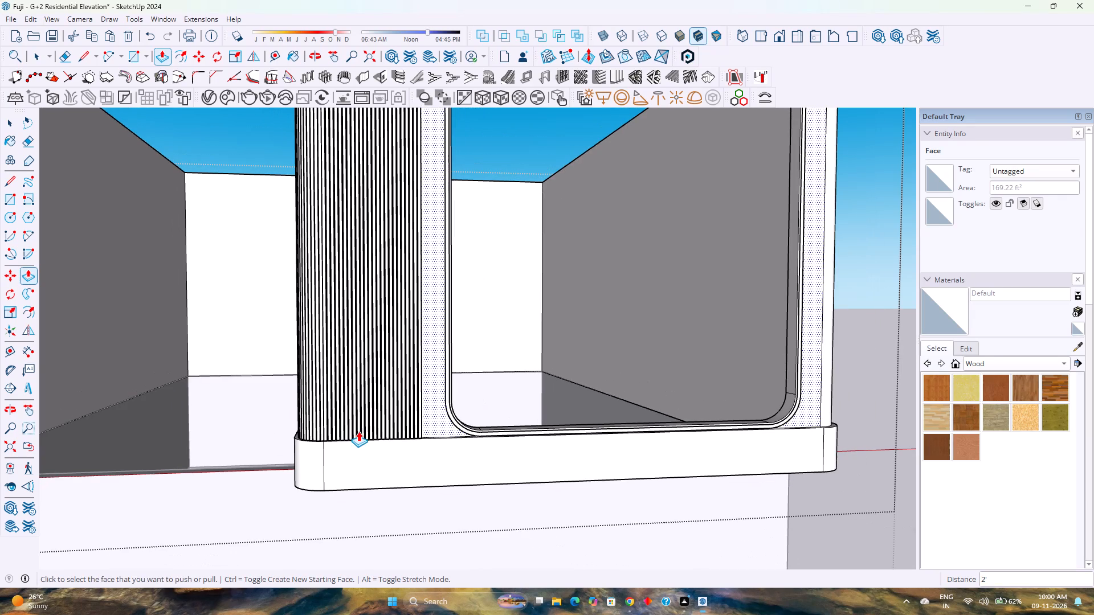
scroll(363, 425, down, 9)
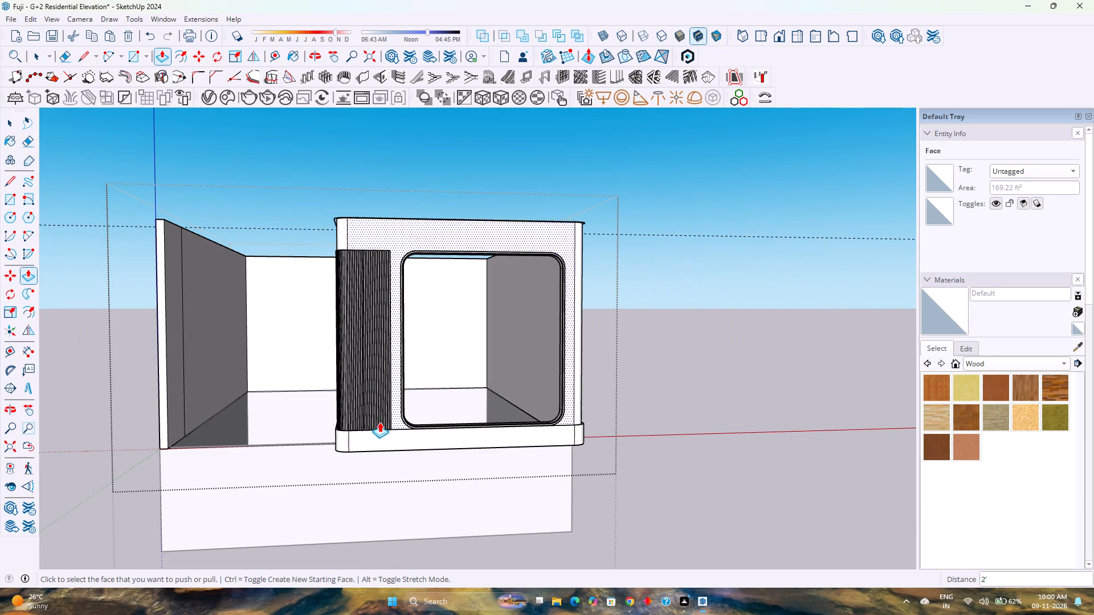
scroll(566, 224, up, 7)
middle_drag(592, 216, 545, 251)
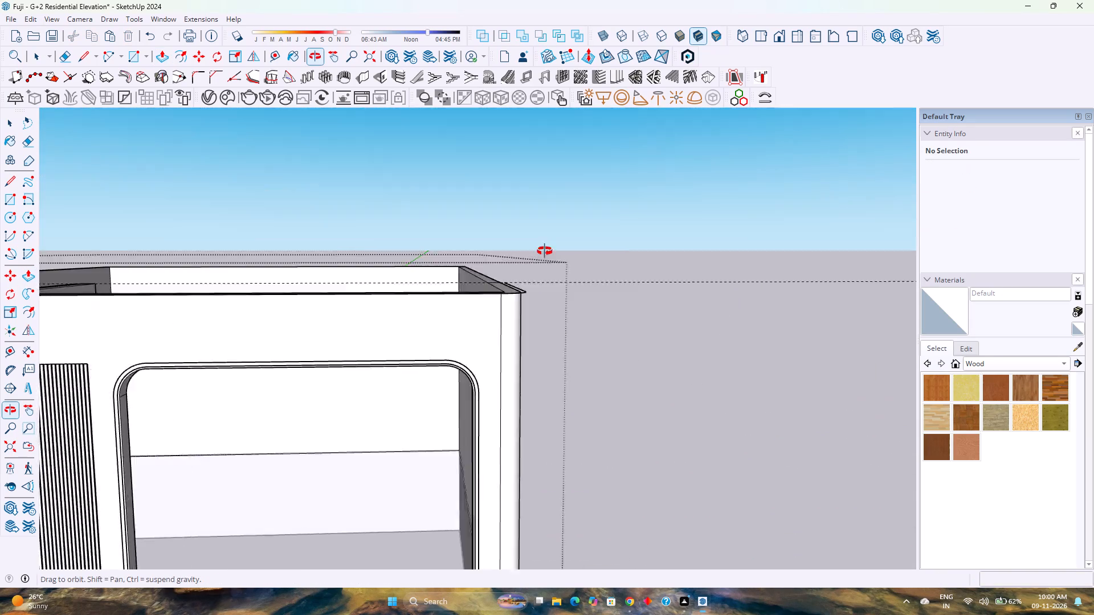
middle_drag(545, 251, 396, 330)
scroll(396, 330, up, 1)
key(l)
scroll(221, 416, up, 4)
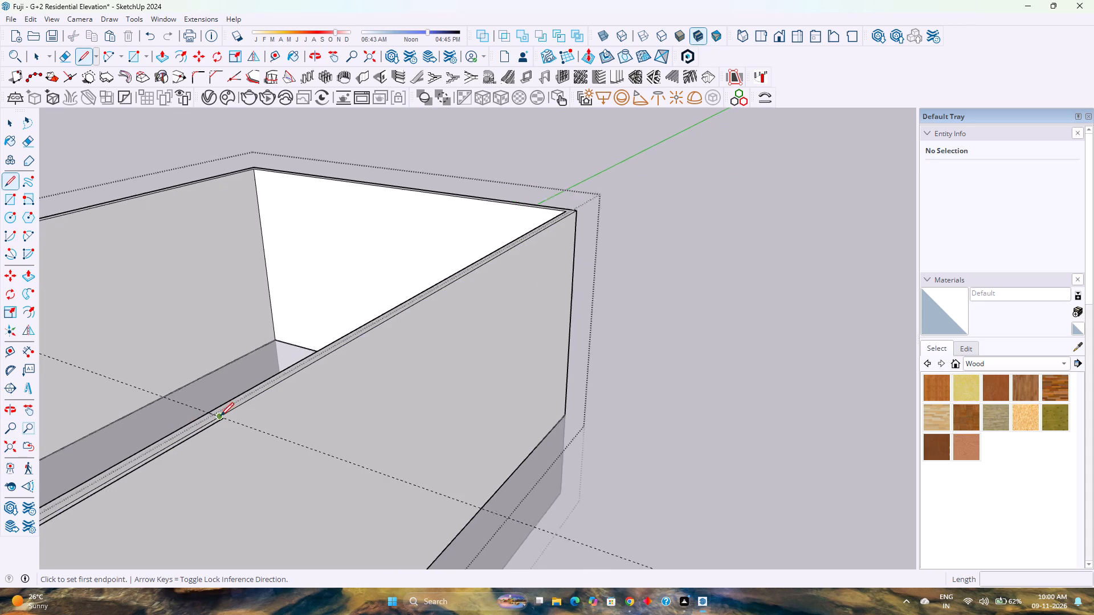
scroll(221, 416, up, 10)
click(218, 413)
click(230, 425)
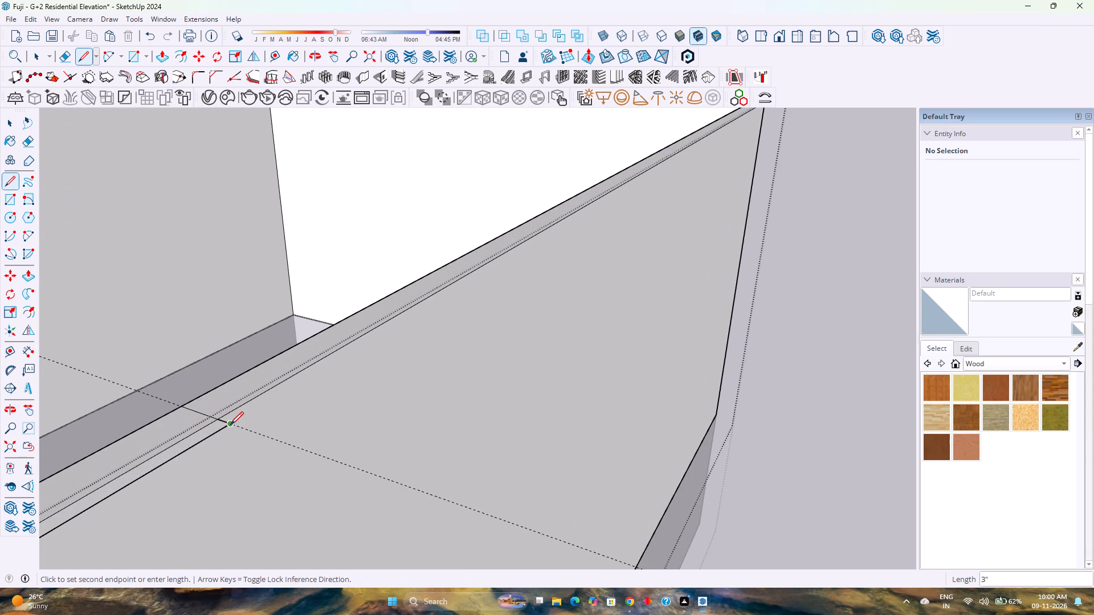
scroll(236, 421, down, 12)
shift+middle_drag(232, 392, 579, 457)
key(Escape)
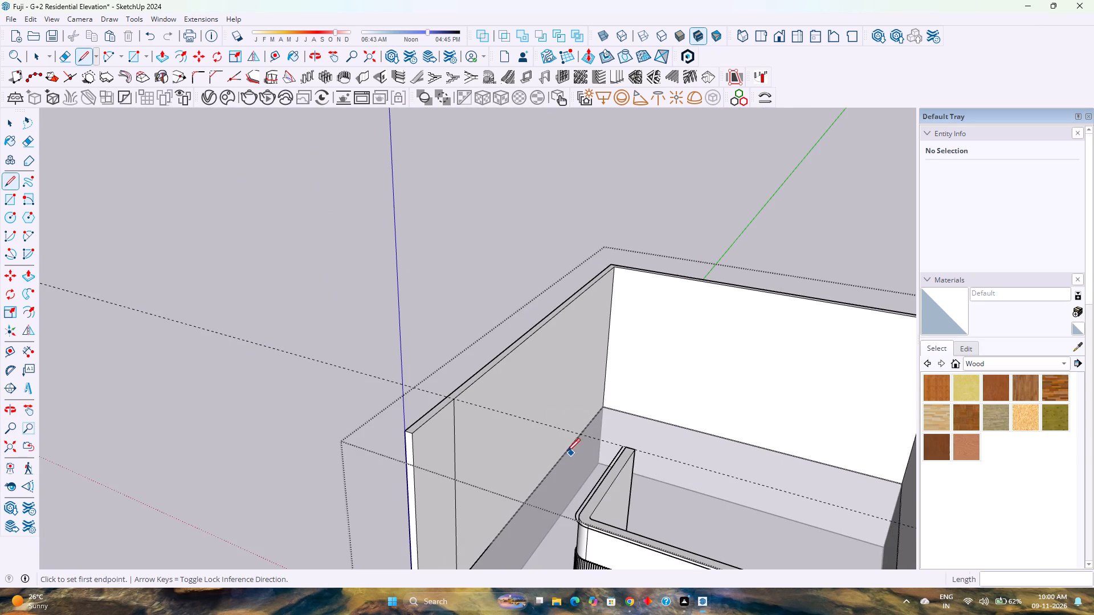
scroll(630, 450, up, 9)
click(629, 446)
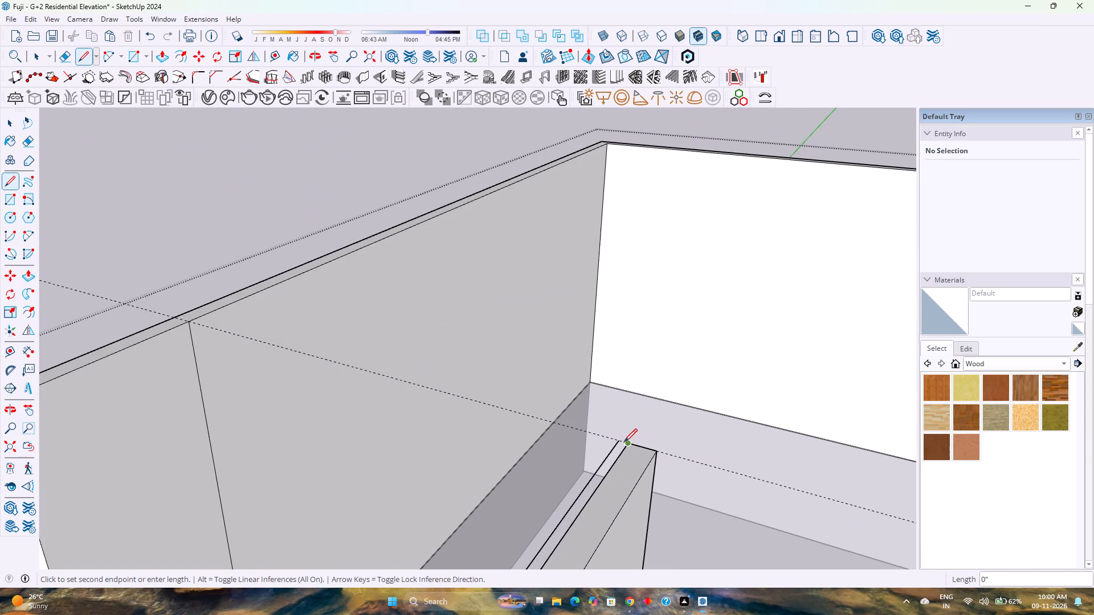
click(618, 440)
scroll(615, 438, down, 13)
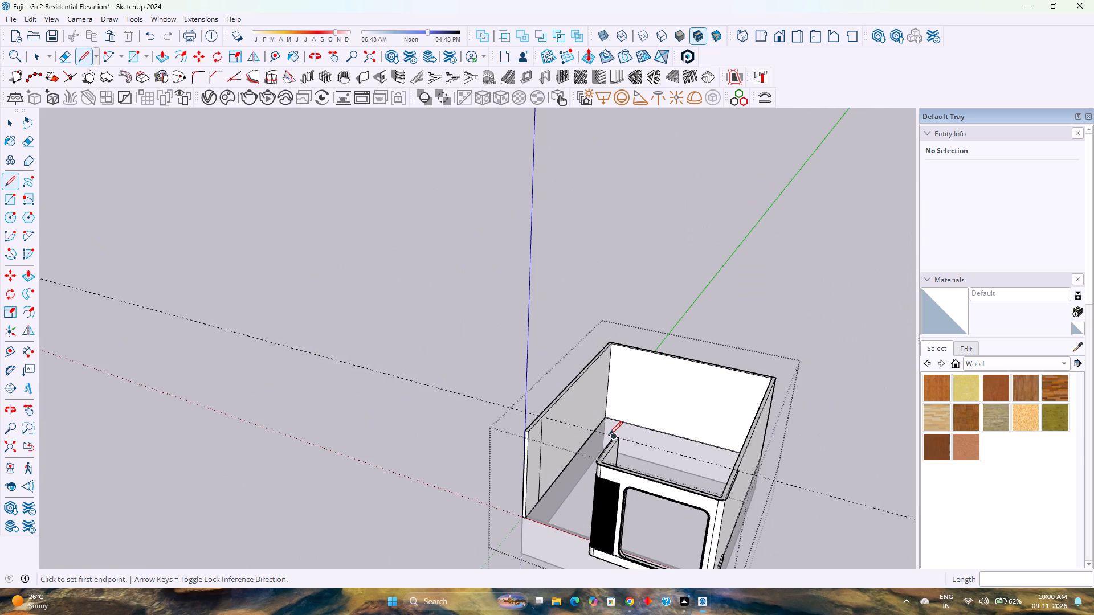
Push/Pull the closed offset strip along the top of the window wall block downward 3'.
key(p)
scroll(730, 495, up, 11)
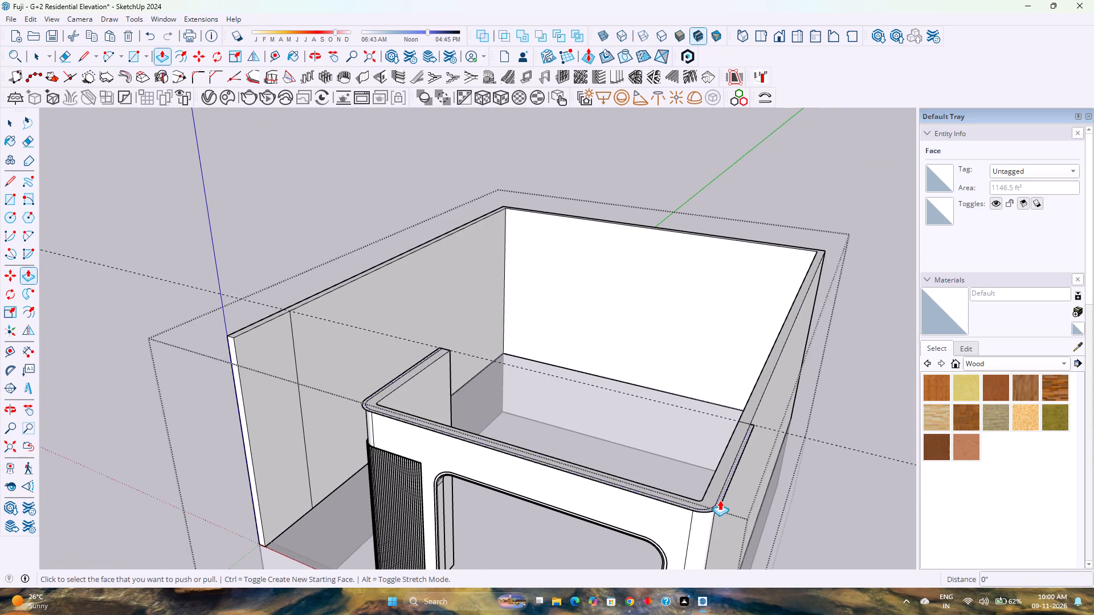
click(720, 500)
scroll(720, 520, down, 3)
middle_drag(715, 520, 676, 407)
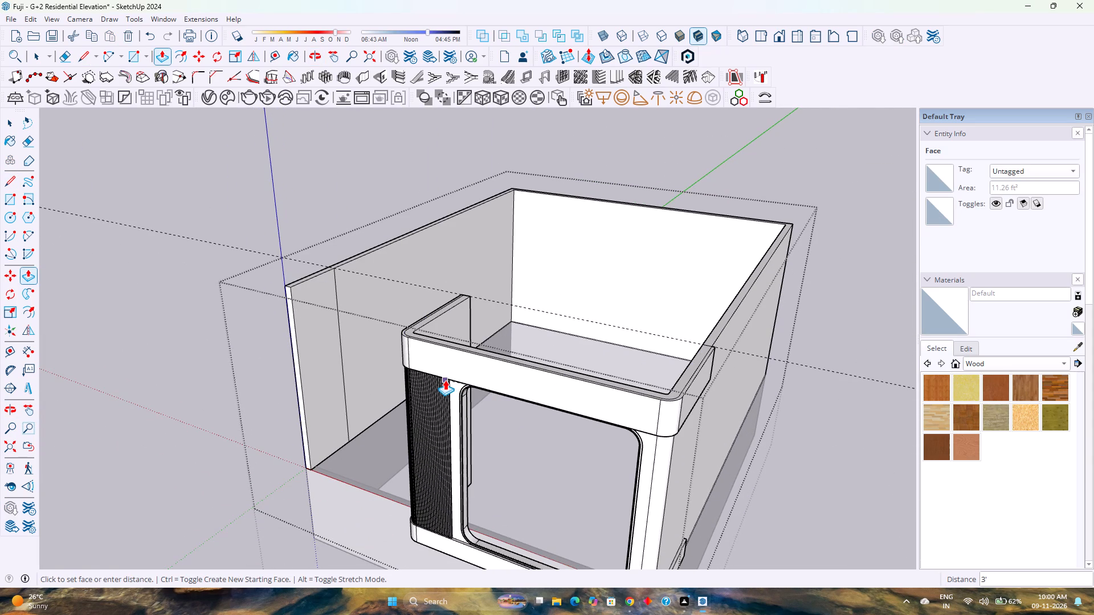
text(3')
key(Return)
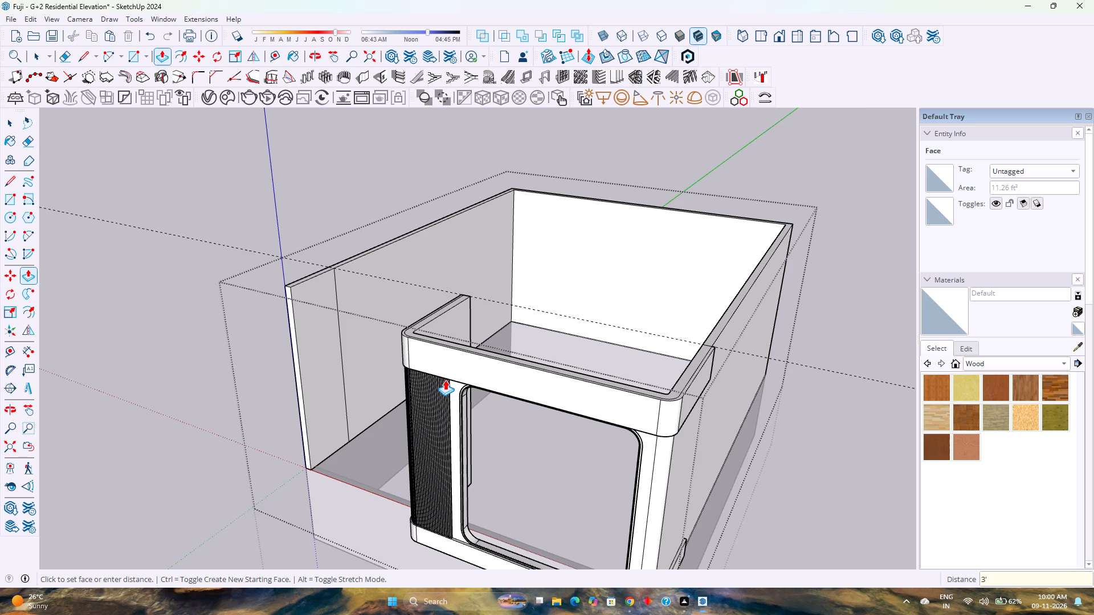
Push/Pull the front wall face between the window and the side-wall rounded corner outward 3", flush with the upper band.
key(space)
scroll(453, 377, down, 4)
middle_drag(372, 482, 587, 347)
scroll(618, 324, up, 5)
ctrl+middle_drag(644, 338, 467, 352)
ctrl+middle_click(467, 352)
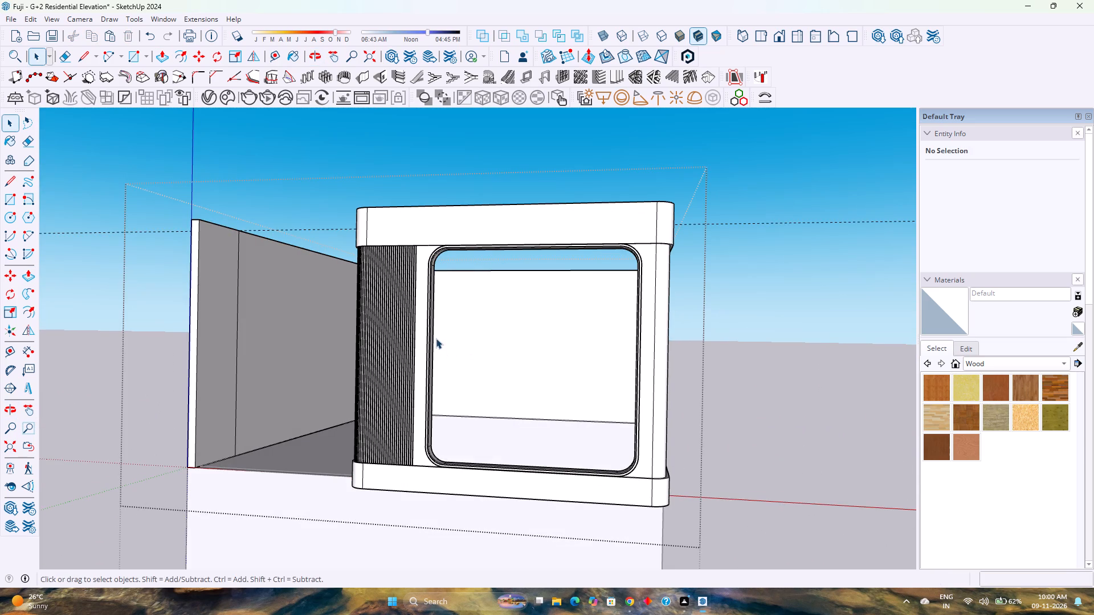
scroll(433, 302, up, 2)
click(421, 285)
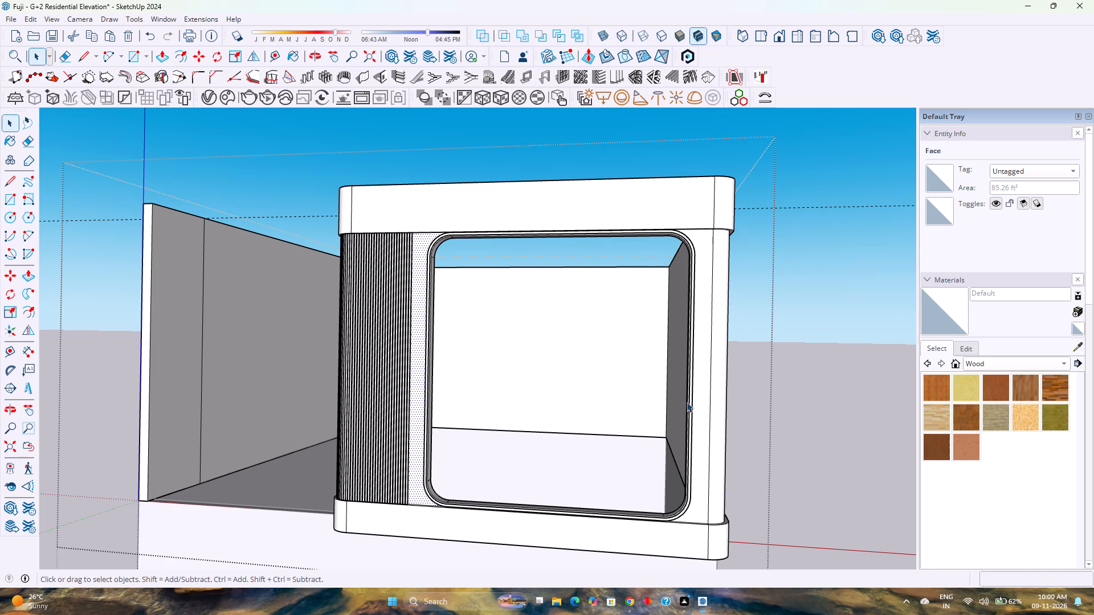
middle_drag(682, 409, 659, 397)
middle_click(659, 397)
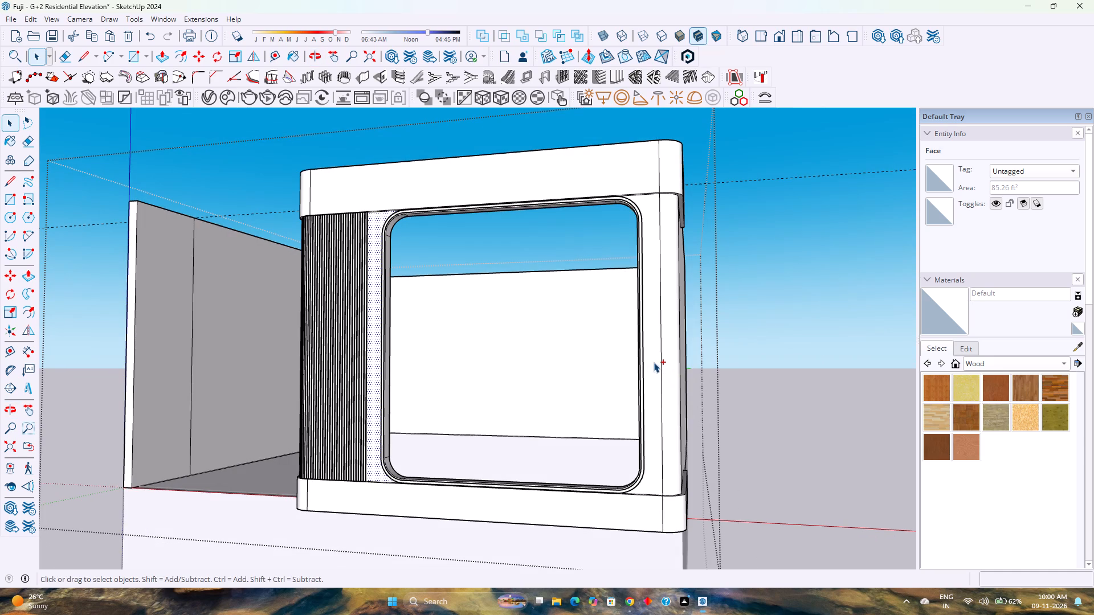
ctrl+click(654, 362)
middle_drag(653, 362, 543, 516)
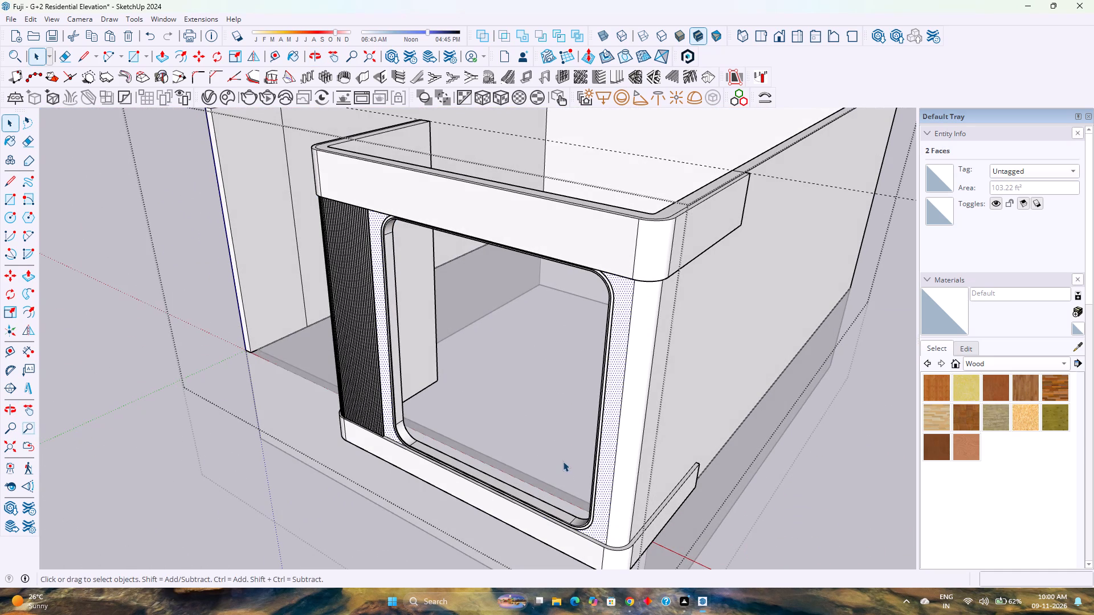
key(p)
click(611, 407)
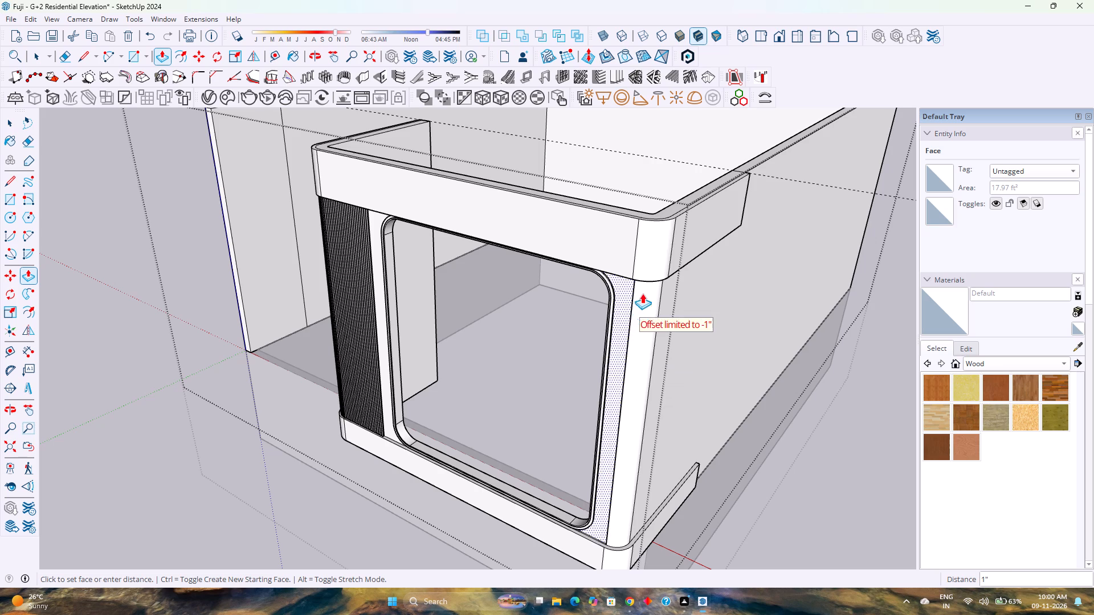
click(620, 273)
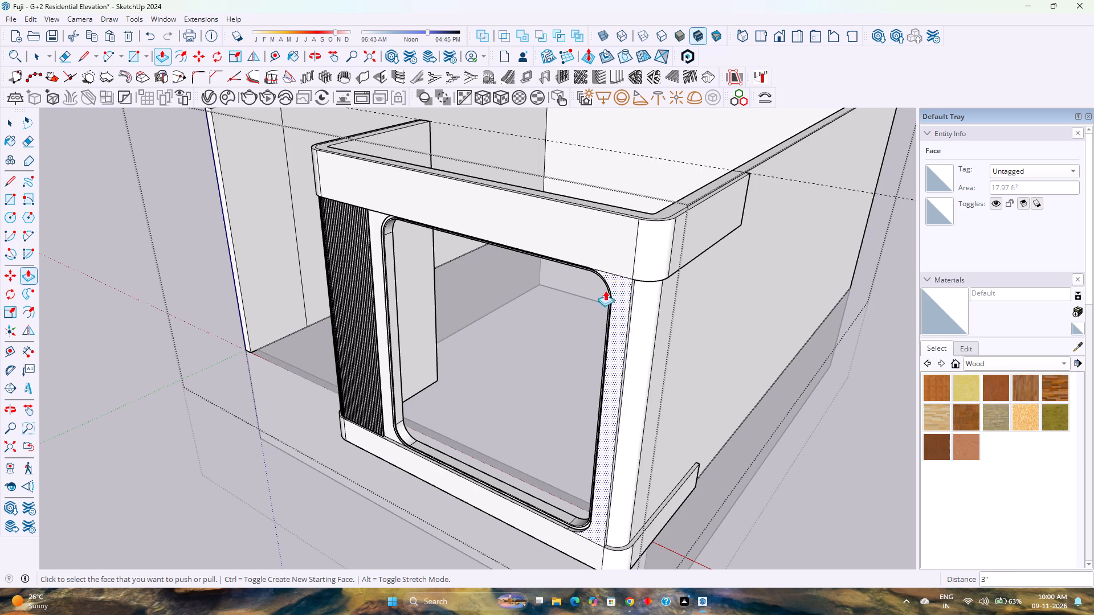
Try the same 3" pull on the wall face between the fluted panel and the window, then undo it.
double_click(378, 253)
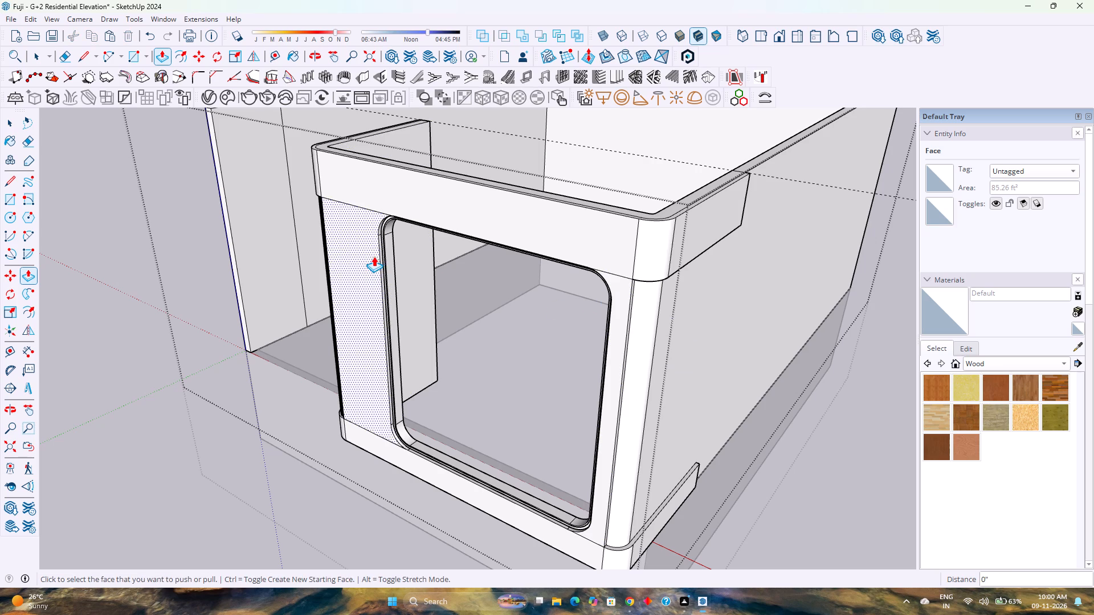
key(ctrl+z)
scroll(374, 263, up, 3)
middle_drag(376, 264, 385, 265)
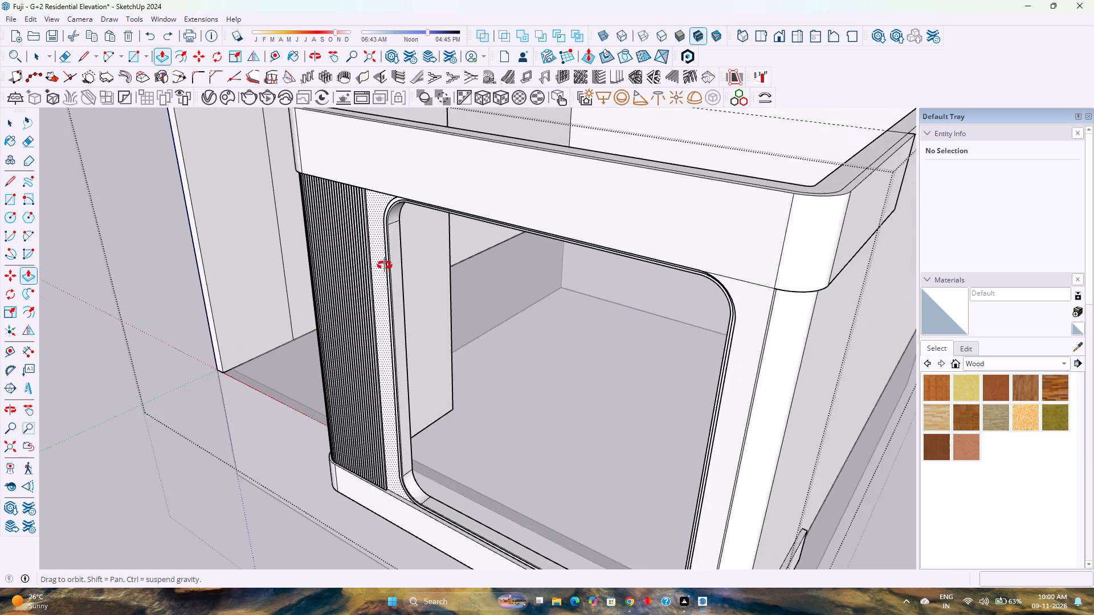
Draw a 17' vertical line down the fluted panel's window-side edge, from the upper band to the base band.
middle_drag(385, 265, 434, 255)
middle_click(435, 255)
scroll(436, 255, down, 5)
middle_drag(402, 263, 458, 256)
scroll(452, 239, up, 5)
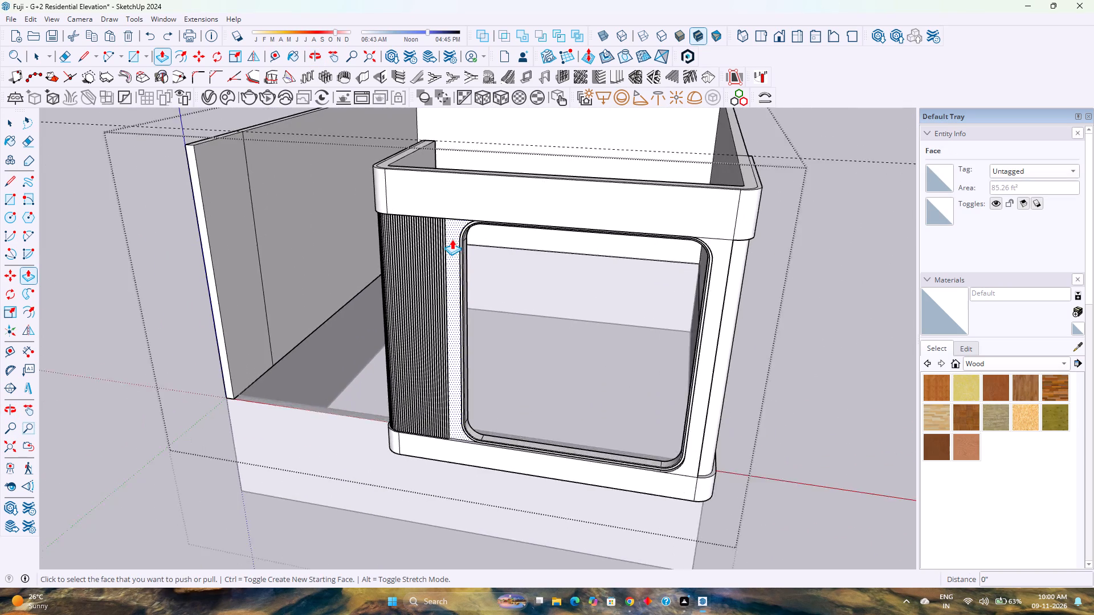
scroll(452, 239, up, 9)
key(l)
scroll(435, 209, up, 3)
middle_drag(435, 208, 432, 142)
scroll(439, 188, up, 8)
middle_drag(440, 175, 419, 156)
middle_click(402, 149)
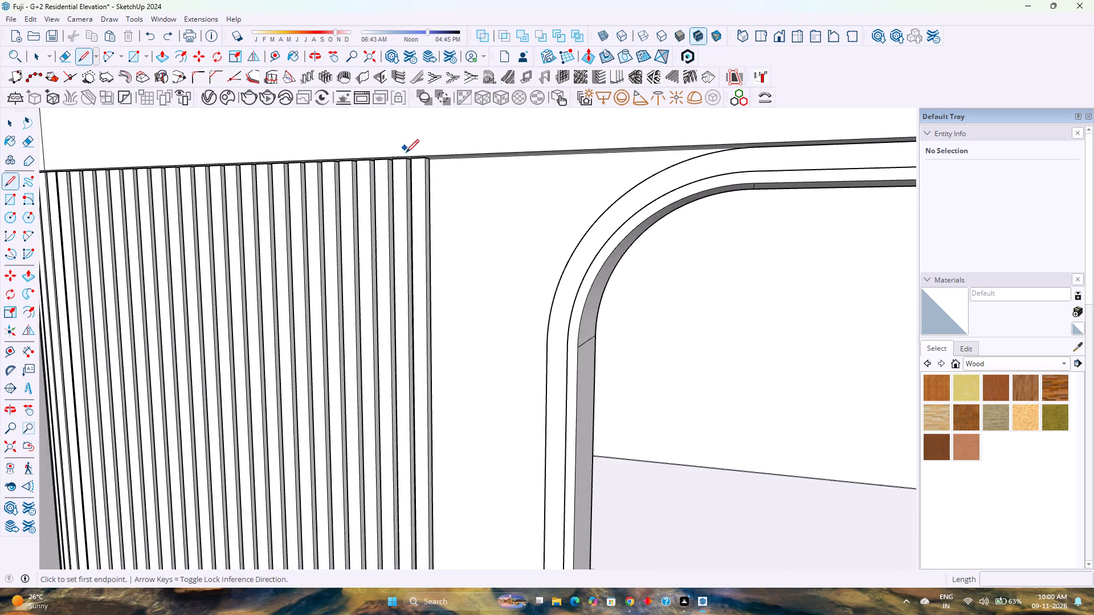
scroll(407, 167, up, 7)
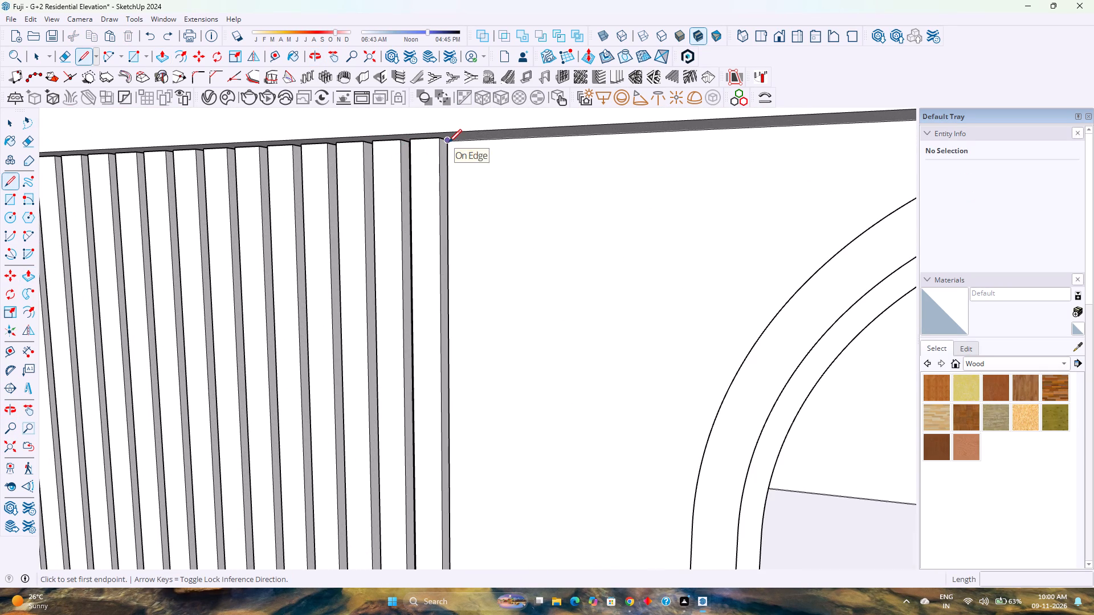
click(448, 142)
scroll(465, 266, down, 6)
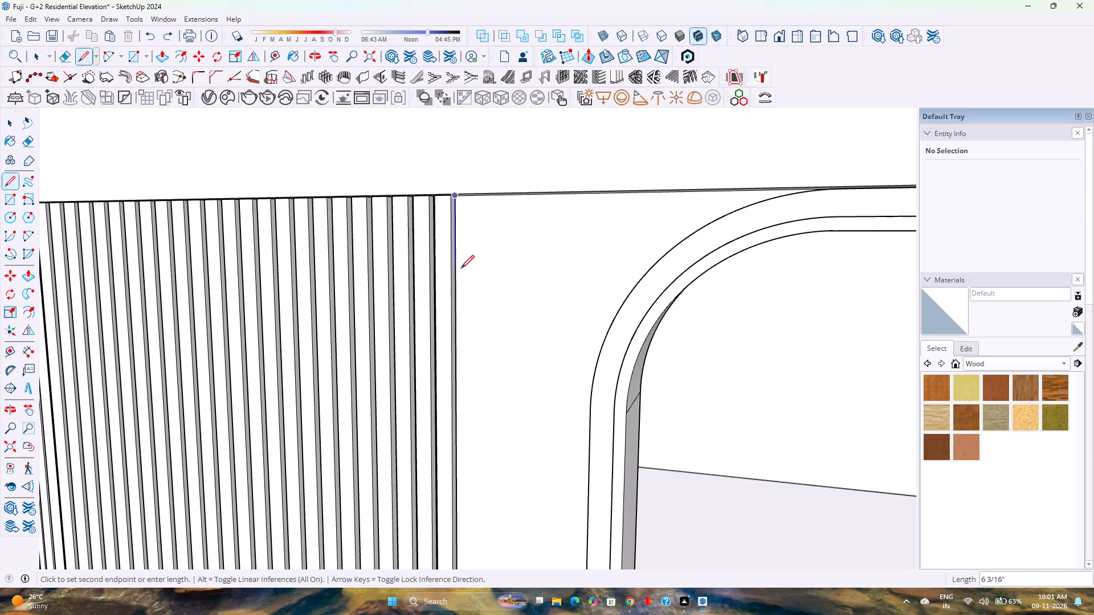
key(Up)
scroll(461, 268, down, 10)
scroll(447, 284, down, 15)
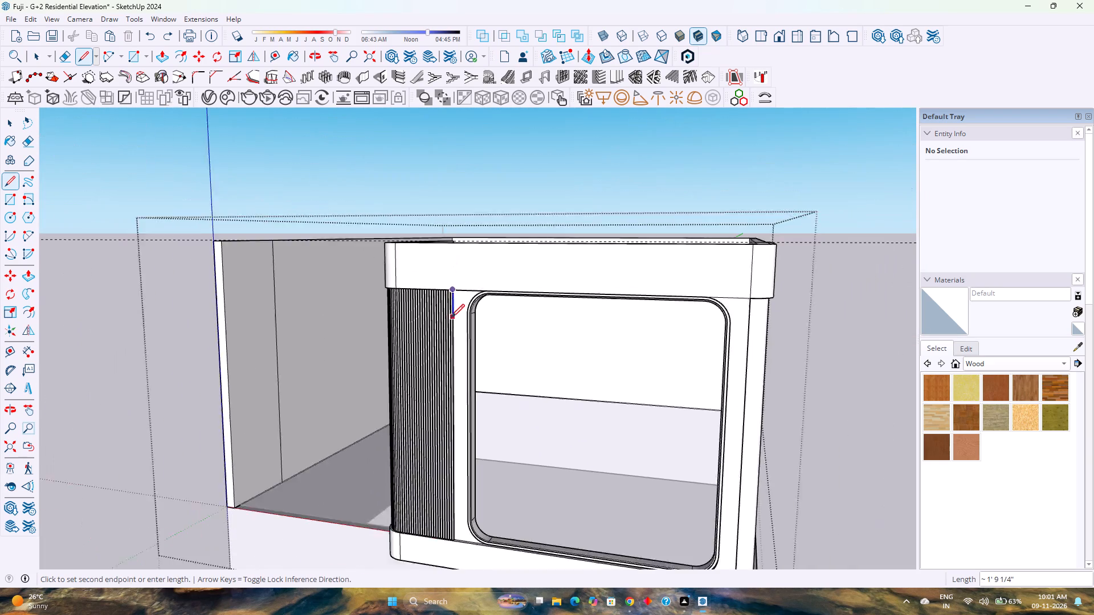
scroll(451, 317, down, 3)
scroll(481, 448, up, 7)
scroll(462, 468, down, 2)
scroll(461, 464, up, 9)
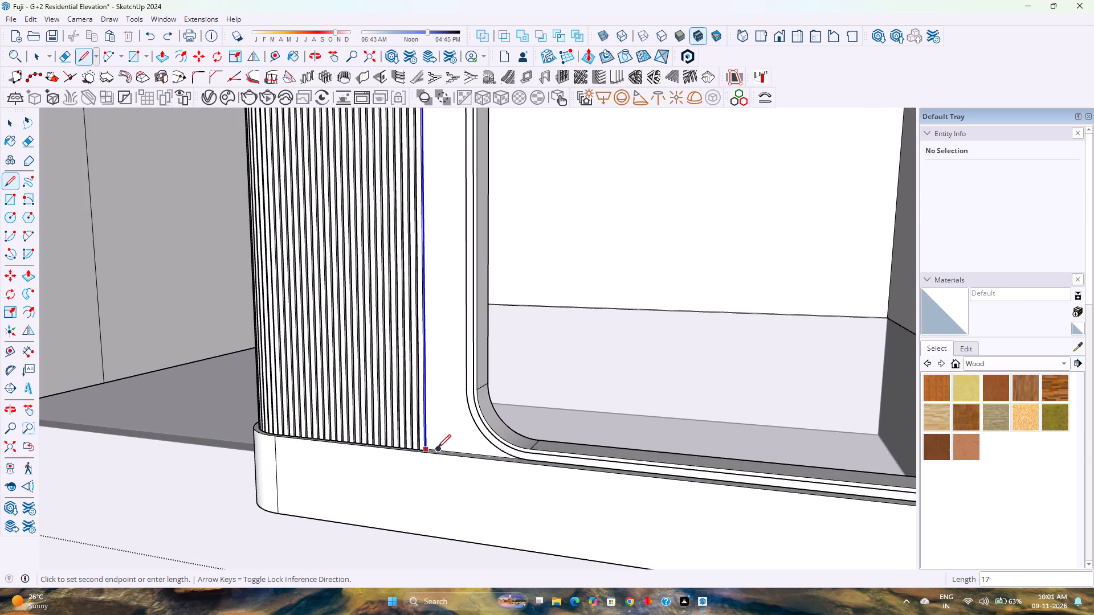
scroll(438, 448, up, 3)
middle_drag(433, 444, 396, 516)
scroll(448, 444, up, 11)
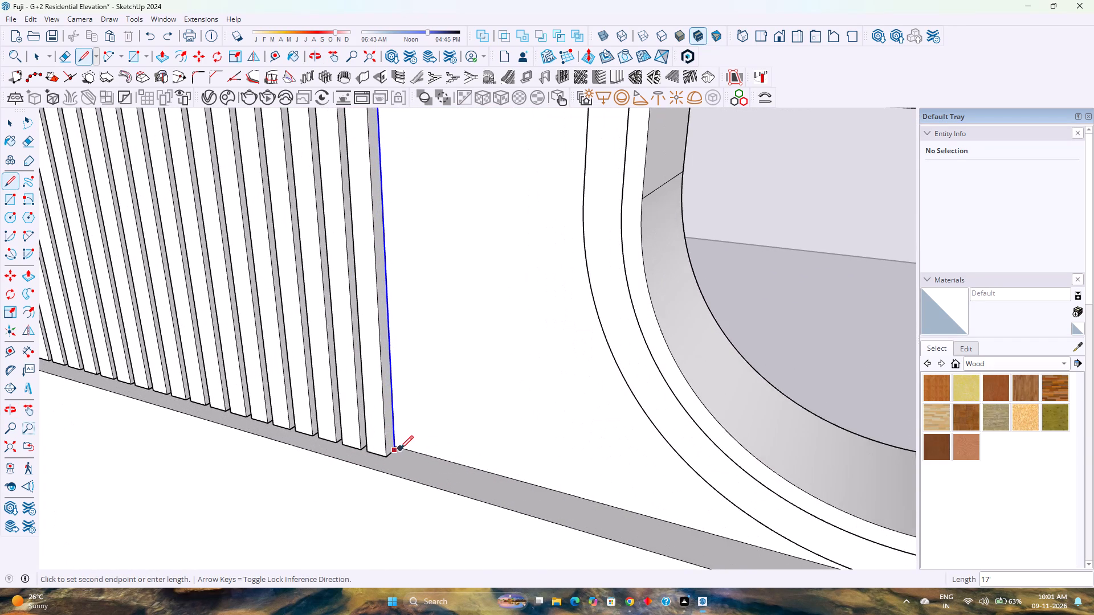
scroll(398, 448, up, 14)
middle_drag(390, 457, 345, 489)
middle_click(345, 489)
click(377, 450)
key(space)
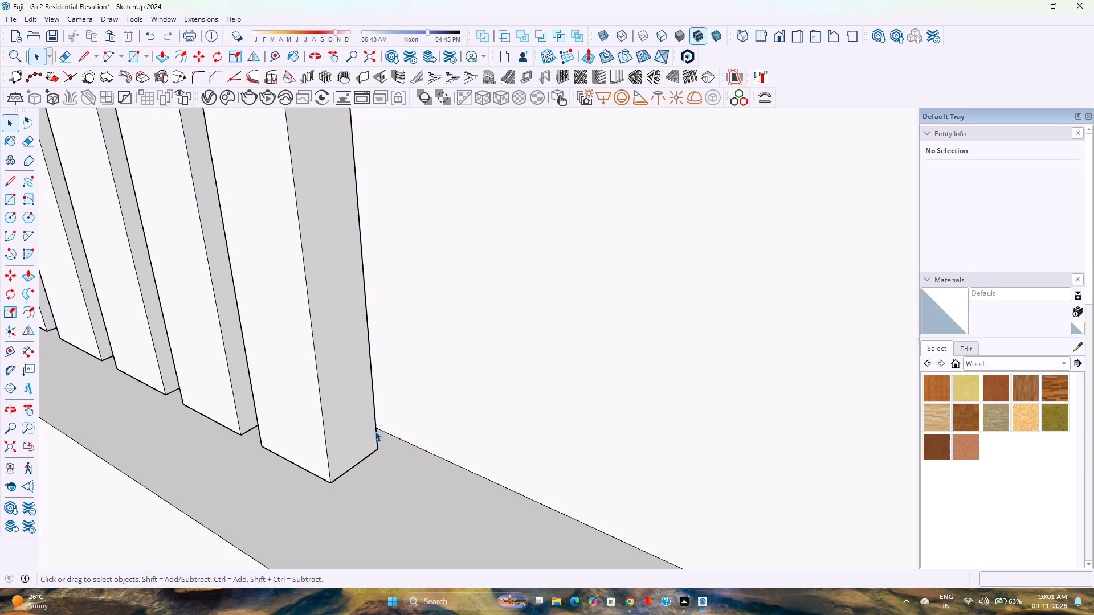
Move the new vertical line back along the green axis about 3/8", onto the wall face's bottom edge at the base band.
click(375, 428)
key(m)
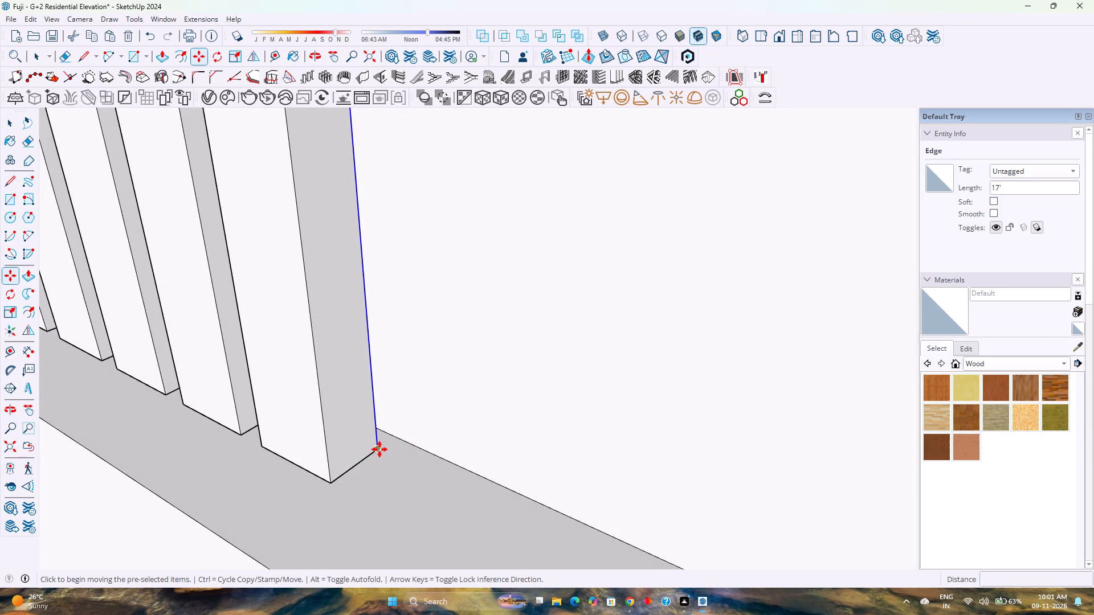
click(379, 449)
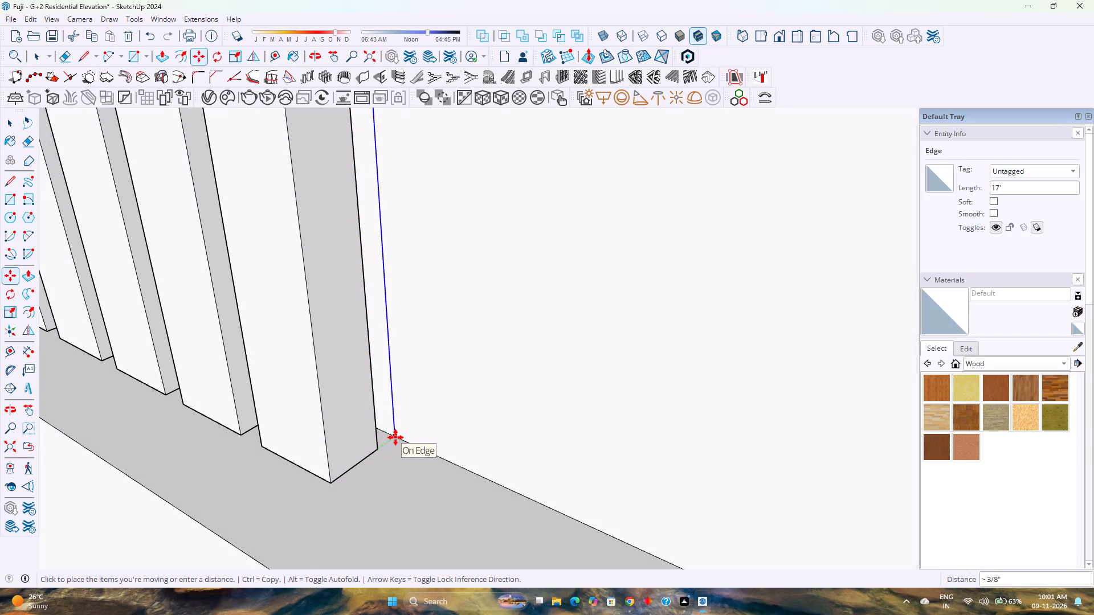
key(Left)
click(395, 437)
key(space)
click(452, 412)
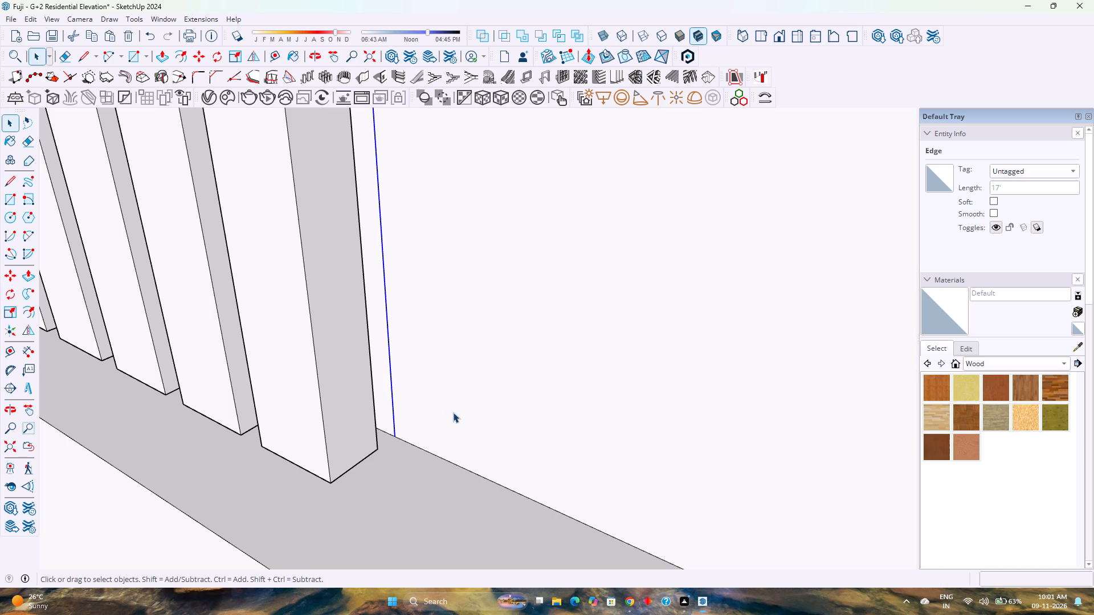
Push/Pull the wall face between the fluted panel and the window outward 3", flush with the base band.
scroll(465, 406, down, 15)
middle_drag(370, 425, 503, 410)
scroll(505, 409, down, 7)
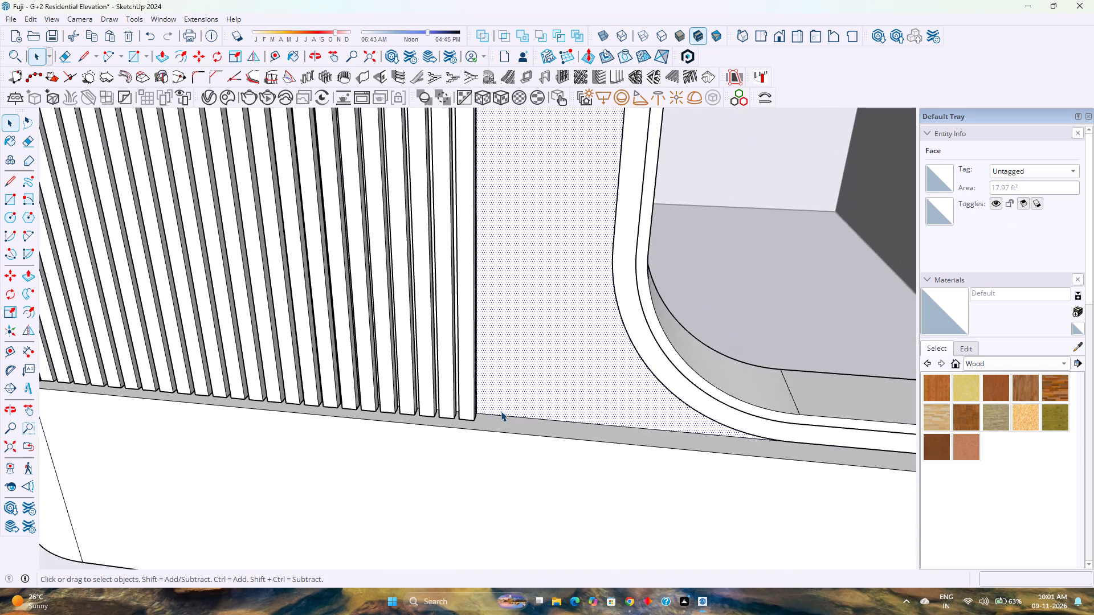
scroll(501, 411, down, 7)
key(p)
click(528, 367)
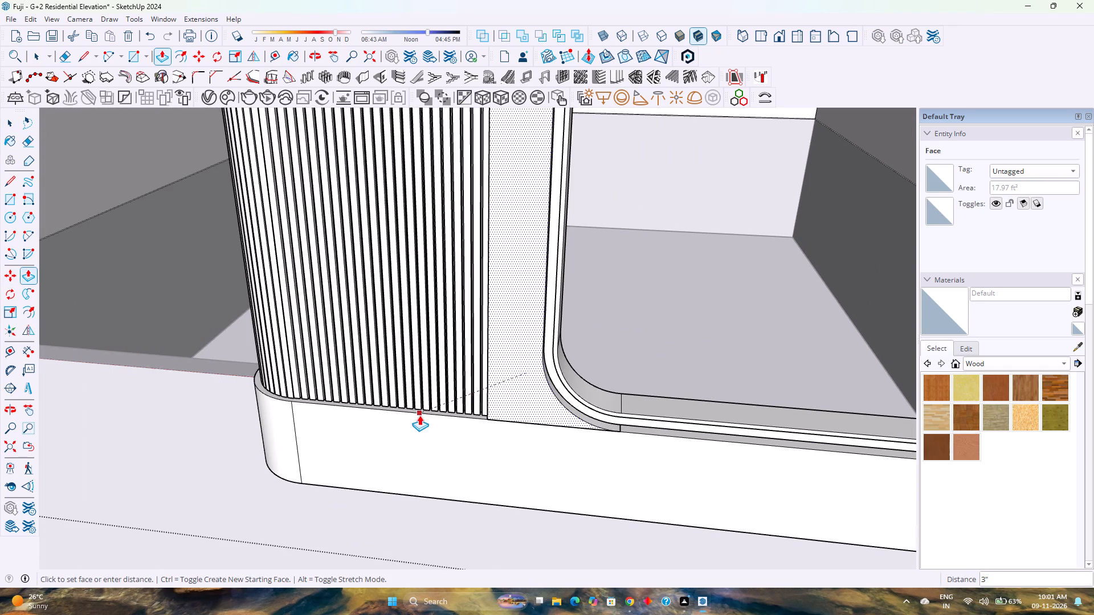
click(419, 415)
scroll(454, 417, down, 8)
scroll(452, 419, up, 1)
scroll(452, 419, down, 2)
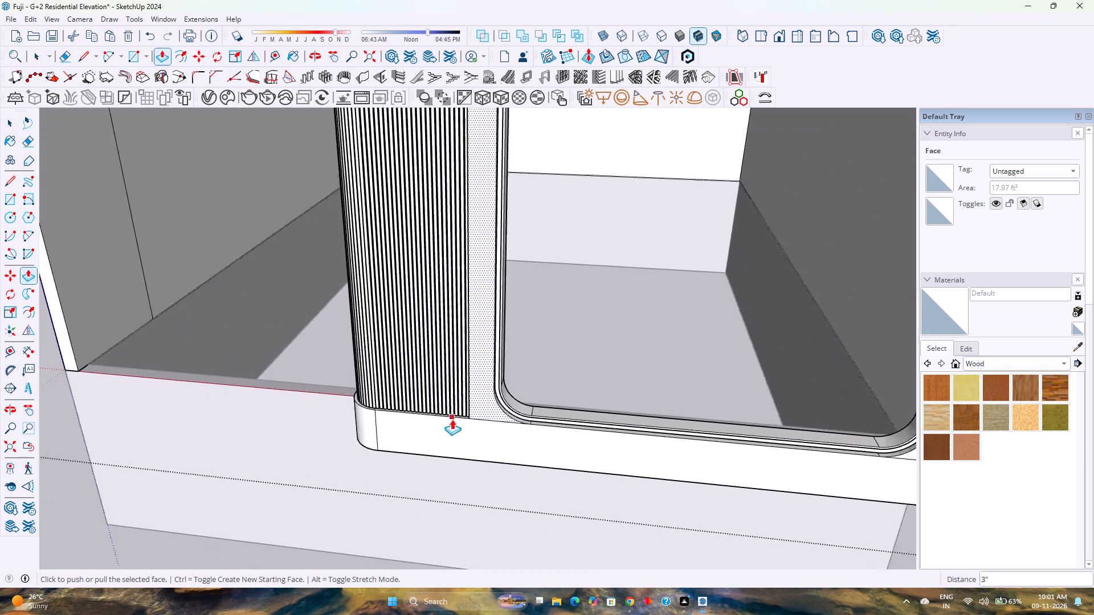
Push/Pull the upper band's underside at the rounded corner and long side wall down 17' to the base band.
scroll(452, 419, down, 12)
middle_drag(594, 317, 455, 336)
middle_click(442, 339)
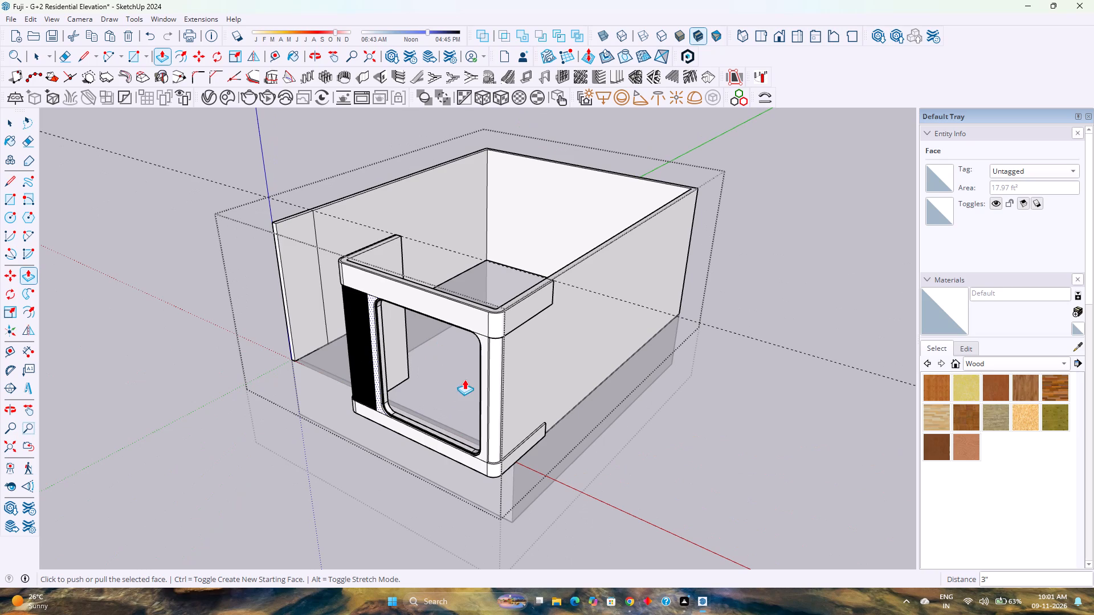
scroll(520, 296, up, 2)
scroll(484, 345, up, 5)
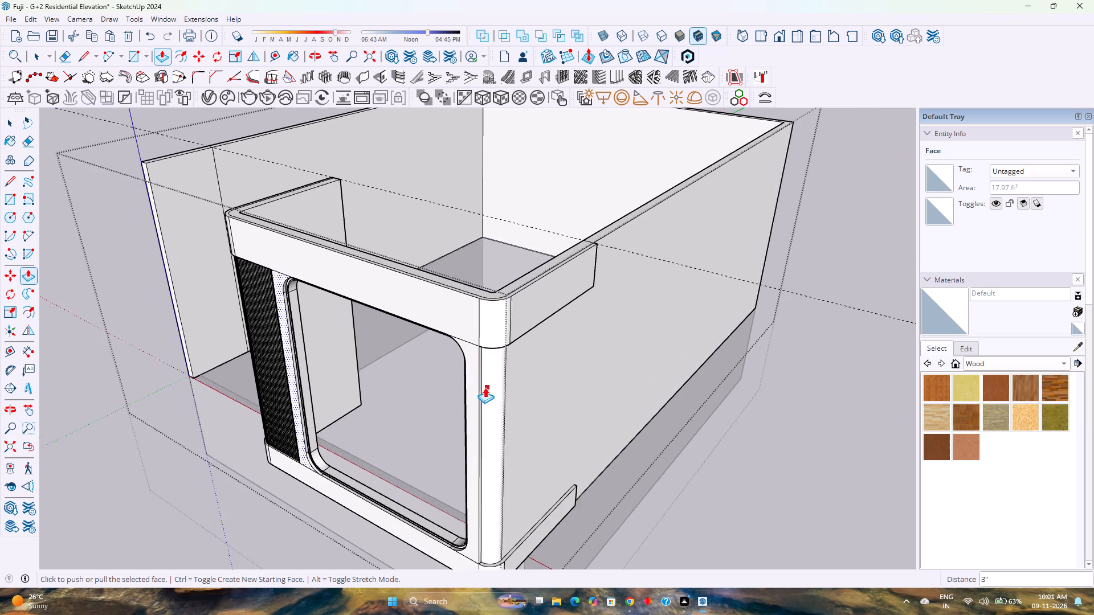
scroll(485, 387, up, 2)
middle_drag(485, 387, 470, 342)
scroll(470, 340, down, 7)
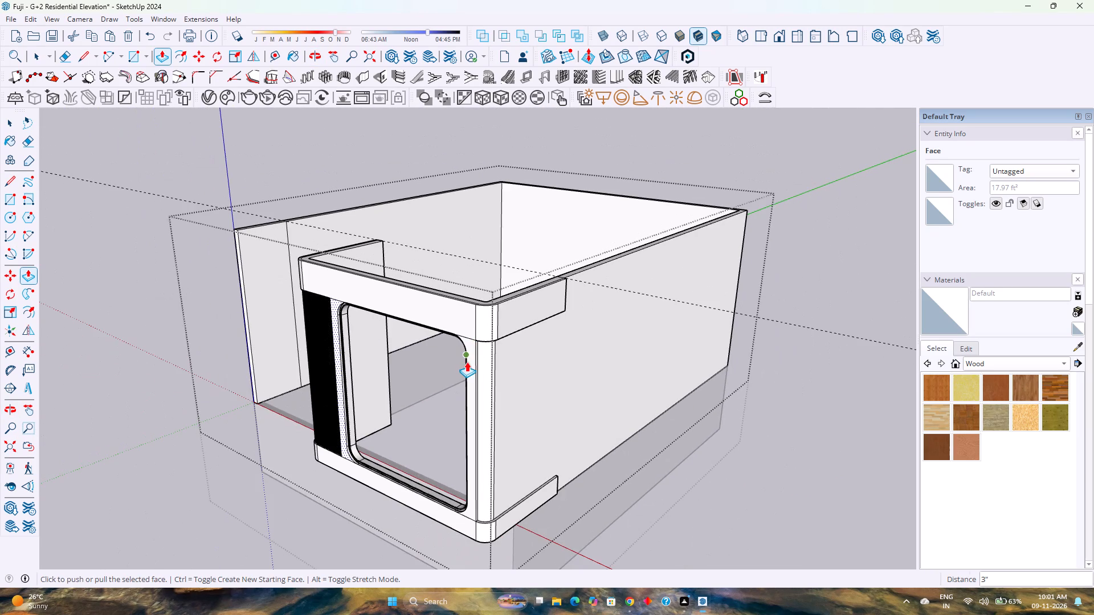
key(Escape)
scroll(500, 338, up, 3)
middle_drag(496, 339, 513, 324)
middle_drag(513, 324, 612, 253)
scroll(621, 247, up, 7)
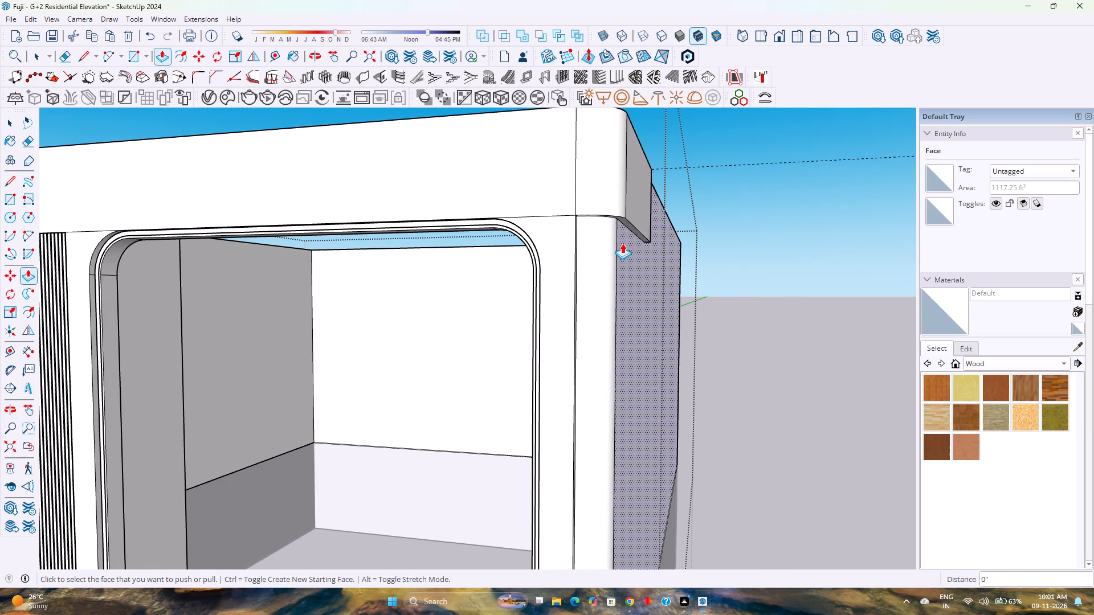
click(632, 229)
scroll(634, 296, down, 10)
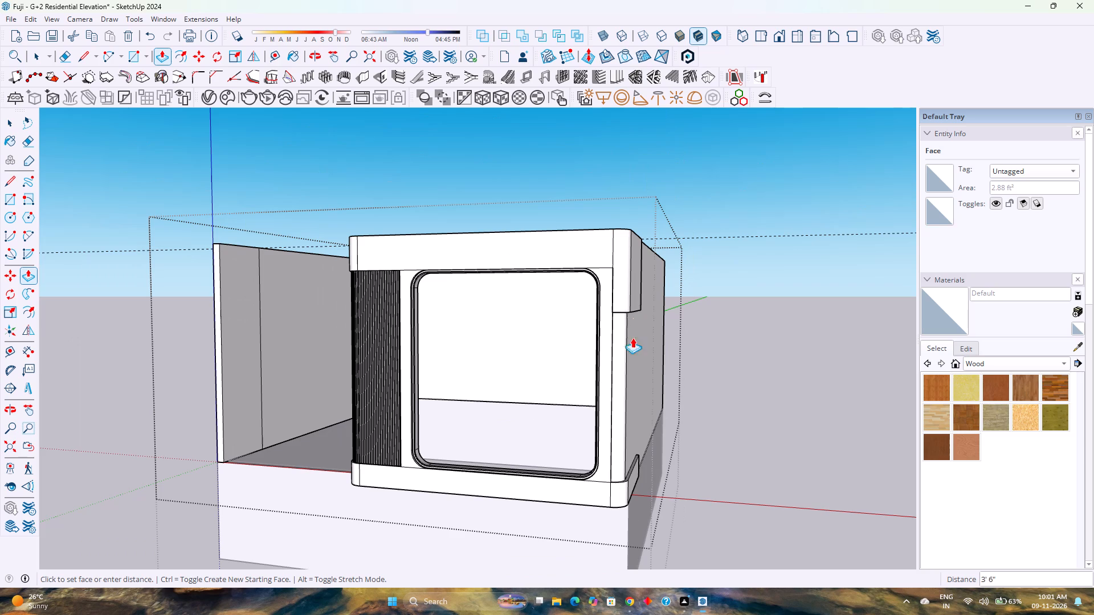
scroll(607, 485, up, 7)
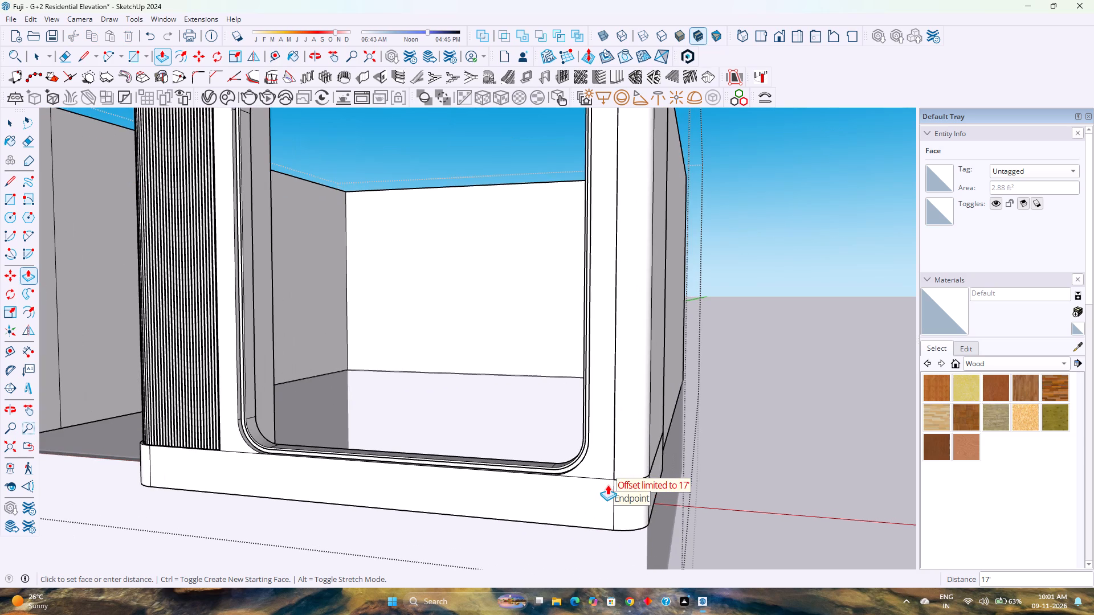
click(607, 485)
Erase the seam lines between the front wall face and the base band on both sides of the window.
scroll(627, 453, up, 4)
middle_drag(627, 453, 519, 536)
scroll(524, 533, down, 5)
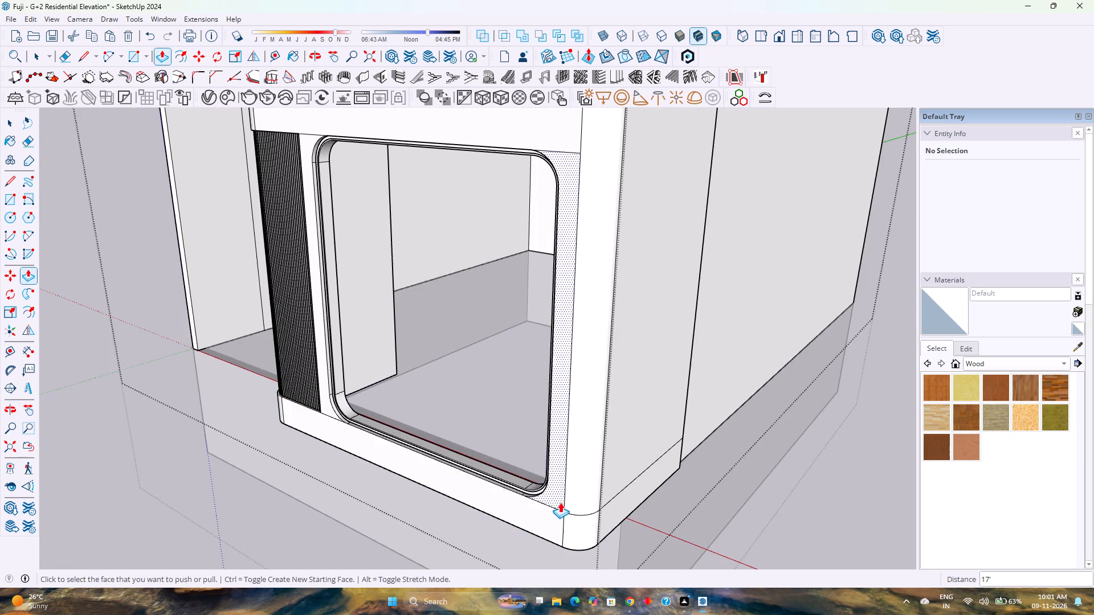
scroll(558, 502, down, 4)
middle_drag(523, 516, 695, 493)
middle_drag(705, 492, 724, 492)
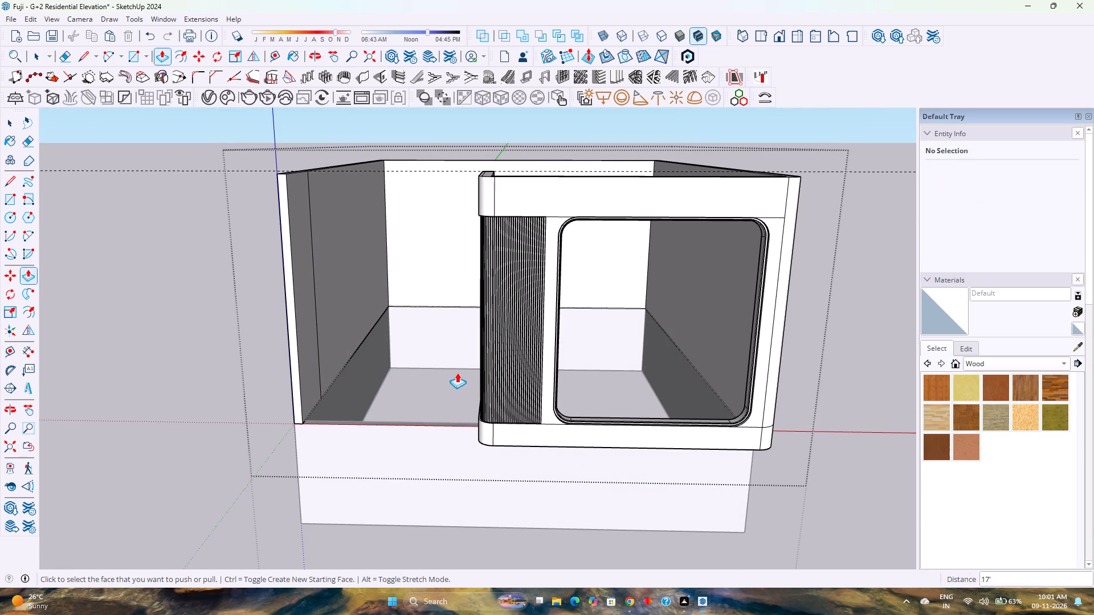
middle_drag(457, 372, 652, 367)
middle_click(654, 366)
scroll(557, 400, down, 4)
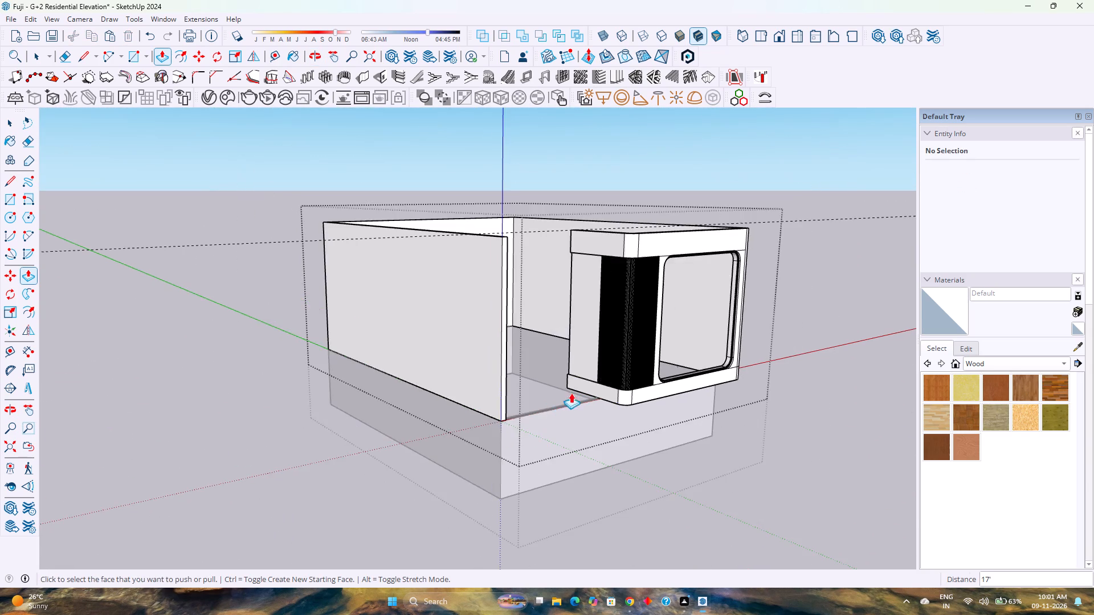
scroll(647, 373, up, 6)
middle_drag(626, 388, 419, 420)
key(space)
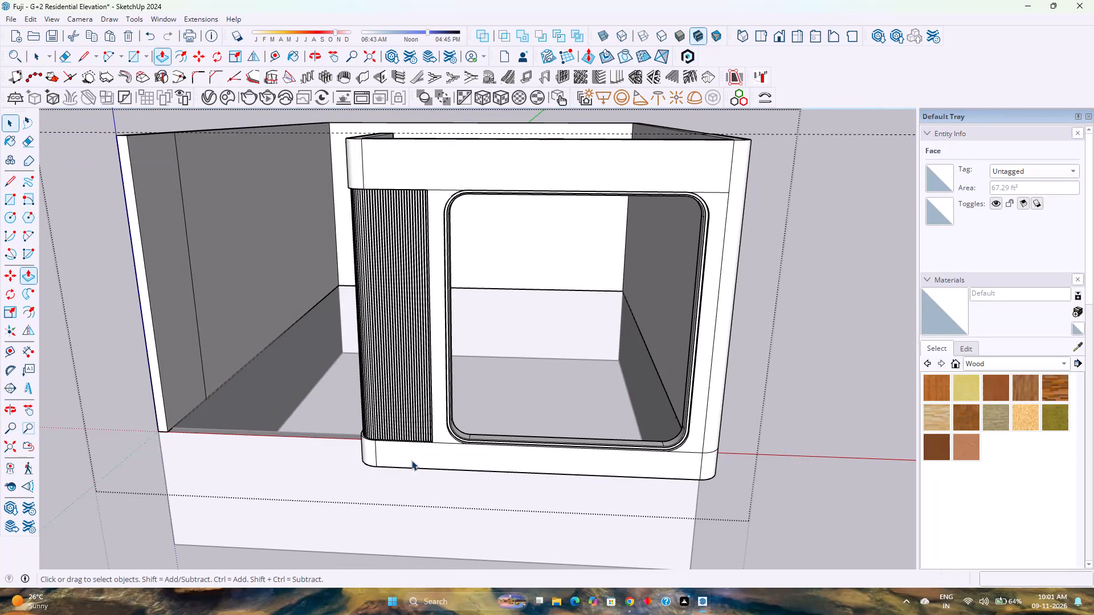
scroll(448, 459, up, 6)
key(e)
click(443, 432)
click(443, 428)
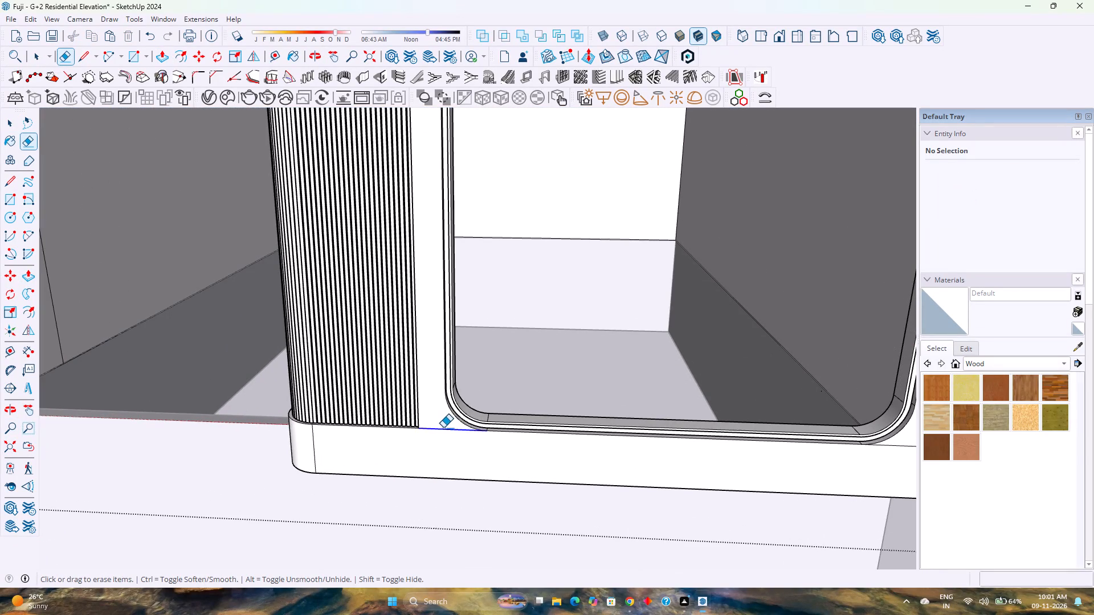
scroll(435, 436, down, 5)
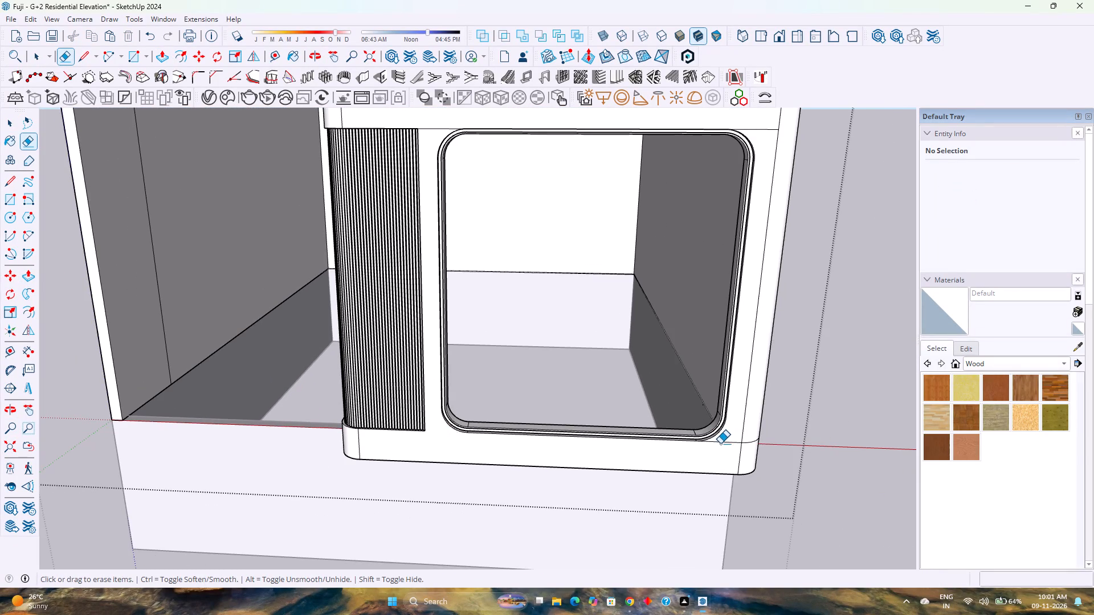
click(720, 444)
Erase the seam lines between the front wall face and the upper band on both sides of the window.
scroll(721, 440, down, 2)
shift+middle_drag(727, 437, 578, 516)
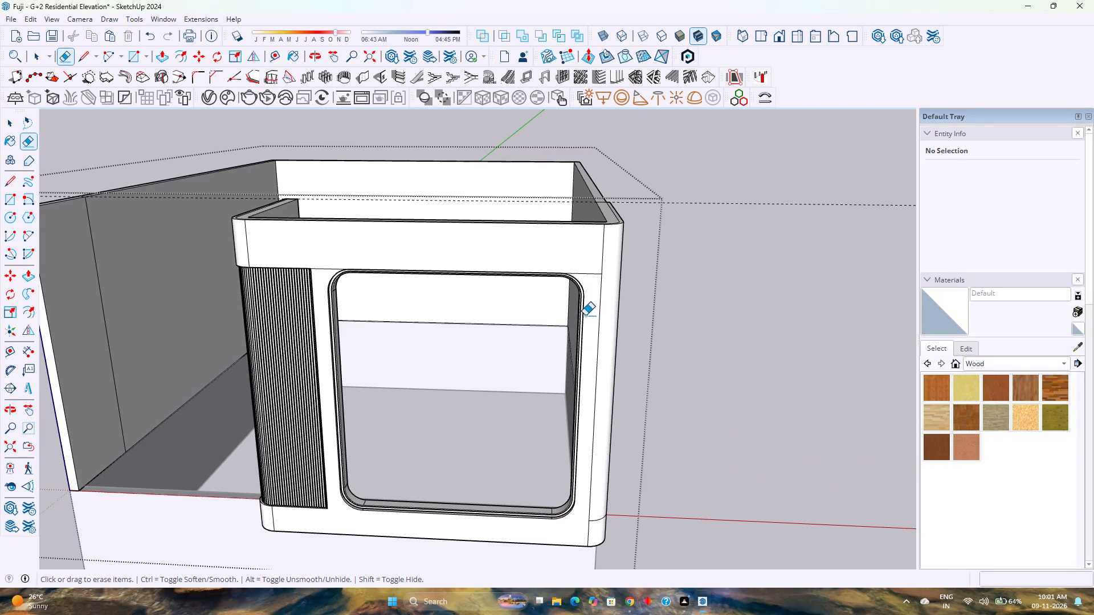
click(582, 274)
click(321, 270)
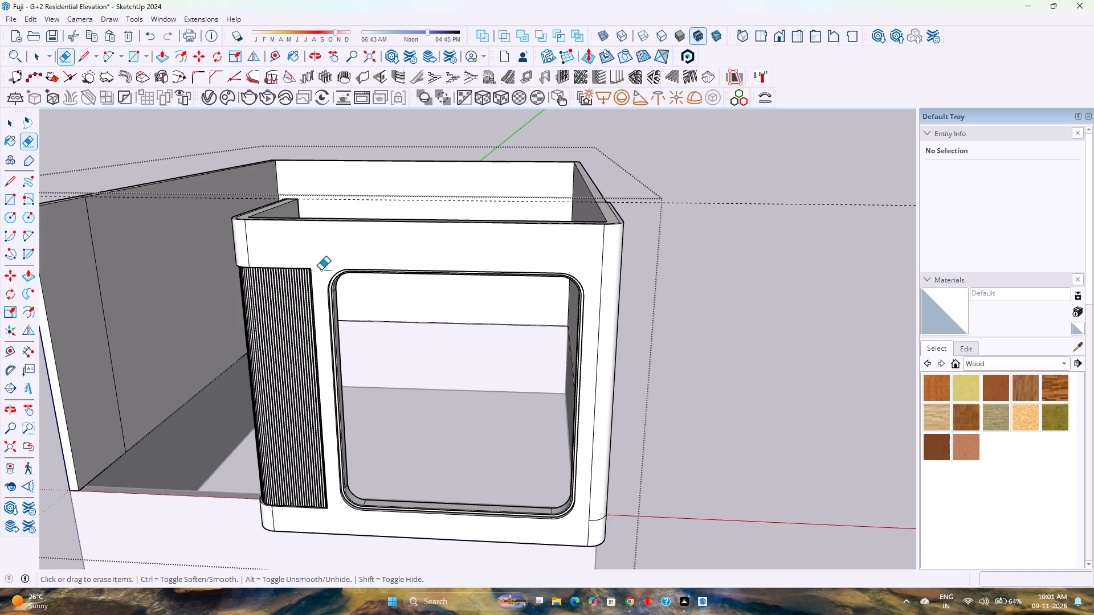
Erase the base band's seam lines around the rounded corner and along the long side wall.
click(598, 518)
click(599, 521)
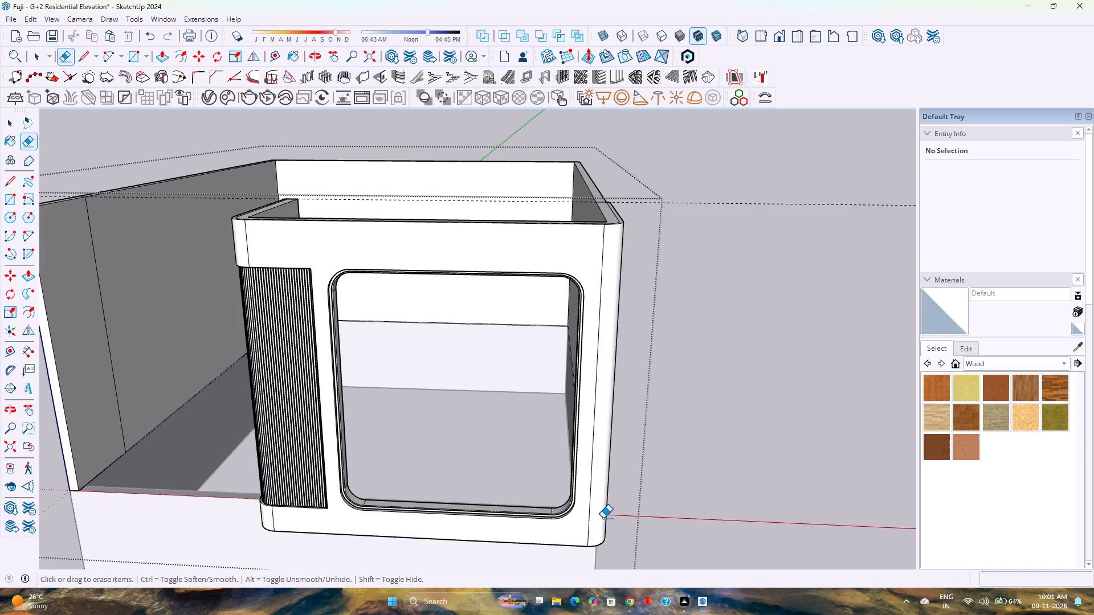
middle_drag(605, 523, 421, 546)
click(385, 502)
Examine the cleaned-up window wall block, its window surround and the fluted panel from several sides.
scroll(419, 494, down, 2)
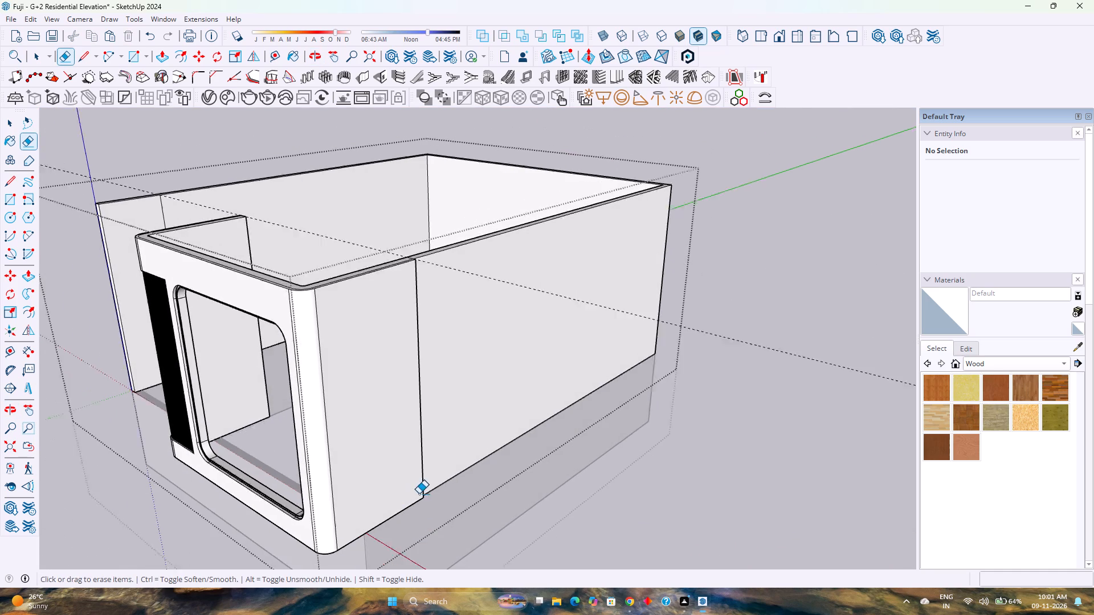
scroll(419, 494, down, 3)
shift+middle_drag(360, 453, 385, 473)
middle_drag(364, 488, 462, 440)
scroll(542, 411, down, 3)
middle_drag(462, 451, 507, 427)
middle_click(509, 426)
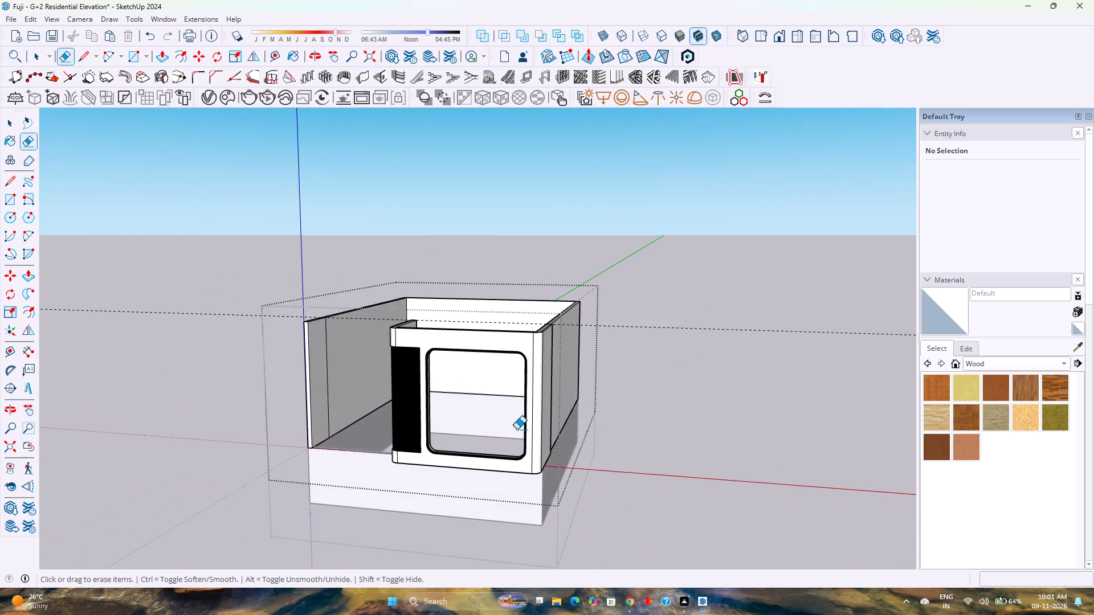
scroll(518, 430, up, 12)
scroll(503, 493, down, 5)
middle_drag(450, 501, 328, 530)
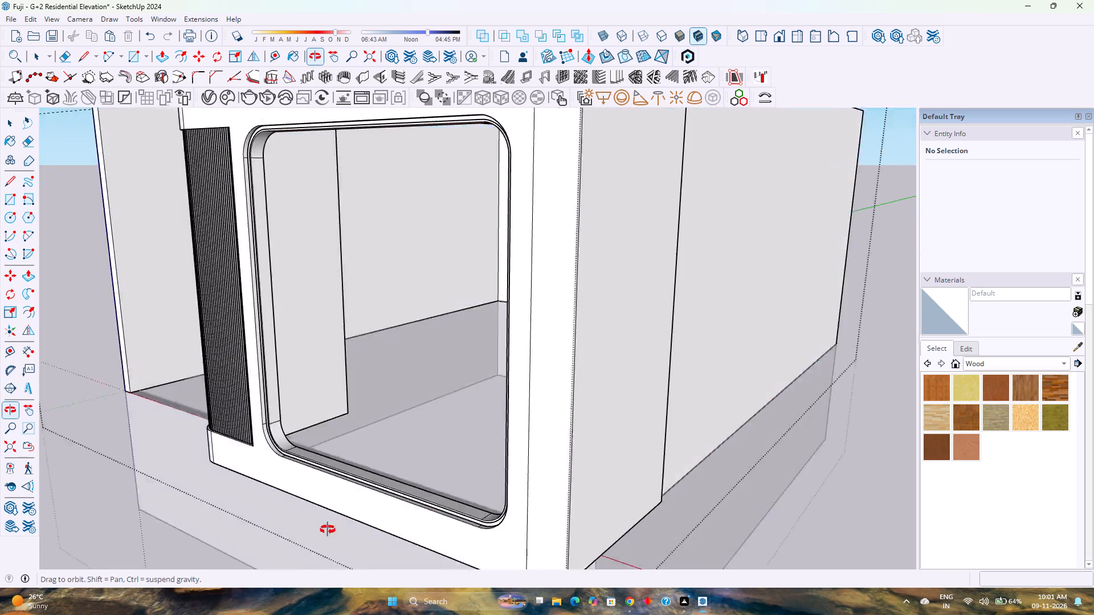
middle_drag(328, 530, 231, 534)
scroll(232, 524, down, 1)
scroll(307, 455, up, 6)
key(space)
scroll(344, 440, up, 4)
middle_drag(342, 444, 375, 442)
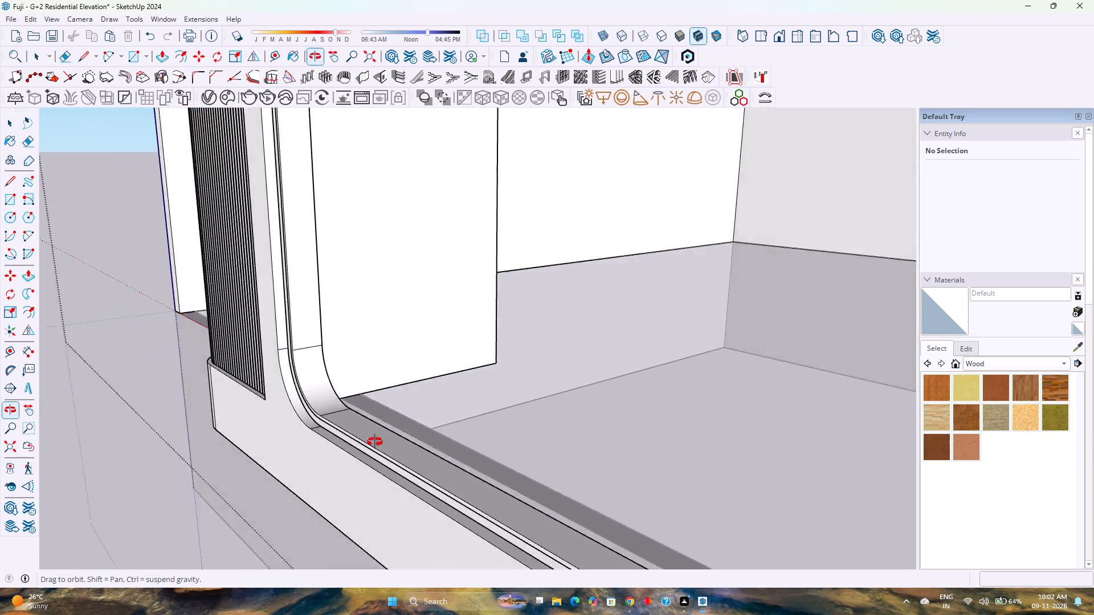
middle_drag(375, 442, 577, 399)
middle_click(577, 399)
scroll(388, 455, up, 3)
scroll(388, 455, down, 8)
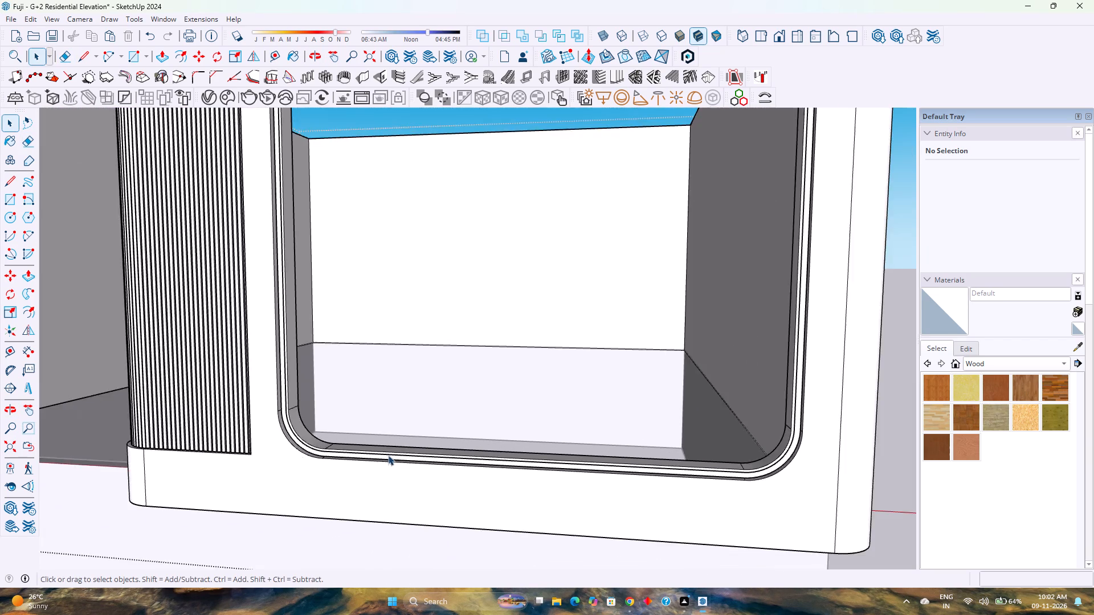
scroll(388, 455, down, 9)
scroll(653, 380, down, 4)
click(712, 375)
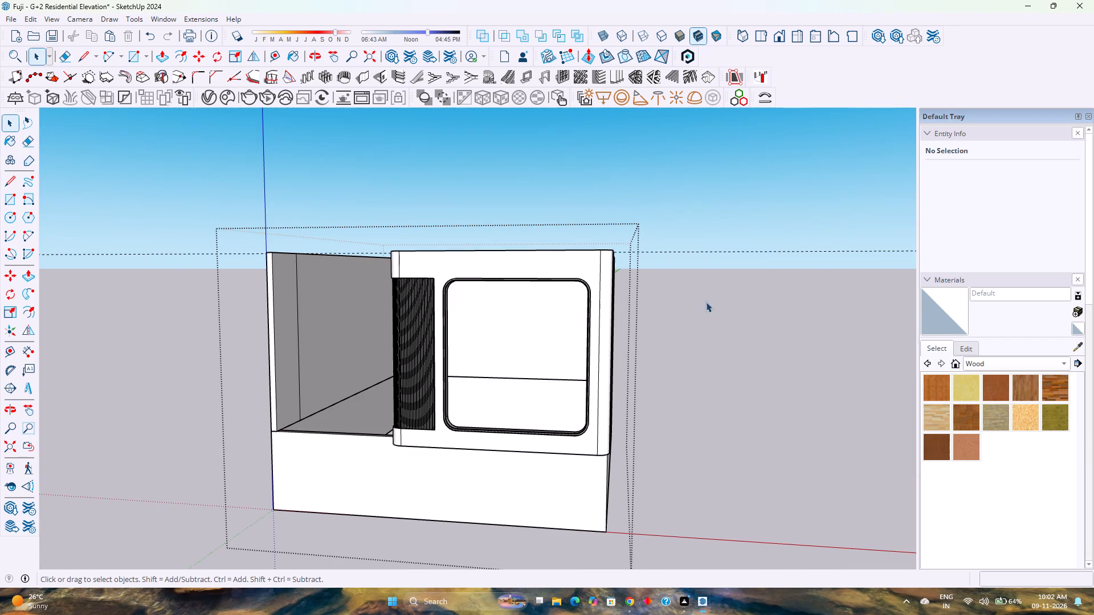
Delete the horizontal guide line inside the wall block group and save the model.
drag(719, 280, 702, 178)
double_click(590, 278)
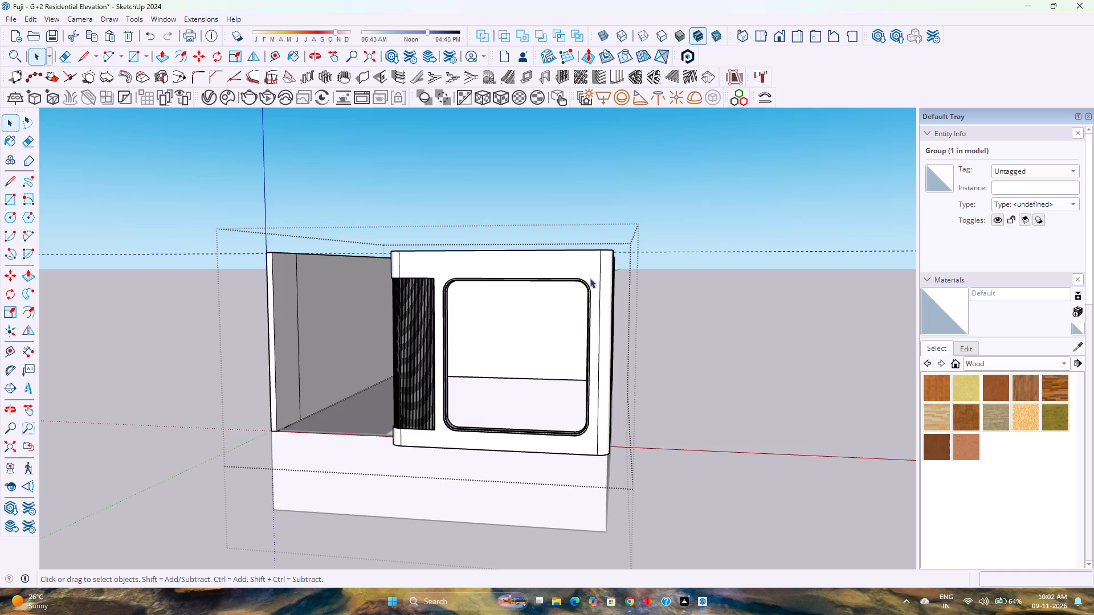
drag(832, 298, 718, 201)
key(Delete)
scroll(651, 375, down, 3)
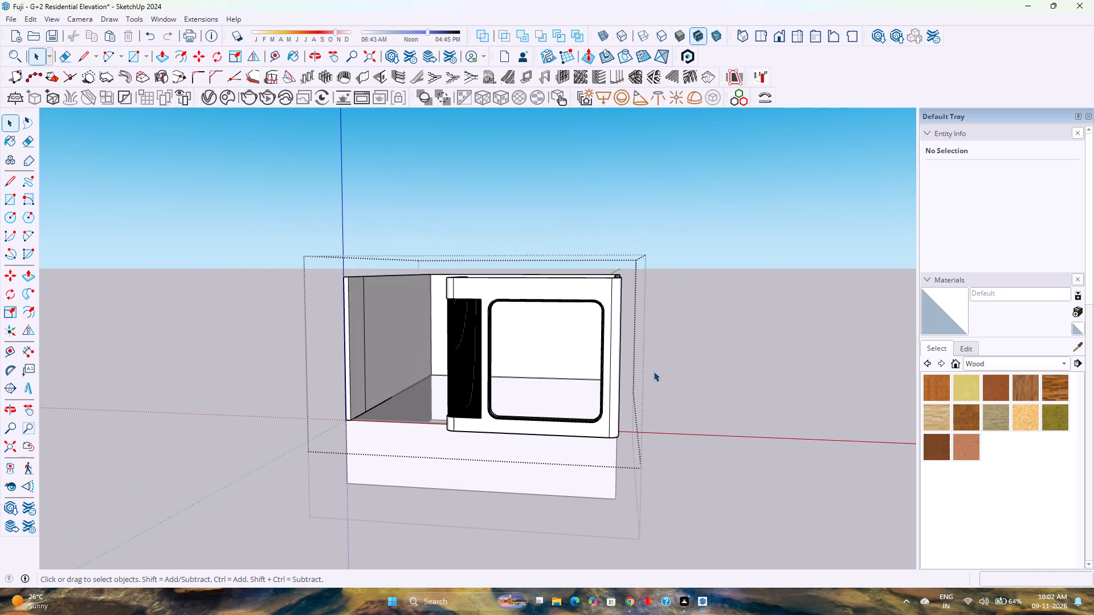
key(ctrl+s)
Examine the open window, its rounded corners and the inner reveal of its frame from several angles.
scroll(602, 382, down, 1)
middle_drag(595, 394, 708, 456)
middle_drag(793, 421, 765, 308)
middle_click(765, 308)
scroll(617, 315, up, 1)
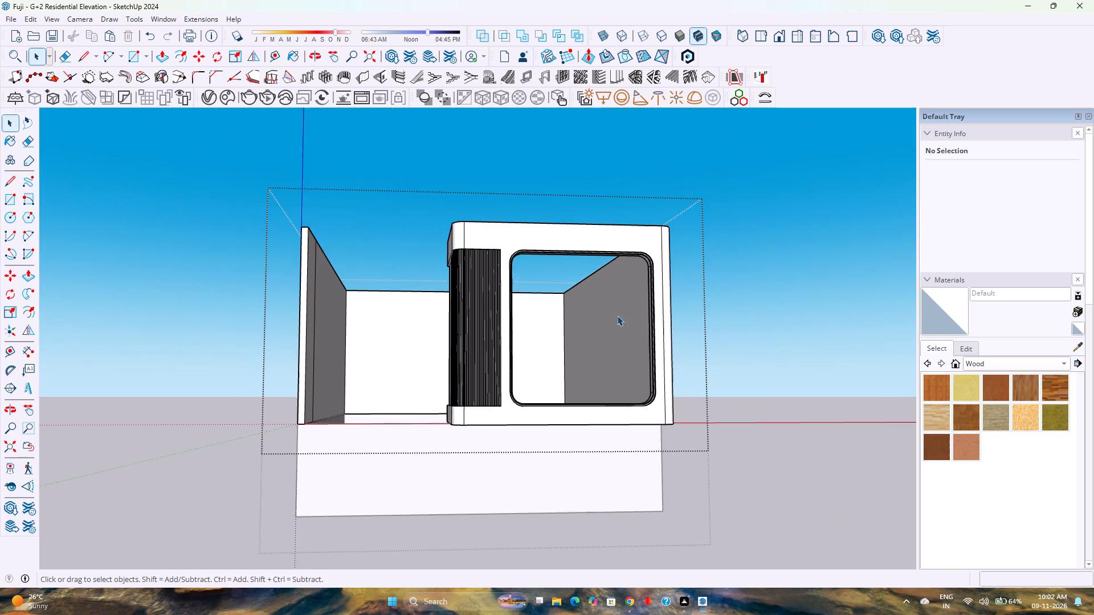
scroll(617, 315, up, 3)
middle_drag(619, 314, 705, 297)
scroll(708, 260, up, 12)
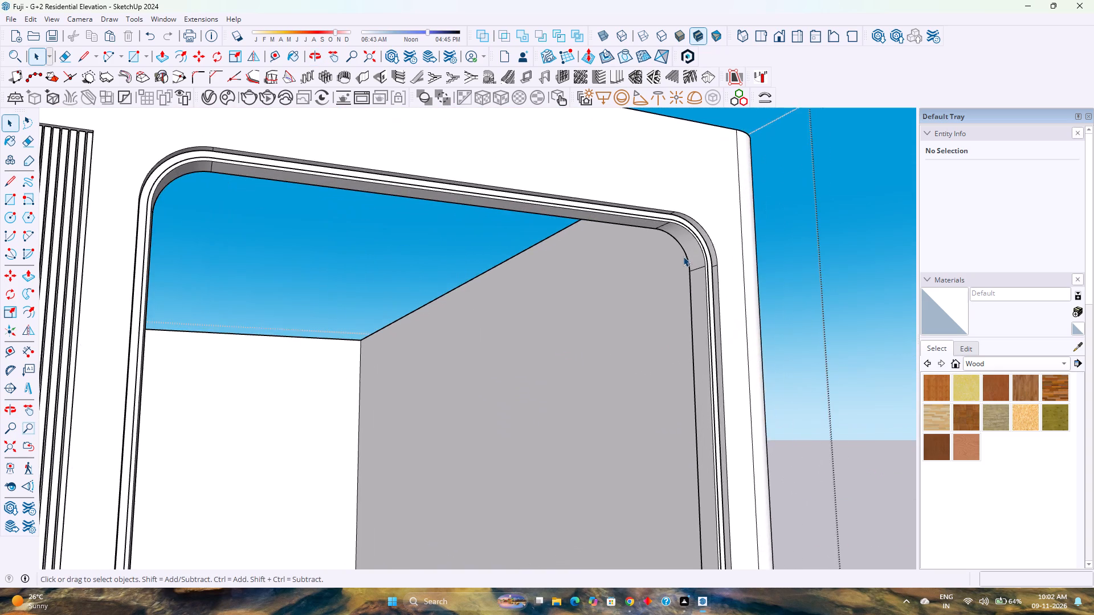
scroll(683, 256, up, 4)
double_click(704, 232)
scroll(704, 232, up, 5)
scroll(704, 232, down, 2)
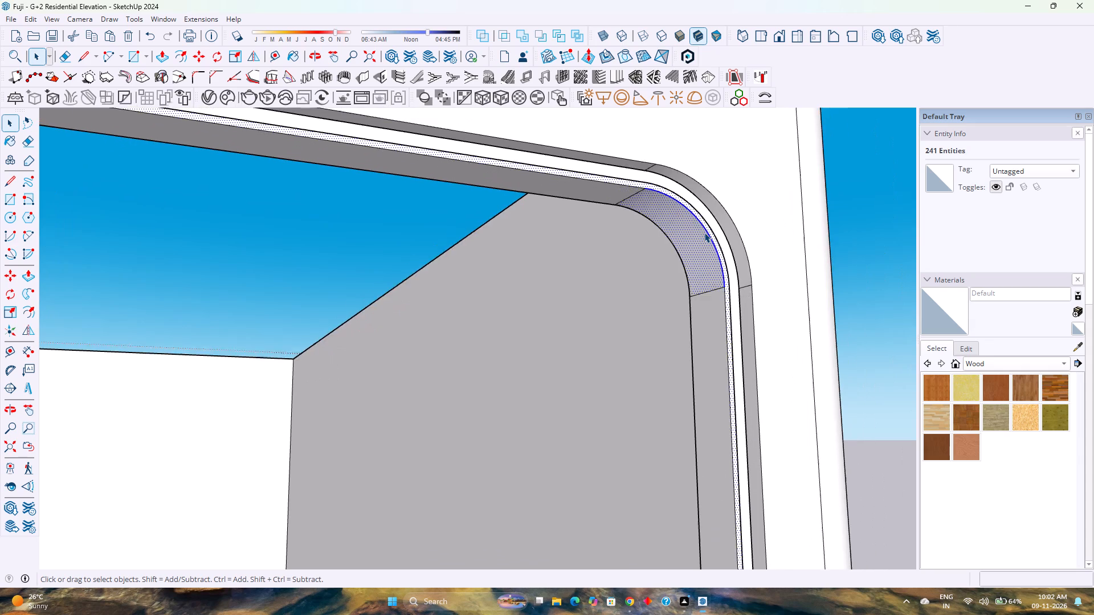
scroll(704, 232, down, 5)
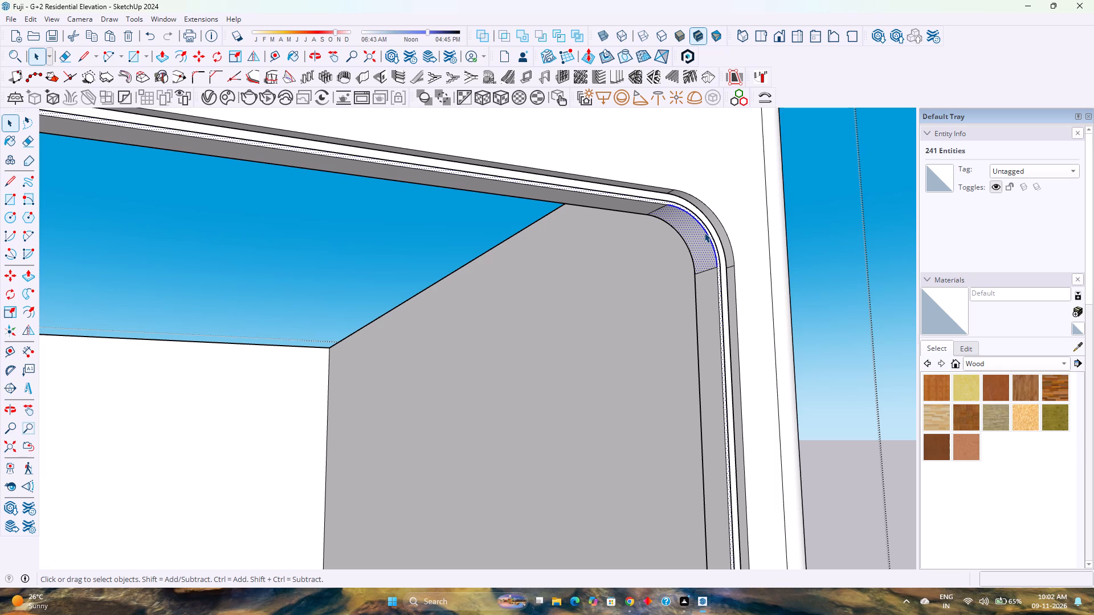
scroll(497, 192, down, 5)
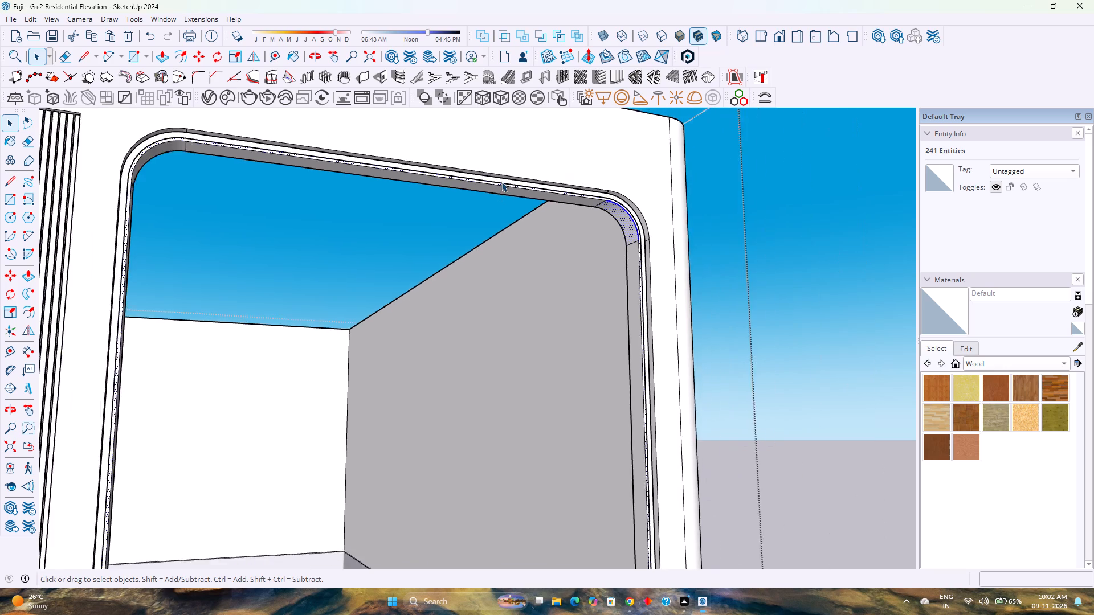
scroll(501, 182, down, 5)
middle_drag(509, 194, 424, 246)
middle_click(424, 247)
scroll(448, 354, up, 3)
middle_drag(448, 354, 585, 318)
middle_click(586, 318)
scroll(590, 304, down, 6)
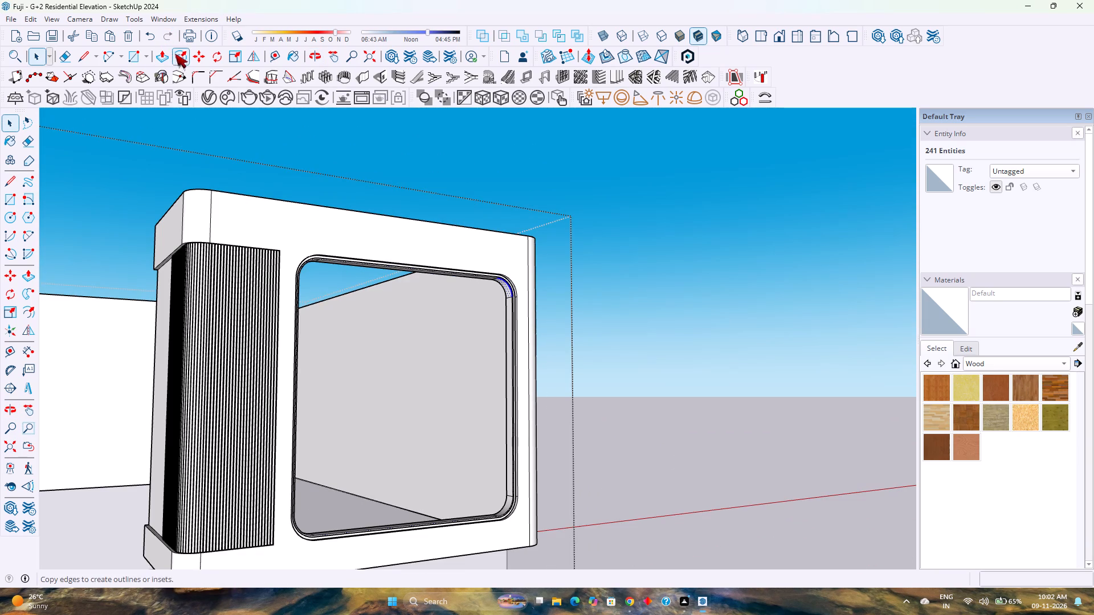
Place a vertical guide 4' inward along the red axis from the inner side edge of the window frame.
click(270, 58)
scroll(510, 406, up, 11)
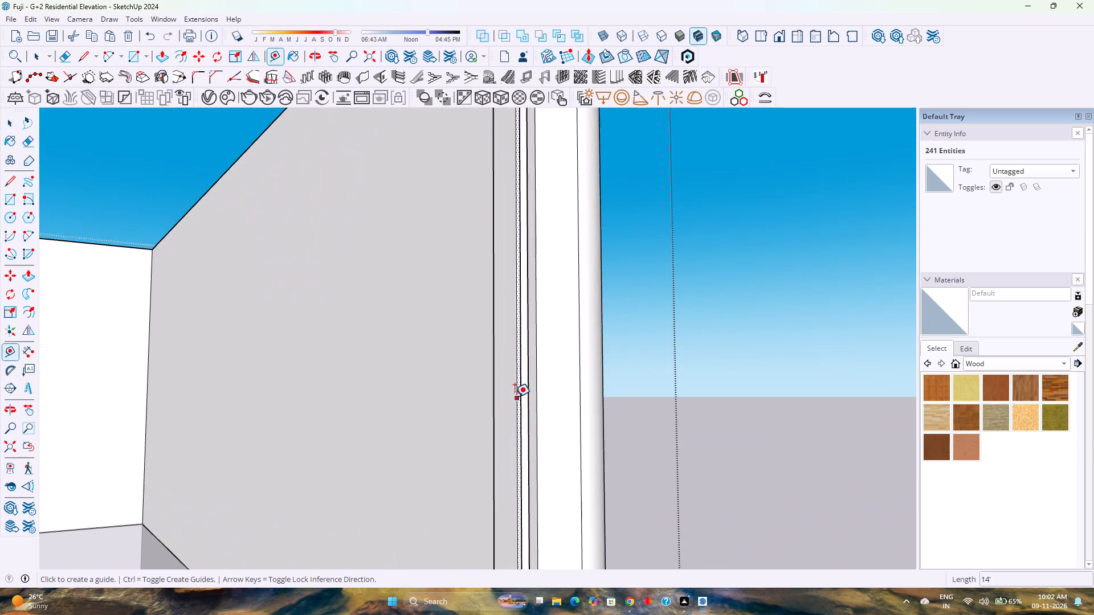
scroll(515, 397, up, 4)
middle_drag(529, 397, 601, 516)
middle_click(601, 516)
scroll(524, 388, up, 8)
middle_drag(528, 384, 316, 430)
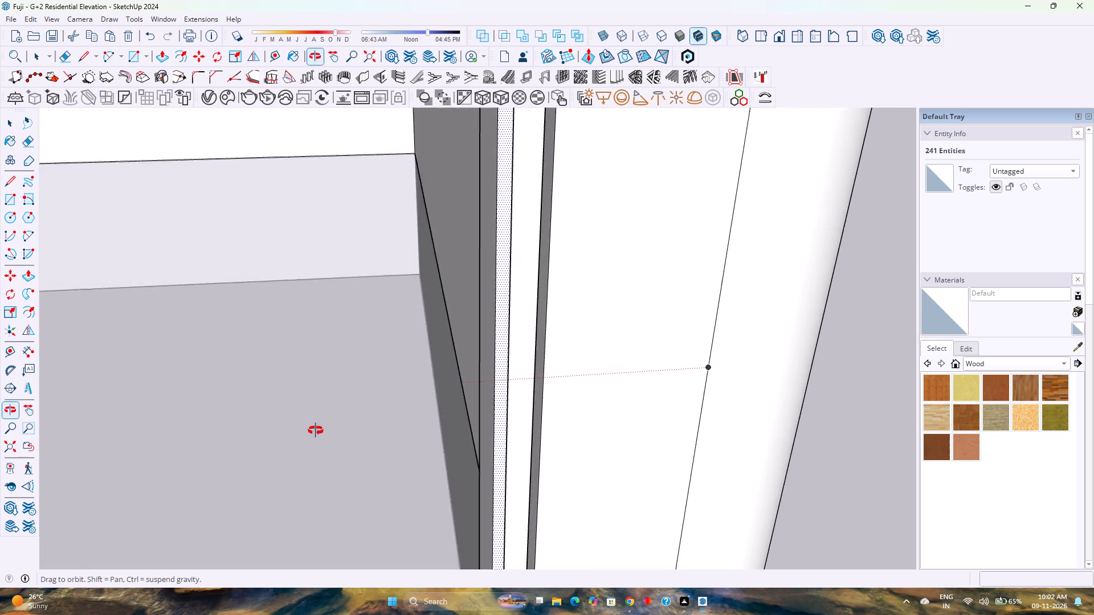
middle_drag(316, 430, 729, 417)
middle_click(416, 416)
scroll(412, 416, down, 10)
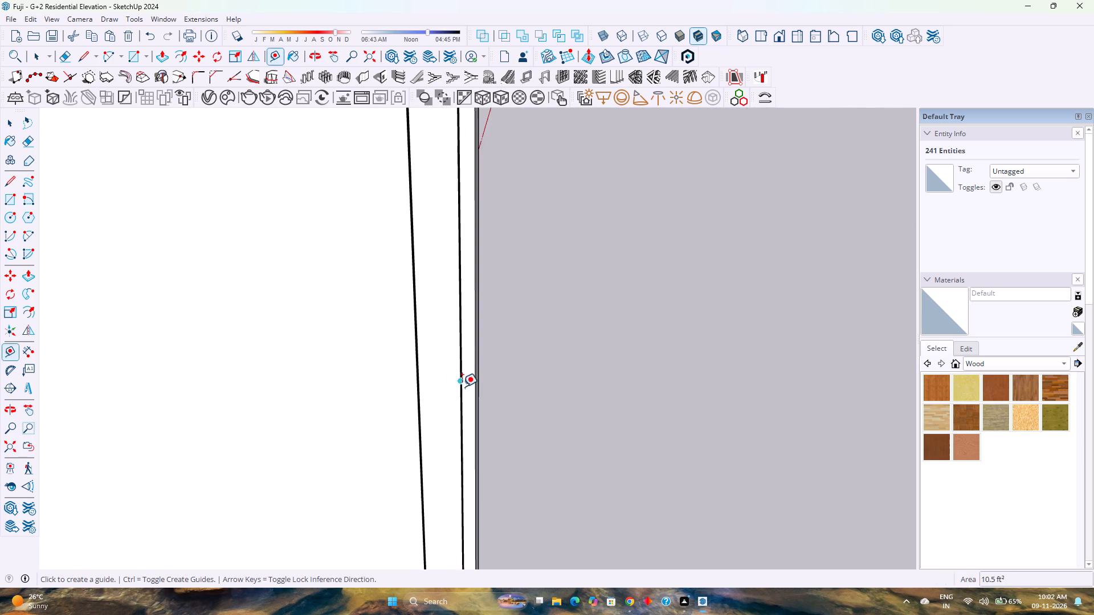
middle_drag(468, 386, 68, 438)
scroll(360, 404, up, 4)
middle_click(360, 404)
middle_click(360, 404)
scroll(360, 404, down, 4)
scroll(361, 403, up, 1)
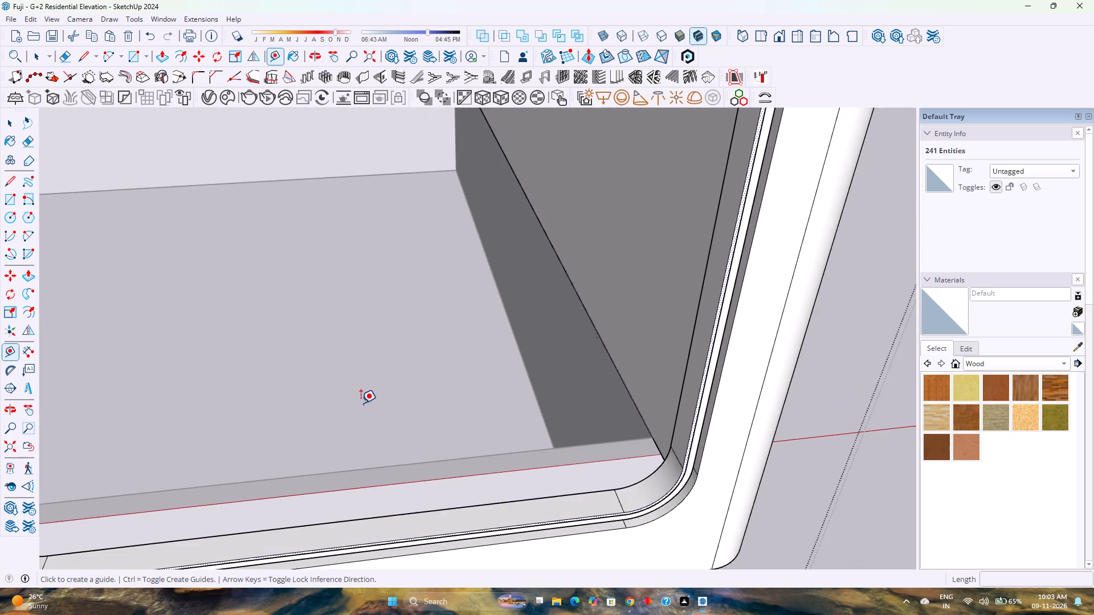
click(794, 373)
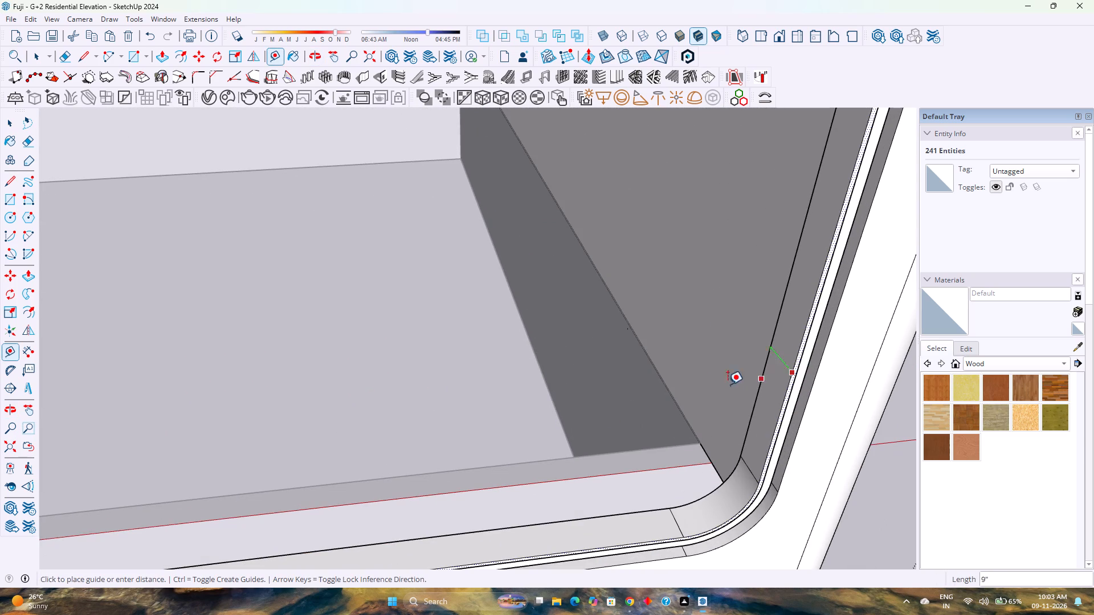
key(Left)
key(Right)
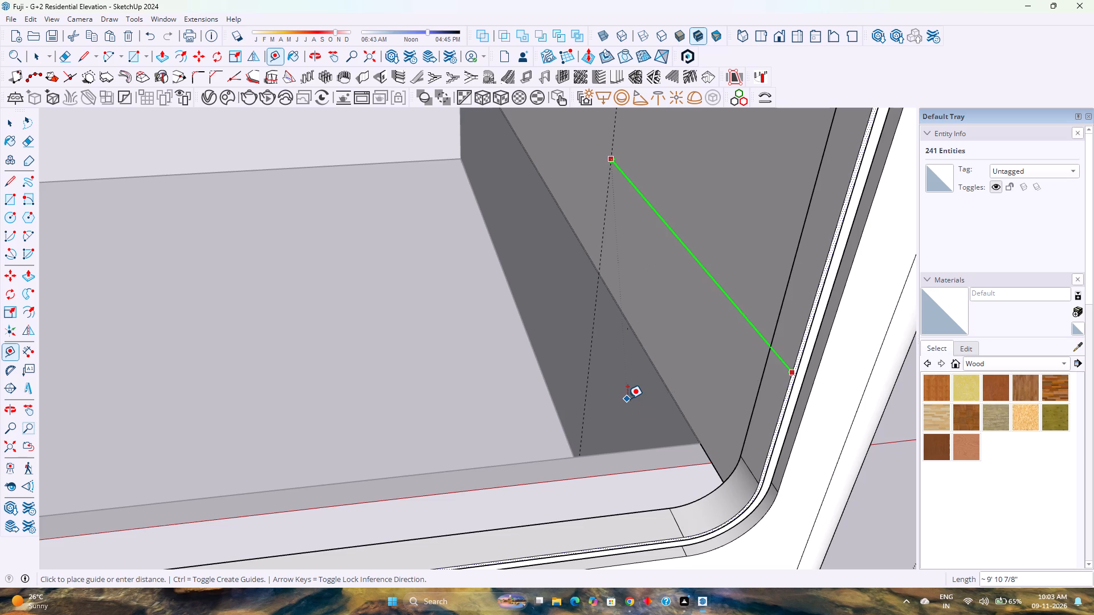
scroll(574, 421, down, 10)
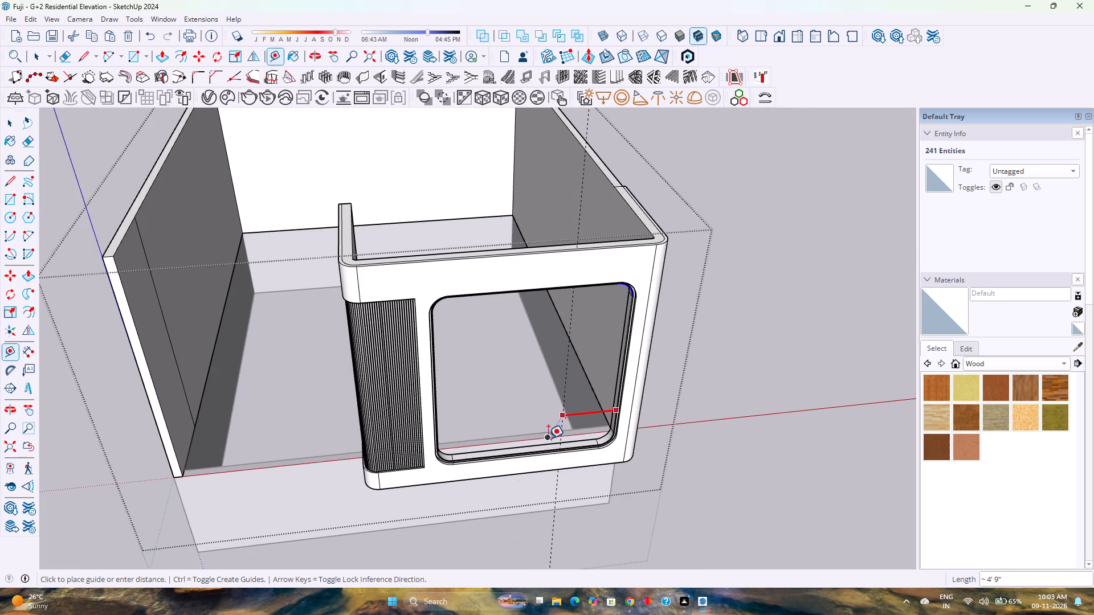
key(4)
key(apostrophe)
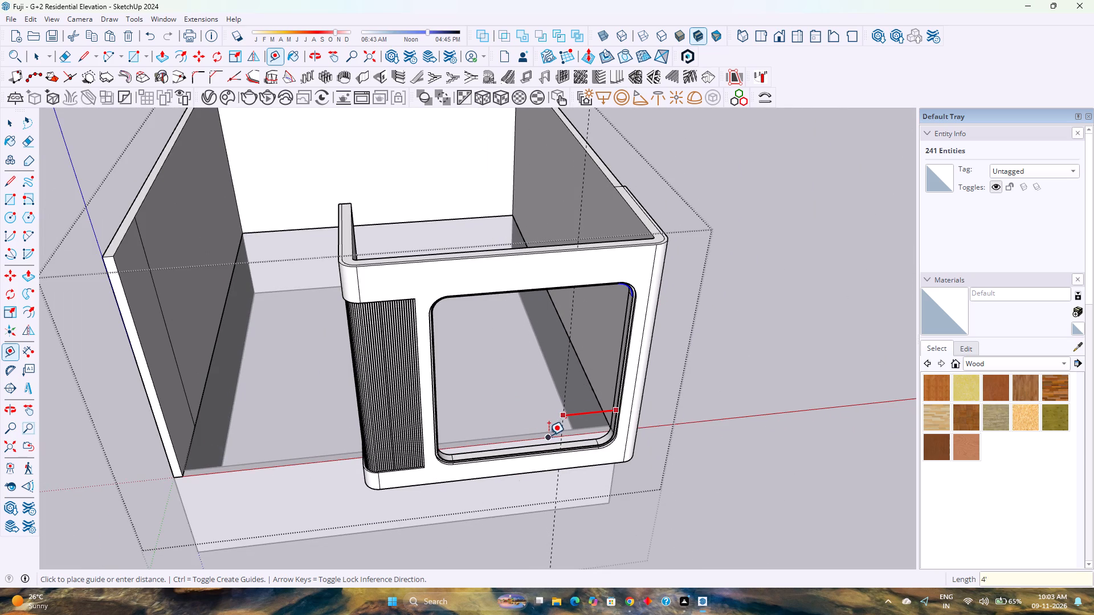
key(Return)
Change the vertical guide's offset from the window's side edge to 3'6".
scroll(564, 439, down, 3)
middle_drag(565, 440, 545, 323)
scroll(602, 251, up, 4)
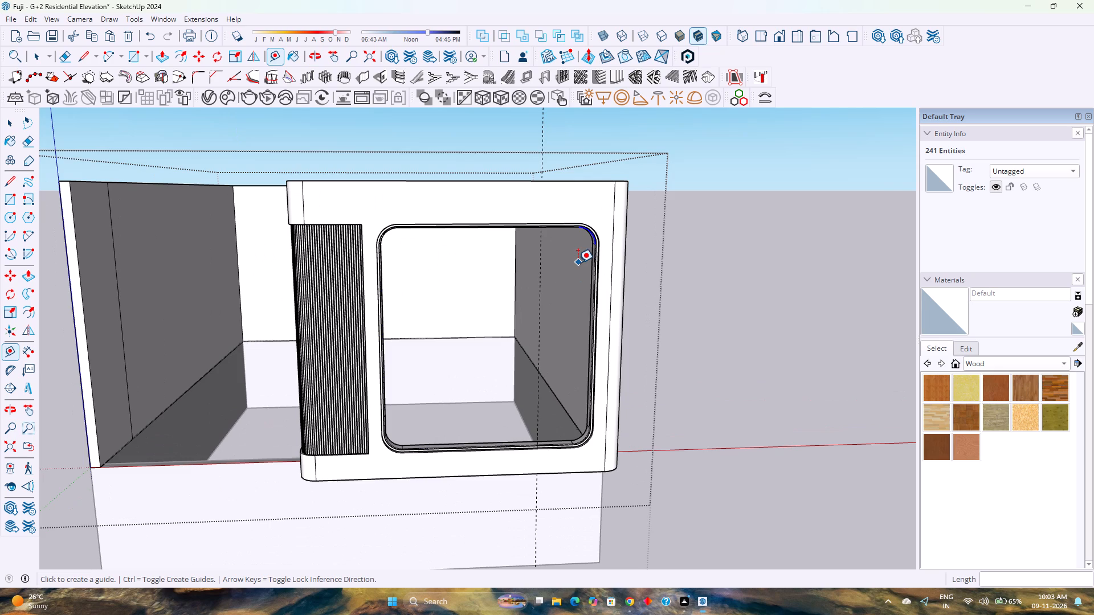
scroll(573, 265, down, 2)
text(3')
key(6)
key(shift+quotedbl)
key(Return)
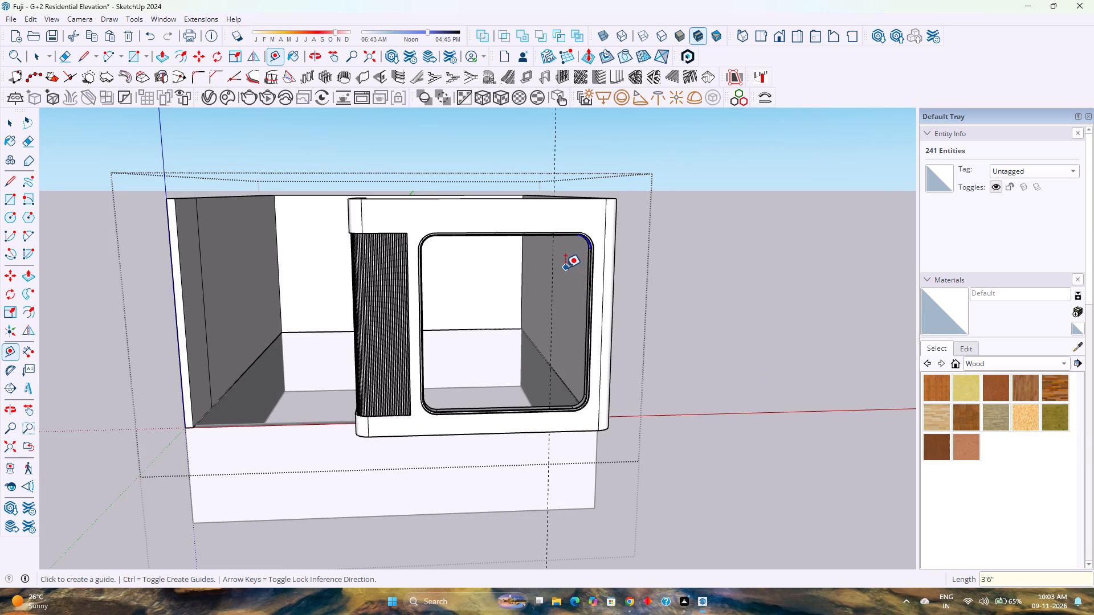
Draw a vertical line about 16'6" long along the guide, from the window's top inner edge to its bottom inner edge.
scroll(565, 268, up, 2)
middle_drag(565, 268, 599, 247)
scroll(624, 197, up, 7)
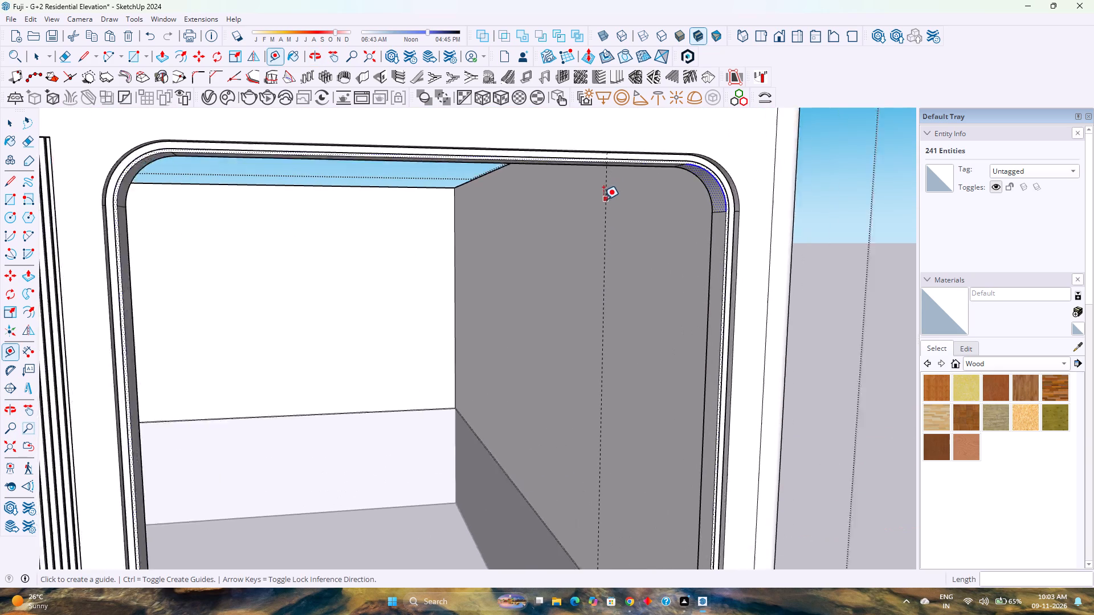
scroll(603, 199, up, 2)
key(l)
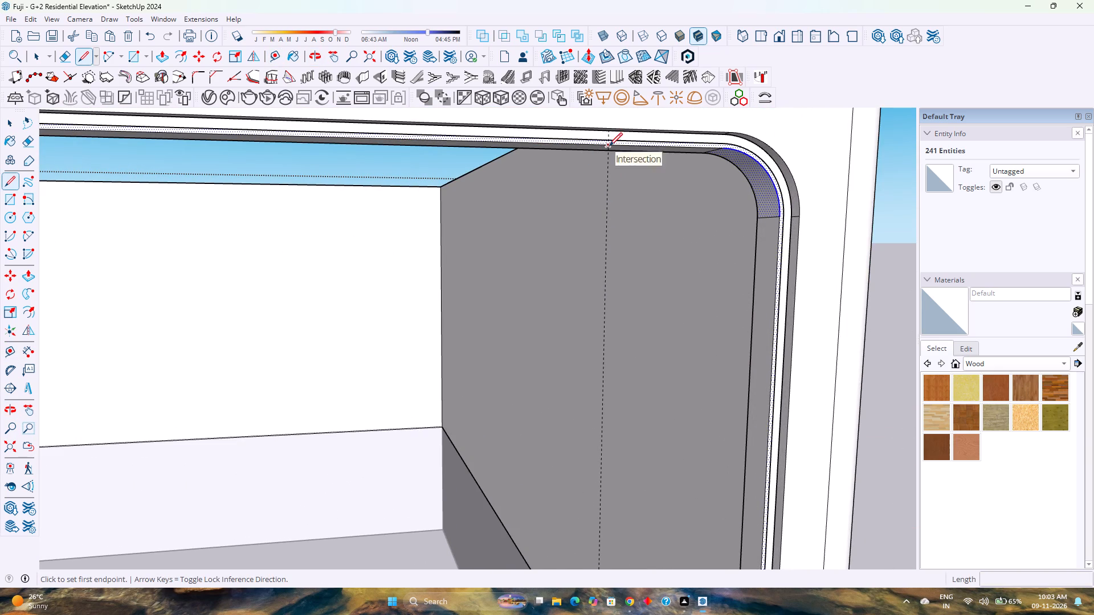
click(609, 146)
scroll(579, 263, down, 8)
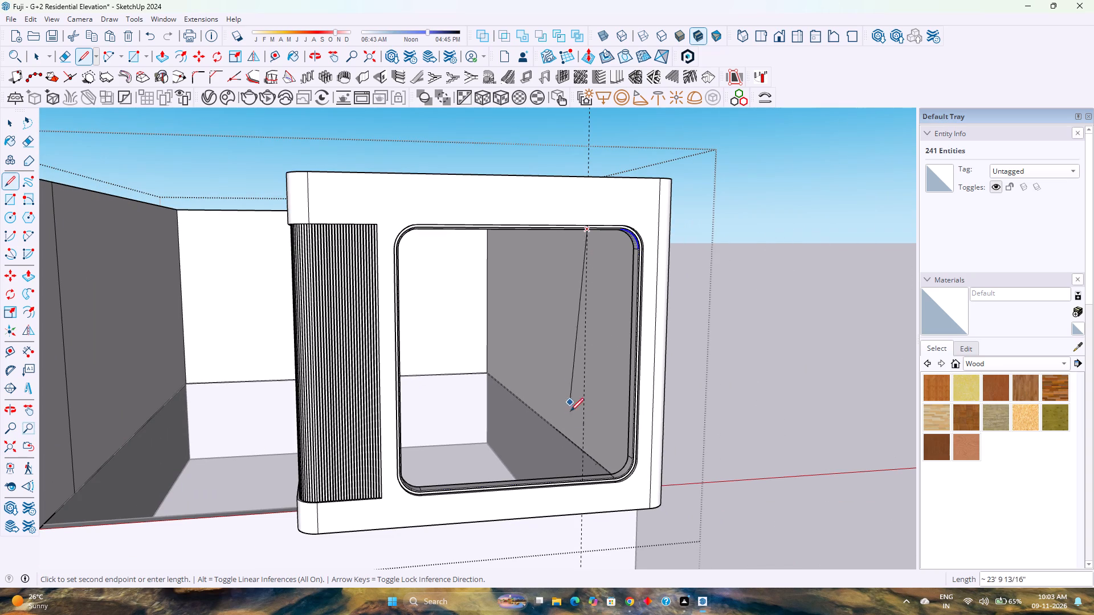
scroll(582, 493, up, 17)
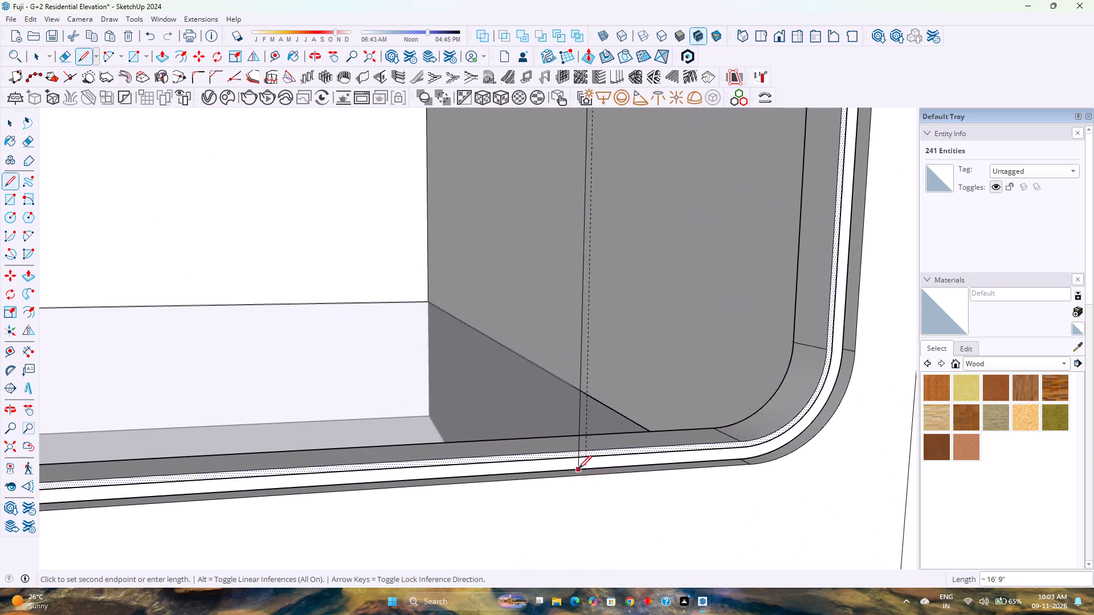
scroll(578, 469, up, 7)
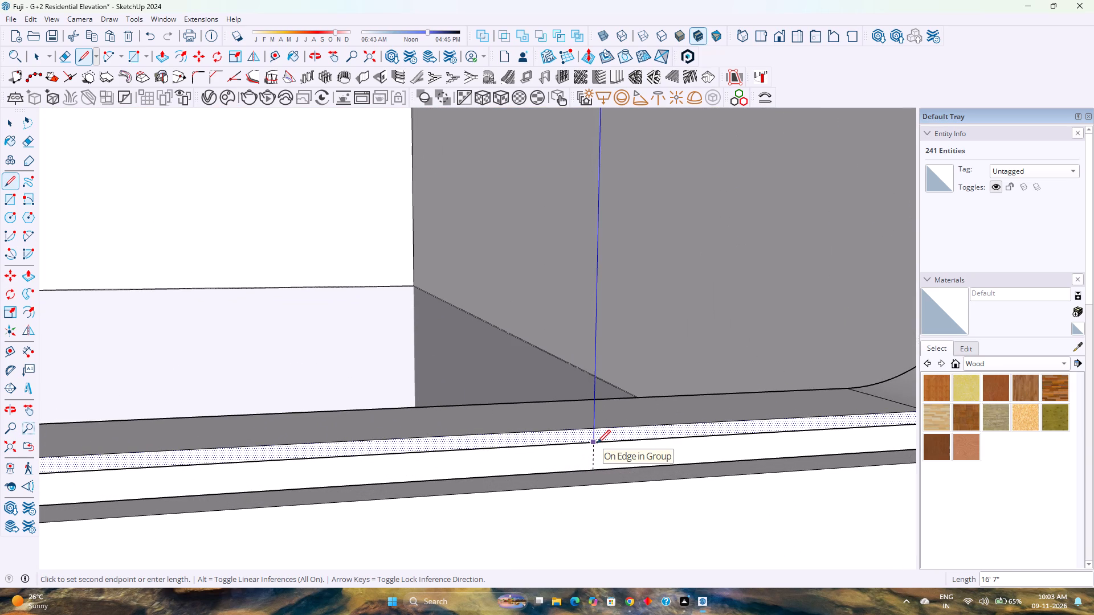
scroll(595, 443, up, 3)
middle_drag(595, 444, 762, 493)
middle_click(762, 493)
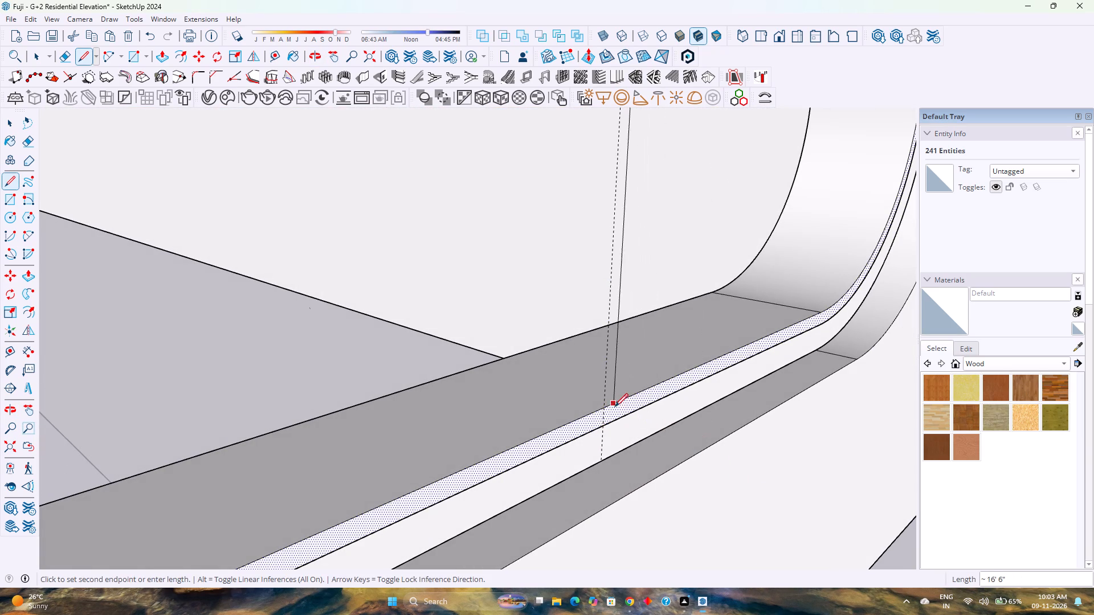
click(607, 407)
scroll(581, 402, down, 5)
Delete the wide face beside the dividing line, keeping the narrow 3'6" panel face in the opening.
key(space)
click(448, 346)
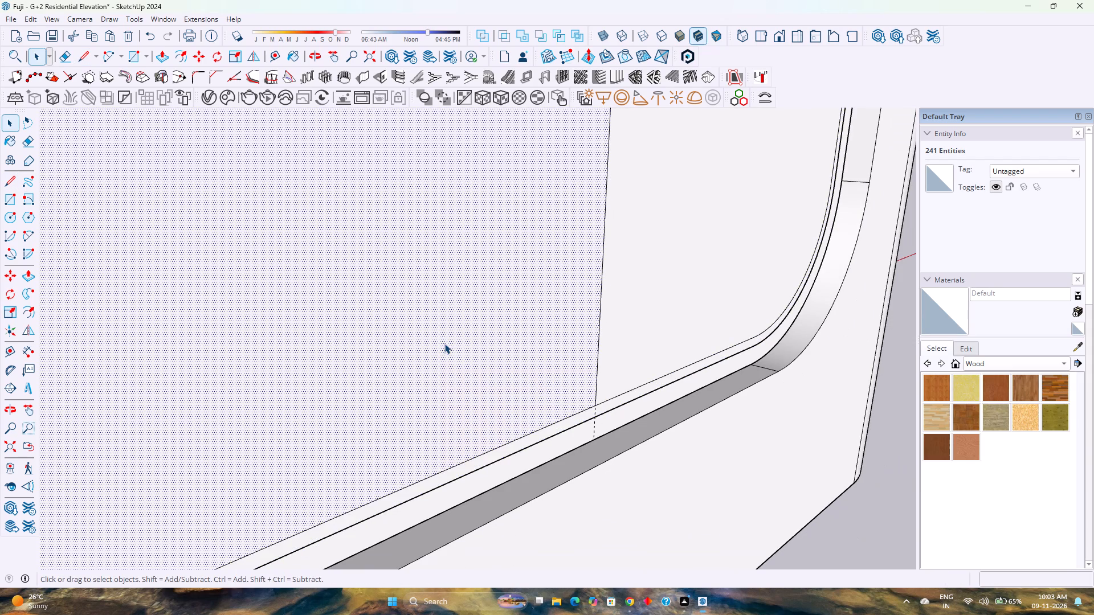
key(Delete)
scroll(444, 343, down, 7)
Copy the narrow panel face with its edges 10' along the red axis, out beside the block.
double_click(505, 300)
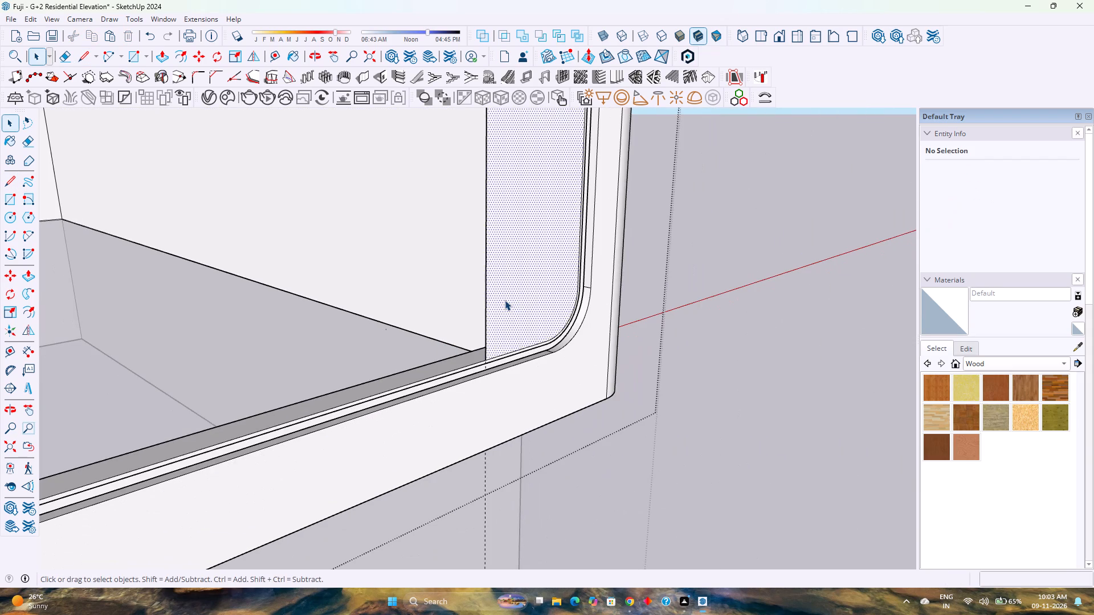
key(k)
key(l)
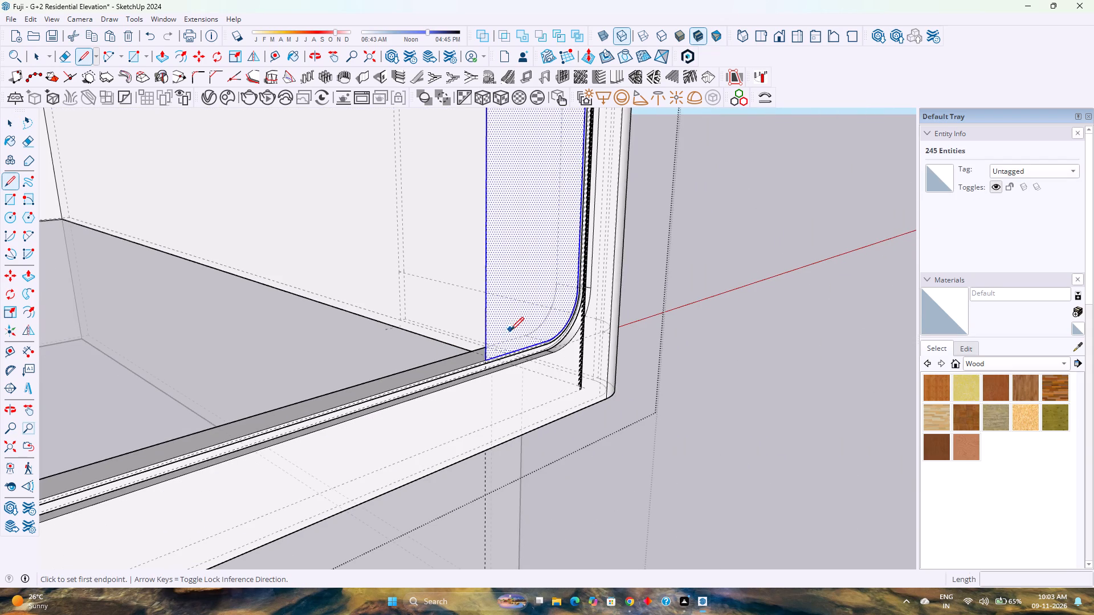
key(k)
key(comma)
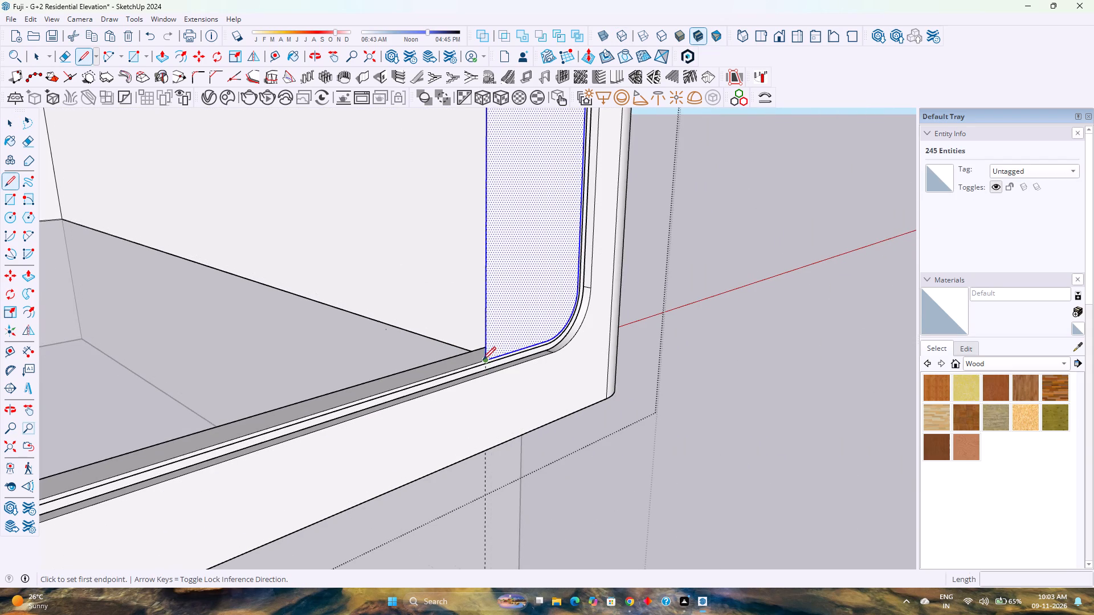
key(m)
click(486, 358)
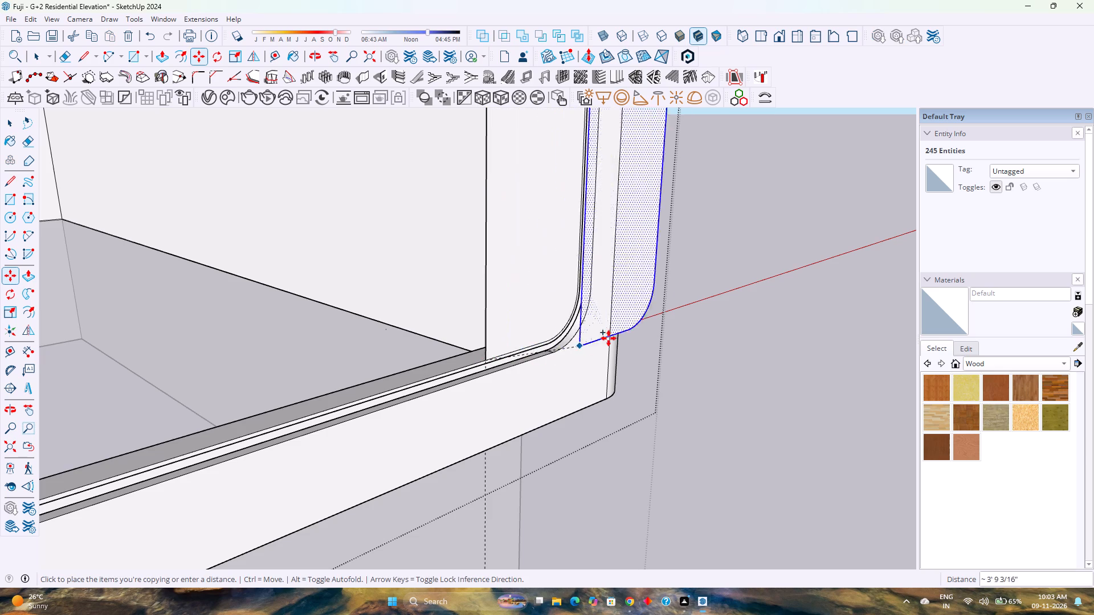
scroll(726, 309, down, 2)
middle_drag(726, 309, 565, 334)
scroll(565, 334, down, 4)
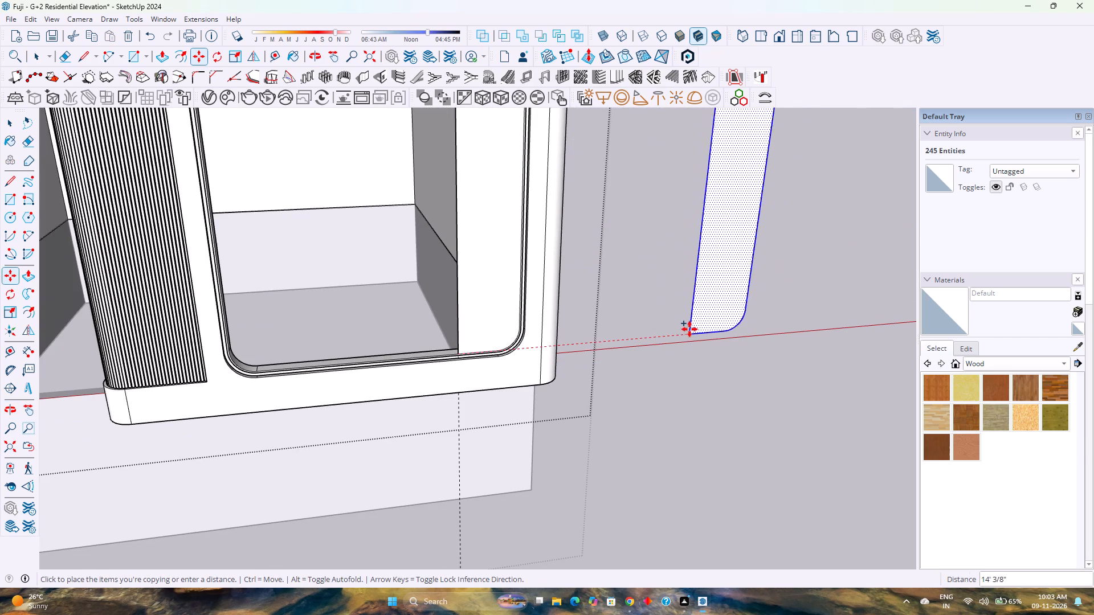
key(Right)
key(1)
text(0')
key(Return)
Change the panel copy's distance to 20'.
key(2)
text(0')
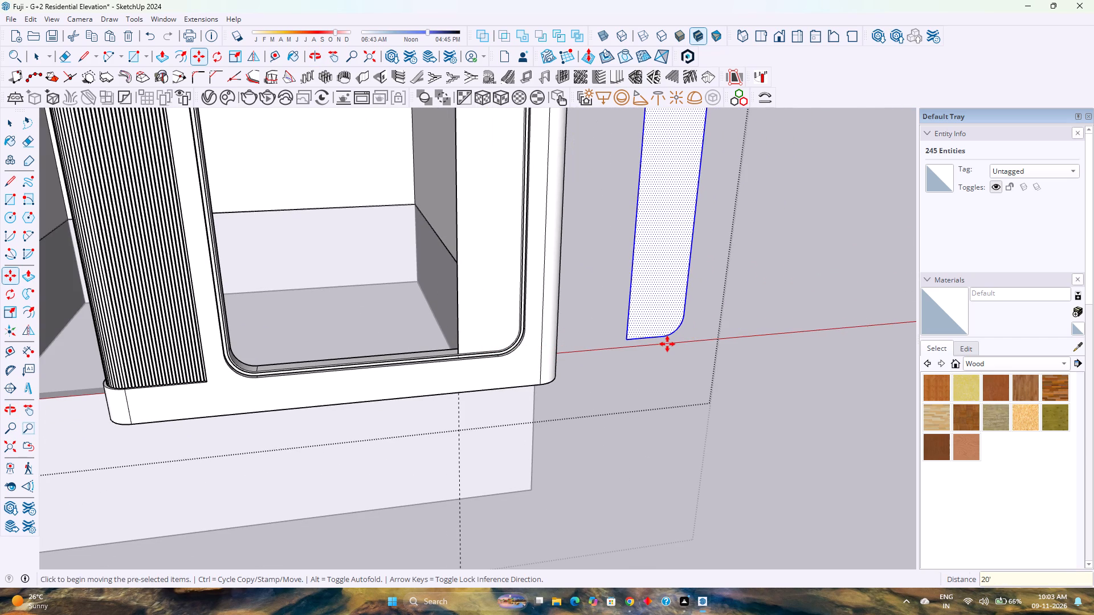
key(Return)
Move the copied panel's straight vertical edge 3" outward along the red axis to widen the panel.
scroll(663, 351, down, 5)
scroll(753, 232, up, 6)
shift+middle_drag(757, 229, 701, 325)
shift+middle_click(701, 325)
key(space)
click(686, 294)
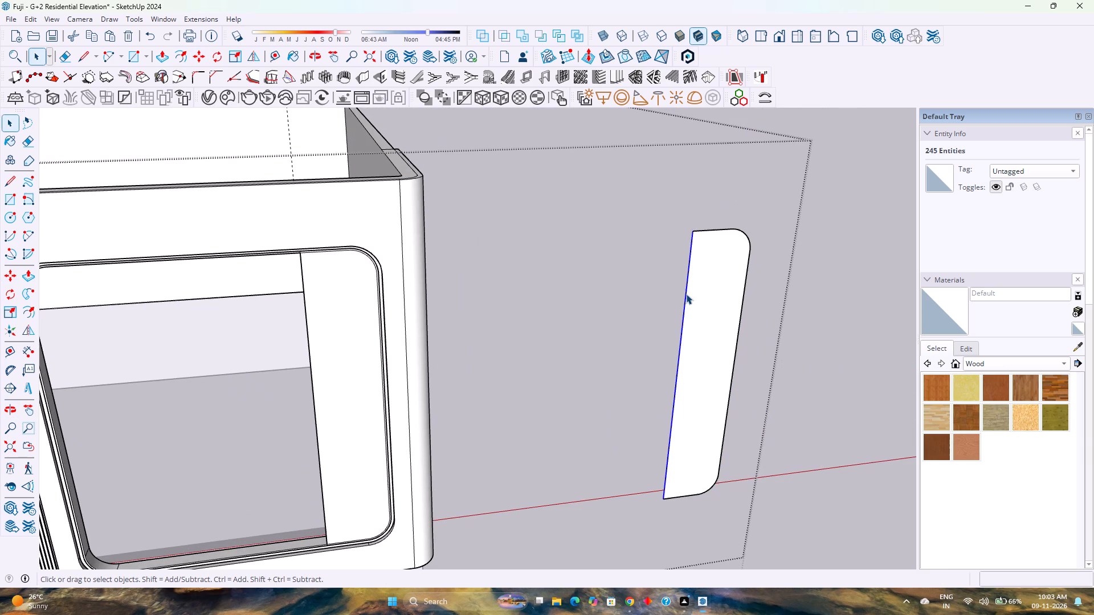
key(m)
click(692, 231)
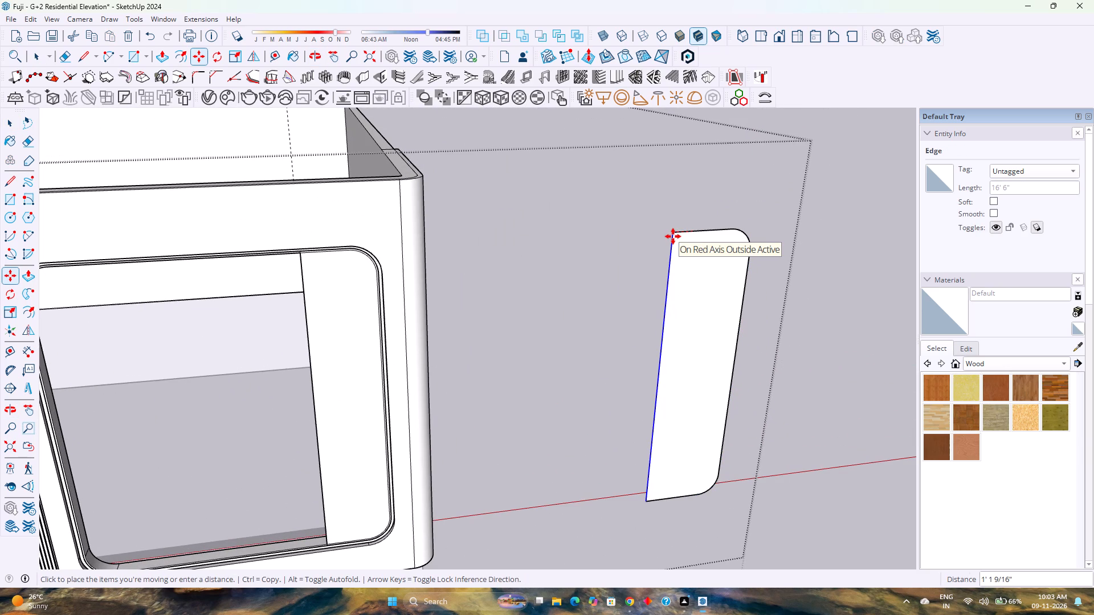
key(3)
key(Return)
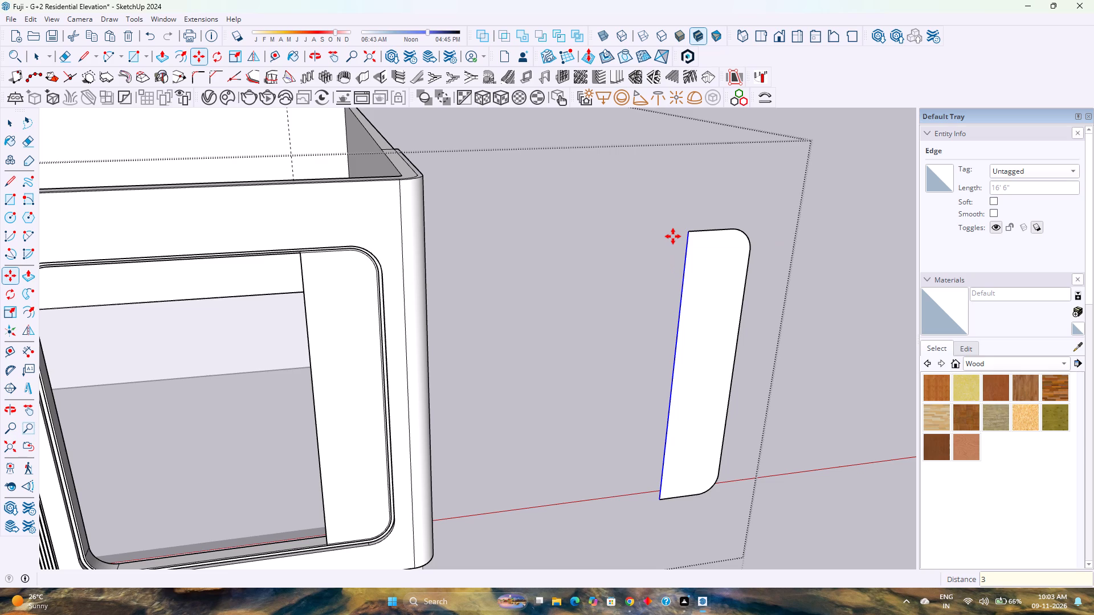
Change the move distance of the panel copy's straight vertical edge to 6".
key(6)
key(Return)
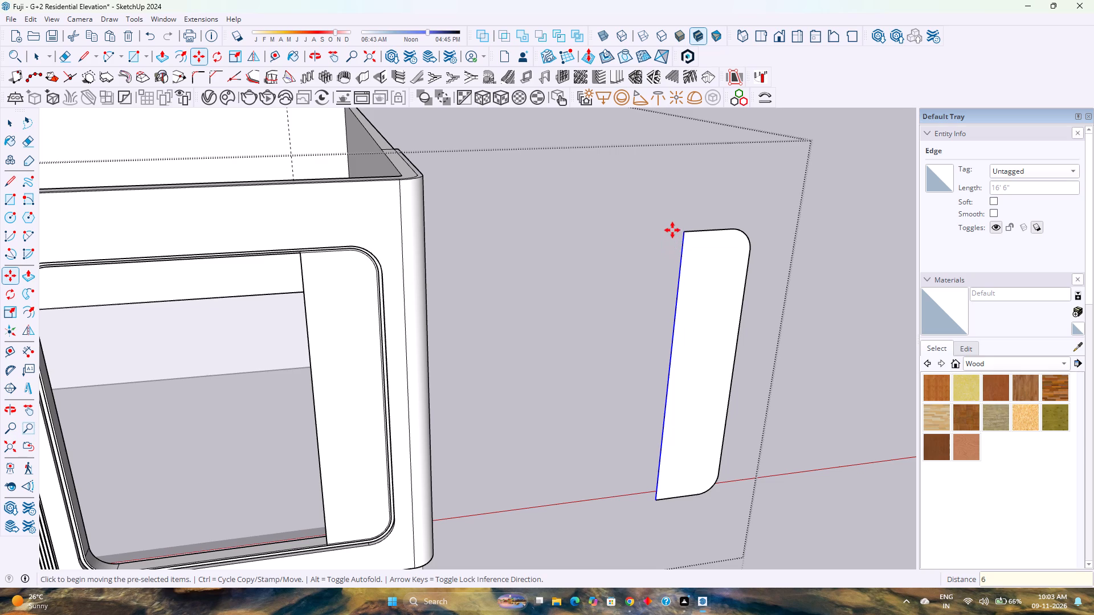
key(space)
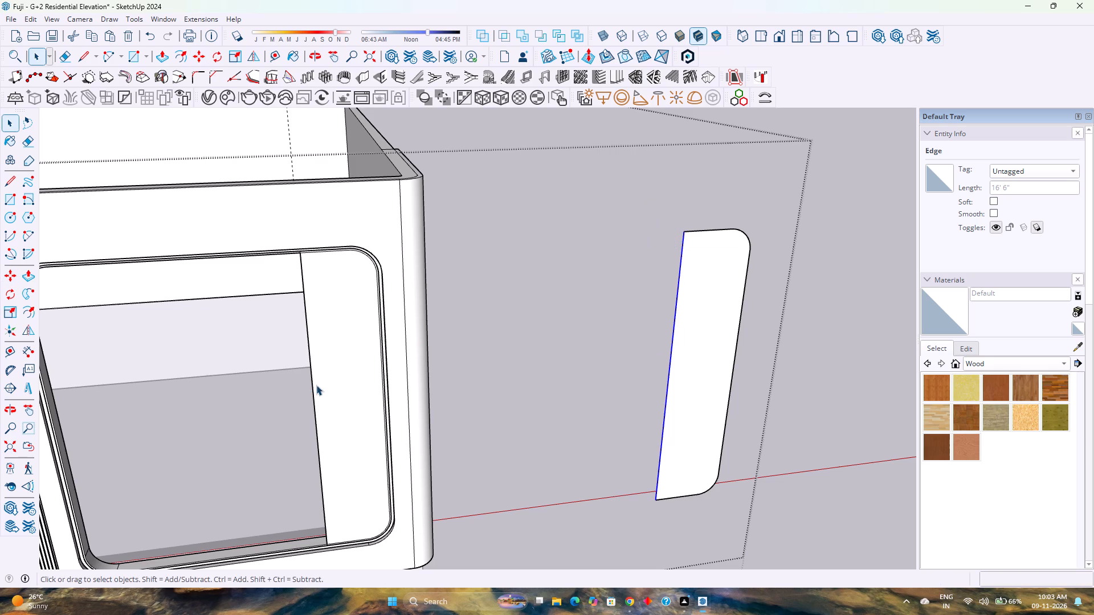
Delete the vertical dividing line in the window opening, clearing the original narrow panel face.
click(314, 387)
key(Delete)
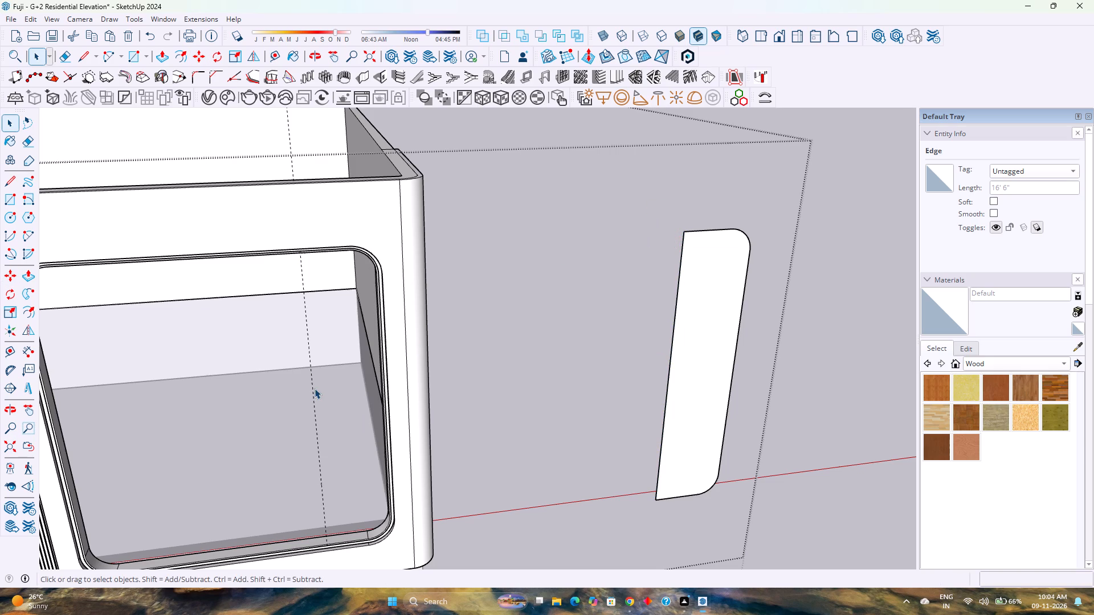
Offset the widened panel copy's outline inward by 3" to form a frame border.
double_click(700, 274)
scroll(700, 275, up, 1)
scroll(700, 275, down, 4)
middle_drag(707, 290, 639, 270)
middle_click(633, 270)
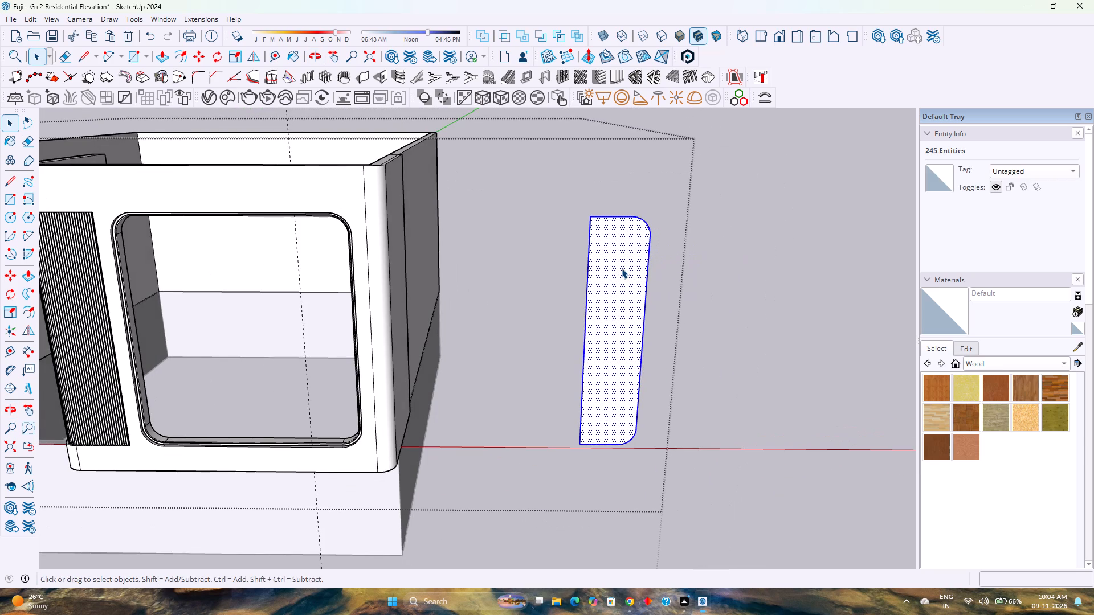
scroll(622, 268, up, 3)
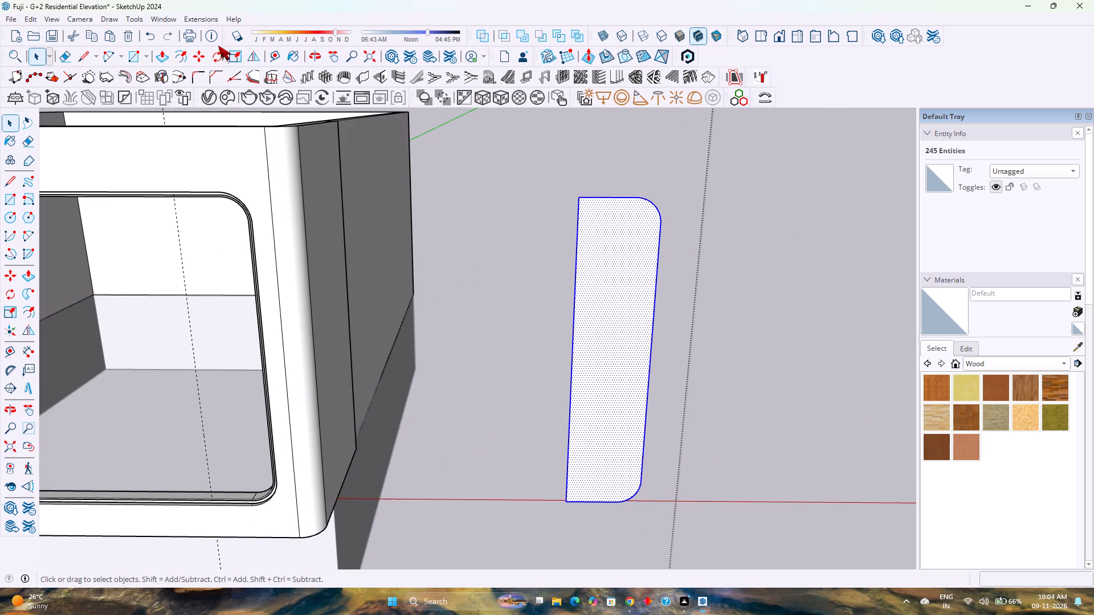
click(186, 53)
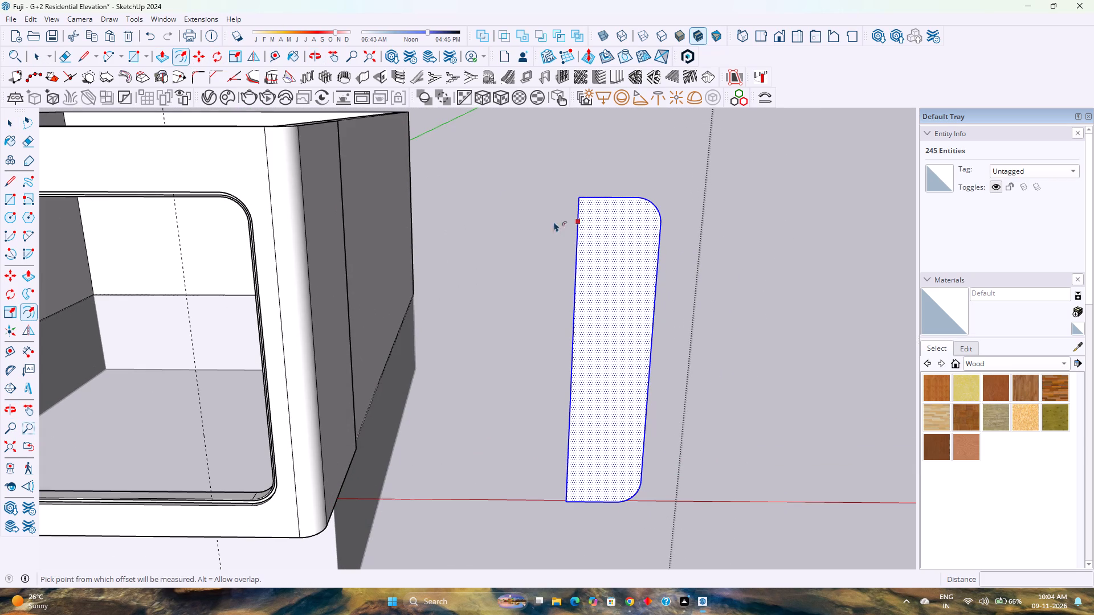
click(585, 248)
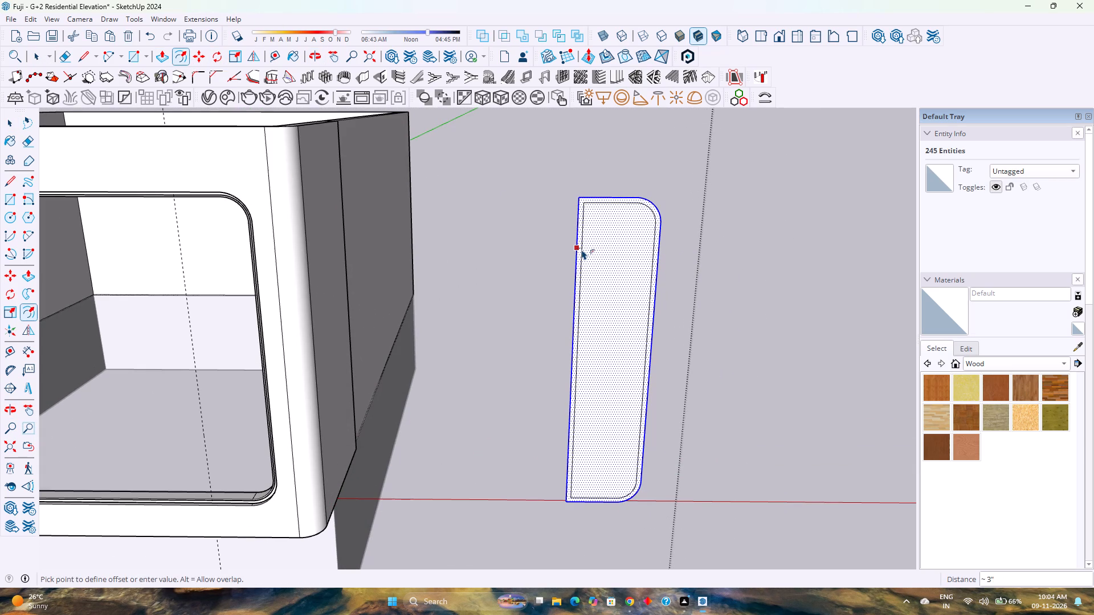
key(2)
key(Return)
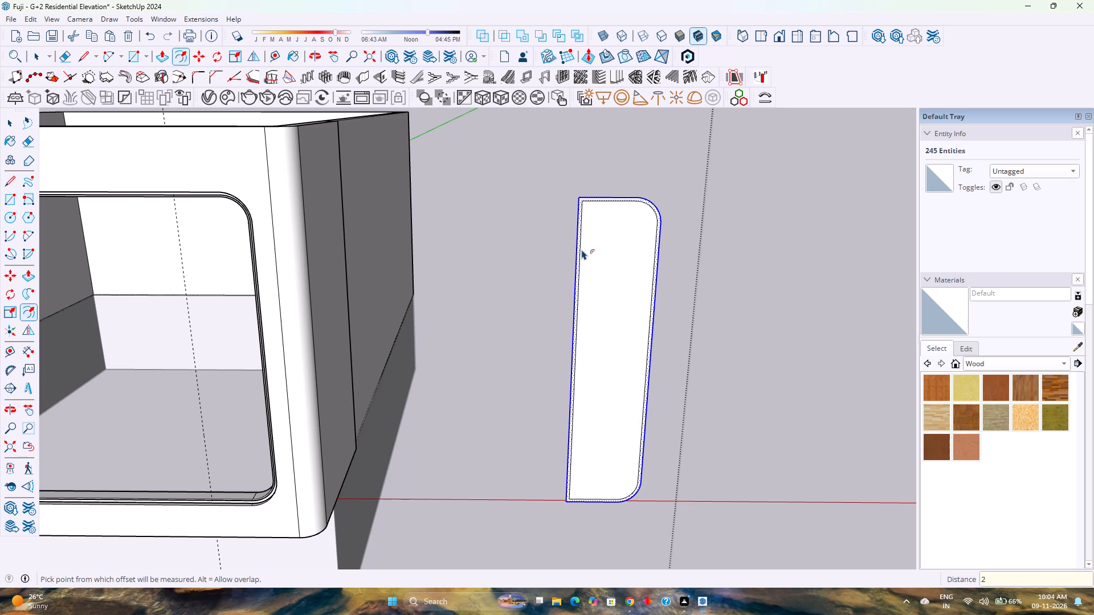
key(3)
key(Return)
key(space)
Copy the inner face of the framed panel 10' along the red axis, away from the block.
click(610, 248)
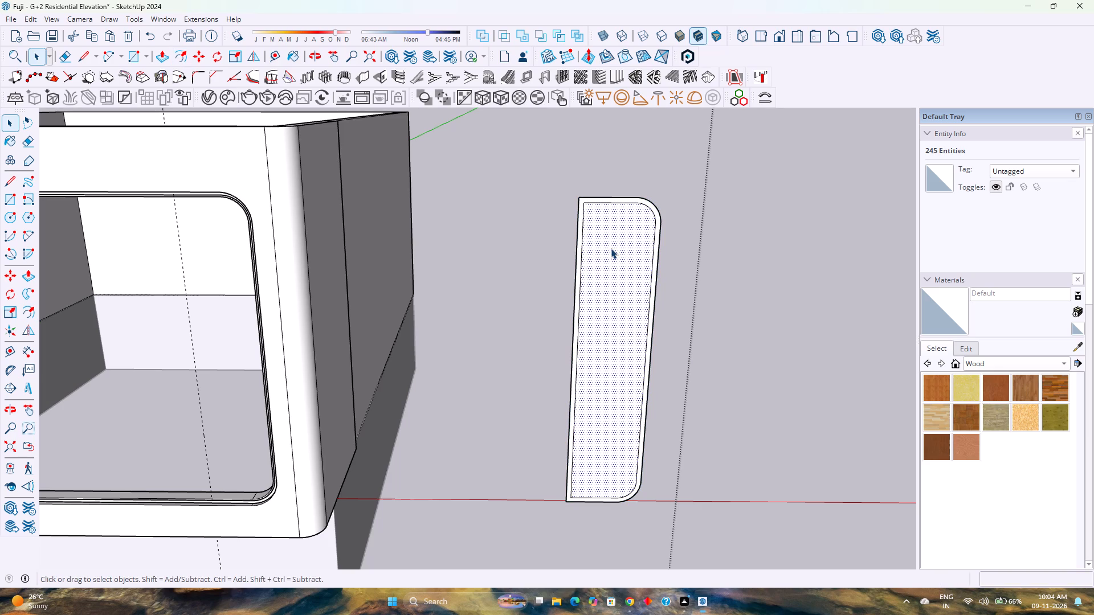
click(603, 253)
key(m)
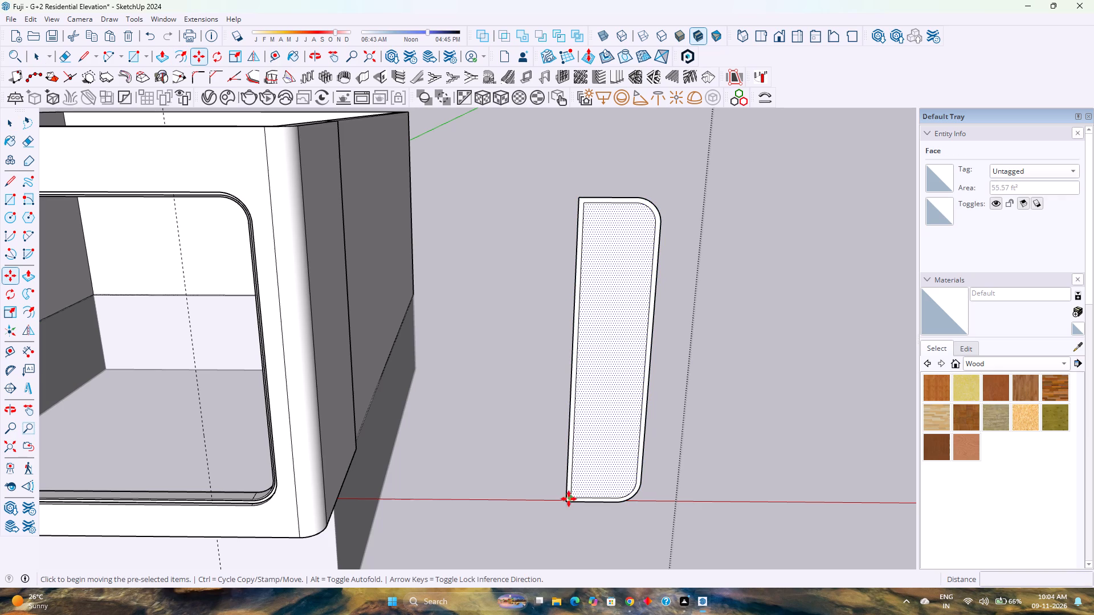
click(572, 497)
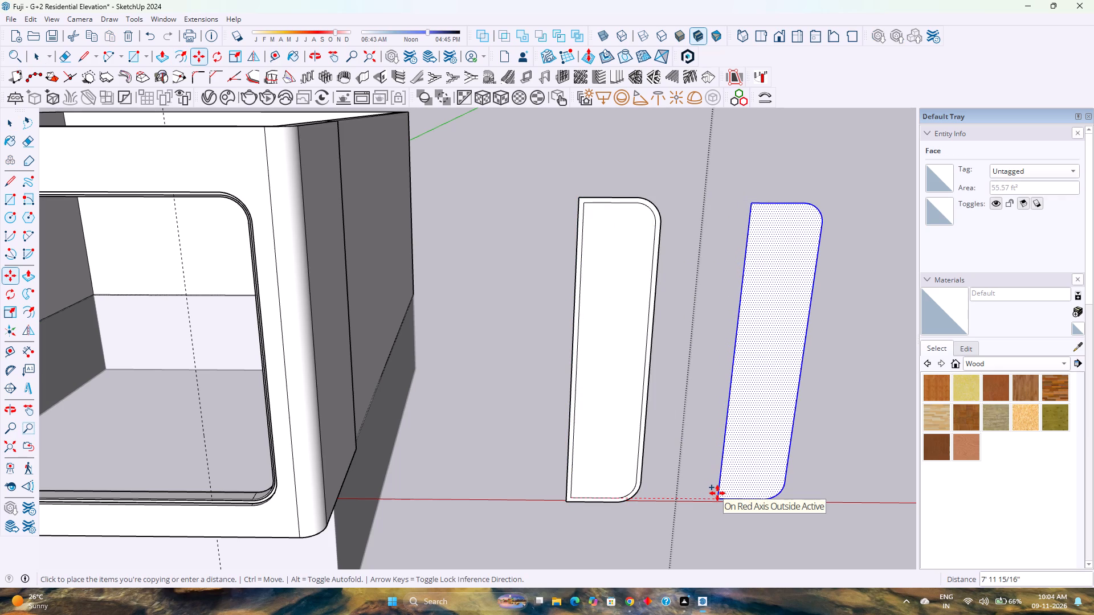
text(5')
key(Return)
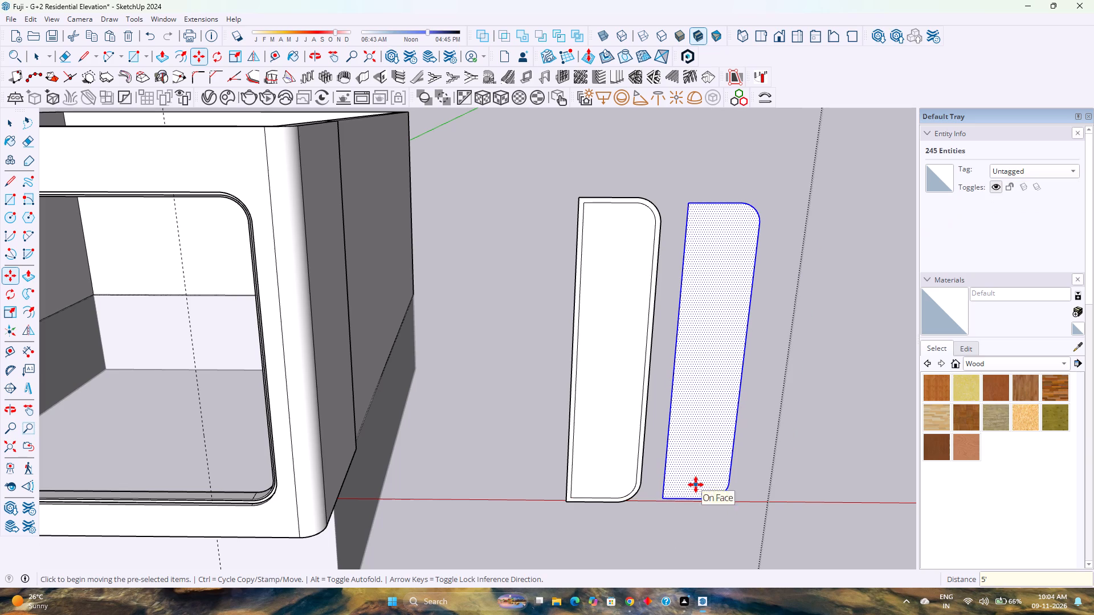
text(10')
key(Return)
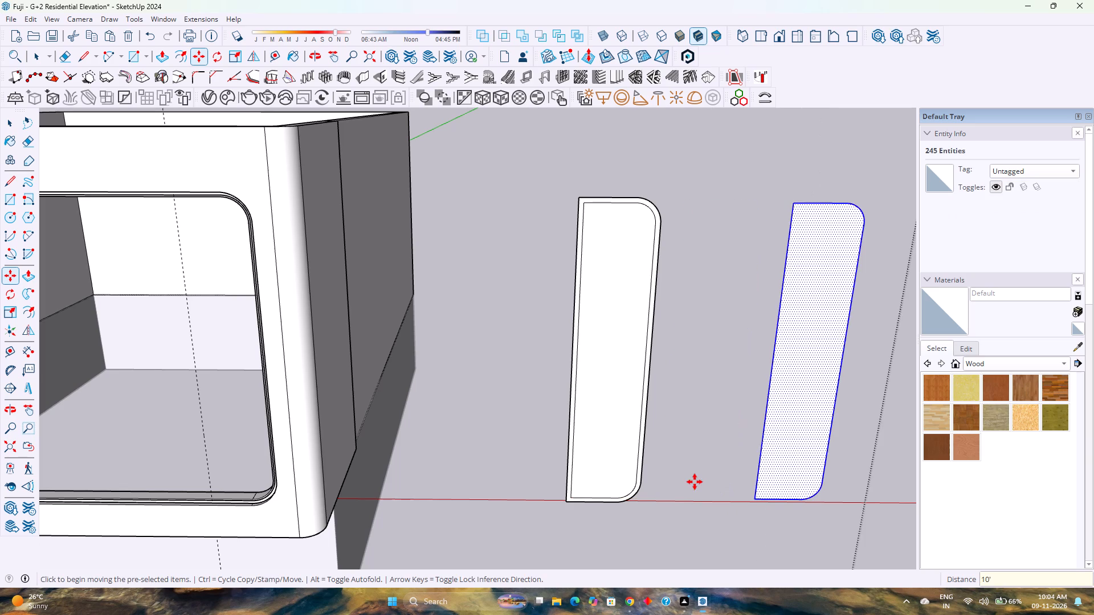
key(space)
Push/Pull the copied inner face 2" forward to give the panel infill thickness.
scroll(647, 419, down, 5)
shift+middle_drag(657, 401, 486, 413)
scroll(516, 384, up, 5)
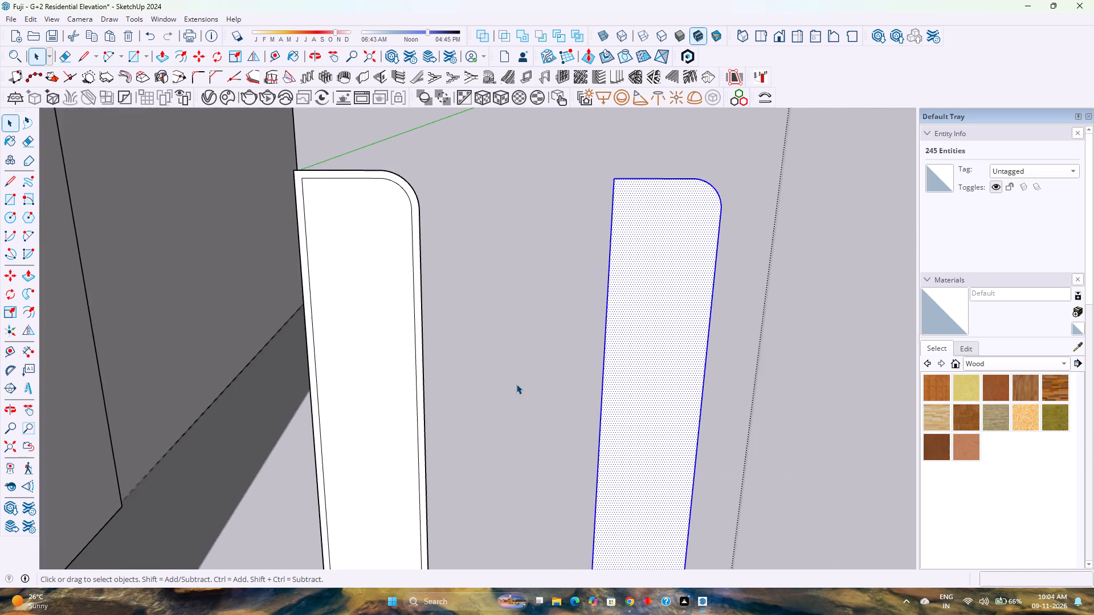
scroll(508, 364, down, 6)
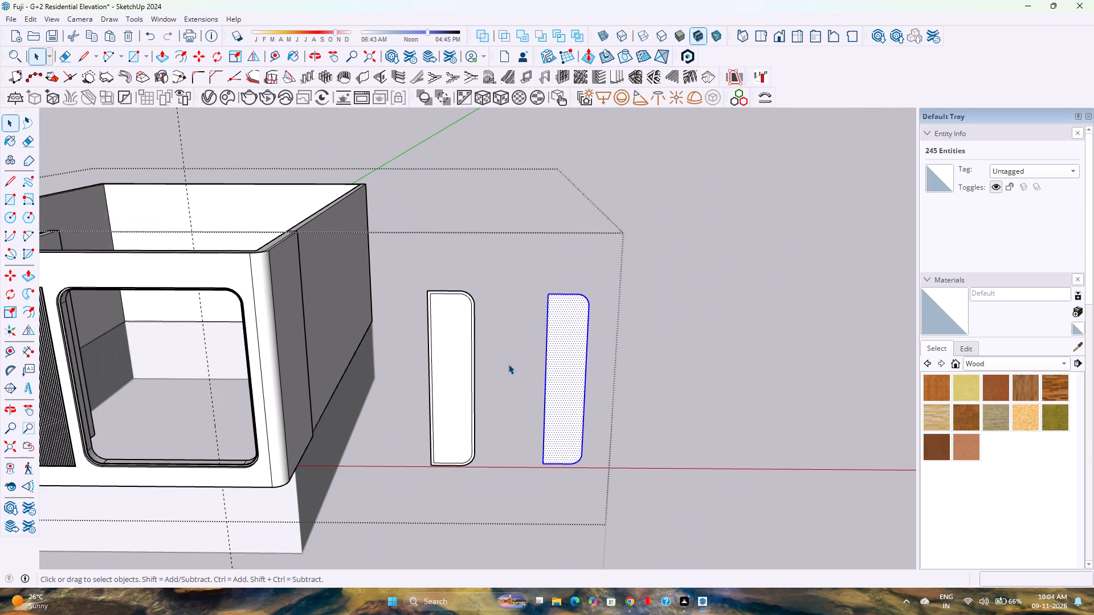
key(p)
click(570, 361)
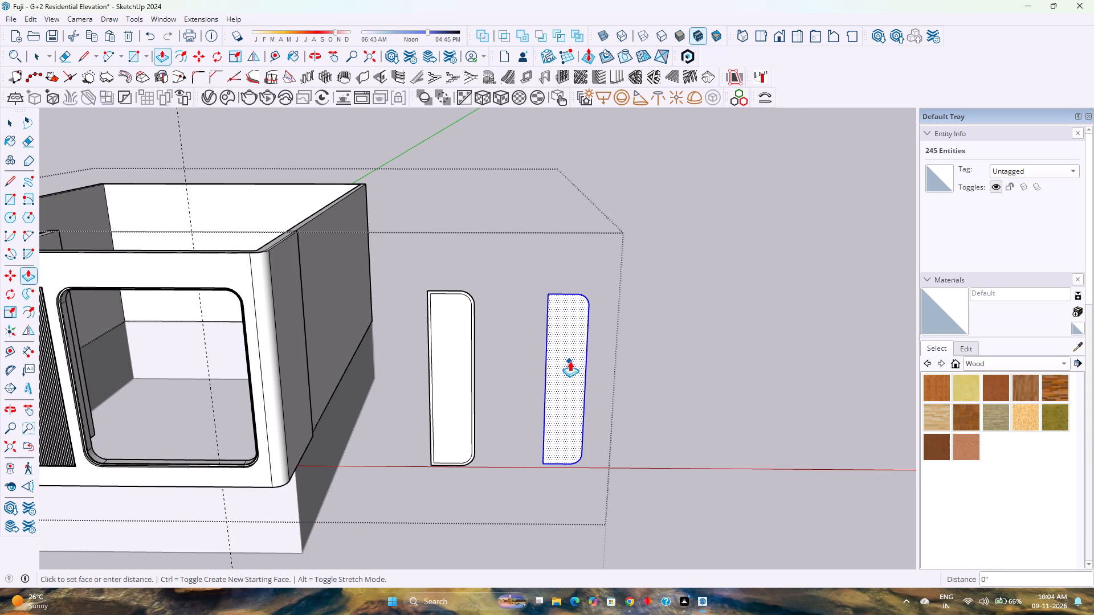
key(2)
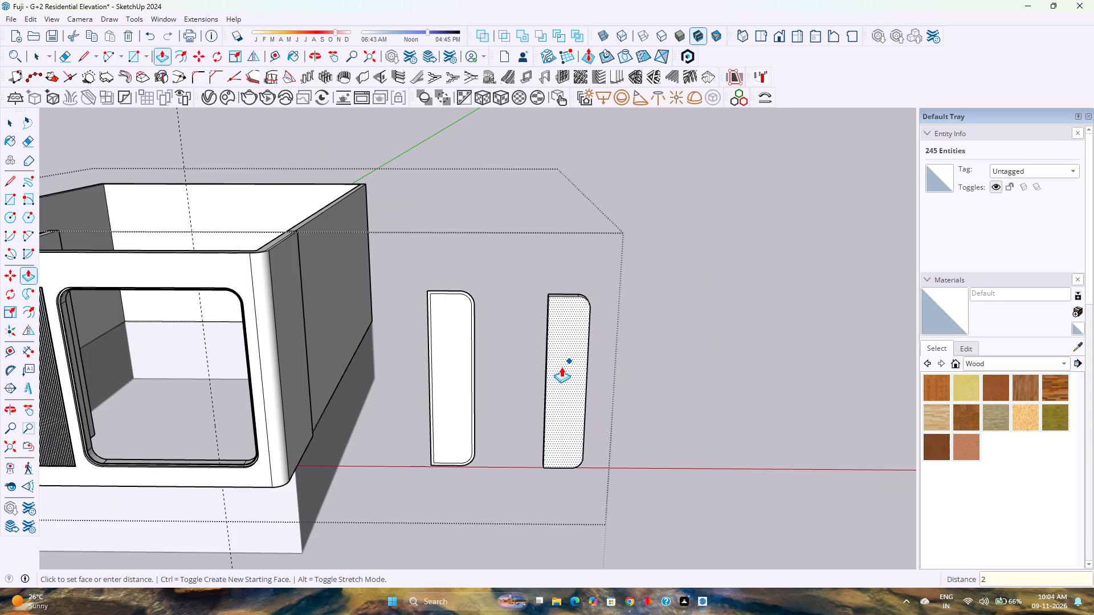
key(Return)
Push/Pull the 3" border of the framed panel forward by 3".
scroll(403, 333, up, 4)
scroll(519, 246, up, 3)
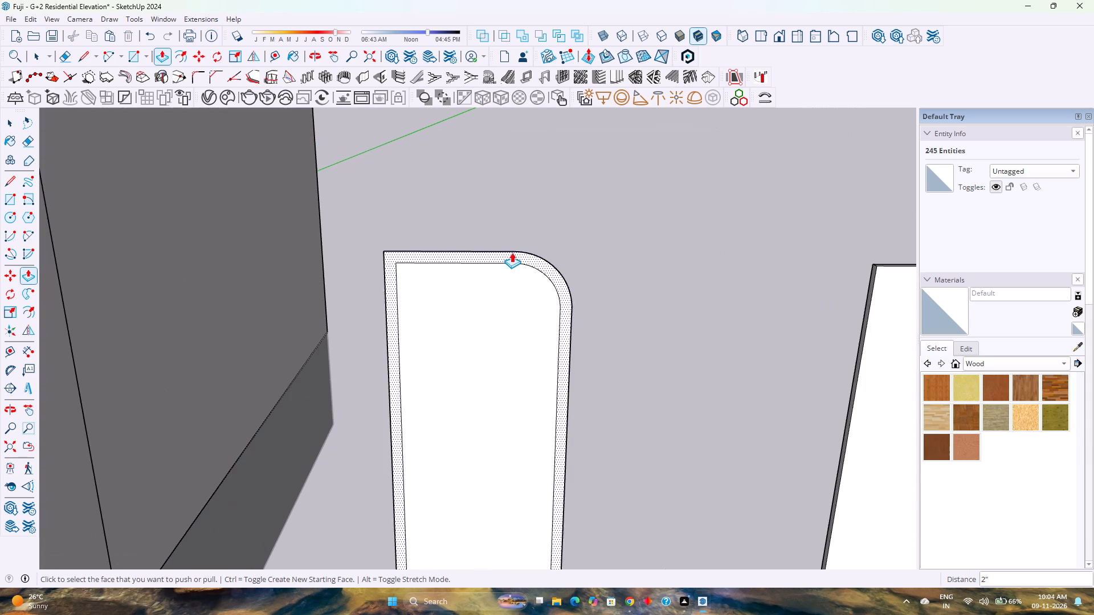
click(508, 255)
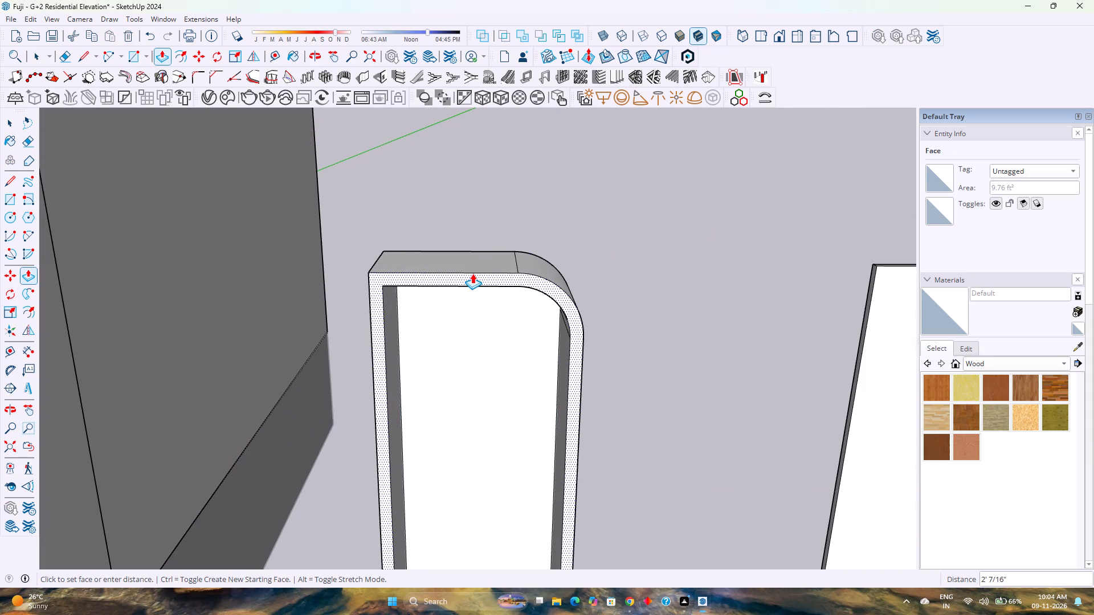
key(3)
key(Return)
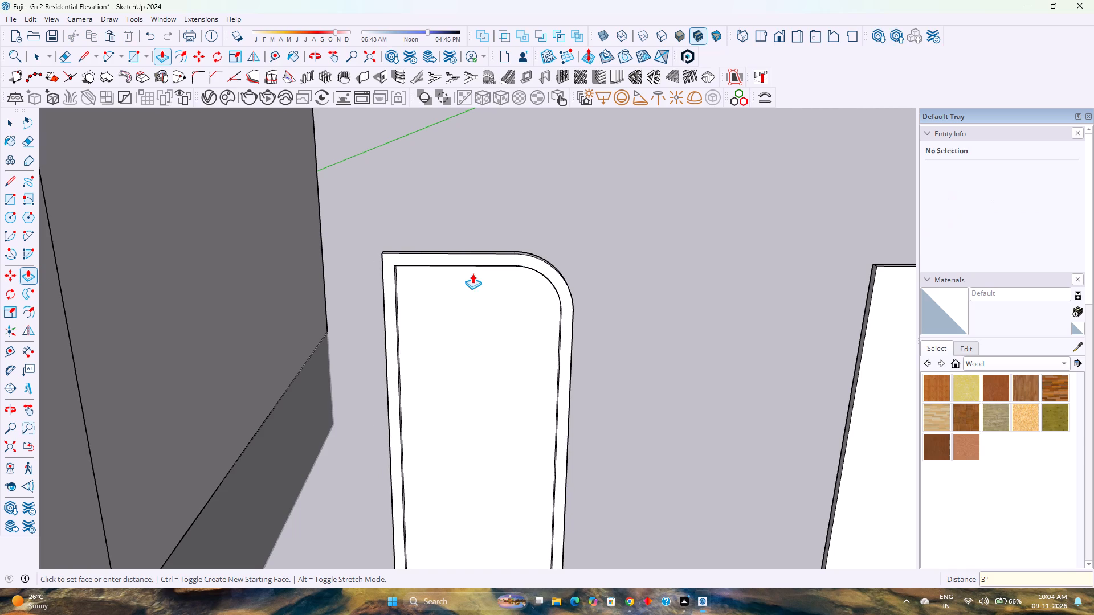
key(space)
Delete the inner face inside the extruded frame to leave it open.
click(487, 296)
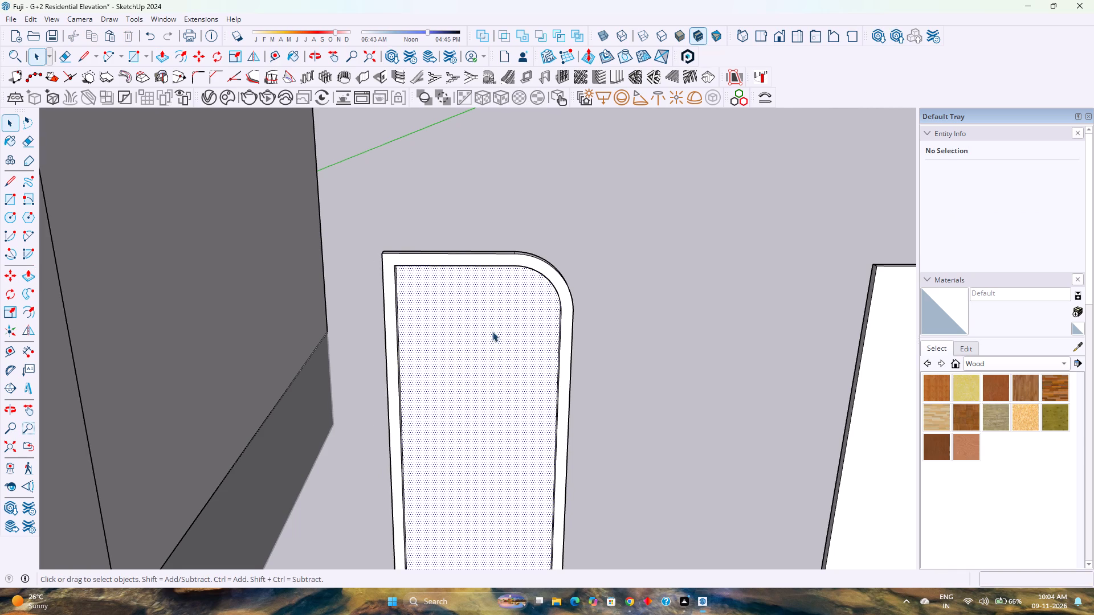
key(Delete)
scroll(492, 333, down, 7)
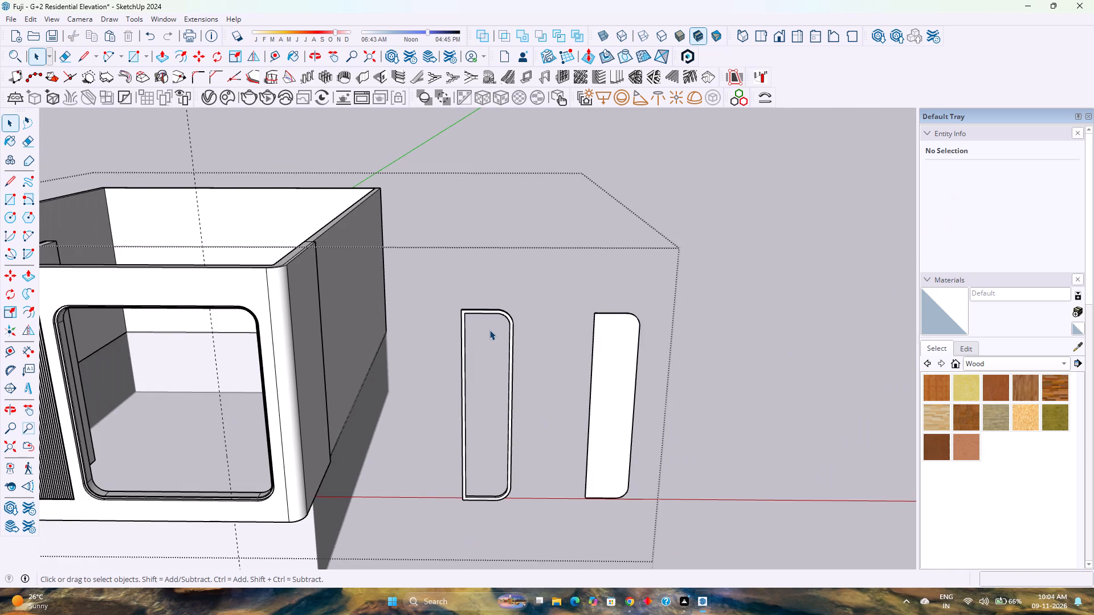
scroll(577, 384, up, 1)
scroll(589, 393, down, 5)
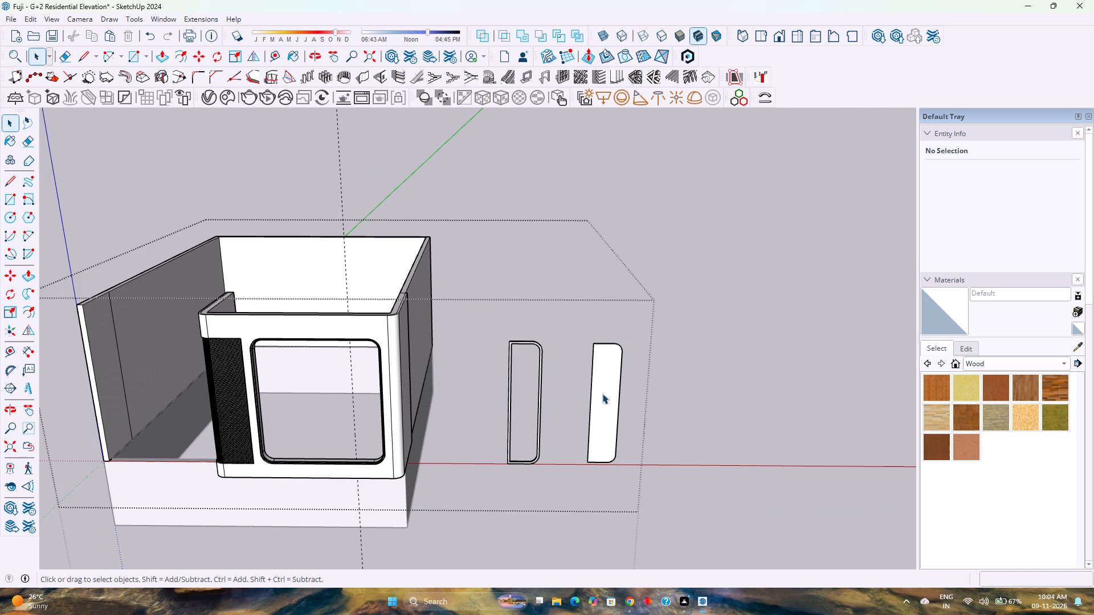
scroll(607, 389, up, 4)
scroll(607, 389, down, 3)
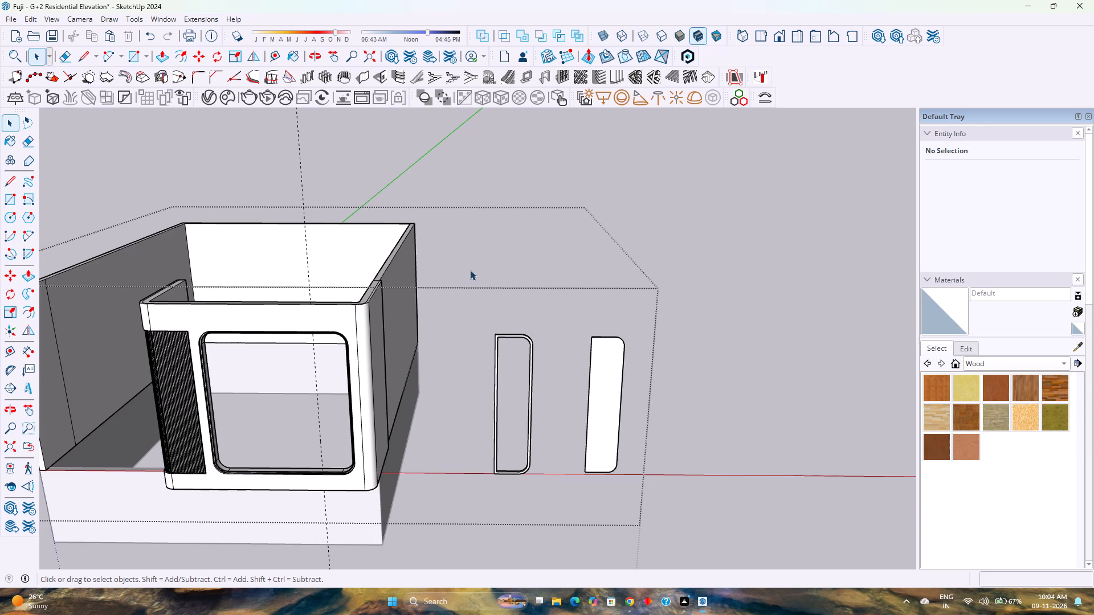
Open 3D Warehouse and search its models for "jaali material".
click(161, 20)
click(213, 101)
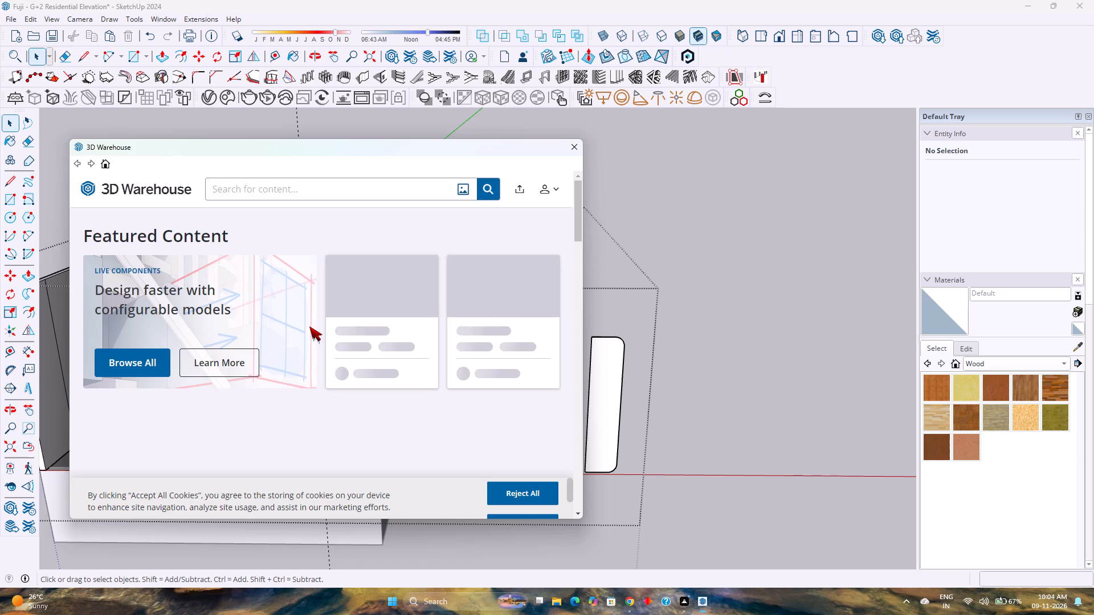
click(436, 198)
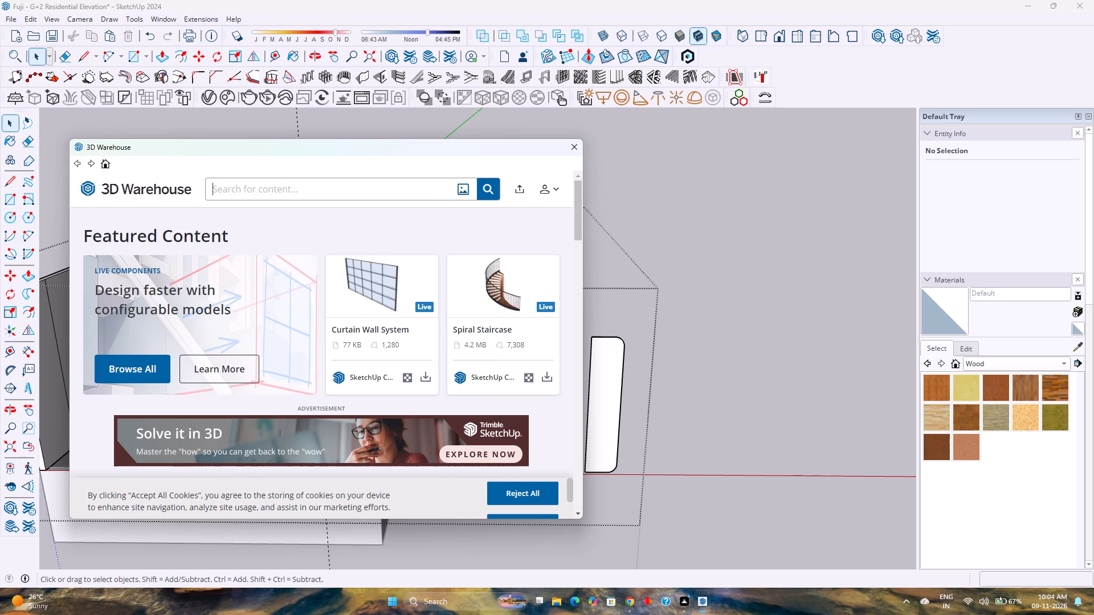
text(jali mater)
text(ial)
key(Left)
key(Left)
key(Left)
key(Left)
key(Left)
key(Left)
key(Left)
key(Left)
key(Left)
key(Left)
key(Left)
key(a)
key(Return)
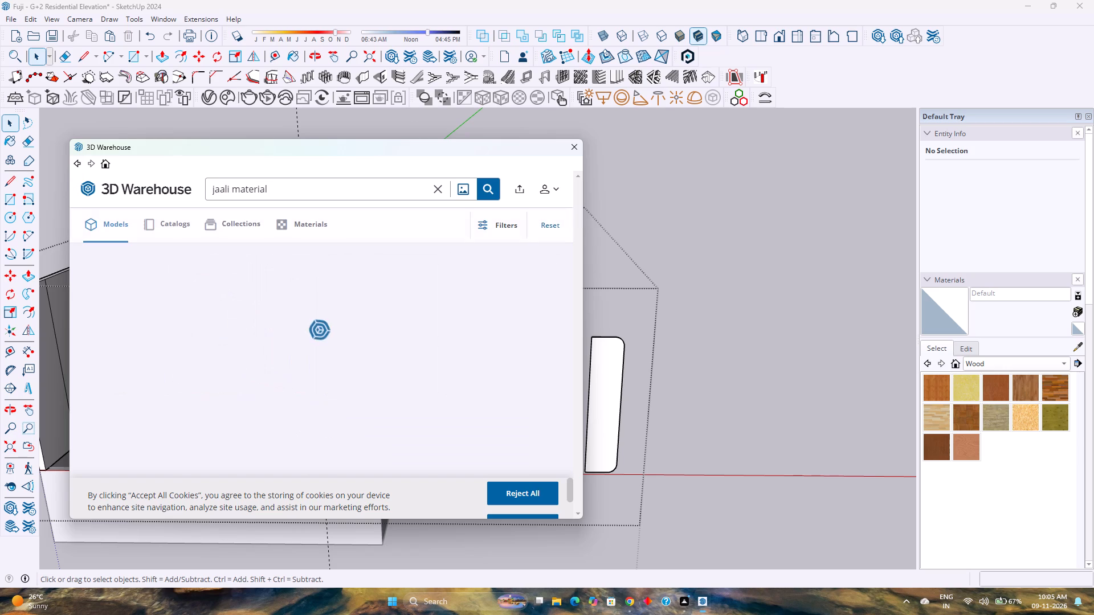
scroll(448, 311, down, 3)
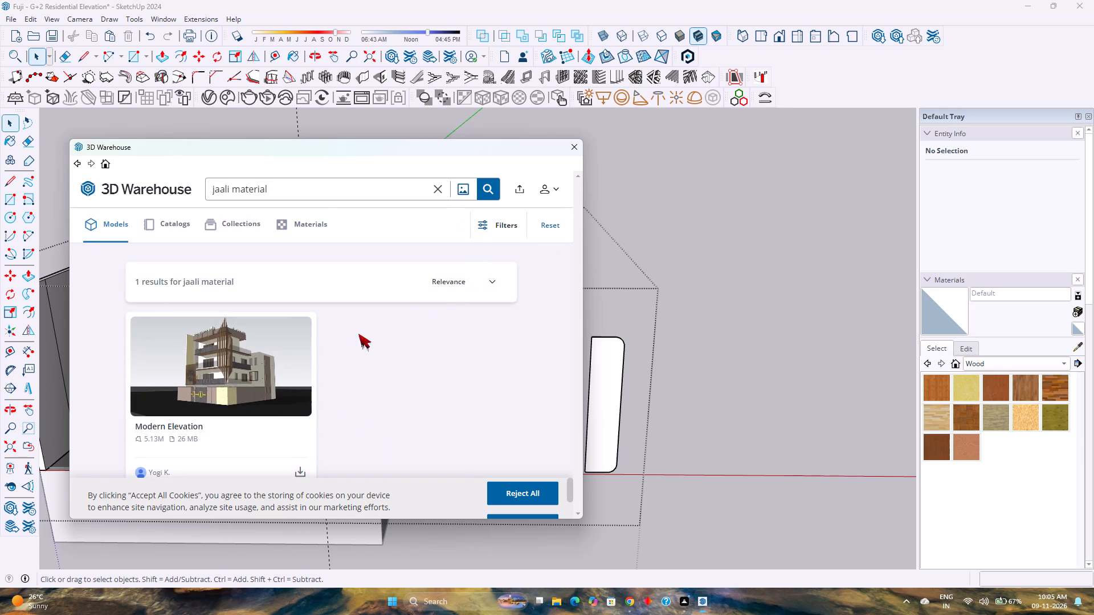
Shorten the 3D Warehouse model search to "jaali".
click(325, 188)
key(BackSpace)
key(BackSpace)
key(BackSpace)
key(BackSpace)
key(BackSpace)
key(BackSpace)
key(BackSpace)
key(BackSpace)
key(BackSpace)
key(Return)
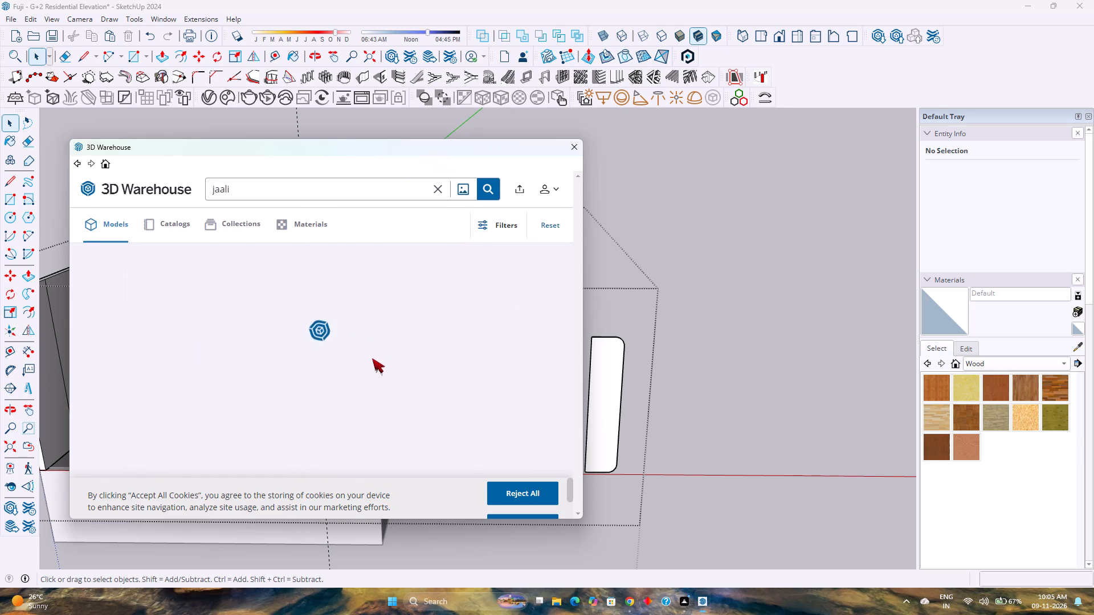
Browse the 3D Warehouse results for "jaali" to find a screen design suited to the framed side panel.
scroll(443, 325, down, 5)
scroll(257, 289, up, 1)
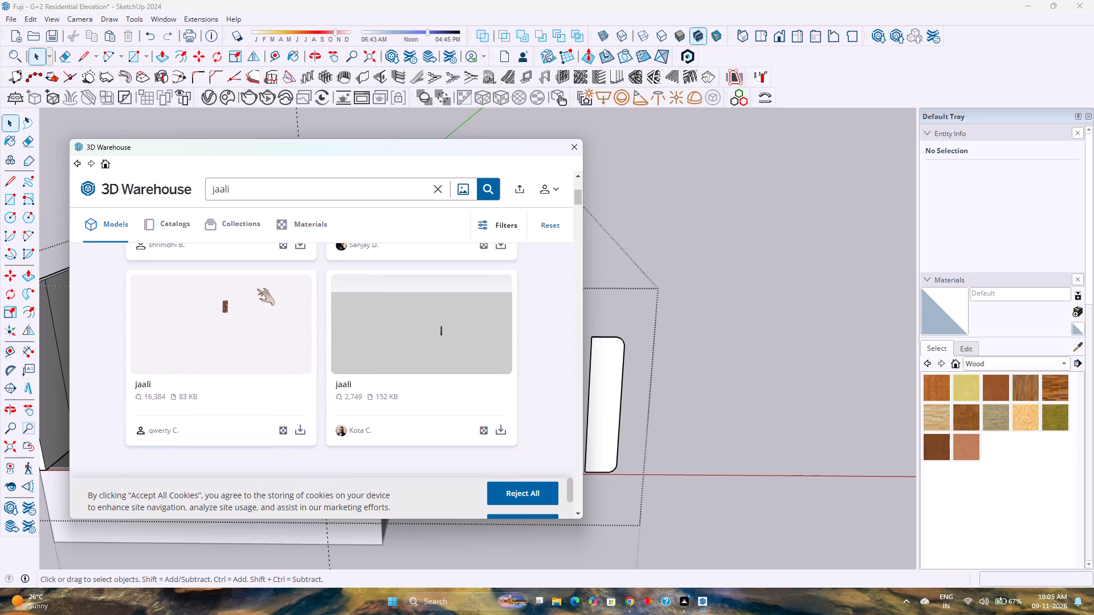
scroll(244, 299, down, 6)
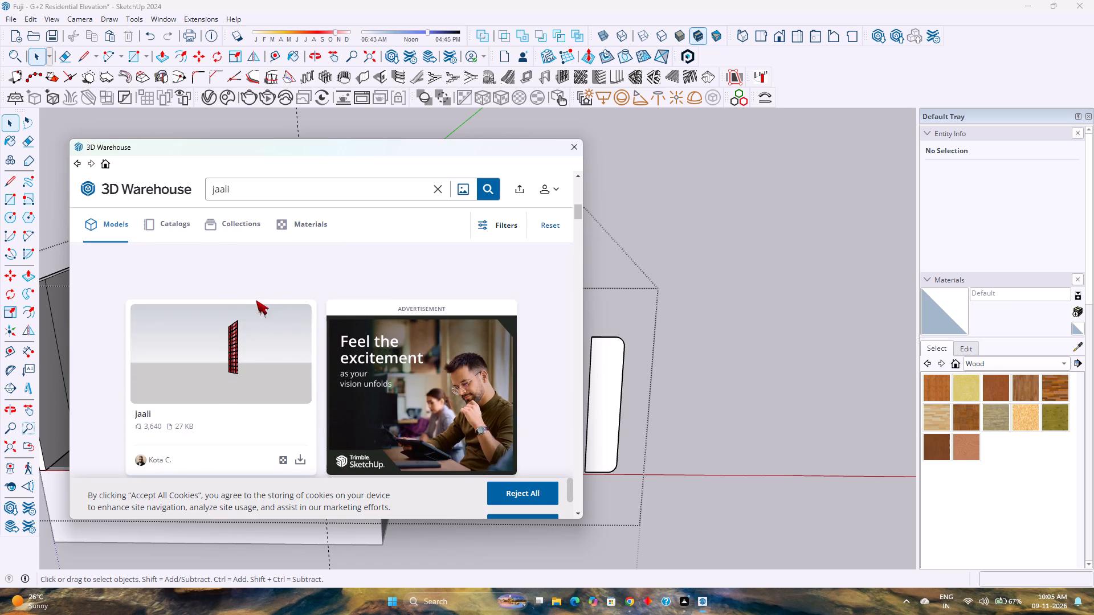
scroll(255, 300, down, 10)
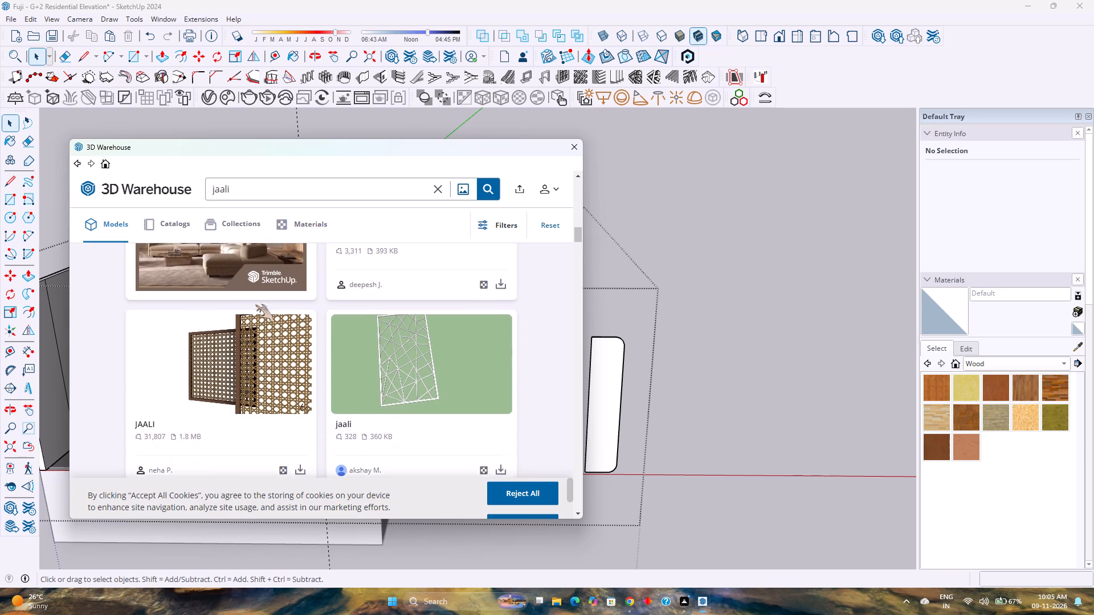
scroll(255, 305, down, 7)
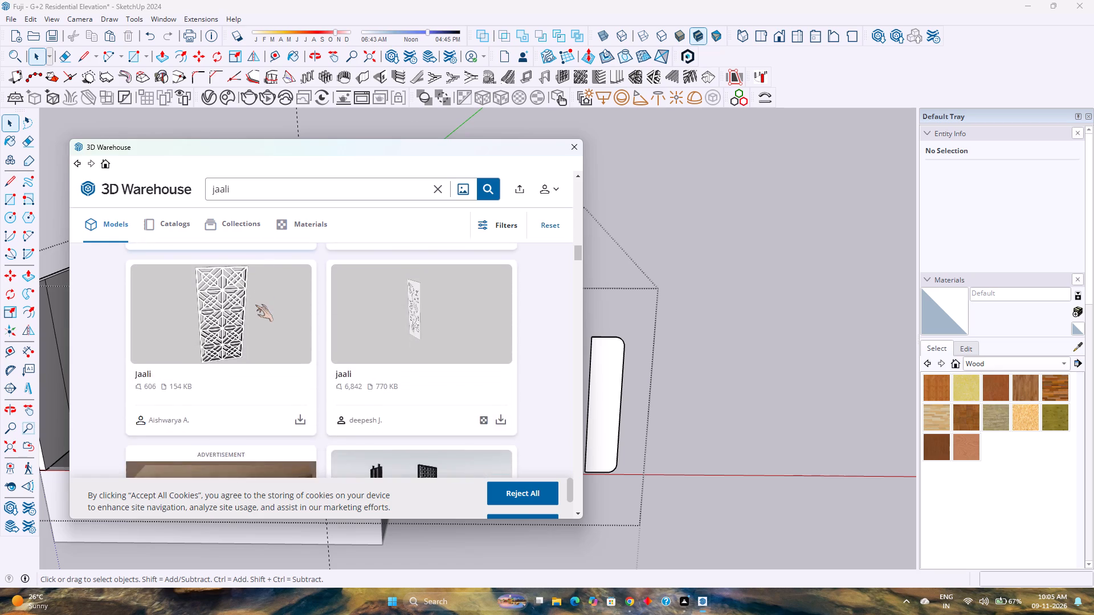
scroll(255, 305, up, 1)
scroll(255, 305, down, 10)
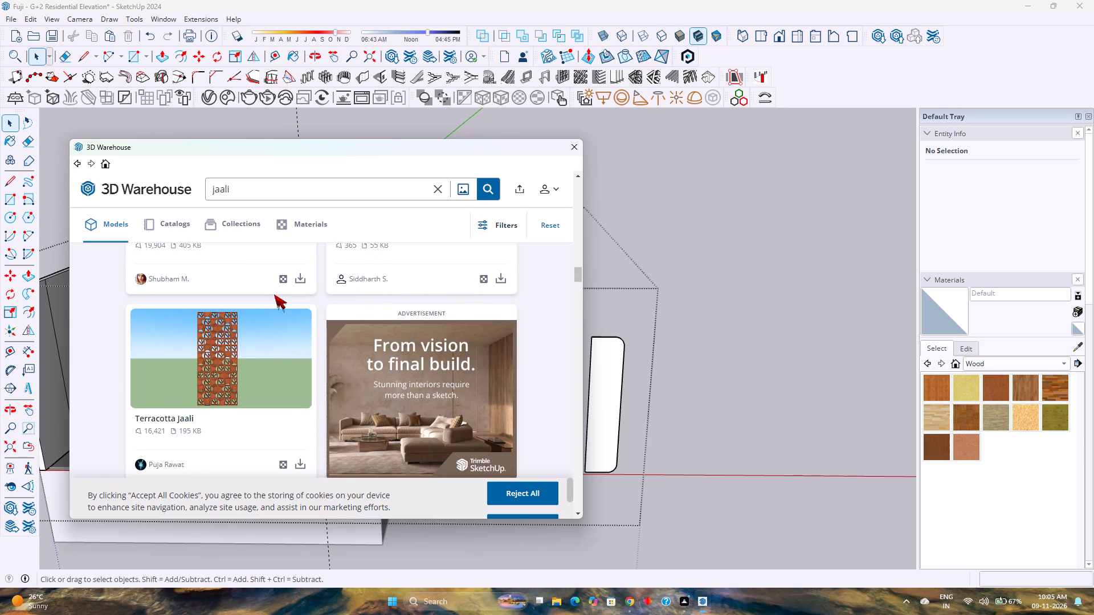
scroll(274, 296, down, 8)
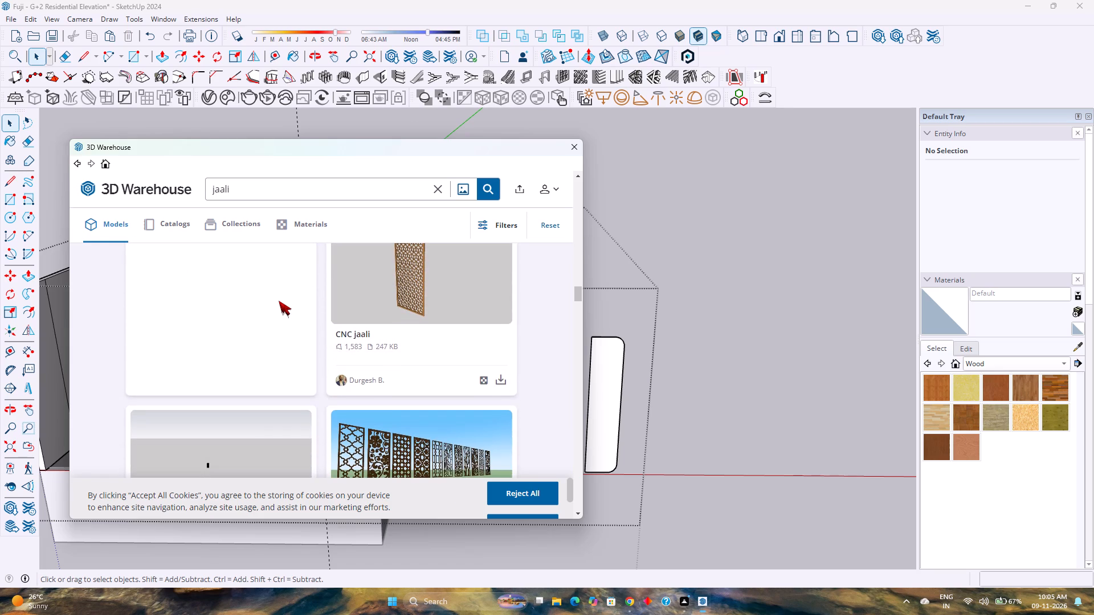
scroll(279, 300, down, 5)
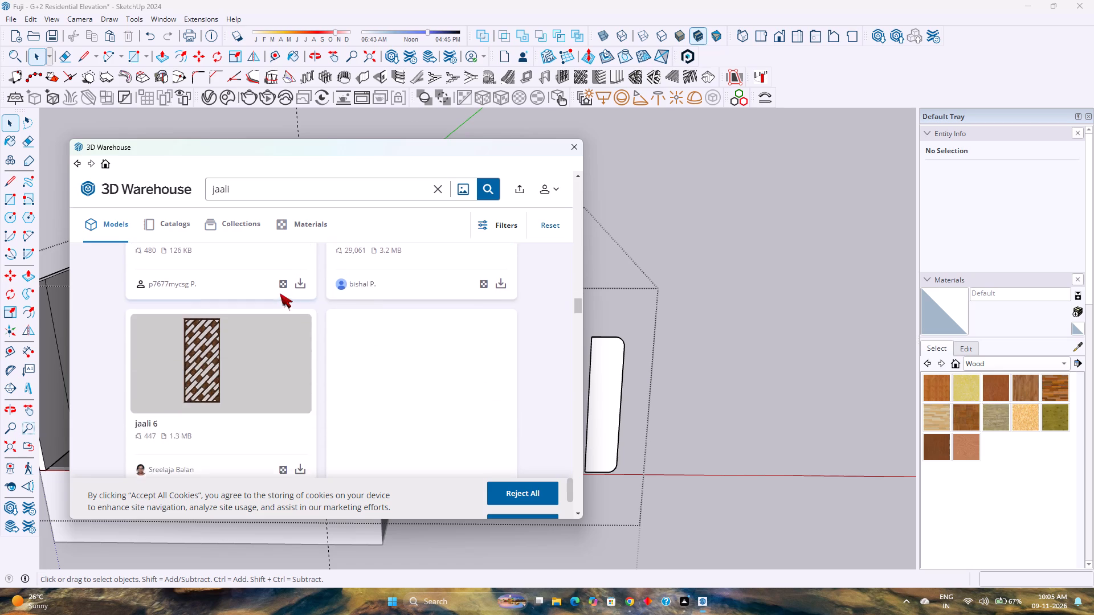
scroll(280, 293, up, 2)
scroll(280, 292, down, 7)
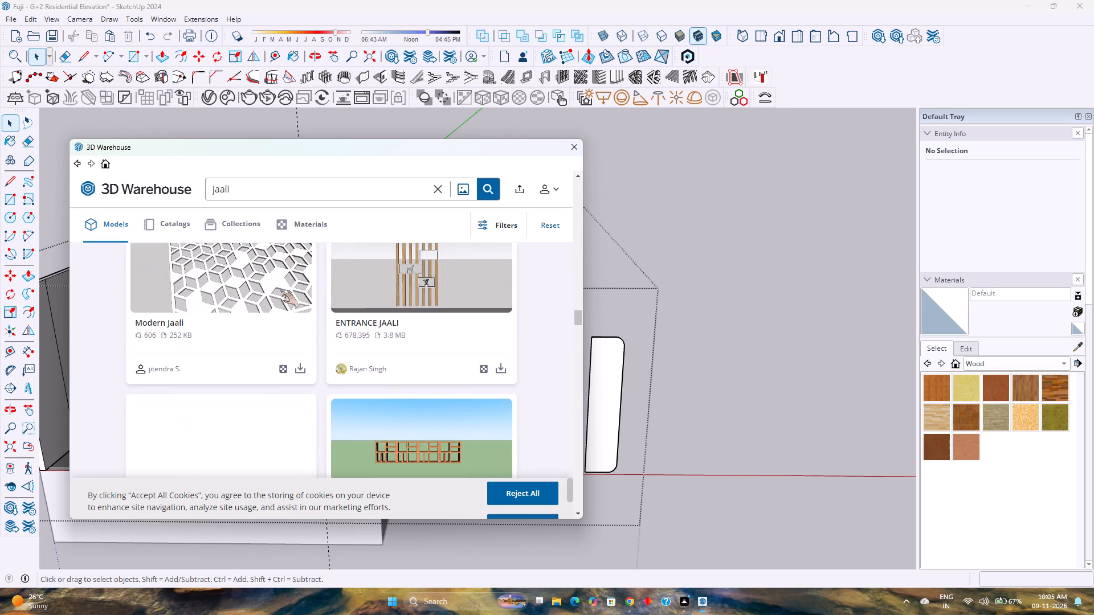
scroll(280, 290, down, 5)
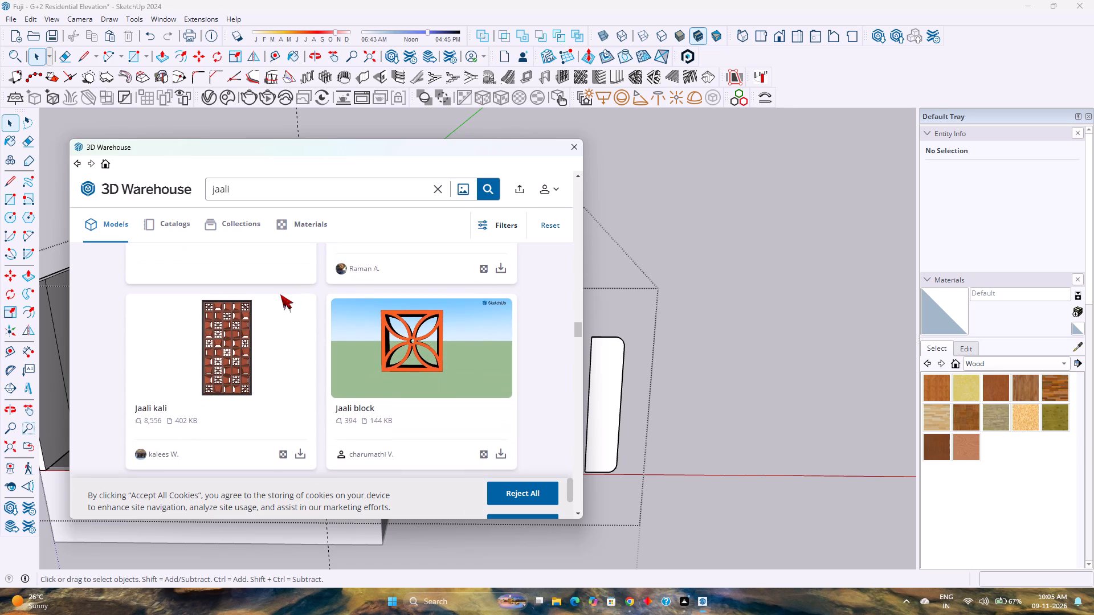
scroll(304, 304, down, 1)
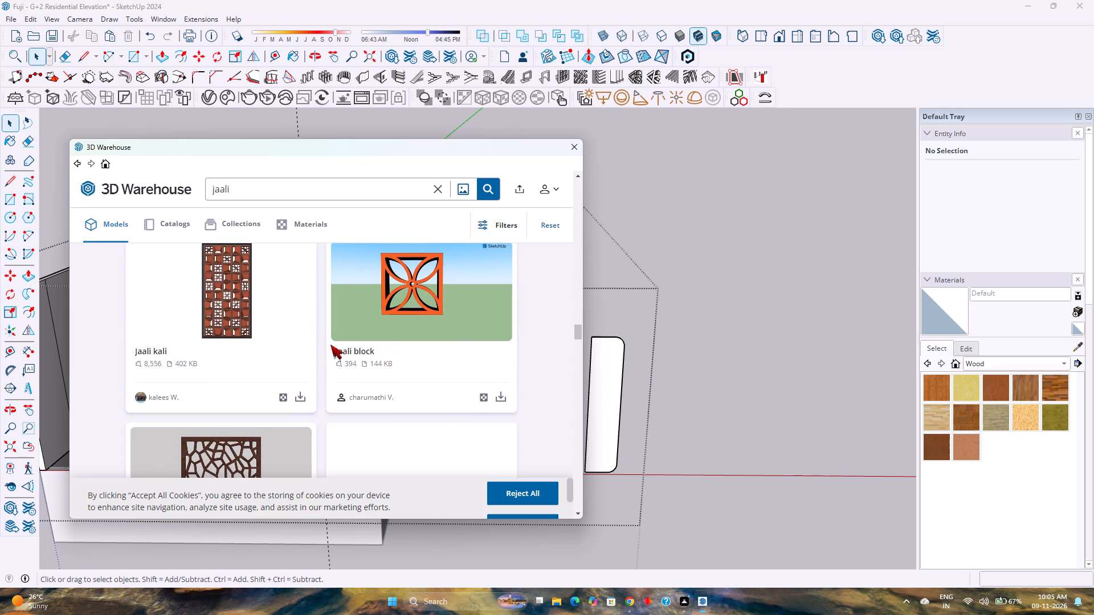
Extend the 3D Warehouse model search to "jaali blocks".
click(264, 188)
key(space)
text(blo)
key(c)
text(ks)
key(Return)
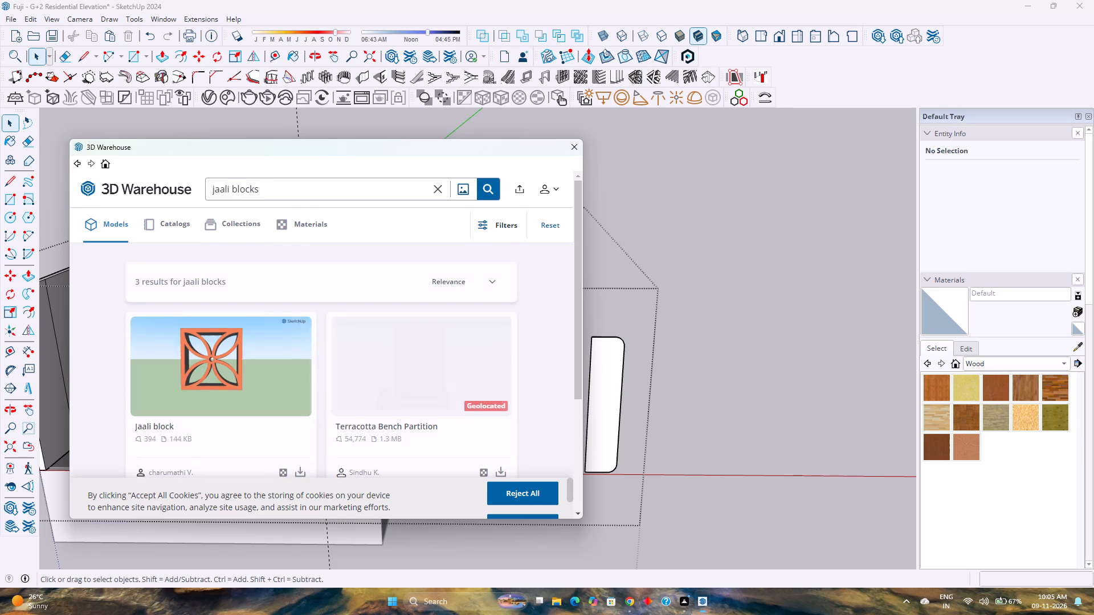
Download the "Jaali block" model directly into the scene and place it on the upper square corner of the solid white panel.
scroll(279, 318, down, 1)
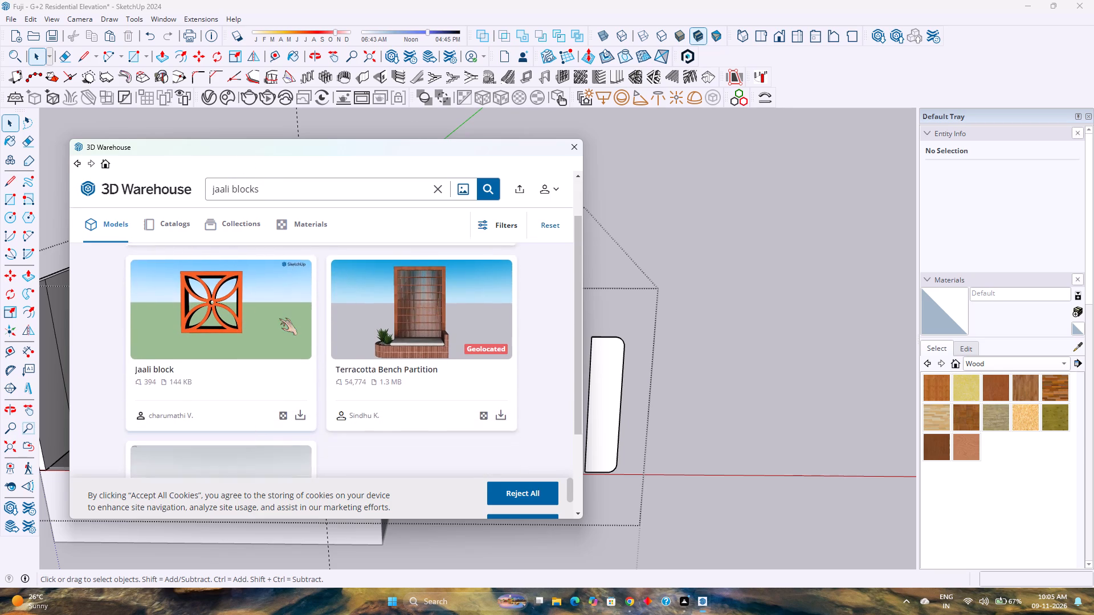
scroll(279, 318, down, 6)
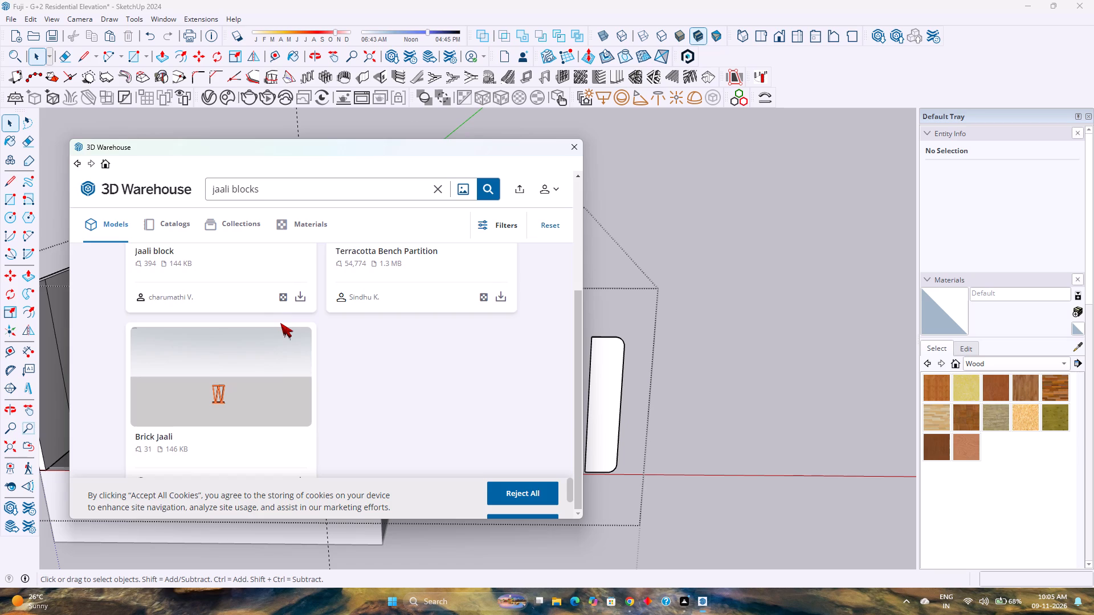
scroll(280, 323, down, 4)
scroll(282, 323, up, 5)
scroll(282, 325, down, 4)
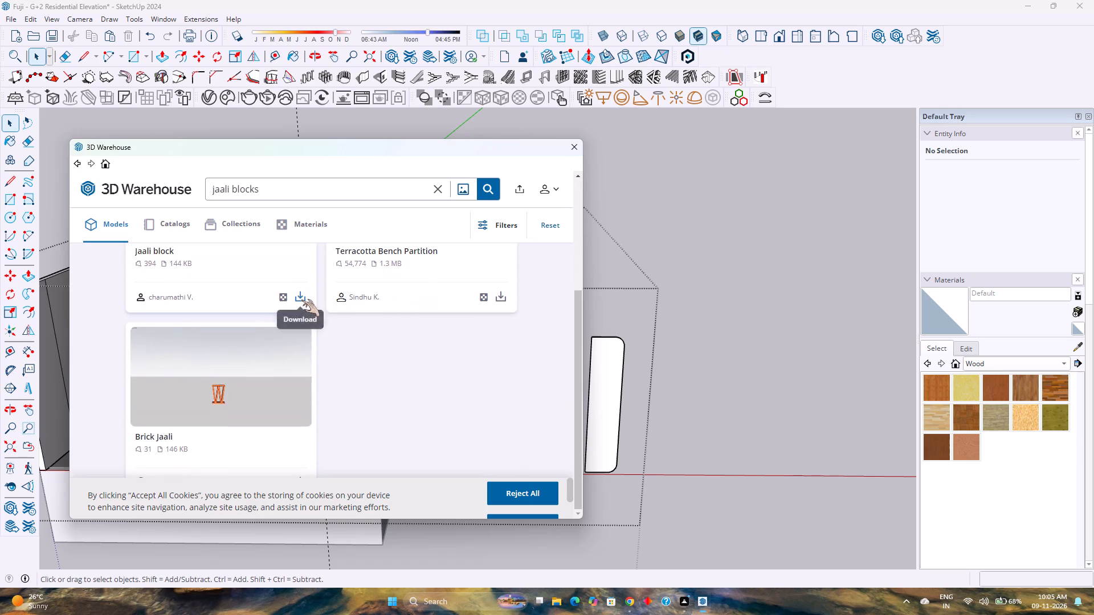
click(301, 300)
click(292, 342)
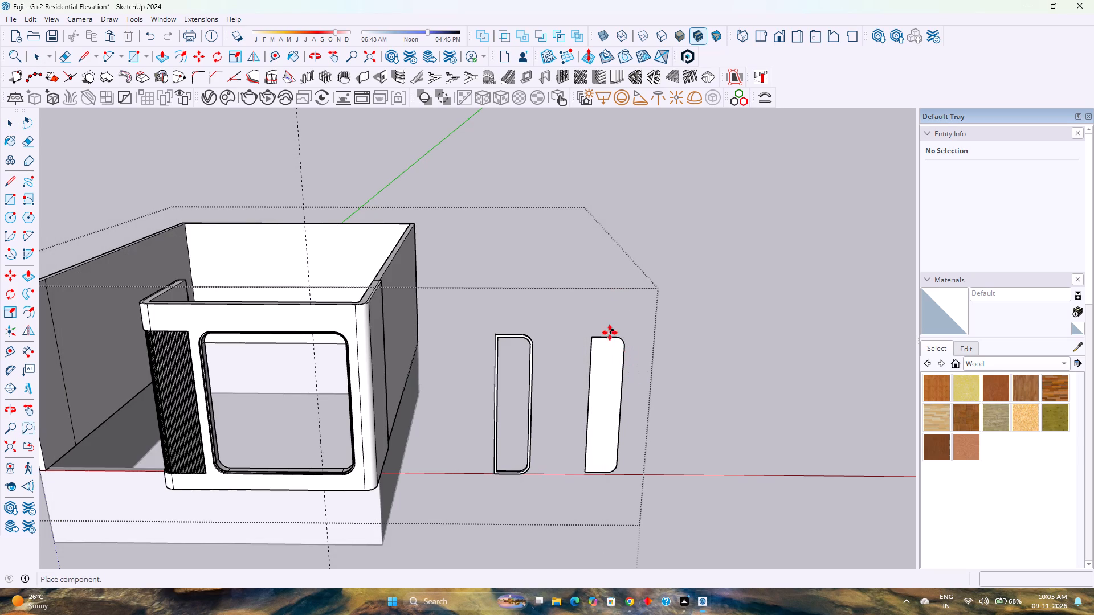
scroll(610, 333, up, 13)
scroll(563, 371, up, 4)
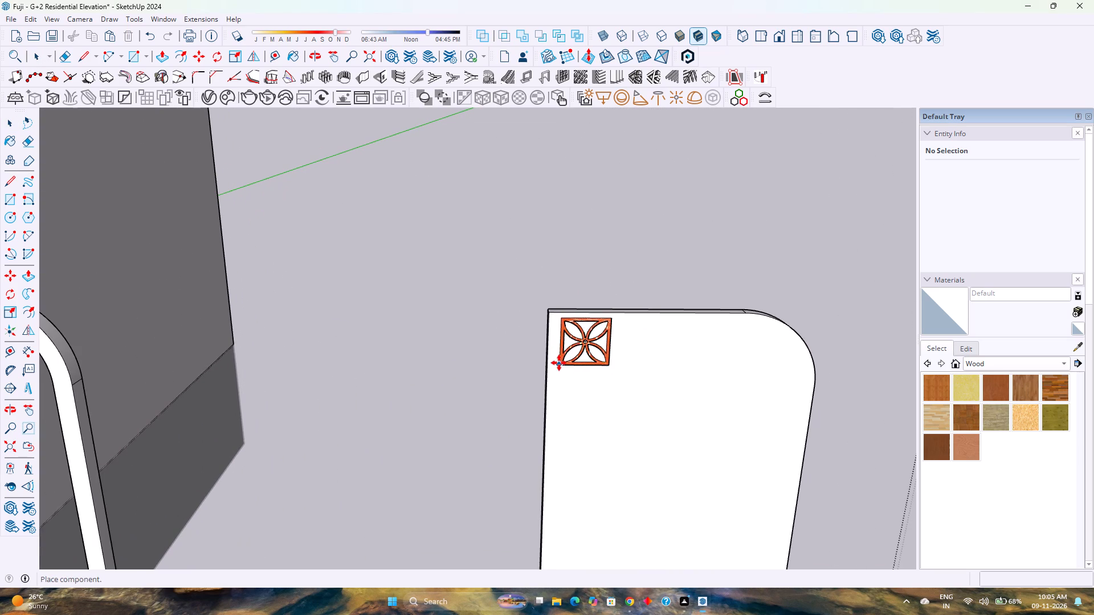
click(549, 314)
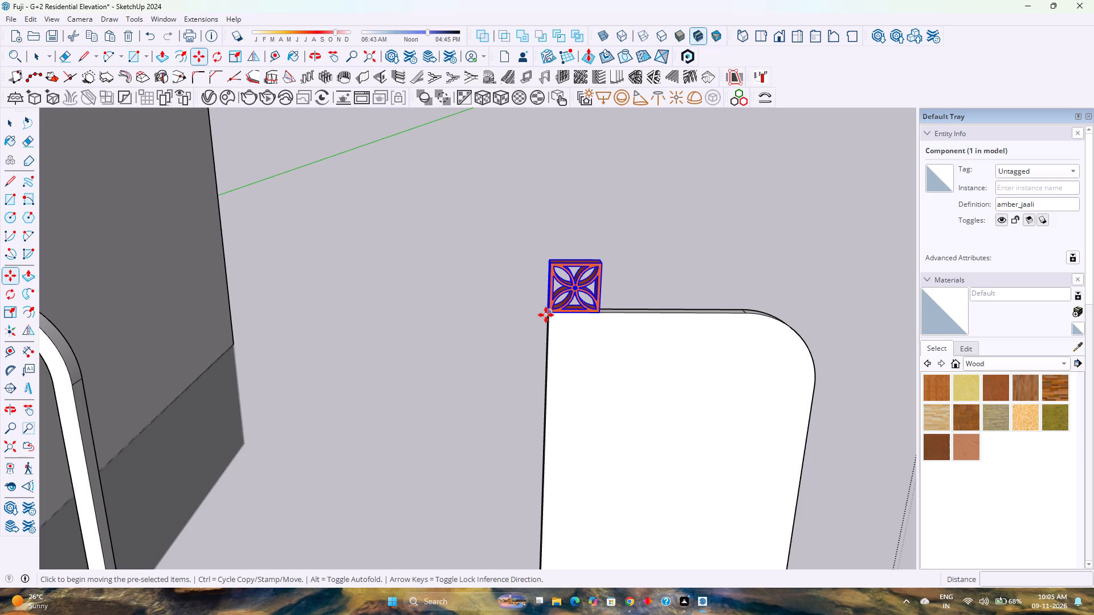
Copy the jaali block sideways by its own width and array it x4 to form a row of five adjoining blocks.
scroll(546, 315, up, 5)
scroll(546, 315, down, 2)
click(572, 293)
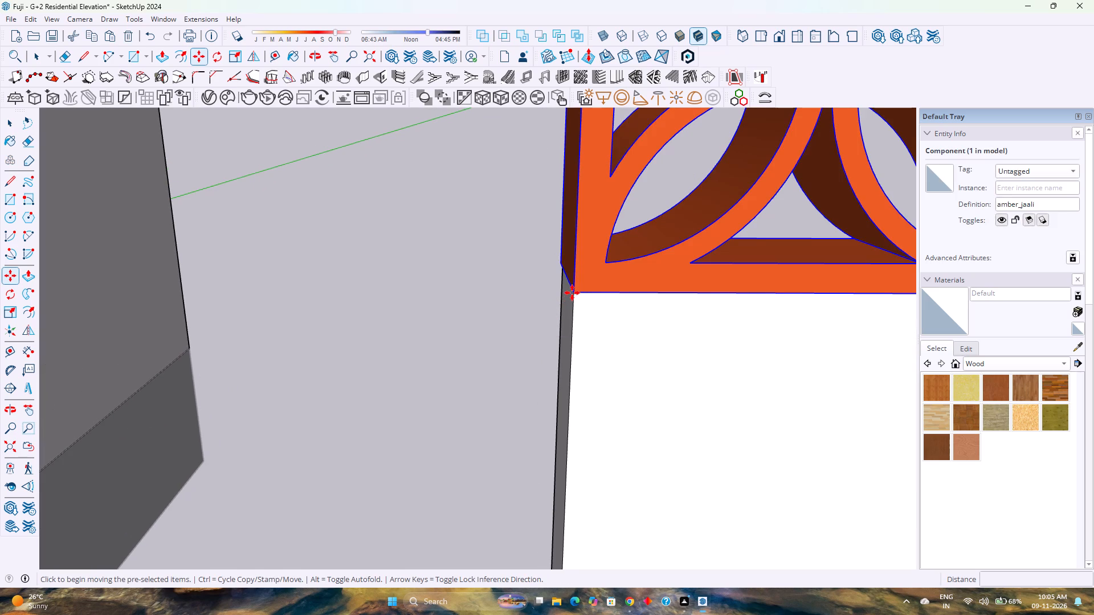
scroll(574, 293, down, 8)
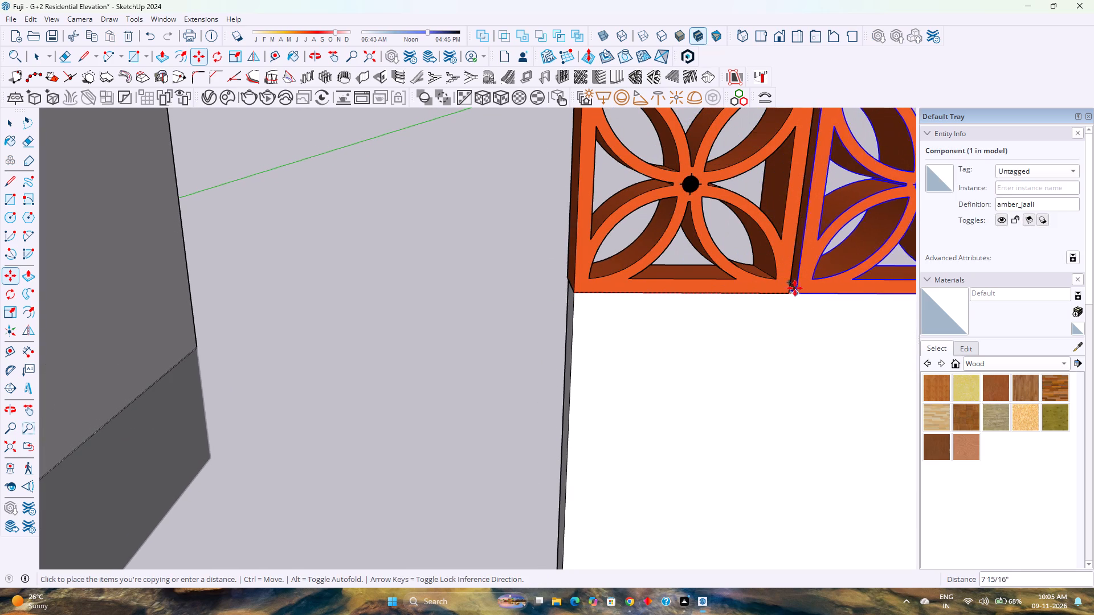
click(790, 289)
scroll(626, 372, down, 11)
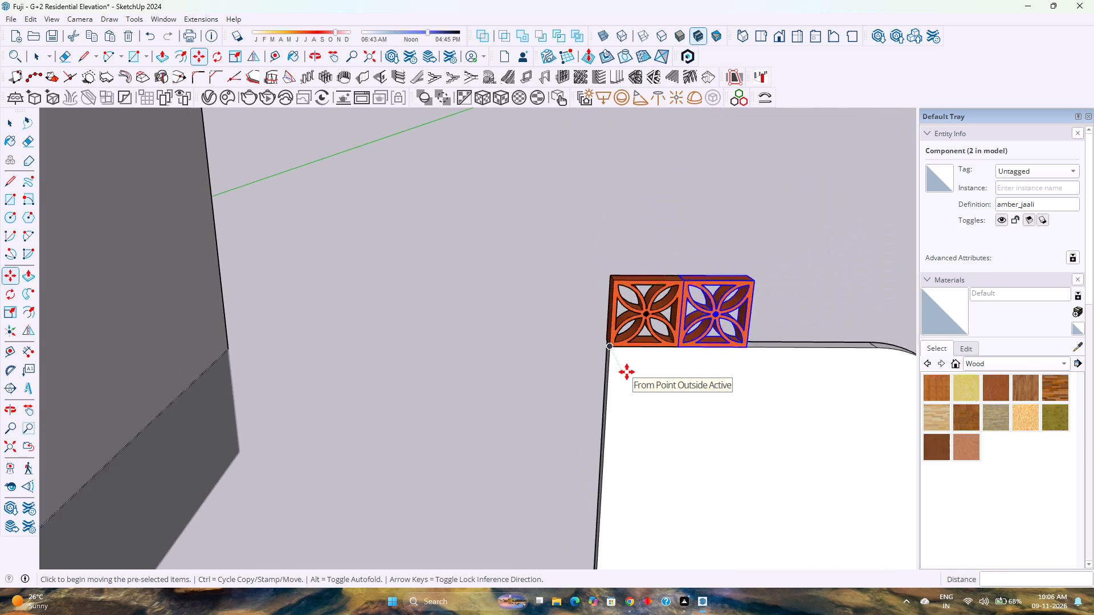
scroll(627, 372, down, 6)
text(*5)
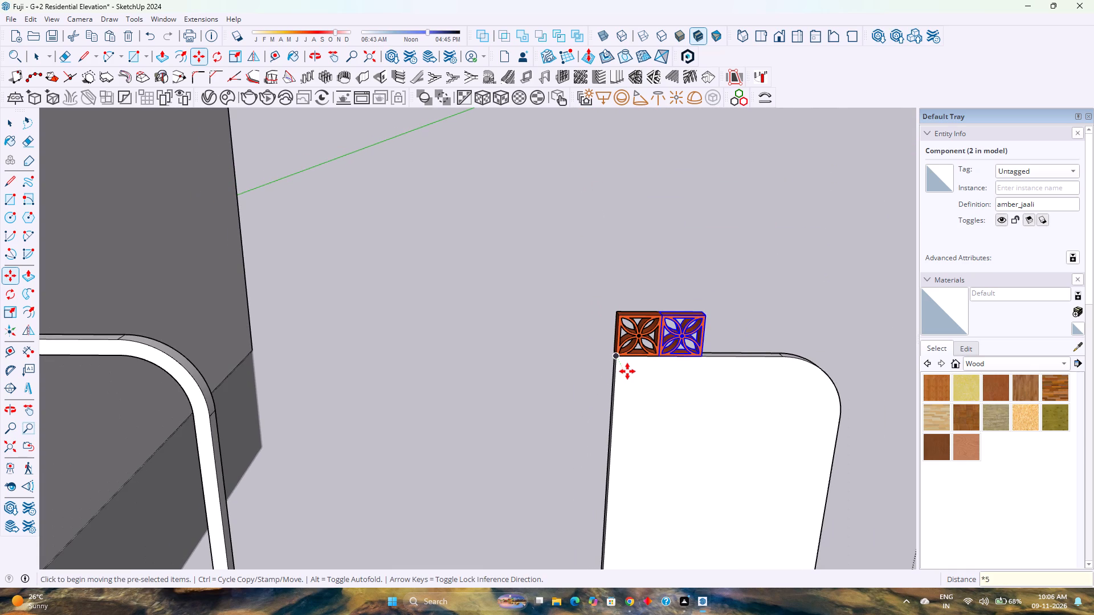
key(Return)
text(*4)
key(Return)
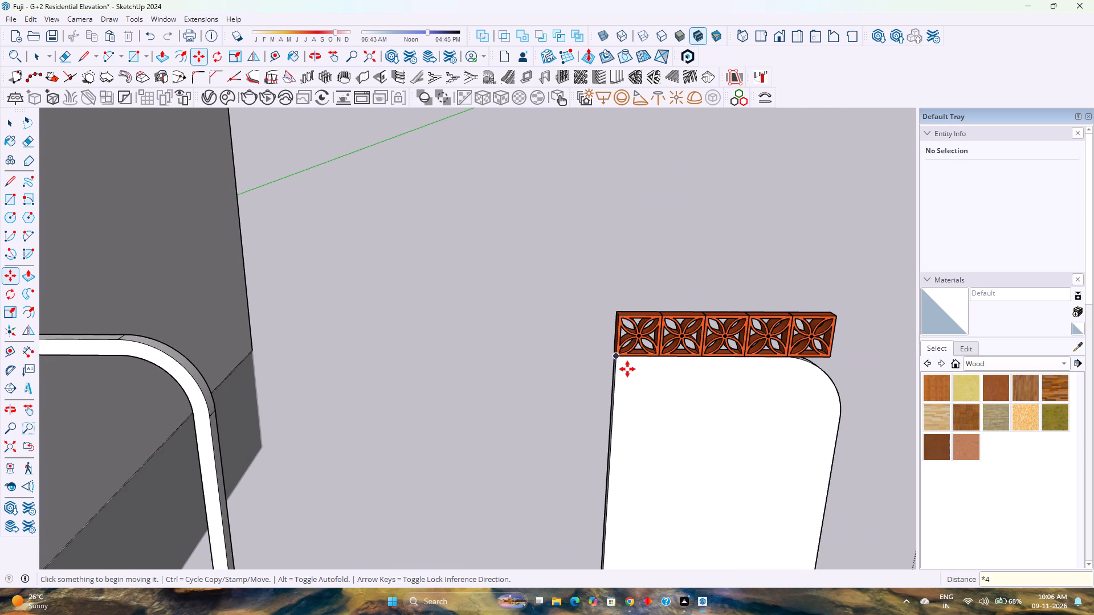
Select all five jaali blocks and move the row 6' along the red axis, clear of the white panel.
key(space)
click(646, 335)
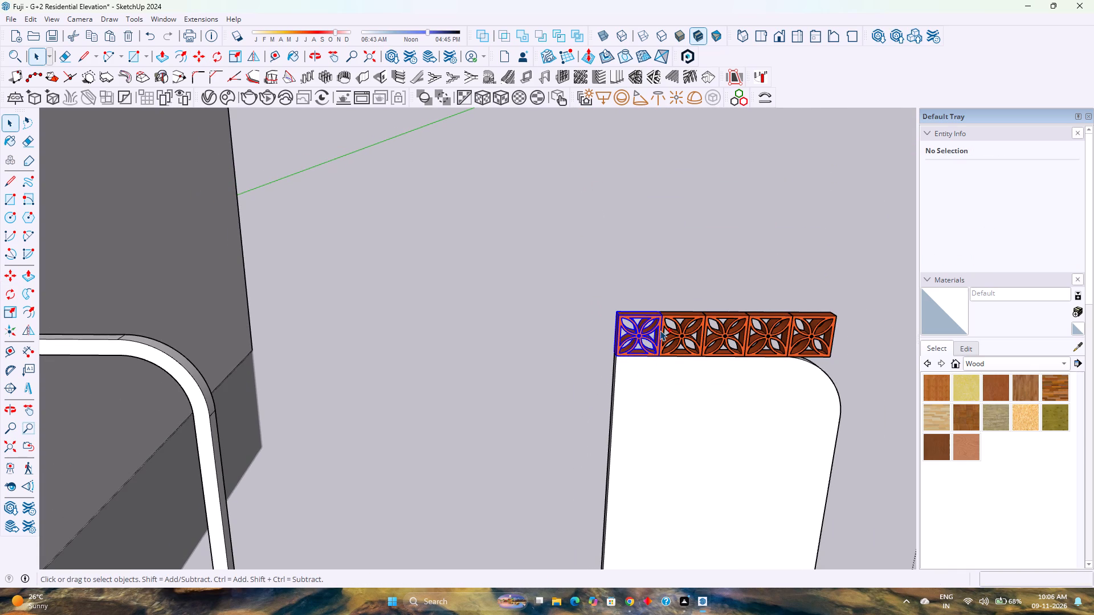
ctrl+click(680, 322)
ctrl+click(730, 332)
ctrl+click(762, 331)
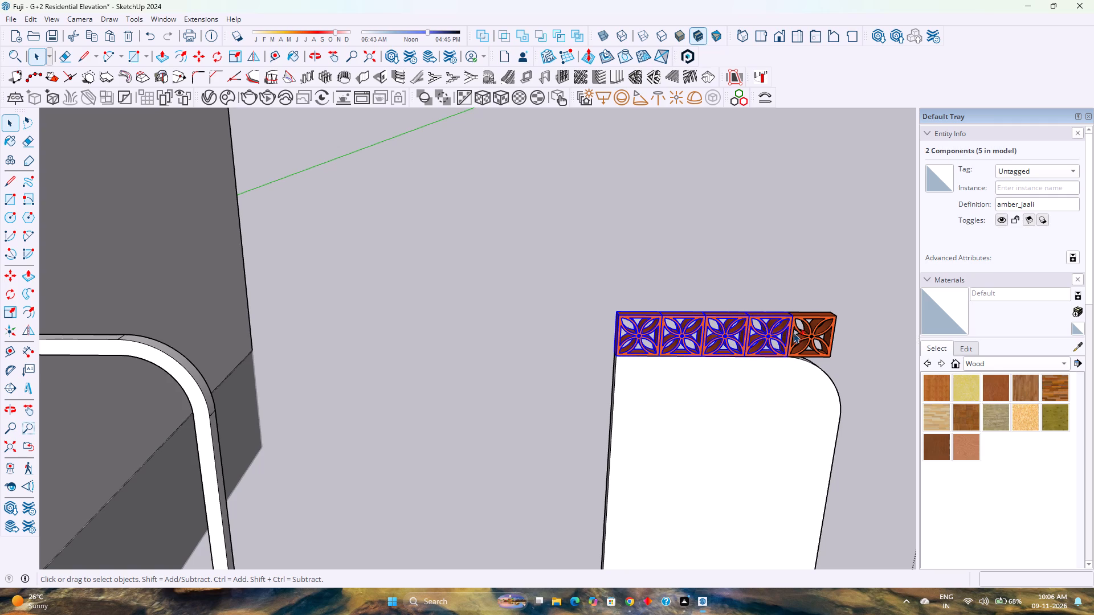
ctrl+click(795, 333)
key(m)
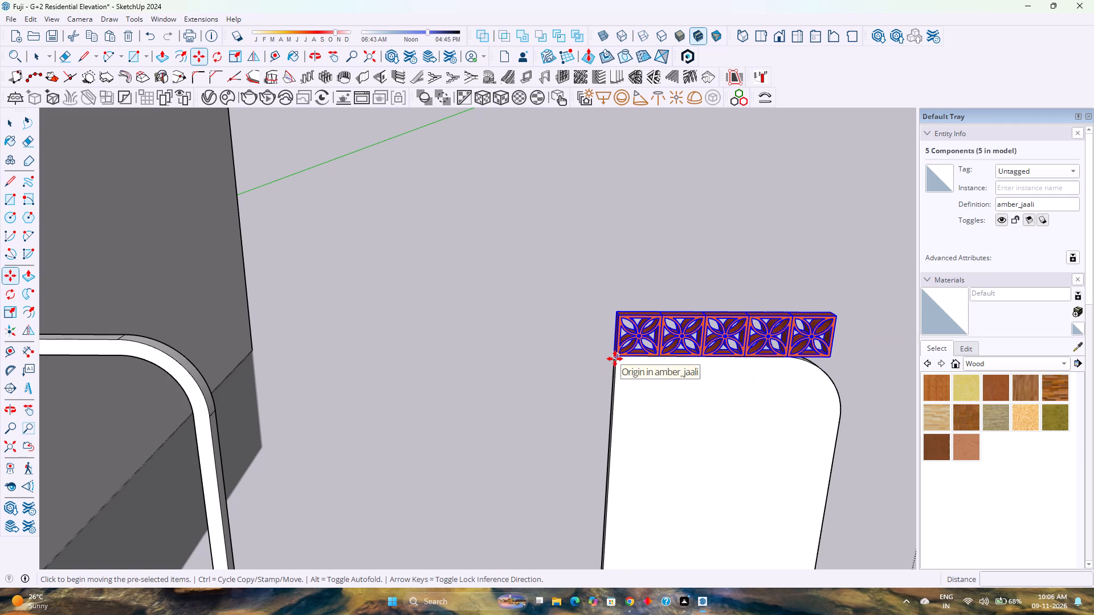
click(615, 359)
scroll(766, 359, down, 2)
shift+middle_drag(766, 359, 612, 342)
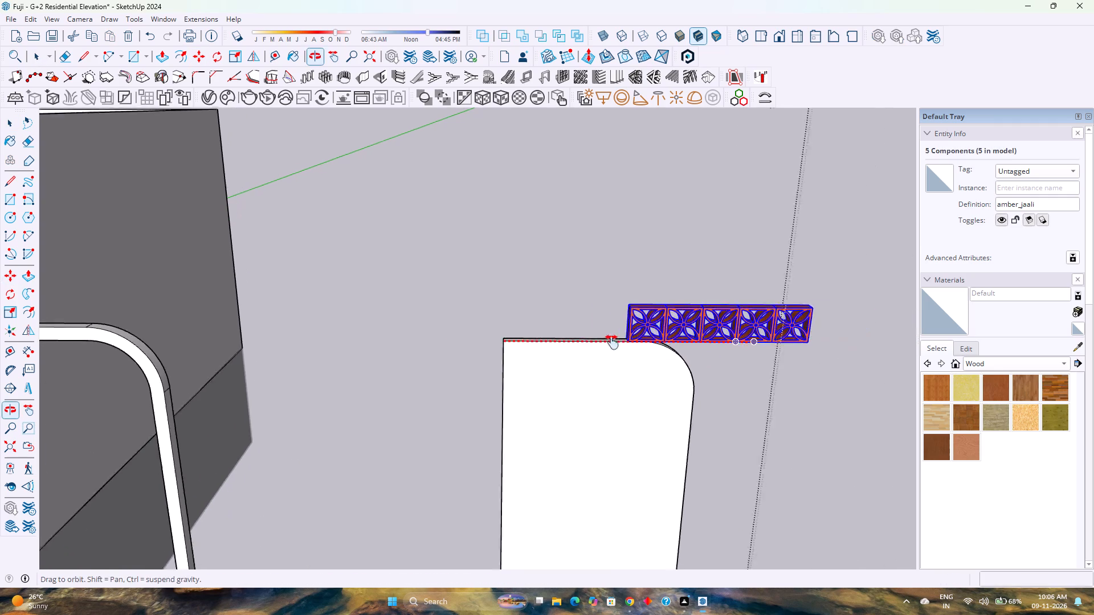
shift+middle_drag(612, 342, 574, 341)
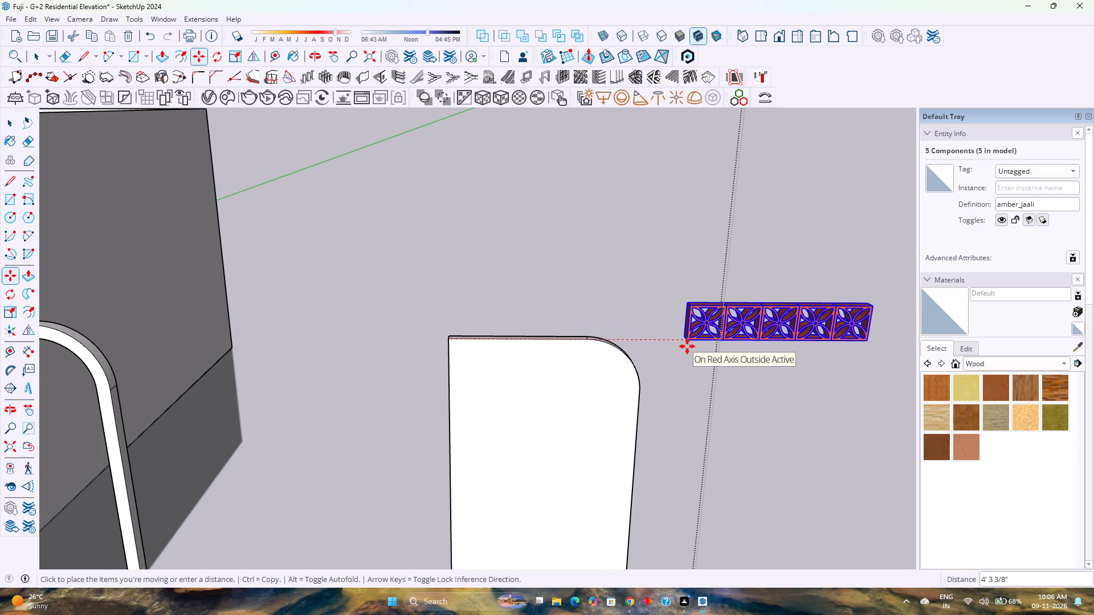
text(6')
key(Return)
Lower the row of jaali blocks along the blue axis by about 7 11/16" so its top aligns with the white panel's top edge.
scroll(687, 346, down, 2)
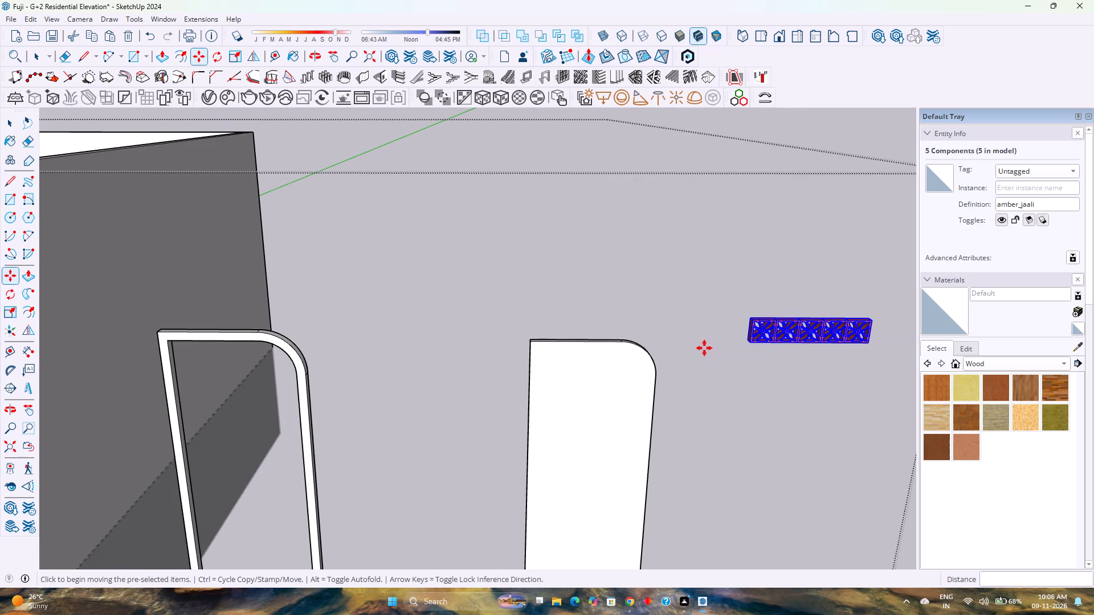
click(753, 318)
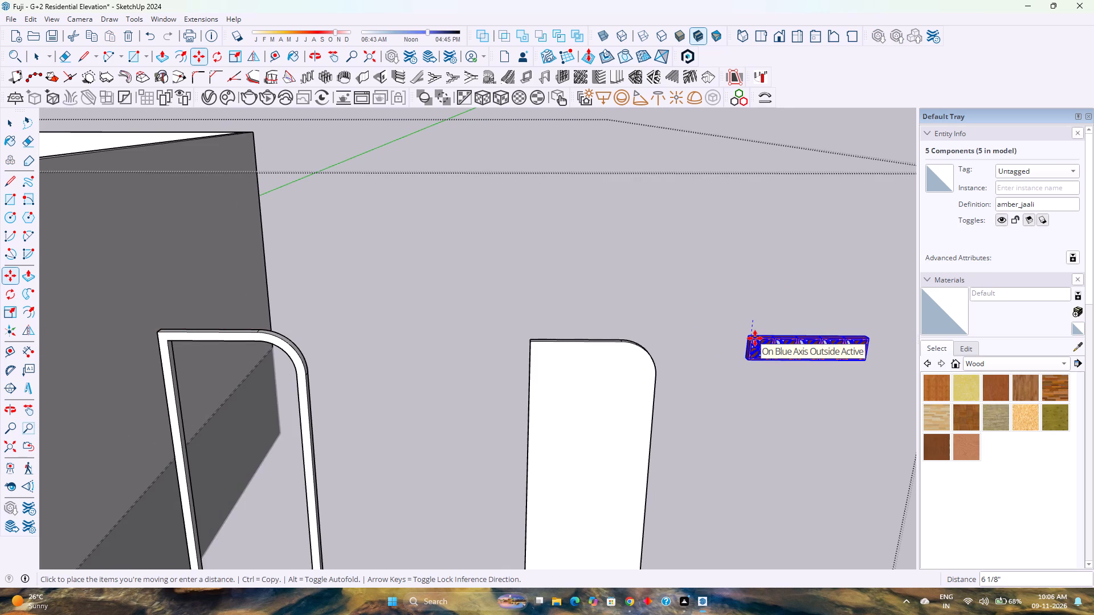
key(Up)
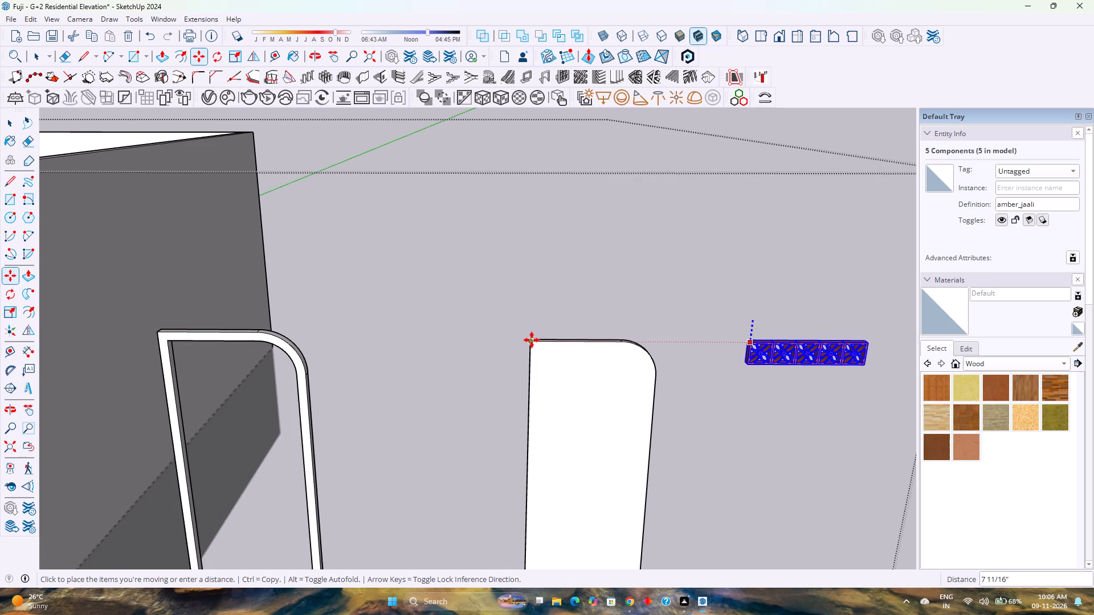
click(532, 341)
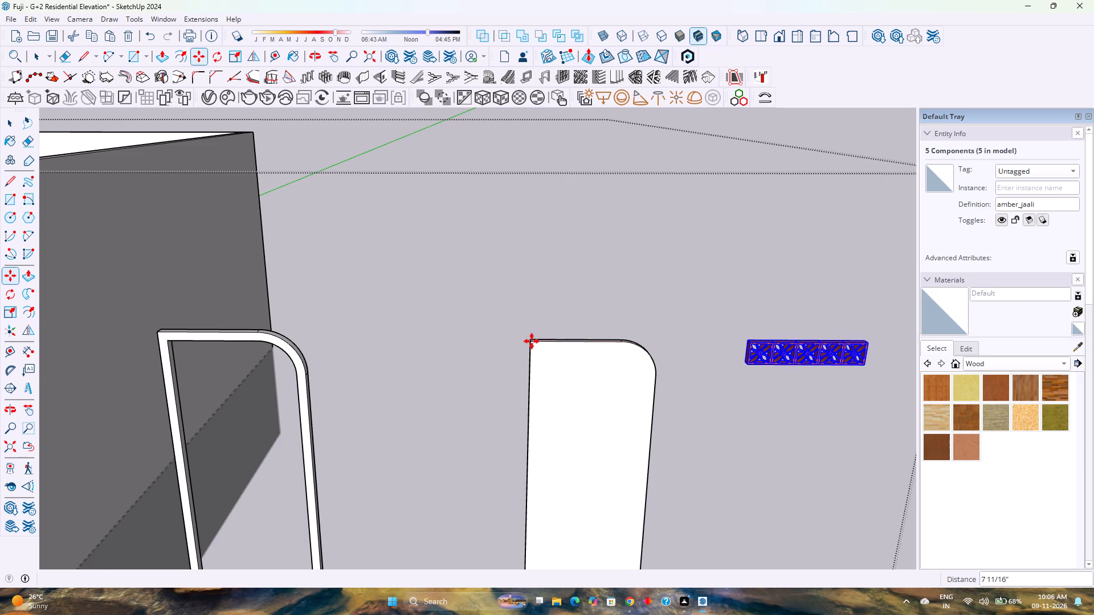
Copy the row of five jaali blocks straight down by 7 11/16" and array it x25 to cover the white panel's height.
scroll(574, 350, down, 4)
scroll(688, 342, up, 4)
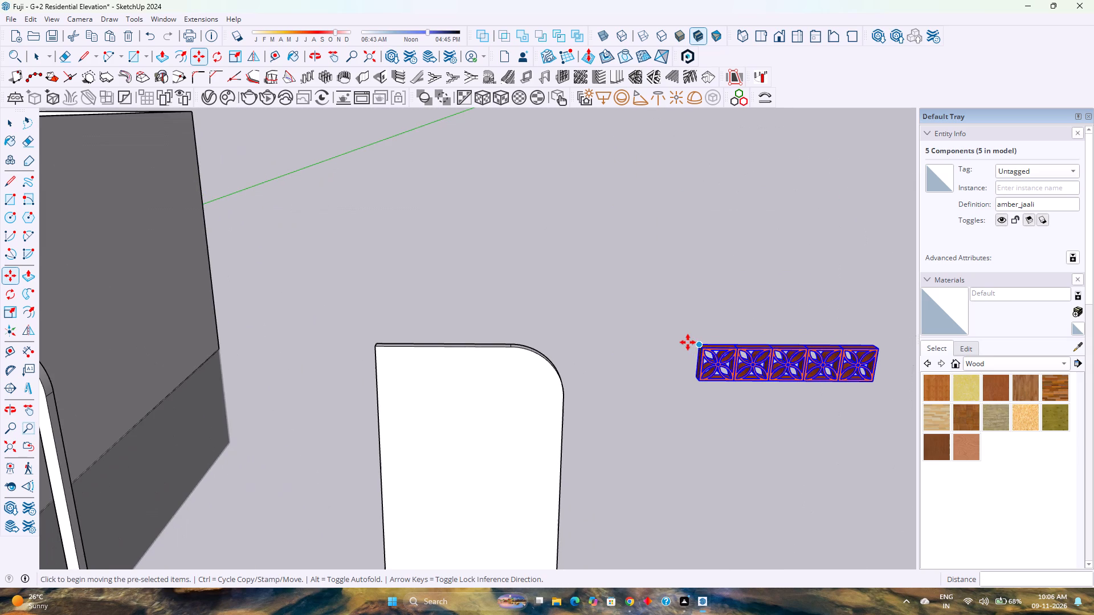
scroll(705, 345, up, 10)
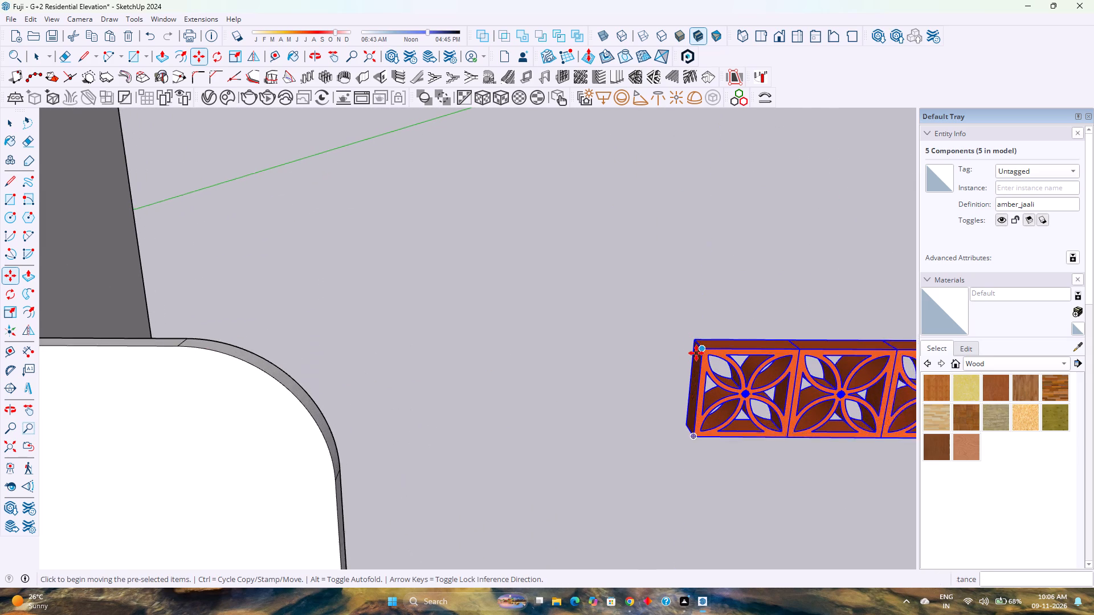
scroll(696, 353, up, 1)
click(704, 348)
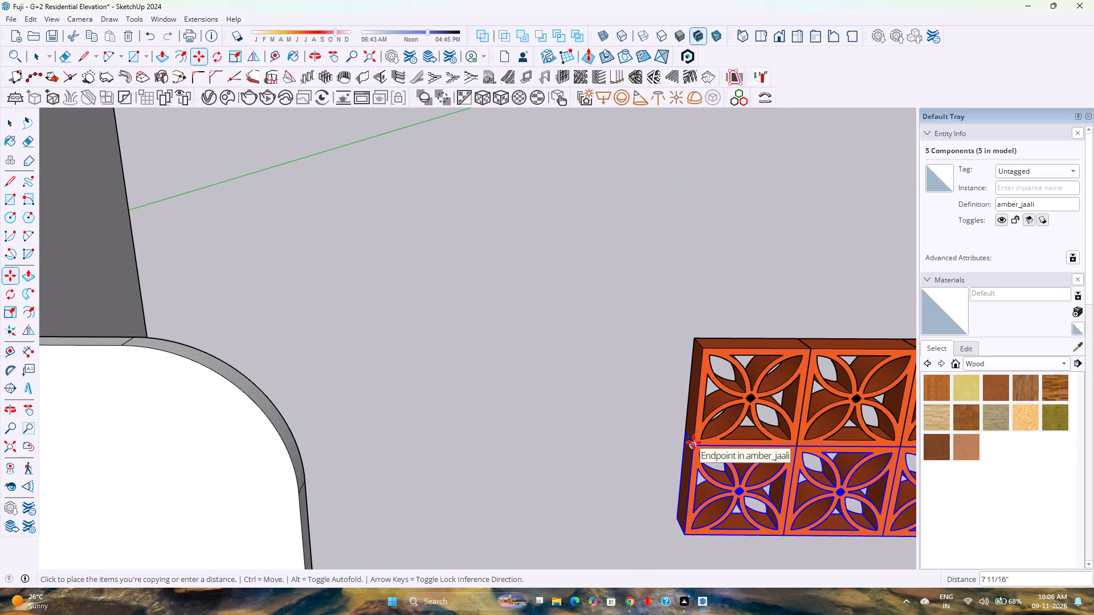
click(695, 444)
scroll(652, 356, down, 14)
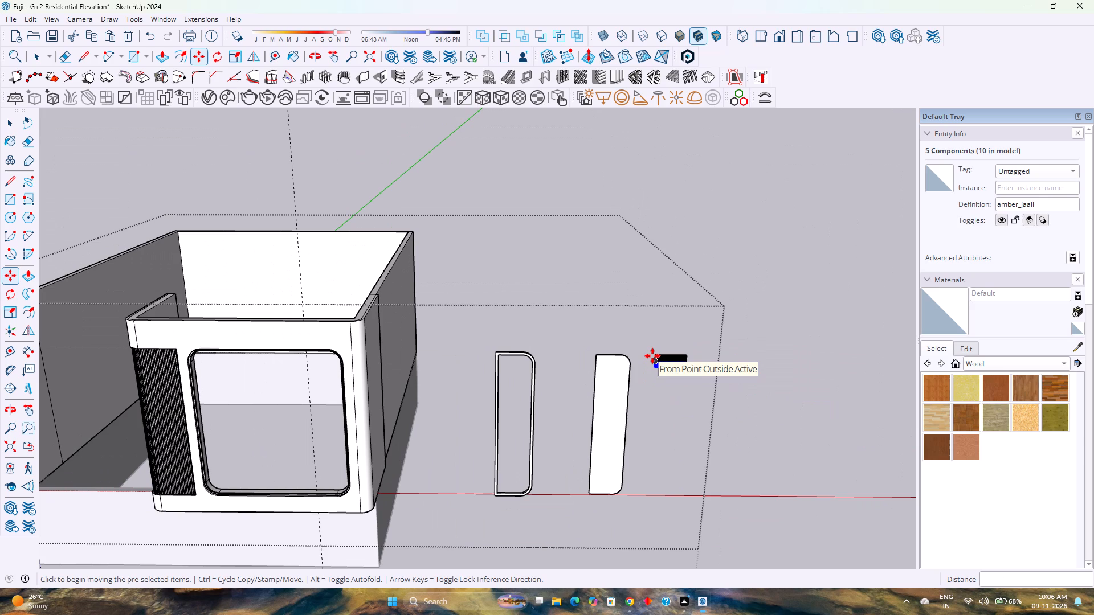
text(*10)
key(Return)
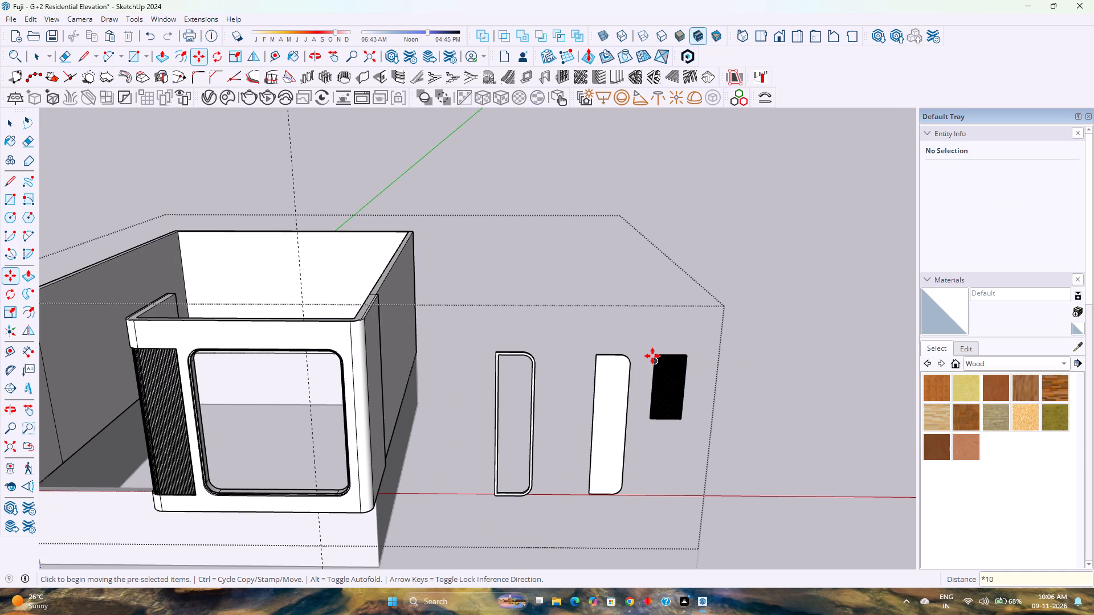
text(*30)
key(Return)
text(*25)
key(Return)
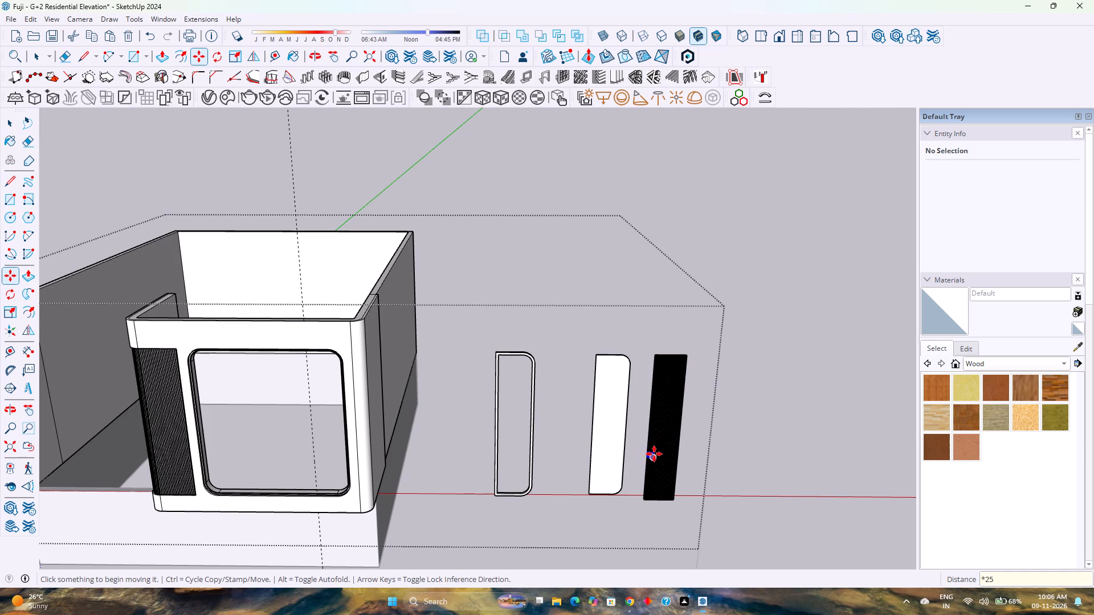
Select all the arrayed jaali blocks and make them a single group.
scroll(654, 454, up, 11)
key(space)
scroll(660, 434, up, 4)
scroll(660, 434, down, 3)
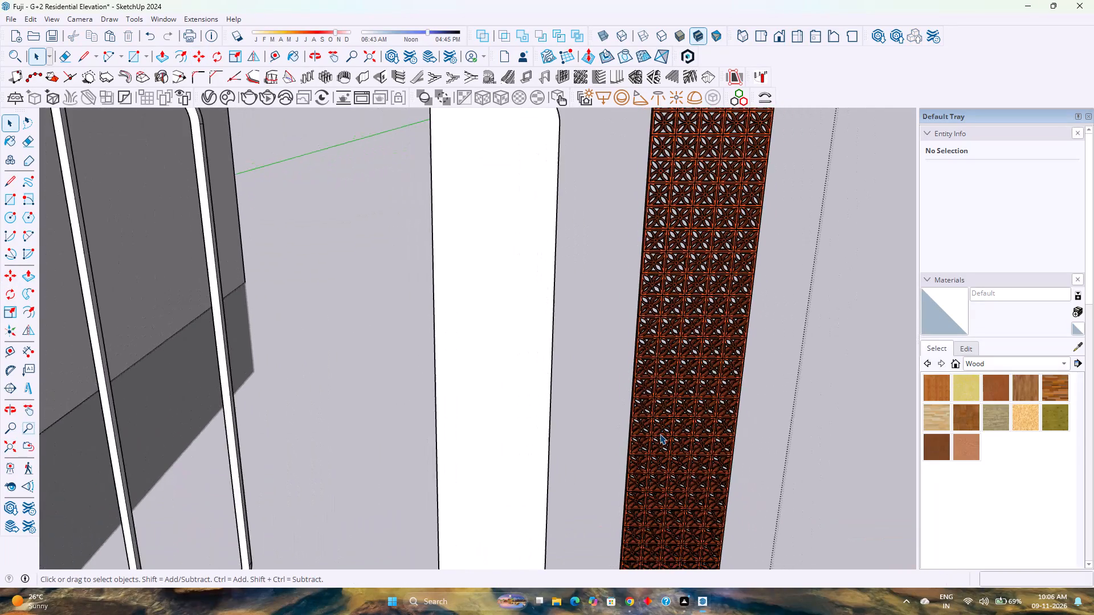
scroll(660, 434, down, 5)
drag(630, 196, 746, 557)
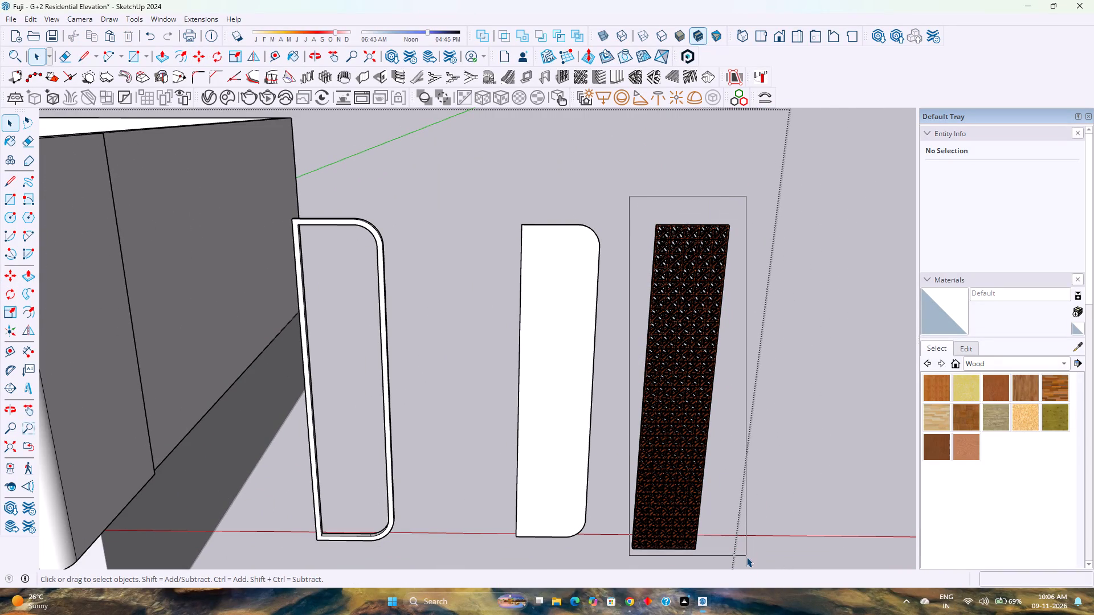
drag(746, 557, 746, 568)
right_click(695, 407)
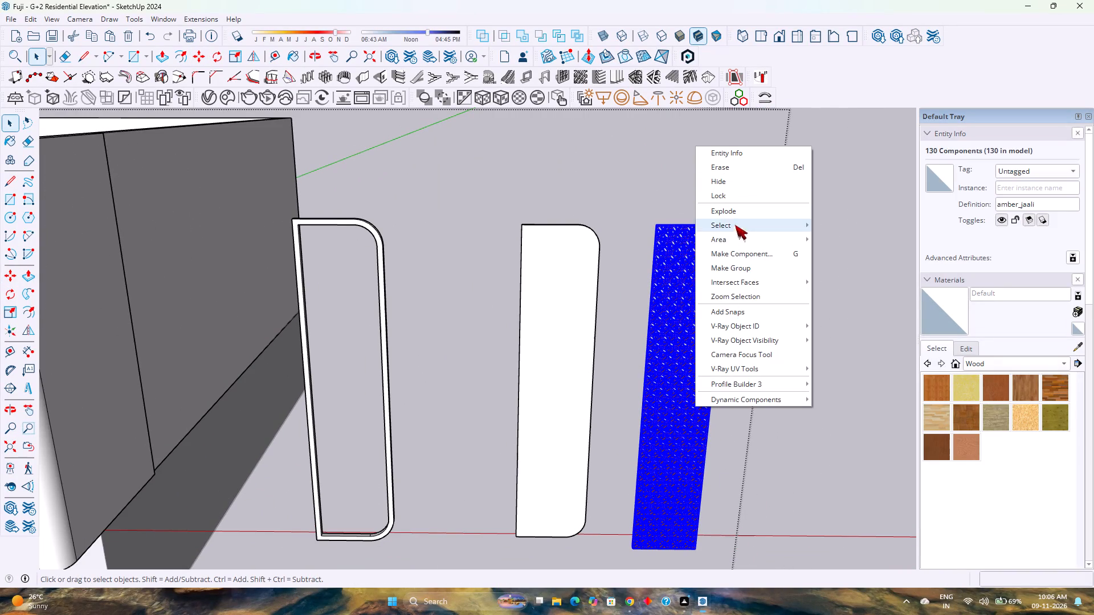
click(749, 264)
Select the solid white panel's geometry and make it a group.
drag(485, 237, 550, 401)
drag(464, 158, 601, 568)
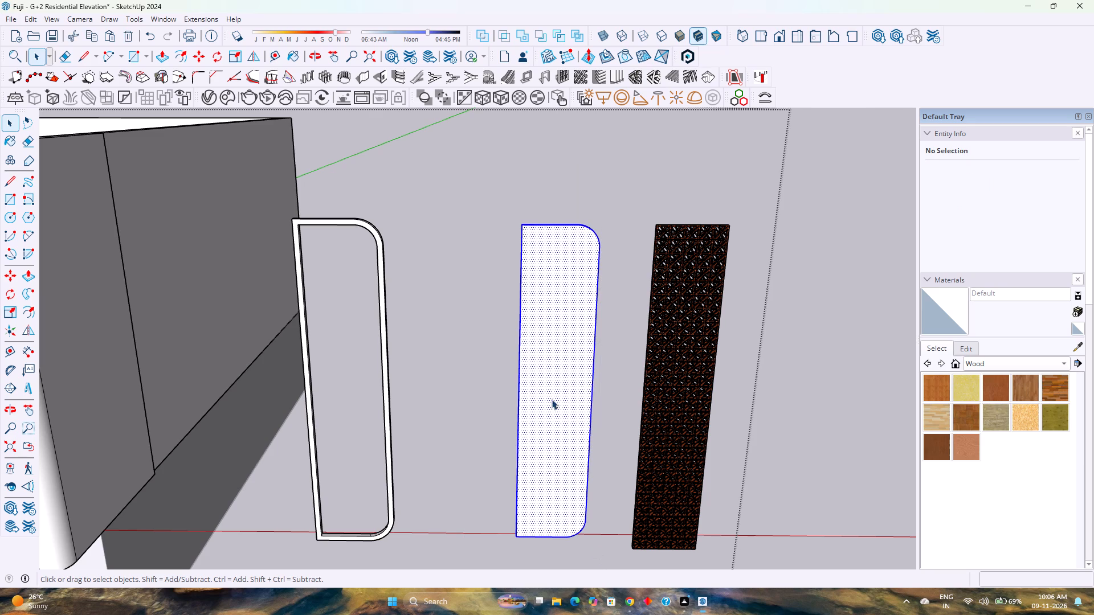
right_click(552, 396)
click(599, 130)
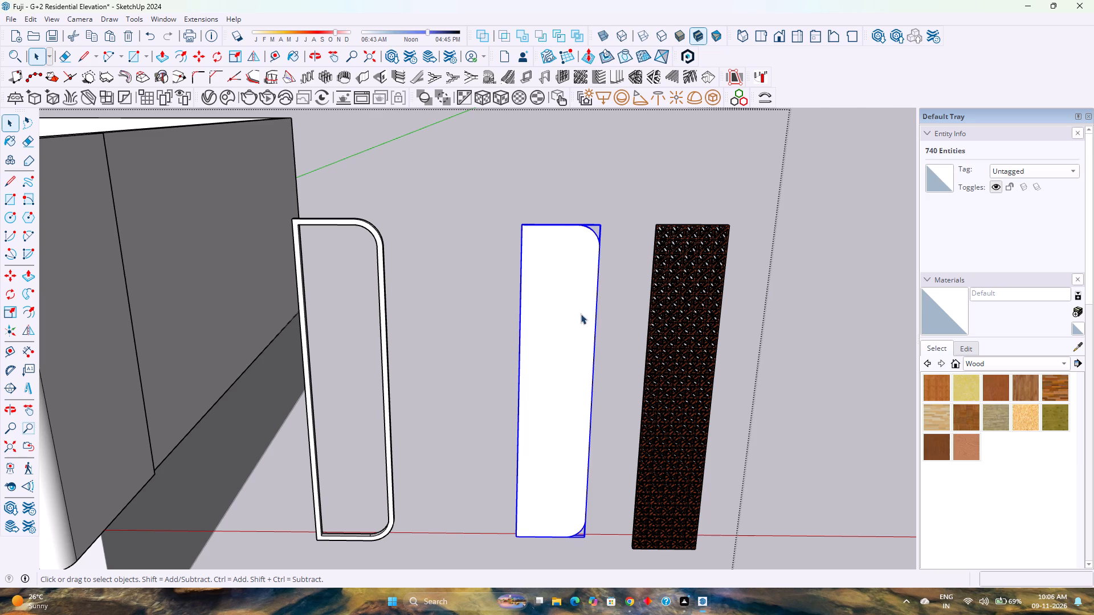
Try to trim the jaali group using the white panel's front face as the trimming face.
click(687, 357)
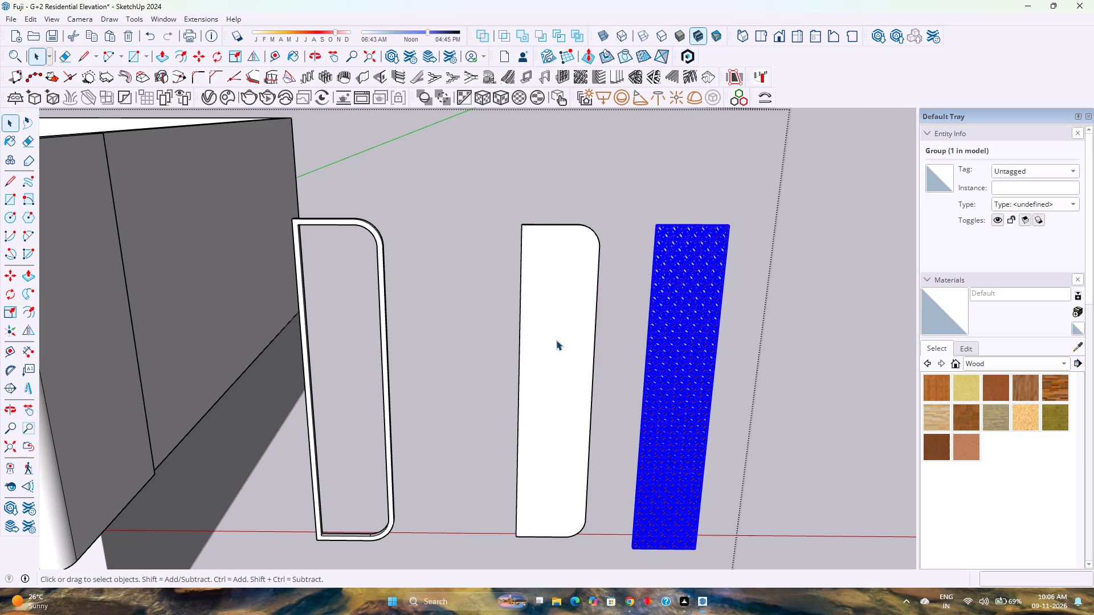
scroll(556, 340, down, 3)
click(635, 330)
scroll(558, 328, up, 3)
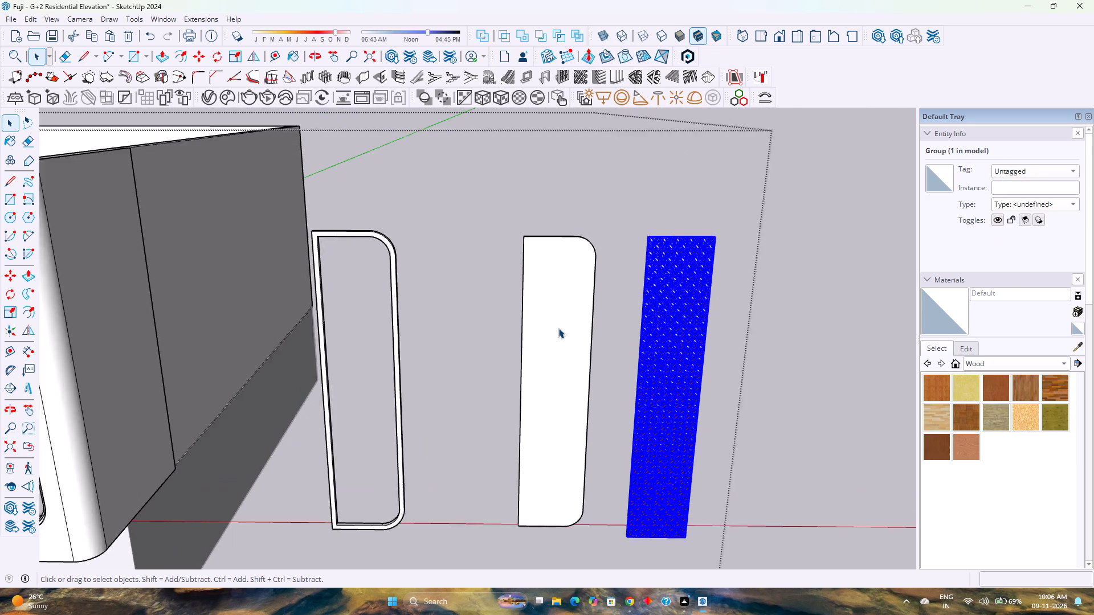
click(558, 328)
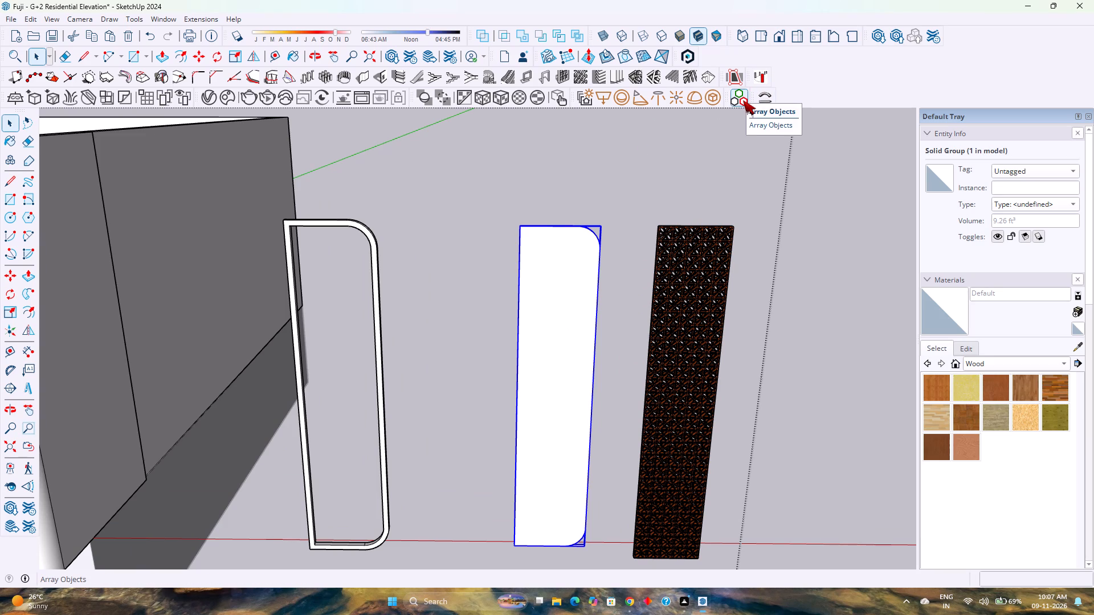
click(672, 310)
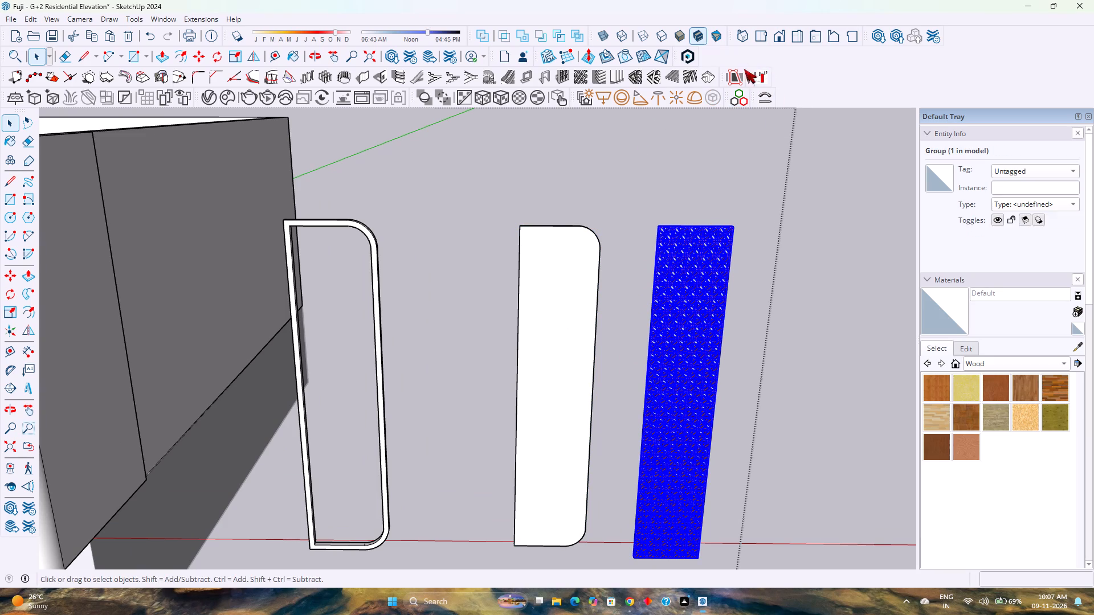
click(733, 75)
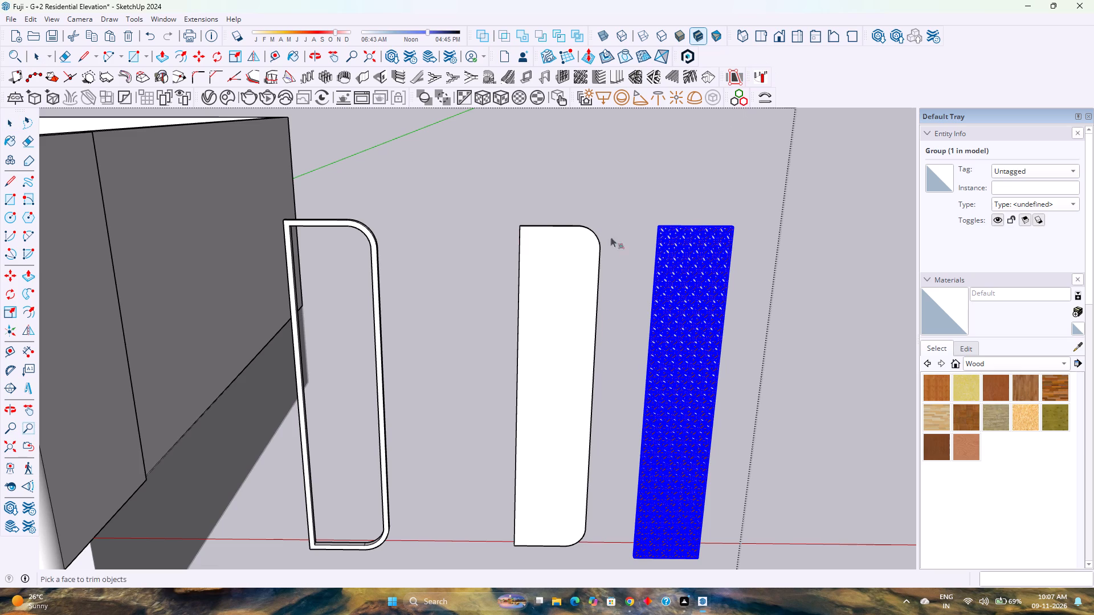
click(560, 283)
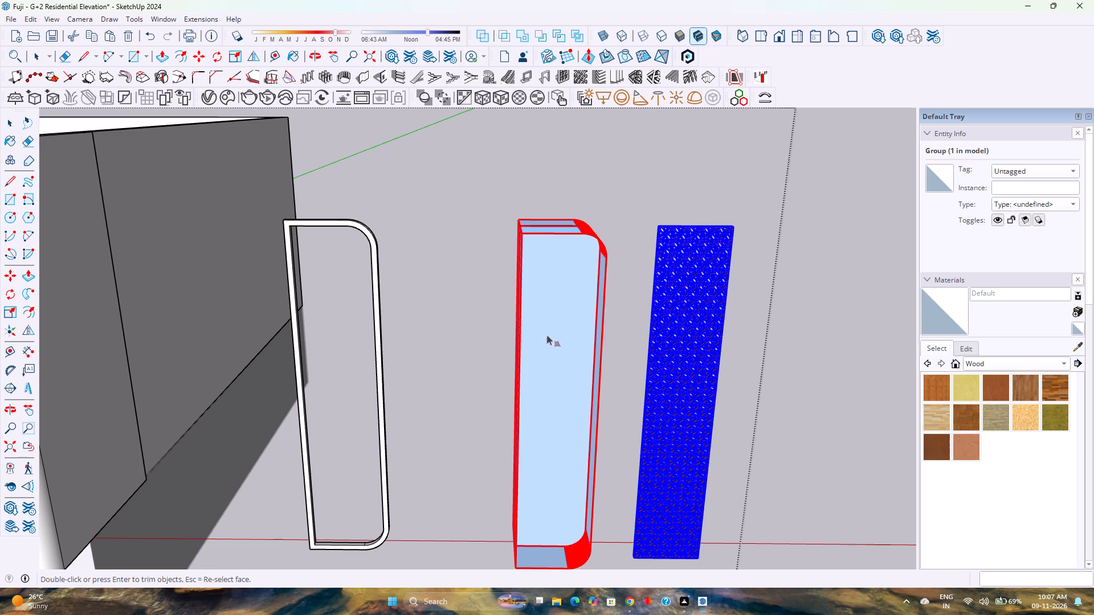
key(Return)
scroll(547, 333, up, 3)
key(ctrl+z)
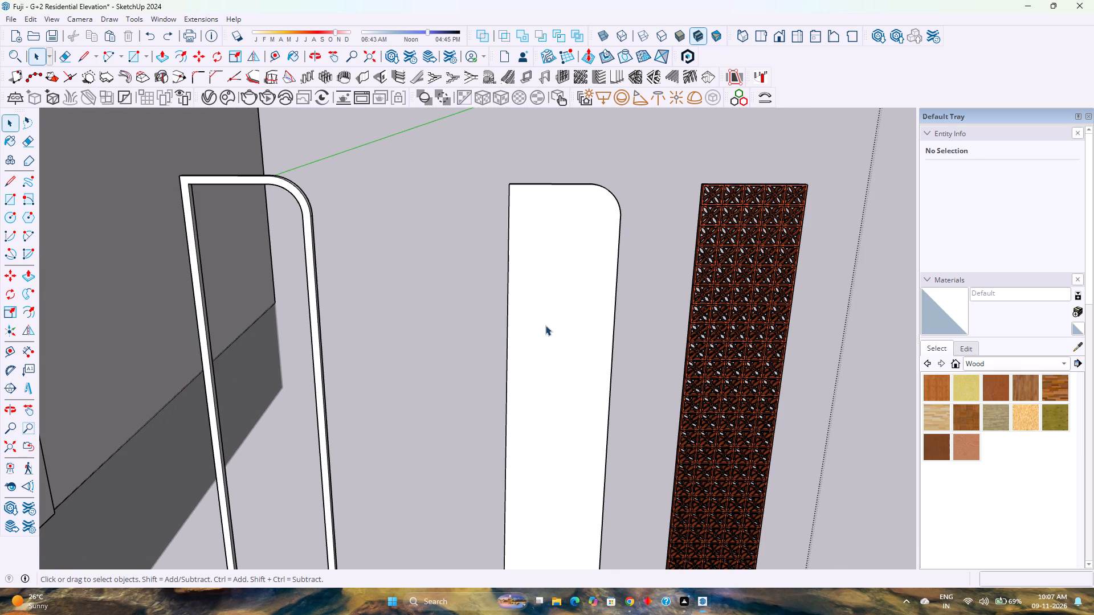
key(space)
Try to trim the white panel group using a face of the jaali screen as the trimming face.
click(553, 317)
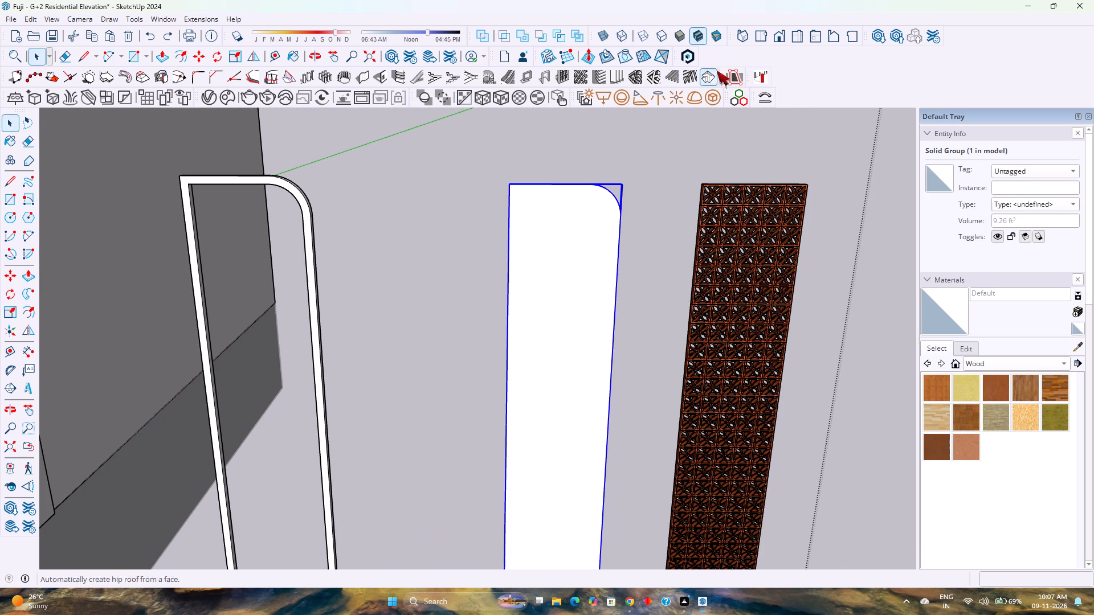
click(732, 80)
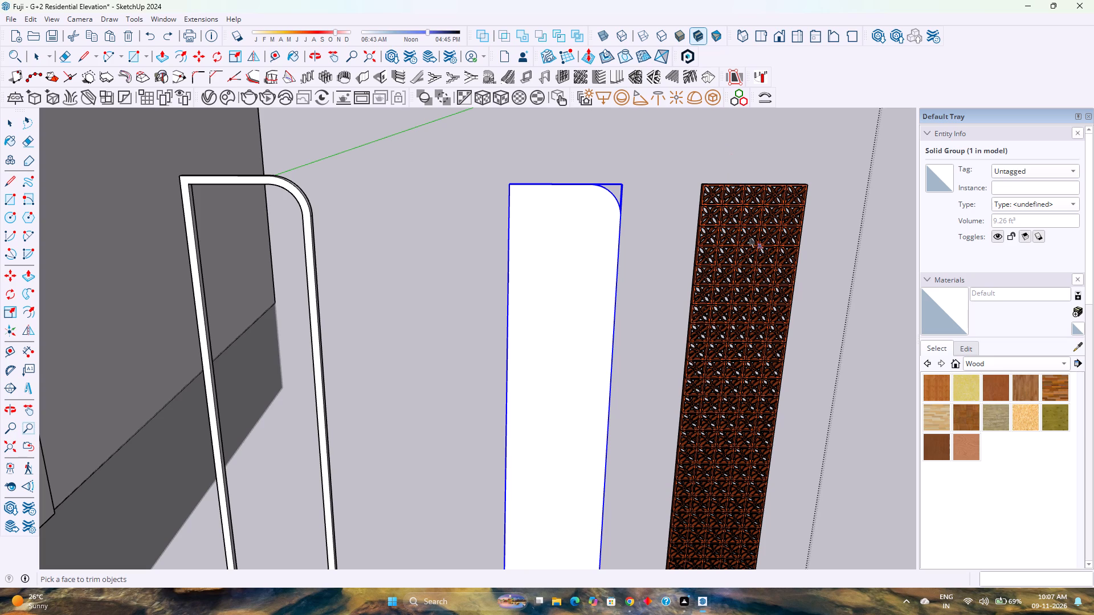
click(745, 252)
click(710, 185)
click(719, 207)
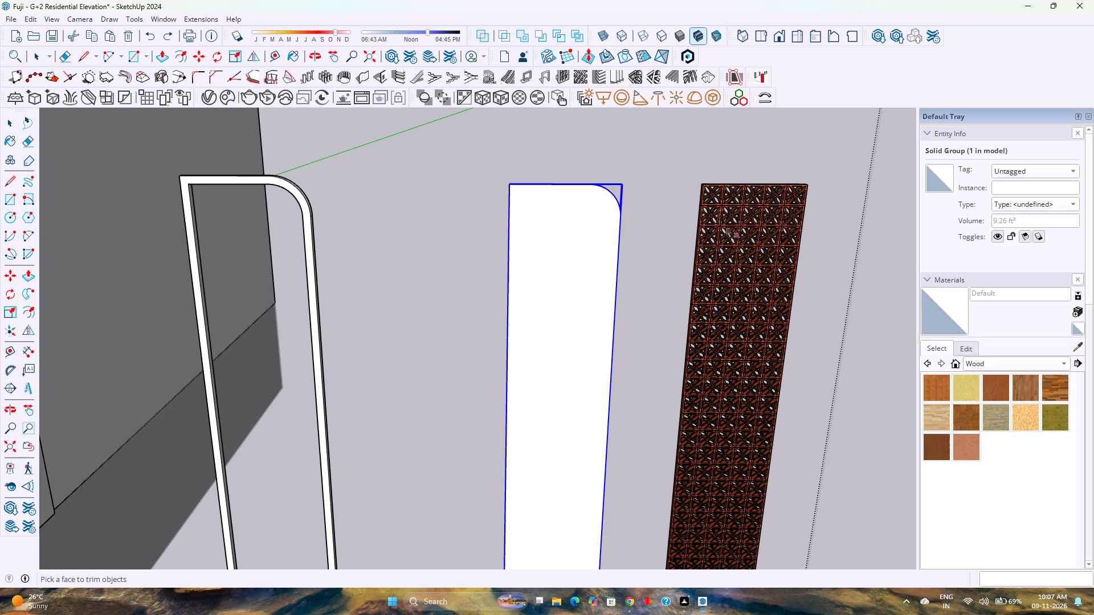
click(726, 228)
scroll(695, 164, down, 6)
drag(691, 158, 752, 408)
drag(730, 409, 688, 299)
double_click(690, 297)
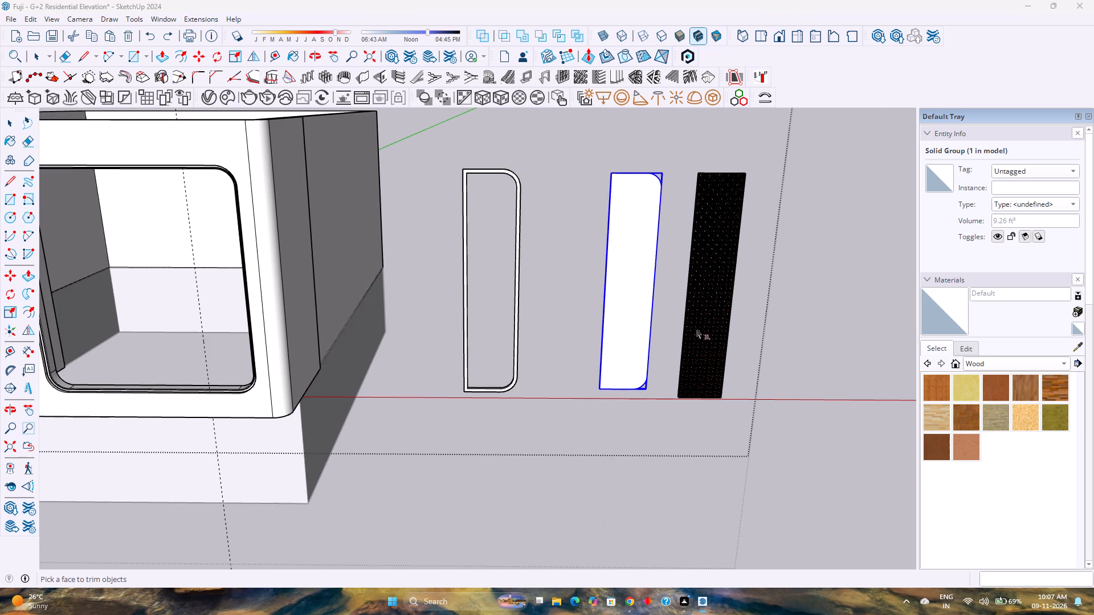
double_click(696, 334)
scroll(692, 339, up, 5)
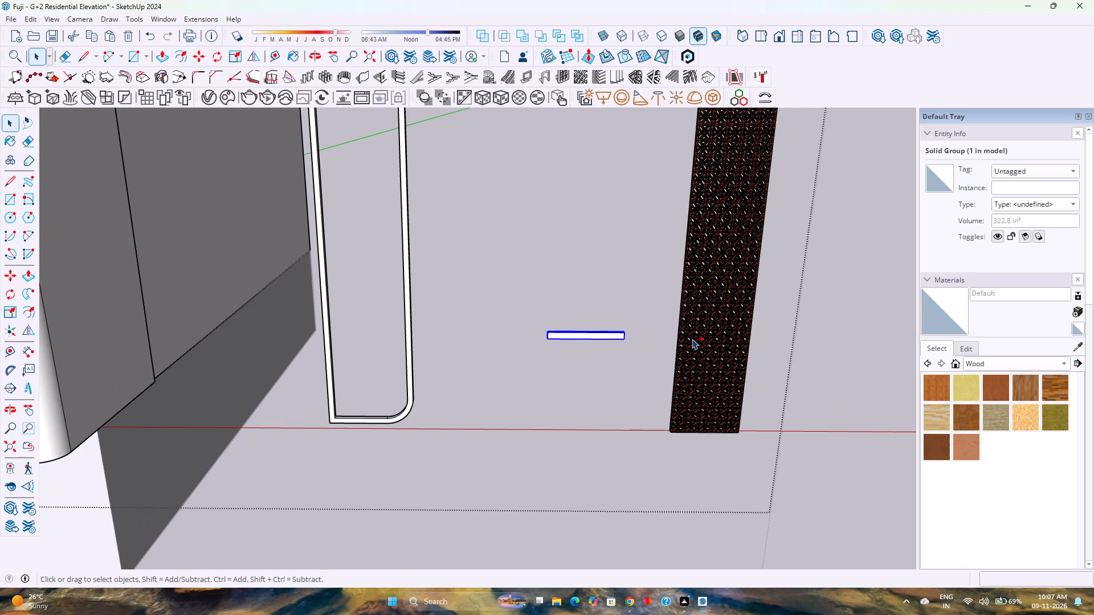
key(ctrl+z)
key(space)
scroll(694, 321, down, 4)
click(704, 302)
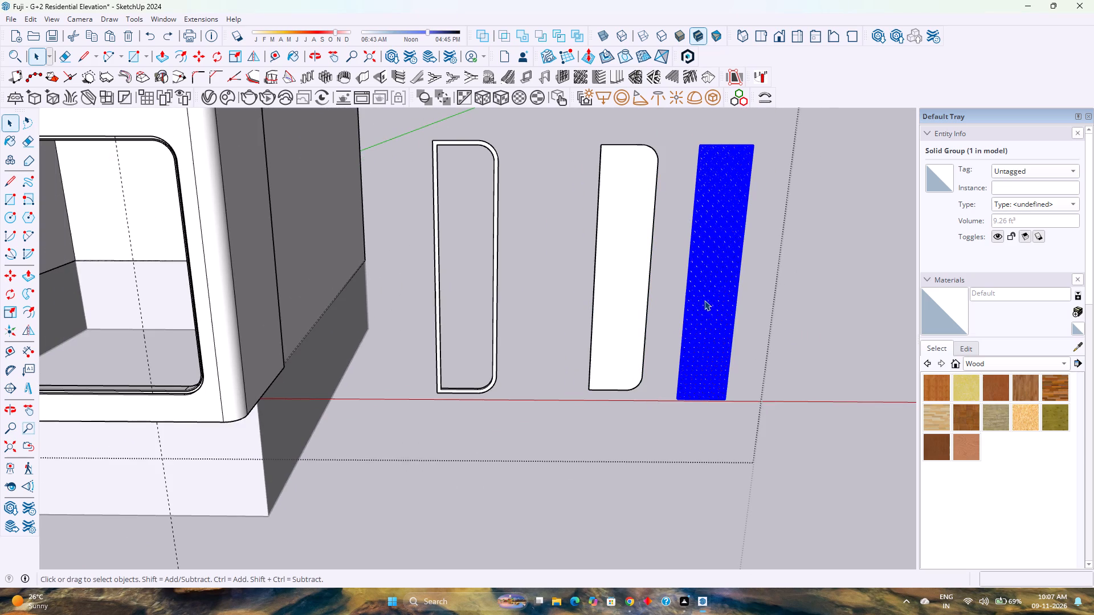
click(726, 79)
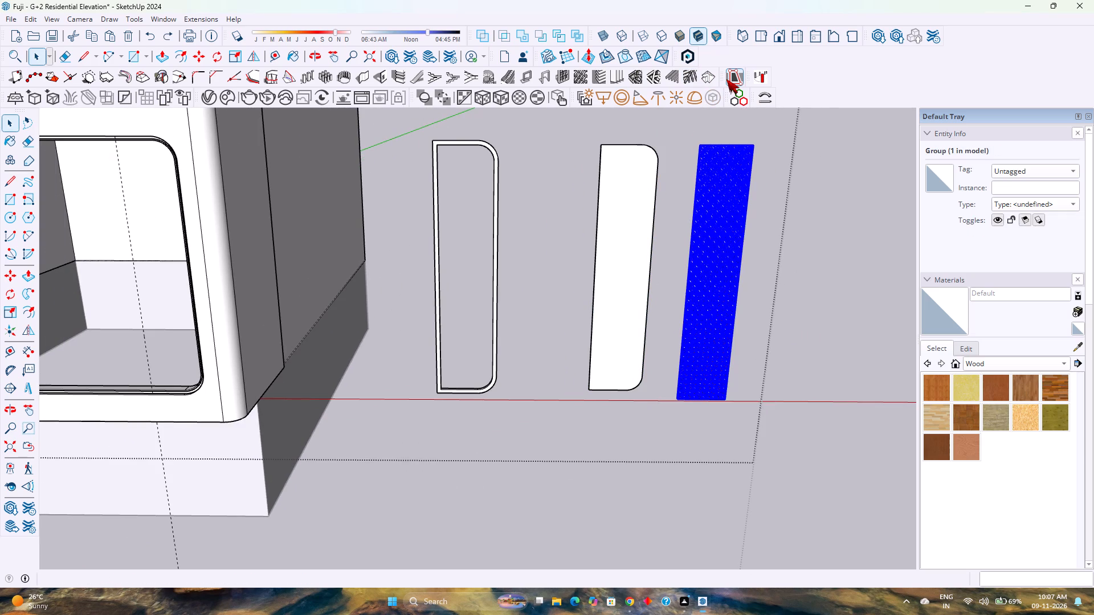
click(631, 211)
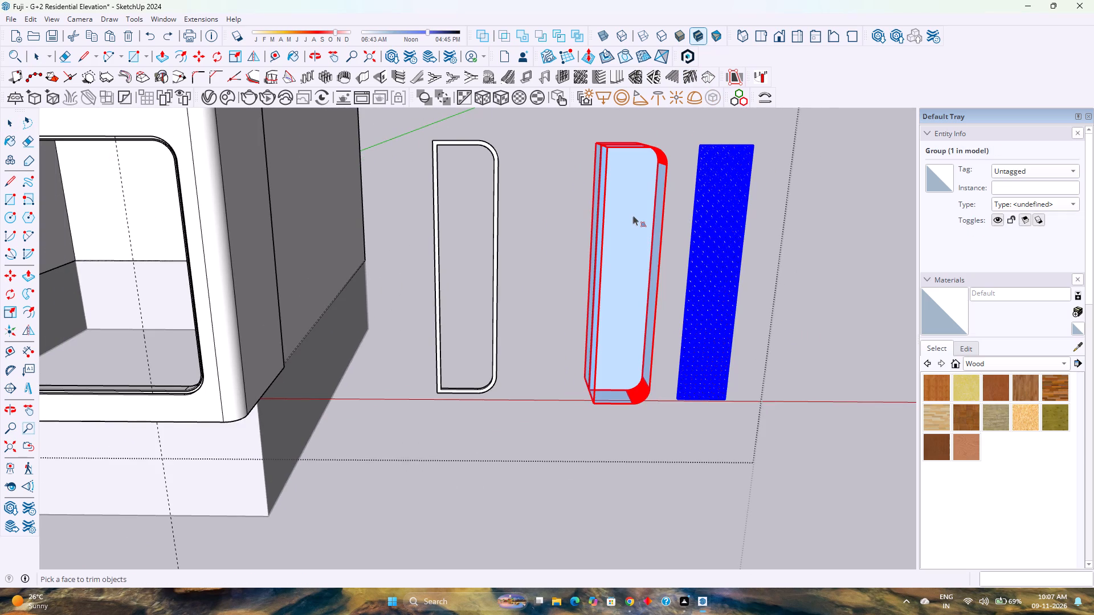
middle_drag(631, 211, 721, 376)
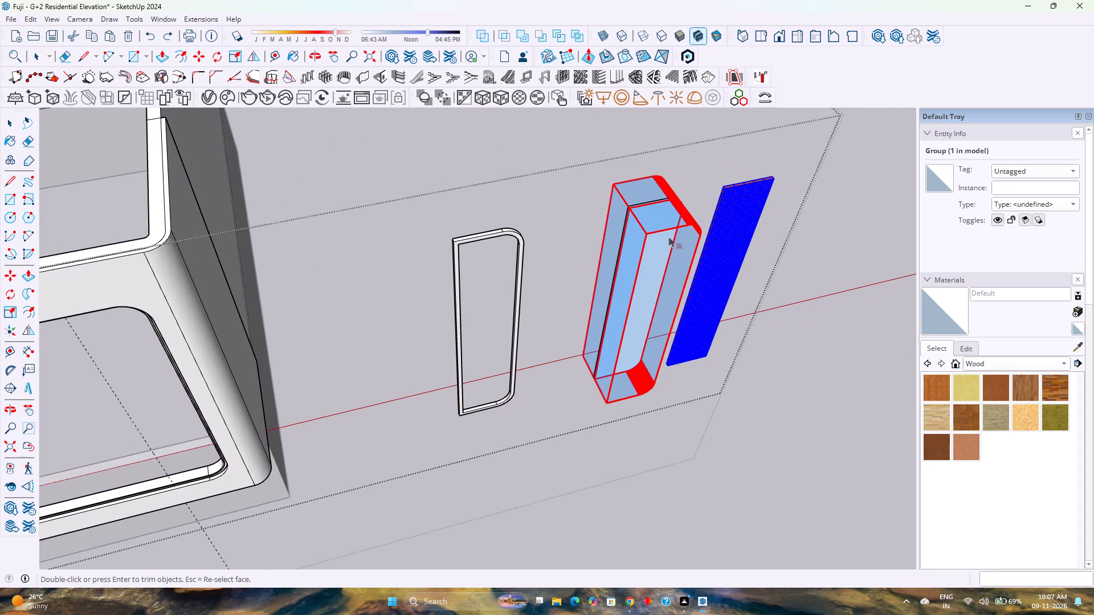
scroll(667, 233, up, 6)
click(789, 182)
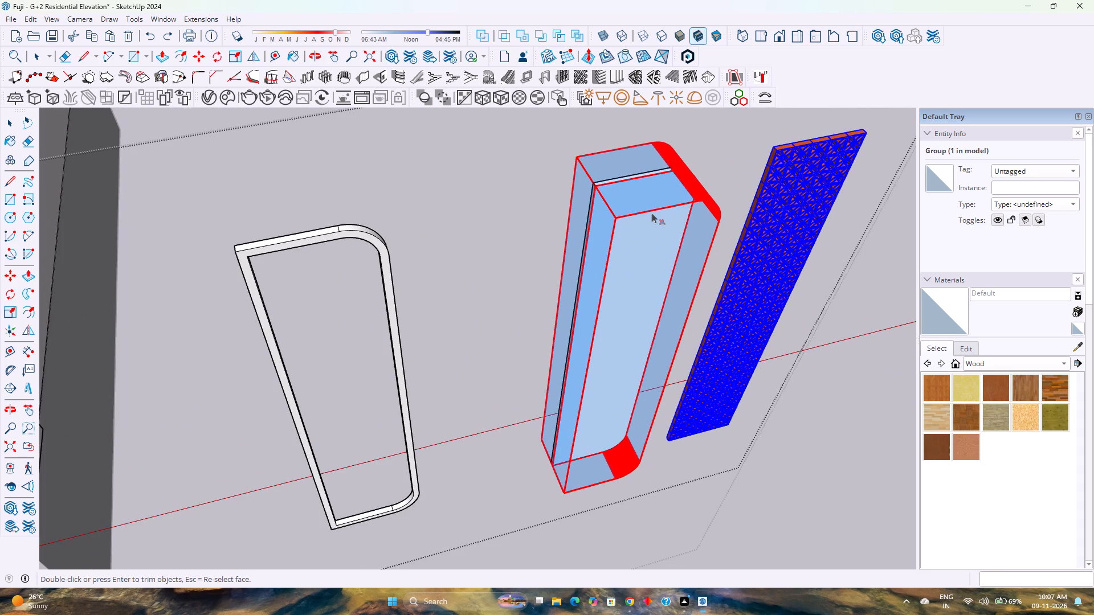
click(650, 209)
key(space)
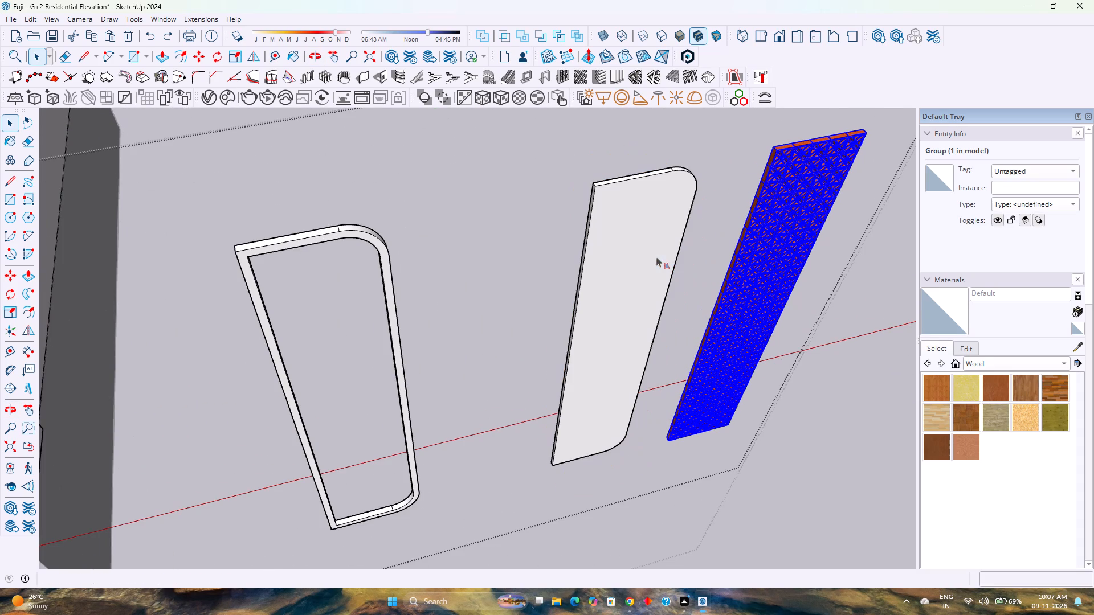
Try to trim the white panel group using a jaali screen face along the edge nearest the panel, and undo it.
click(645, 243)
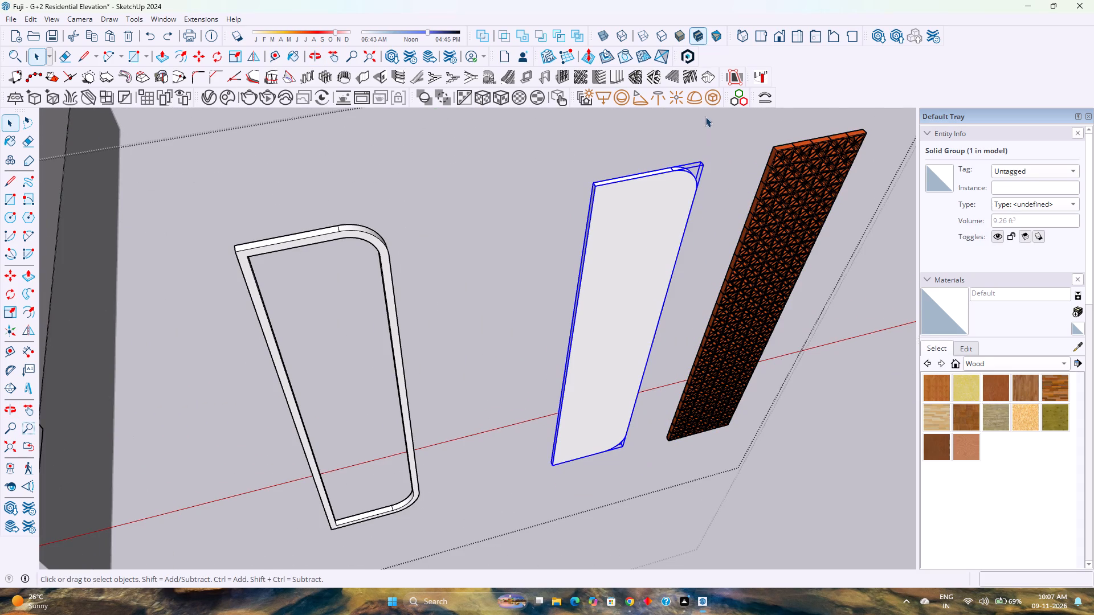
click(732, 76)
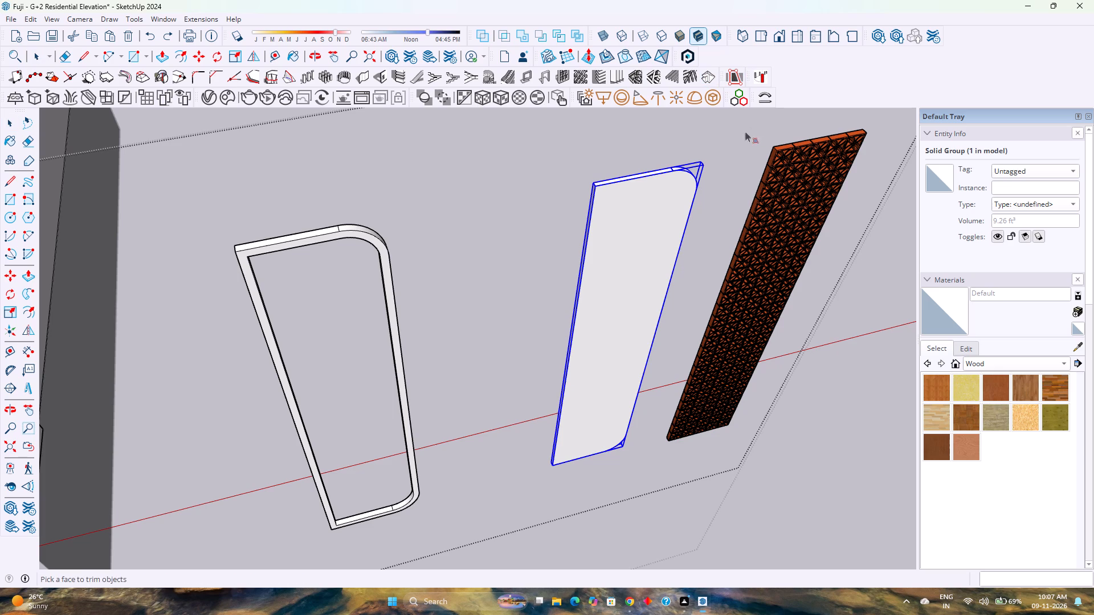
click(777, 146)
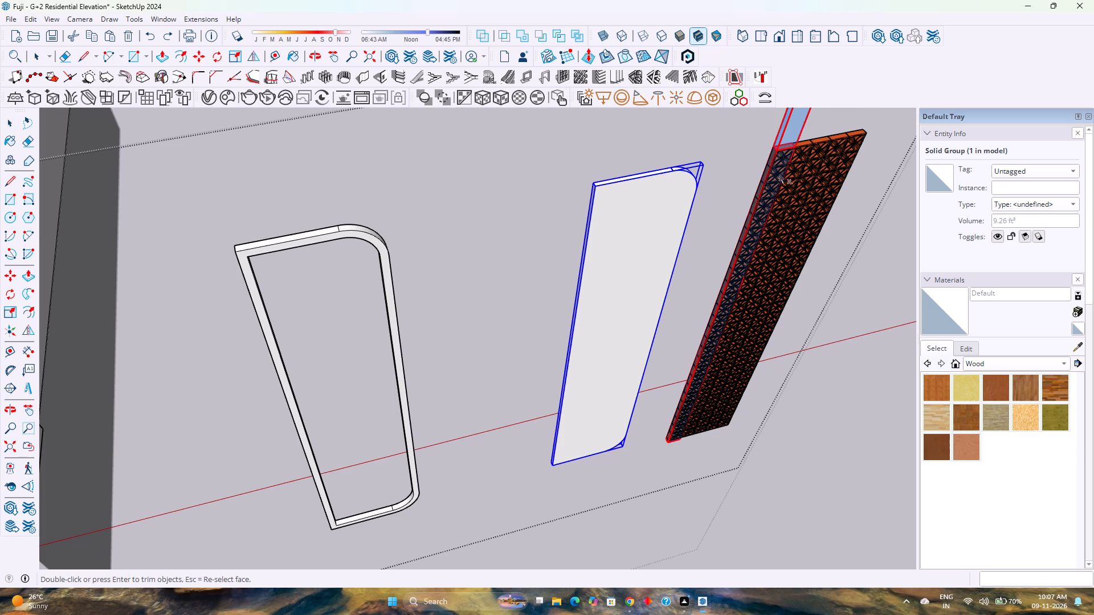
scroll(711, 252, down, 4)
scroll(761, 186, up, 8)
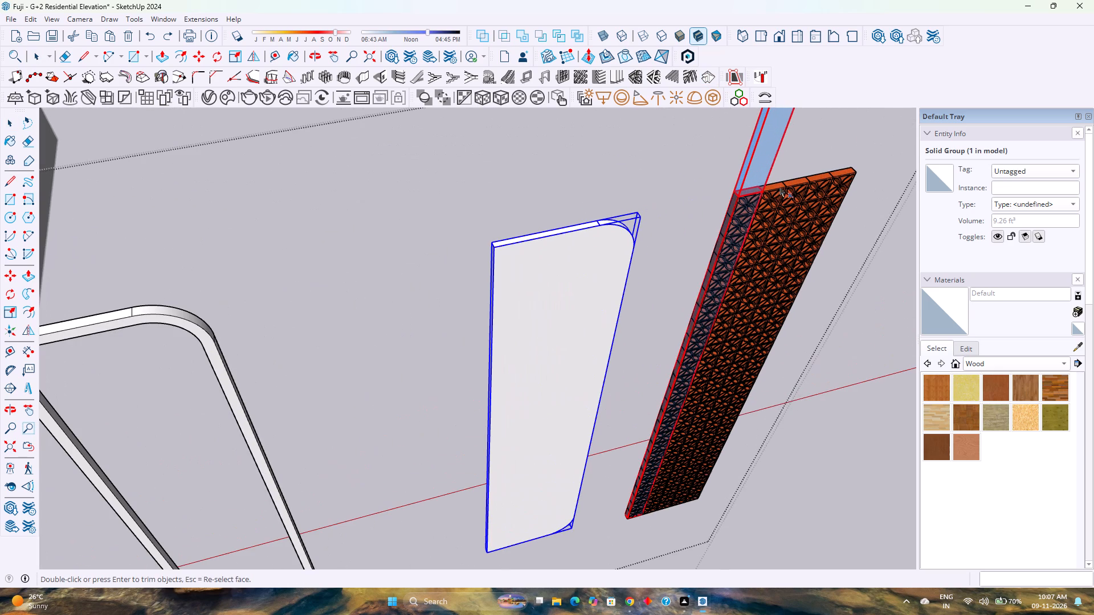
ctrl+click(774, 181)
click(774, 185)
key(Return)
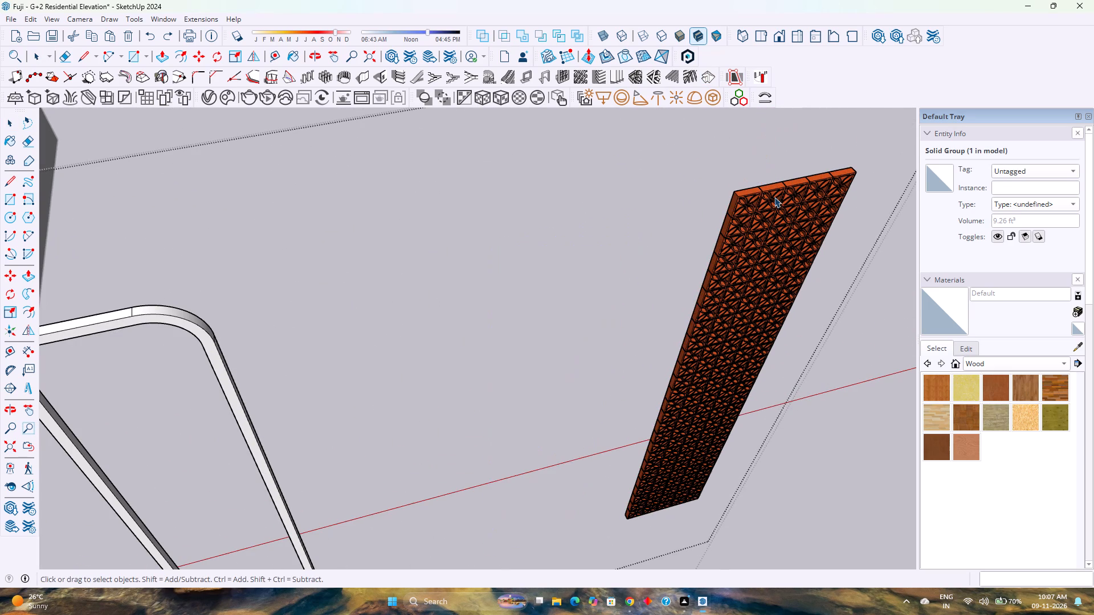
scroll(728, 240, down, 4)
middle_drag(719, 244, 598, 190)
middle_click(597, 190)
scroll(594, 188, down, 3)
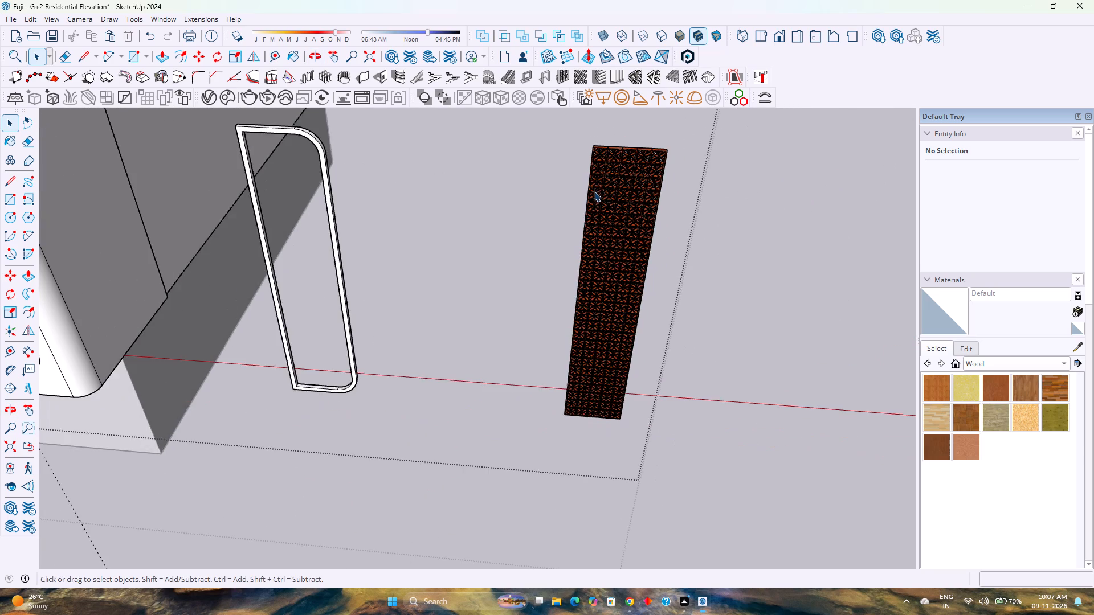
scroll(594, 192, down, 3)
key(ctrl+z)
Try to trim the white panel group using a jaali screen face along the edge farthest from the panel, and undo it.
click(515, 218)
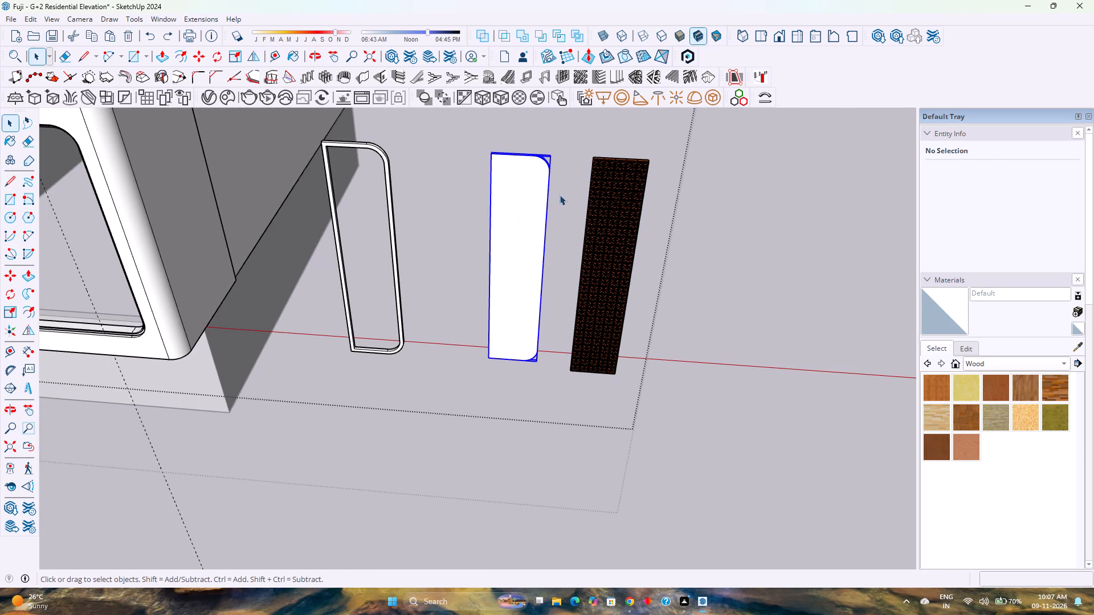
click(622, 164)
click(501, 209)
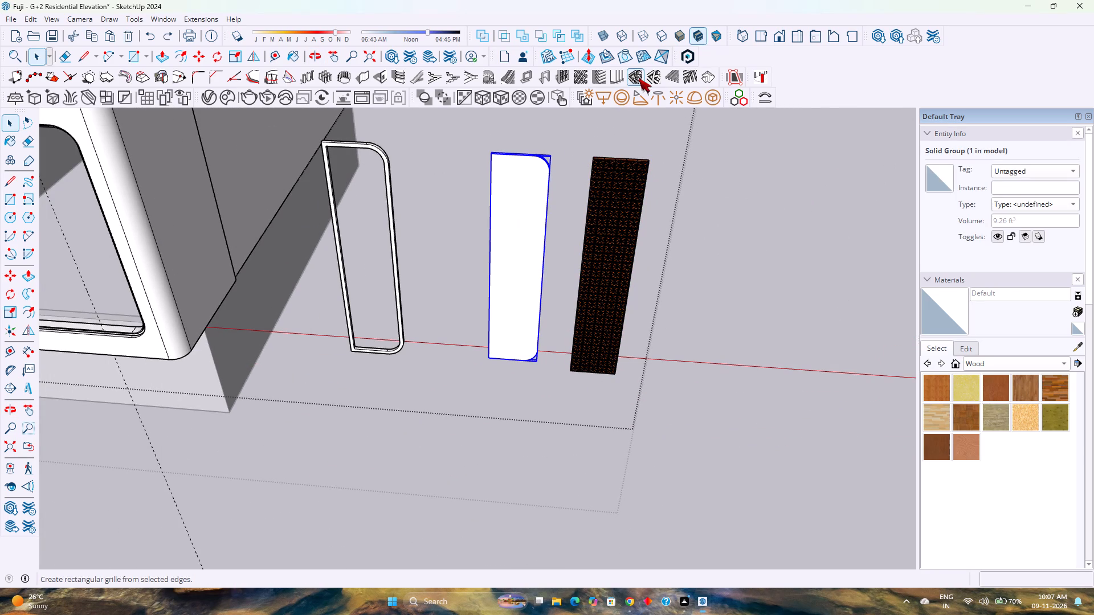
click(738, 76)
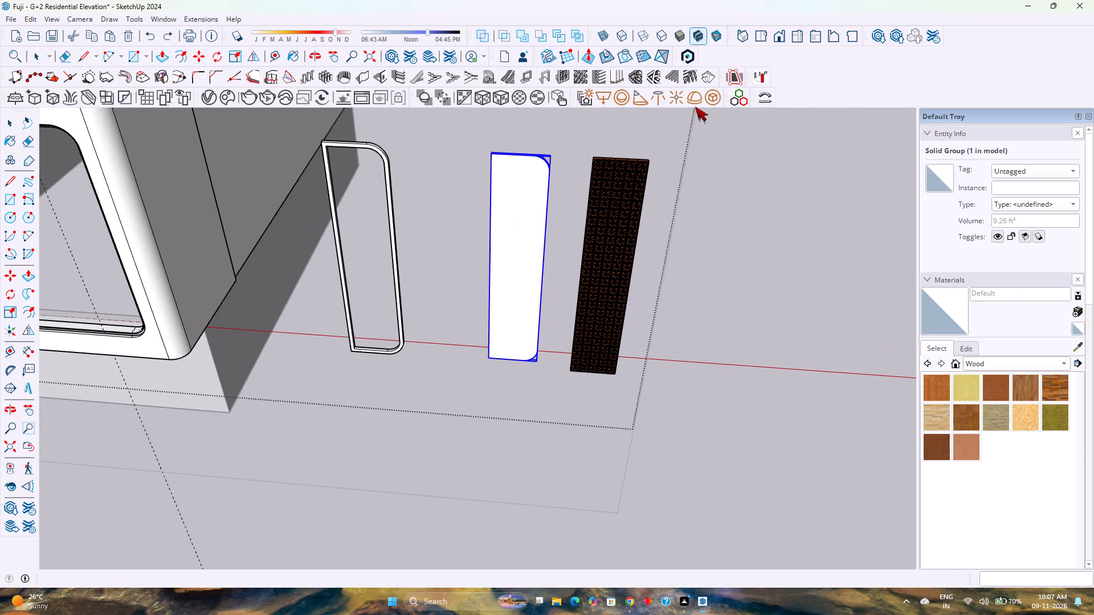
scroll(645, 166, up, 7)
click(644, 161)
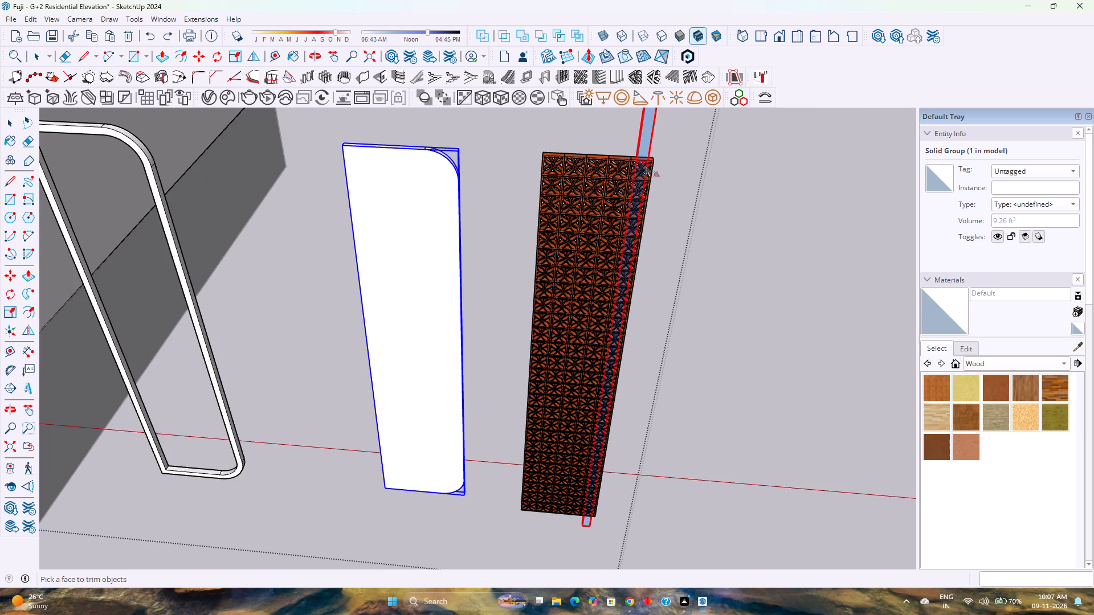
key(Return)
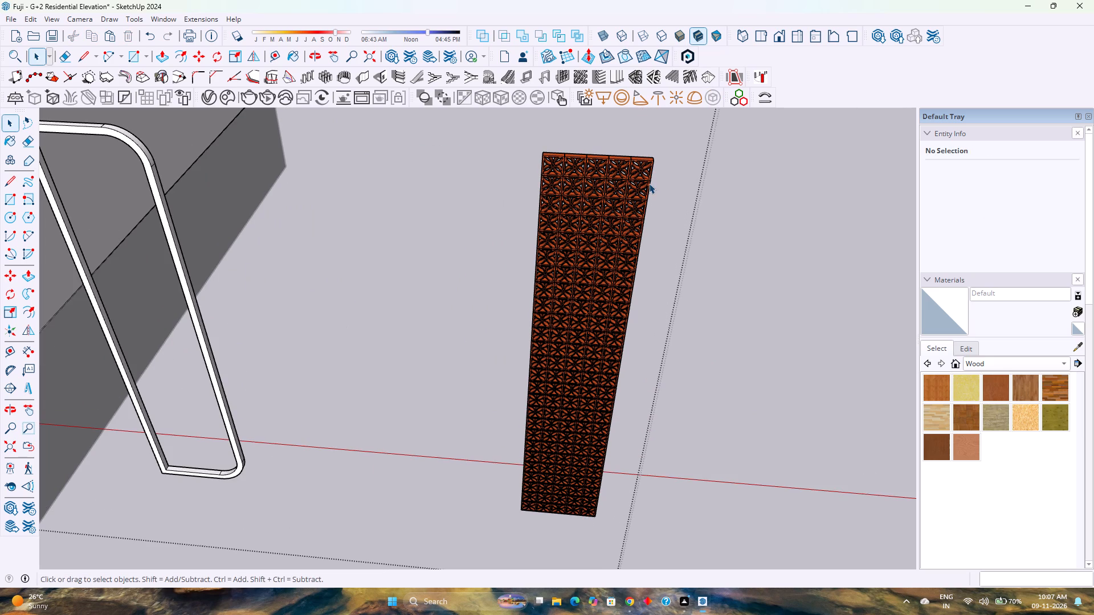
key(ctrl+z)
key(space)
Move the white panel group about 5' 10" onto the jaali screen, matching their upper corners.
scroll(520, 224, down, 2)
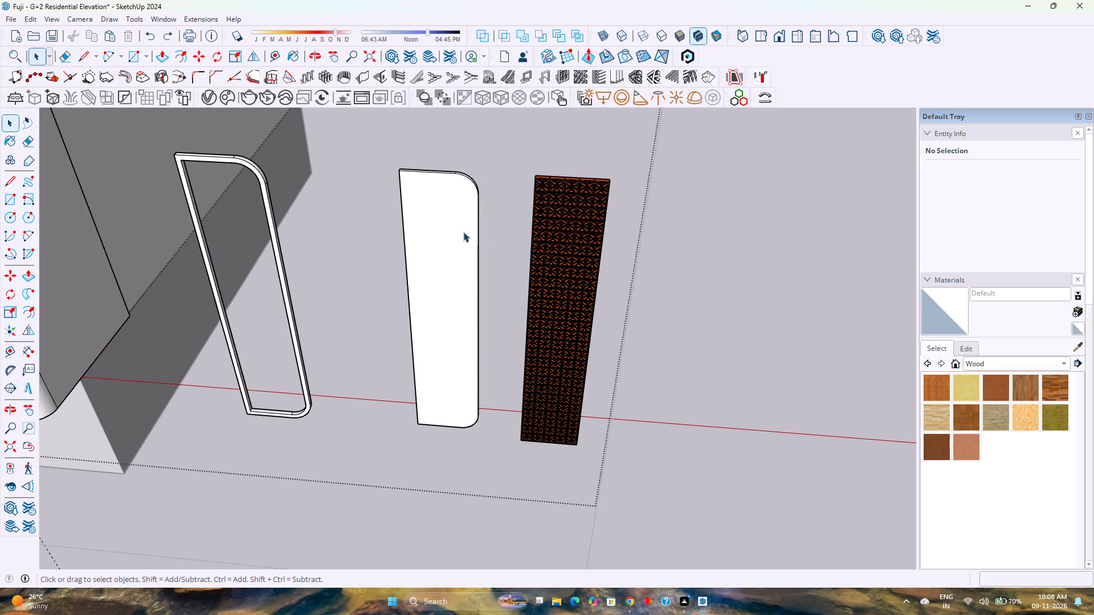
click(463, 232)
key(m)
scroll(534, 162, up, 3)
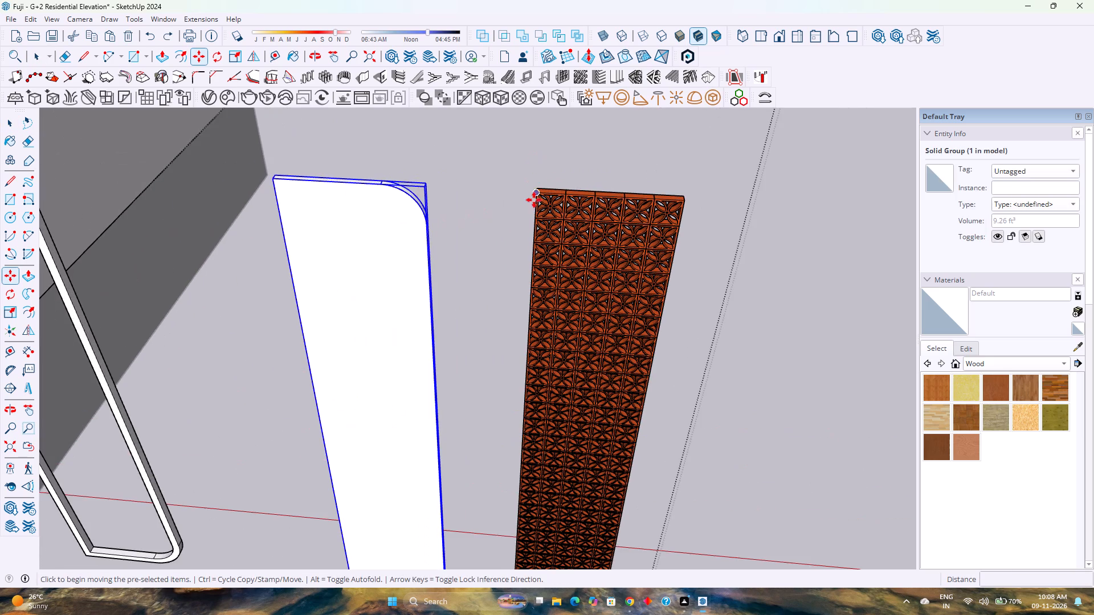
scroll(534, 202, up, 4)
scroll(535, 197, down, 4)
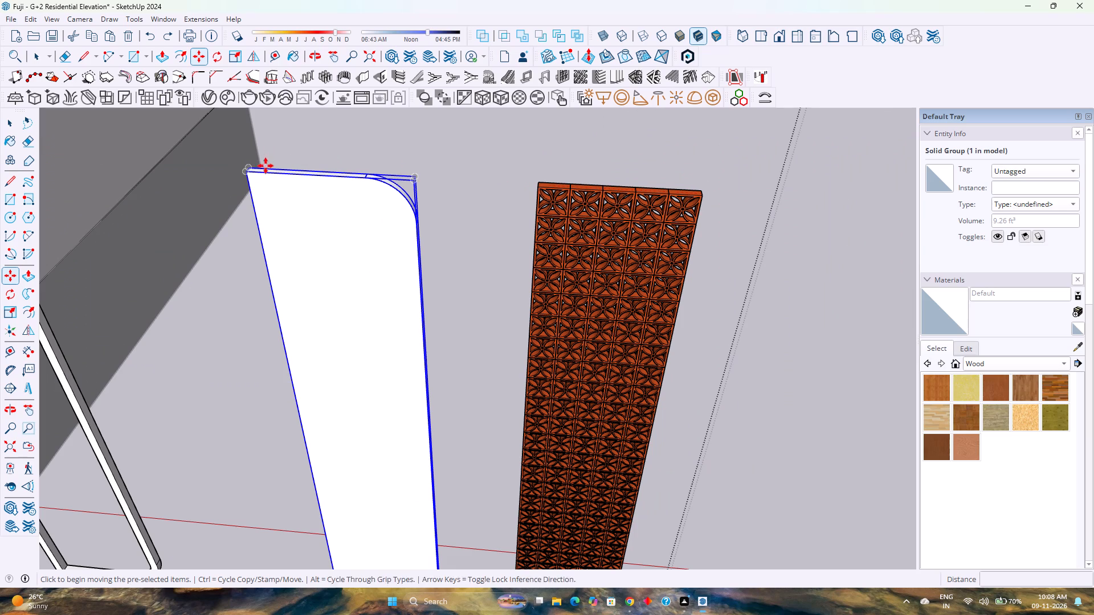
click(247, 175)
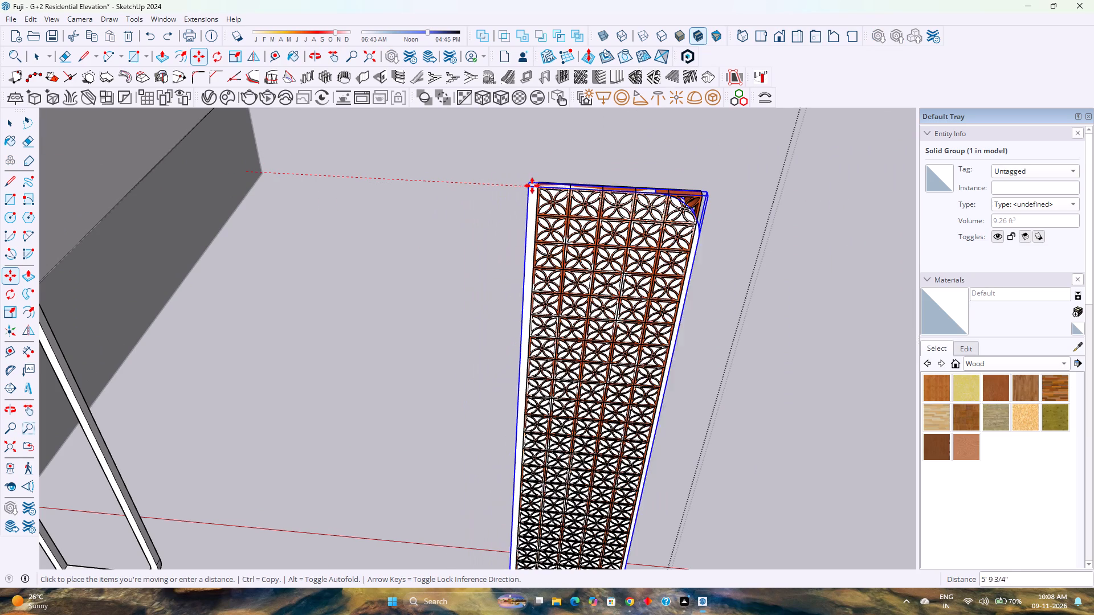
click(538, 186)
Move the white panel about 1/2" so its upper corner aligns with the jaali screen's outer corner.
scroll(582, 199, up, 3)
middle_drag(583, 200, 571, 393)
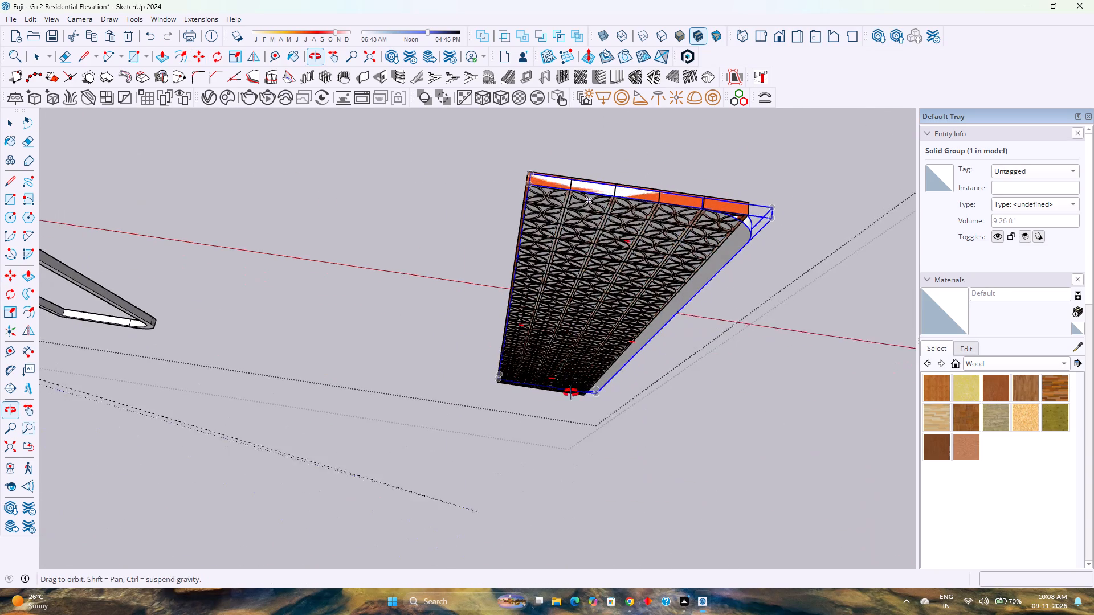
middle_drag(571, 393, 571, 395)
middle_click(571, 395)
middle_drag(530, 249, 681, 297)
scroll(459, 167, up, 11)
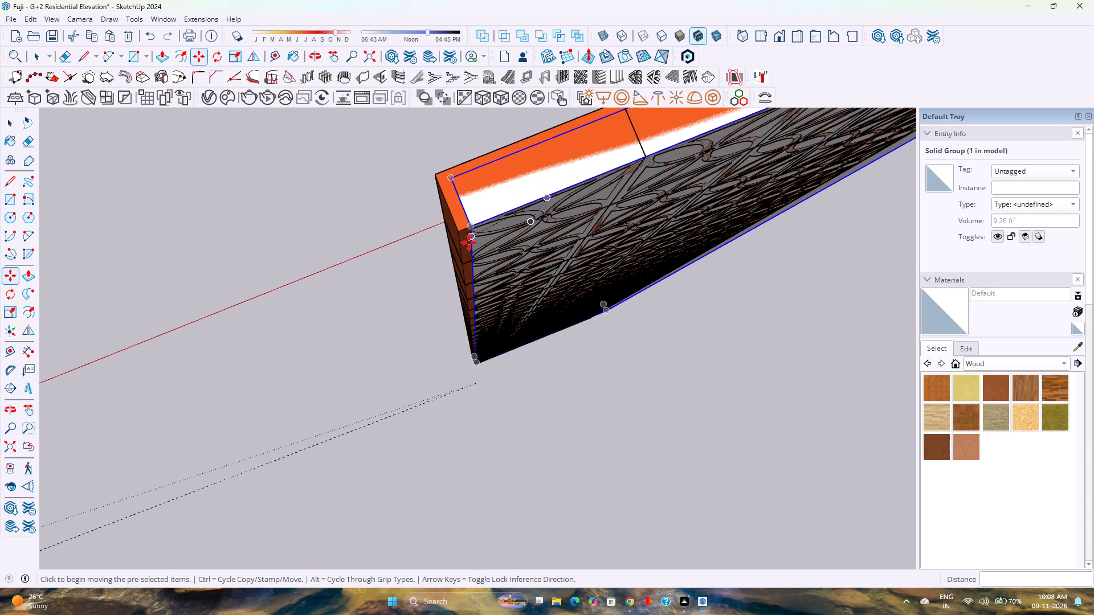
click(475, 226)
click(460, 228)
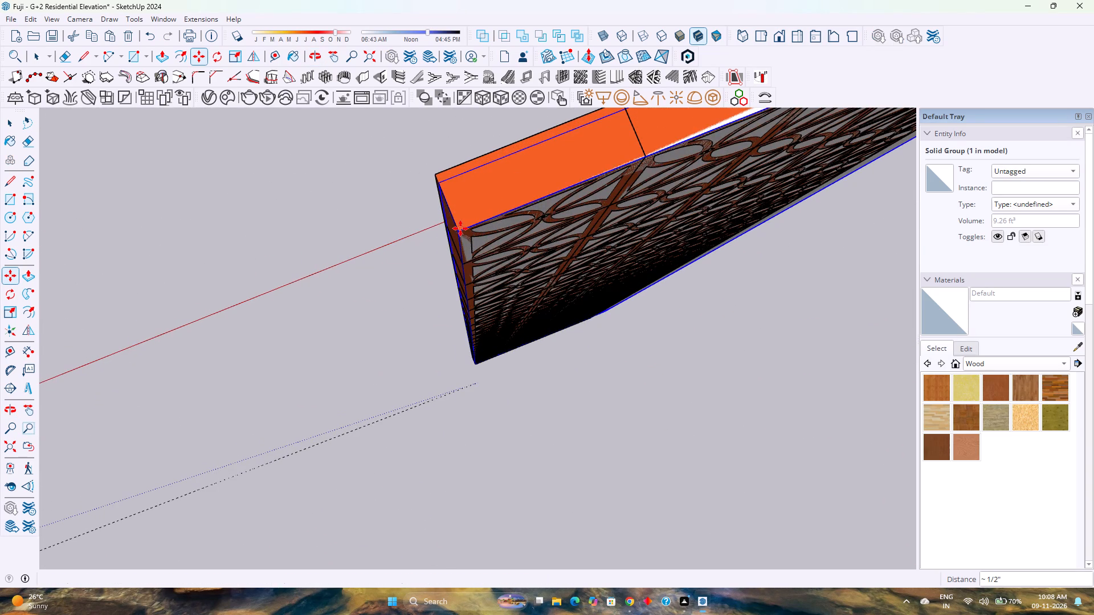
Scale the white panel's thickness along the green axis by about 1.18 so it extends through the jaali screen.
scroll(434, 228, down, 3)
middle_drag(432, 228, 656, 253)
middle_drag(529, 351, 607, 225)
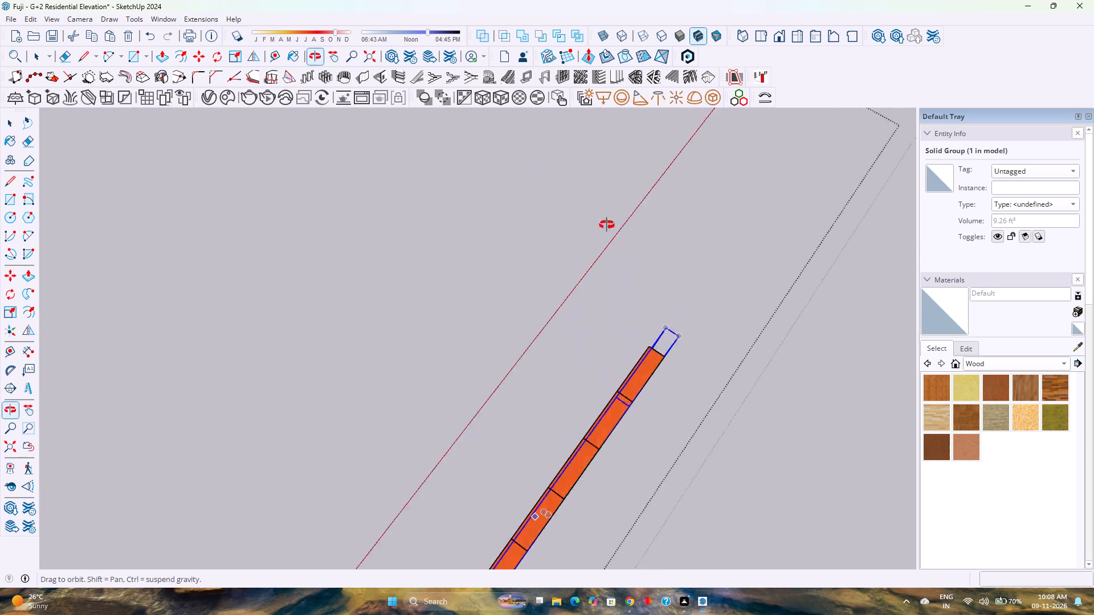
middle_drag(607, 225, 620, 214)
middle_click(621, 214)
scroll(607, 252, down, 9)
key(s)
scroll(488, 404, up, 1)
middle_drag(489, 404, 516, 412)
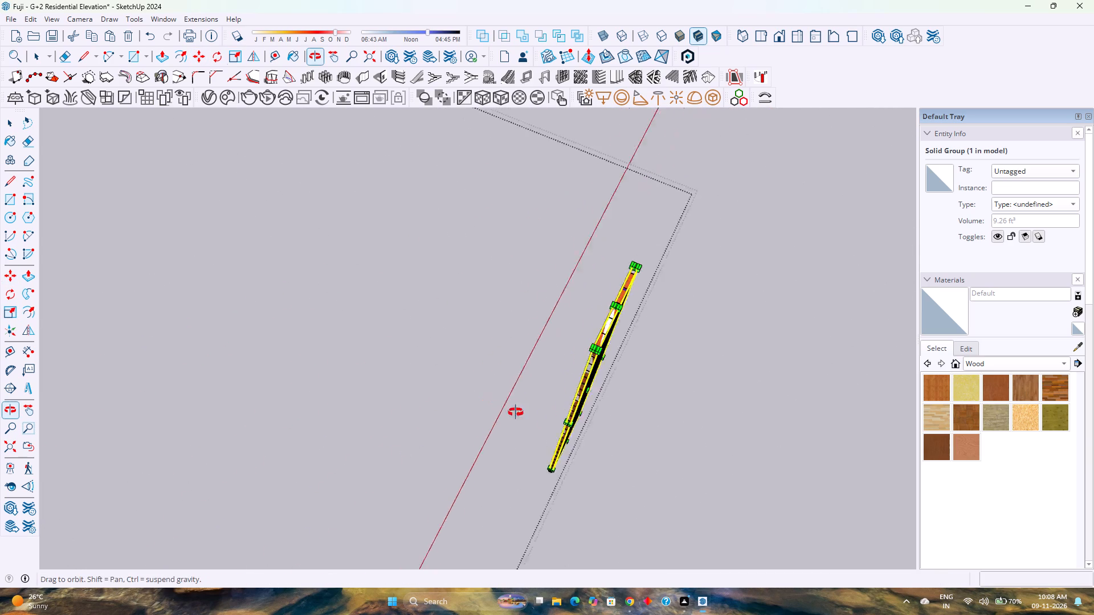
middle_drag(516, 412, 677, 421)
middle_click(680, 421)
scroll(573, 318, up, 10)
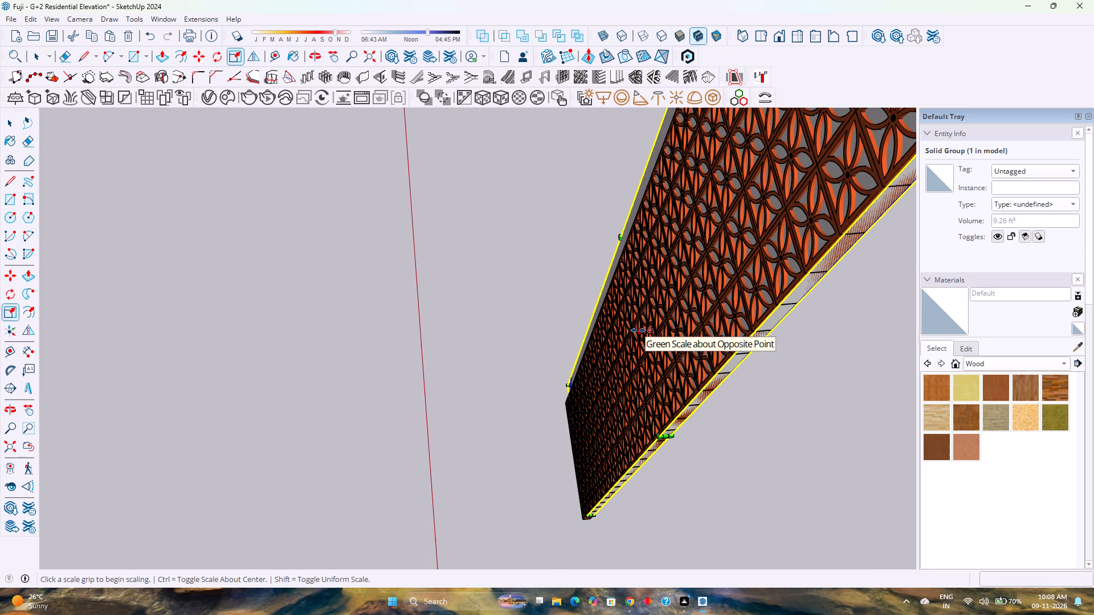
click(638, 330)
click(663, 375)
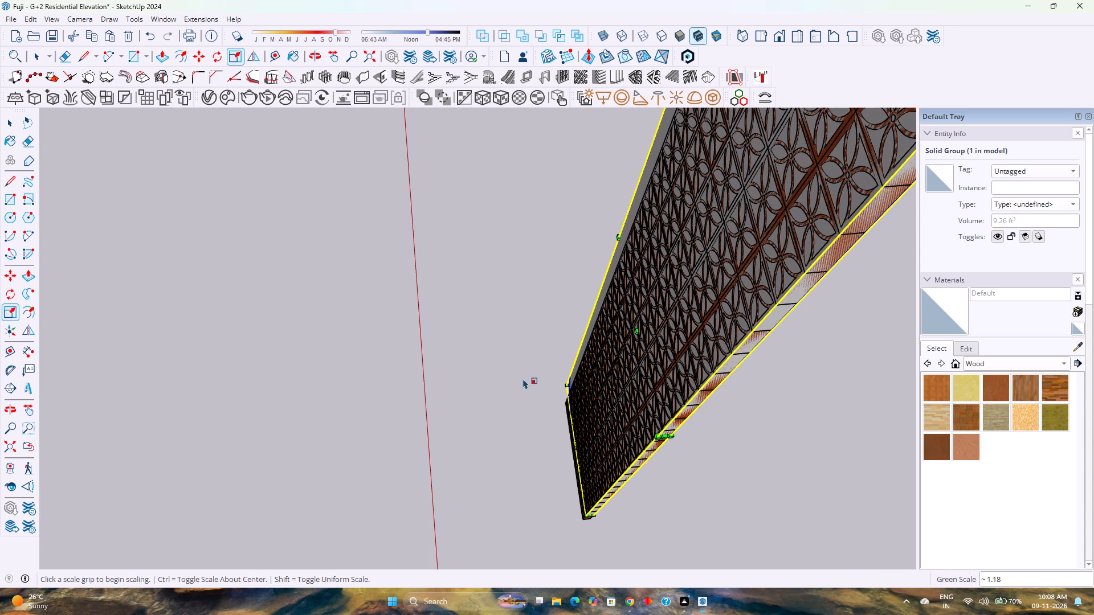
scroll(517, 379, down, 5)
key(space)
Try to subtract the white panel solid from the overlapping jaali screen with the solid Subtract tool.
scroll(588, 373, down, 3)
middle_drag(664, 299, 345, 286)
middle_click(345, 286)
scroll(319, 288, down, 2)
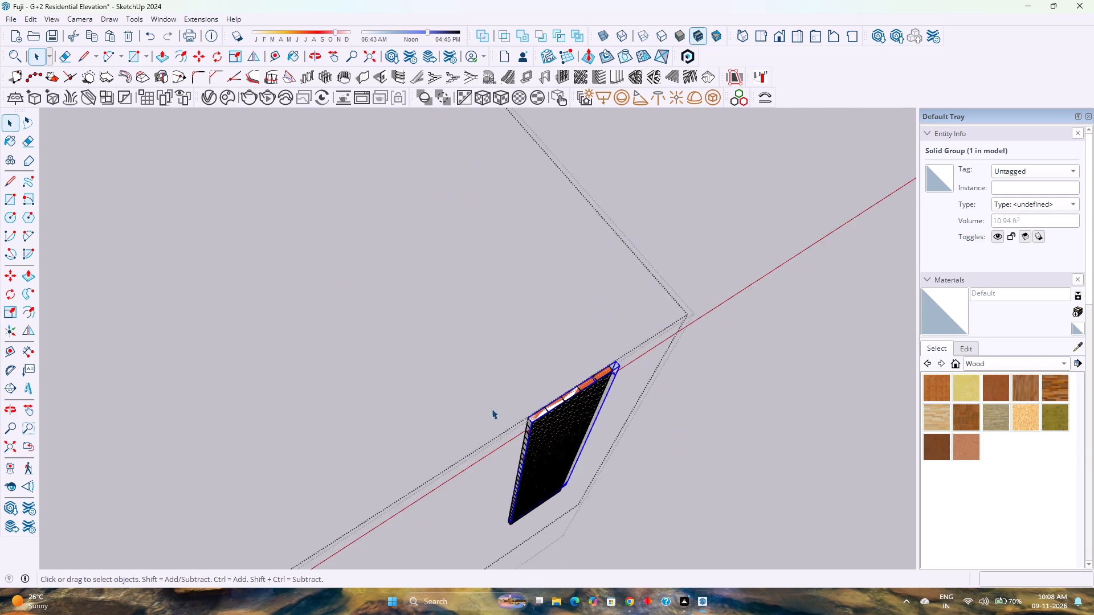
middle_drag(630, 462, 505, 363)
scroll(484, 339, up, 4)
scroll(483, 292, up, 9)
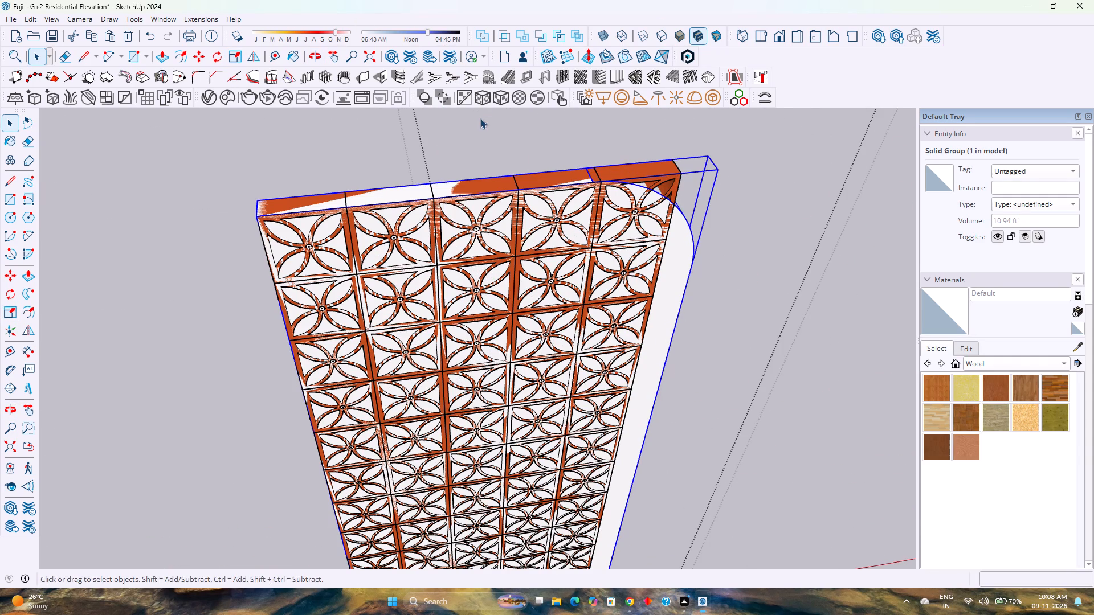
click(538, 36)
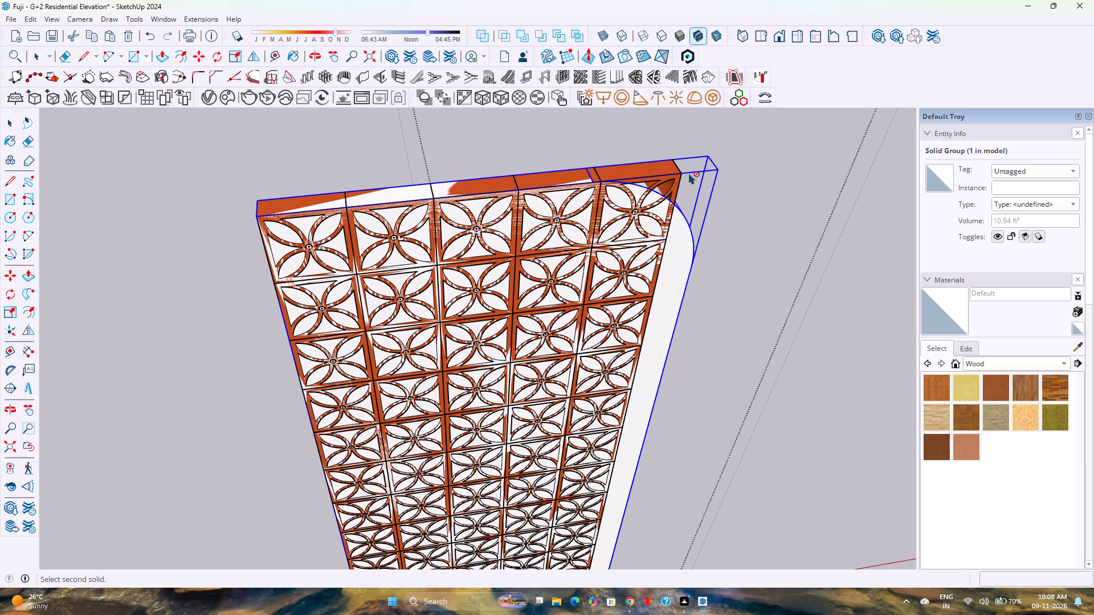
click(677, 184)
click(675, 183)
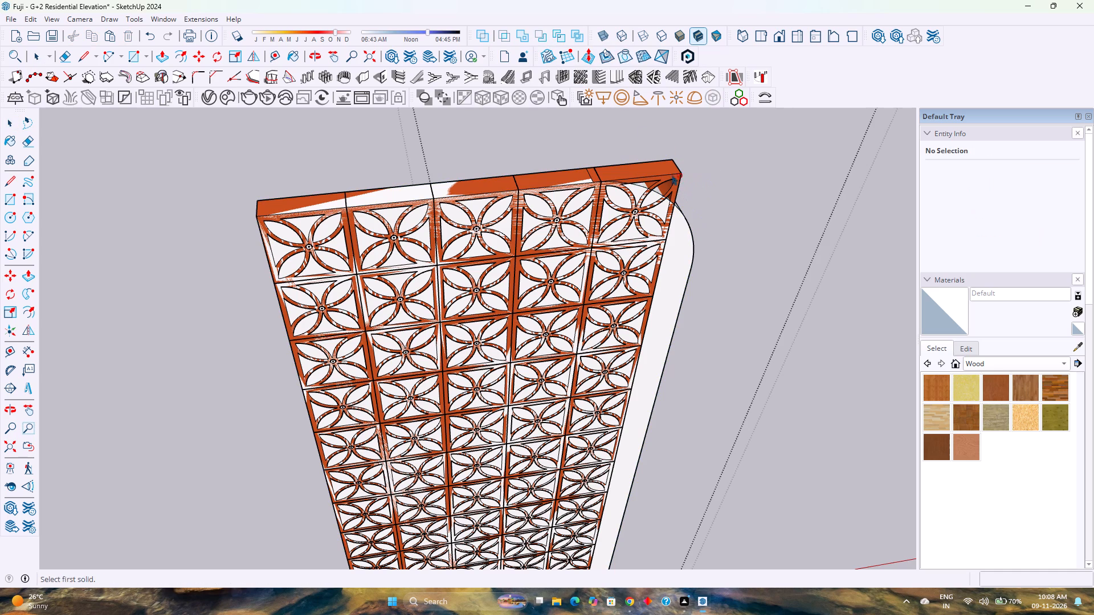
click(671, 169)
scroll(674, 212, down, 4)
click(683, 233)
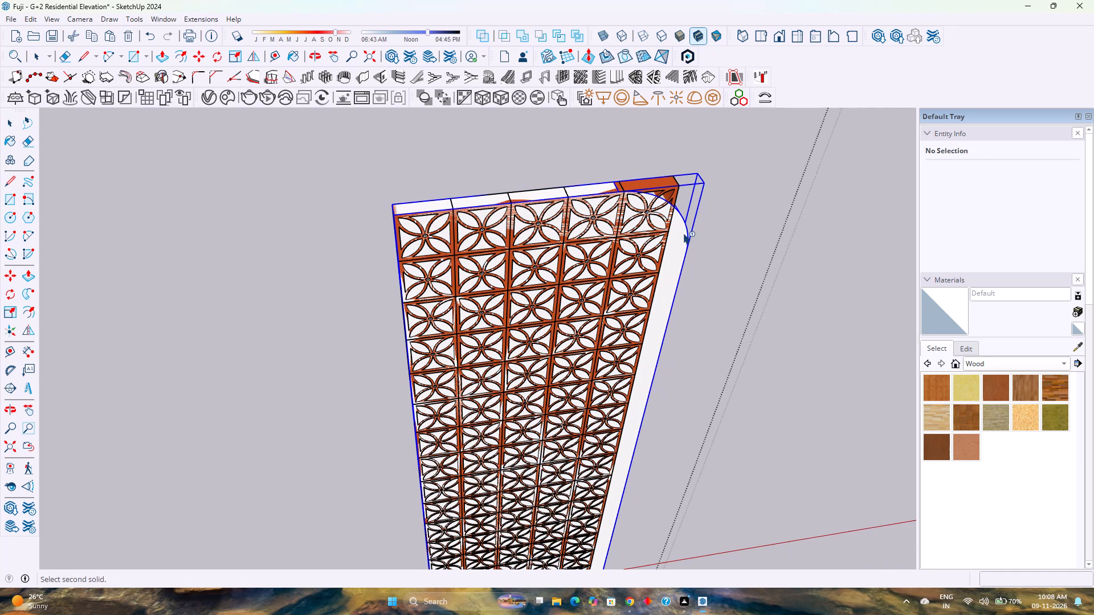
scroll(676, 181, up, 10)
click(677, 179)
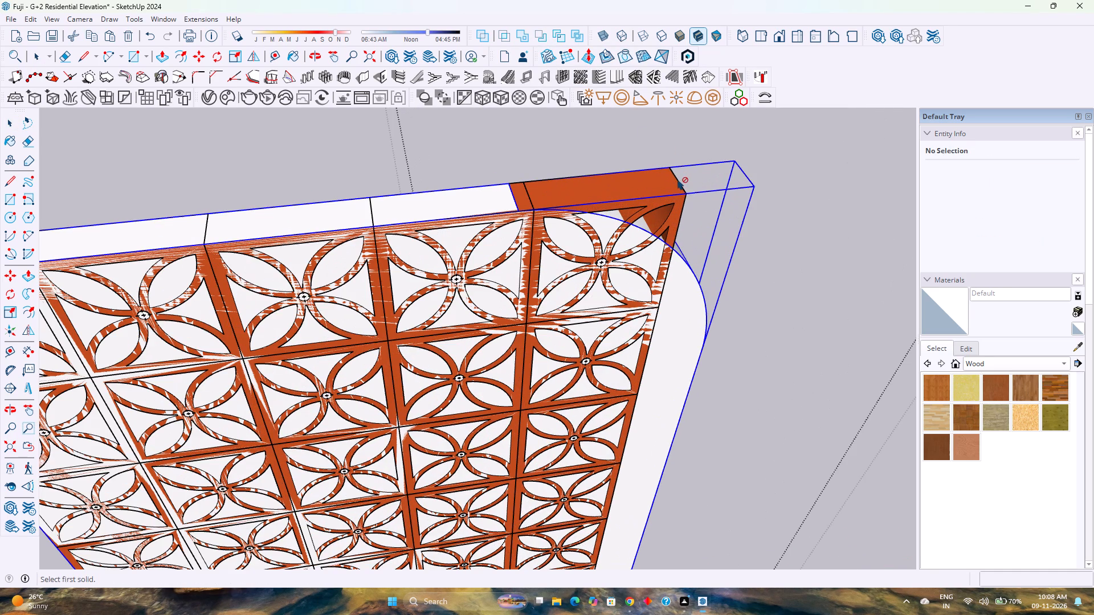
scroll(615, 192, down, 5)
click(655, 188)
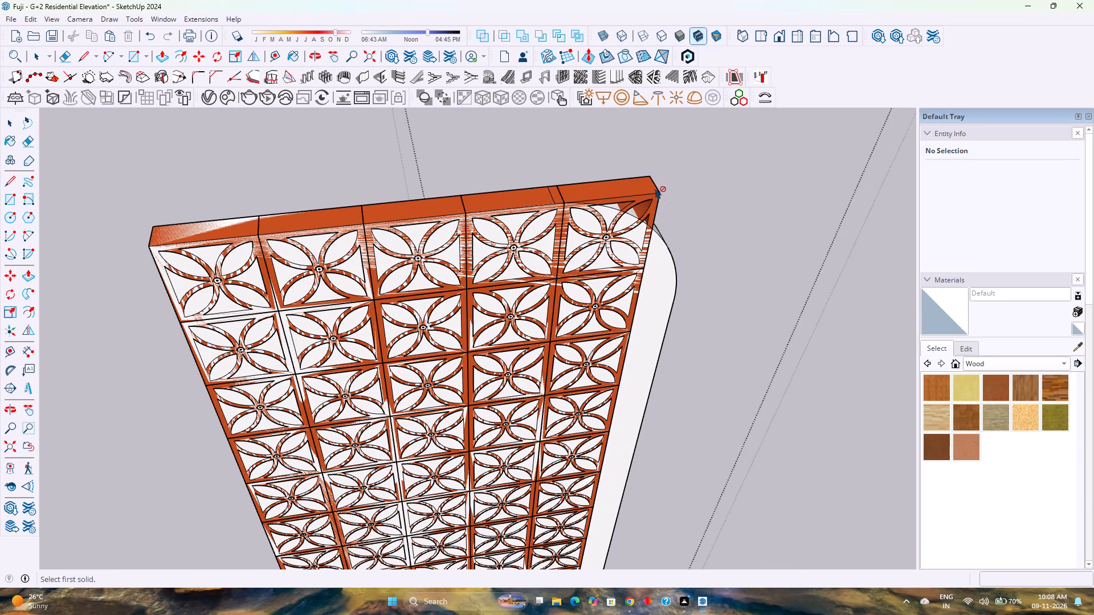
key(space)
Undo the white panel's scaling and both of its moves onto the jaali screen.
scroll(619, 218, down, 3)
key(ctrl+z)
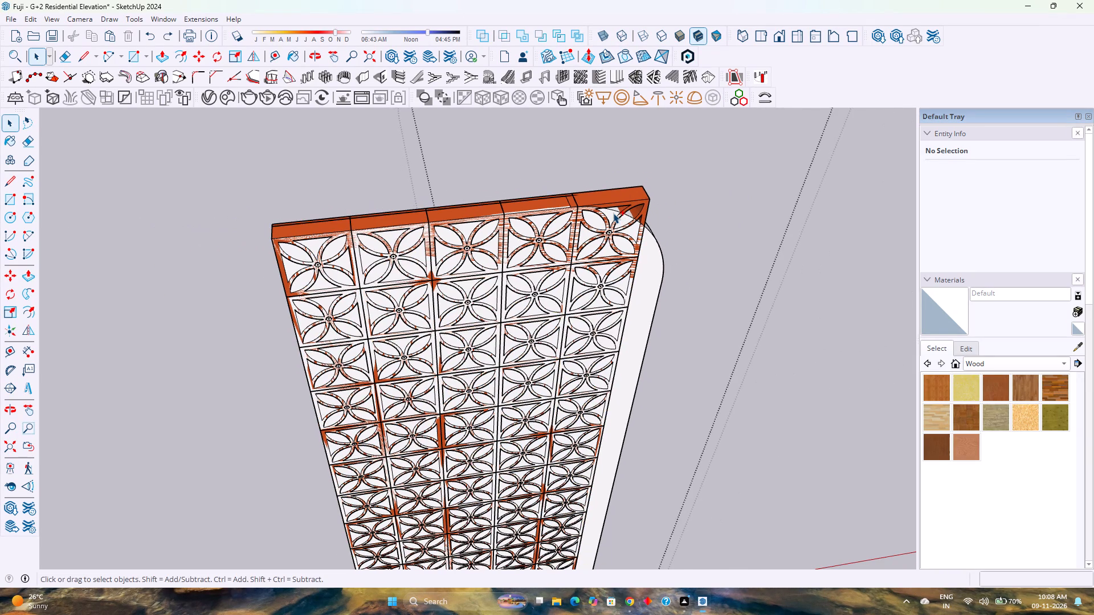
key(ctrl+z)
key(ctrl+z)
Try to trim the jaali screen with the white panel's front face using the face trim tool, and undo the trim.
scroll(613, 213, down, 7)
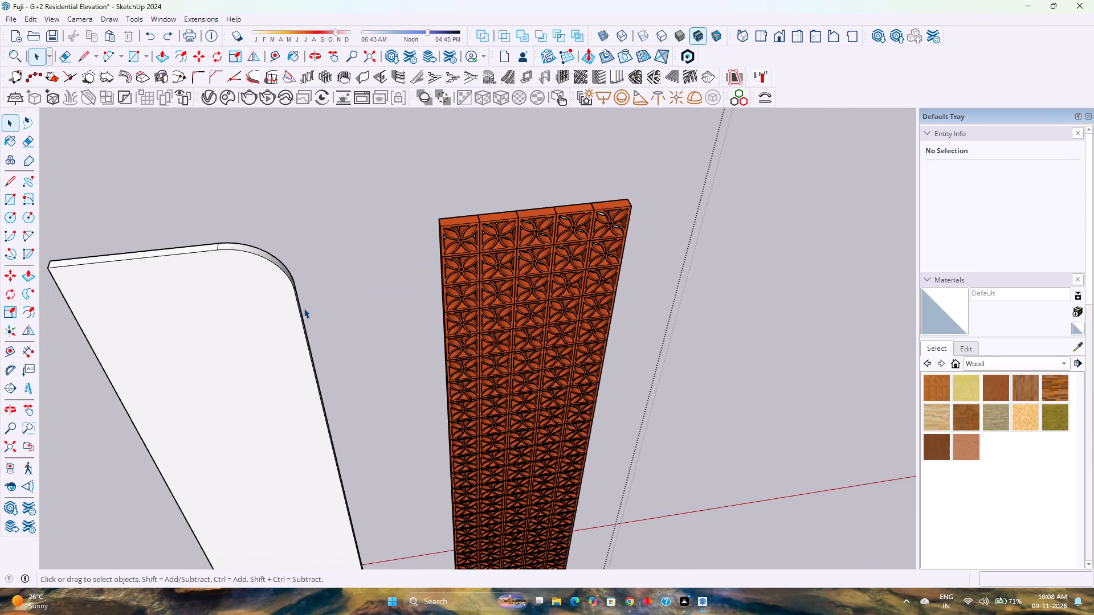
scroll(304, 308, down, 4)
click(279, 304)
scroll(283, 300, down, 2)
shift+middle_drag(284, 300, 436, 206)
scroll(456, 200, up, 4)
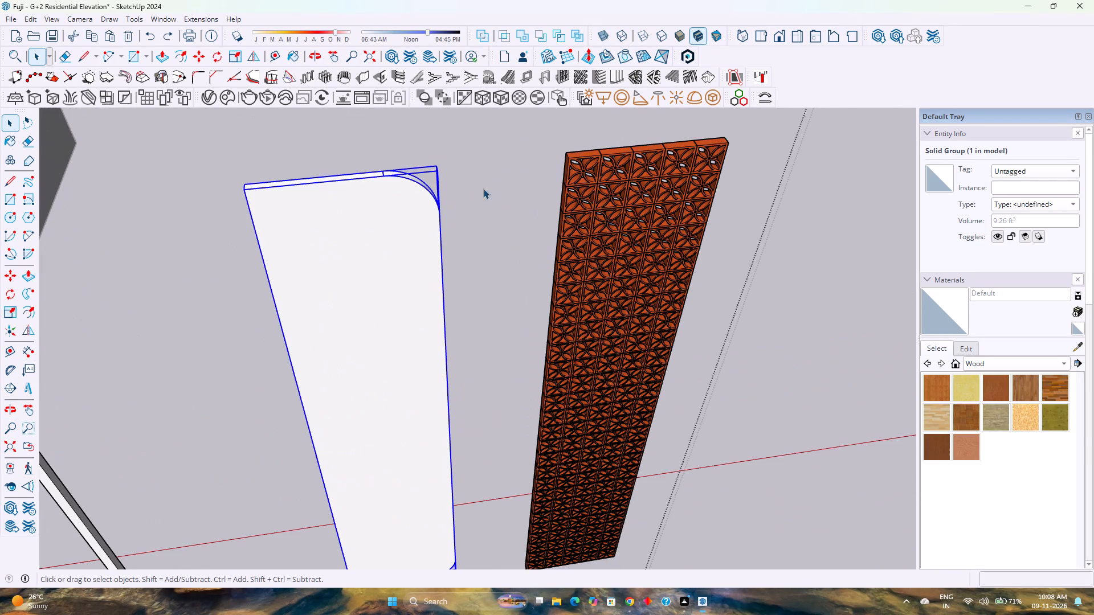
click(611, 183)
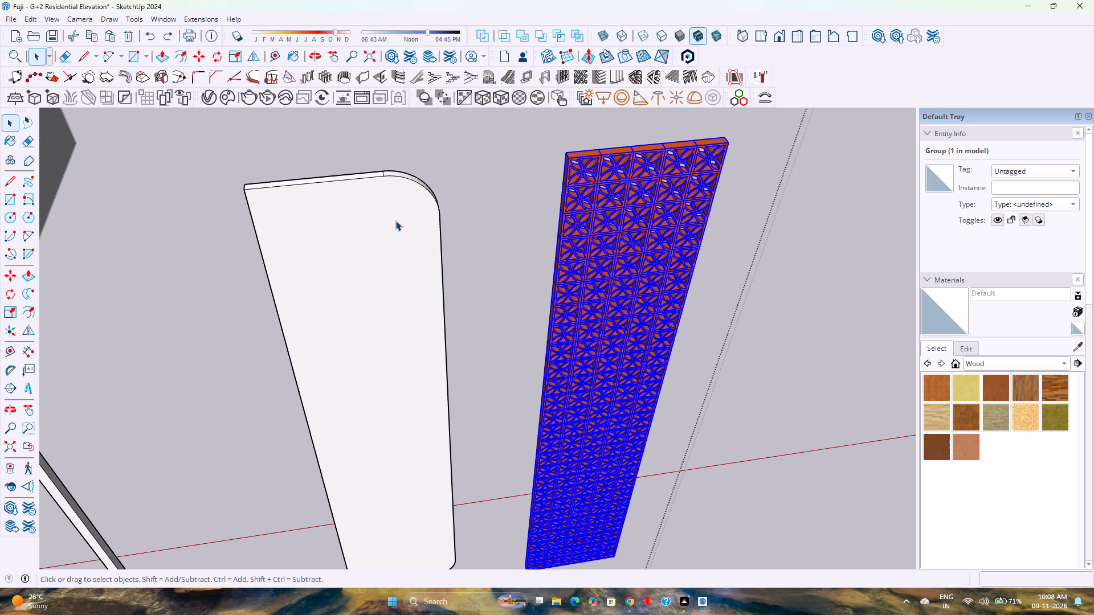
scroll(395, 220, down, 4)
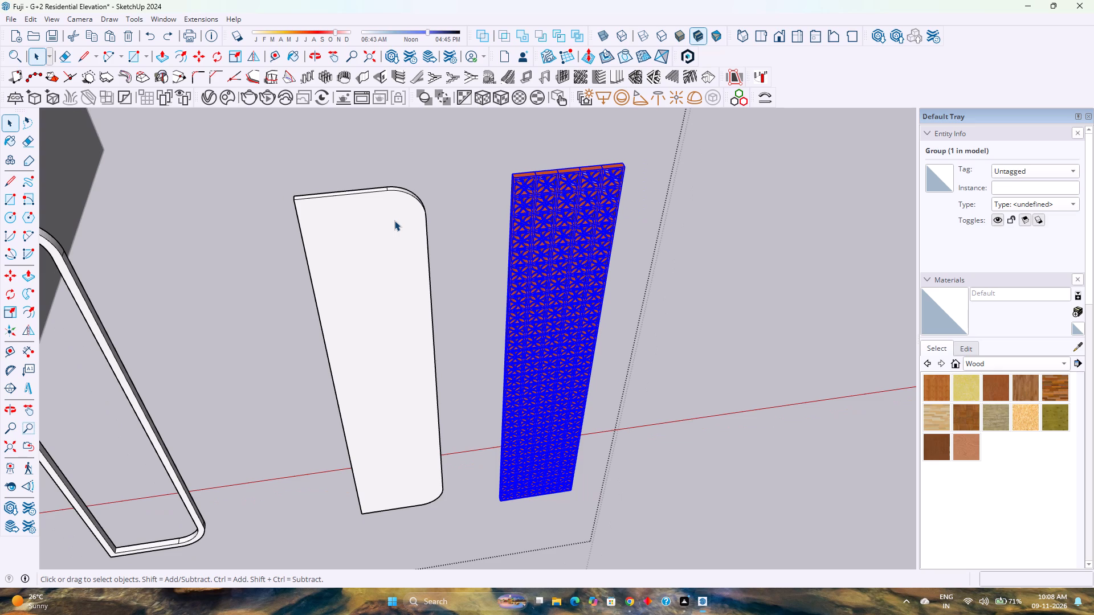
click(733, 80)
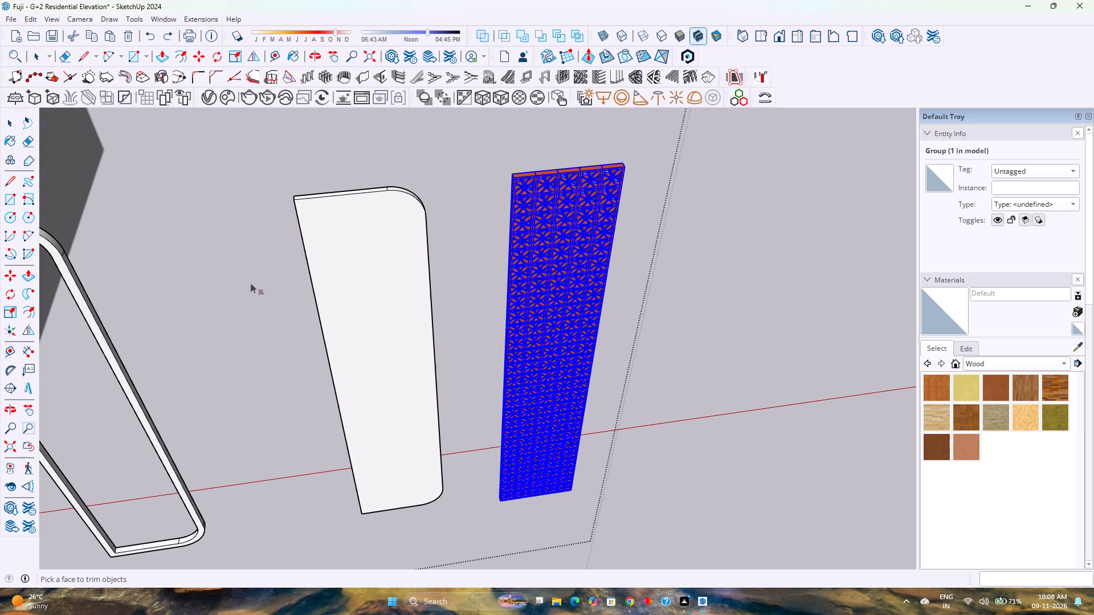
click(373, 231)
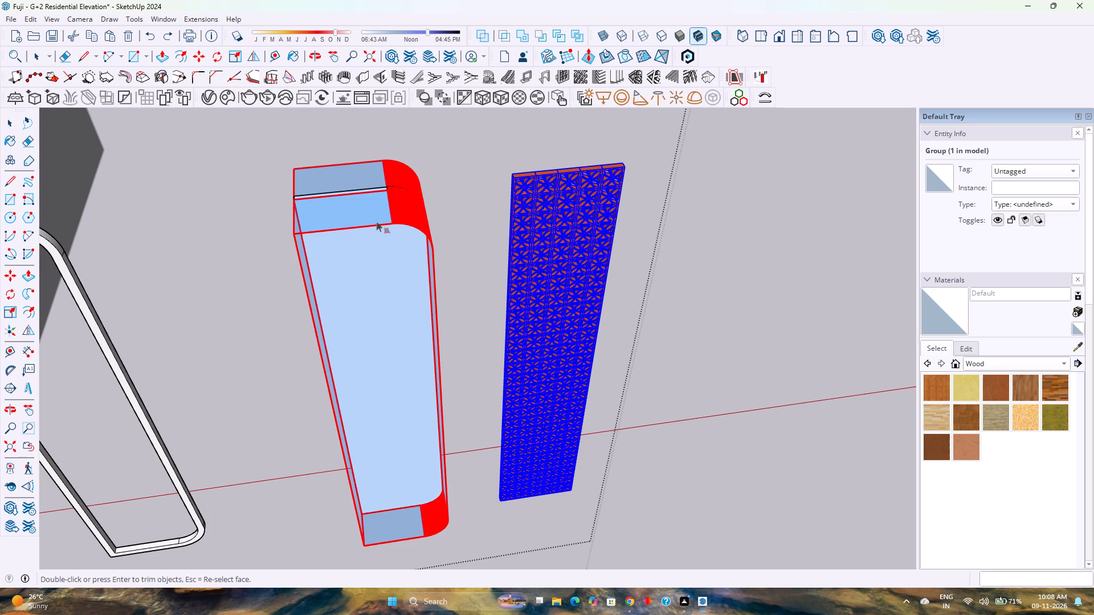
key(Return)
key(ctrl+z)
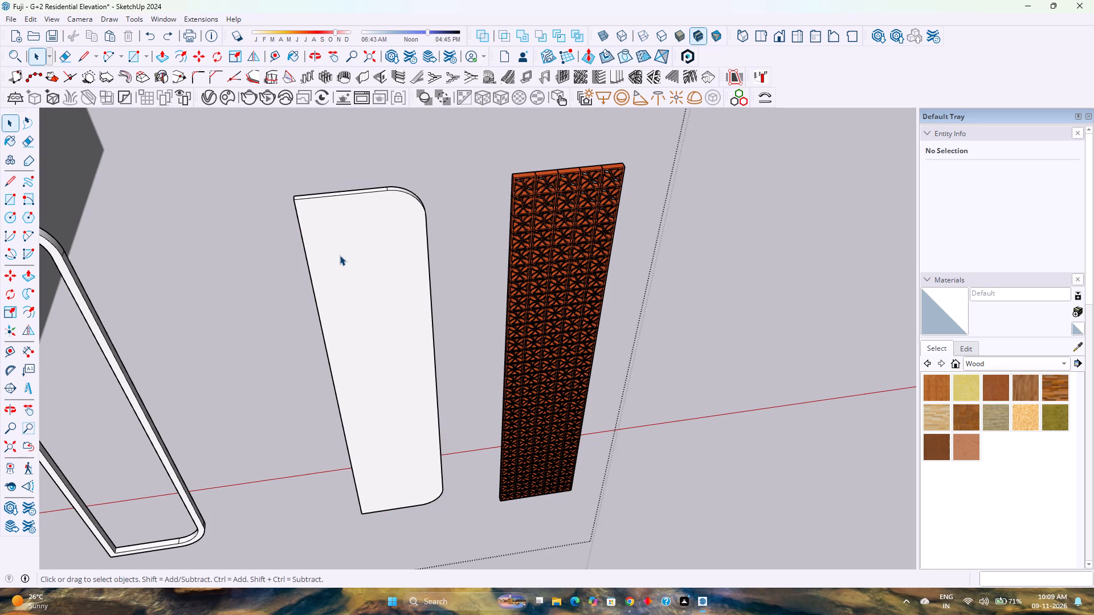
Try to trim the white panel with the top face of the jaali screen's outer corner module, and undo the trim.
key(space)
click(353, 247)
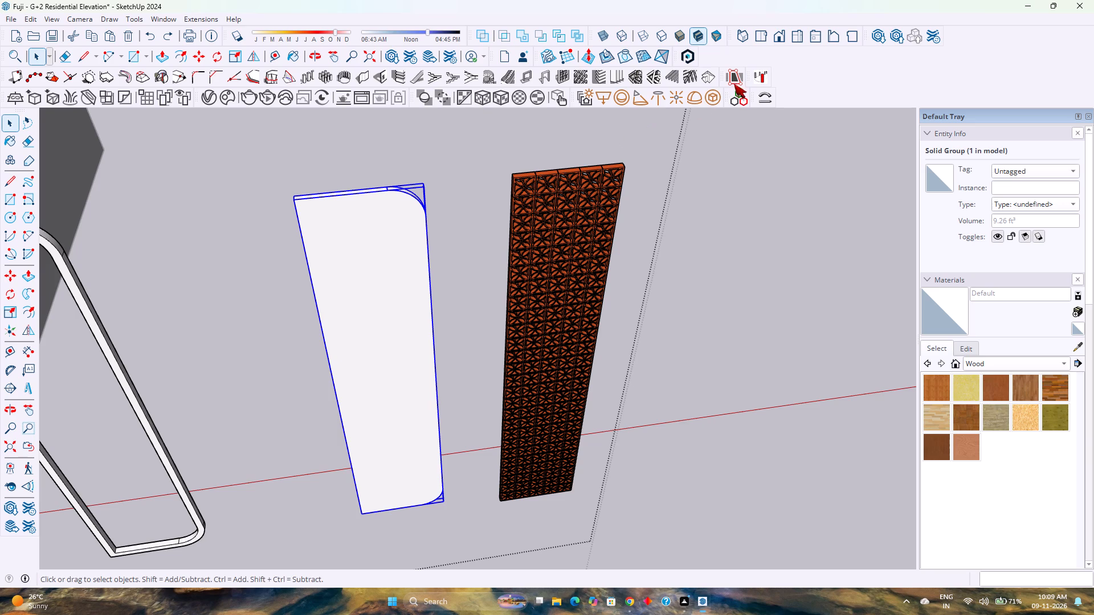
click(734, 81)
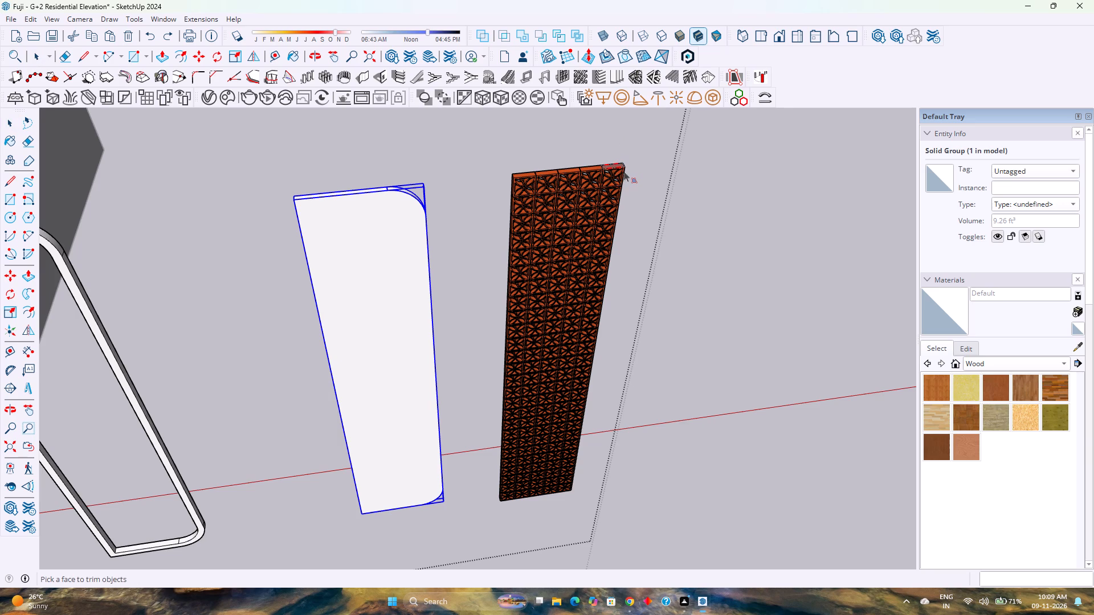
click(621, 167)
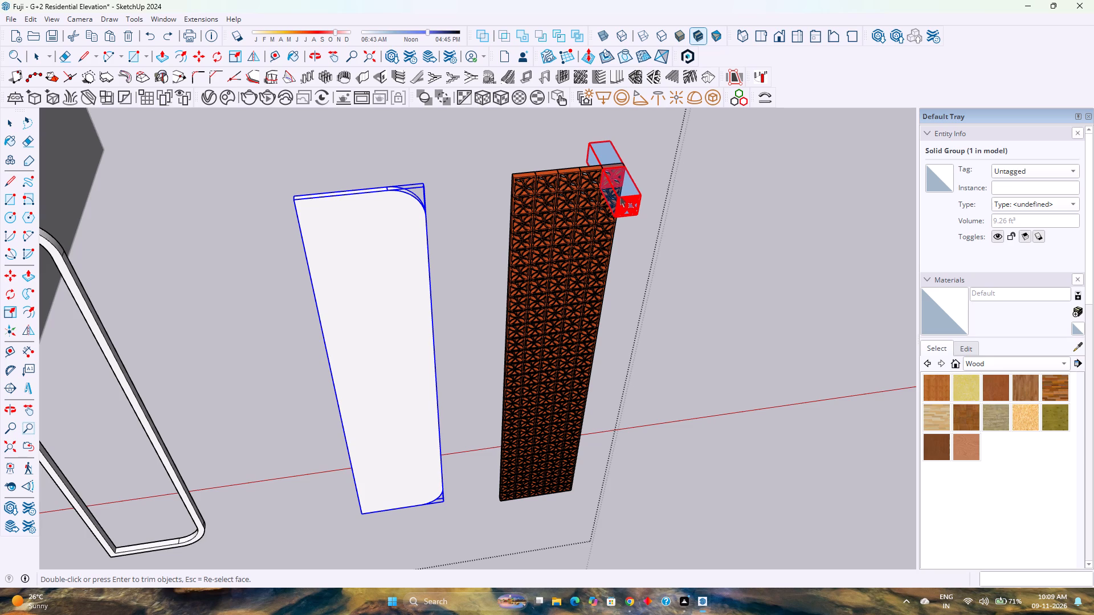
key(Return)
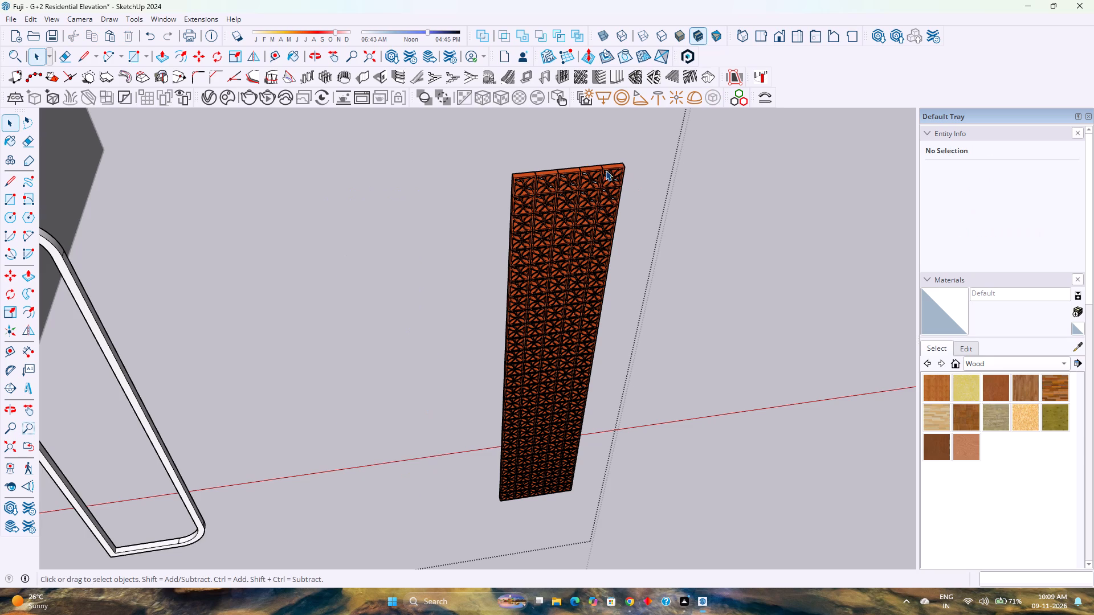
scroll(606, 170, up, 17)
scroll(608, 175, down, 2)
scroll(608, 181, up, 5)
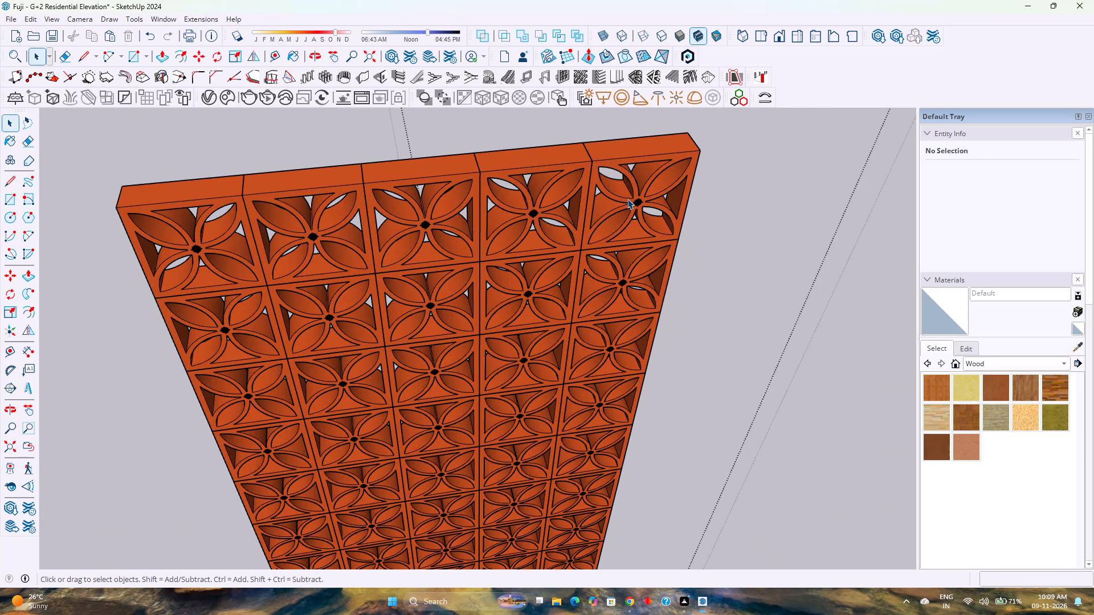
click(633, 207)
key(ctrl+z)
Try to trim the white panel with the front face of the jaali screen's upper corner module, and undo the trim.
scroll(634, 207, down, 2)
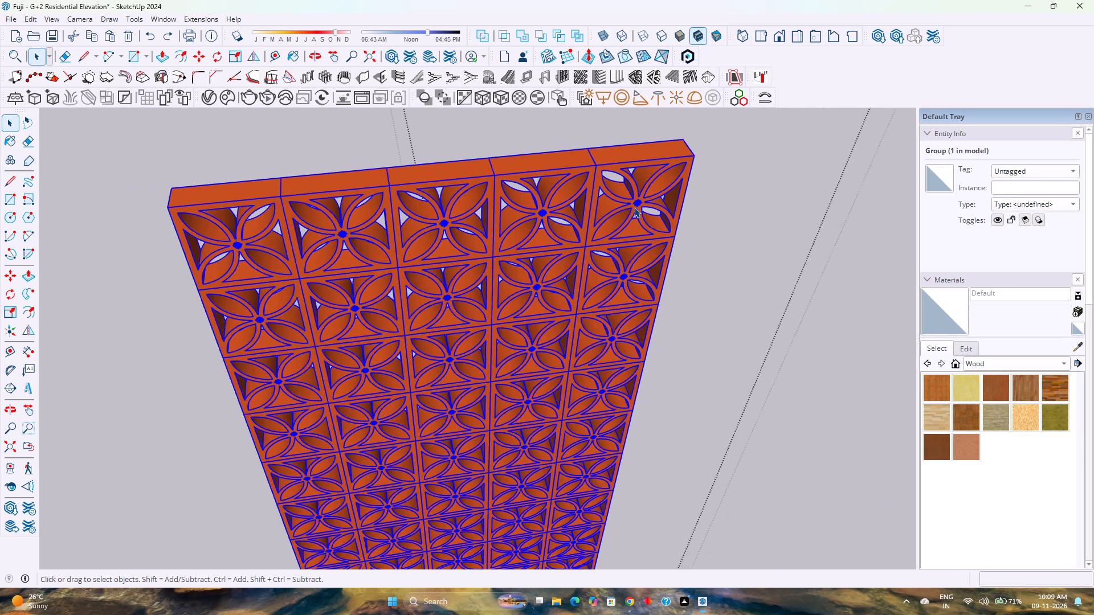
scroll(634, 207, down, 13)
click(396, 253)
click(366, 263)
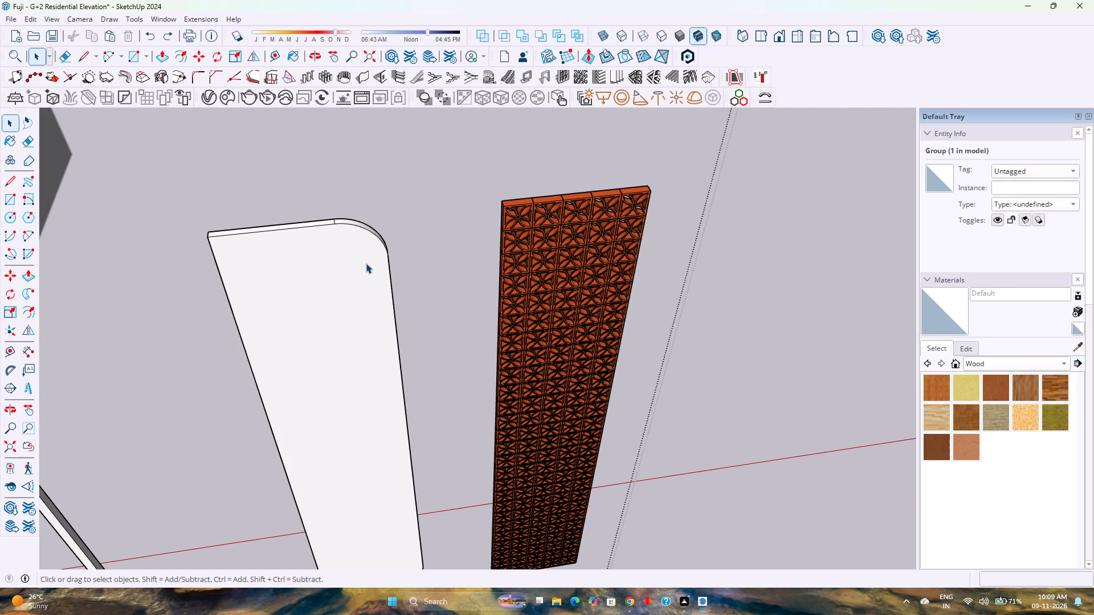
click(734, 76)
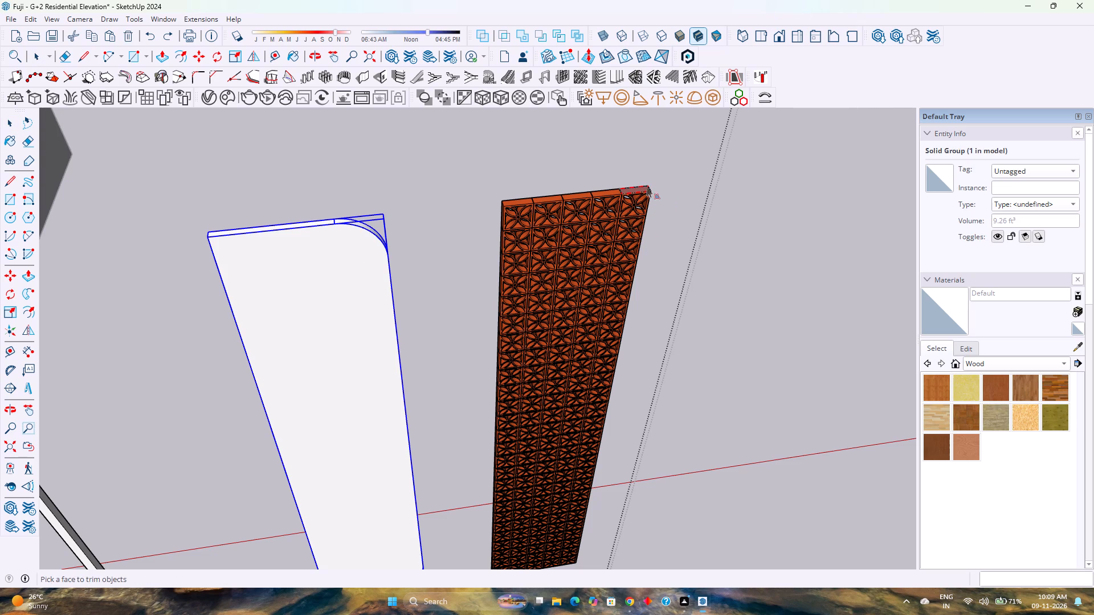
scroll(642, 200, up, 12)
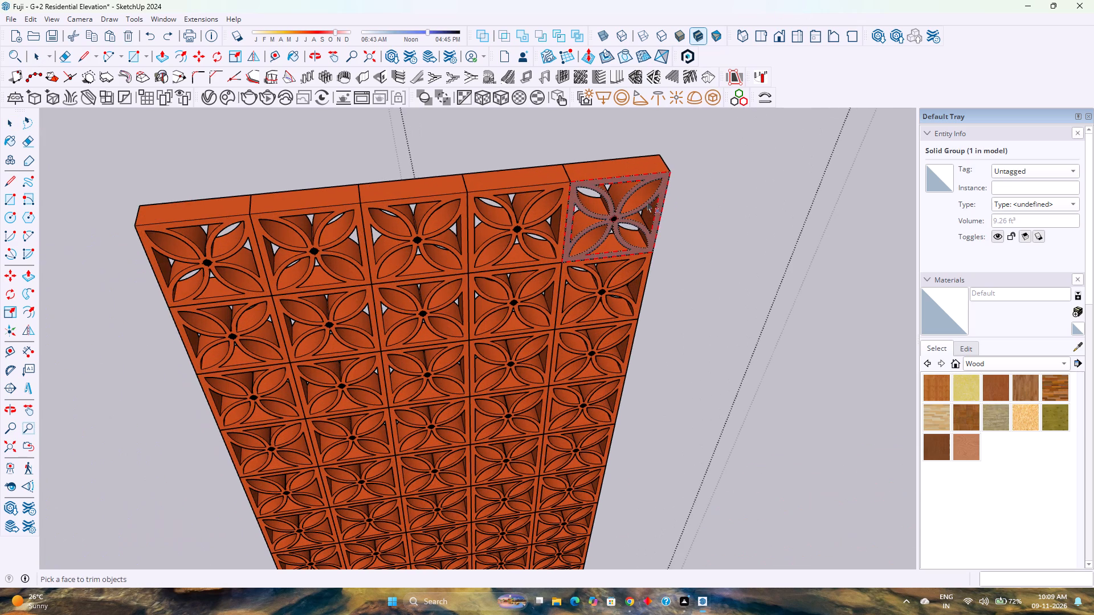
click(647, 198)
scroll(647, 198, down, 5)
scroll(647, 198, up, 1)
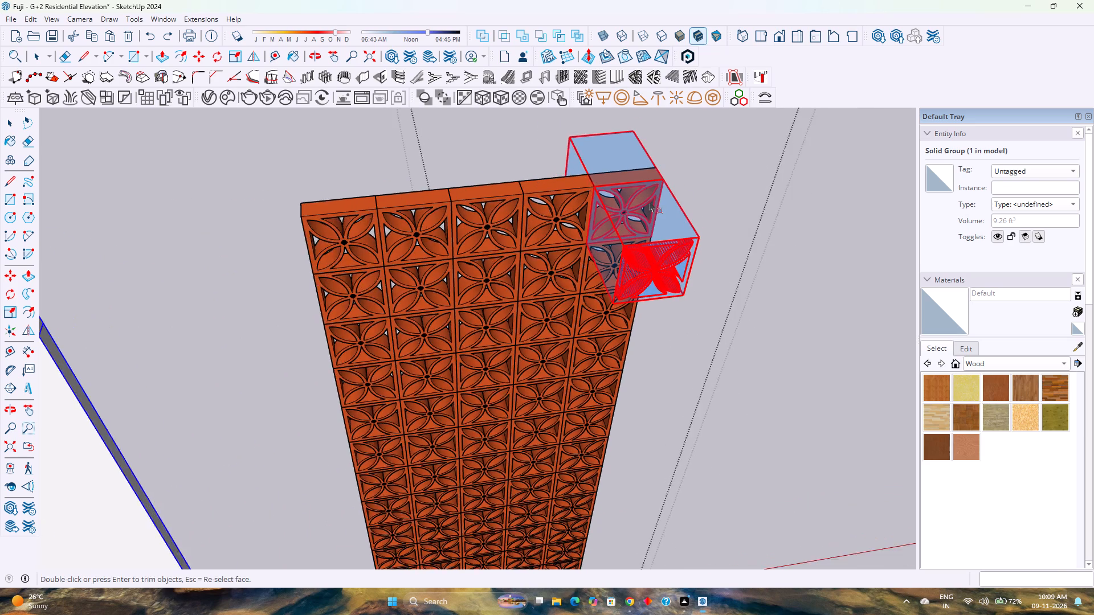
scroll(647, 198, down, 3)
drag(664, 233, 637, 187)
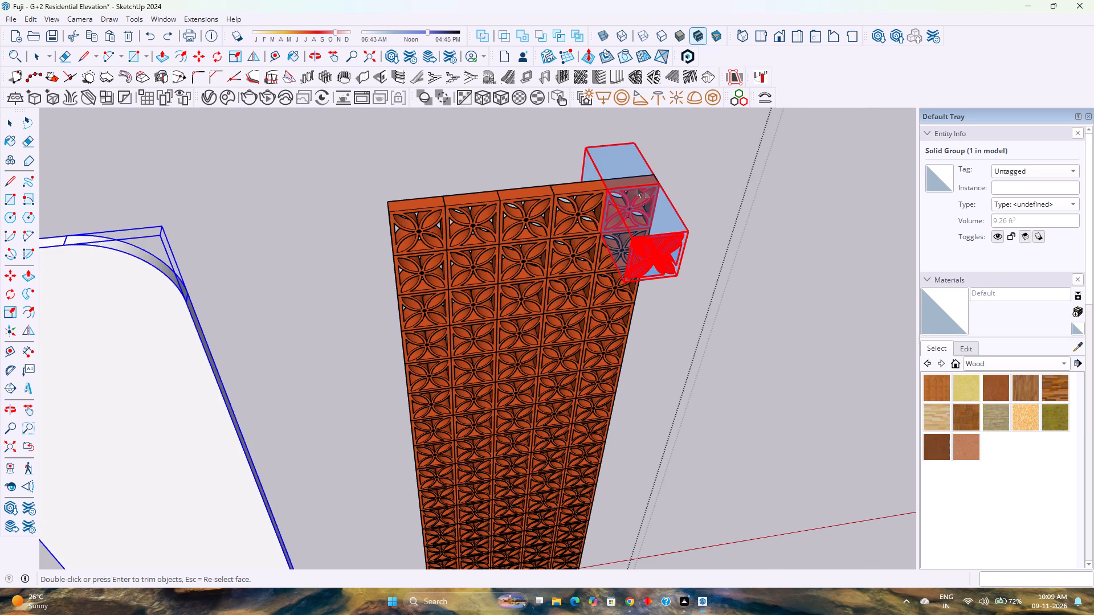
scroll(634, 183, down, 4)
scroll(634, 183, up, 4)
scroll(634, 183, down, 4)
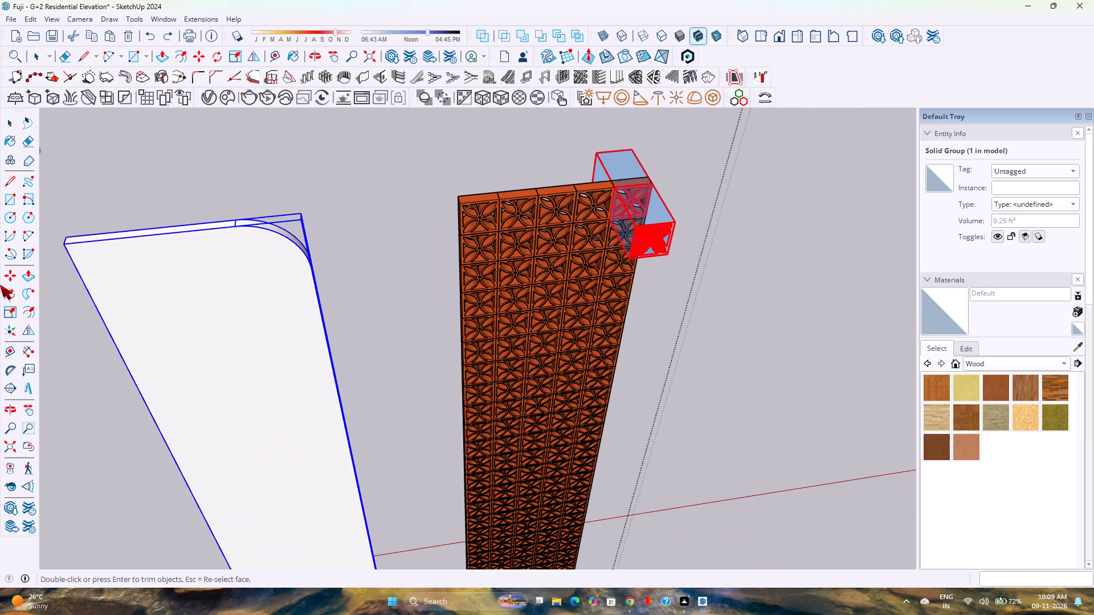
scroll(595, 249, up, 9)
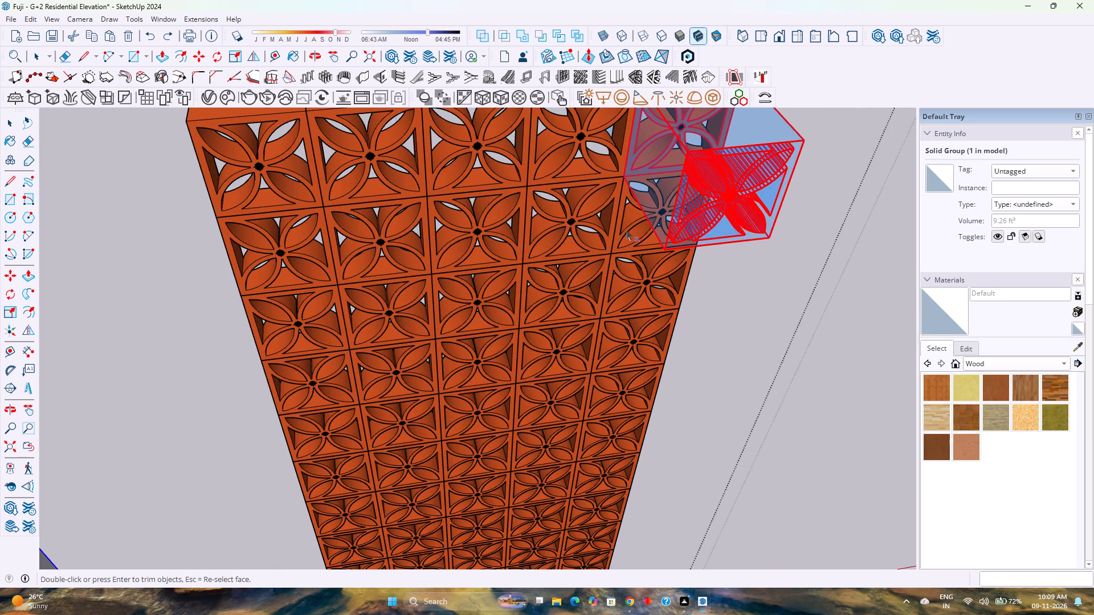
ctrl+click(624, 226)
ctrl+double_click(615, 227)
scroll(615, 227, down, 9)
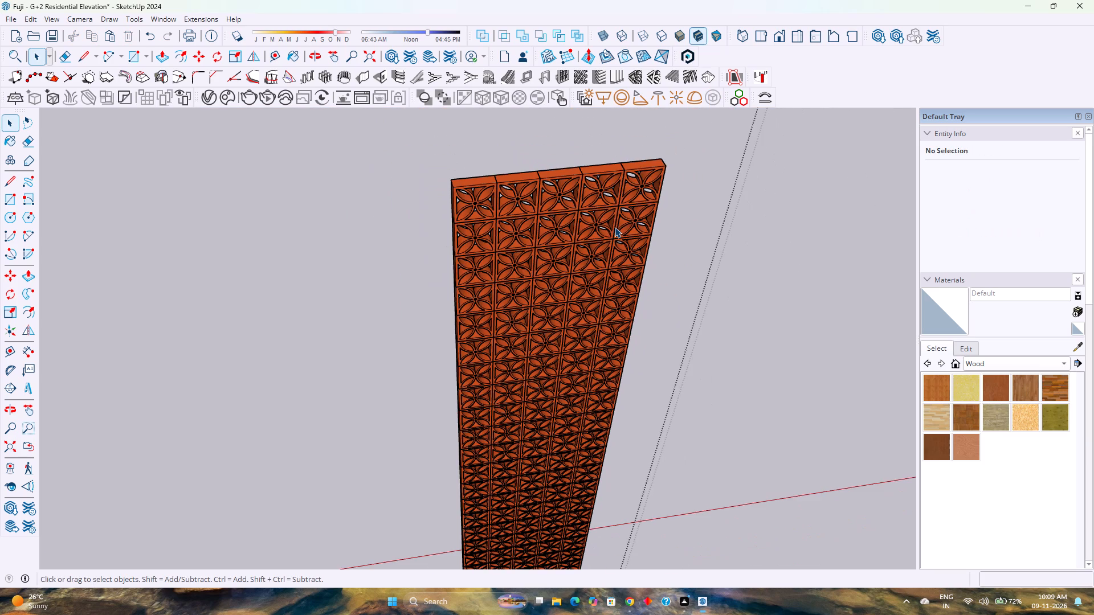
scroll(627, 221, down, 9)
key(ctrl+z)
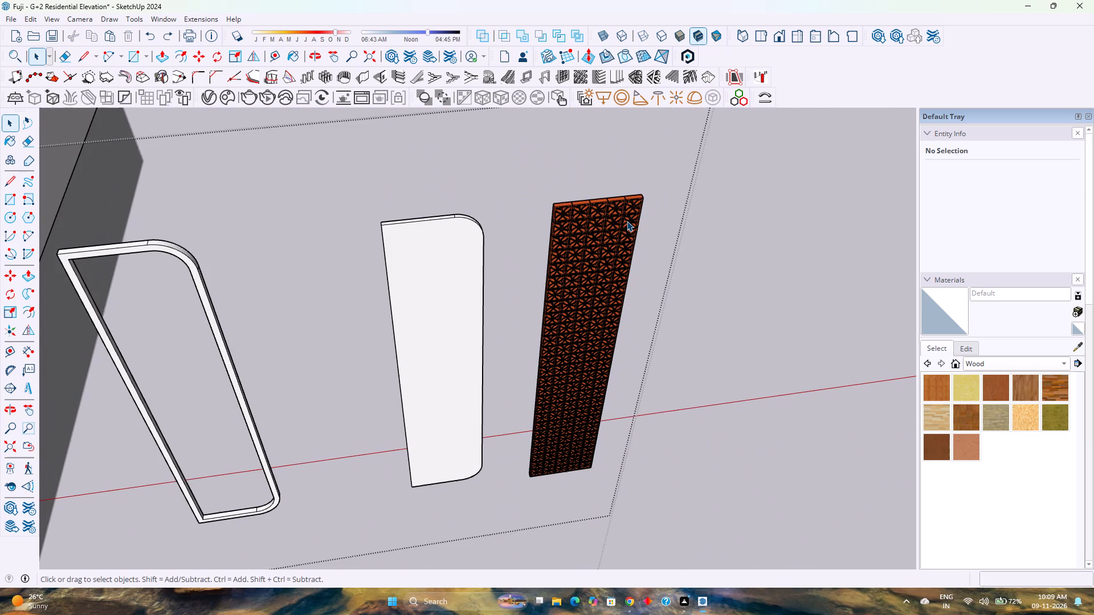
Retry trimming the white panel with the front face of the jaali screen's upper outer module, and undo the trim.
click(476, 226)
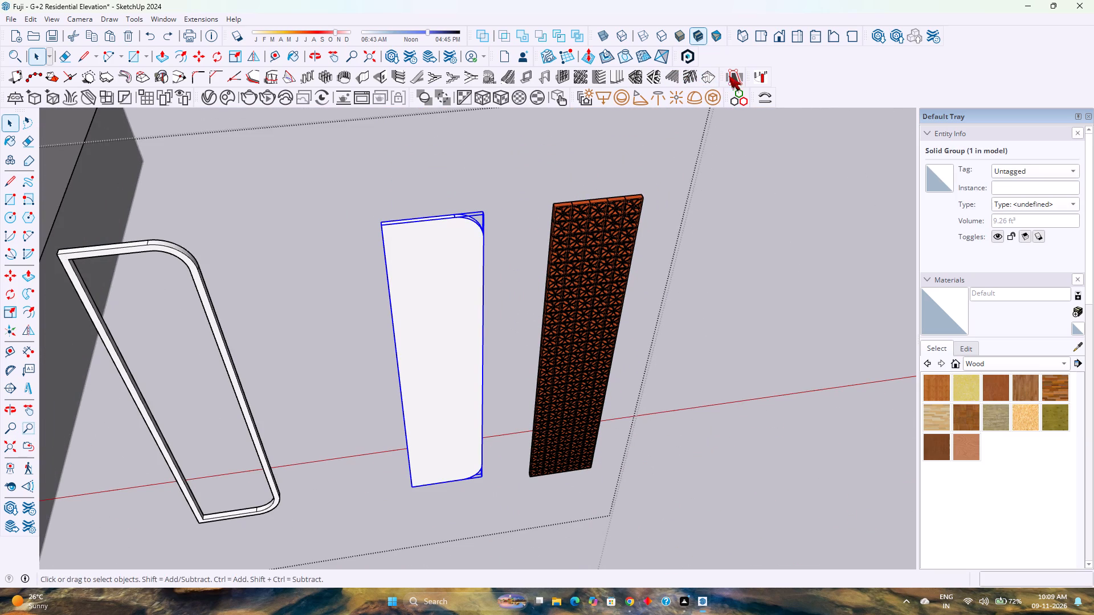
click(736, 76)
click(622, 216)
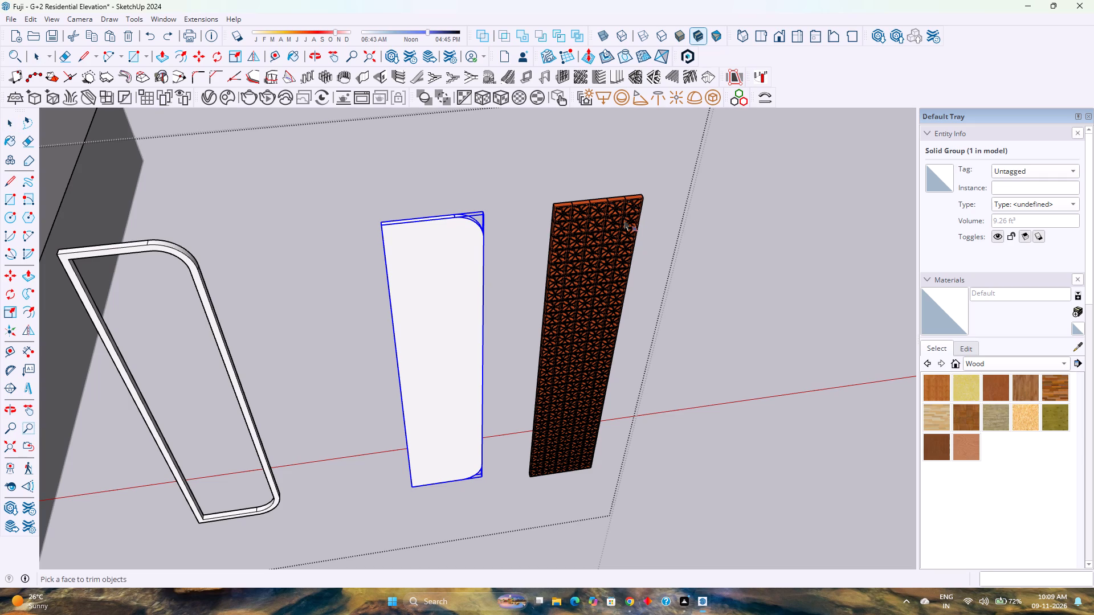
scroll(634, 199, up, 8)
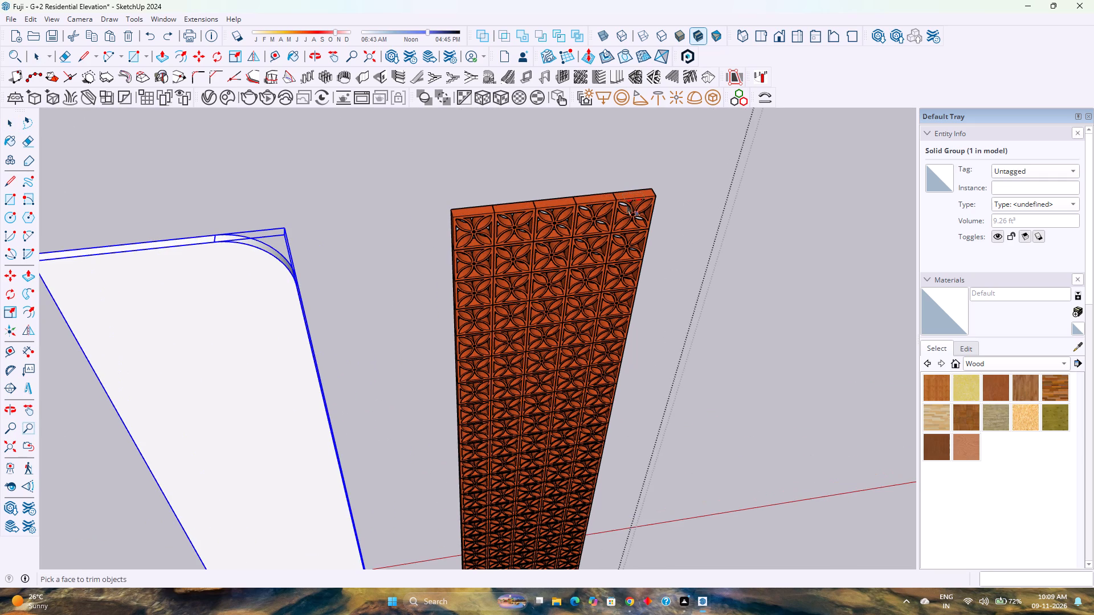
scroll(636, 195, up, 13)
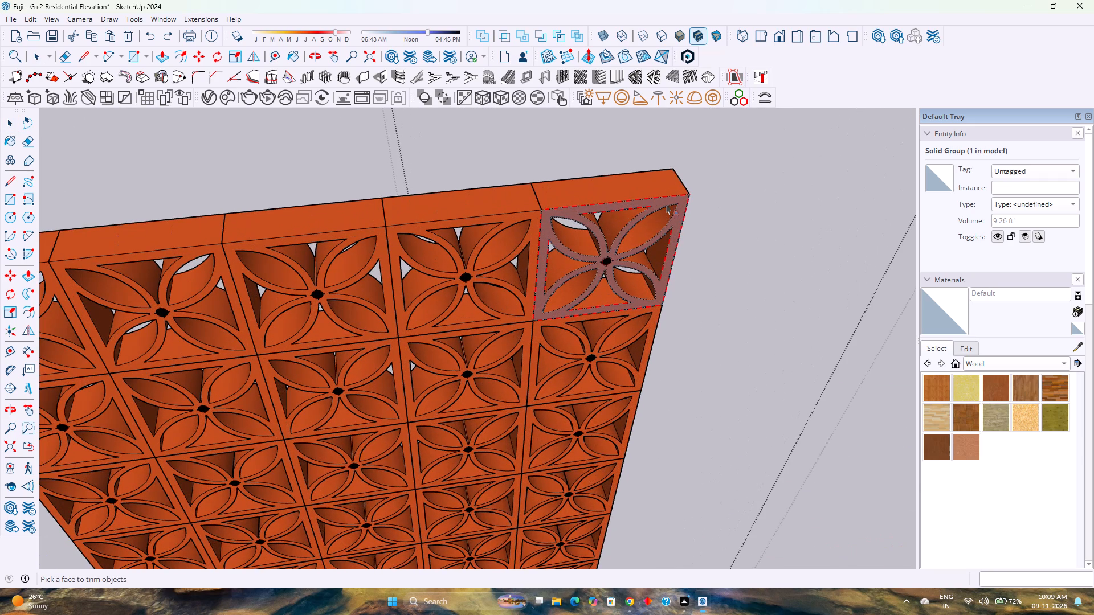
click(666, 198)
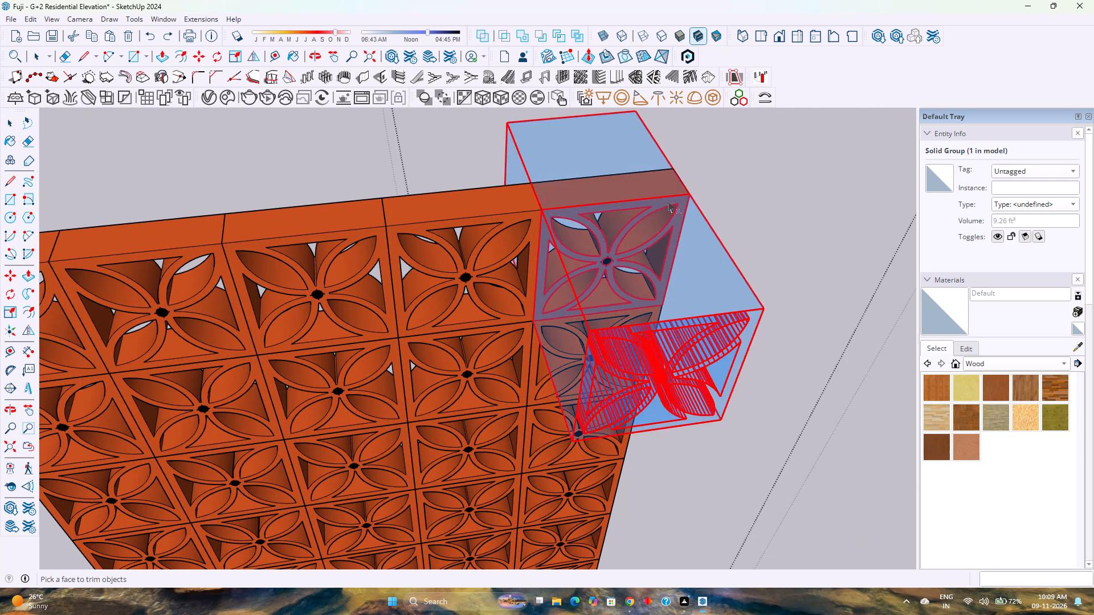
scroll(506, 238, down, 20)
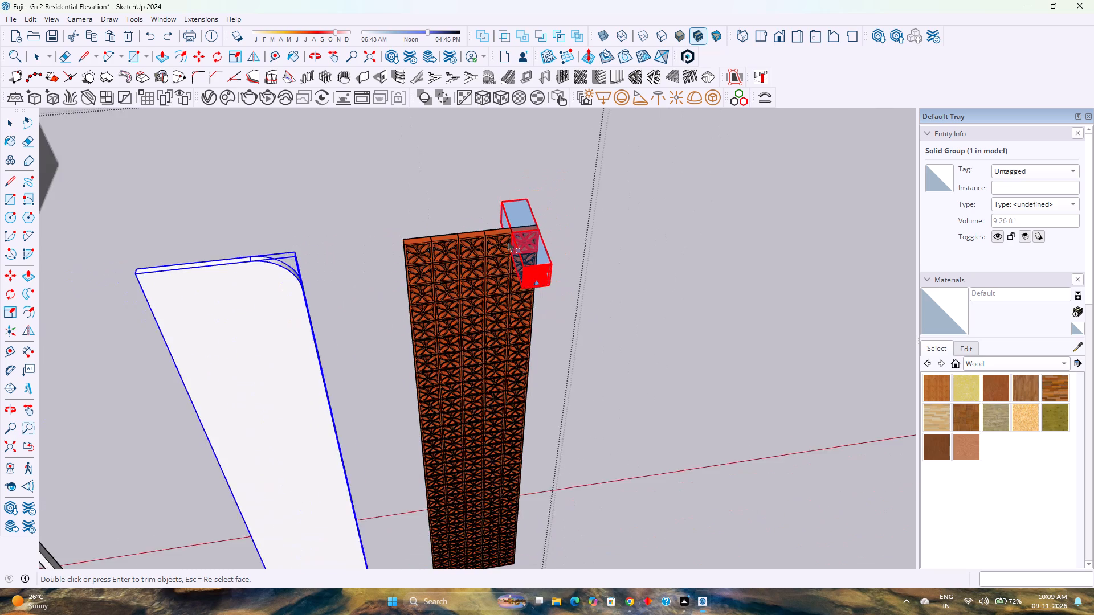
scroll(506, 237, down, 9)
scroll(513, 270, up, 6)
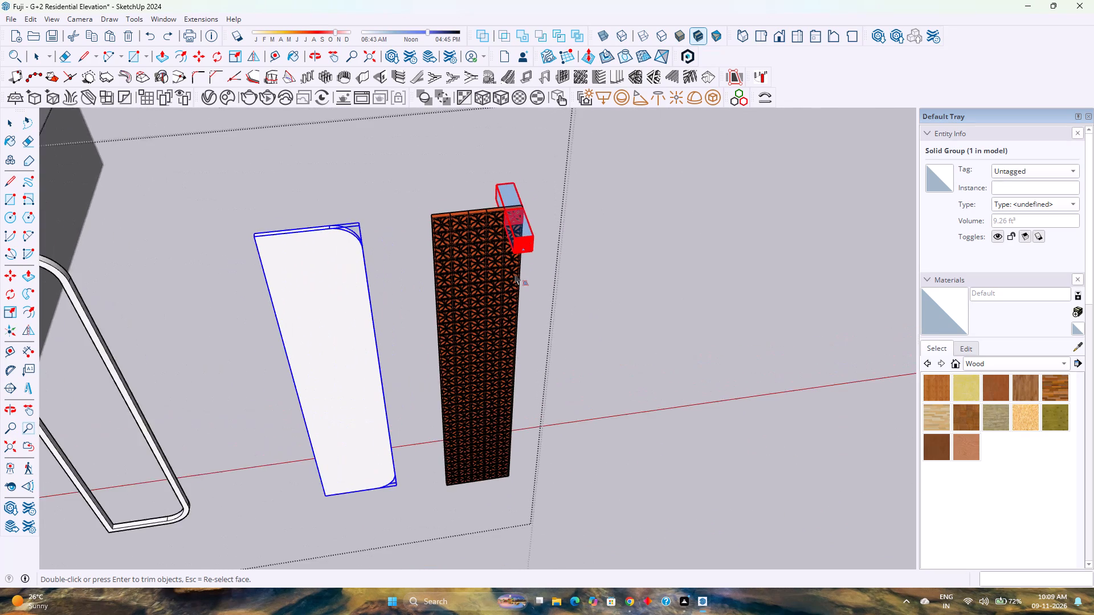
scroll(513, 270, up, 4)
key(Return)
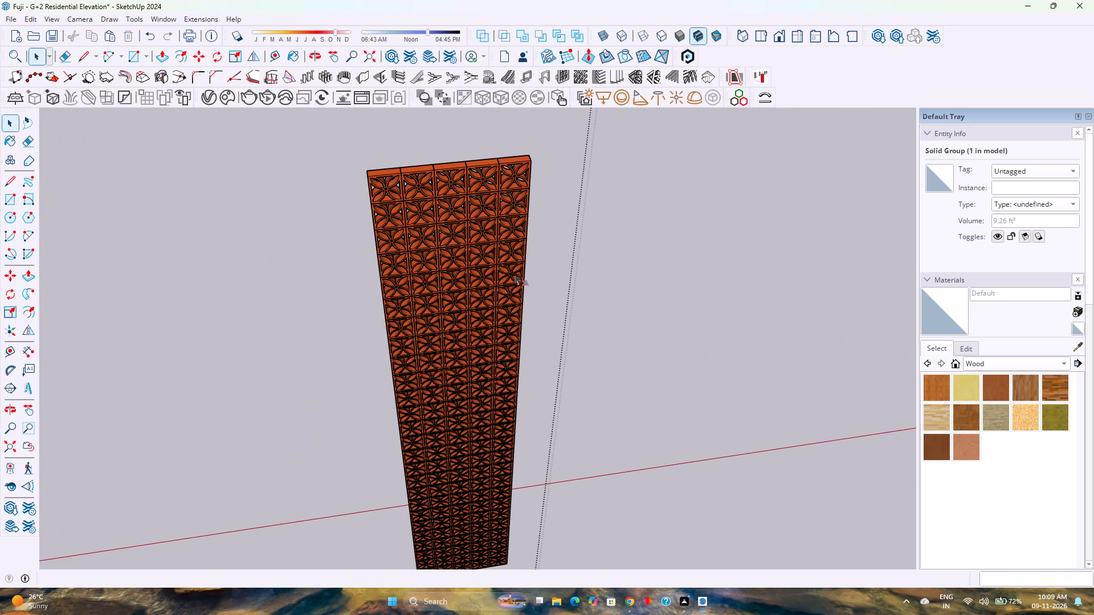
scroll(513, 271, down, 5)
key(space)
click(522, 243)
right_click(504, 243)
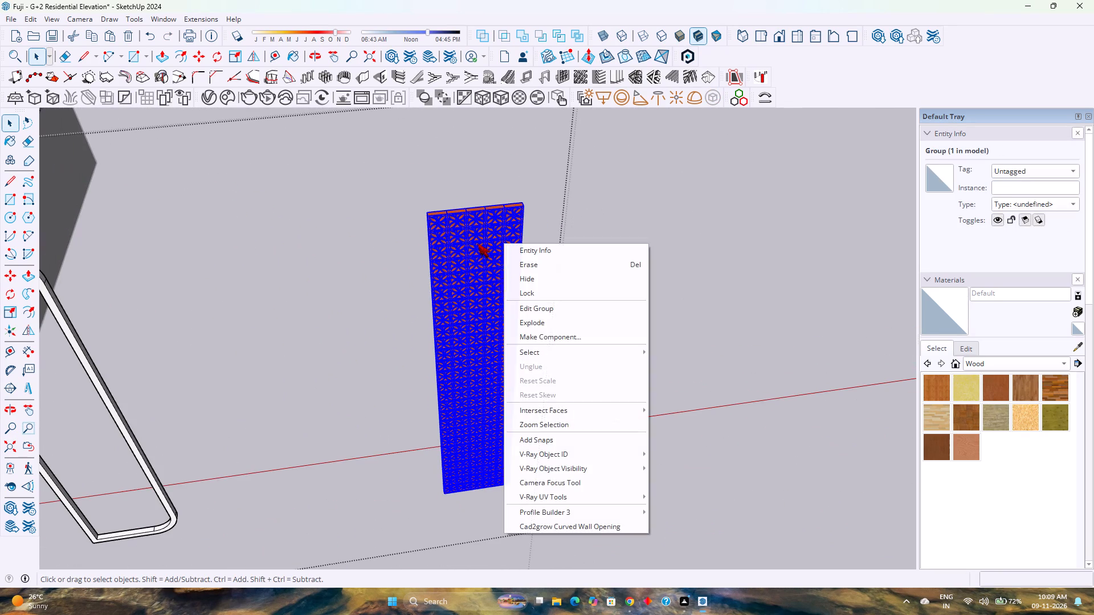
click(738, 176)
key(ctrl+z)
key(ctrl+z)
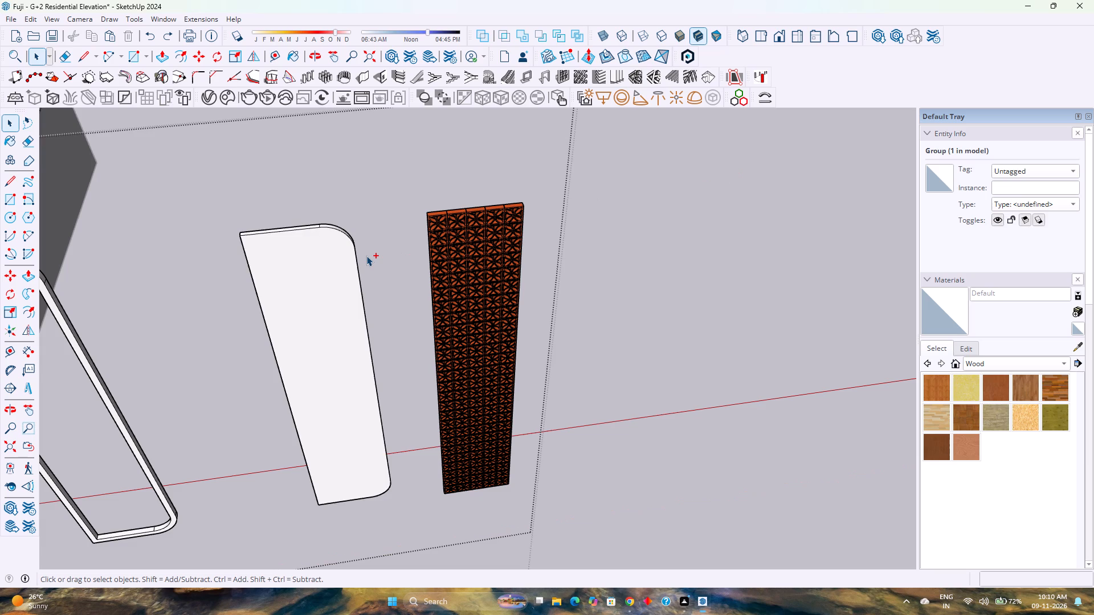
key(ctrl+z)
Undo the grouping of the jaali screen, stepping back to the full array of separate amber_jaali components.
click(451, 236)
key(ctrl+z)
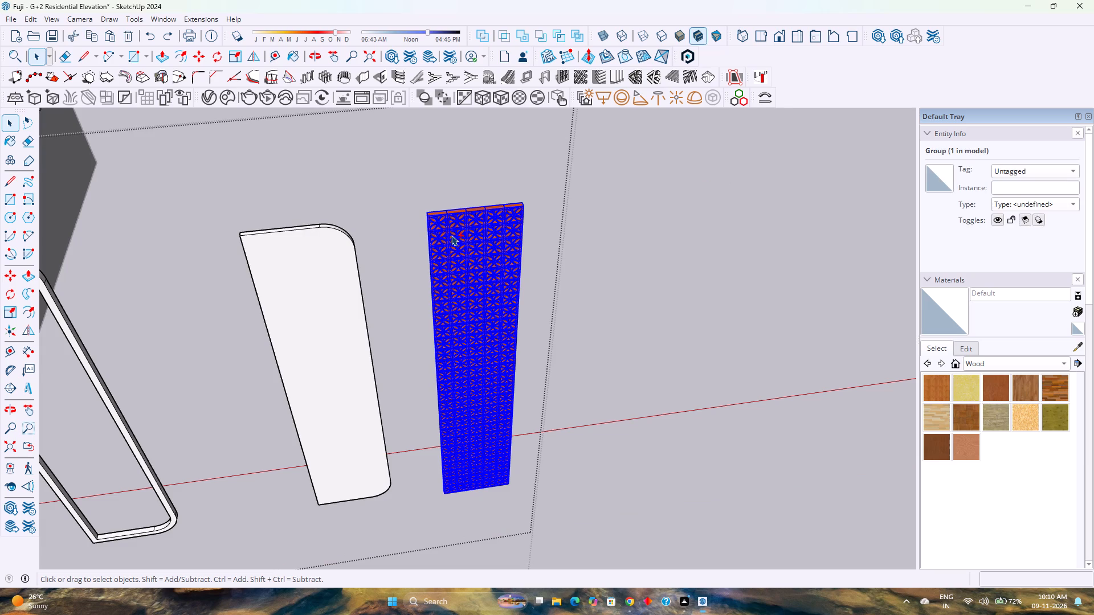
click(577, 225)
click(459, 242)
double_click(459, 242)
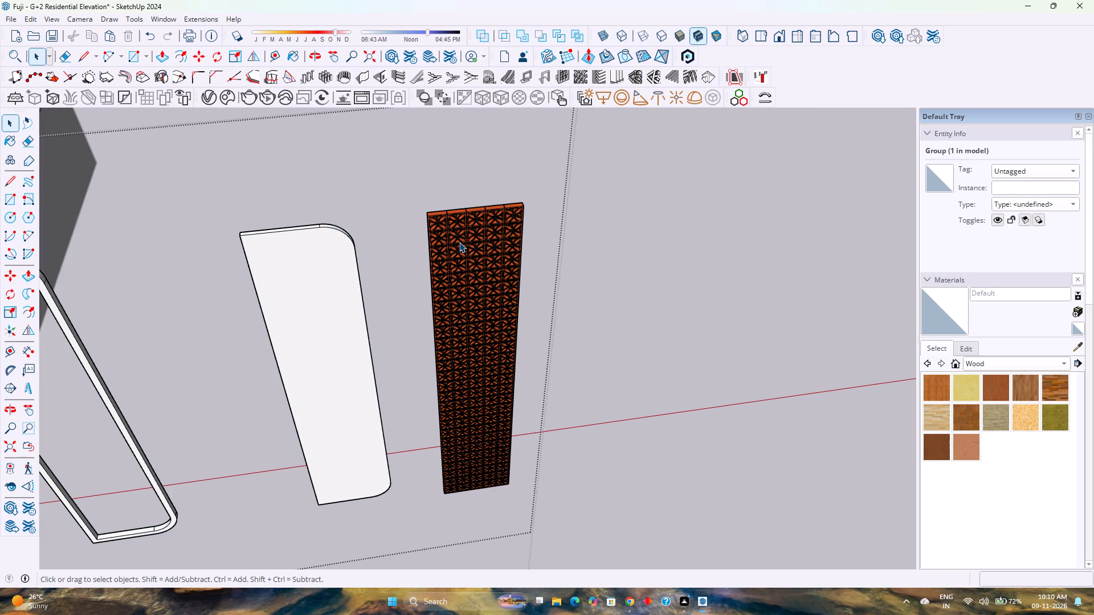
click(459, 242)
key(ctrl+z)
key(ctrl+z)
key(ctrl+z)
key(ctrl+z)
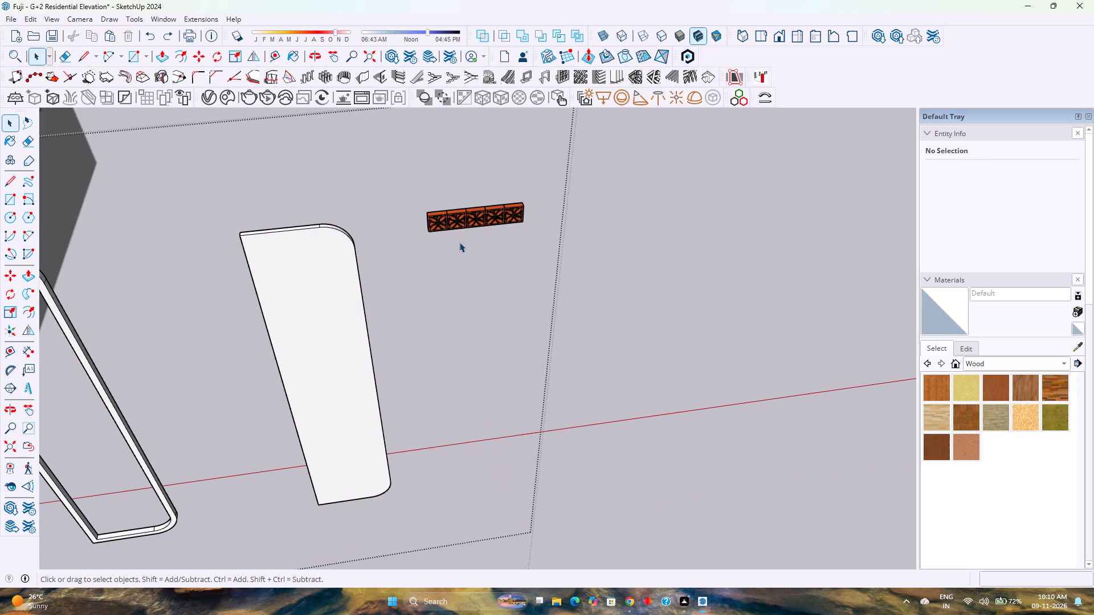
key(ctrl+y)
Select all the amber_jaali components of the arrayed screen and explode them.
click(459, 240)
scroll(459, 240, up, 4)
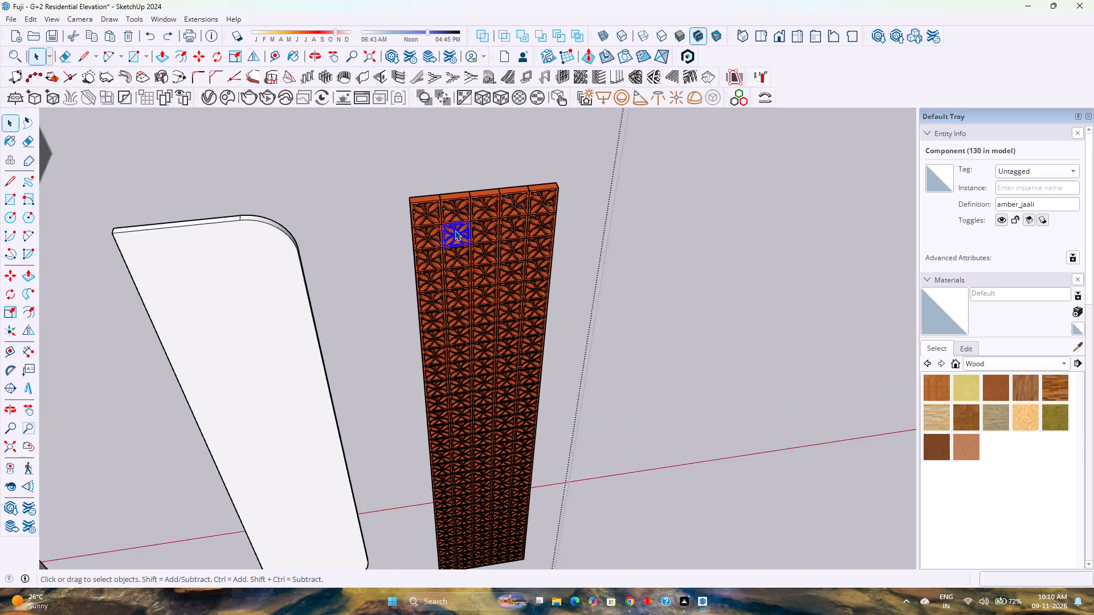
scroll(455, 230, up, 8)
scroll(368, 181, down, 7)
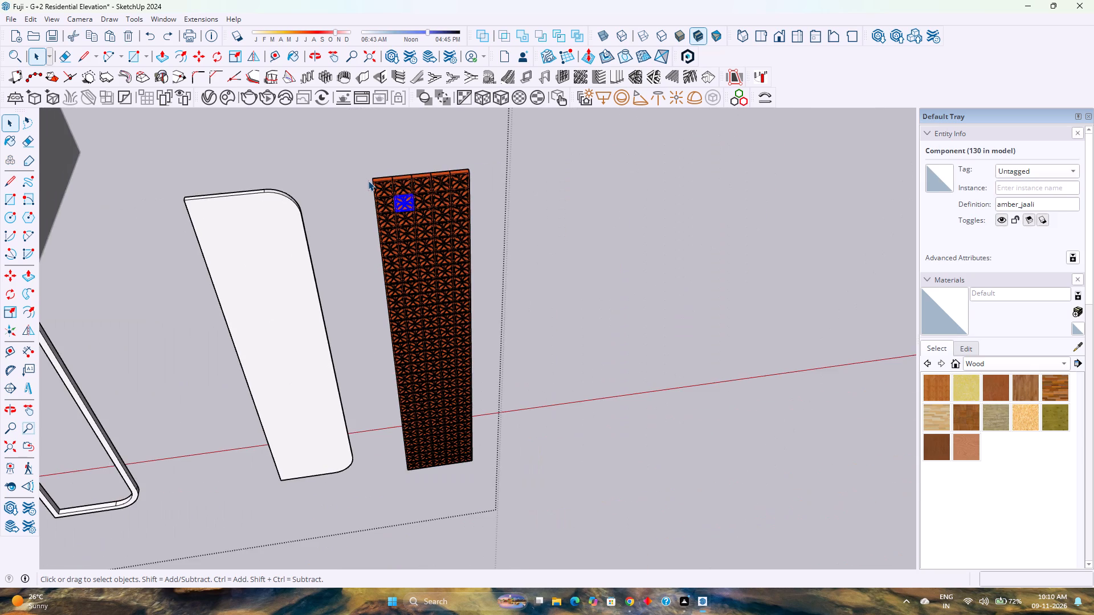
scroll(368, 181, down, 6)
drag(353, 156, 432, 311)
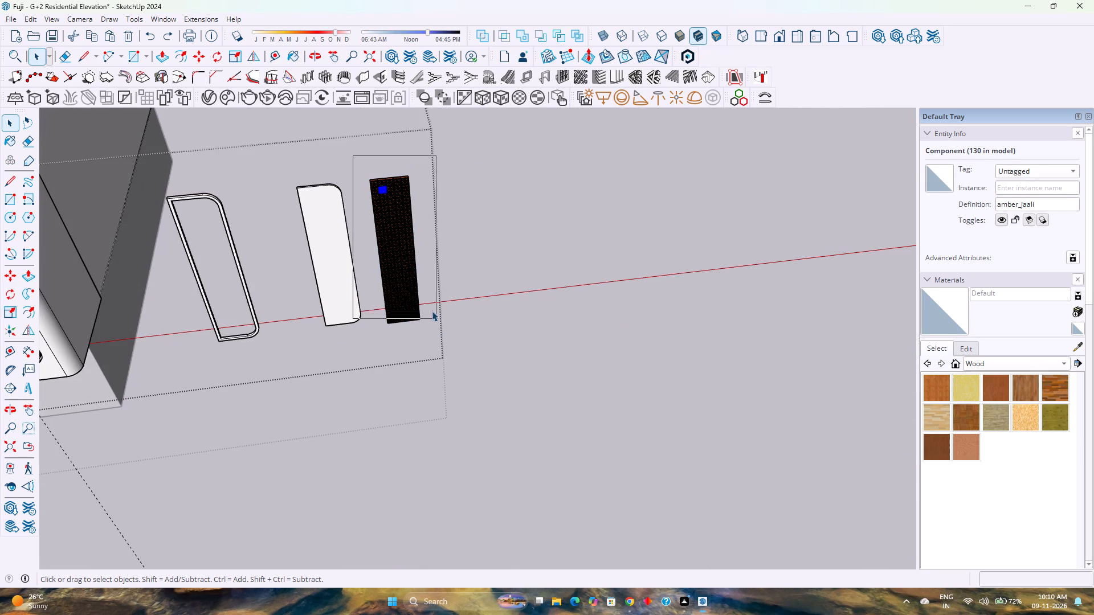
drag(432, 311, 413, 245)
drag(347, 155, 386, 211)
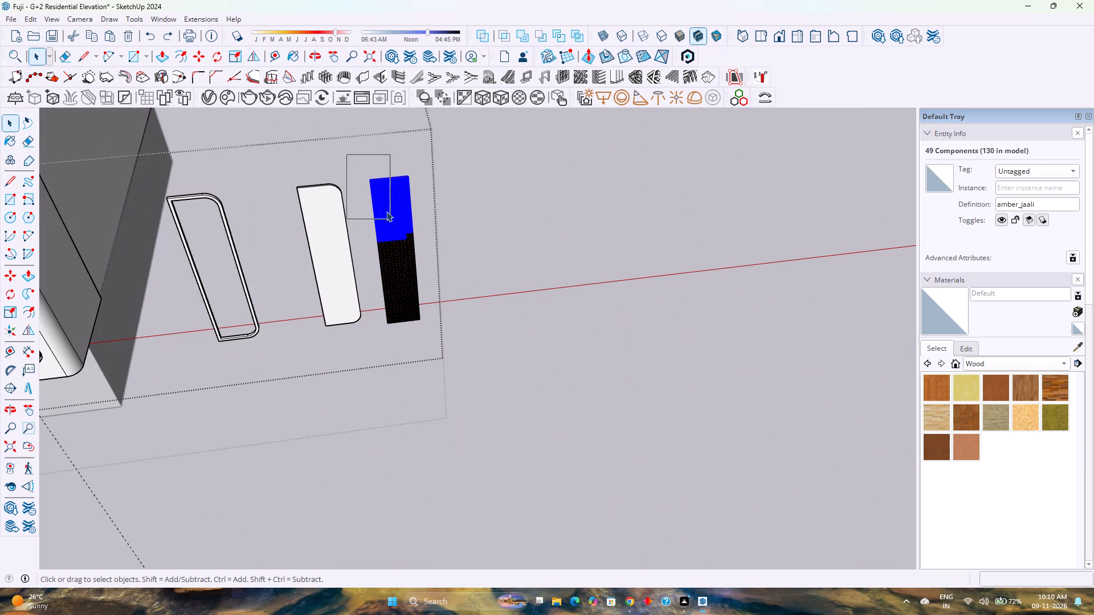
drag(386, 211, 376, 178)
middle_drag(414, 325, 408, 229)
middle_click(408, 229)
scroll(408, 225, up, 1)
scroll(408, 222, down, 3)
middle_drag(414, 214, 499, 395)
middle_drag(490, 403, 443, 307)
drag(406, 212, 534, 392)
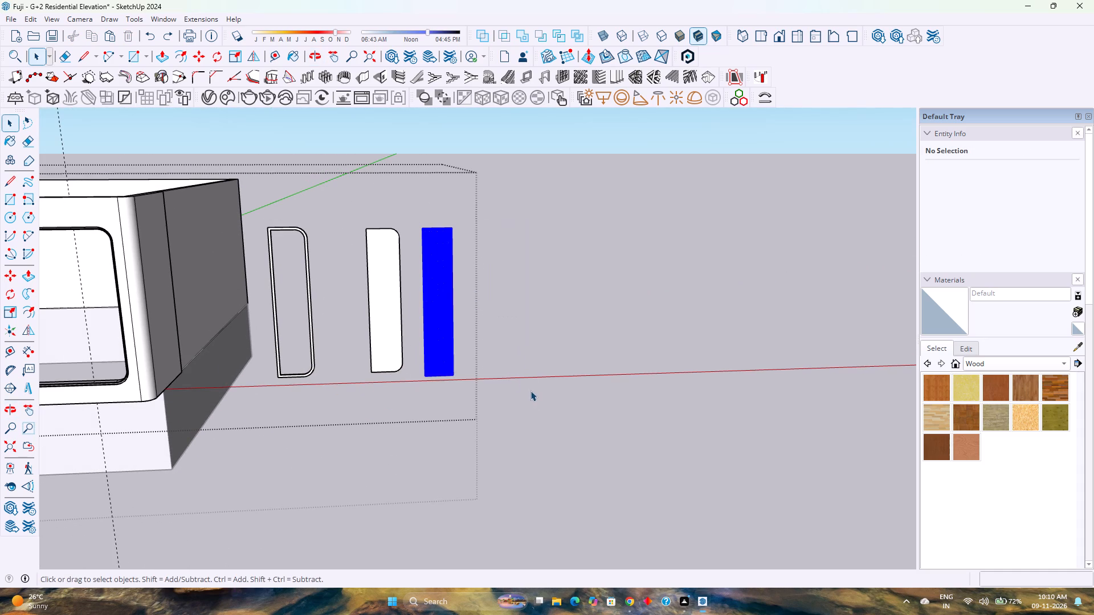
right_click(443, 300)
click(492, 365)
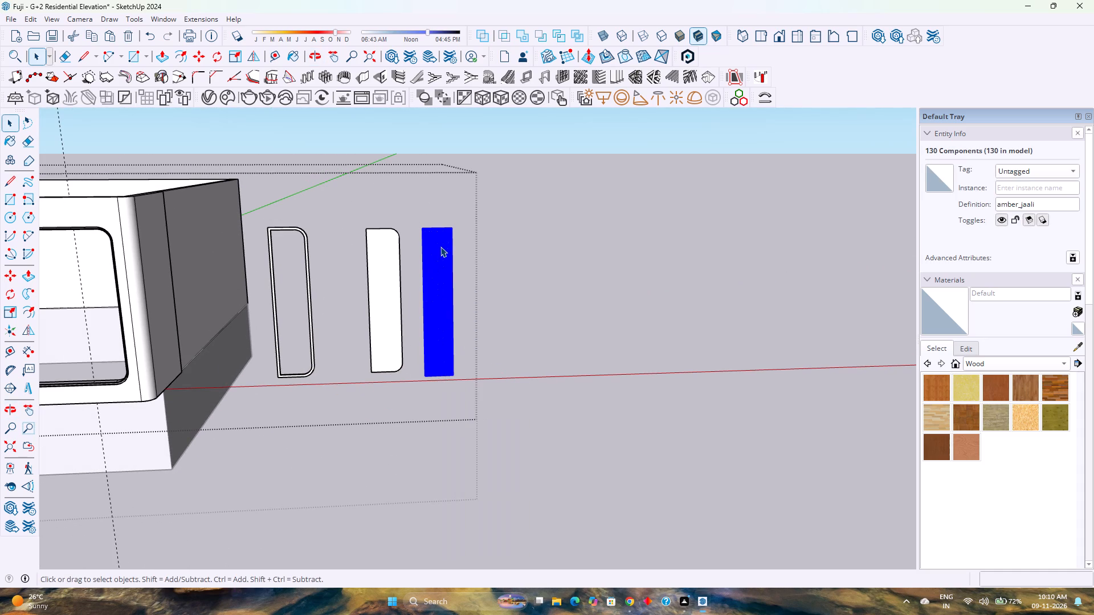
Explode the single jaali module group in the second column, near the upper part of the screen.
scroll(441, 243, up, 18)
right_click(436, 244)
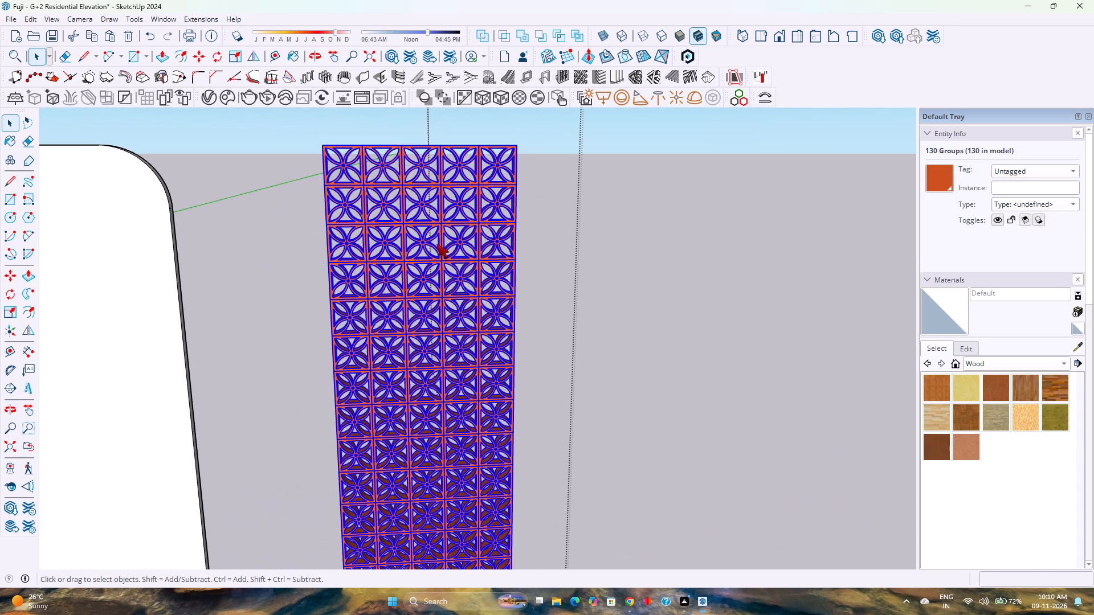
click(380, 319)
scroll(377, 321, up, 5)
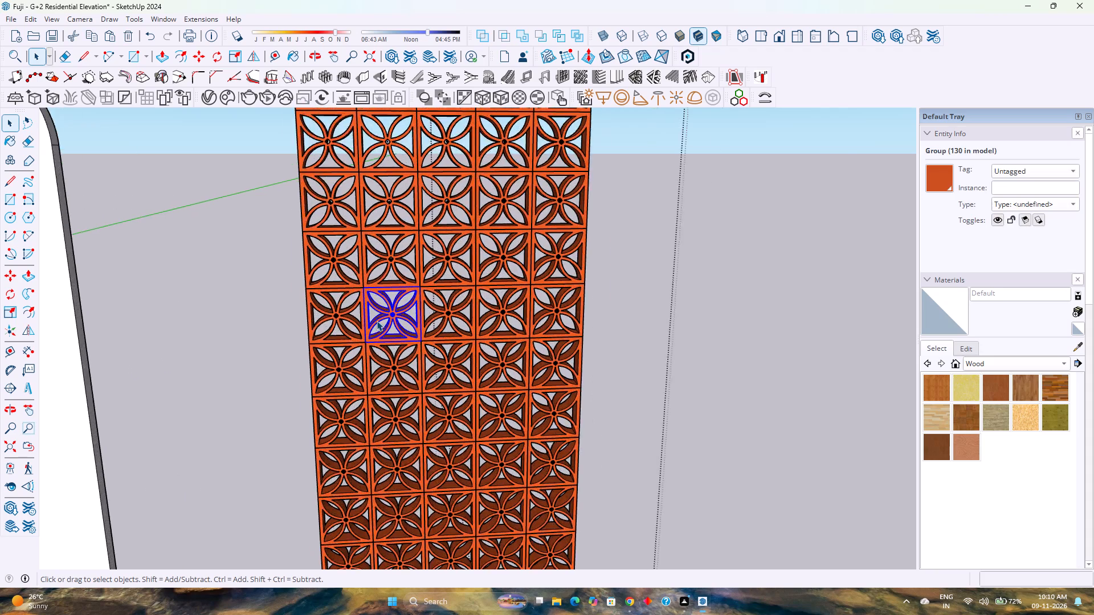
scroll(377, 321, up, 7)
right_click(375, 320)
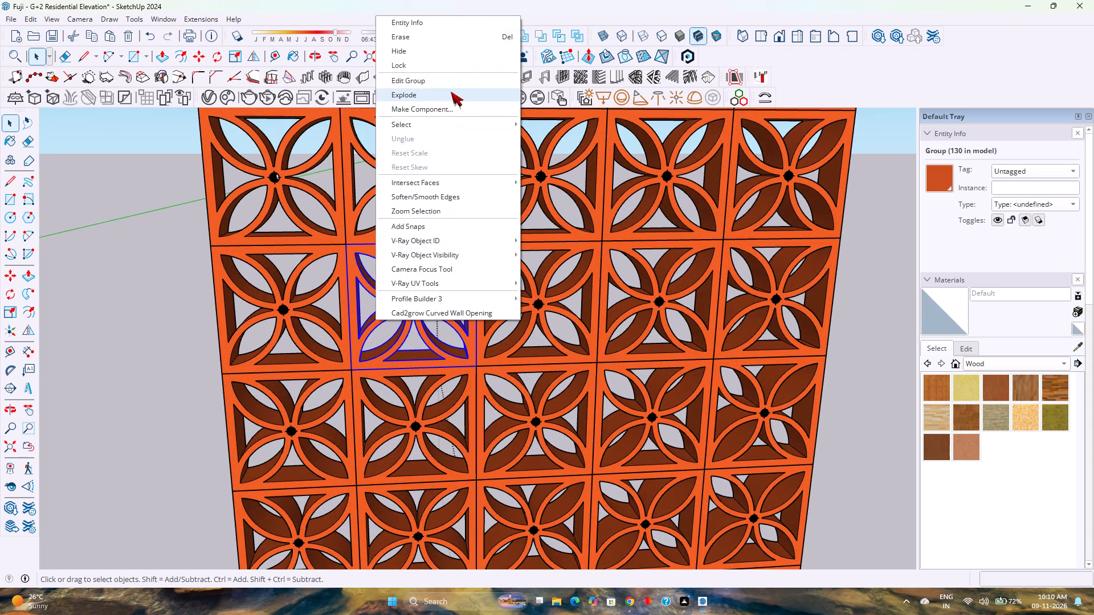
click(451, 92)
Select the whole jaali screen and explode all its remaining module groups into loose geometry.
scroll(483, 312, down, 9)
click(488, 311)
right_click(488, 311)
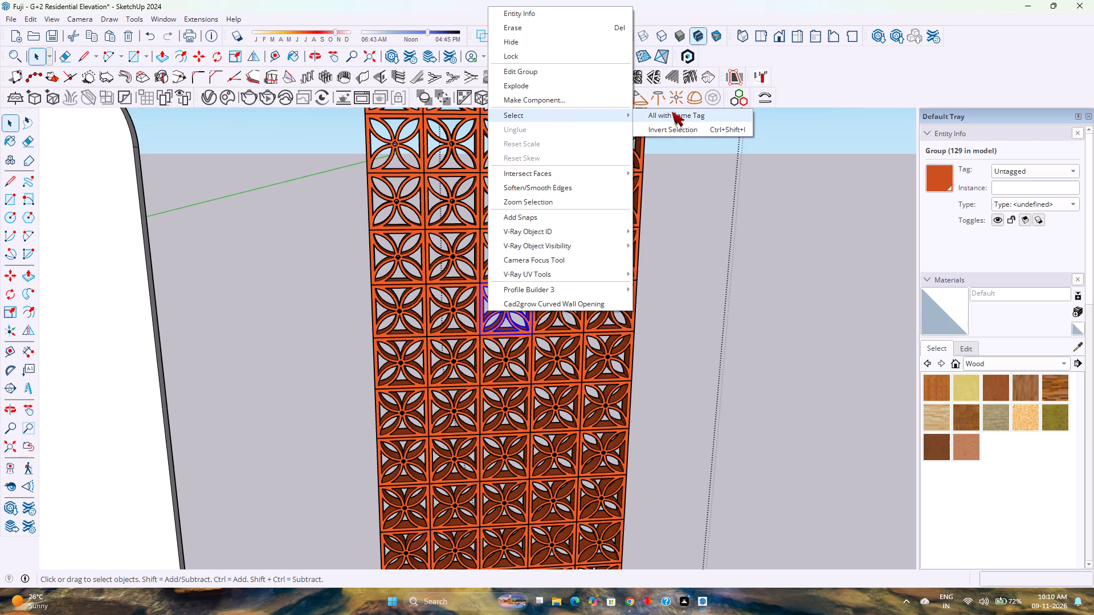
click(672, 112)
scroll(483, 246, down, 4)
click(483, 246)
scroll(483, 246, down, 4)
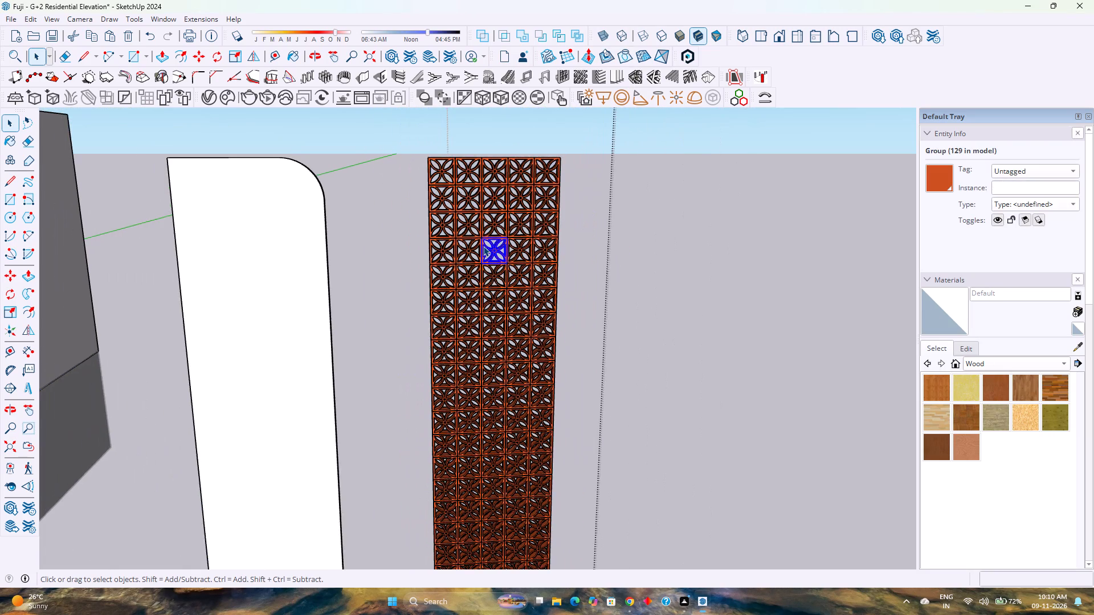
scroll(483, 246, down, 4)
scroll(432, 174, down, 3)
drag(432, 170, 526, 465)
right_click(472, 339)
click(517, 67)
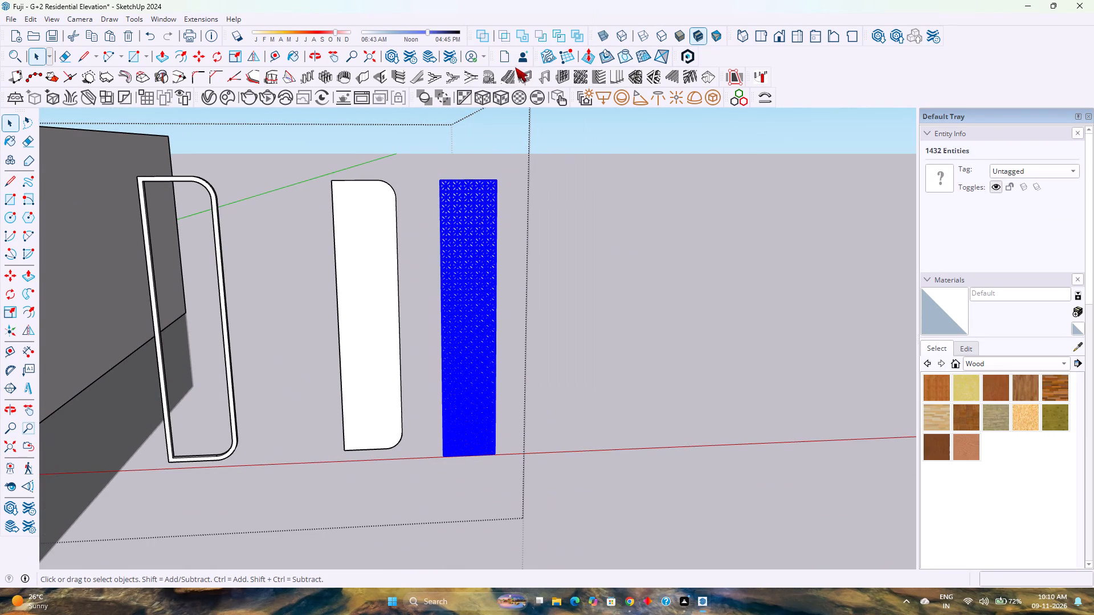
scroll(471, 161, up, 11)
scroll(489, 187, down, 5)
triple_click(579, 195)
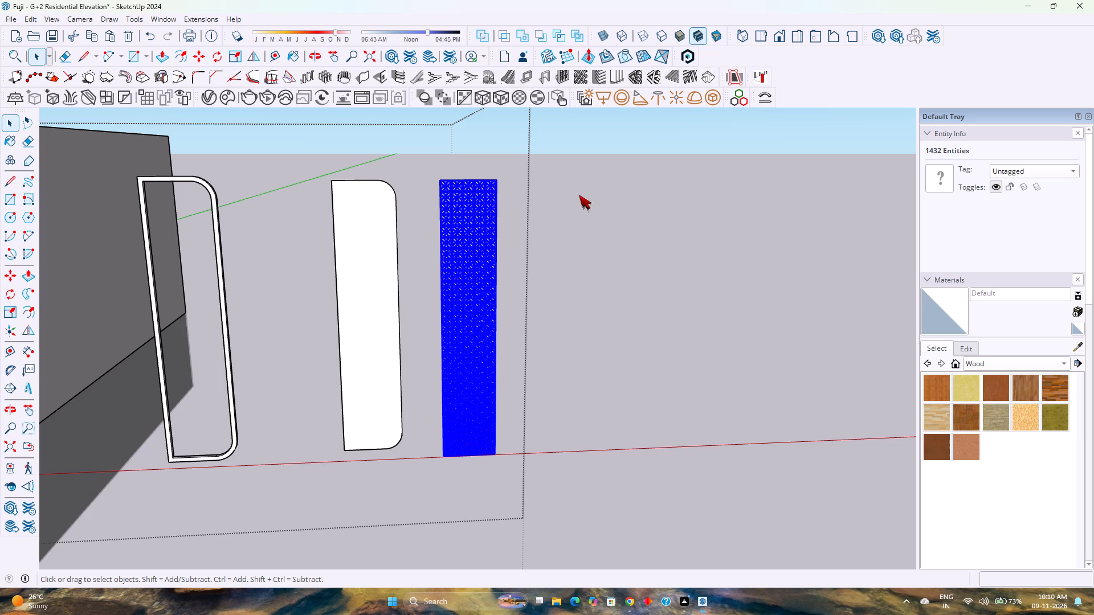
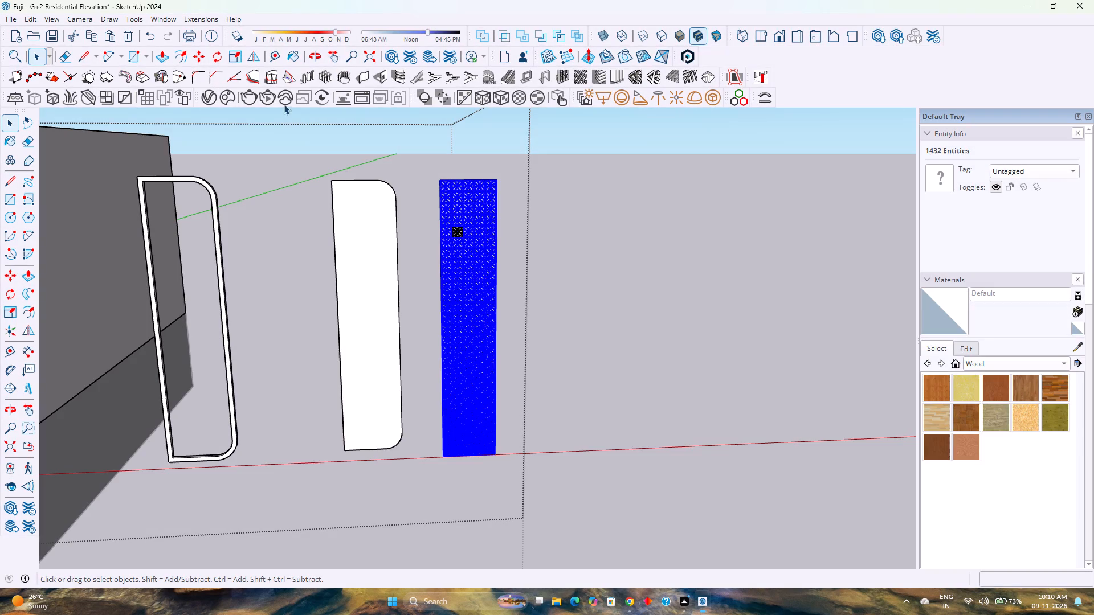
Examine the seams between modules in the exploded jaali screen, checking individual edges near its upper part.
scroll(431, 228, up, 2)
click(457, 238)
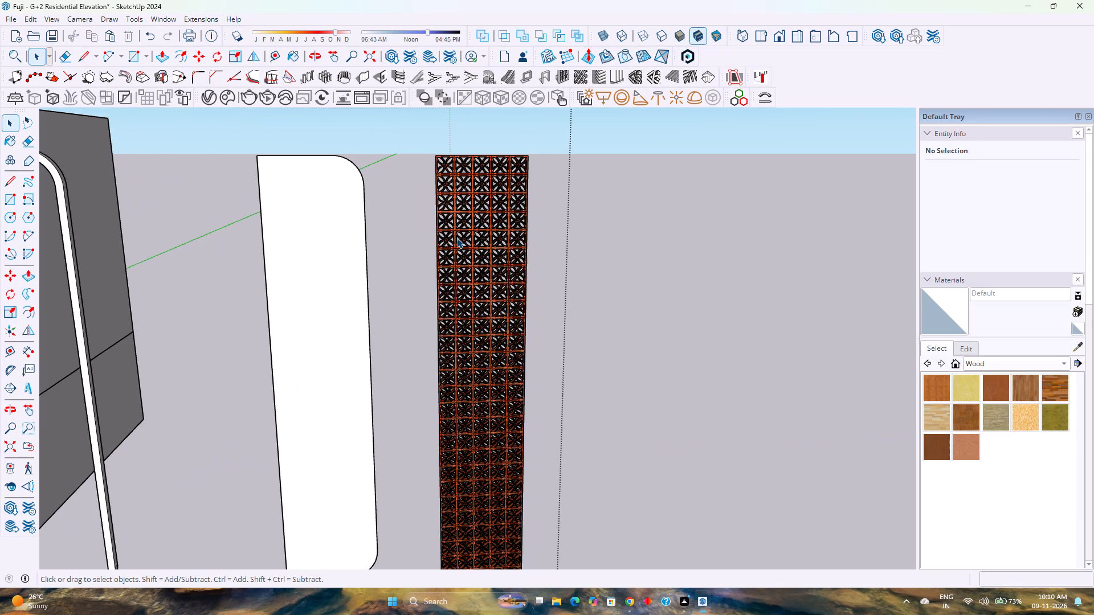
scroll(457, 238, up, 4)
double_click(458, 238)
scroll(458, 238, up, 4)
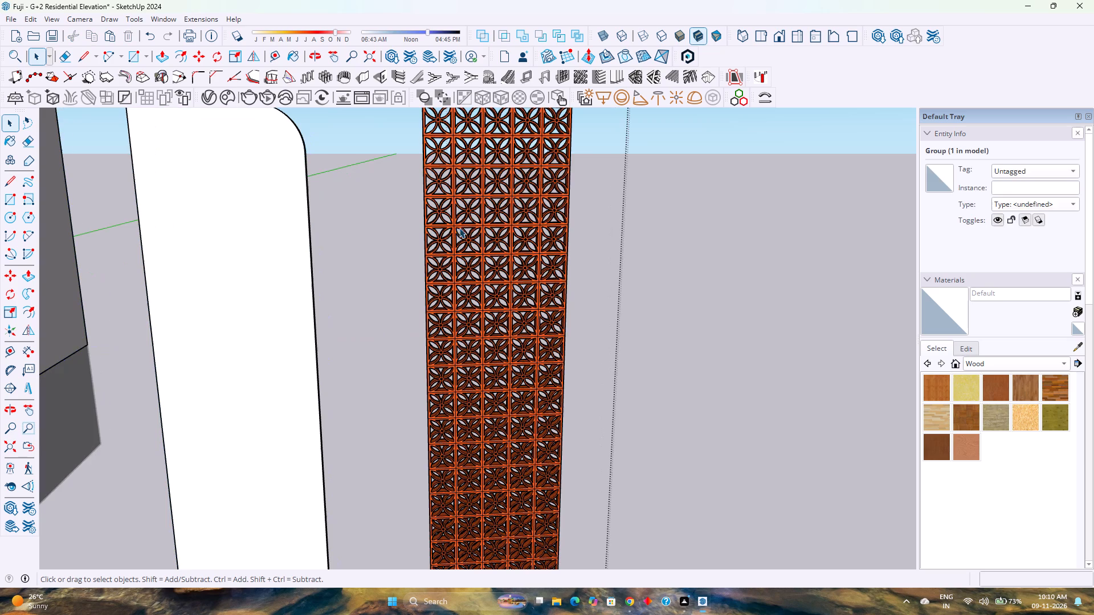
click(456, 225)
scroll(452, 225, up, 16)
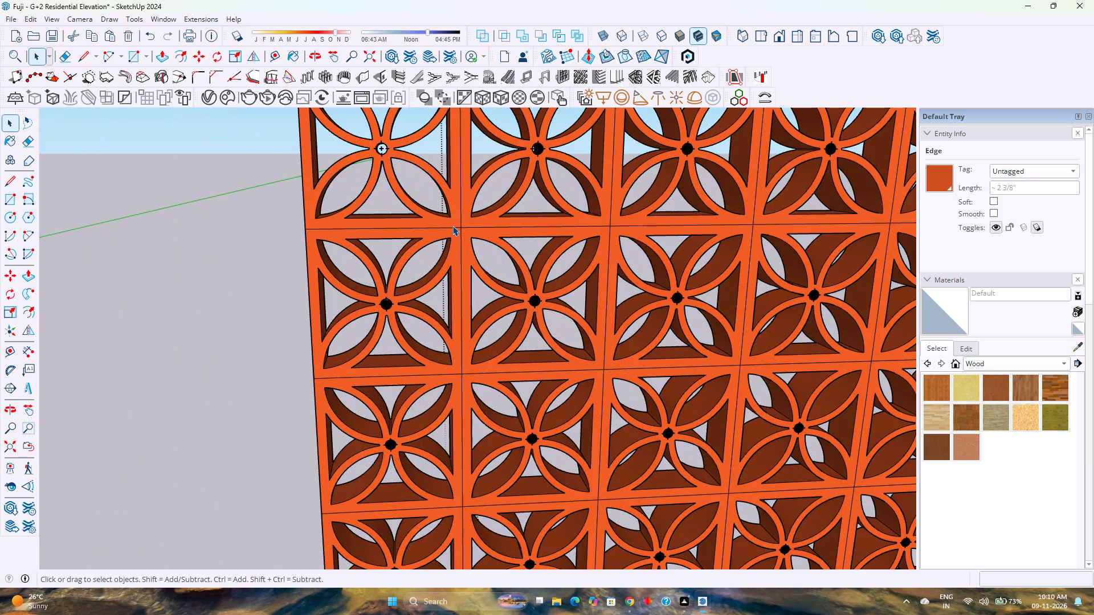
click(452, 225)
scroll(437, 233, up, 4)
click(436, 227)
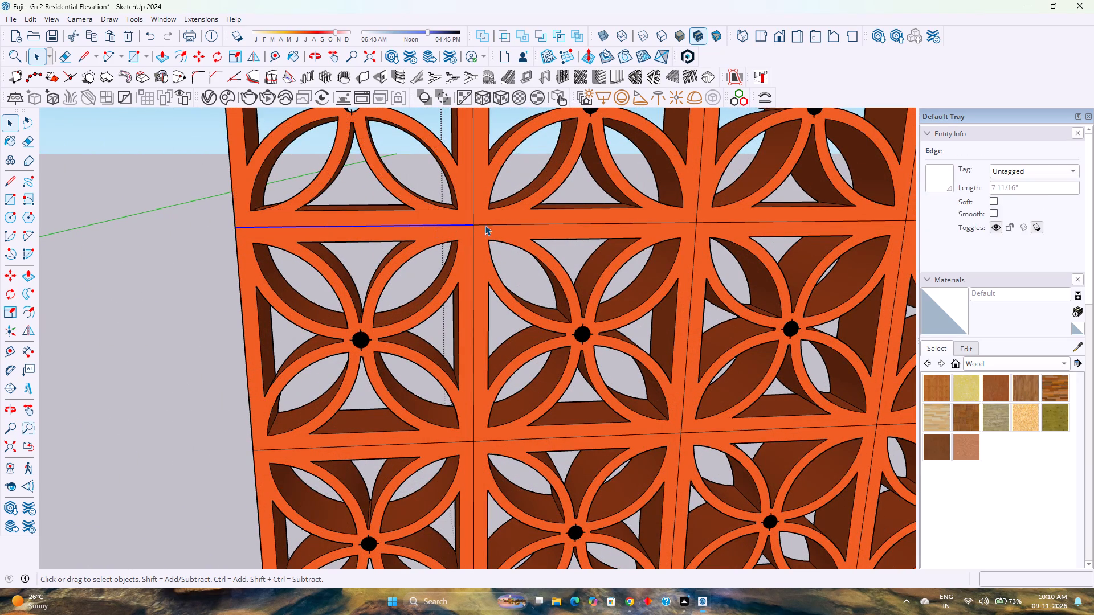
click(499, 224)
Select all the loose geometry of the jaali screen and make it a single group.
scroll(420, 227, down, 20)
scroll(420, 227, down, 2)
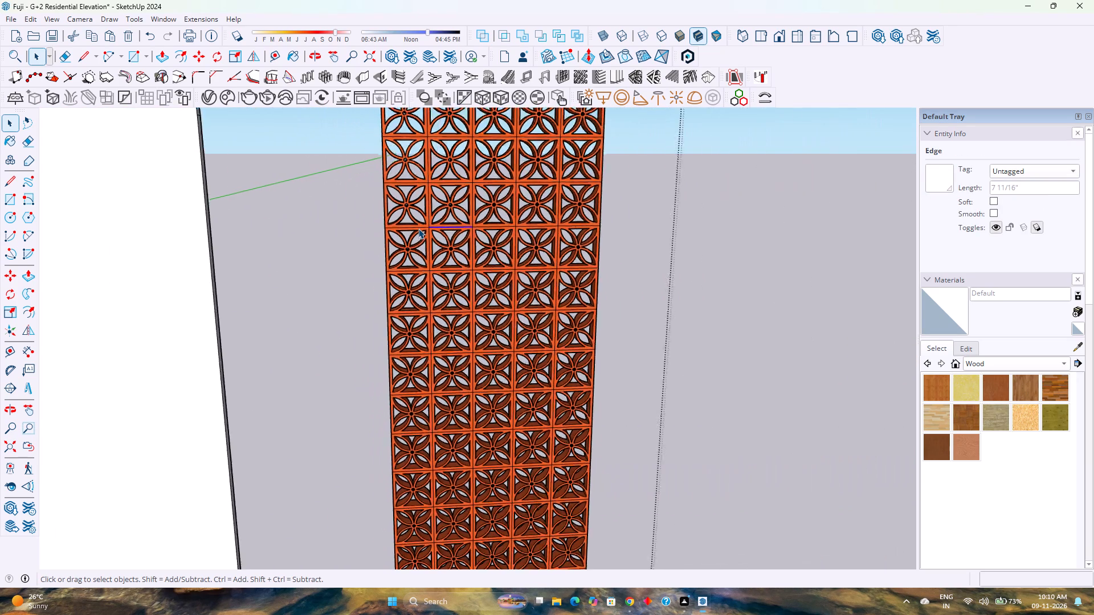
scroll(418, 228, down, 12)
scroll(375, 138, down, 3)
drag(375, 138, 401, 170)
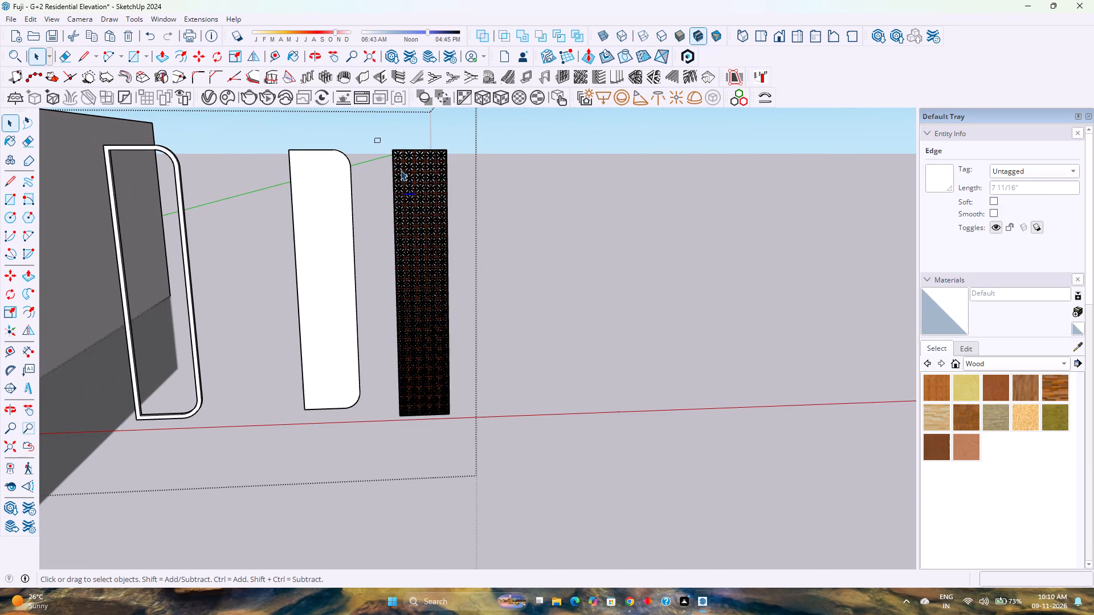
drag(401, 170, 501, 423)
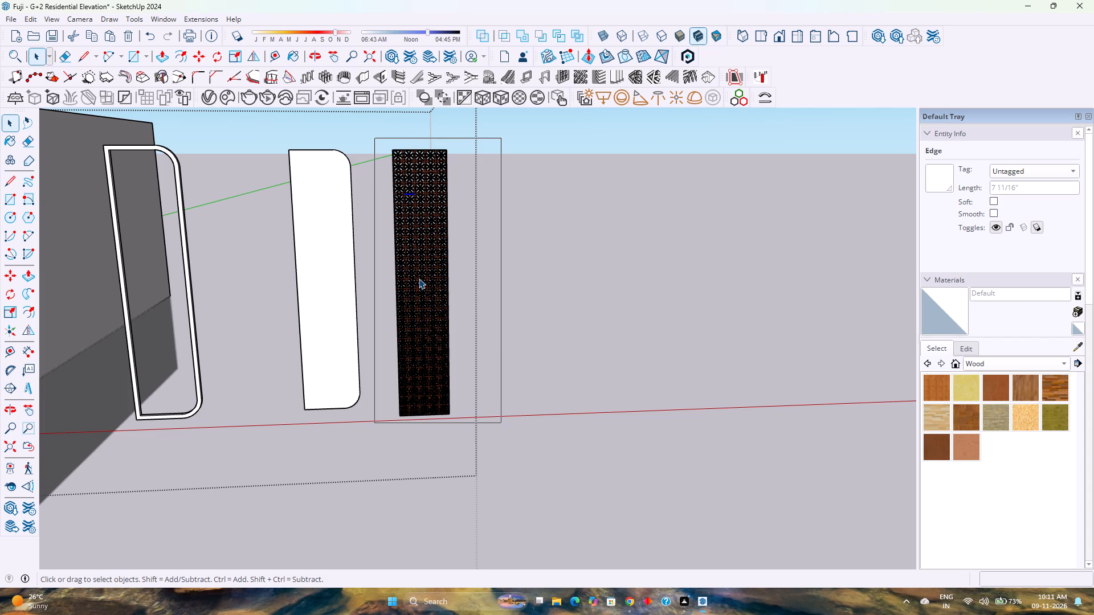
right_click(421, 255)
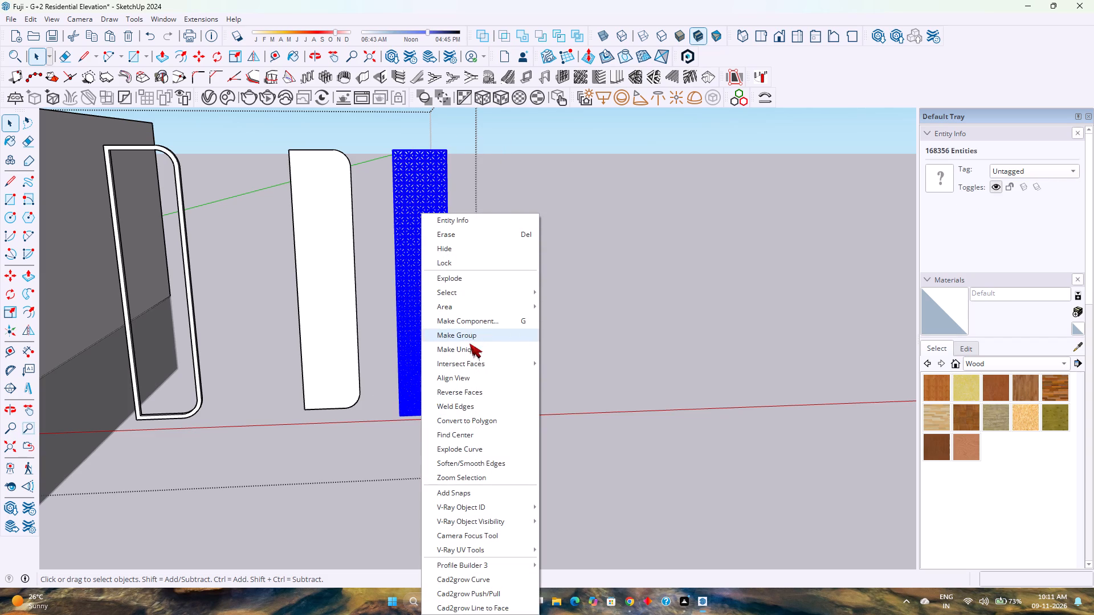
click(480, 340)
Select the whole white rounded side panel beside the jaali screen and make it a group.
click(309, 194)
scroll(311, 194, up, 8)
scroll(313, 193, down, 4)
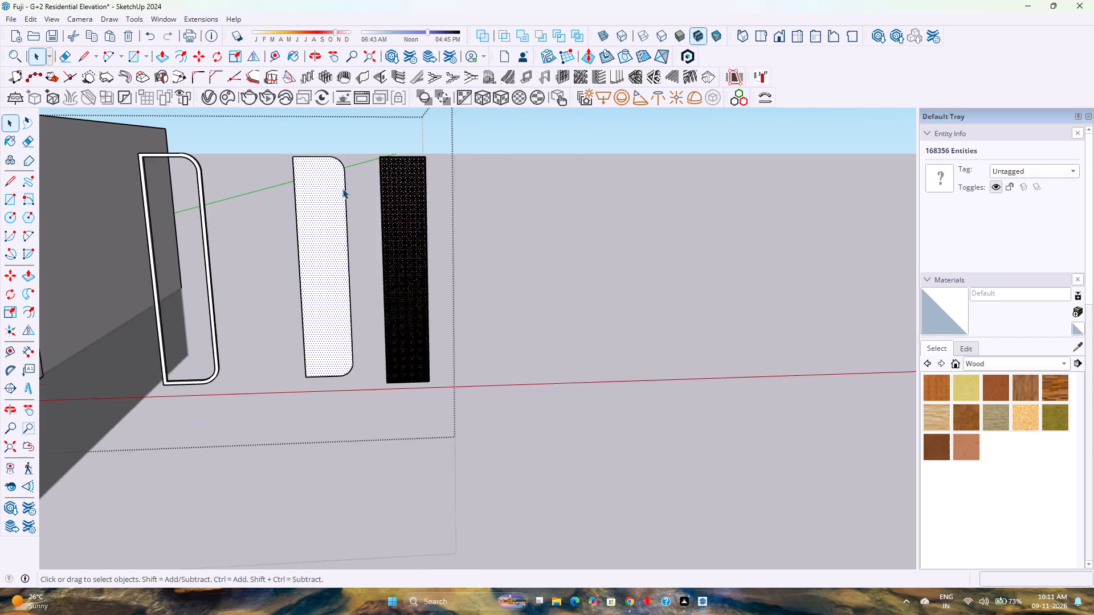
scroll(334, 218, up, 7)
scroll(325, 201, down, 5)
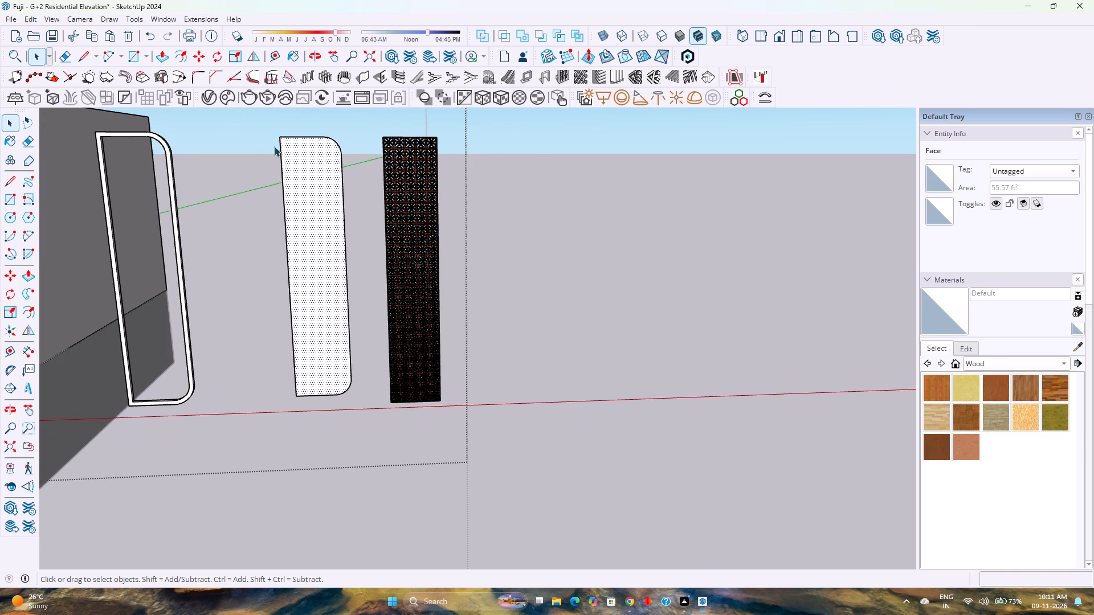
drag(260, 128, 378, 405)
right_click(317, 294)
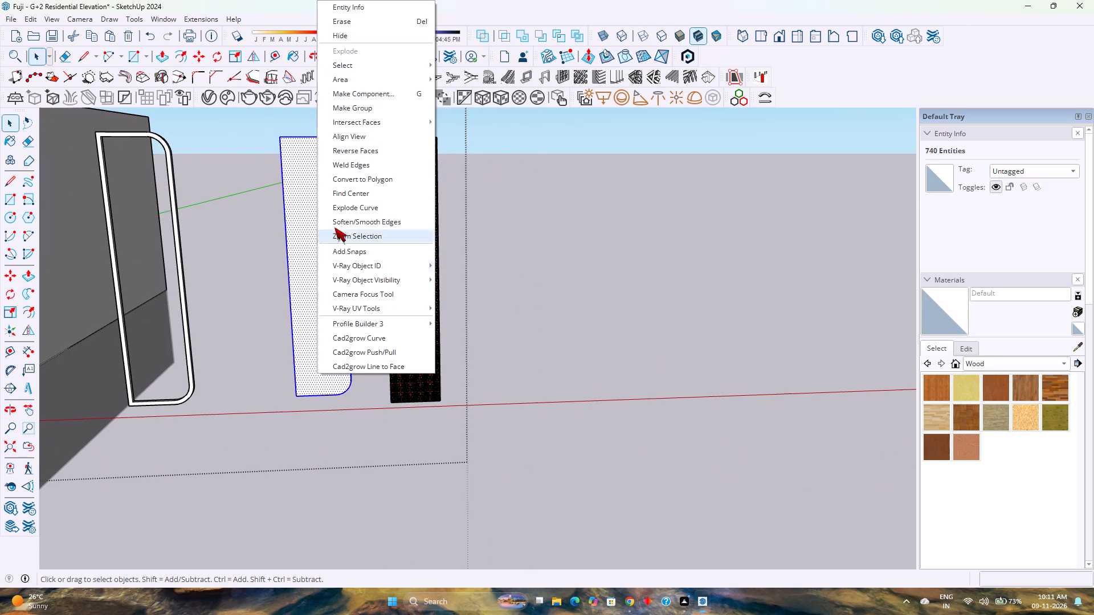
click(372, 109)
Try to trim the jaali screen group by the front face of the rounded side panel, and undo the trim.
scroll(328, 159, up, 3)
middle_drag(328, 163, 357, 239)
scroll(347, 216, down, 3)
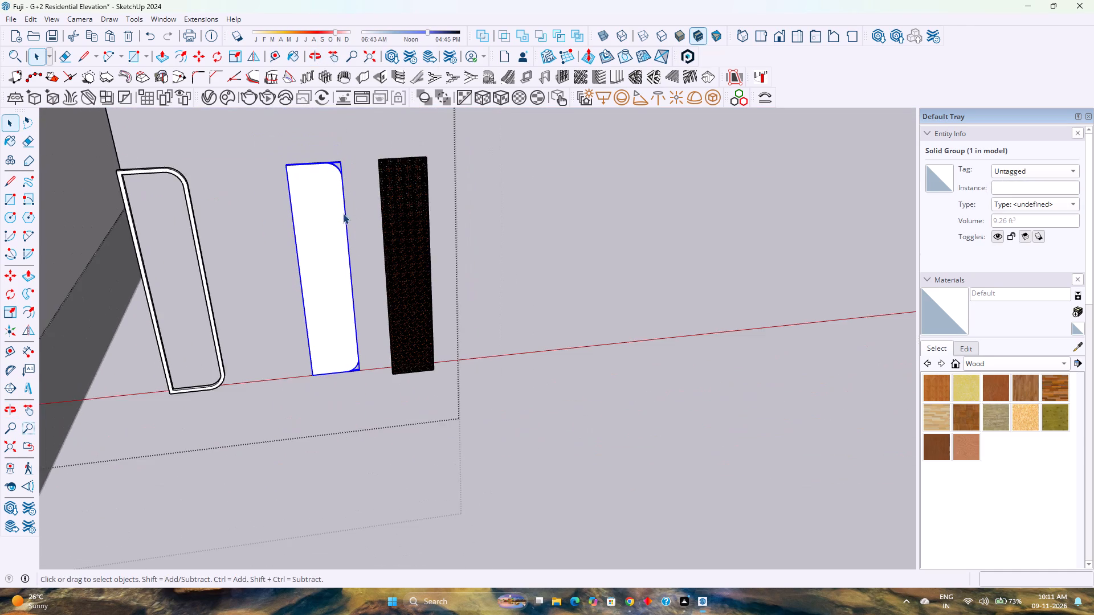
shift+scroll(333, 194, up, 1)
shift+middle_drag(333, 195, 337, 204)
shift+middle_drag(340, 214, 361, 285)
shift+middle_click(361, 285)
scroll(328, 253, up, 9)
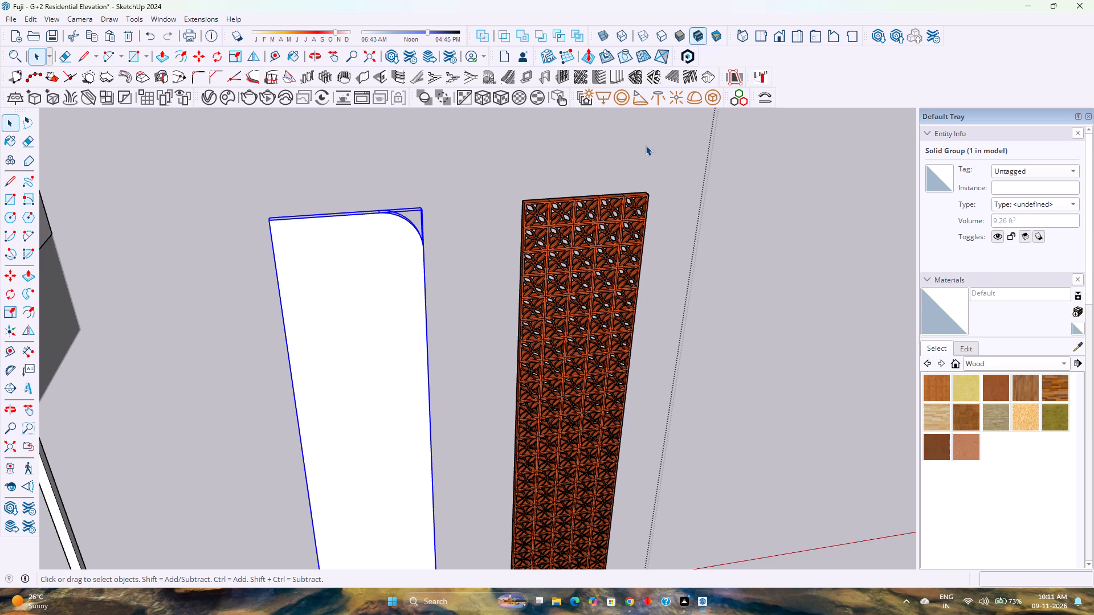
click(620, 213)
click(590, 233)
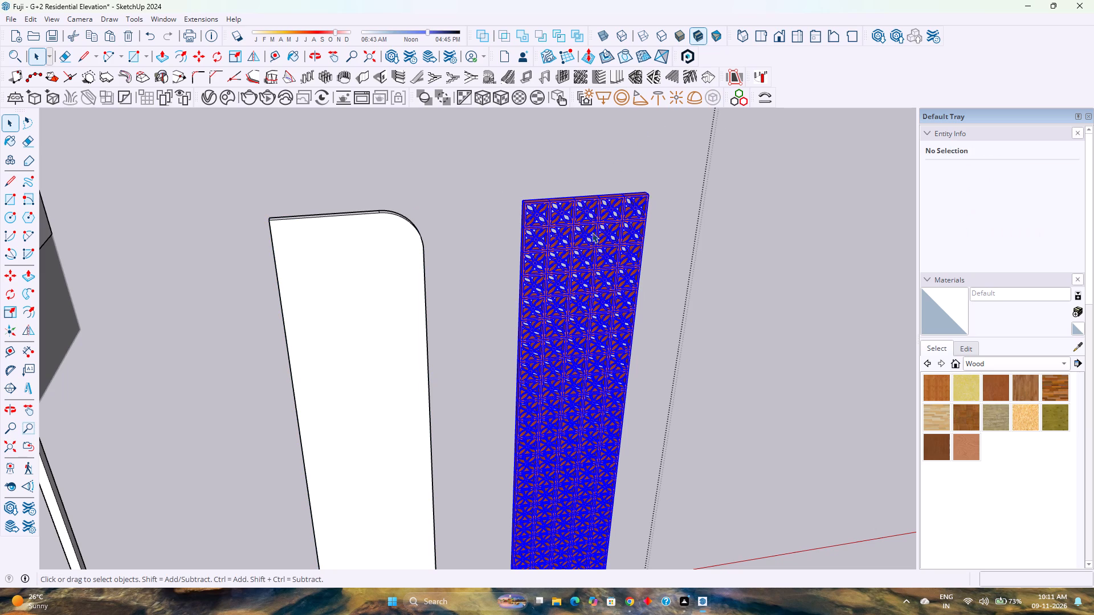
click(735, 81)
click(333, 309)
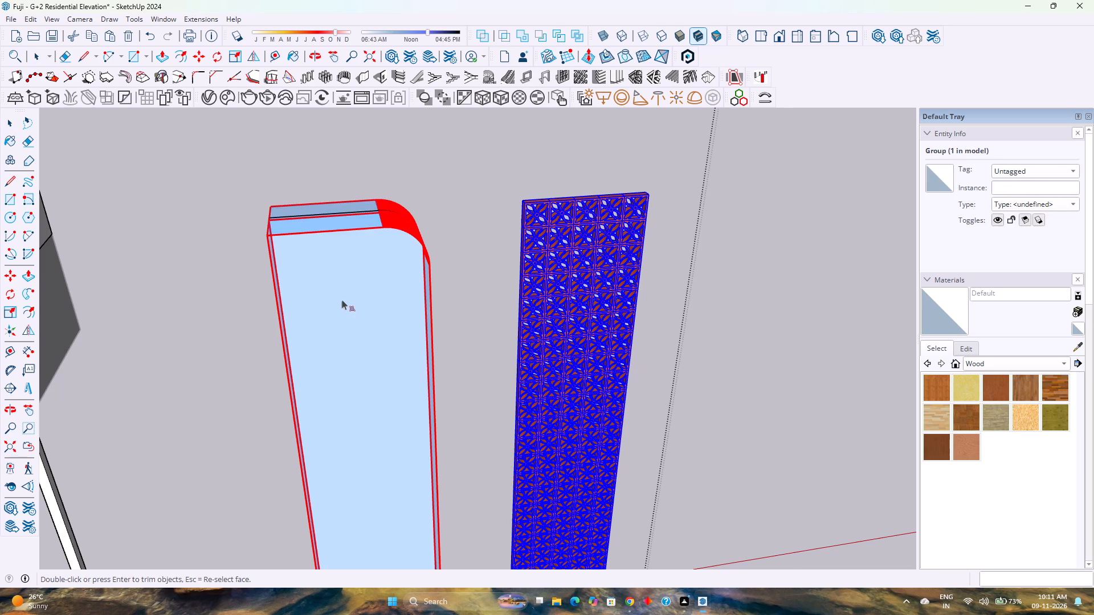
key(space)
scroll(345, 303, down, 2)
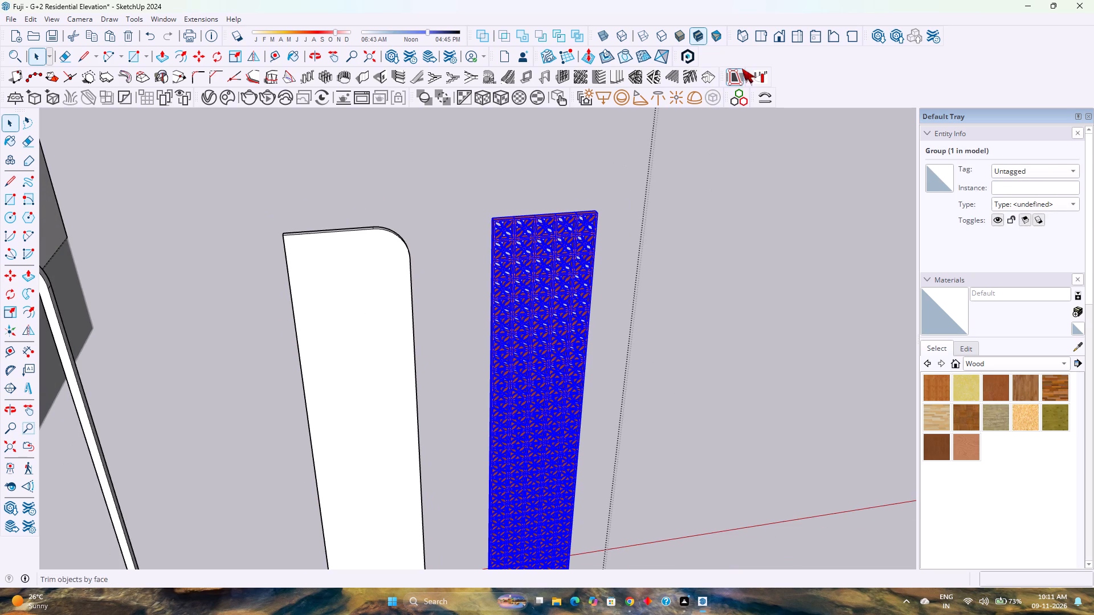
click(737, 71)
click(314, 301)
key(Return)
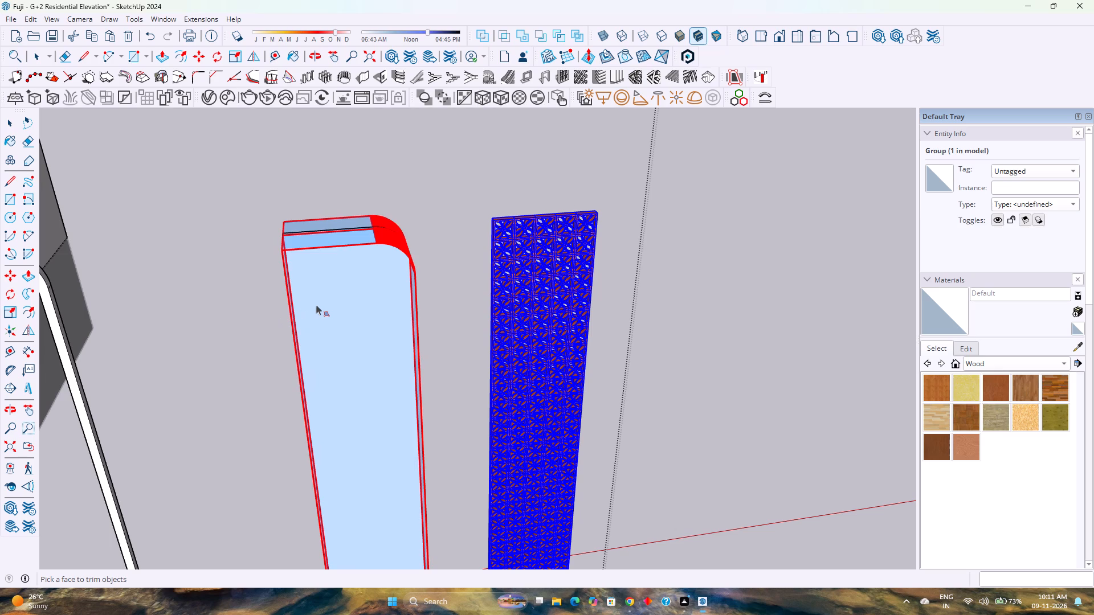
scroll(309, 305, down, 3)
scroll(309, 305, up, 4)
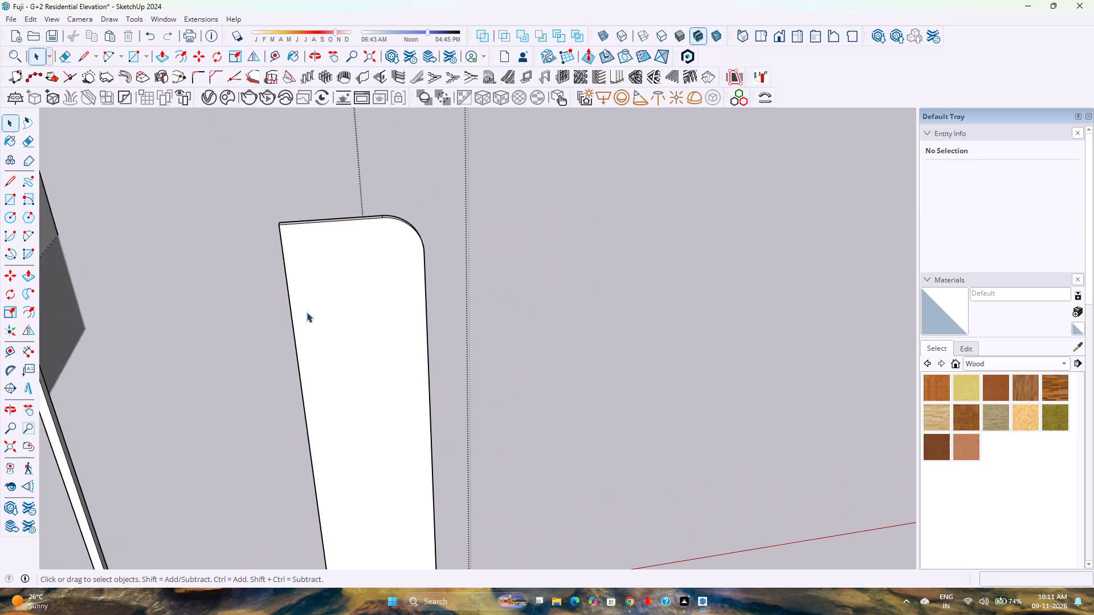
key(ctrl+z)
Trim the rounded side panel group using the front face of the jaali screen's top outer corner module.
key(space)
click(316, 314)
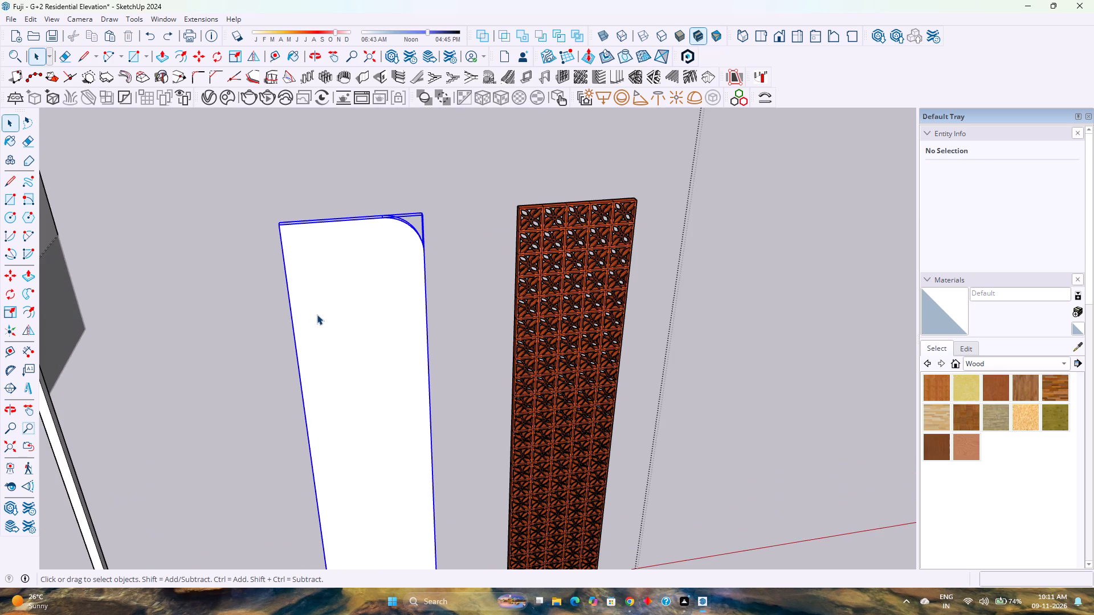
click(737, 69)
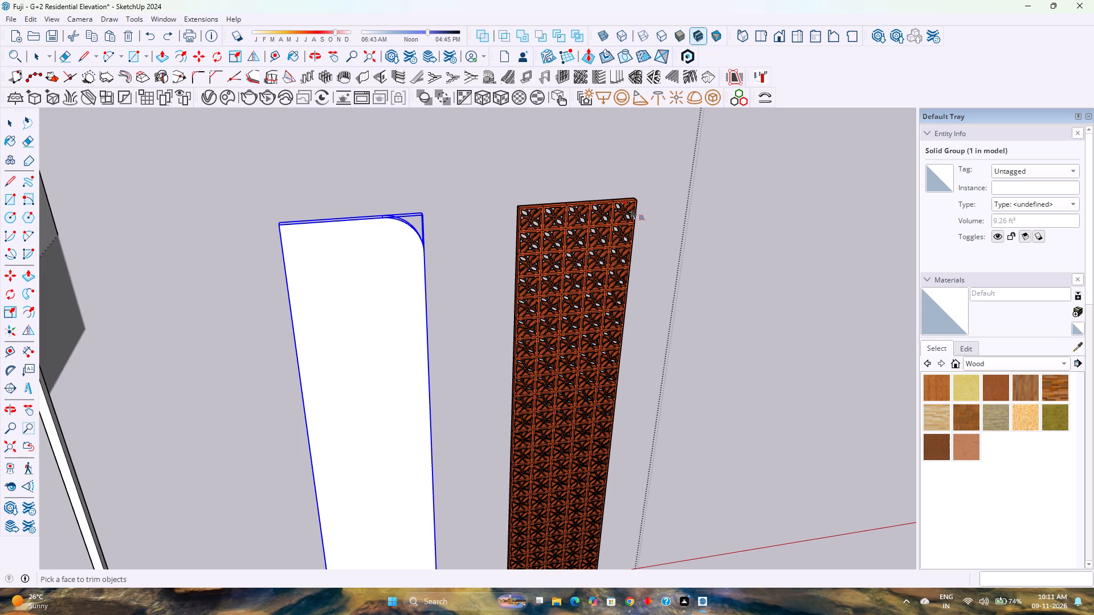
scroll(618, 214, up, 6)
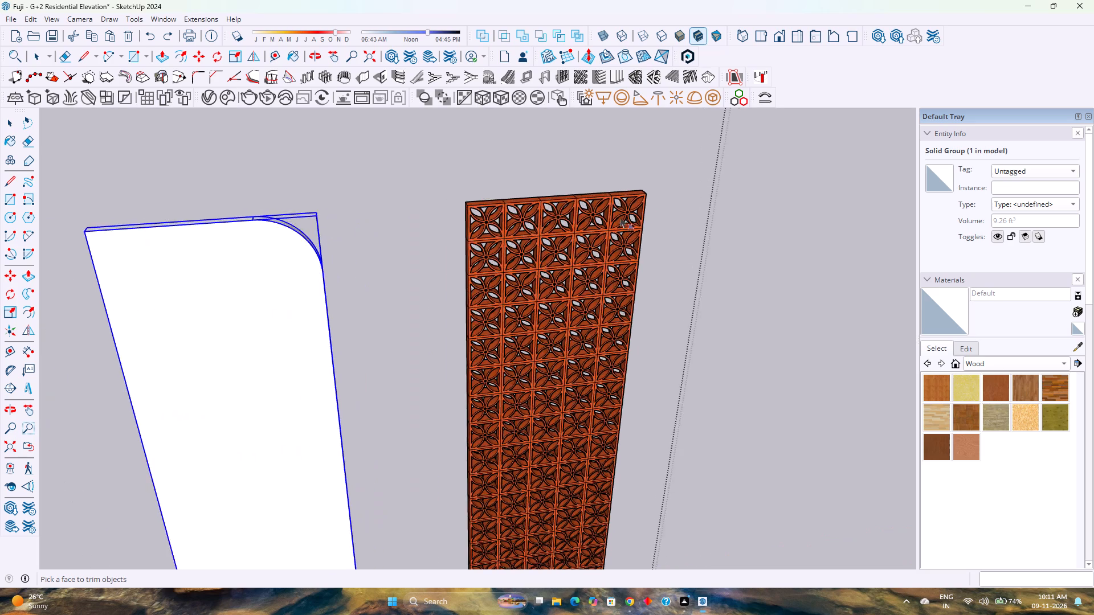
scroll(618, 214, up, 20)
scroll(618, 214, up, 4)
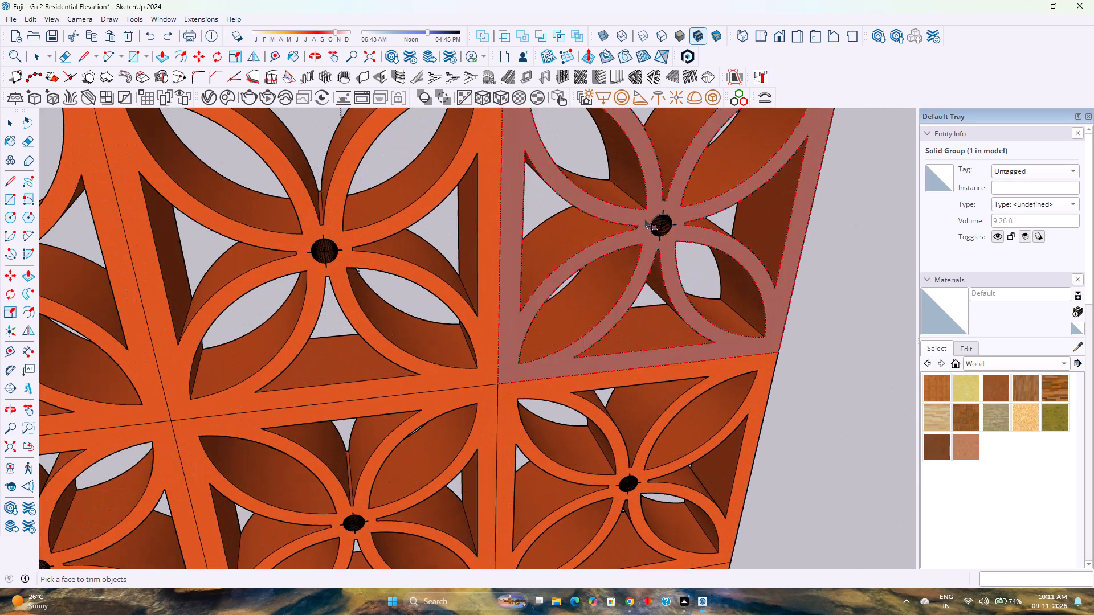
click(642, 215)
scroll(550, 251, down, 16)
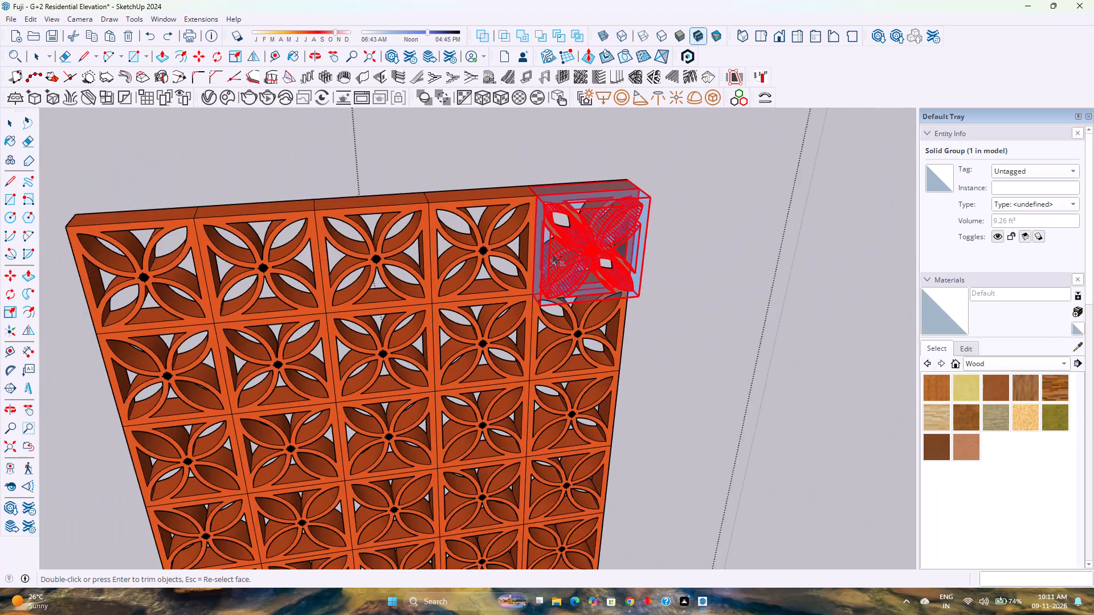
scroll(550, 251, down, 20)
scroll(550, 251, down, 2)
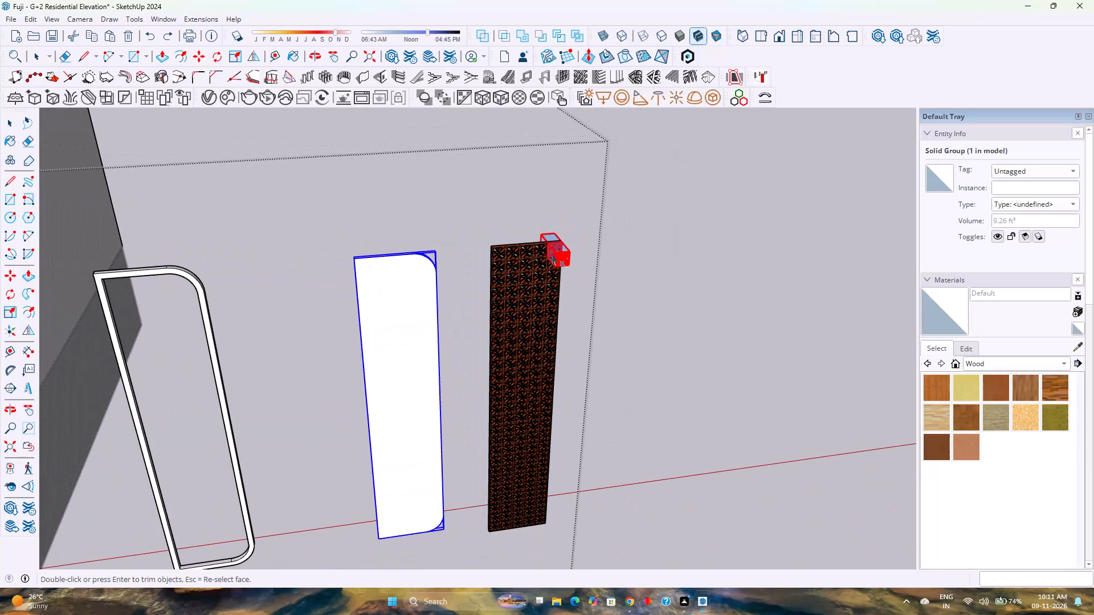
key(Return)
Open the jaali screen group and examine its top modules, checking the corner module's front face.
scroll(549, 245, up, 8)
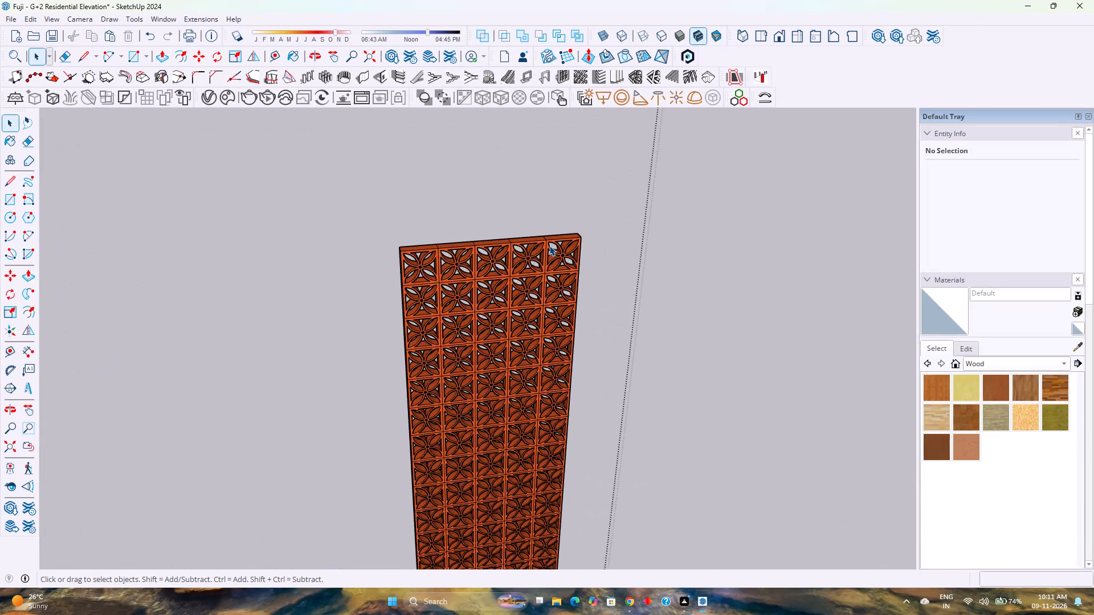
scroll(549, 245, up, 14)
middle_drag(552, 255, 485, 243)
scroll(484, 243, up, 1)
scroll(484, 243, down, 5)
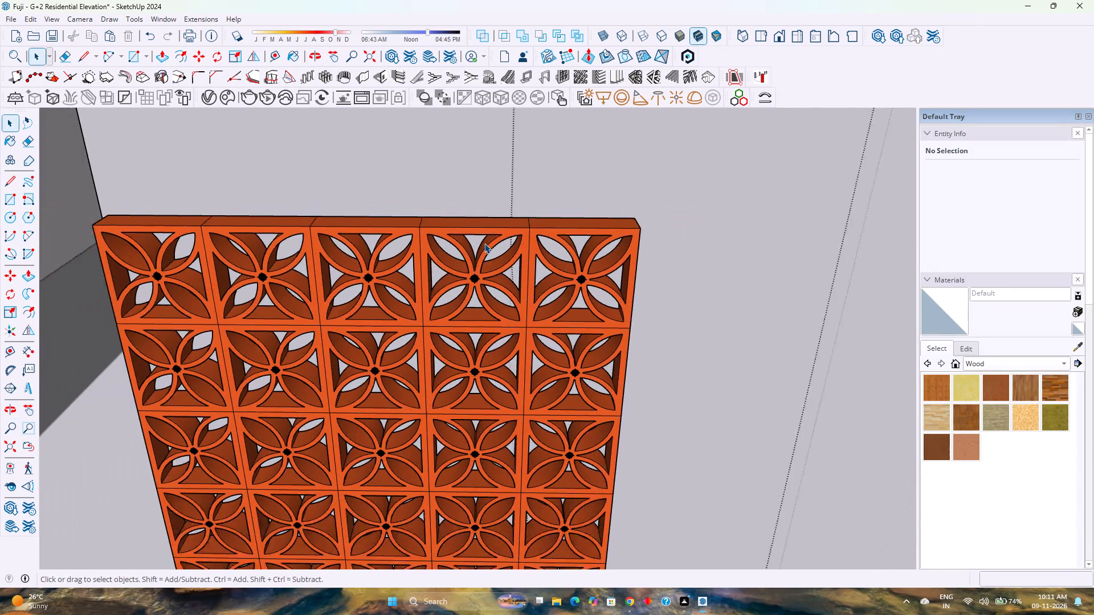
middle_drag(530, 320, 492, 274)
scroll(569, 321, up, 4)
double_click(546, 298)
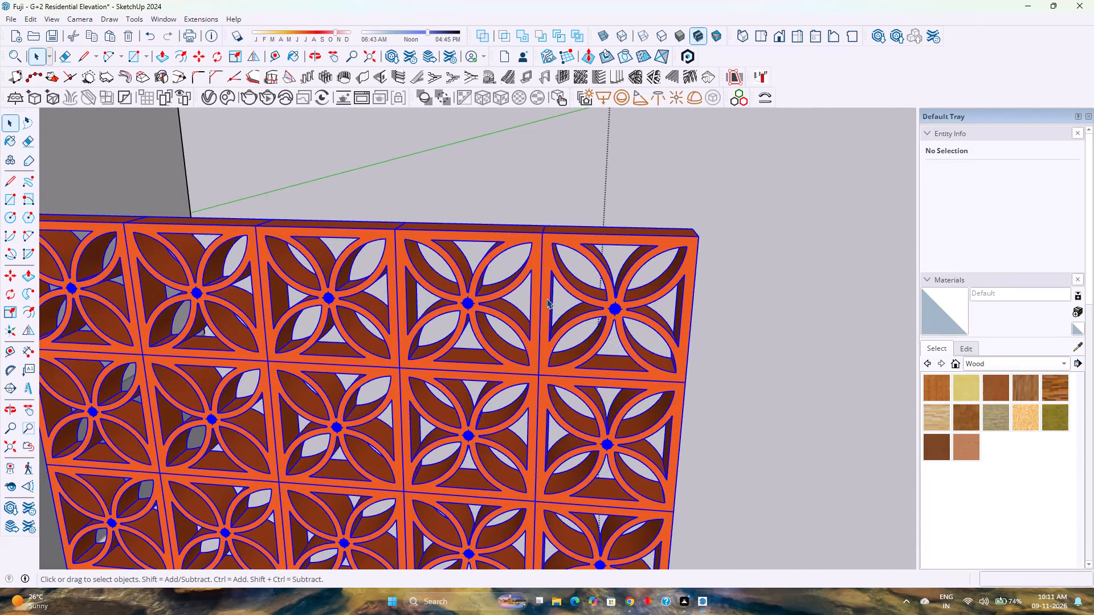
scroll(546, 298, up, 4)
click(546, 298)
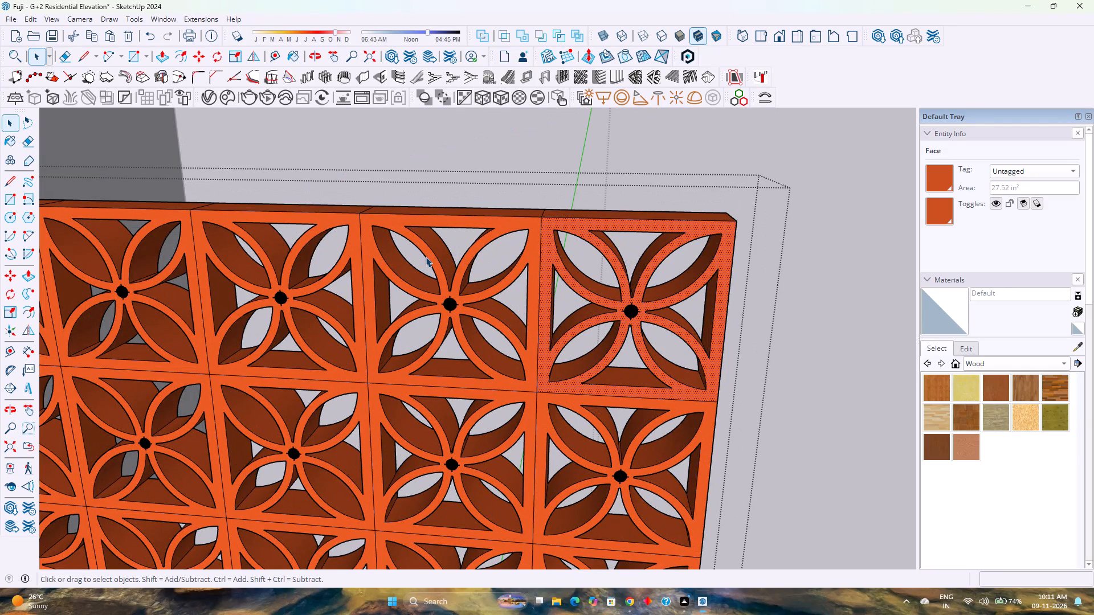
Place a horizontal guide 1' below the jaali screen's top edge, referencing the window frame's rounded corner.
scroll(427, 253, down, 4)
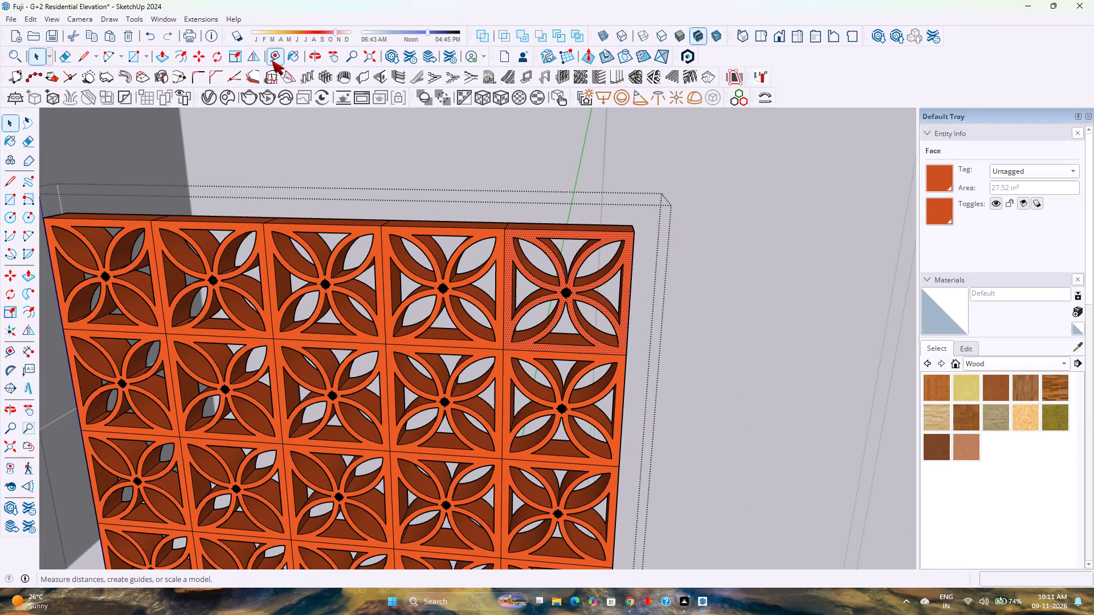
click(272, 58)
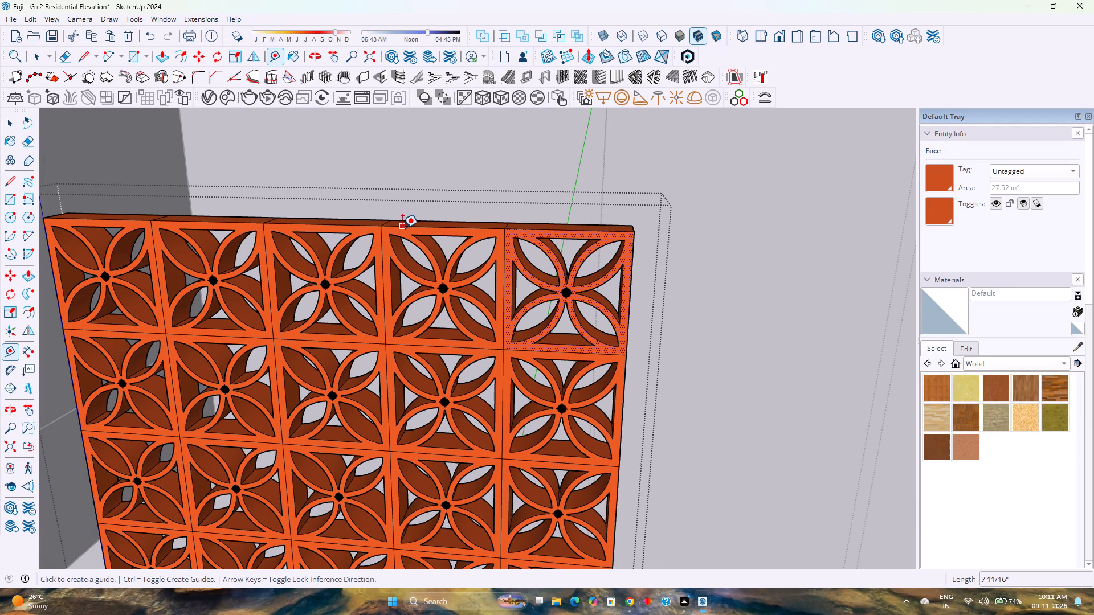
click(402, 228)
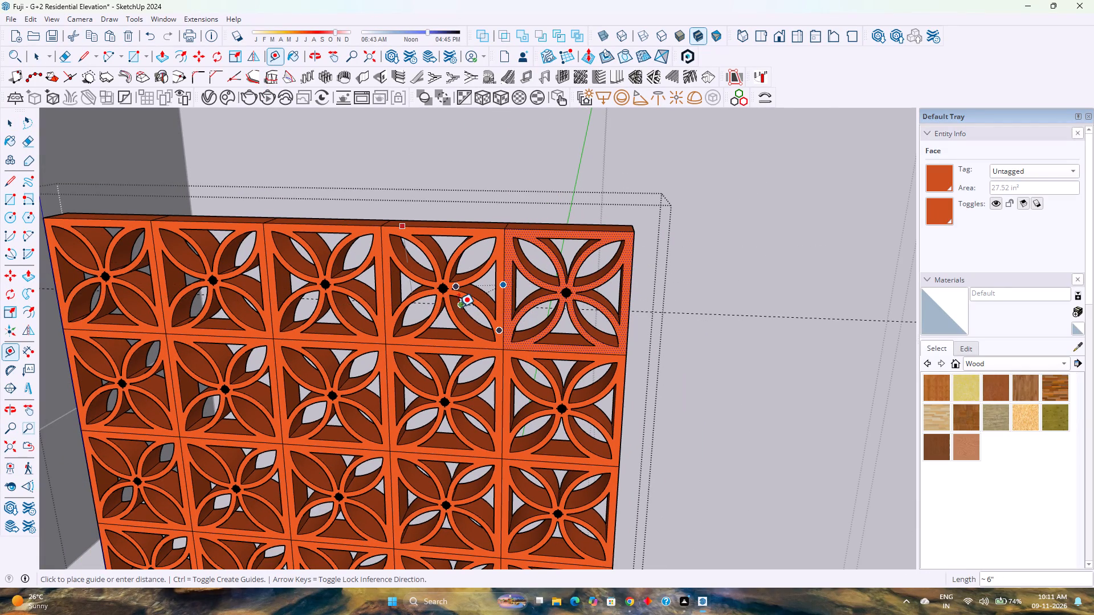
scroll(459, 307, down, 4)
key(Up)
scroll(459, 307, down, 11)
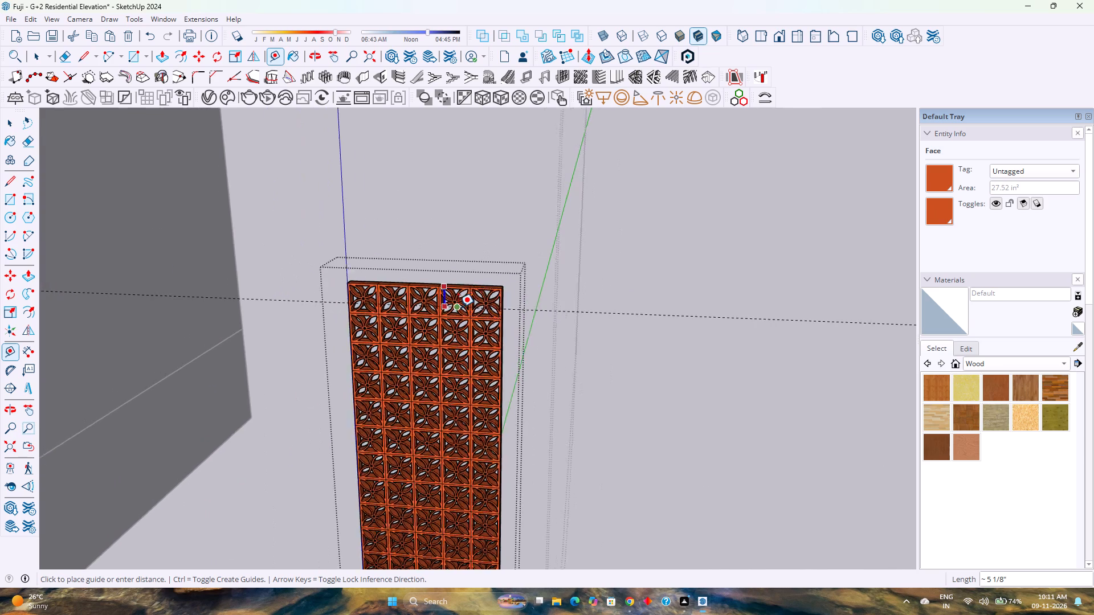
scroll(459, 307, down, 13)
shift+middle_drag(274, 281, 552, 284)
shift+scroll(274, 281, down, 1)
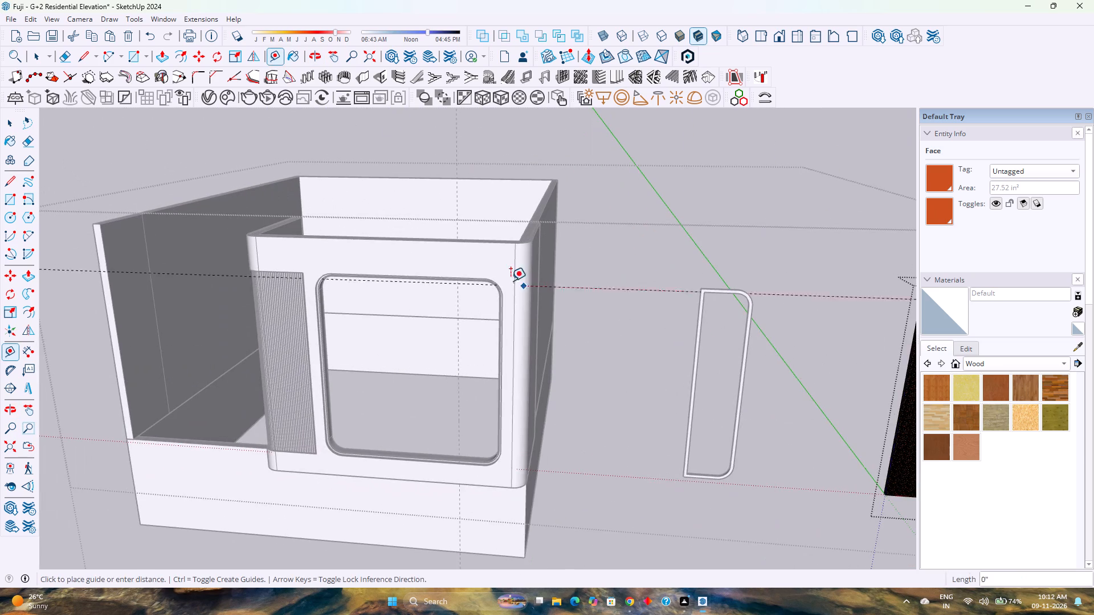
scroll(500, 284, up, 15)
middle_drag(495, 315, 529, 315)
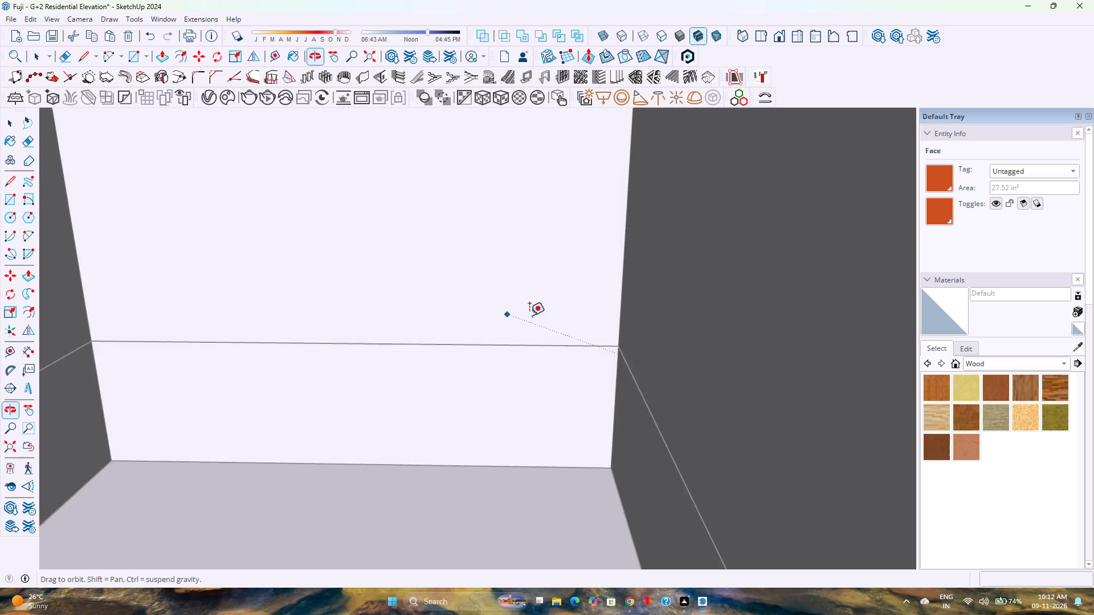
scroll(529, 315, down, 6)
scroll(667, 320, up, 3)
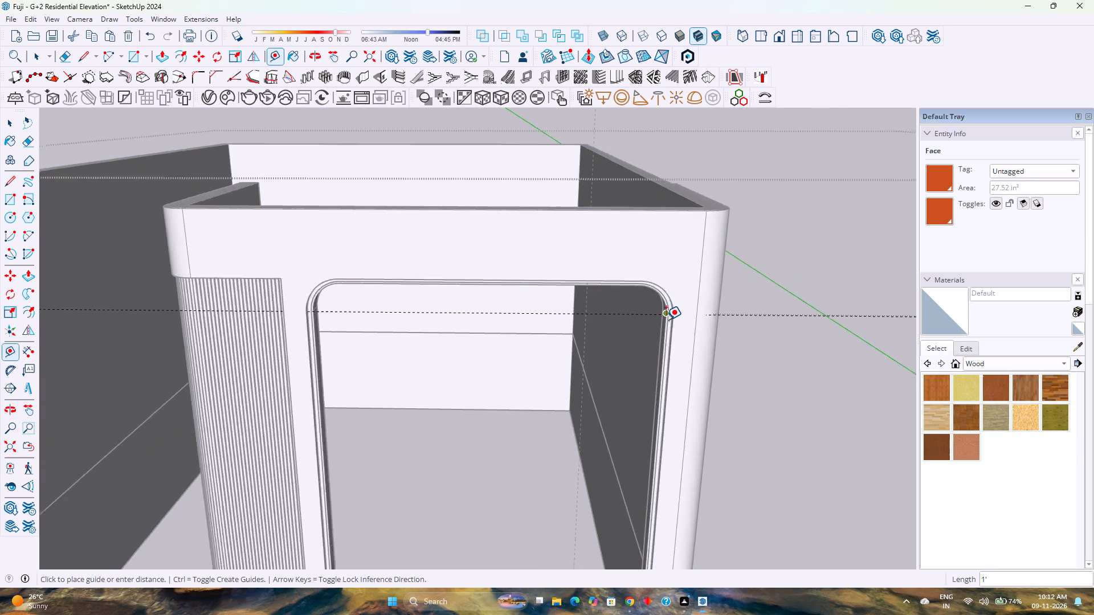
scroll(666, 319, up, 3)
click(666, 319)
Place a vertical guide 1' inward from the jaali screen's outer side edge.
scroll(542, 346, down, 8)
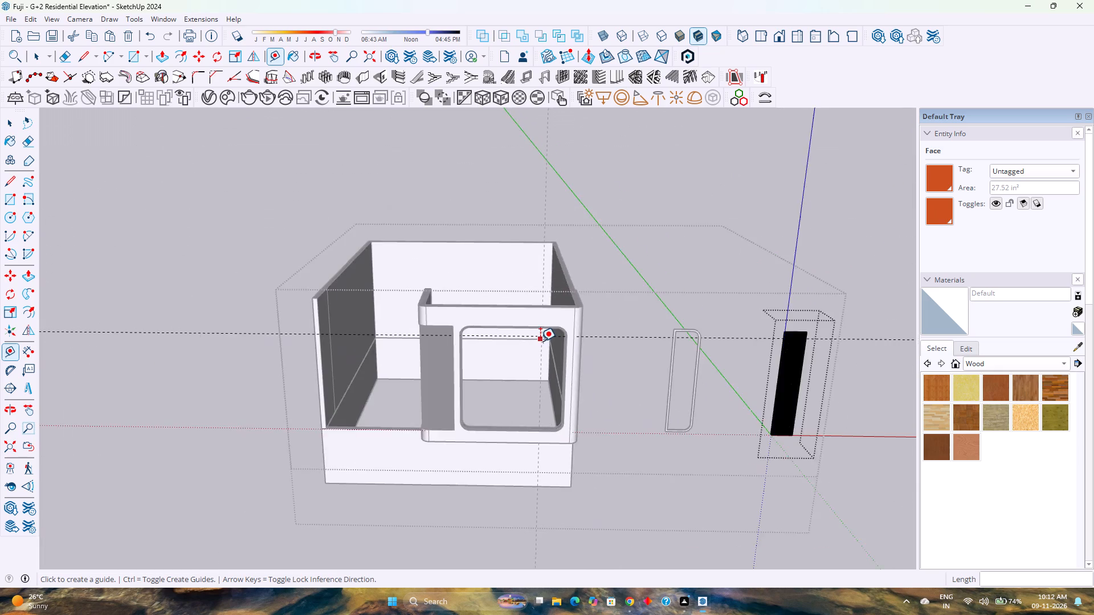
scroll(540, 341, down, 5)
scroll(705, 335, up, 19)
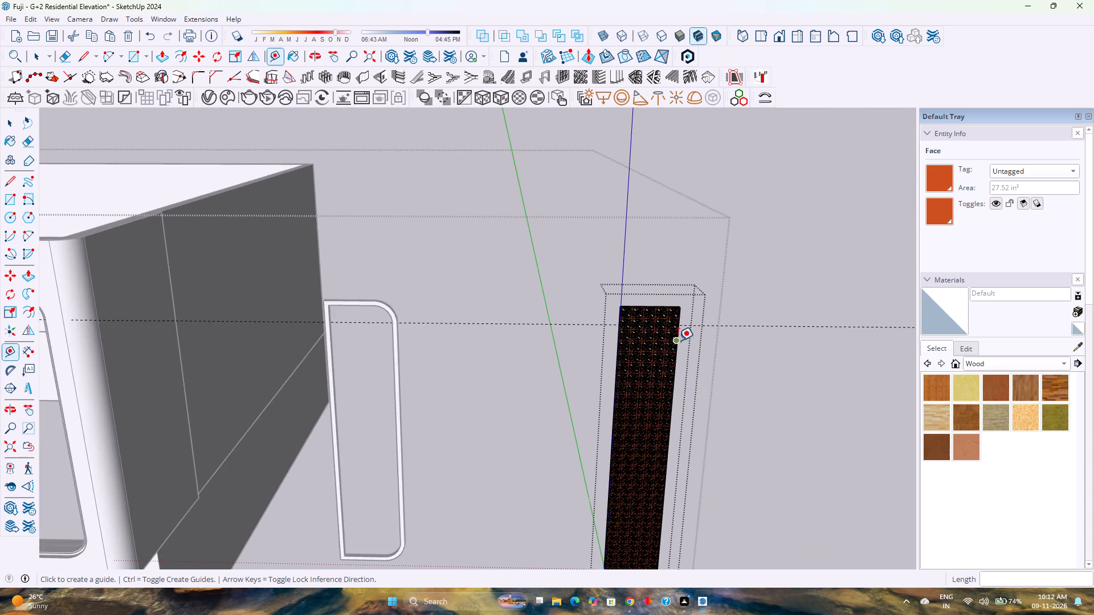
scroll(679, 310, up, 20)
scroll(679, 310, up, 4)
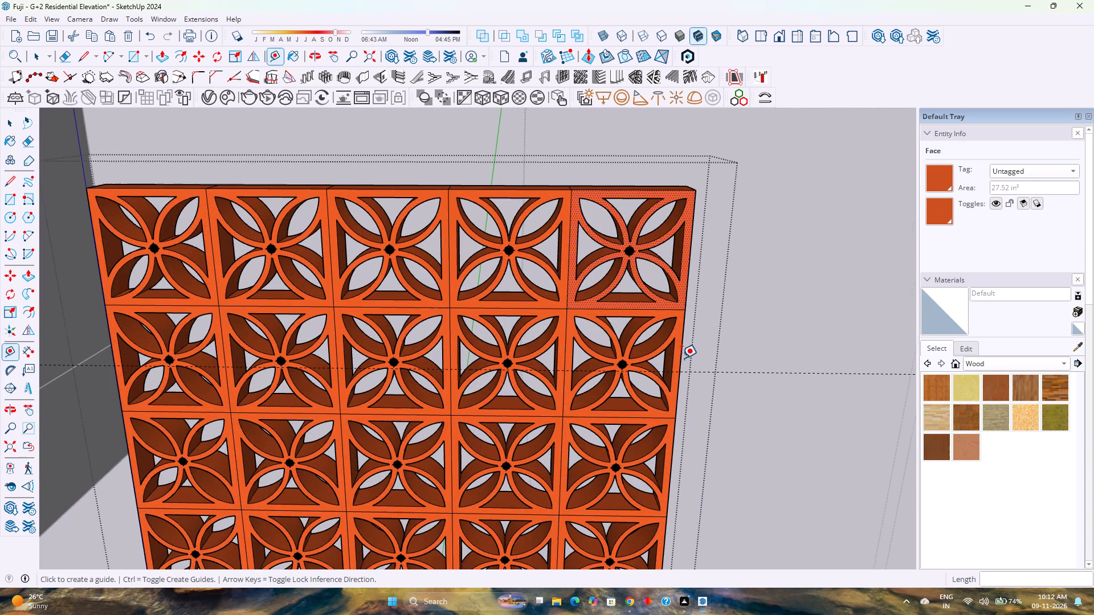
click(683, 355)
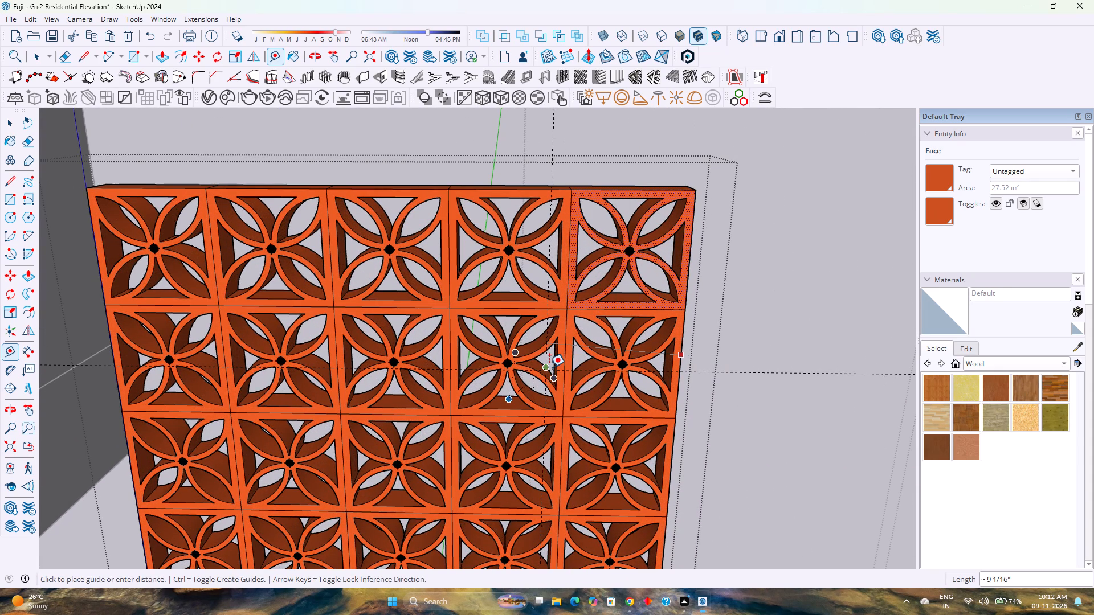
key(Right)
text(1')
key(Return)
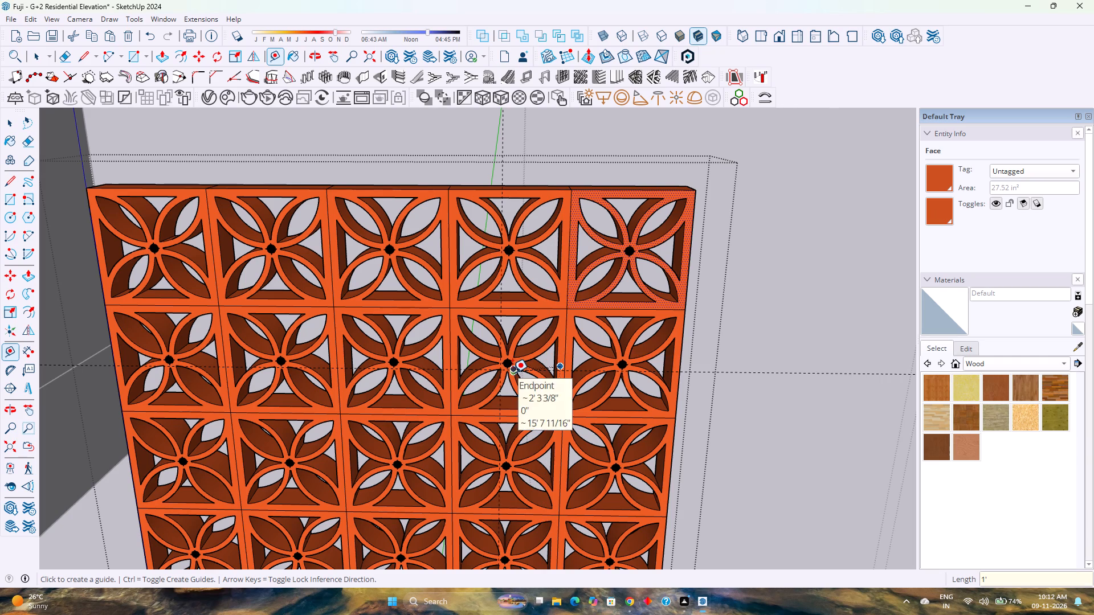
Draw a 1' radius arc rounding the jaali screen's top outer corner between the two guide intersections.
key(a)
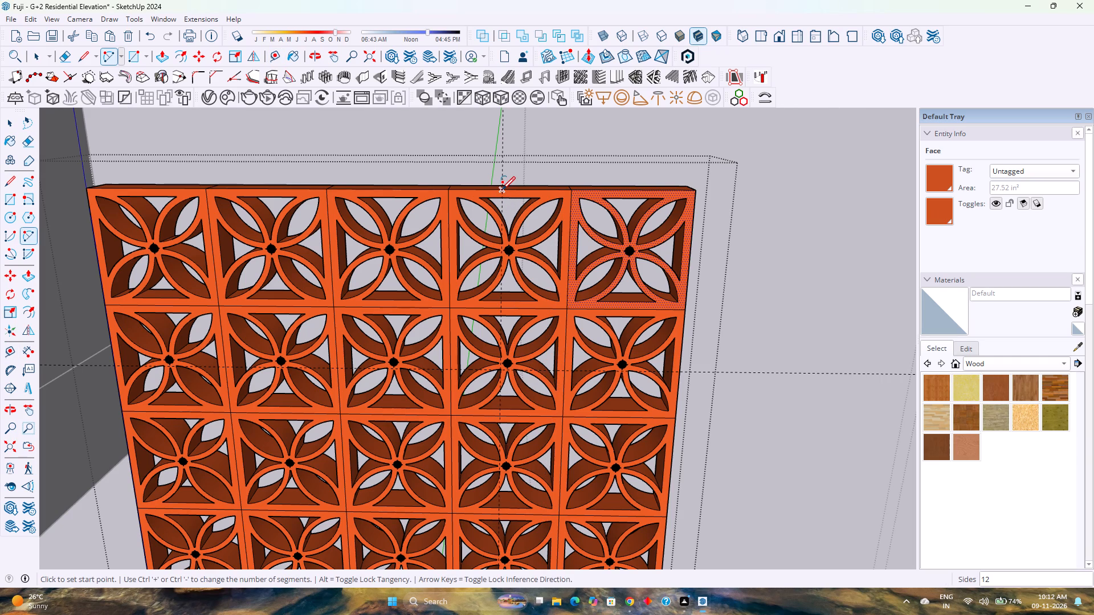
click(502, 190)
double_click(681, 370)
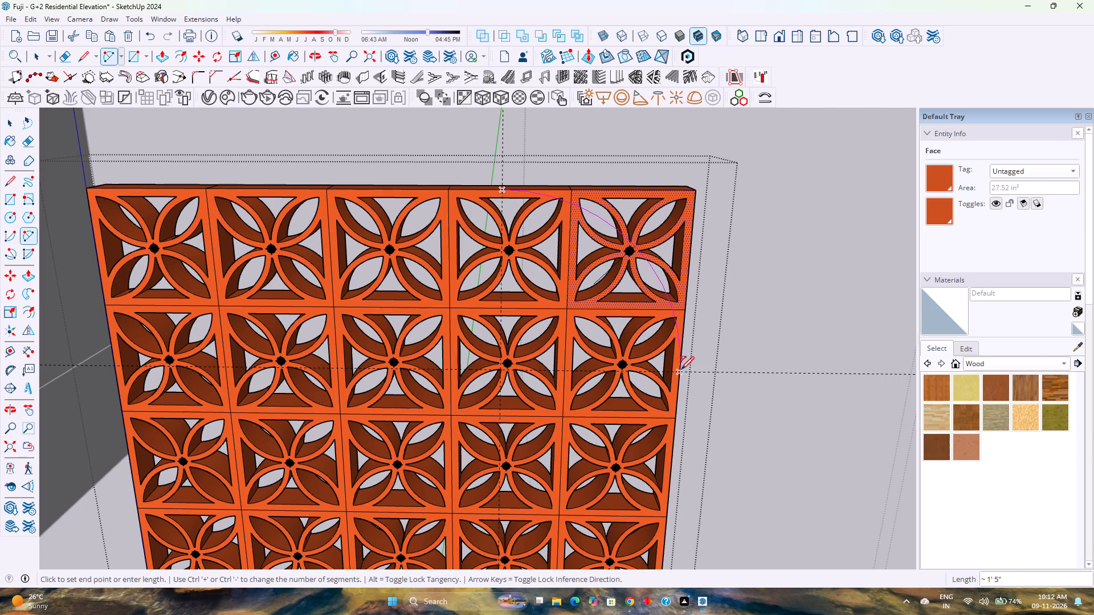
Push the corner module's front face outside the arc back through the screen thickness, about 2 3/8".
scroll(664, 302, up, 3)
middle_drag(664, 302, 590, 339)
middle_click(590, 340)
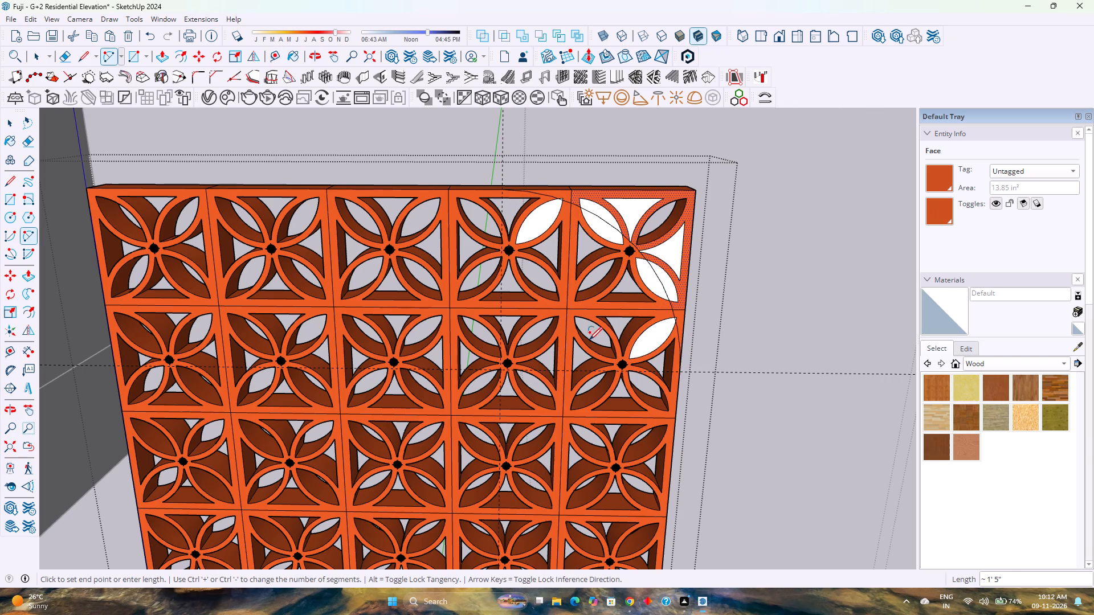
scroll(592, 335, down, 4)
scroll(578, 302, up, 8)
middle_click(579, 302)
middle_drag(579, 302, 501, 330)
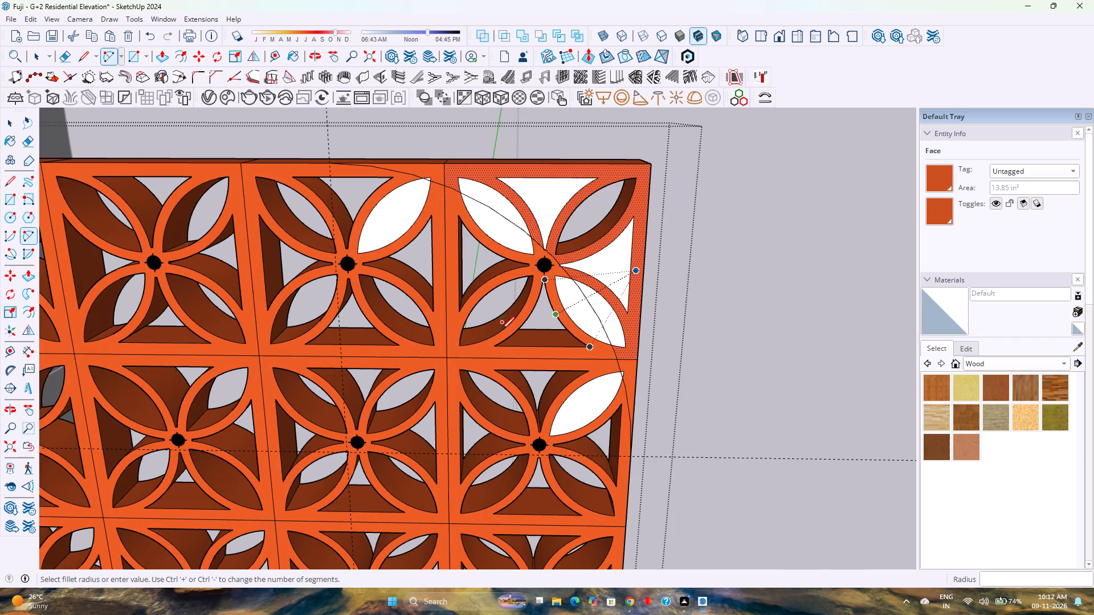
middle_drag(501, 330, 415, 358)
scroll(432, 347, down, 4)
middle_drag(517, 297, 348, 402)
middle_click(348, 402)
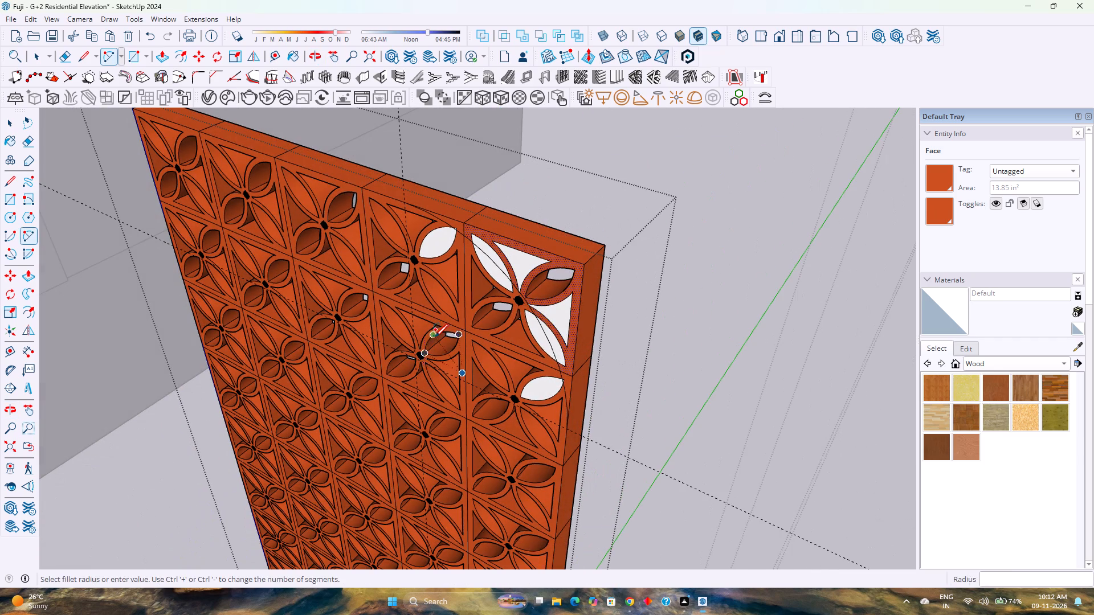
key(p)
click(528, 251)
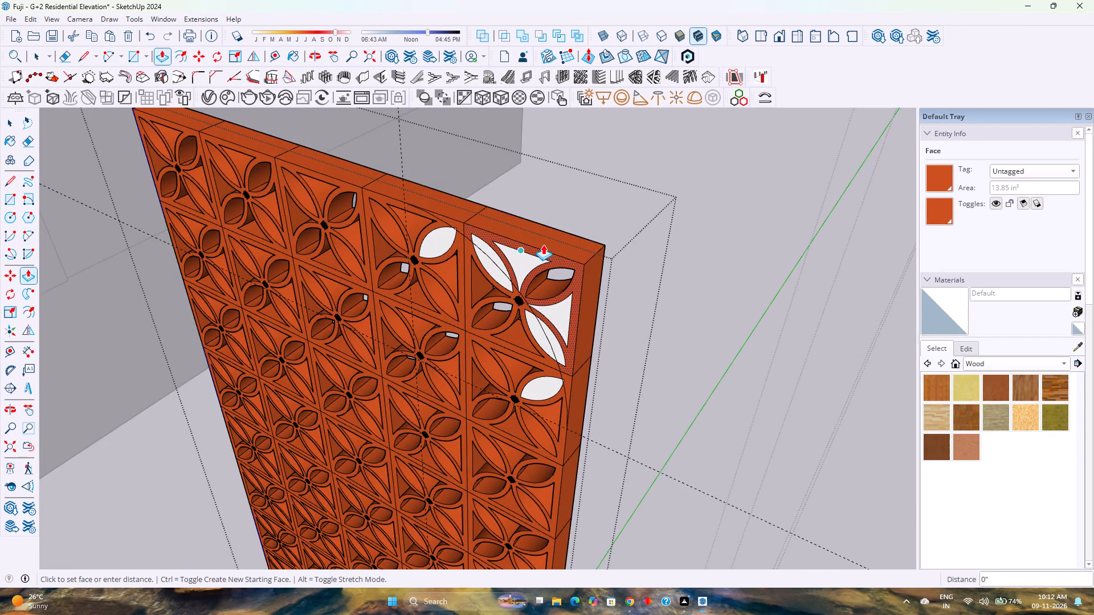
click(582, 223)
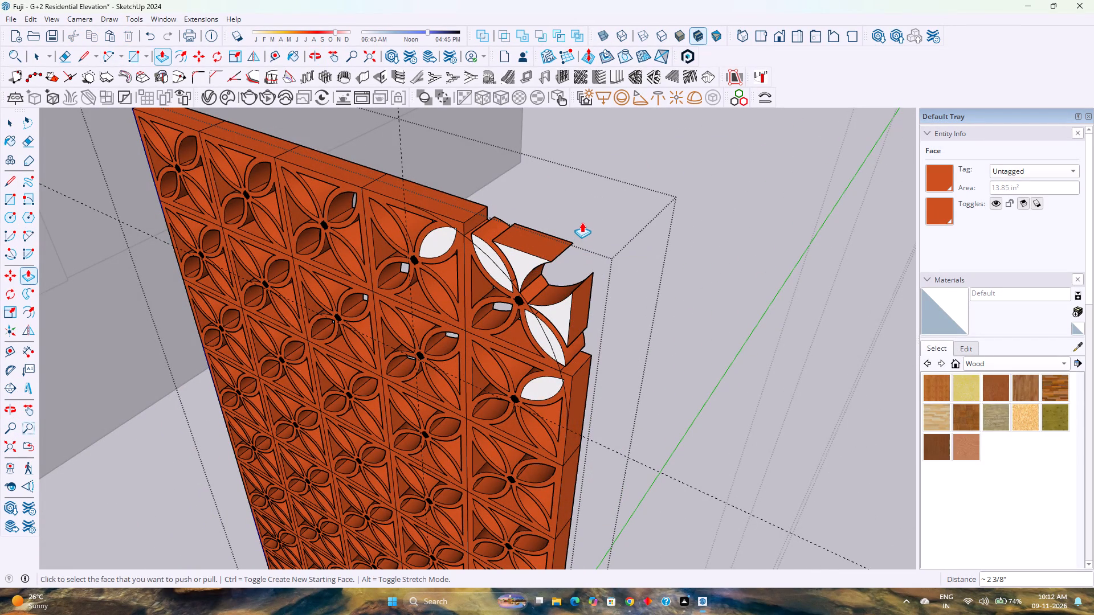
Push the corner module's white opening faces outside the arc back by the same about 2 3/8" distance.
scroll(517, 268, up, 7)
double_click(528, 261)
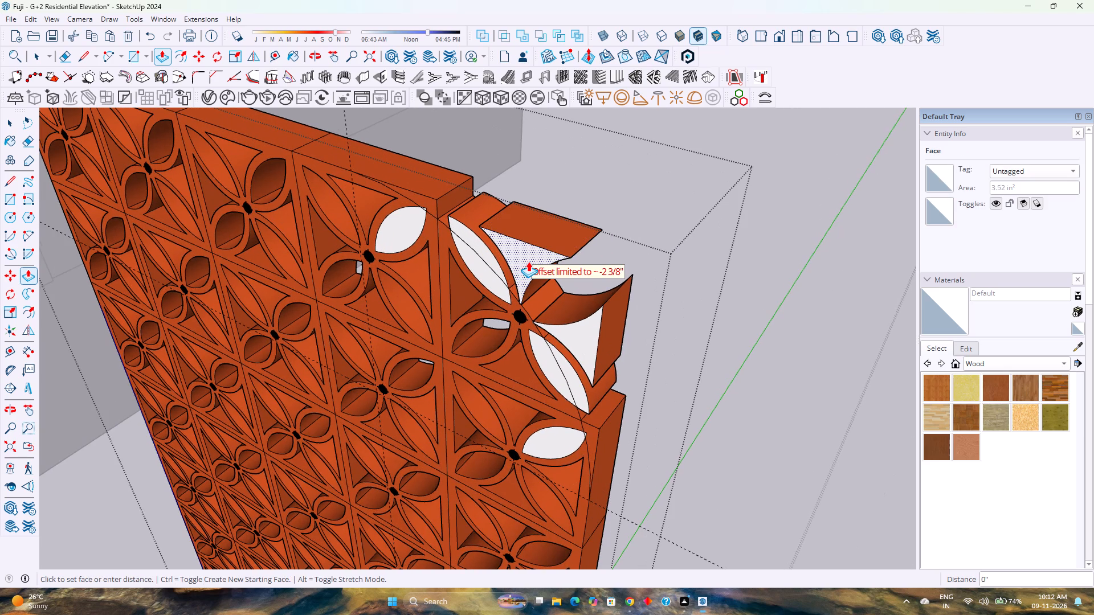
double_click(479, 249)
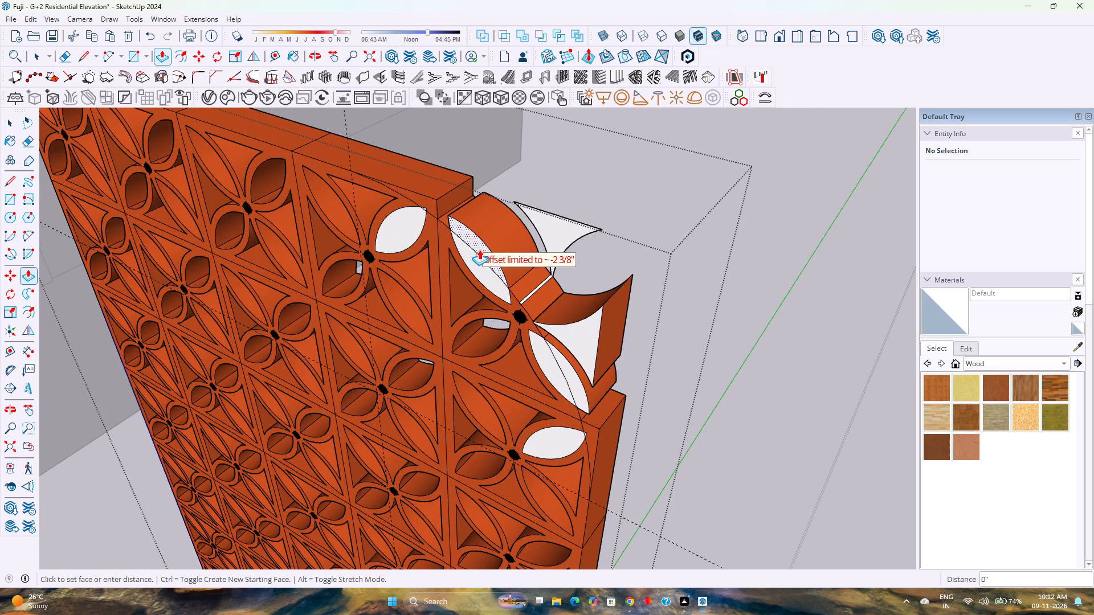
scroll(517, 298, up, 4)
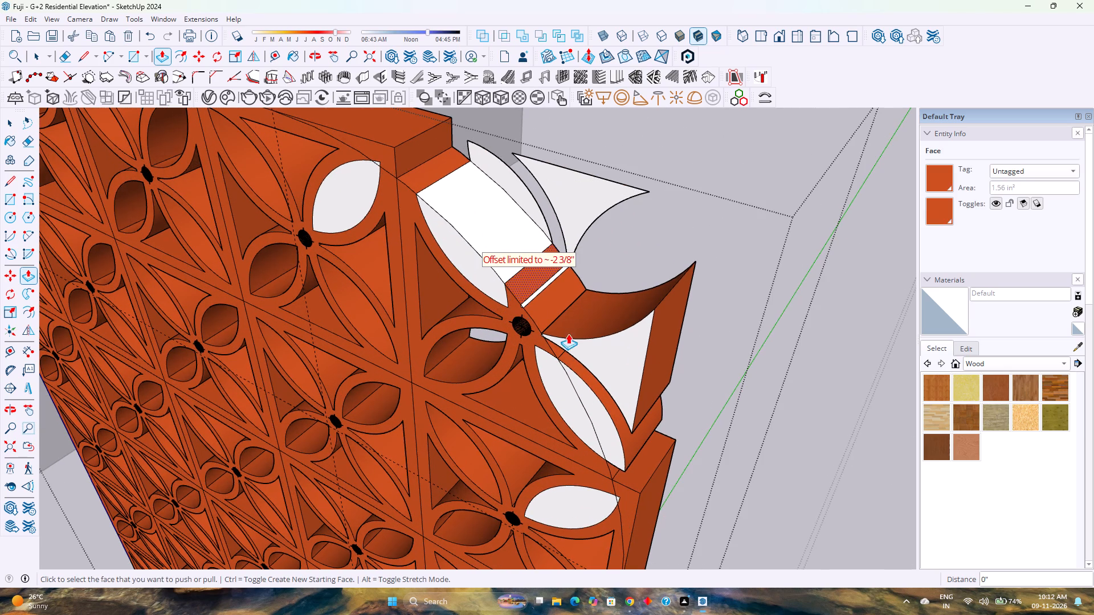
double_click(603, 350)
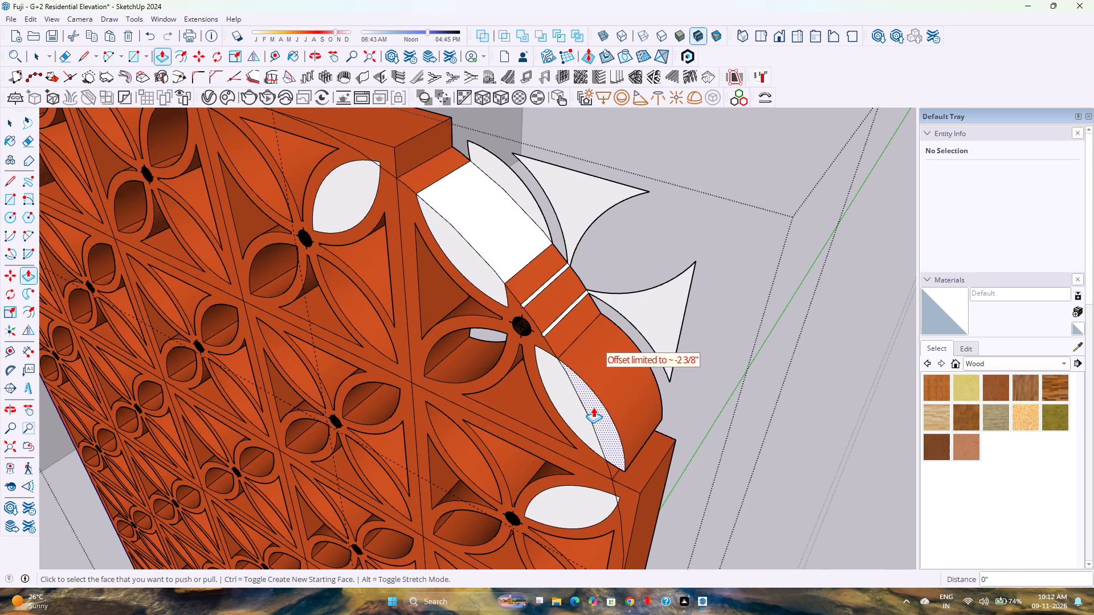
double_click(598, 410)
Push back the narrow strip and small white petal piece outside the arc on the module below the corner.
scroll(598, 410, down, 4)
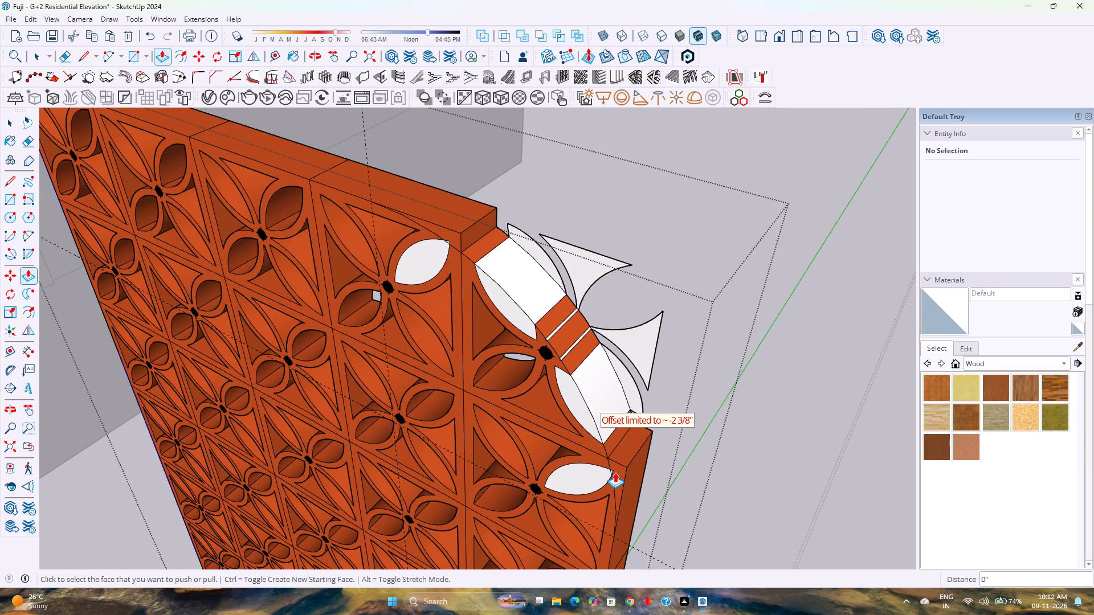
double_click(615, 472)
scroll(615, 472, up, 14)
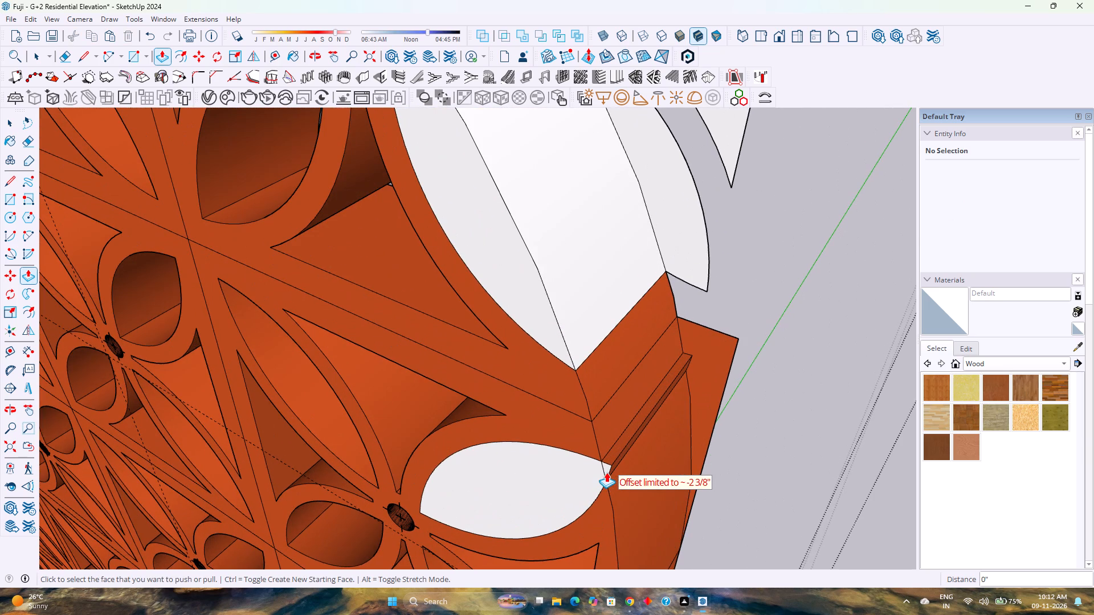
double_click(606, 471)
scroll(606, 471, down, 9)
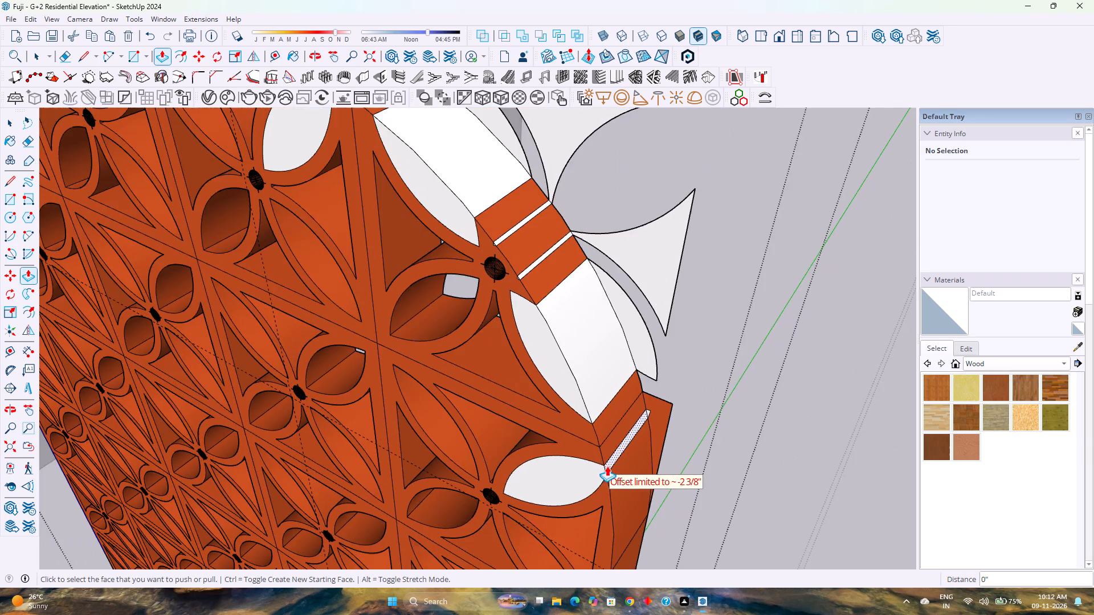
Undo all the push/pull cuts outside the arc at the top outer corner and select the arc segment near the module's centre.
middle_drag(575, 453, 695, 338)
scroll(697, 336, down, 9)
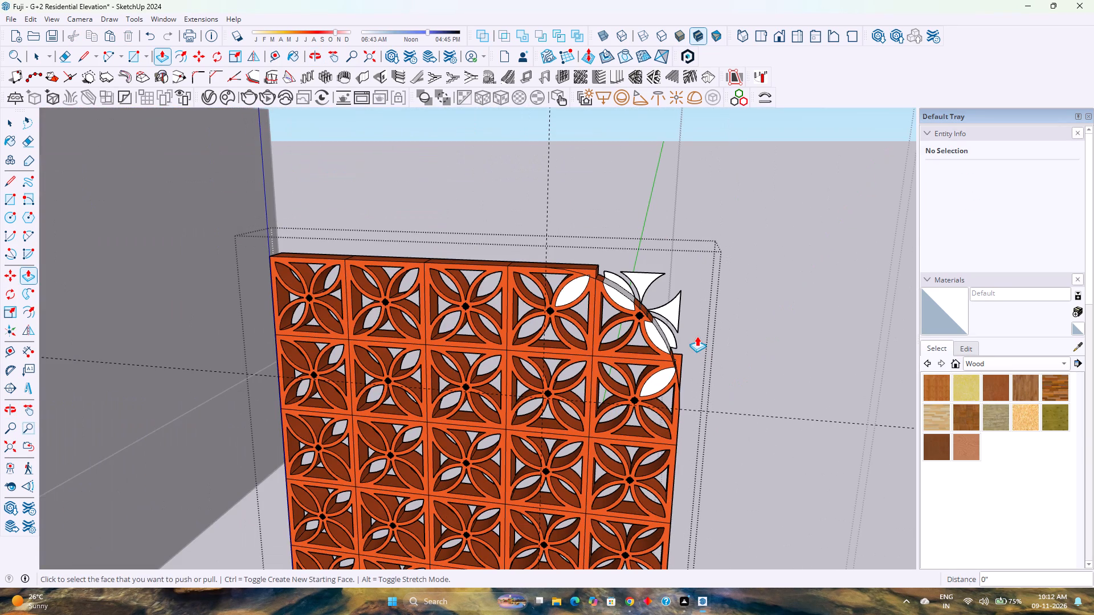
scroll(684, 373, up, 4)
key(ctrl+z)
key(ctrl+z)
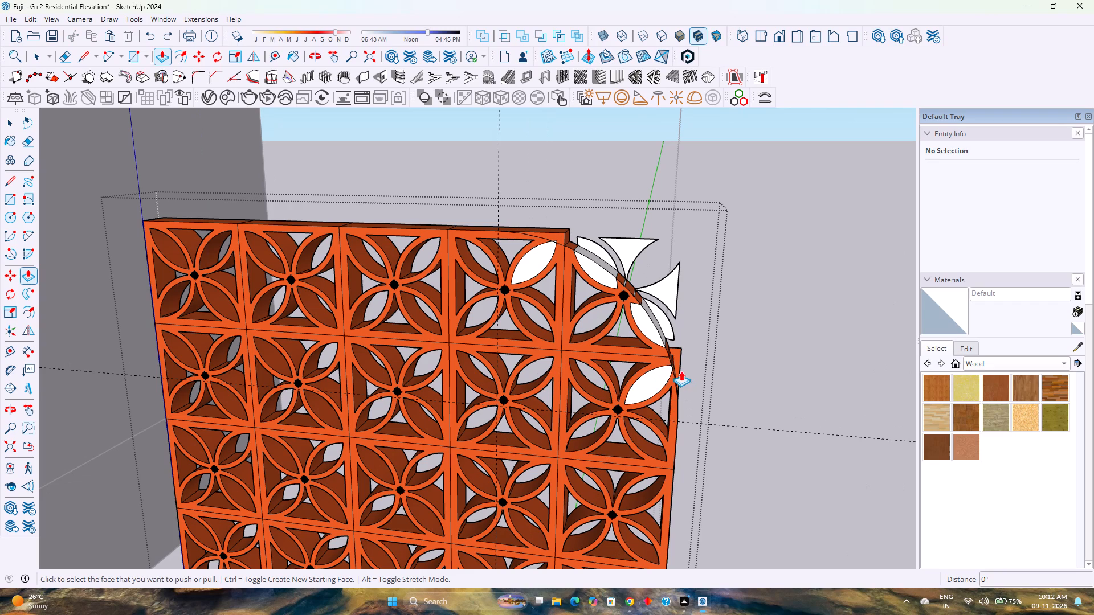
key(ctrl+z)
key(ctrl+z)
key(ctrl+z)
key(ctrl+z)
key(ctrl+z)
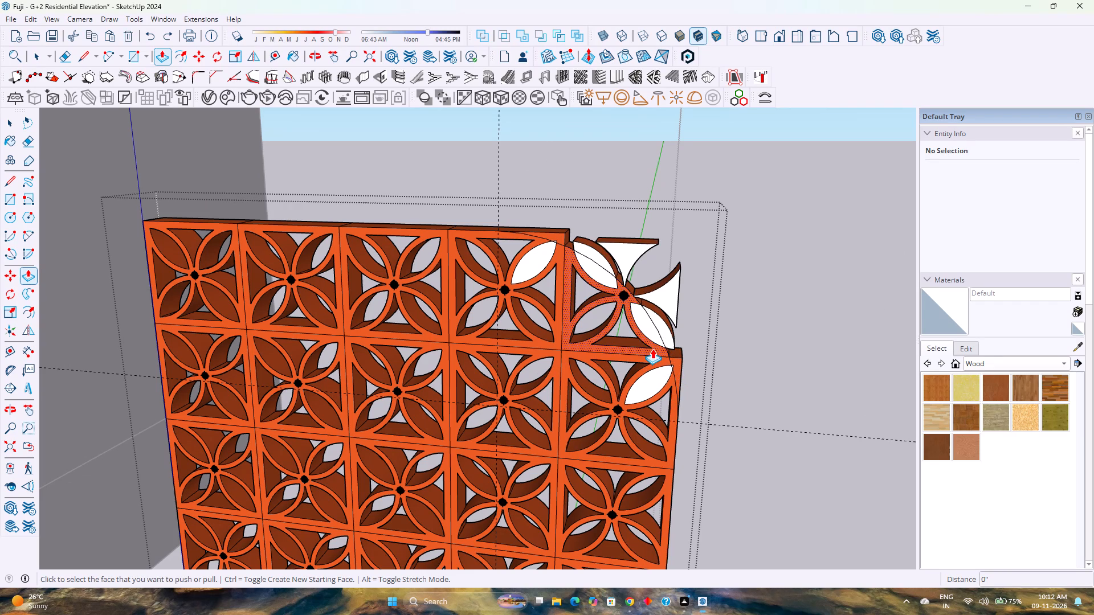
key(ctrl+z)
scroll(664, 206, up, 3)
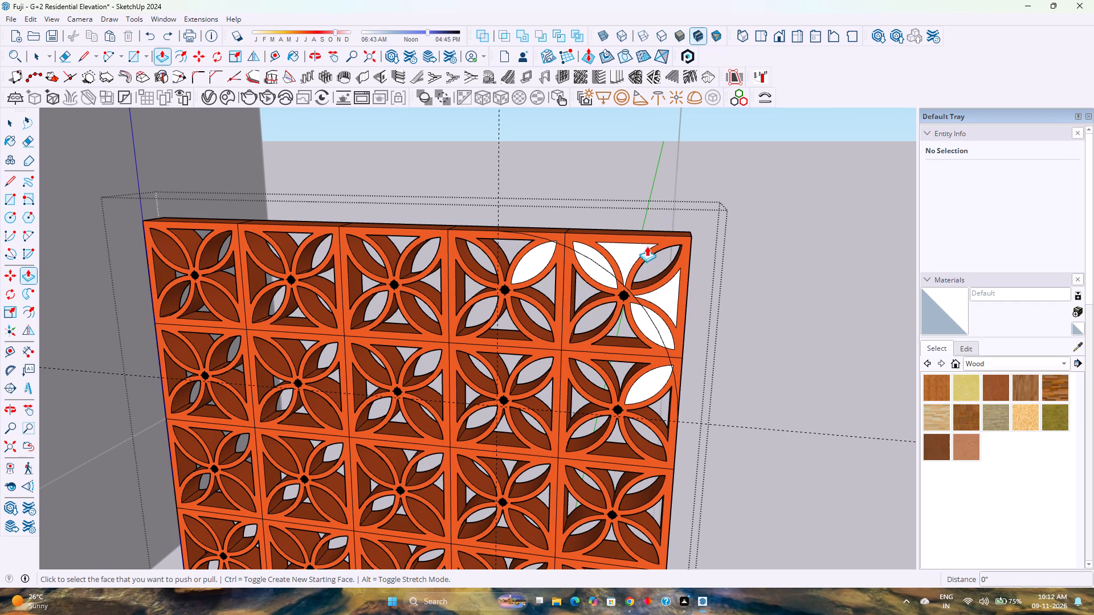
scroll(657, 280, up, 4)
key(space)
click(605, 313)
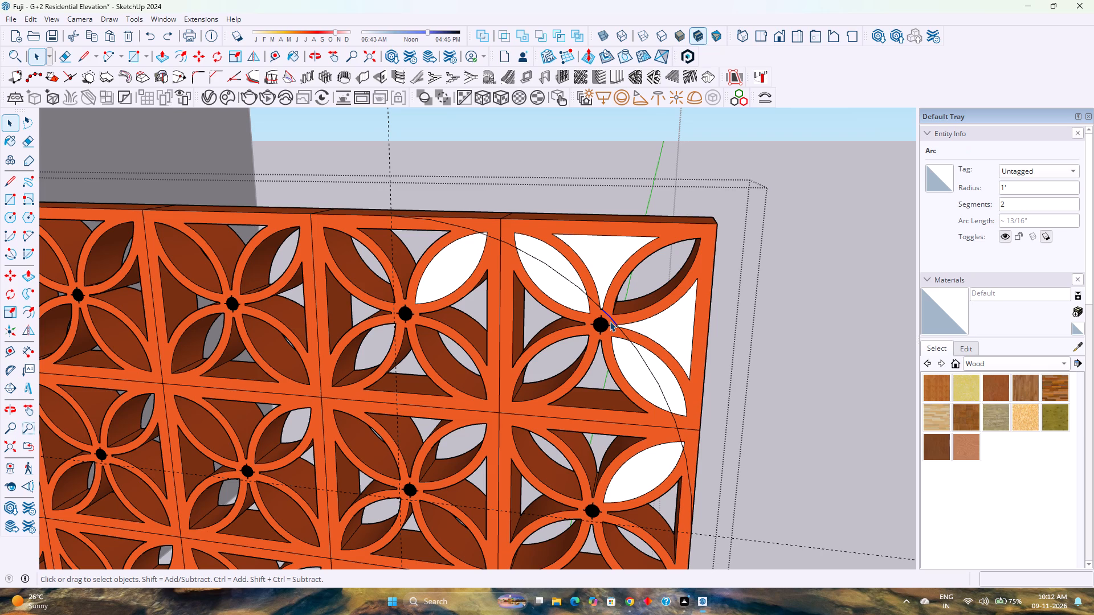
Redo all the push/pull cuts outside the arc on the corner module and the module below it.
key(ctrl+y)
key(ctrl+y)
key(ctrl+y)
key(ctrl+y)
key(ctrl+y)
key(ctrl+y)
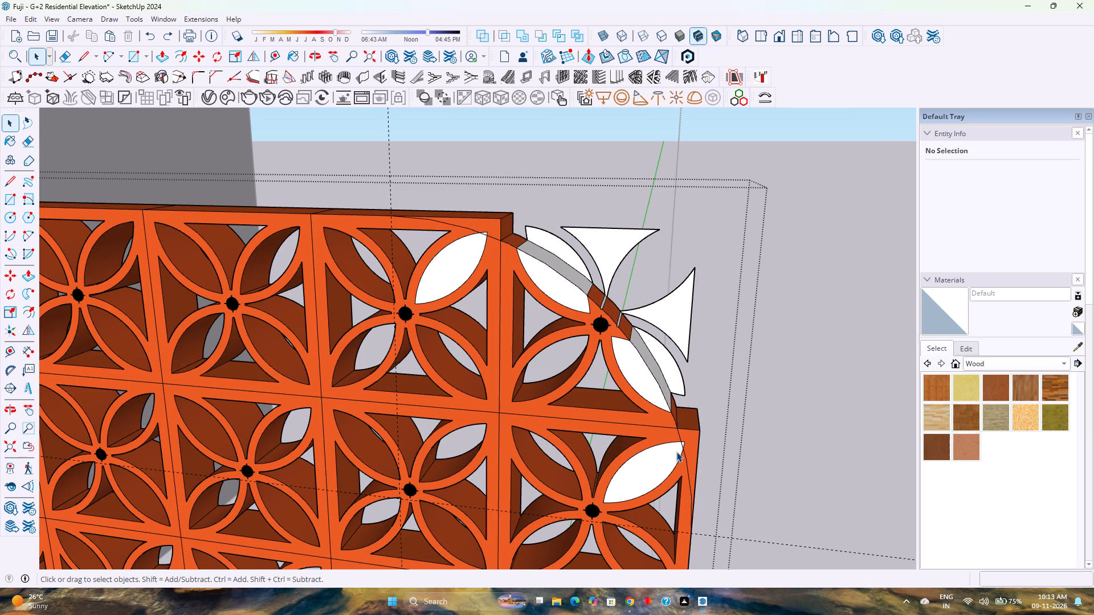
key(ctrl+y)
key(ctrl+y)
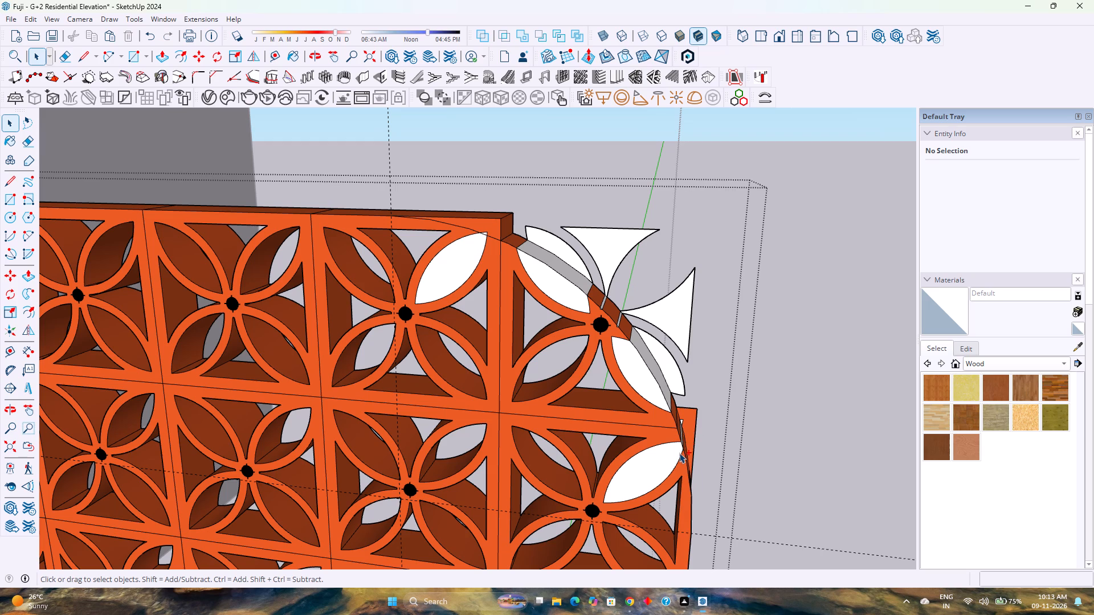
Push back the frame face and small white petal sliver outside the arc on the top-row module beside the corner, about 2 3/8".
ctrl+scroll(686, 461, up, 1)
ctrl+scroll(688, 470, down, 4)
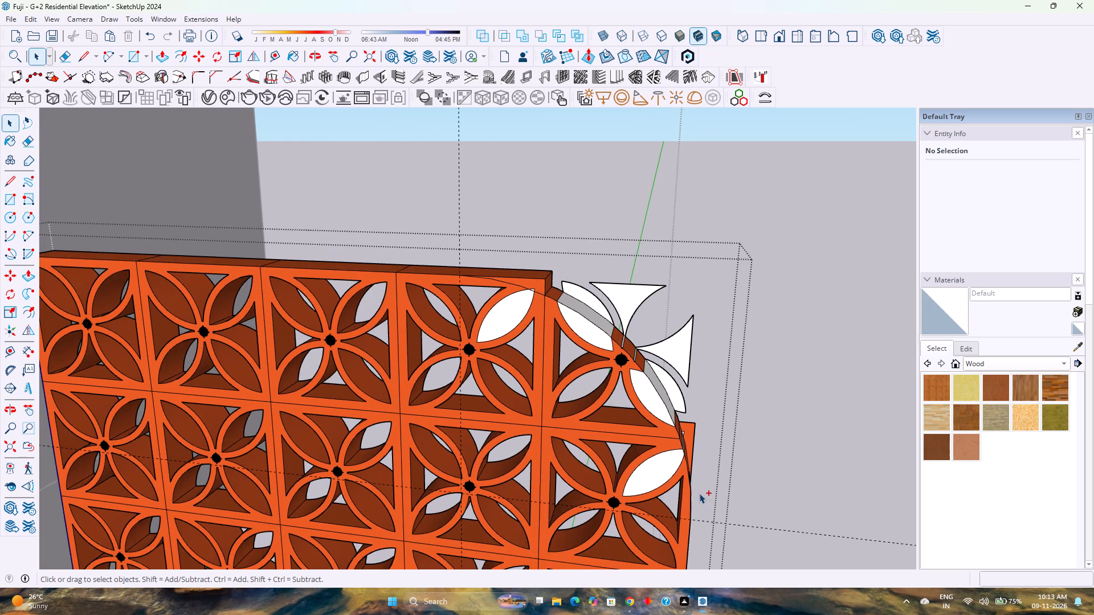
scroll(700, 460, up, 3)
middle_drag(685, 445, 687, 514)
scroll(676, 462, down, 2)
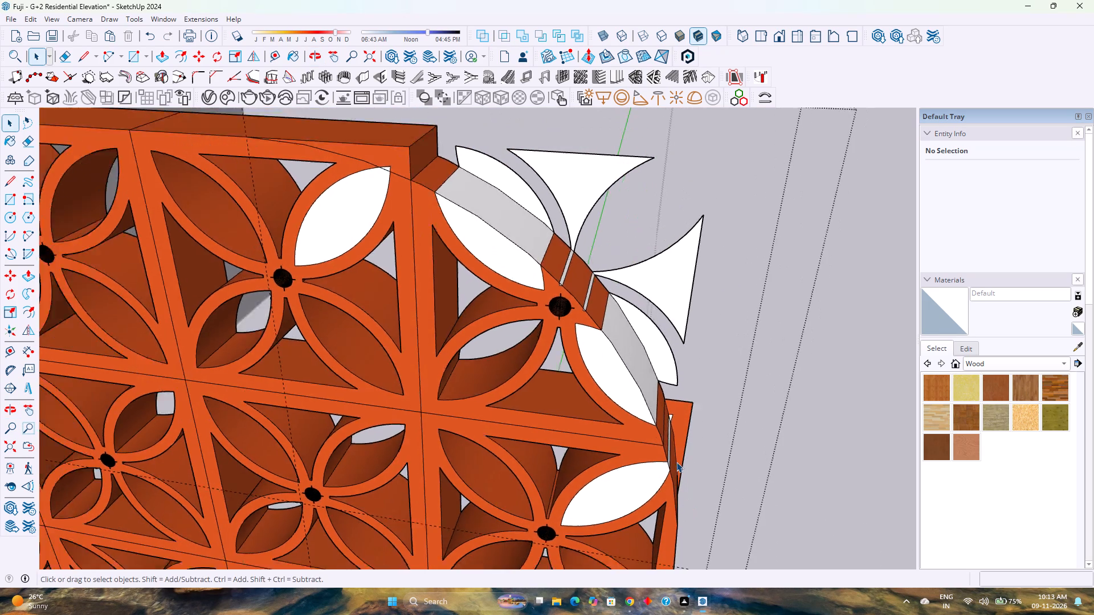
scroll(676, 462, down, 5)
scroll(572, 309, up, 4)
key(p)
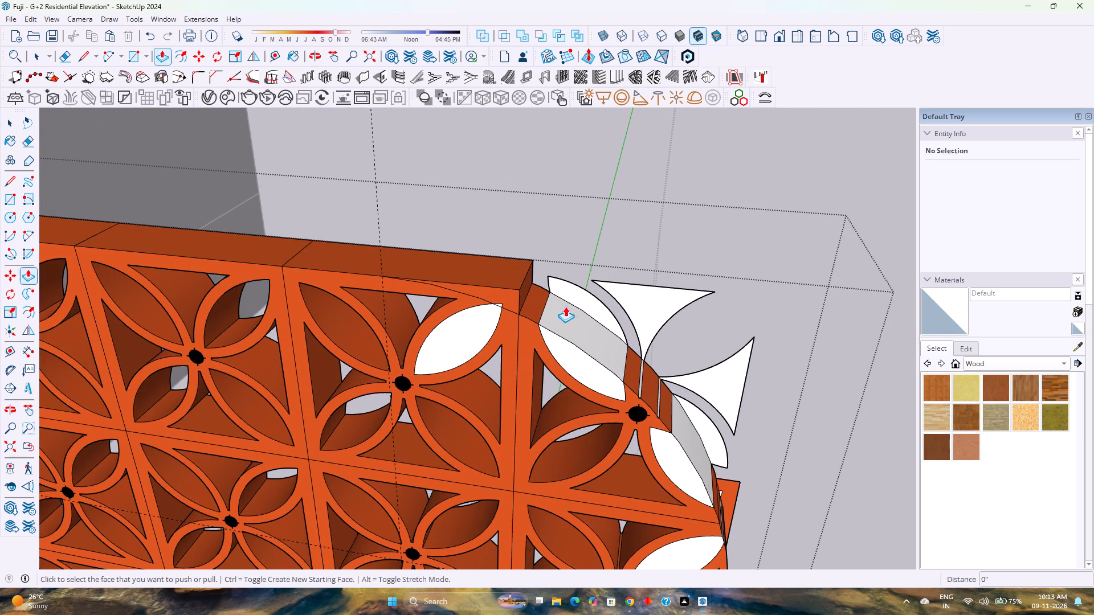
double_click(511, 296)
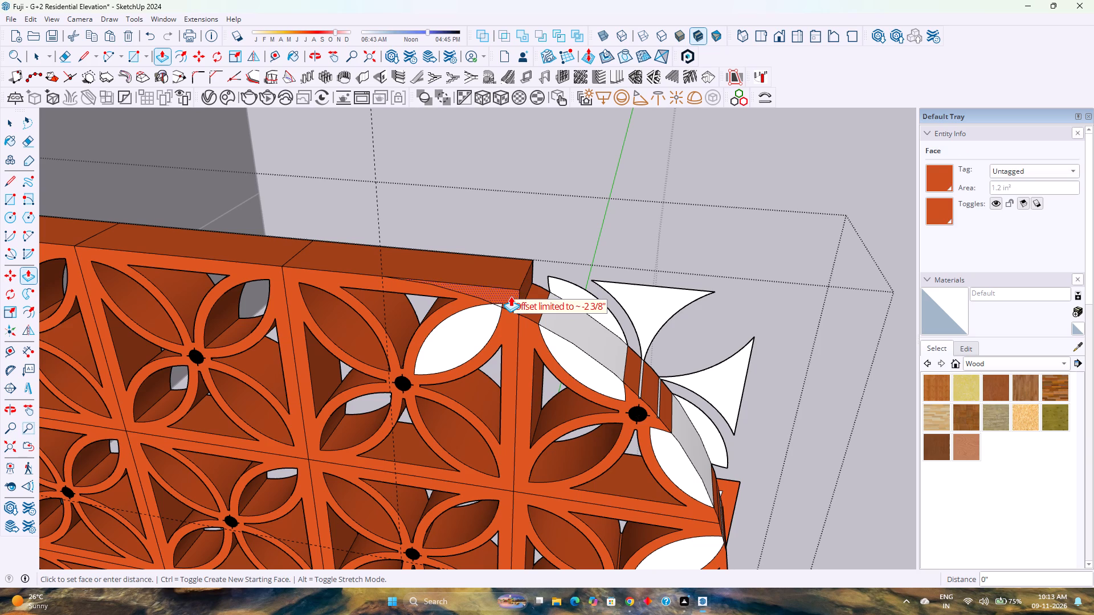
scroll(504, 300, up, 11)
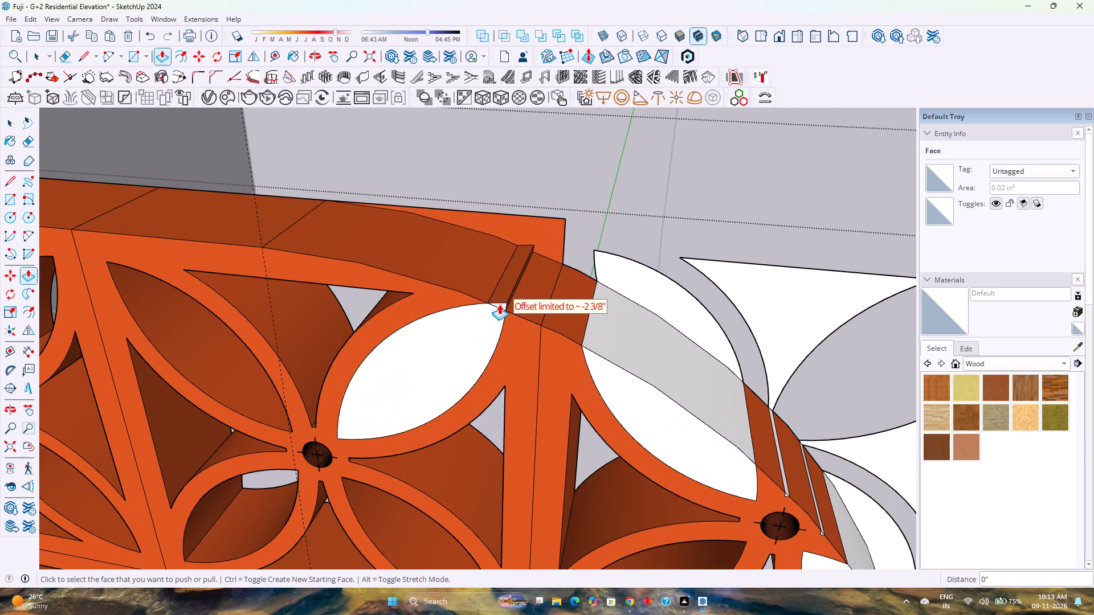
double_click(499, 304)
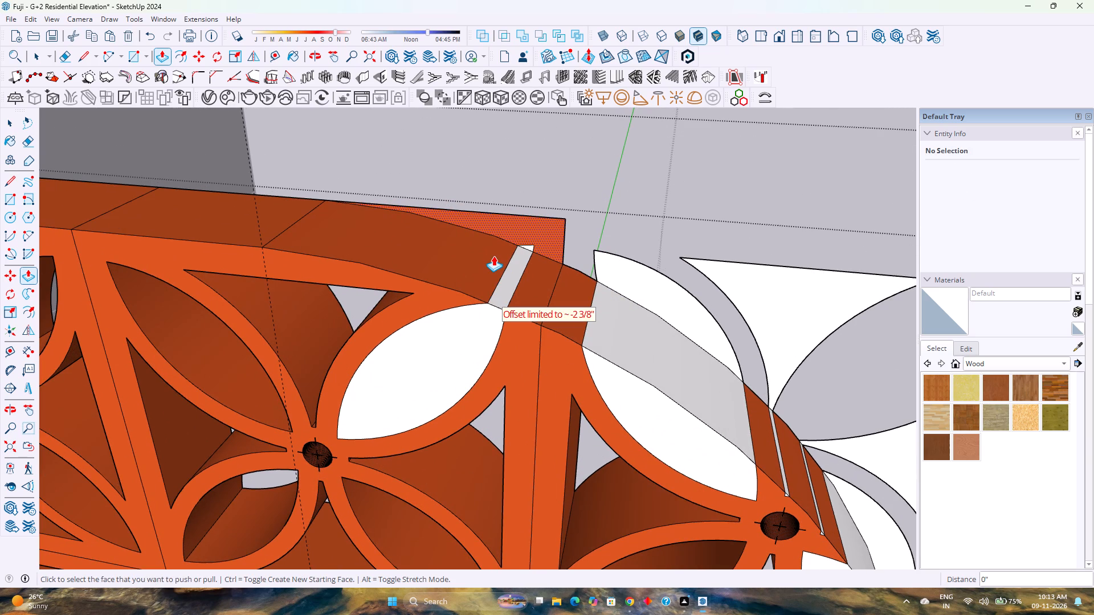
Erase the leftover back faces and edges outside the arc along the top of the corner and its neighbouring top-row module.
key(e)
click(529, 214)
drag(529, 214, 532, 221)
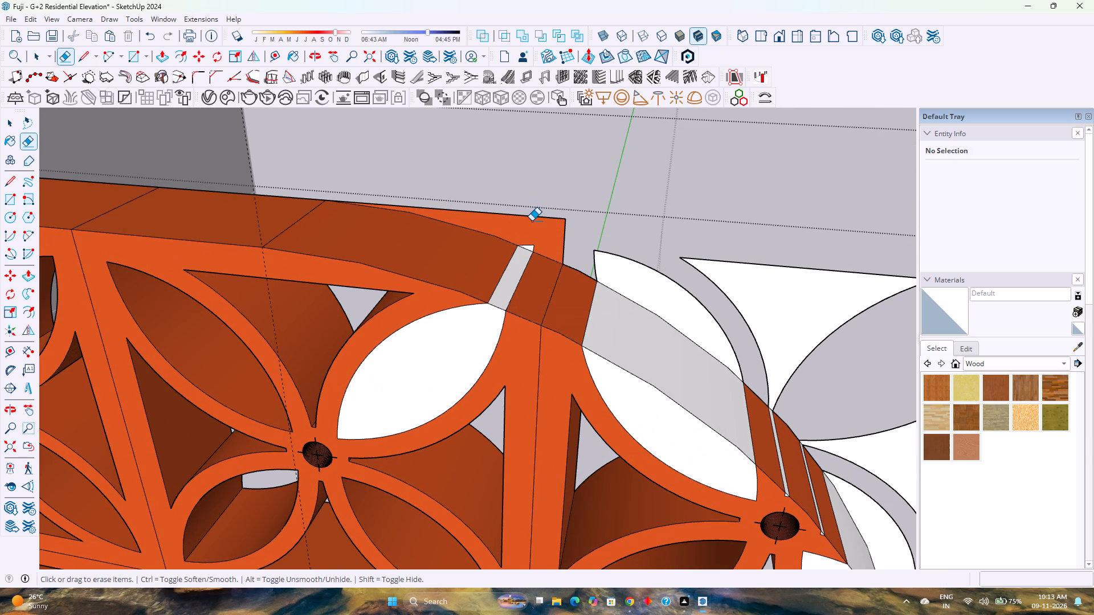
drag(546, 222, 574, 223)
drag(604, 247, 619, 263)
drag(667, 268, 717, 269)
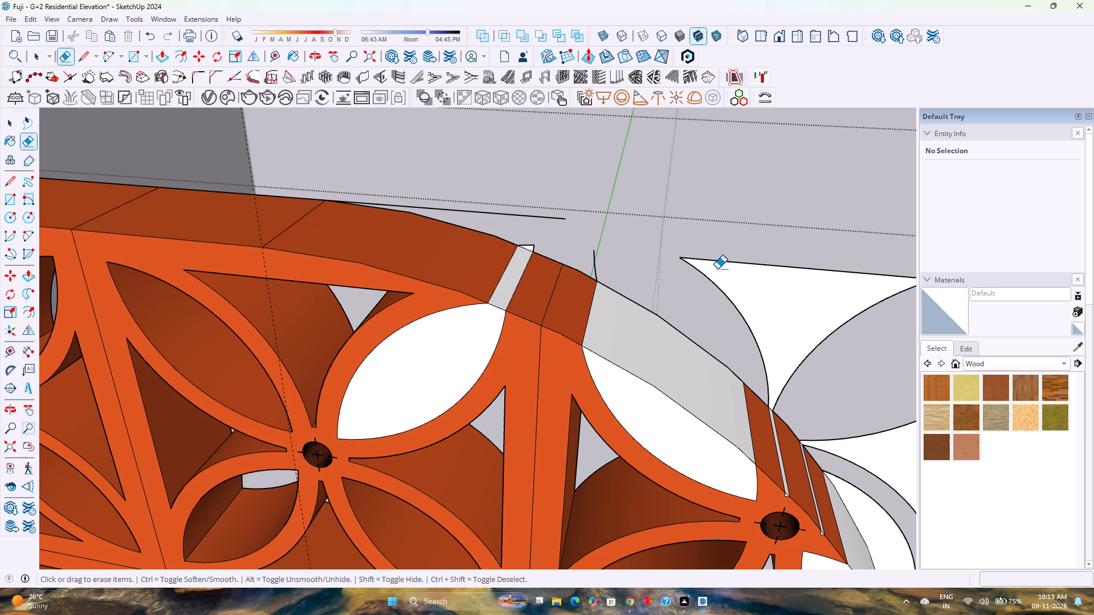
drag(717, 269, 729, 263)
drag(563, 224, 548, 214)
drag(528, 237, 532, 244)
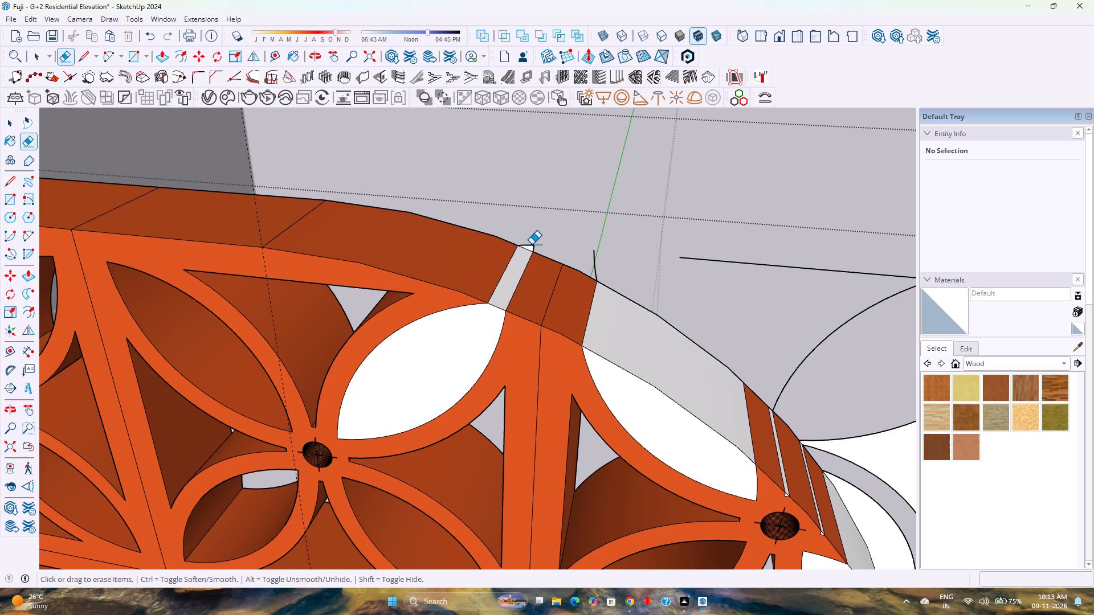
drag(532, 244, 533, 246)
drag(599, 247, 590, 255)
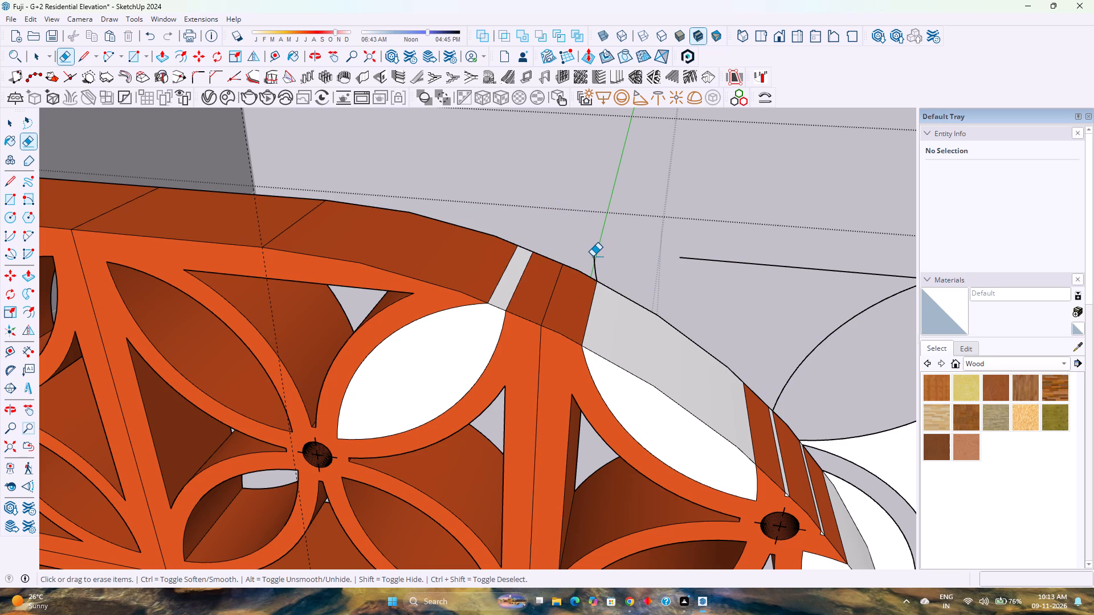
Erase the remaining leftover faces and edges outside the arc down the outer side of the corner module and the module below.
scroll(594, 257, down, 9)
drag(626, 241, 651, 289)
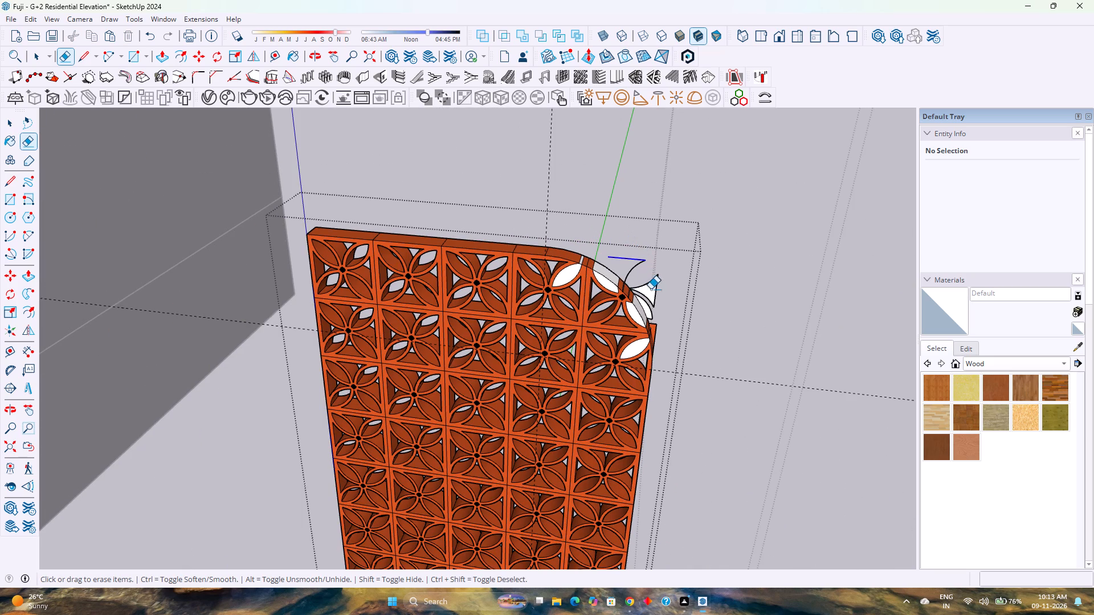
drag(651, 289, 655, 328)
scroll(655, 309, up, 4)
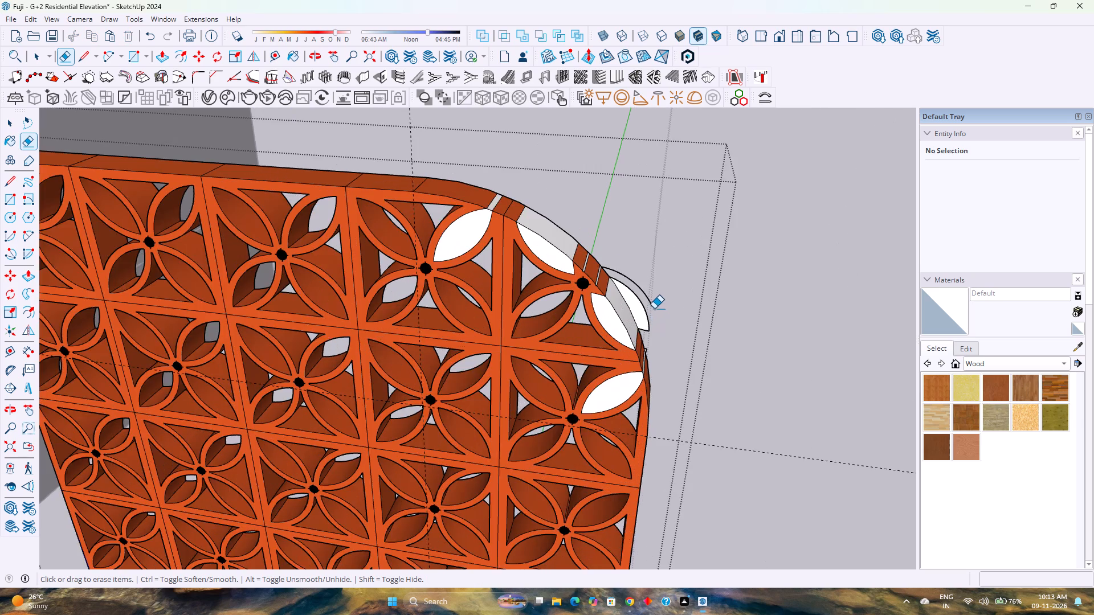
scroll(654, 309, up, 4)
drag(642, 304, 631, 309)
drag(640, 264, 624, 273)
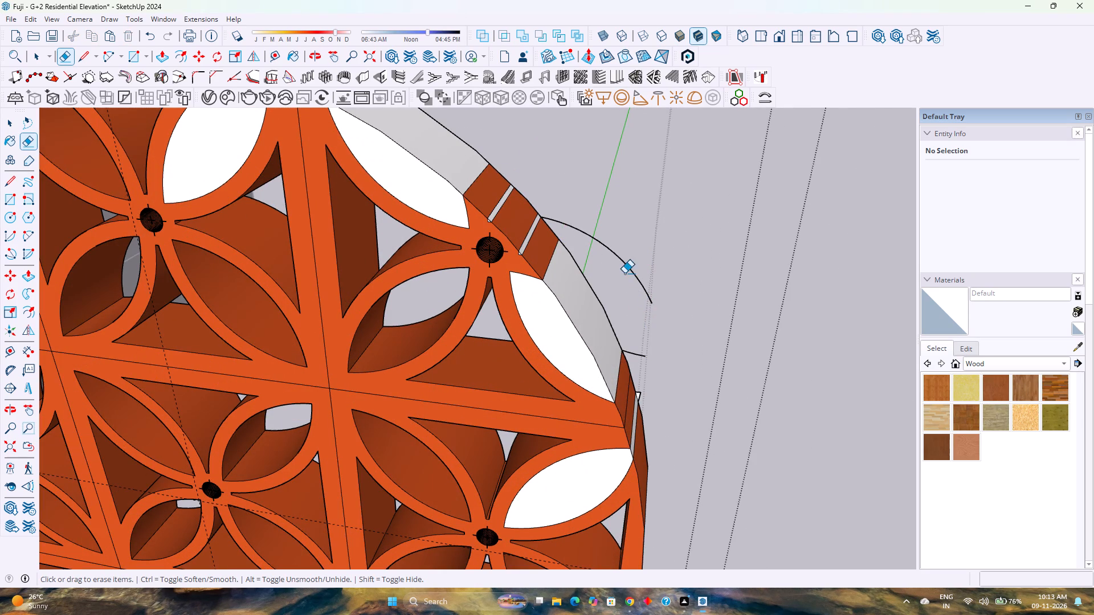
drag(624, 273, 624, 274)
drag(644, 320, 643, 356)
scroll(640, 346, down, 6)
scroll(598, 310, up, 5)
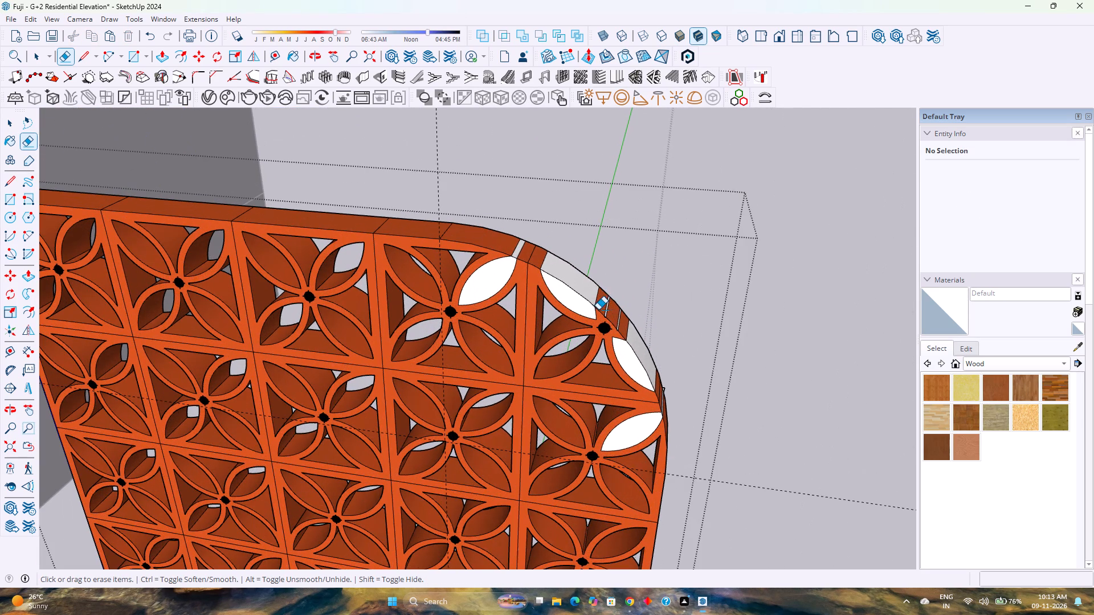
scroll(671, 403, up, 9)
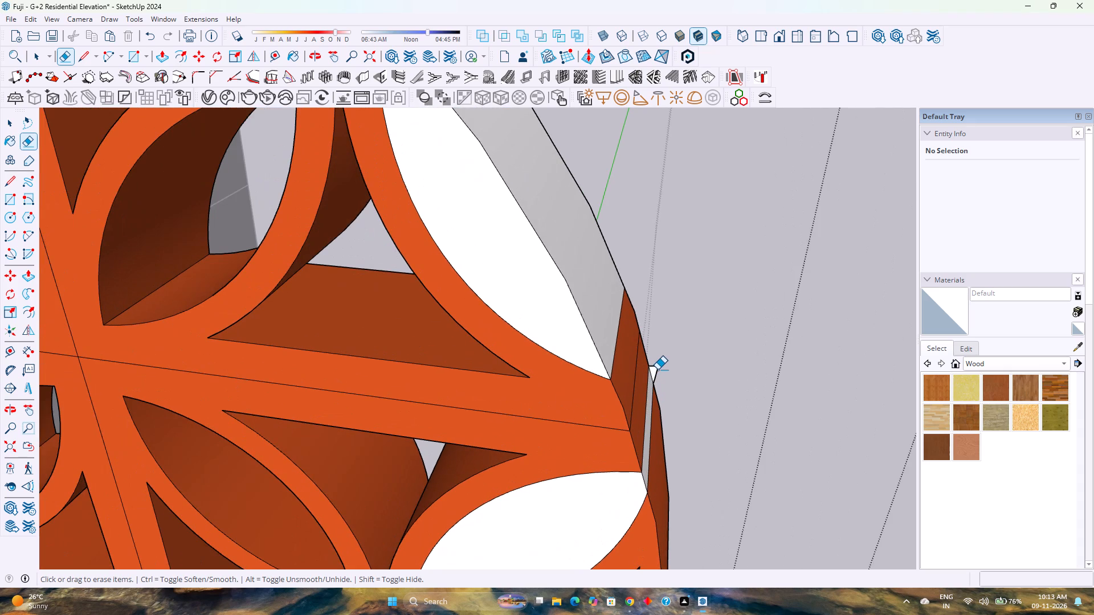
click(658, 370)
click(658, 368)
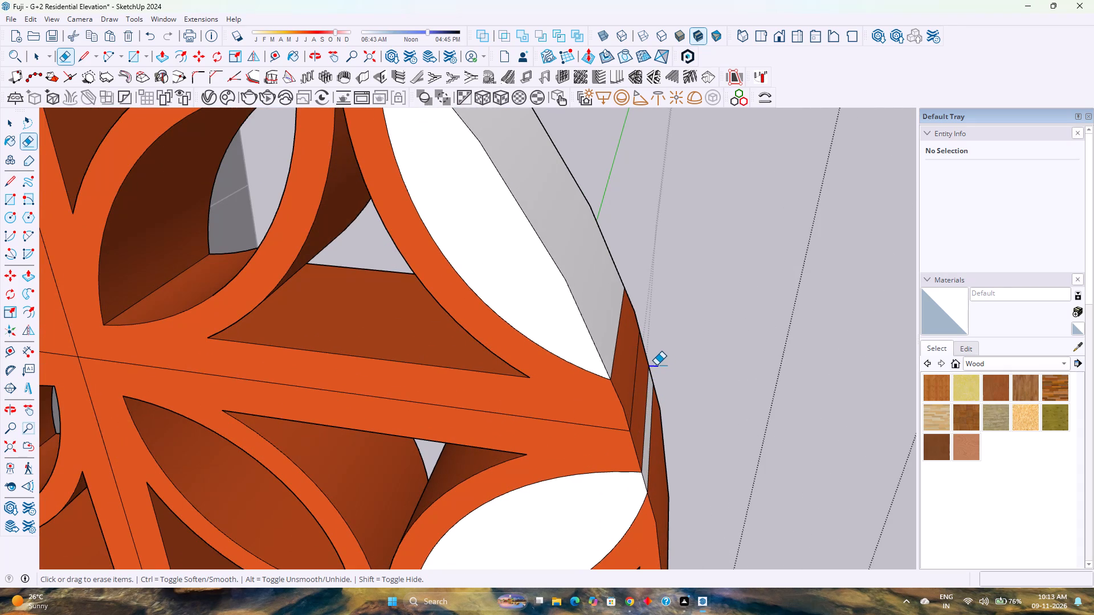
Push back the corner module's two white petal faces inside the arc and the two tiny slivers near its centre, about 2 3/8".
key(p)
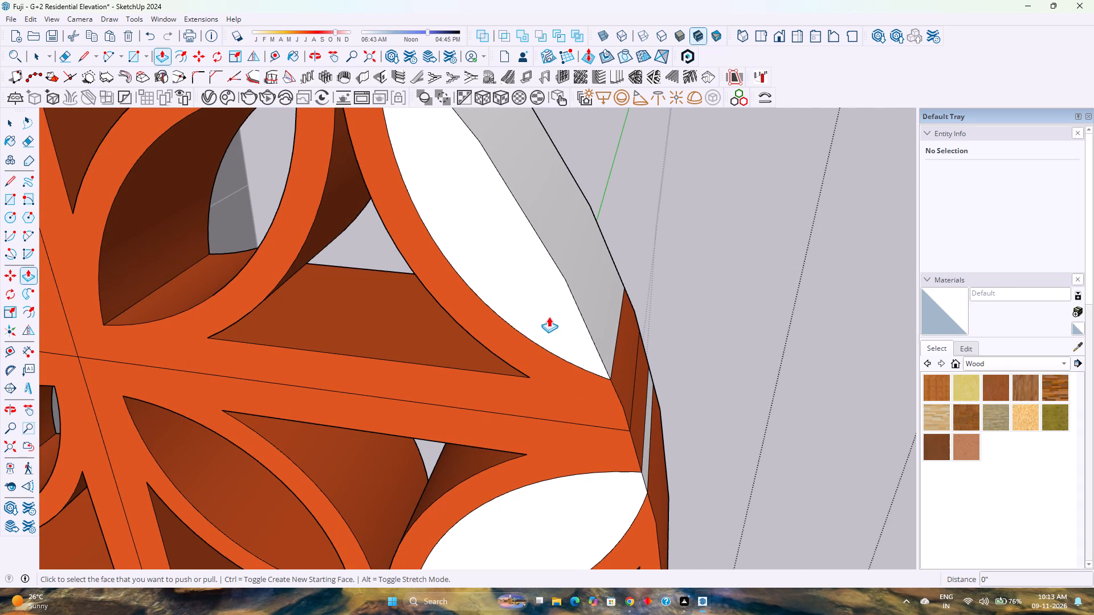
double_click(542, 320)
scroll(542, 320, down, 9)
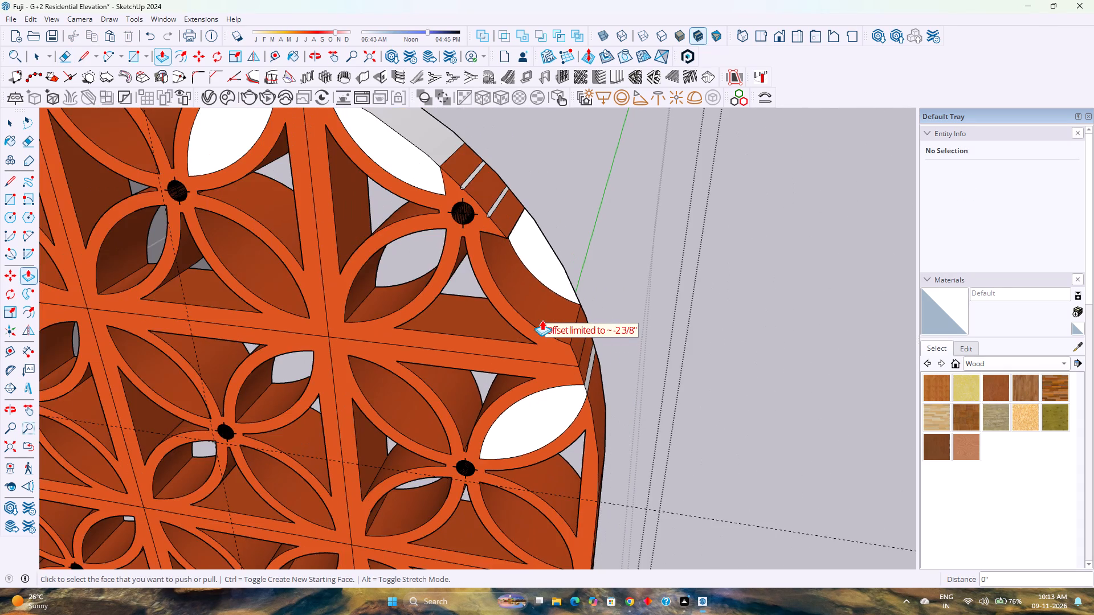
scroll(542, 320, down, 3)
scroll(443, 203, up, 10)
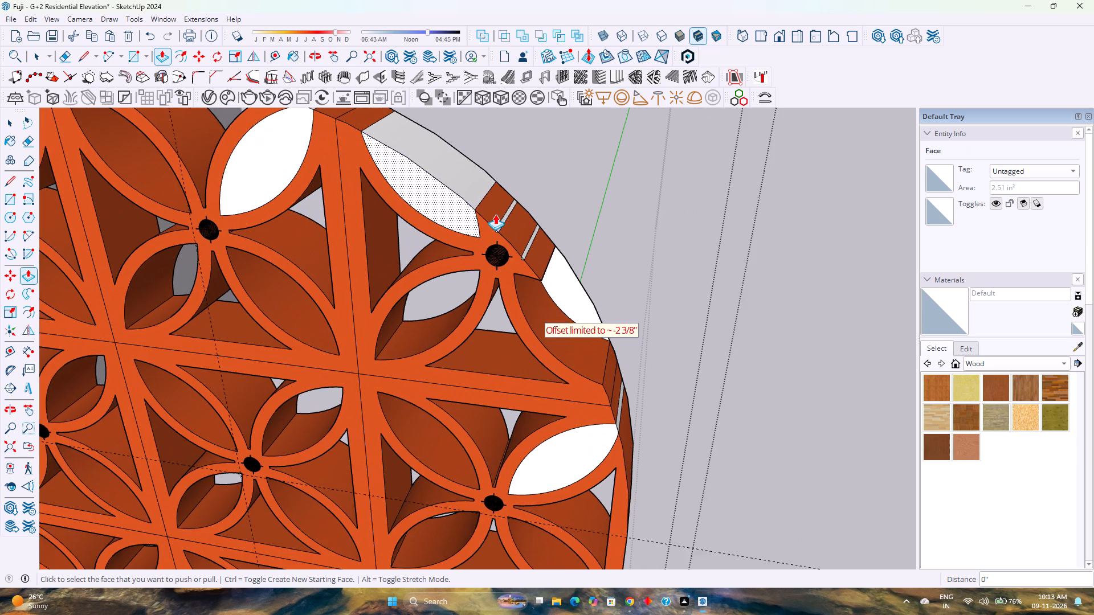
scroll(495, 214, up, 13)
scroll(498, 239, up, 12)
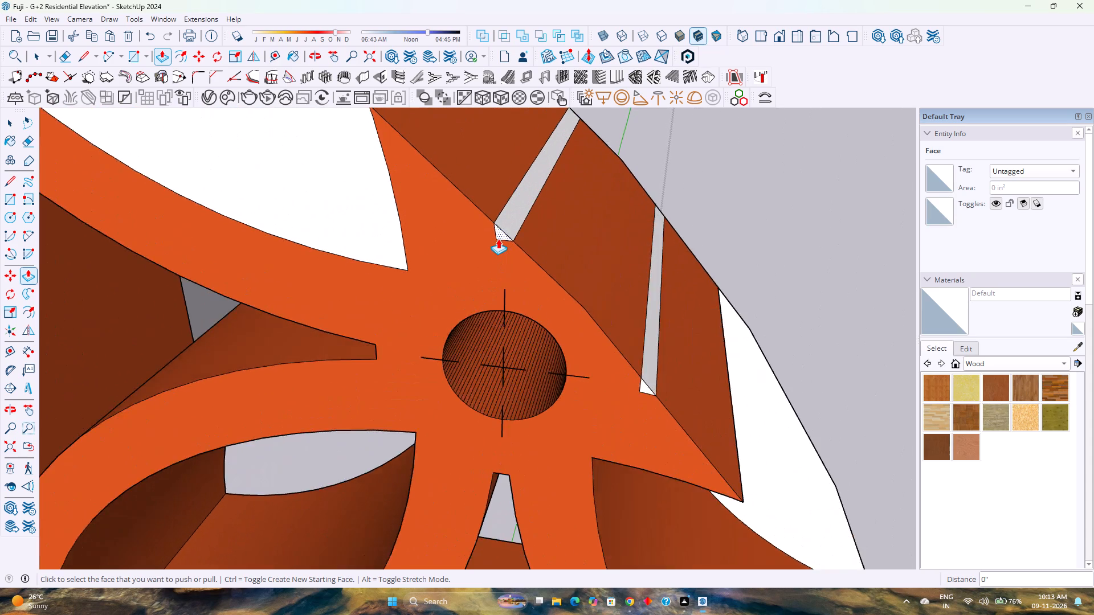
scroll(498, 239, up, 4)
double_click(503, 230)
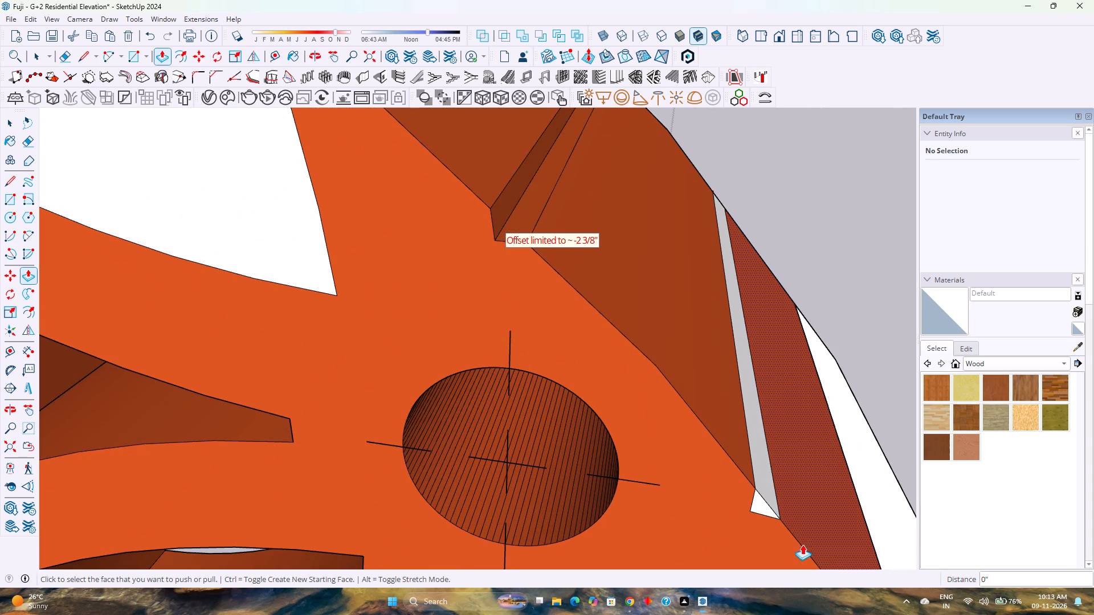
double_click(768, 504)
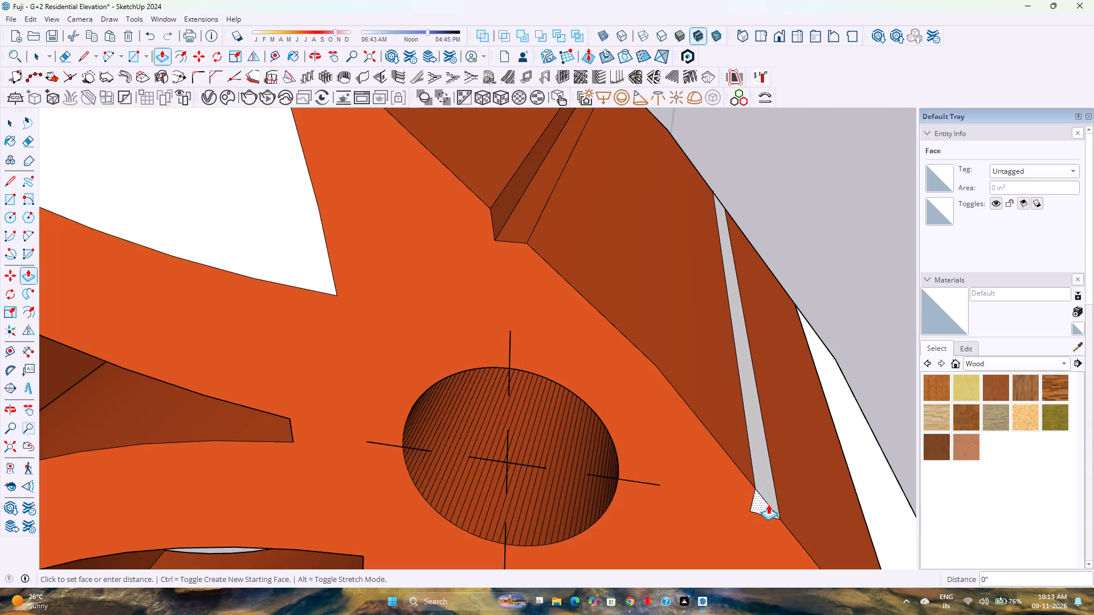
scroll(705, 377, down, 14)
scroll(598, 368, down, 1)
shift+middle_drag(568, 368, 595, 468)
double_click(495, 339)
Push back the white petal faces inside the arc on the modules beside and below the corner by the same about 2 3/8".
scroll(495, 337, down, 3)
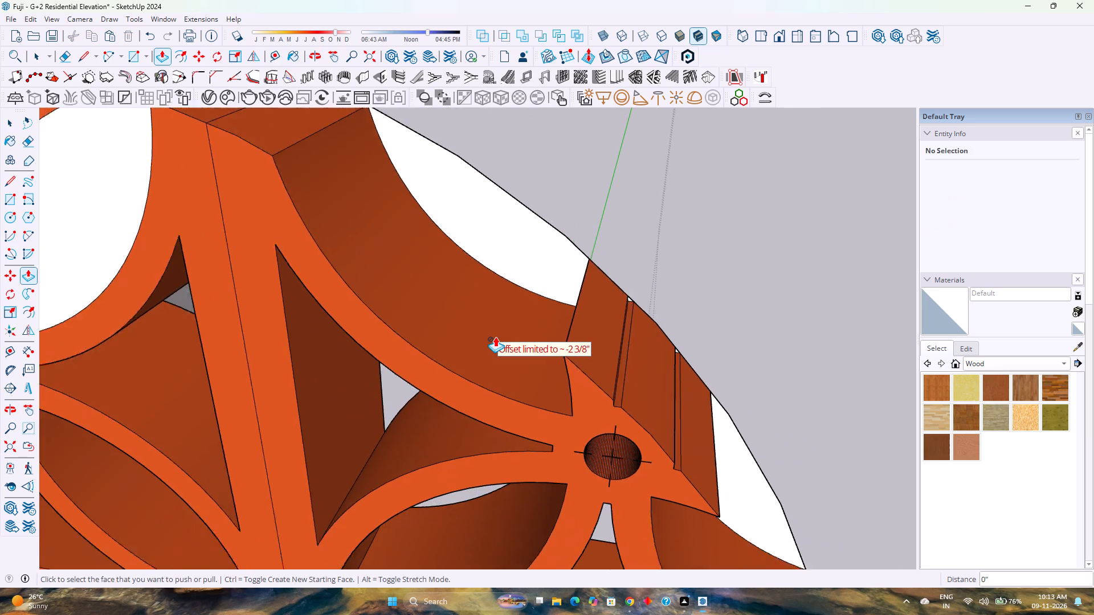
scroll(495, 337, down, 9)
double_click(335, 290)
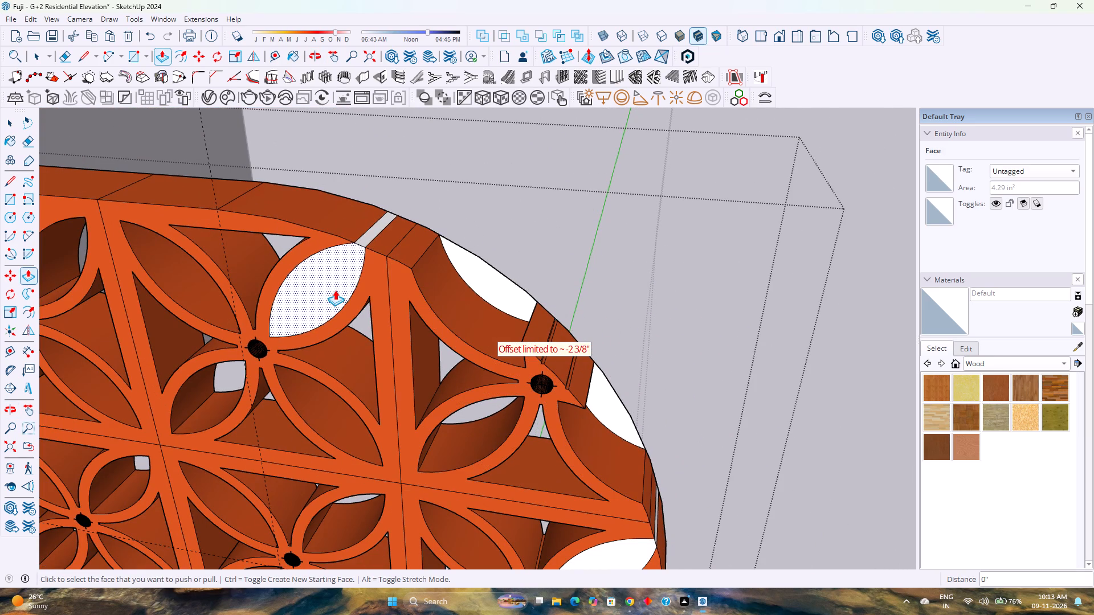
scroll(481, 244, down, 4)
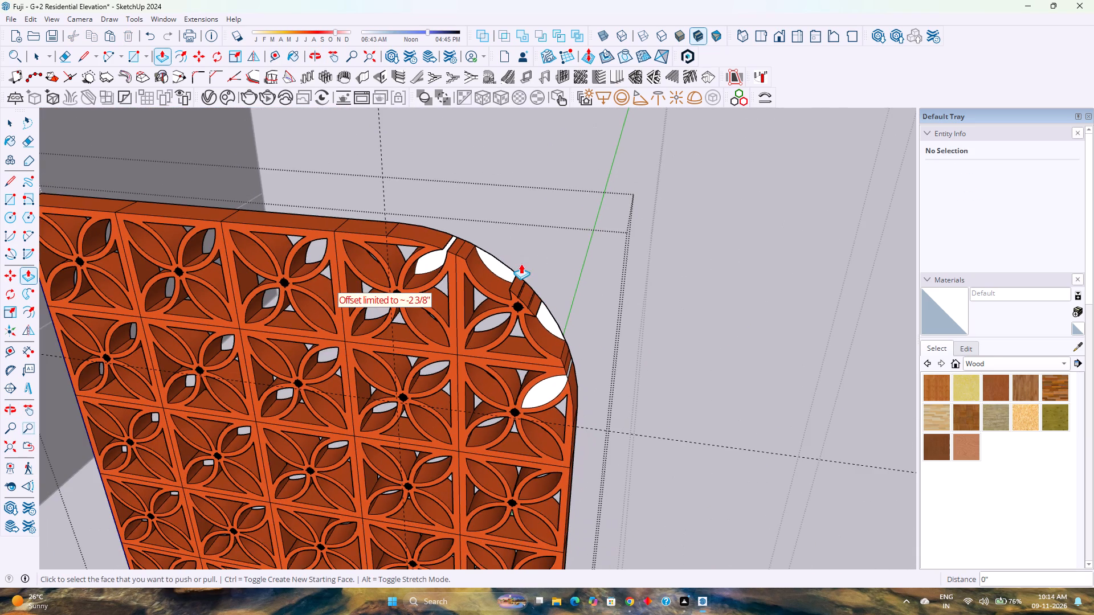
double_click(553, 386)
Erase the outer arc edges of the pushed-back white petal faces to open the cut petals on the corner and both adjoining modules.
scroll(553, 386, up, 4)
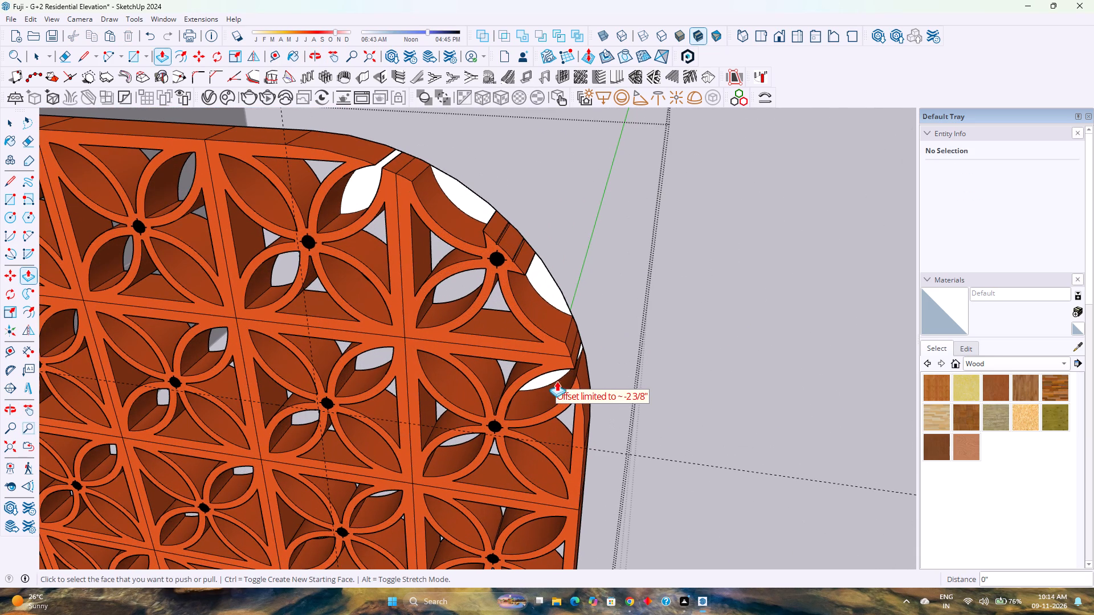
key(e)
drag(559, 274, 551, 282)
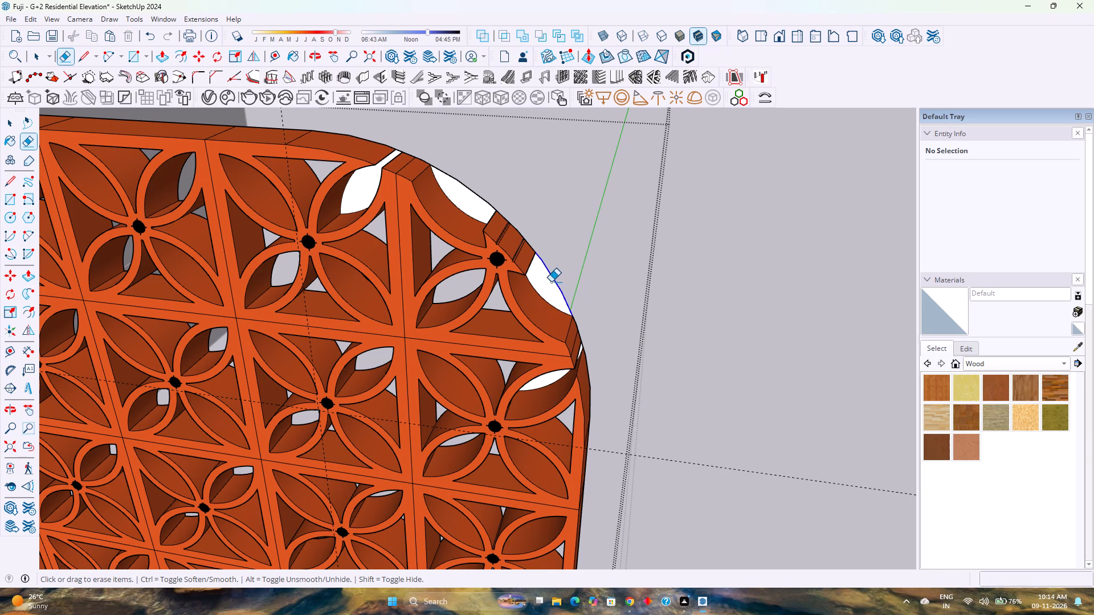
drag(516, 188, 477, 201)
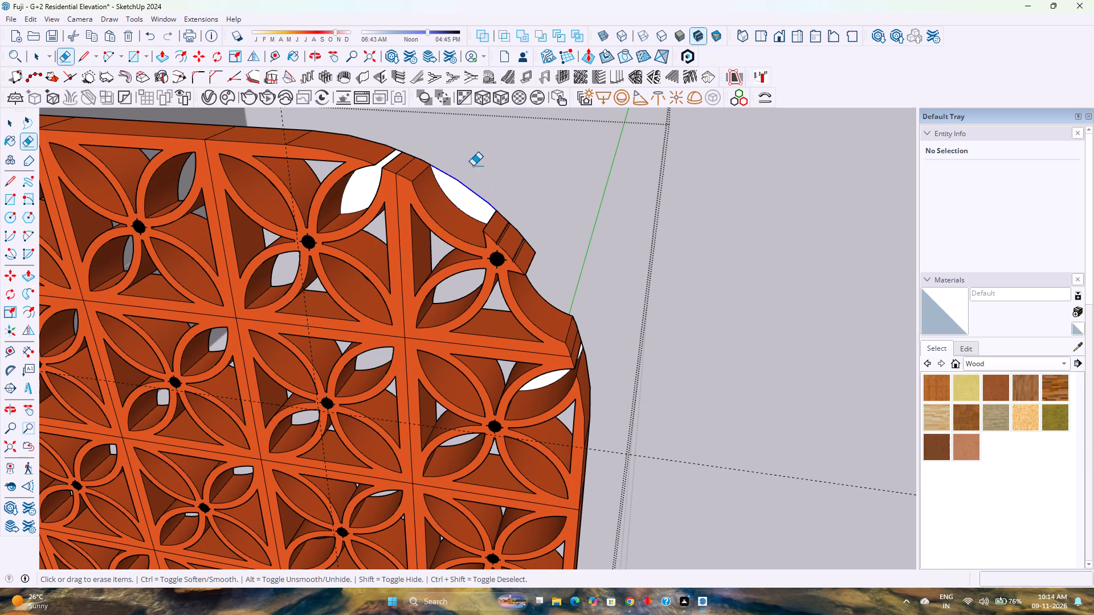
scroll(396, 149, up, 9)
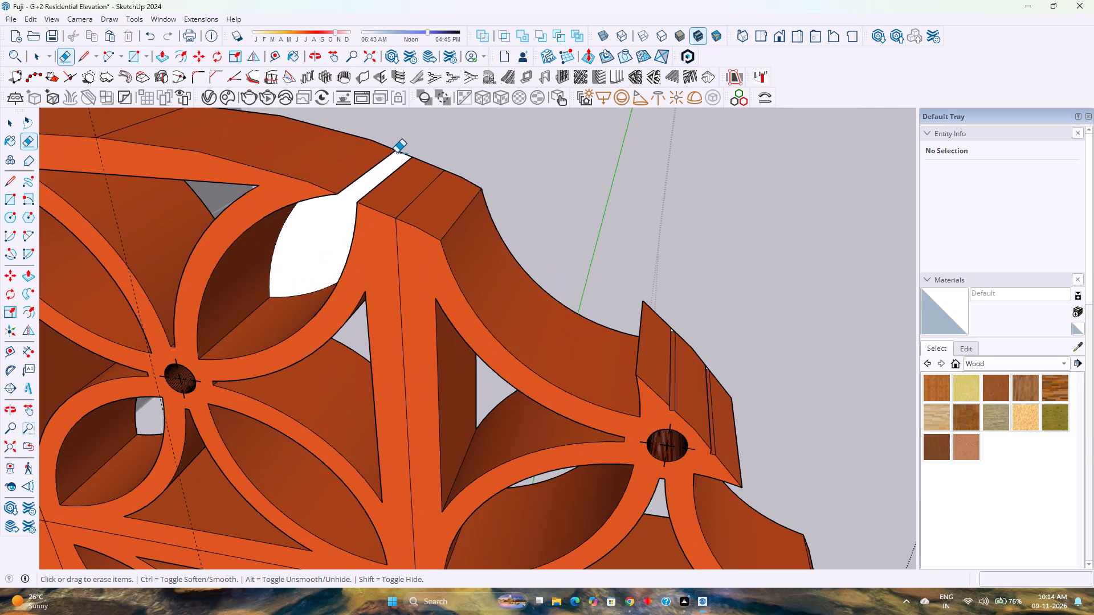
click(398, 153)
scroll(406, 153, down, 6)
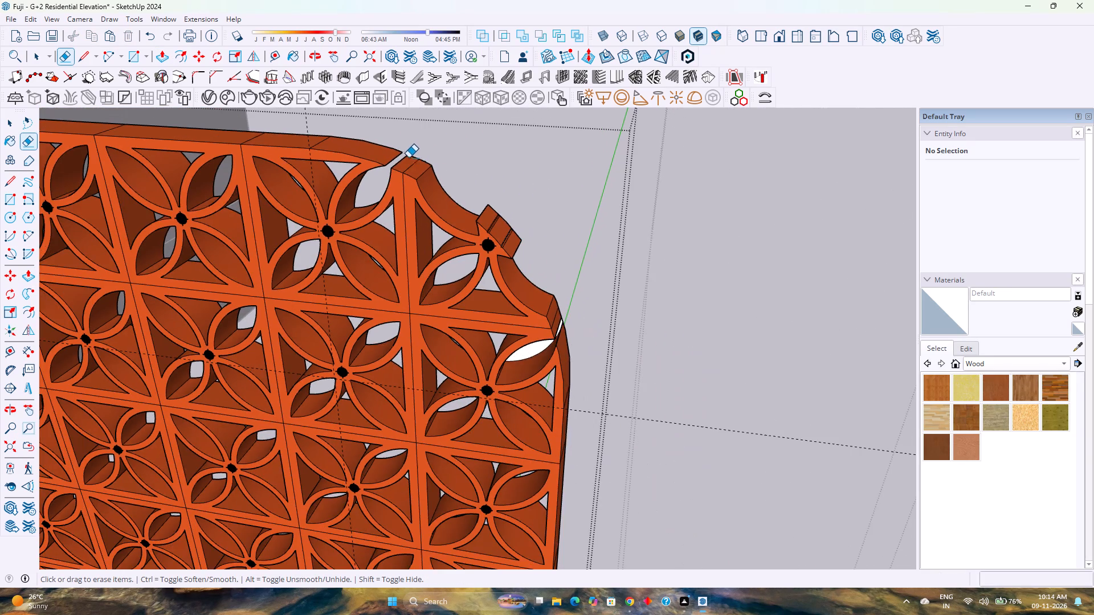
scroll(558, 322, up, 11)
middle_drag(564, 337, 488, 271)
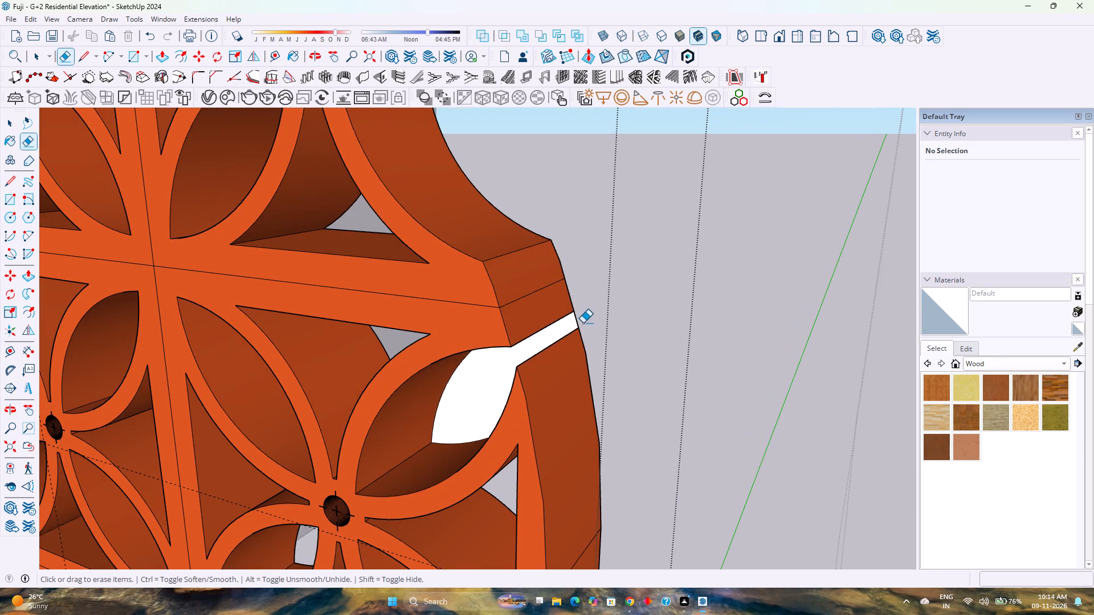
click(575, 318)
scroll(594, 315, down, 9)
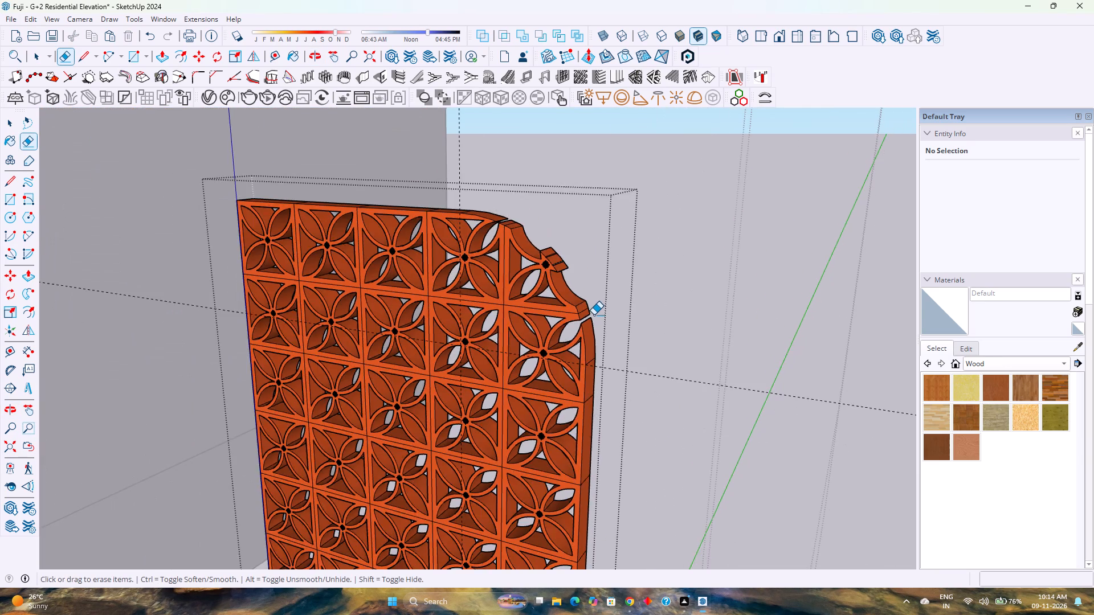
Examine the whole jaali screen against the rounded side frame, down to their bottom outer corners.
scroll(594, 315, down, 5)
middle_drag(574, 324, 650, 290)
scroll(652, 289, down, 8)
scroll(657, 289, up, 1)
scroll(657, 289, down, 10)
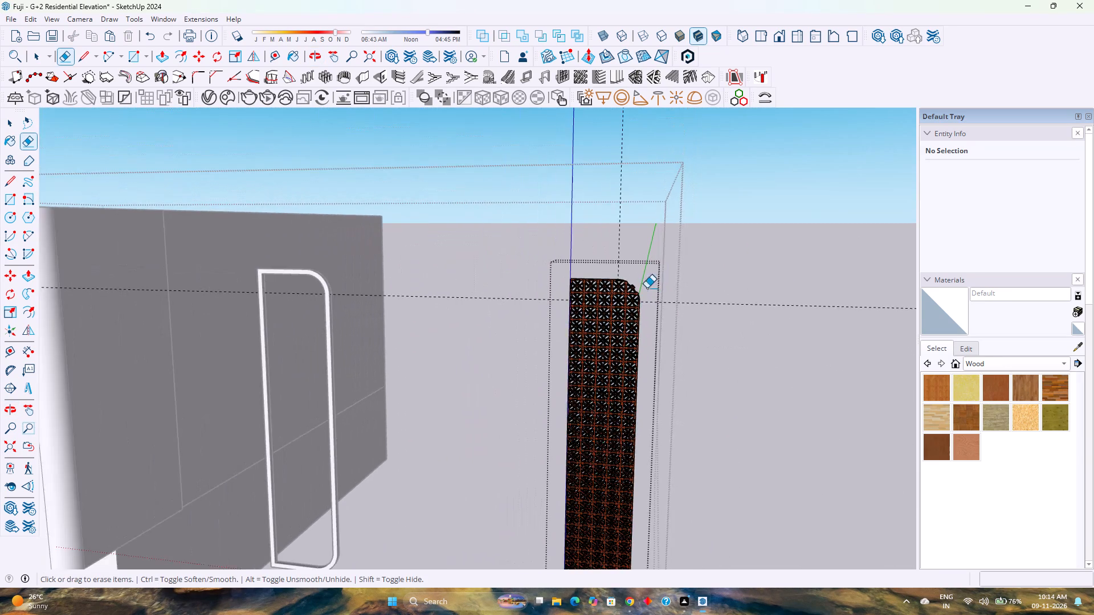
scroll(647, 288, down, 9)
scroll(585, 495, up, 5)
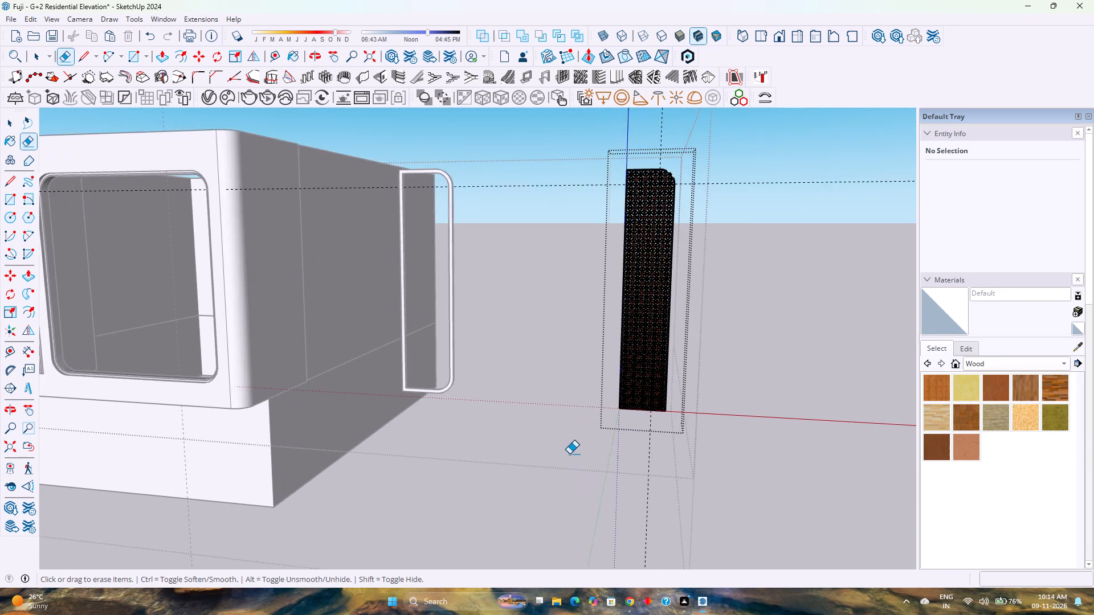
scroll(569, 454, up, 7)
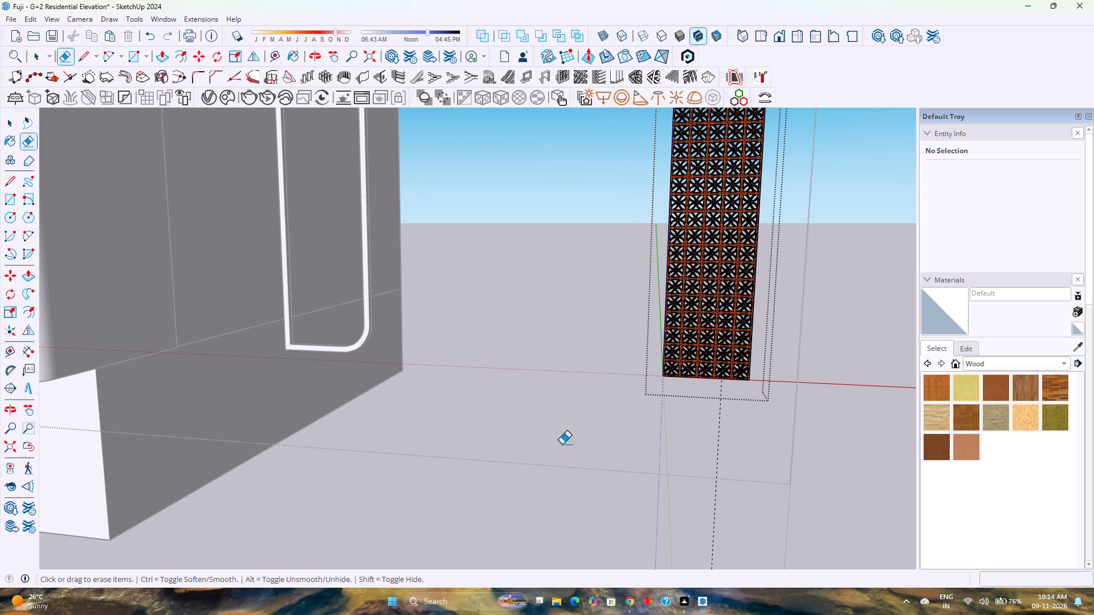
Place a horizontal guide along the side frame's inner bottom edge, 3" above its outer bottom edge.
key(space)
scroll(562, 444, down, 9)
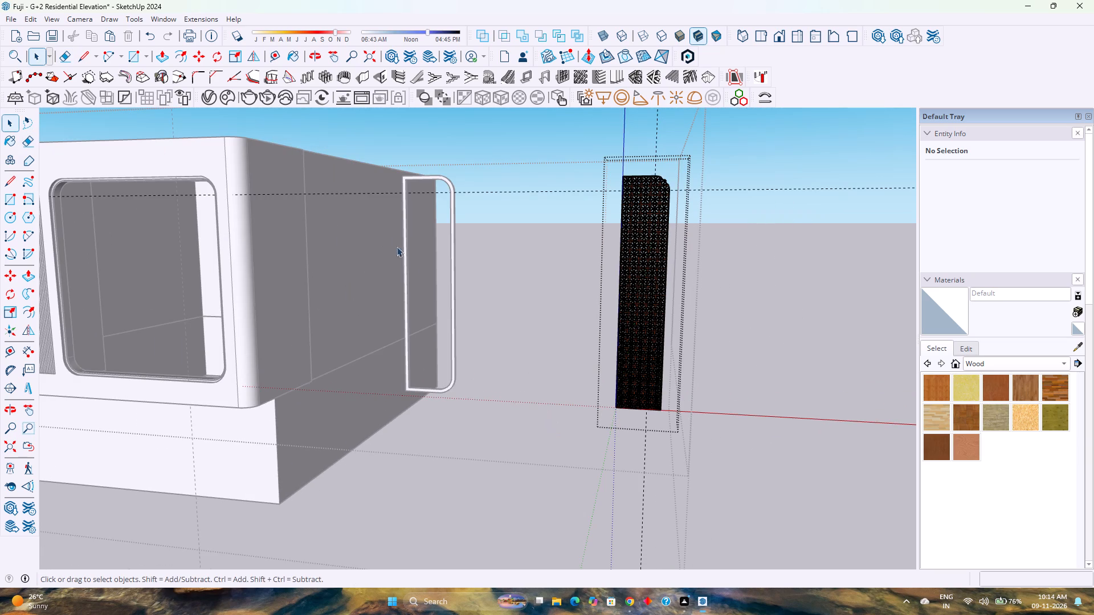
click(279, 58)
scroll(419, 392, up, 11)
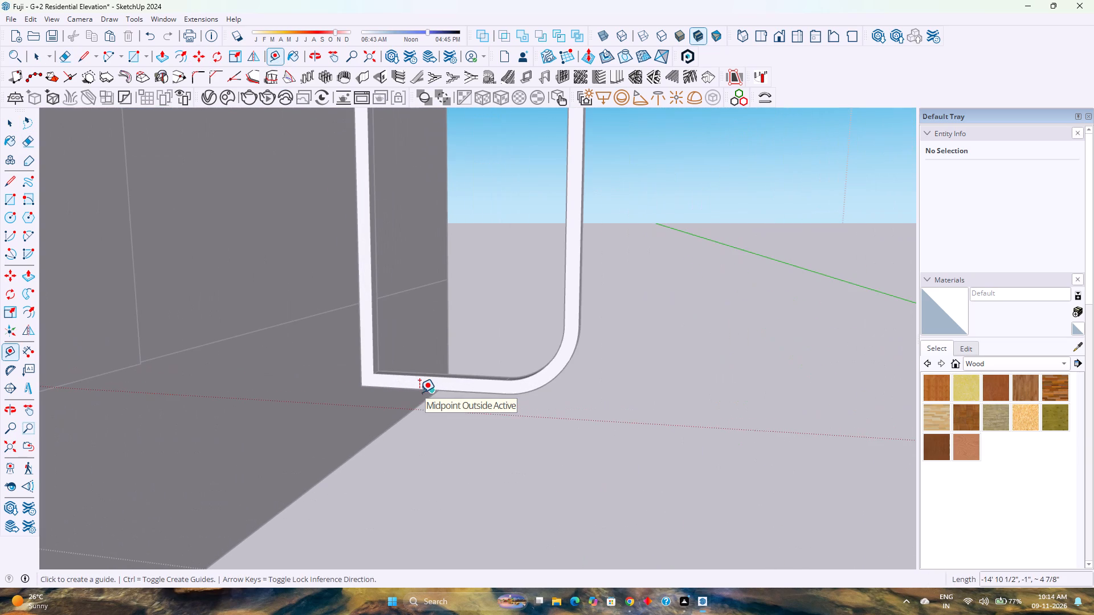
click(420, 390)
click(421, 375)
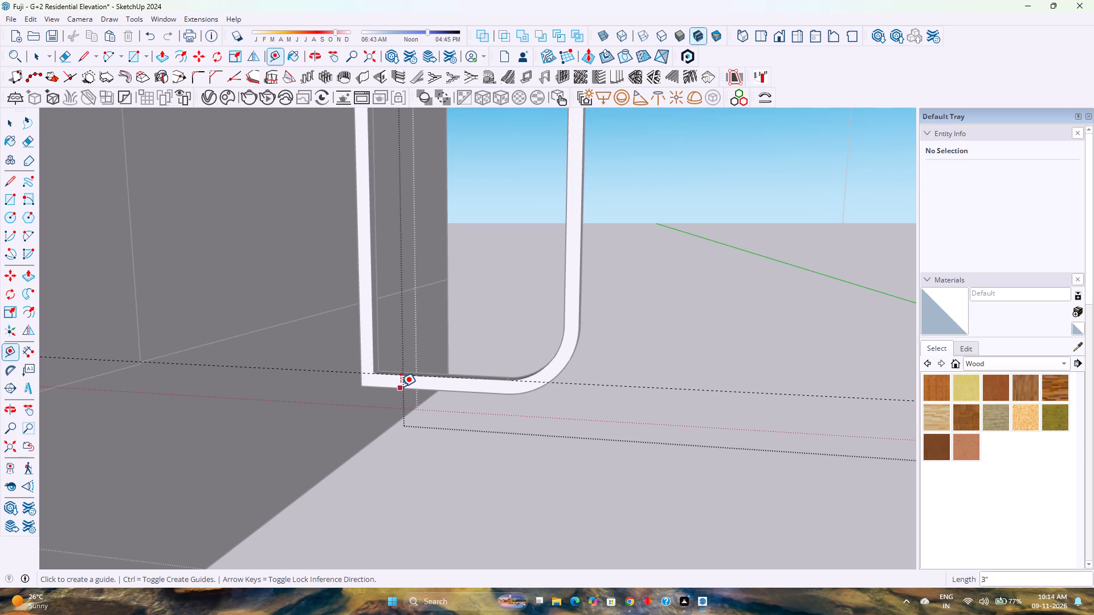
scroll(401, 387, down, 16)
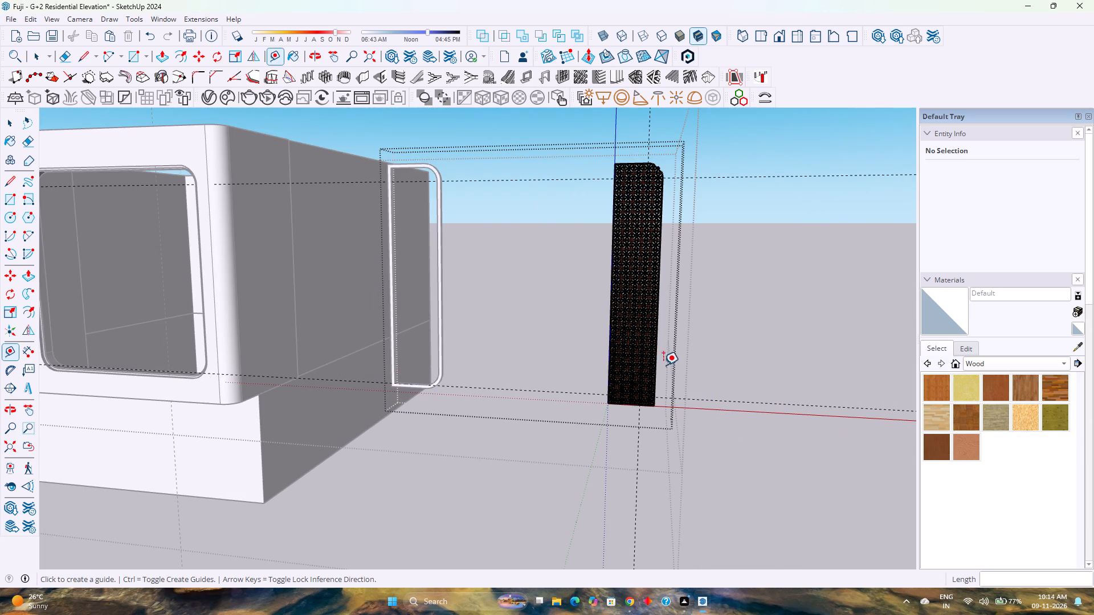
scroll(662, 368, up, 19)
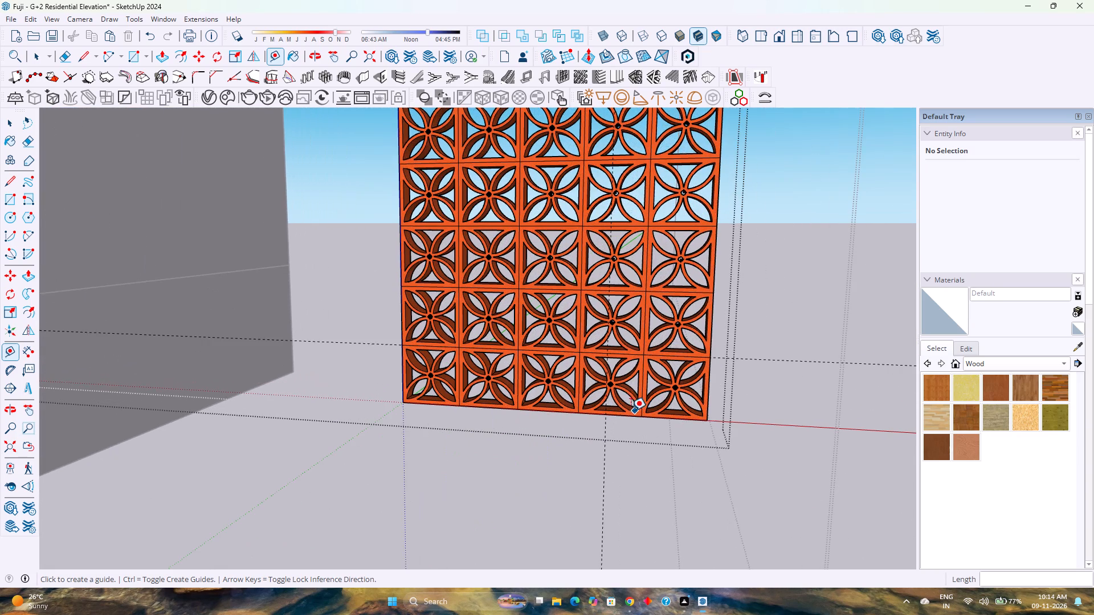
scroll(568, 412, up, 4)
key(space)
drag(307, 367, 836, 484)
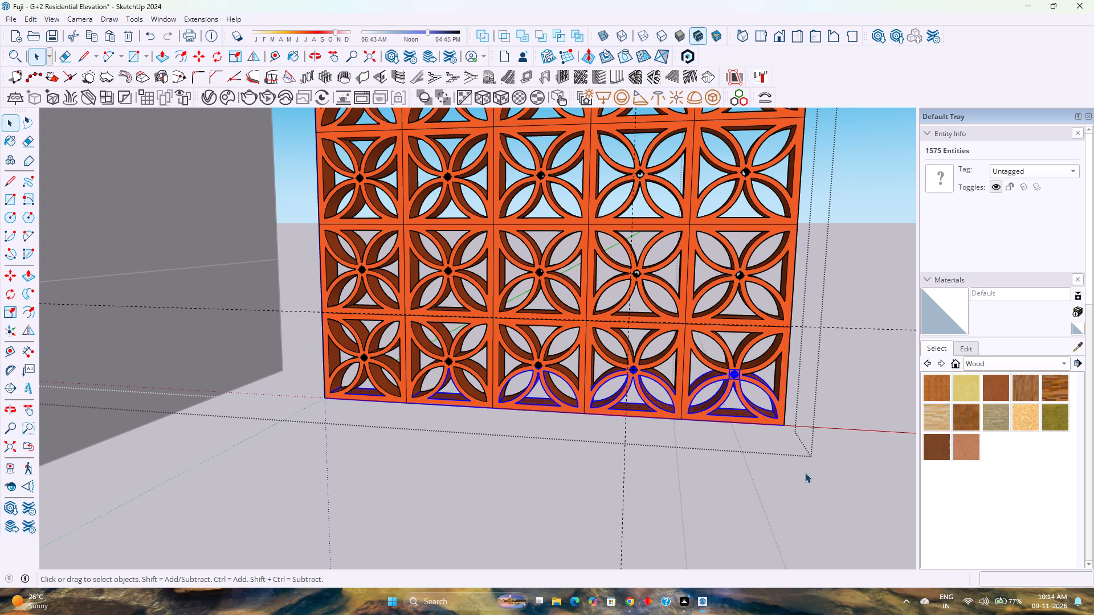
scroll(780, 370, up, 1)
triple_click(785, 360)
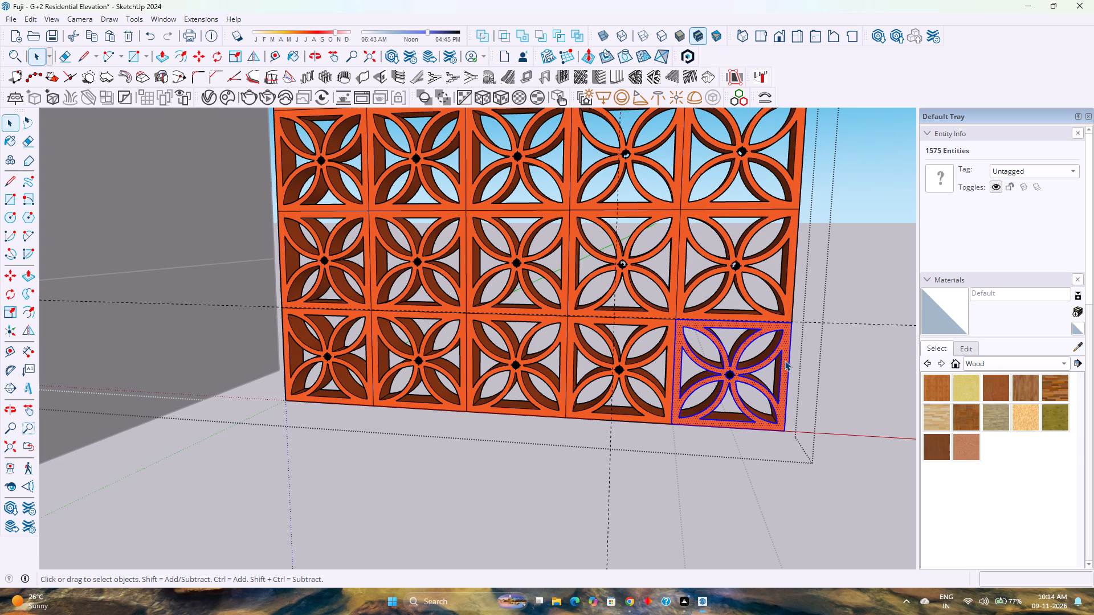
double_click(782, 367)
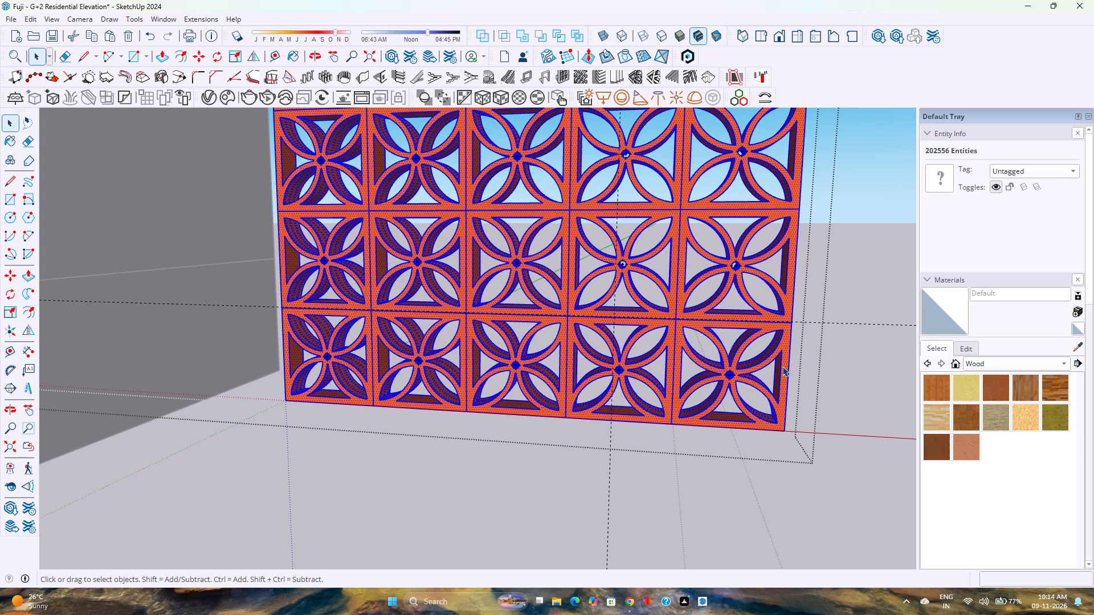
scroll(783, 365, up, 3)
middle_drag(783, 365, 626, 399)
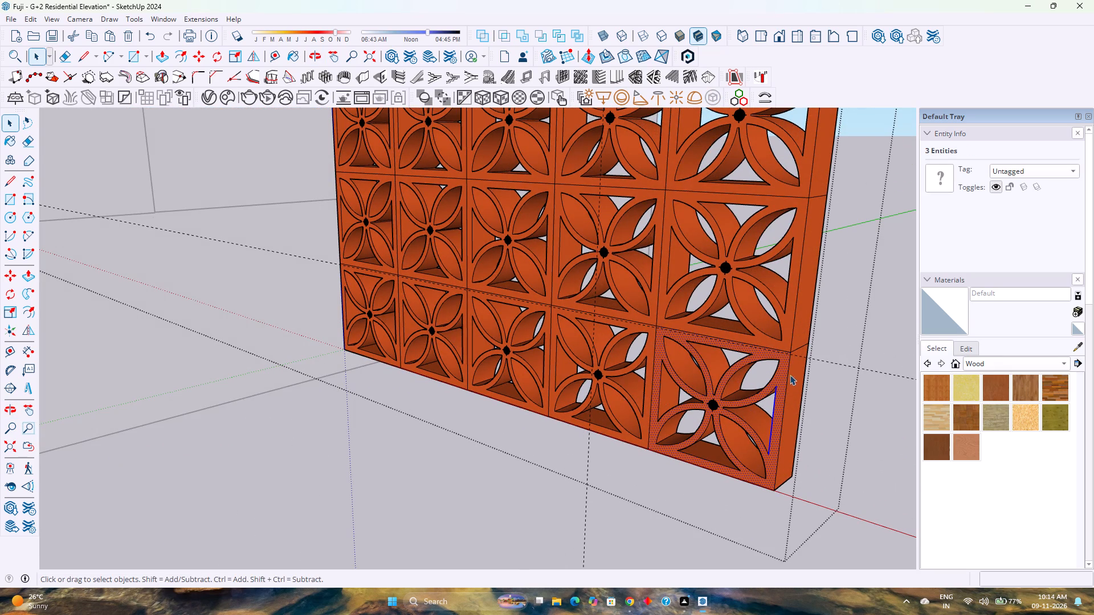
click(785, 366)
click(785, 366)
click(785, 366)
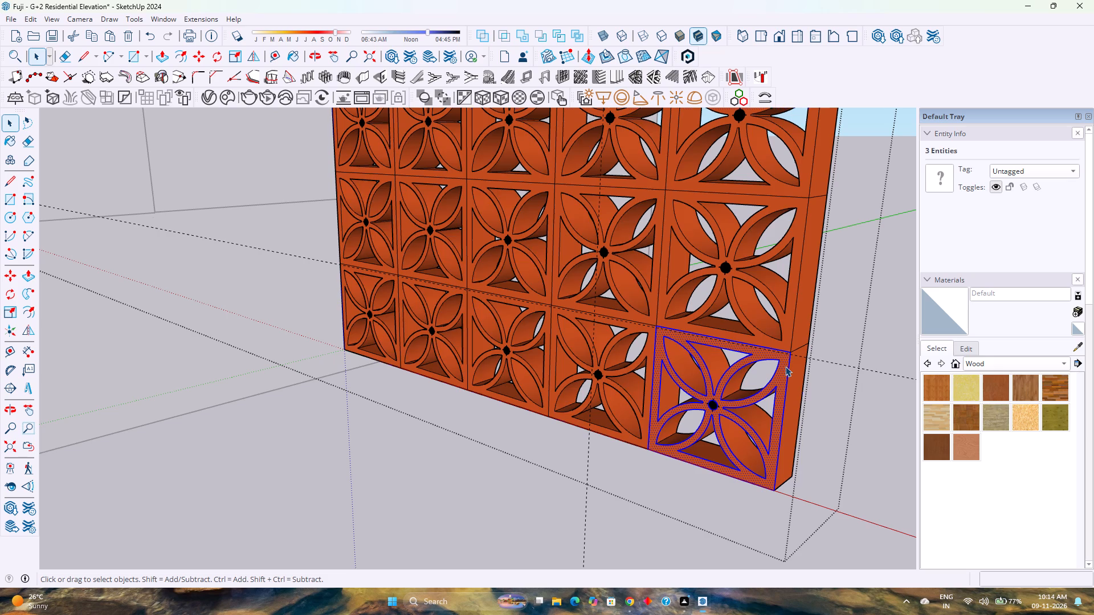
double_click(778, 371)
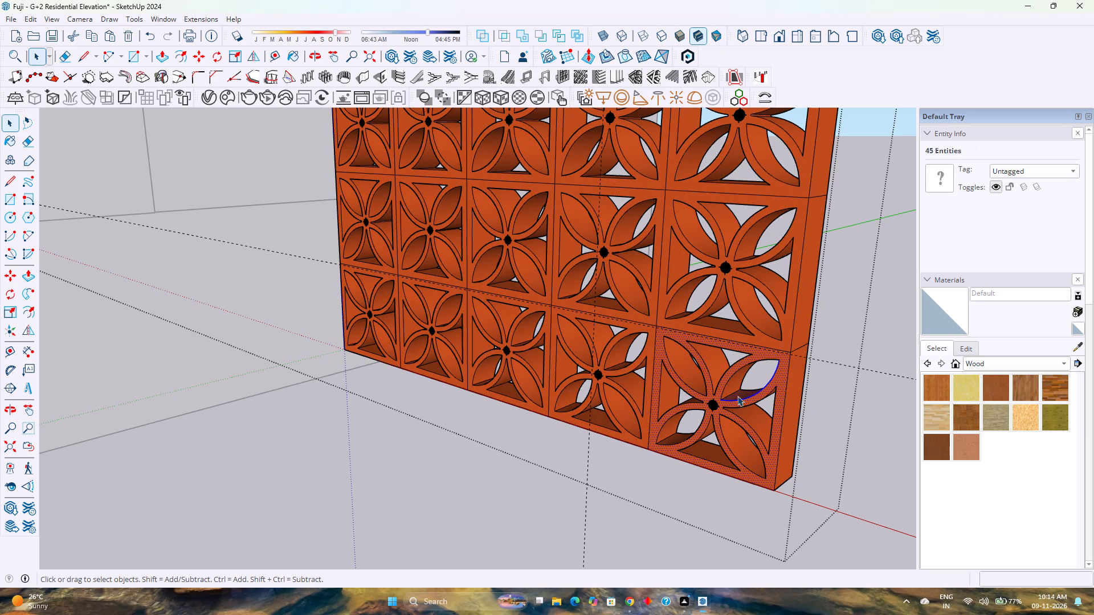
Push the front frame faces of all five bottom-row jaali modules through by the previous depth to remove the row below the guide.
key(p)
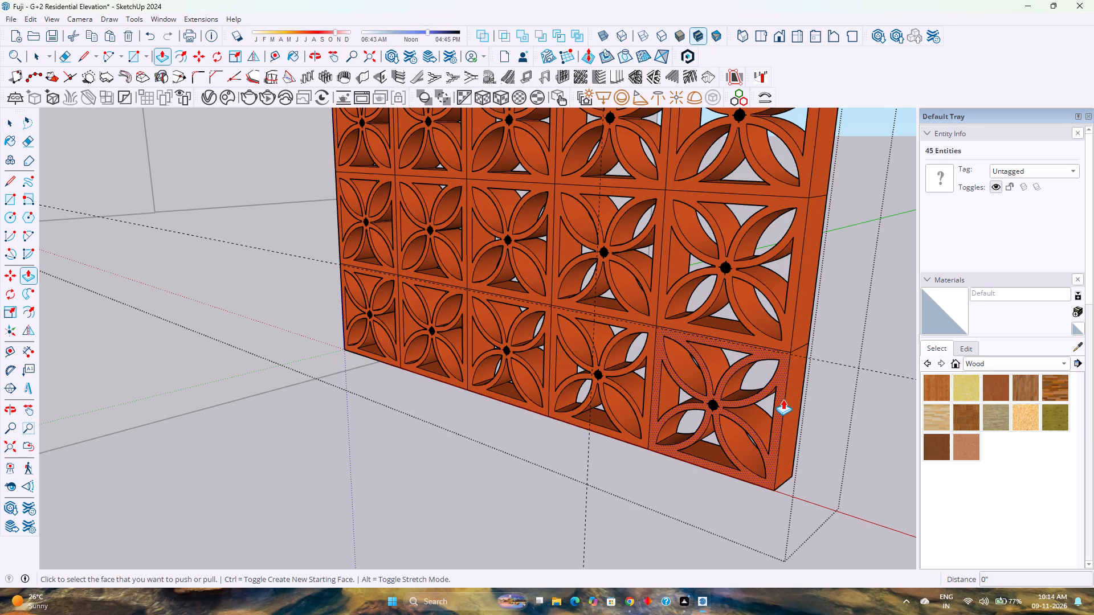
double_click(781, 399)
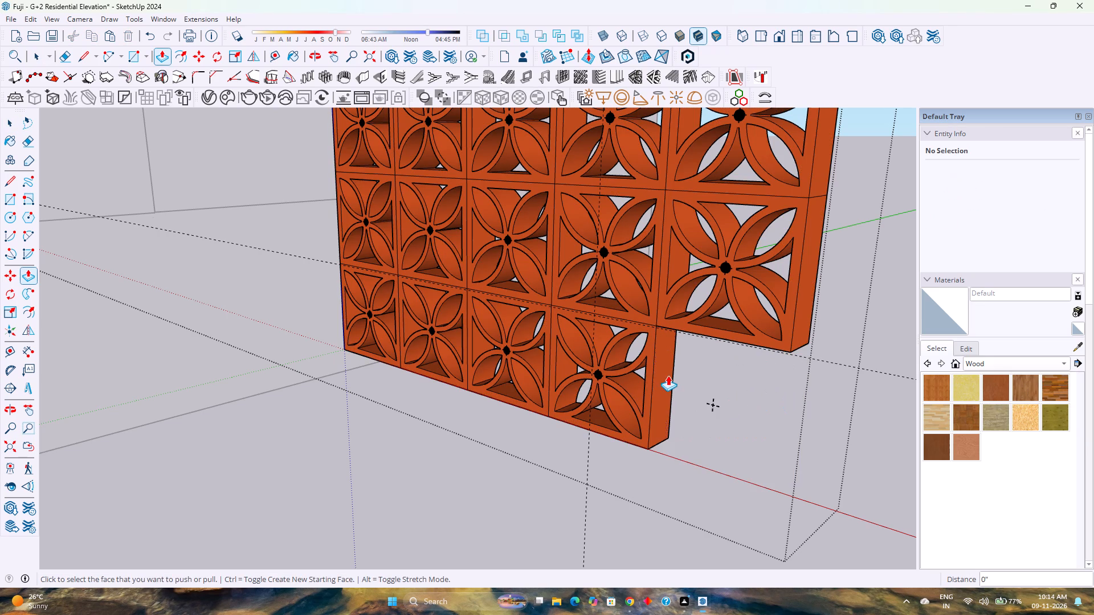
scroll(668, 375, up, 3)
double_click(647, 367)
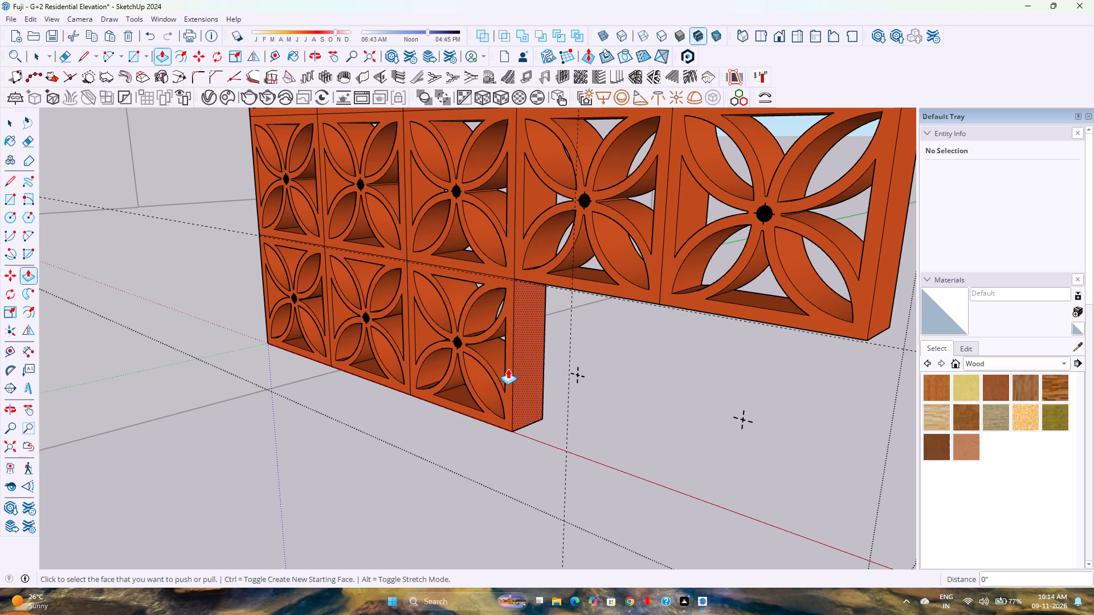
double_click(505, 370)
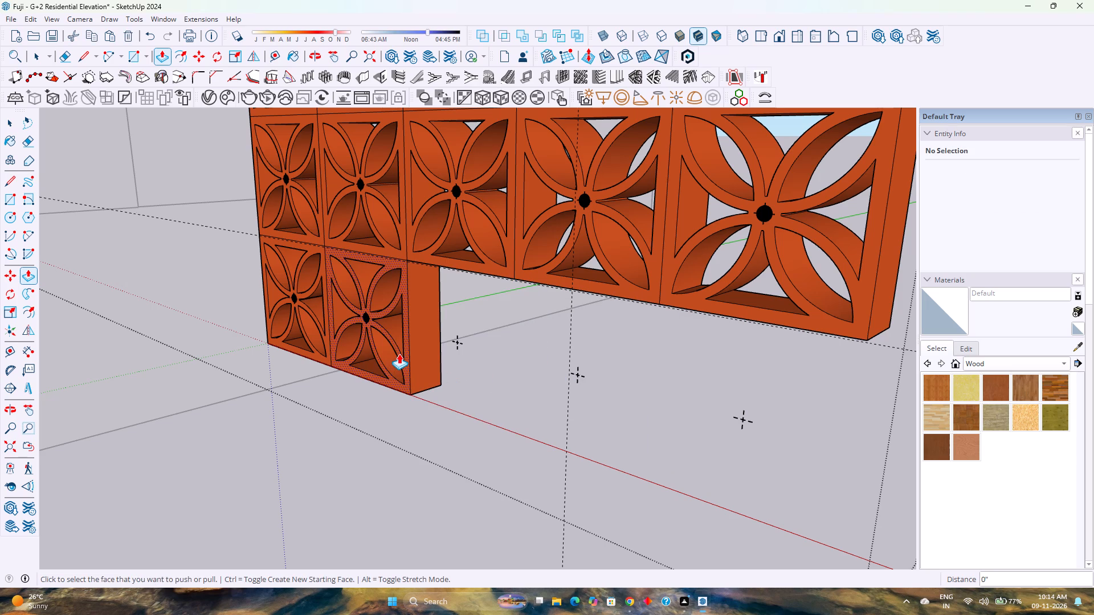
double_click(401, 355)
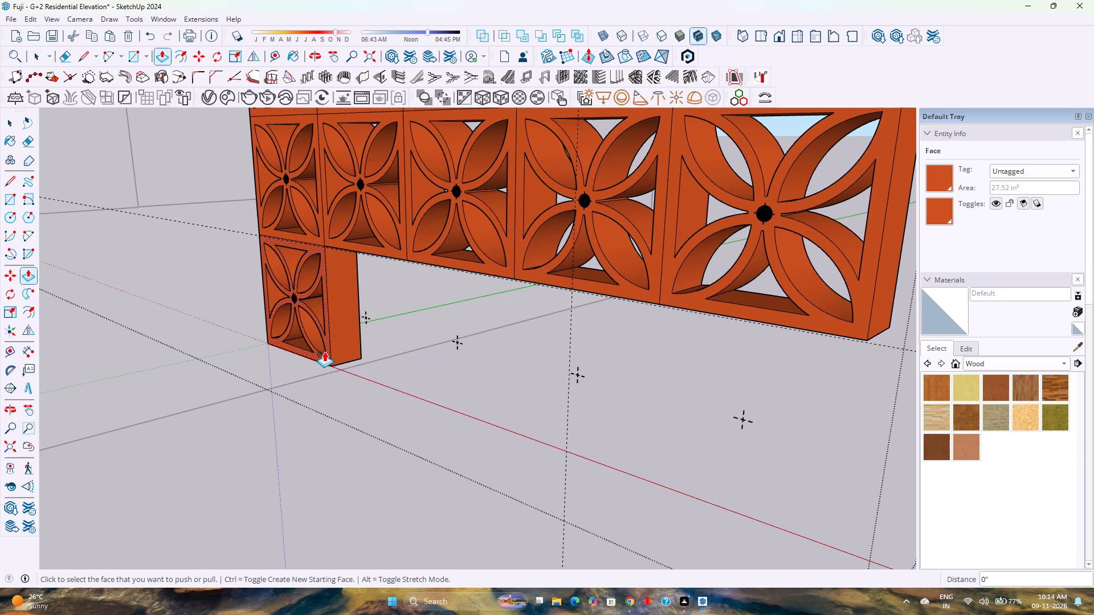
double_click(326, 347)
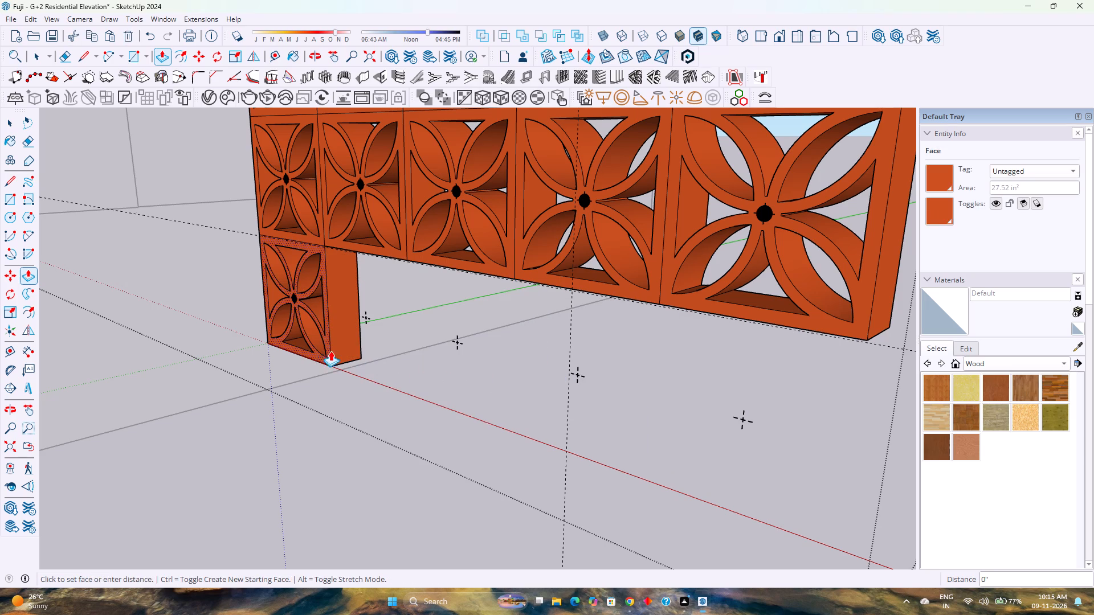
Delete the five leftover centre guide points where the jaali screen's removed bottom row was.
scroll(377, 367, down, 4)
middle_drag(379, 377, 564, 365)
scroll(329, 396, up, 3)
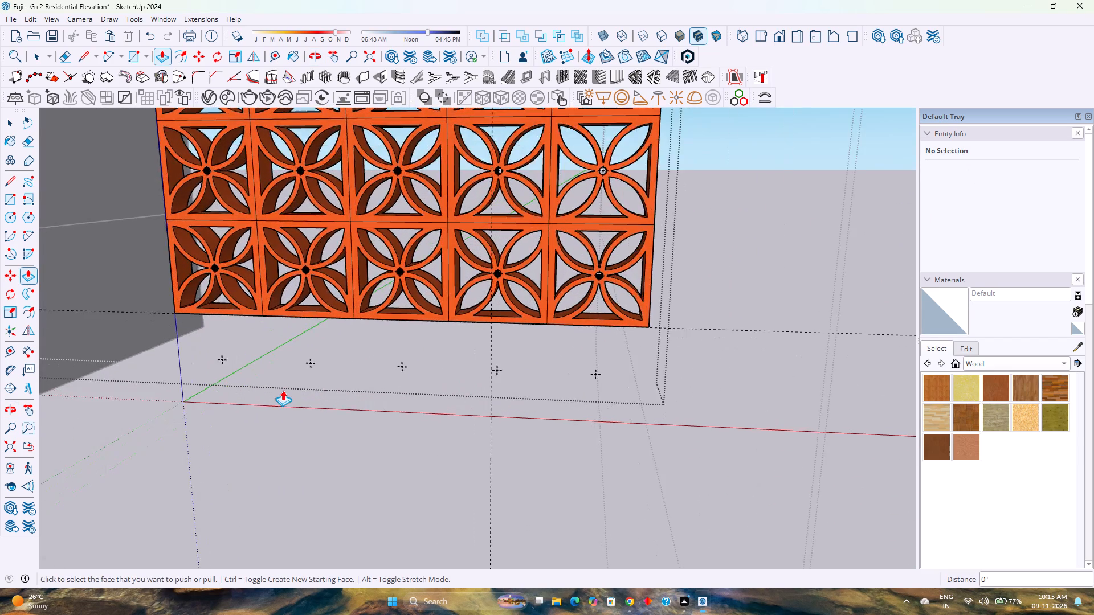
scroll(279, 389, up, 3)
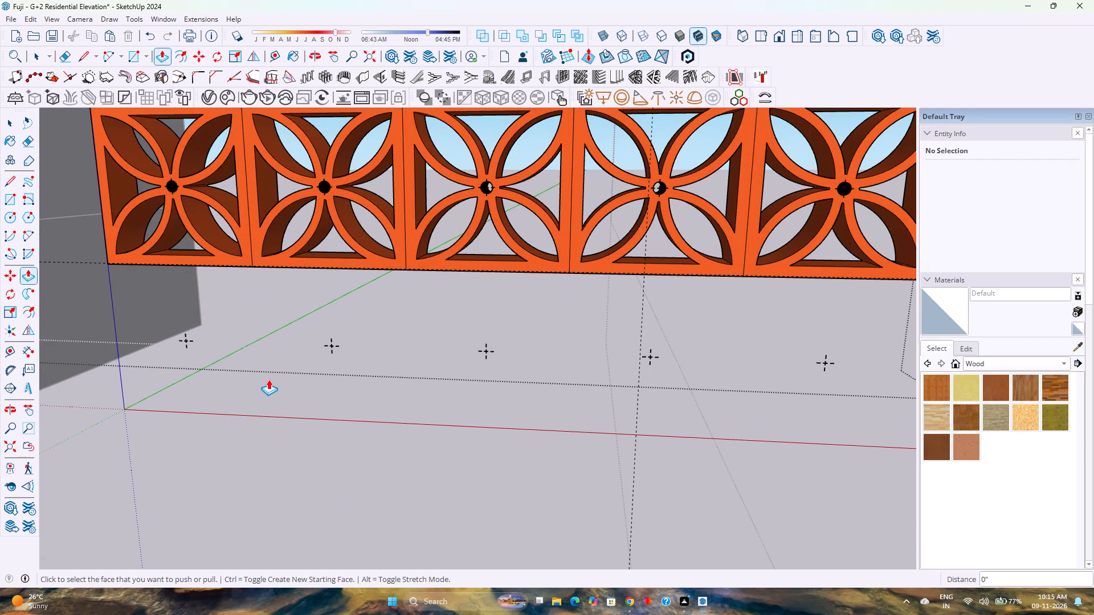
key(space)
drag(148, 302, 280, 363)
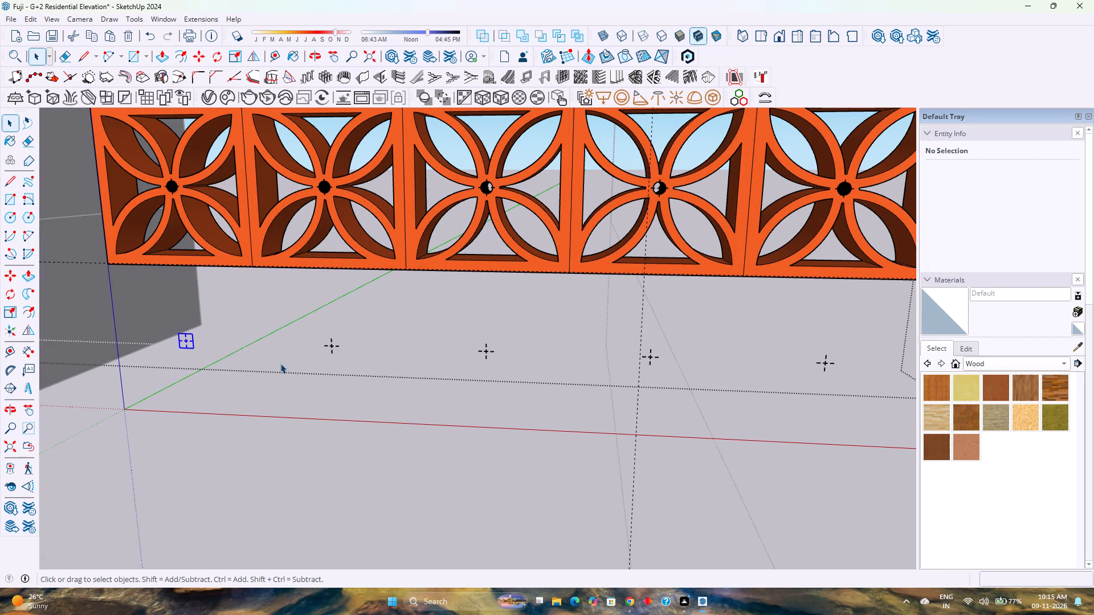
key(Delete)
scroll(277, 371, down, 6)
drag(263, 353, 377, 376)
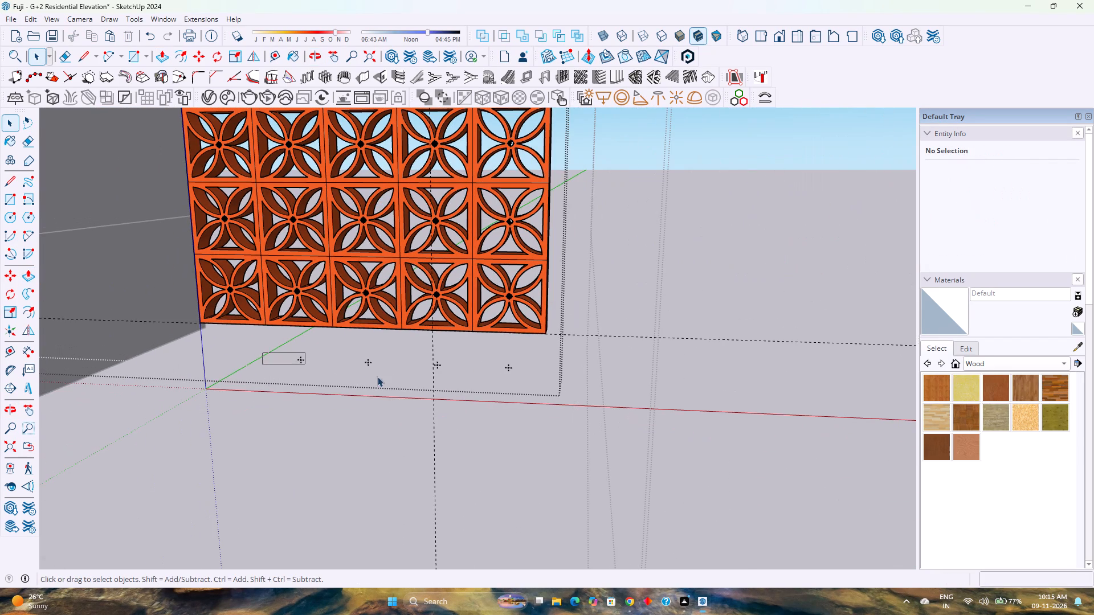
drag(377, 376, 573, 394)
key(Delete)
Place a horizontal guide 1' above the jaali screen's bottom edge at its outer corner.
scroll(524, 321, up, 3)
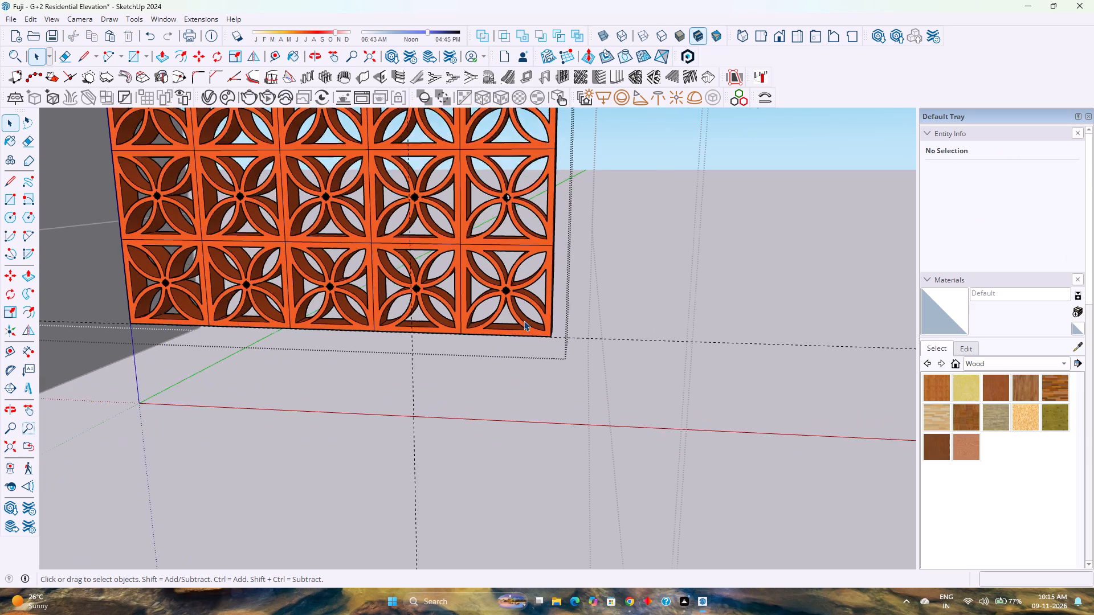
scroll(524, 321, up, 15)
middle_drag(573, 349, 507, 350)
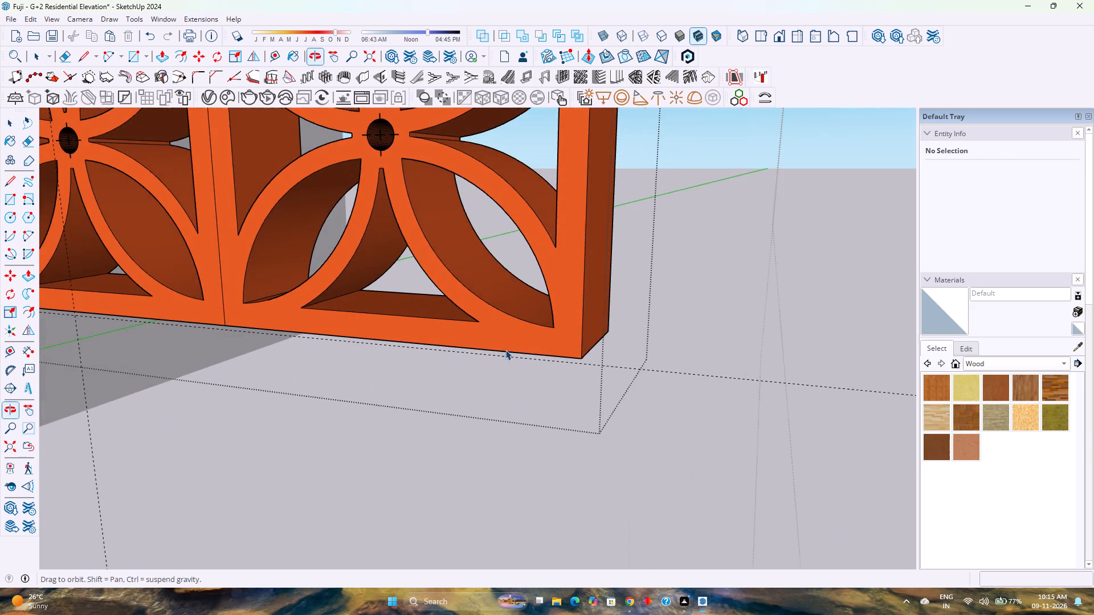
middle_click(504, 350)
scroll(499, 338, down, 1)
click(274, 56)
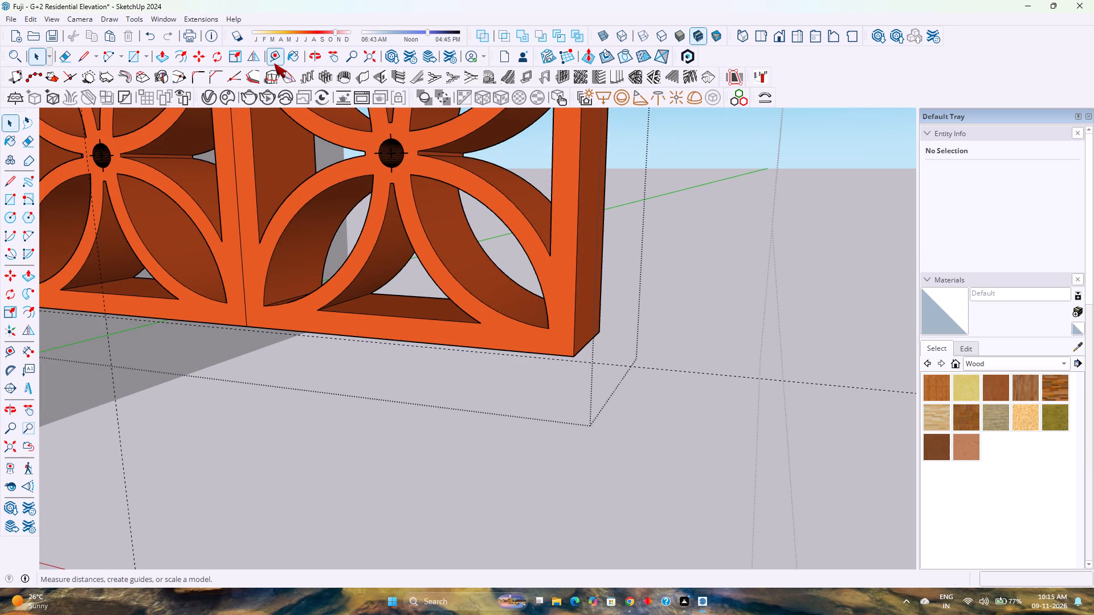
click(534, 350)
key(Up)
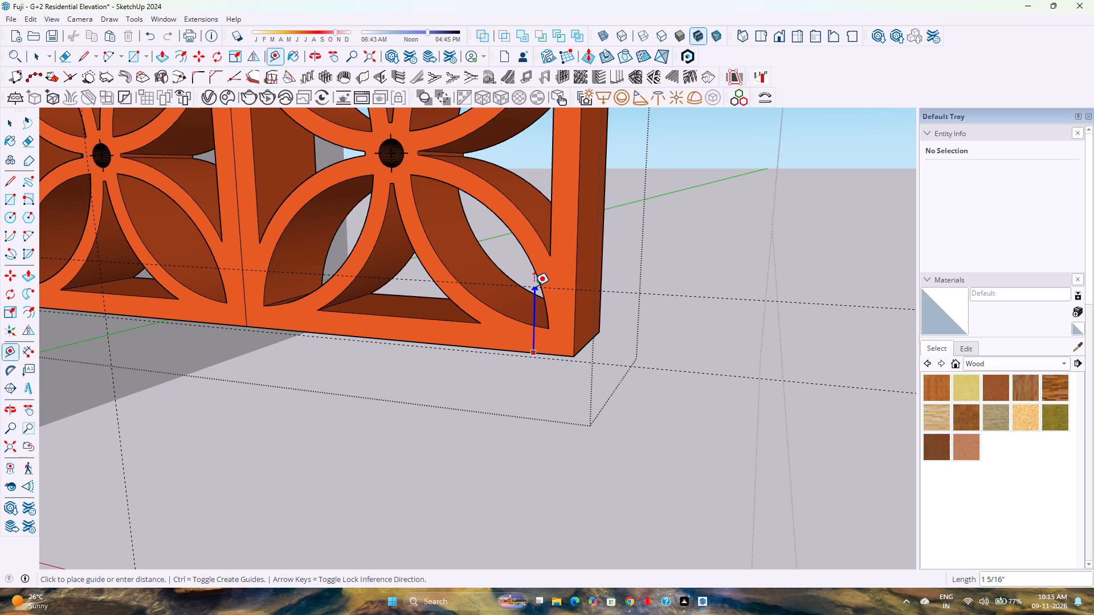
text(1')
key(Return)
Place a vertical guide 1' inward along the red axis from the jaali screen's outer side edge.
scroll(564, 323, down, 6)
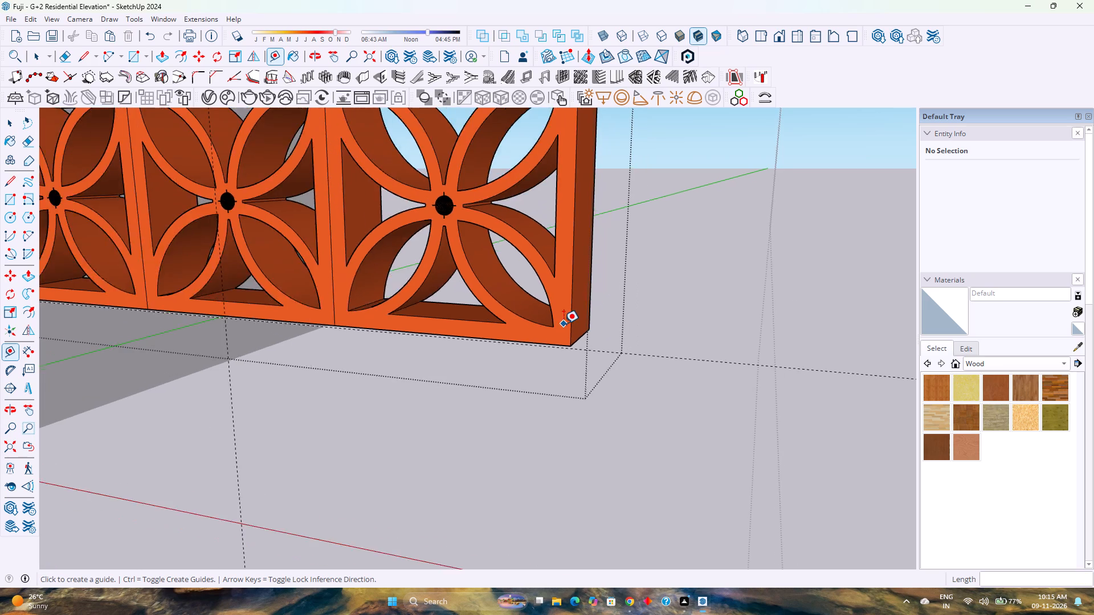
scroll(564, 323, down, 7)
shift+middle_drag(549, 272, 652, 430)
scroll(650, 387, down, 9)
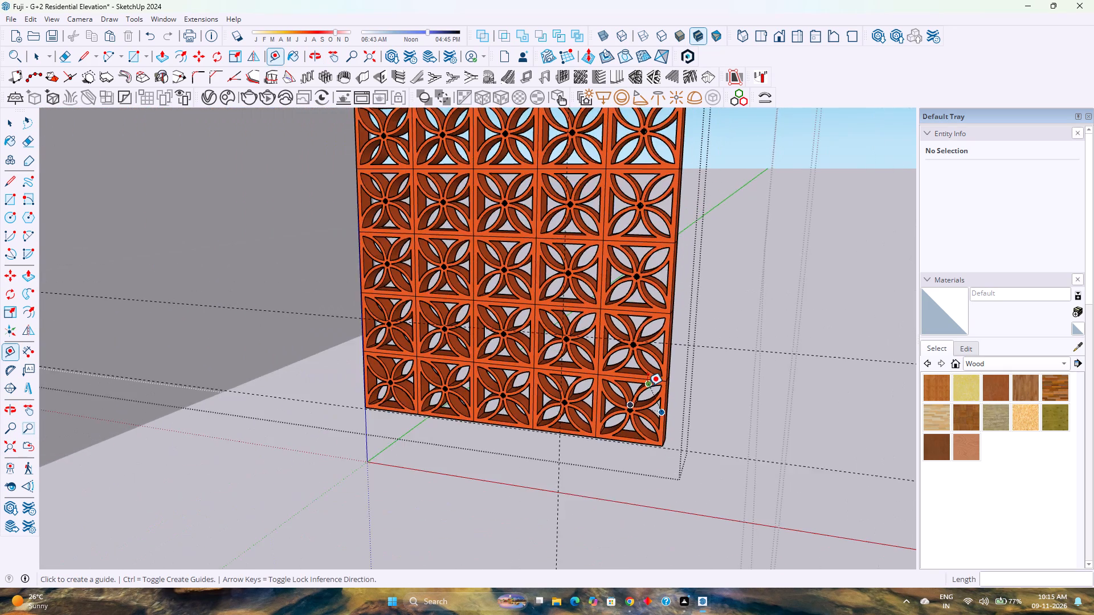
scroll(647, 386, down, 19)
scroll(647, 384, down, 5)
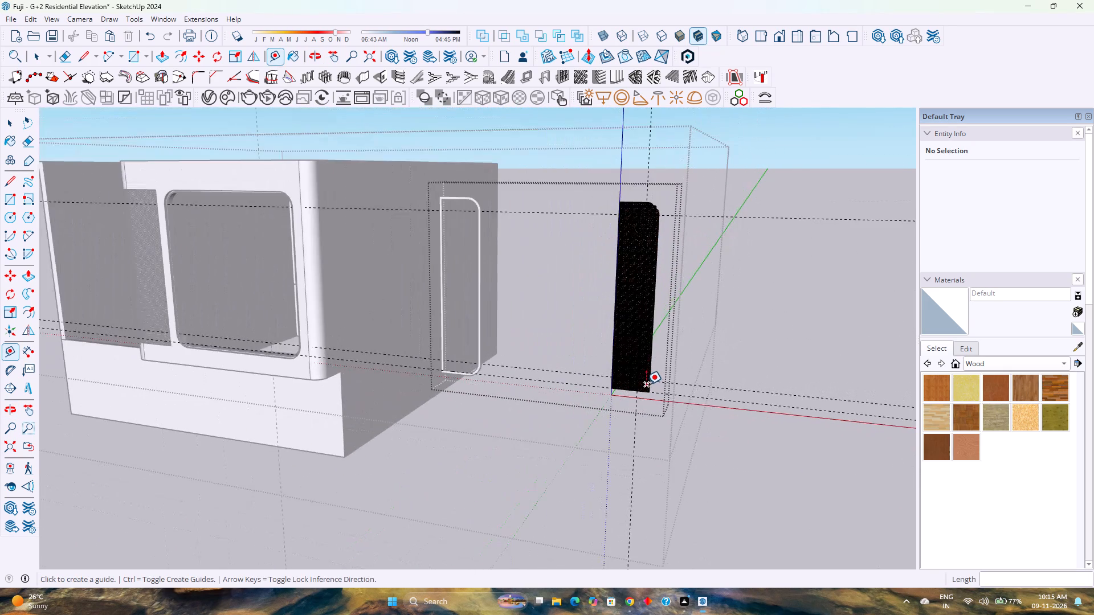
scroll(643, 382, up, 16)
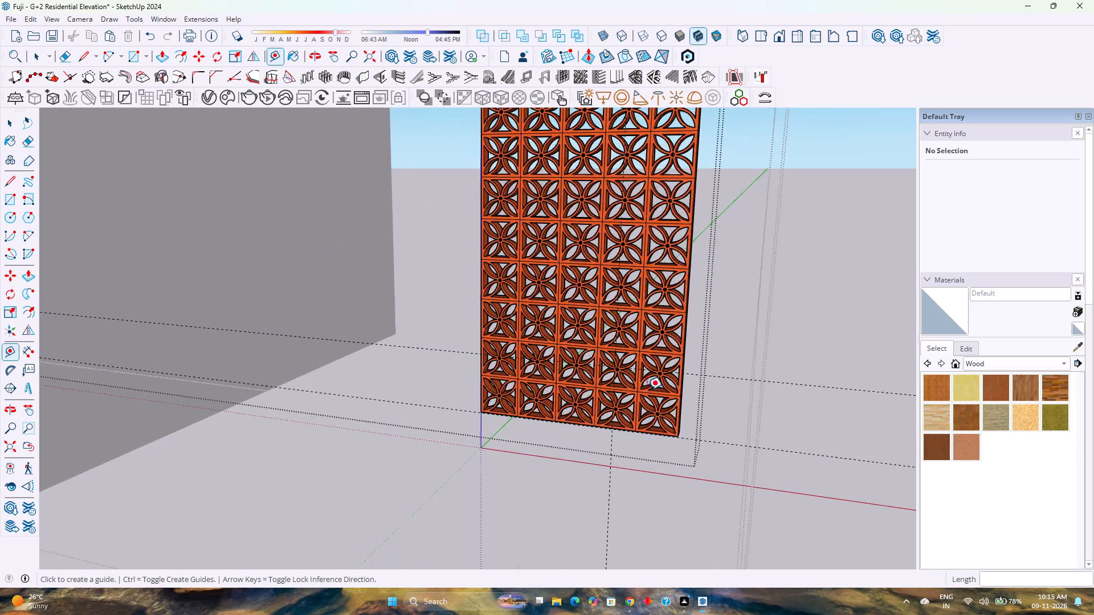
scroll(647, 390, up, 12)
scroll(709, 394, up, 8)
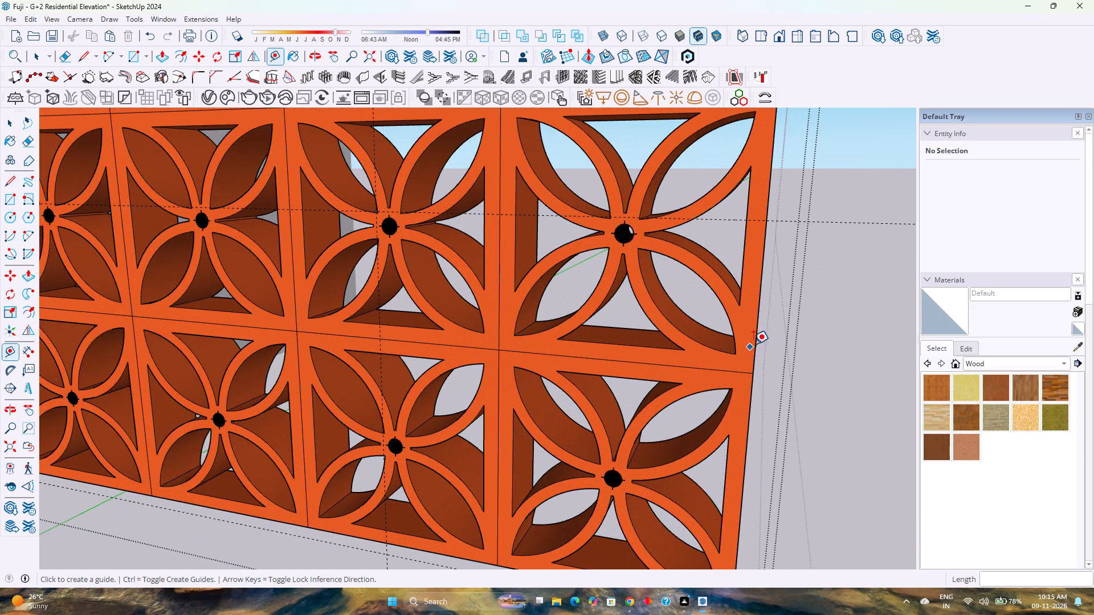
click(753, 343)
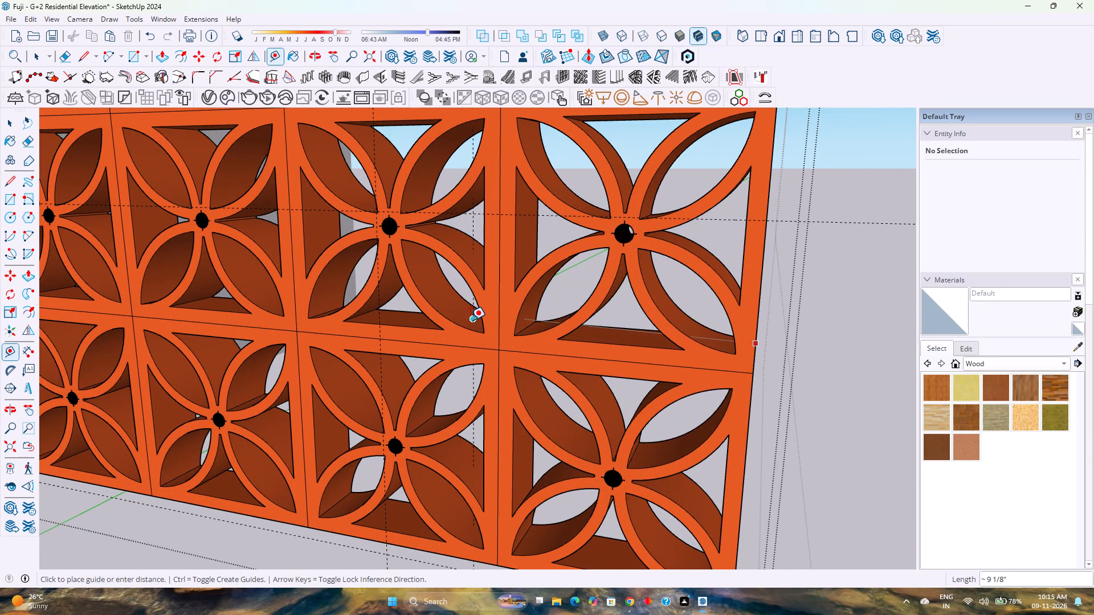
key(Right)
text(1')
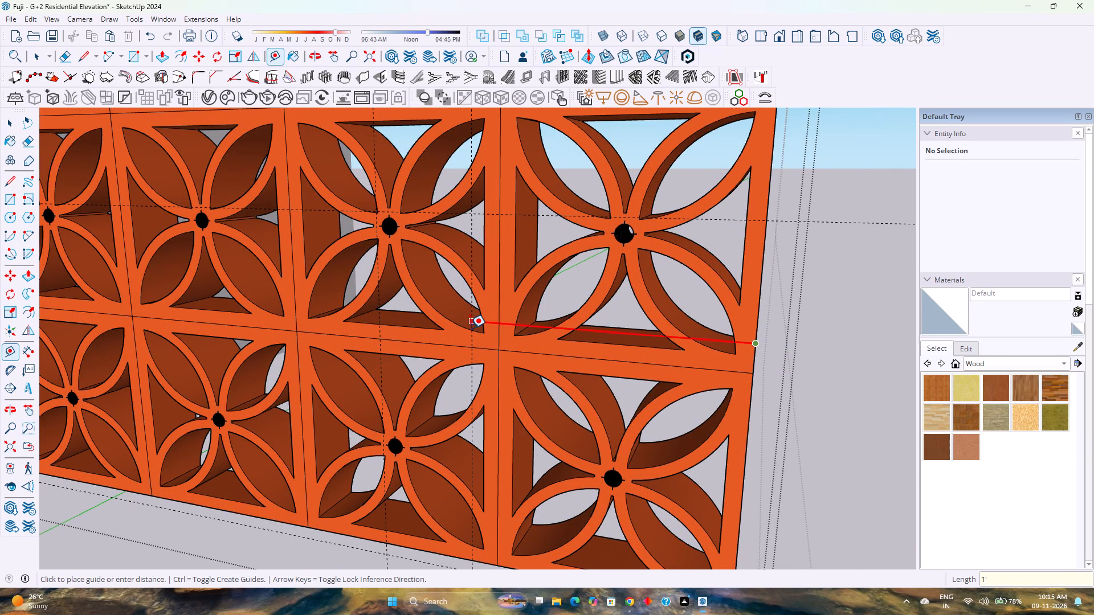
key(Return)
Draw a tangent 1' radius arc across the jaali screen's bottom outer corner, between the vertical and horizontal guide intersections with its edges.
scroll(471, 341, down, 3)
key(a)
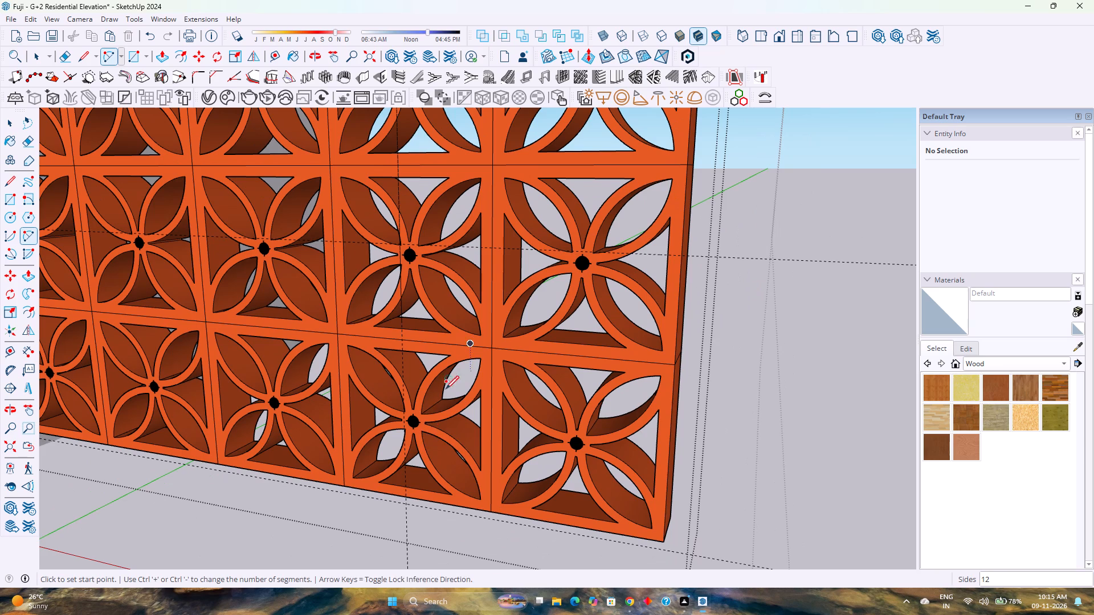
scroll(409, 509, up, 4)
scroll(409, 507, down, 4)
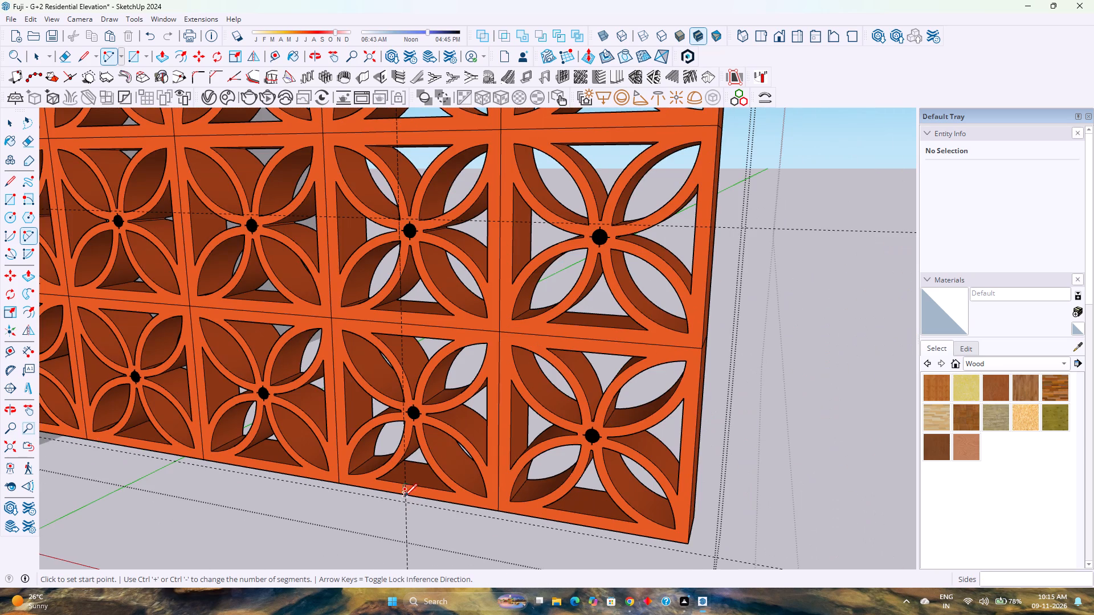
scroll(416, 486, down, 4)
scroll(416, 486, up, 8)
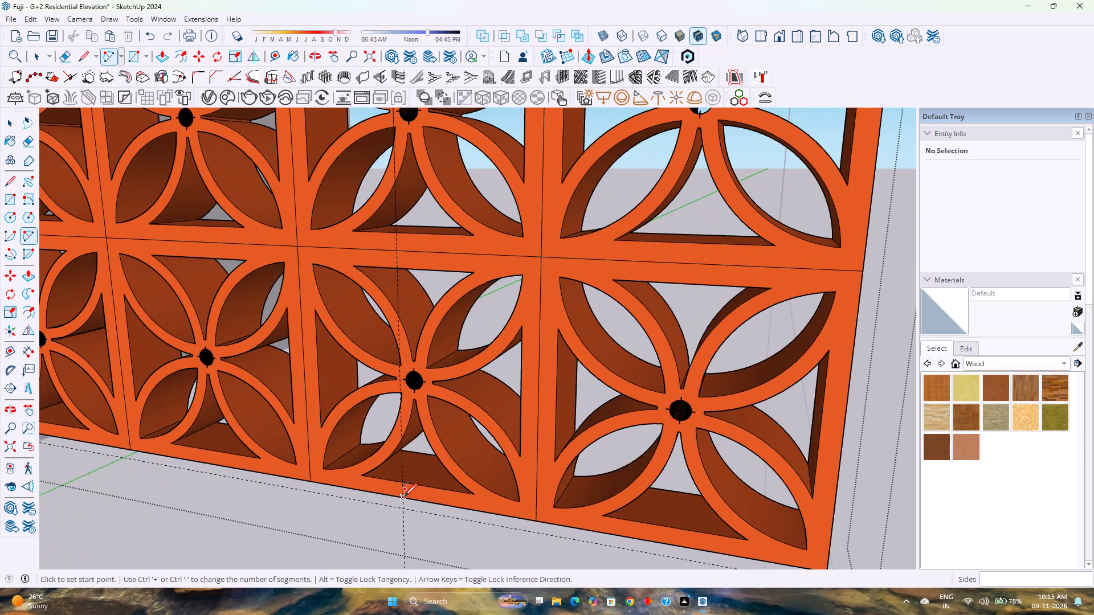
click(403, 498)
scroll(403, 497, down, 9)
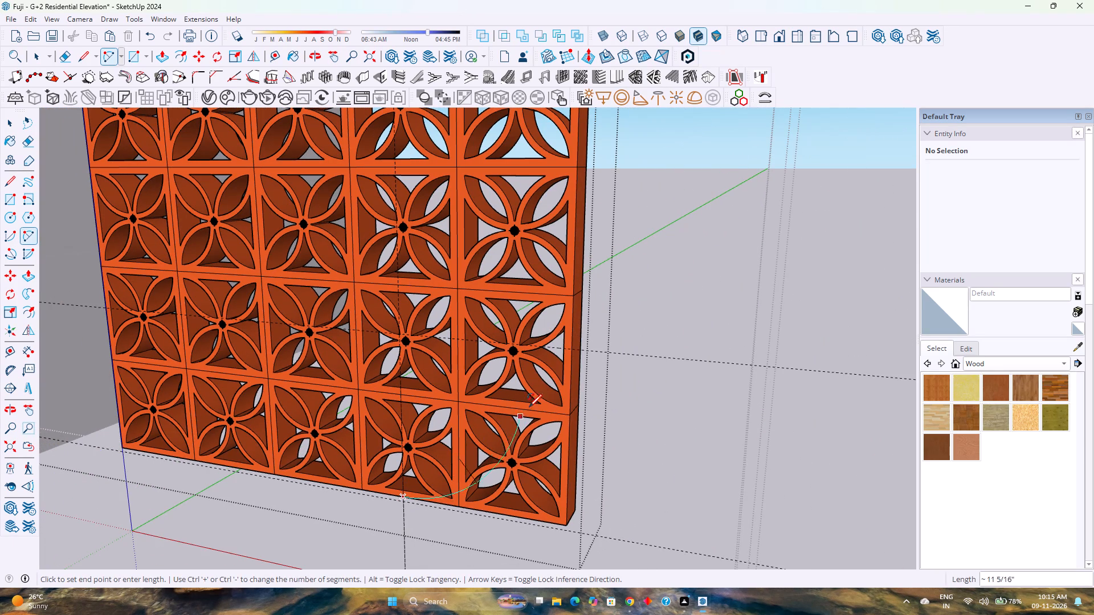
scroll(570, 356, up, 10)
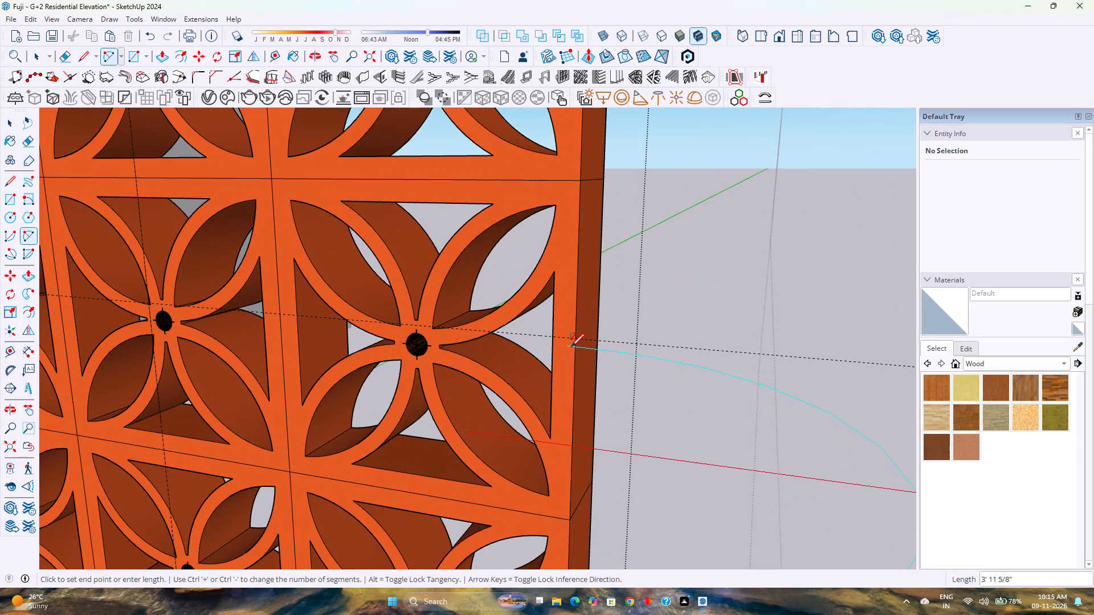
click(575, 339)
click(575, 339)
scroll(575, 339, down, 1)
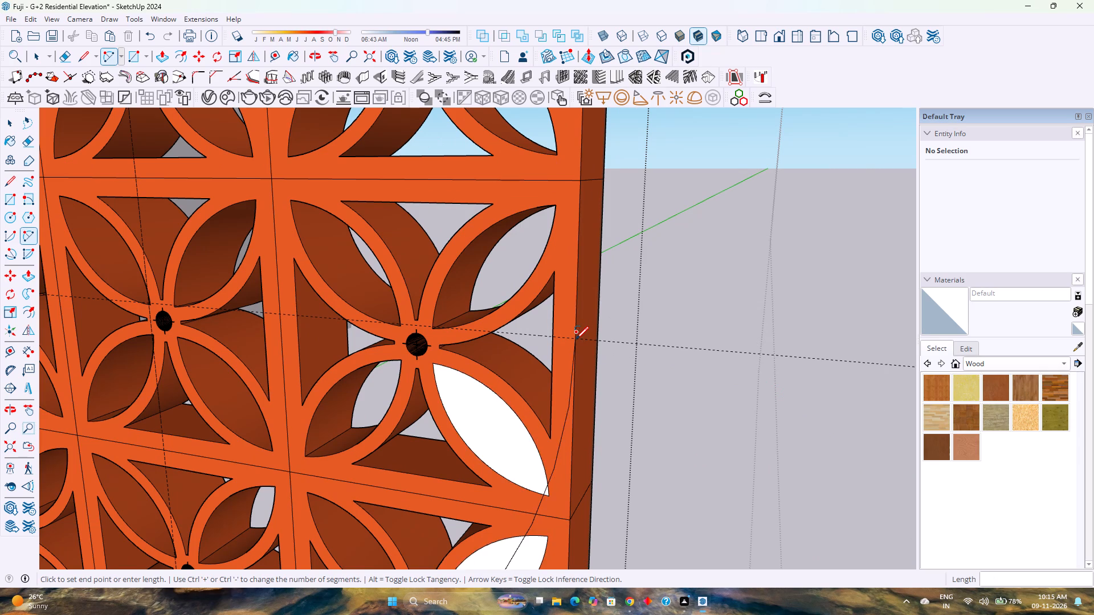
scroll(575, 339, down, 9)
Set the arc pieces crossing the corner module's upper-outer and lower-inner petals to 10 segments each.
key(space)
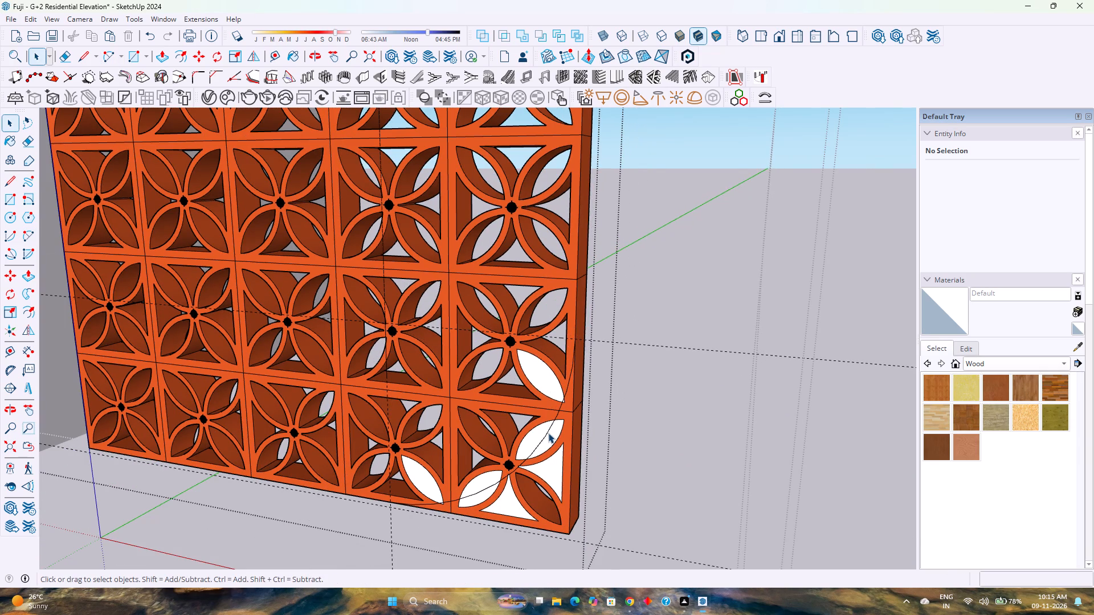
click(548, 433)
click(548, 431)
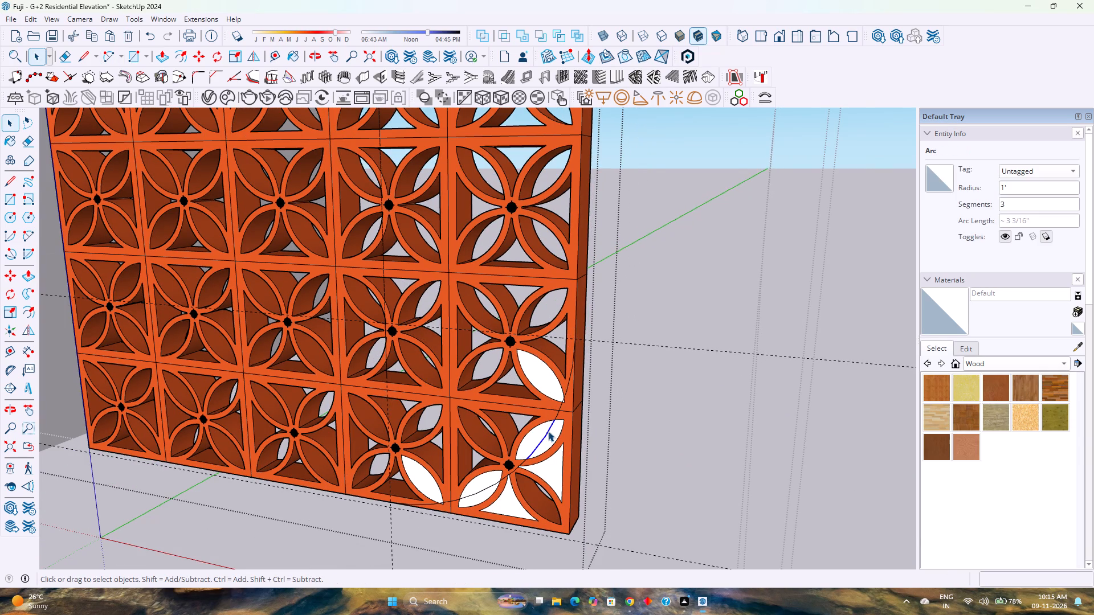
double_click(1024, 204)
key(1)
key(0)
key(Return)
click(486, 487)
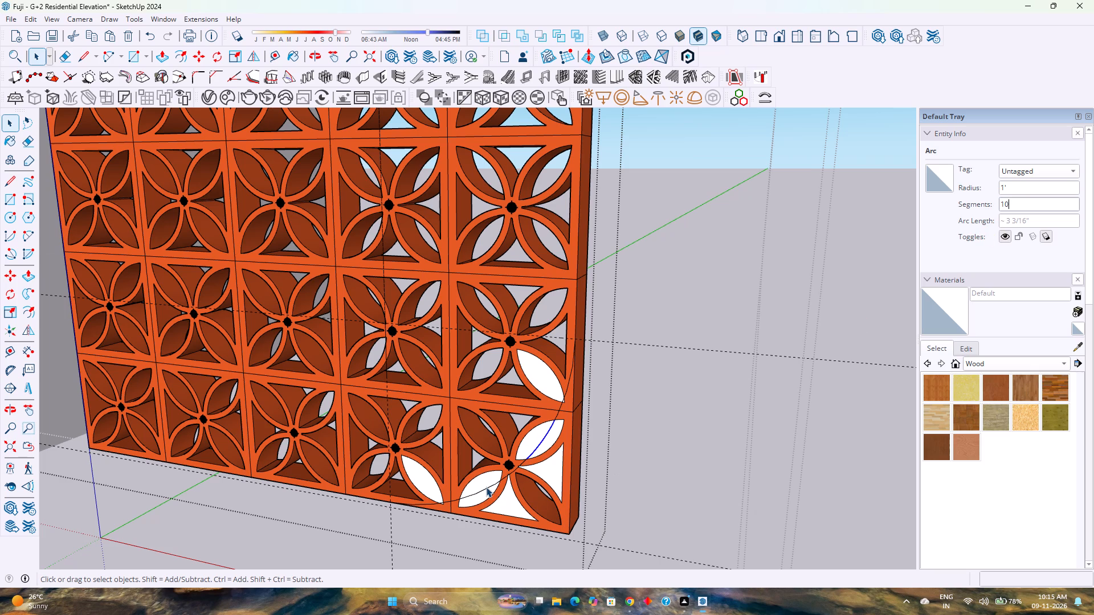
double_click(1062, 202)
key(1)
key(0)
key(Return)
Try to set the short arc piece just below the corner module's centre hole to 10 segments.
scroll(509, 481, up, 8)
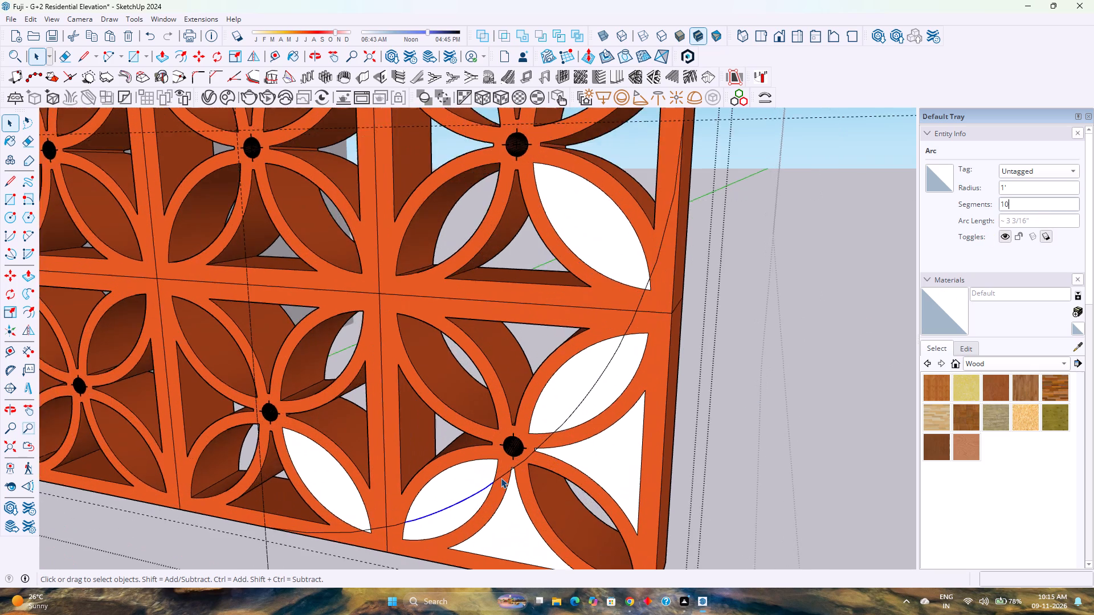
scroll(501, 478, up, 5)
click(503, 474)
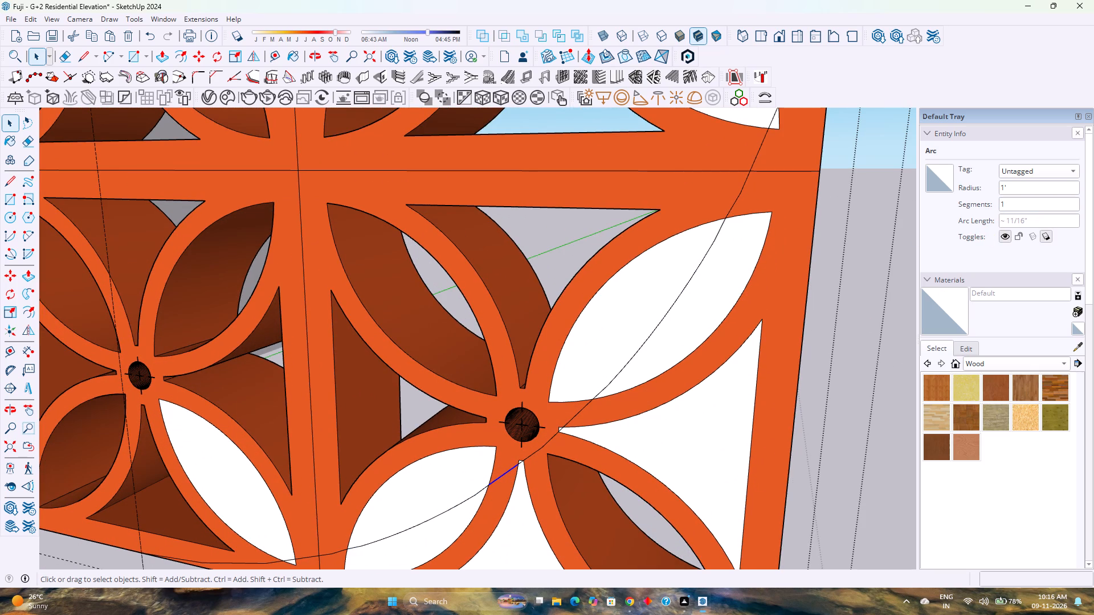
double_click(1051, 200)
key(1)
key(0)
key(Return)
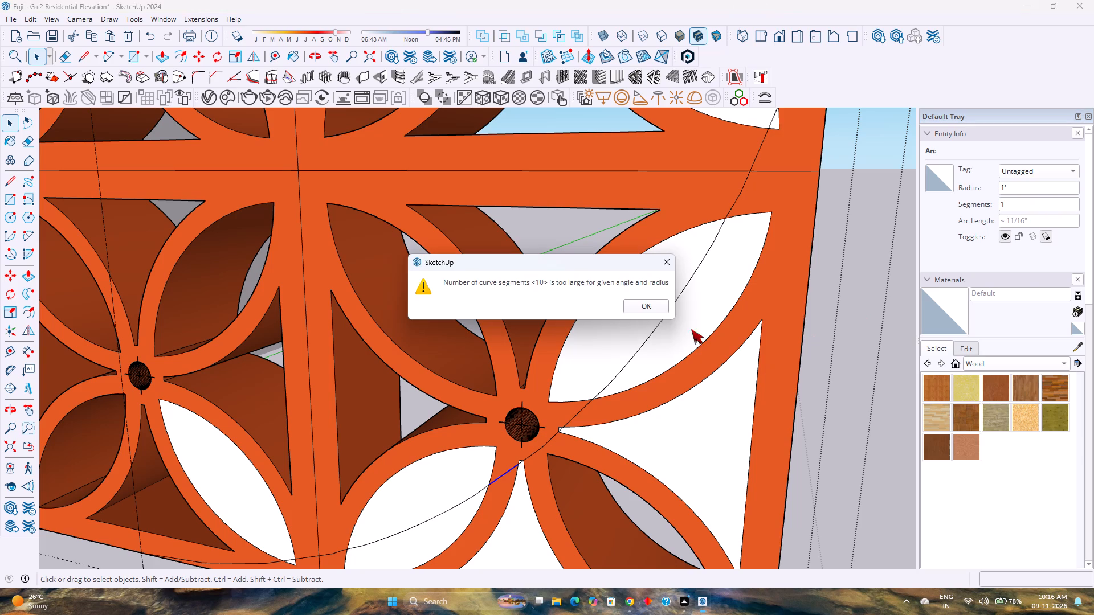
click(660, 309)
Set the short arc piece just below the corner module's centre hole to 3 segments.
double_click(1026, 208)
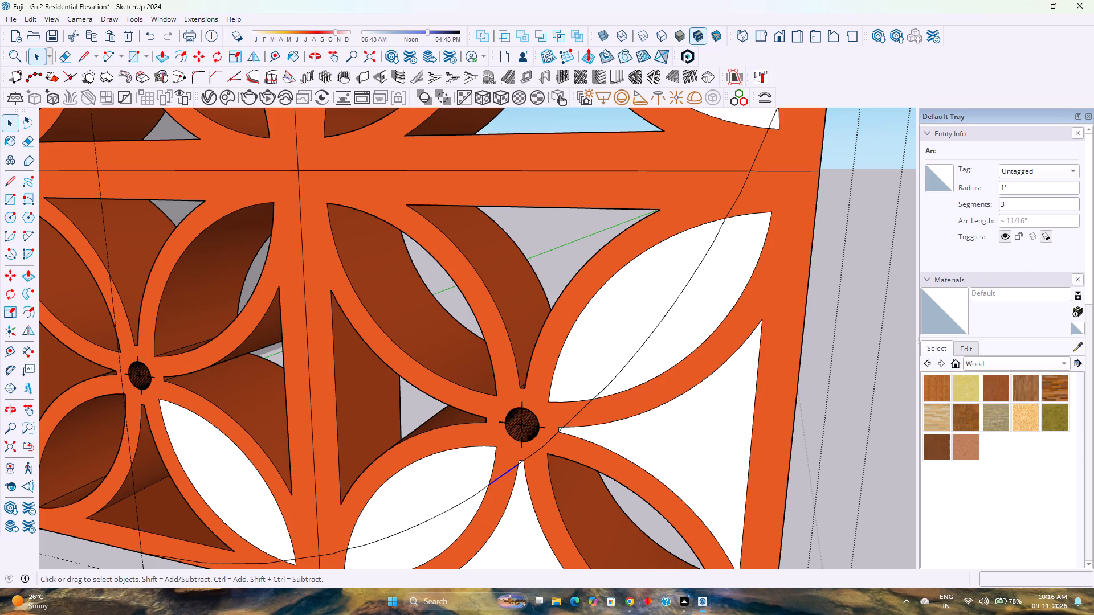
key(3)
key(Return)
key(ctrl+z)
Push the corner module's outer frame, upper petal portion and side triangle outside the arc back by the previous depth.
scroll(491, 485, down, 4)
scroll(603, 454, up, 3)
click(631, 437)
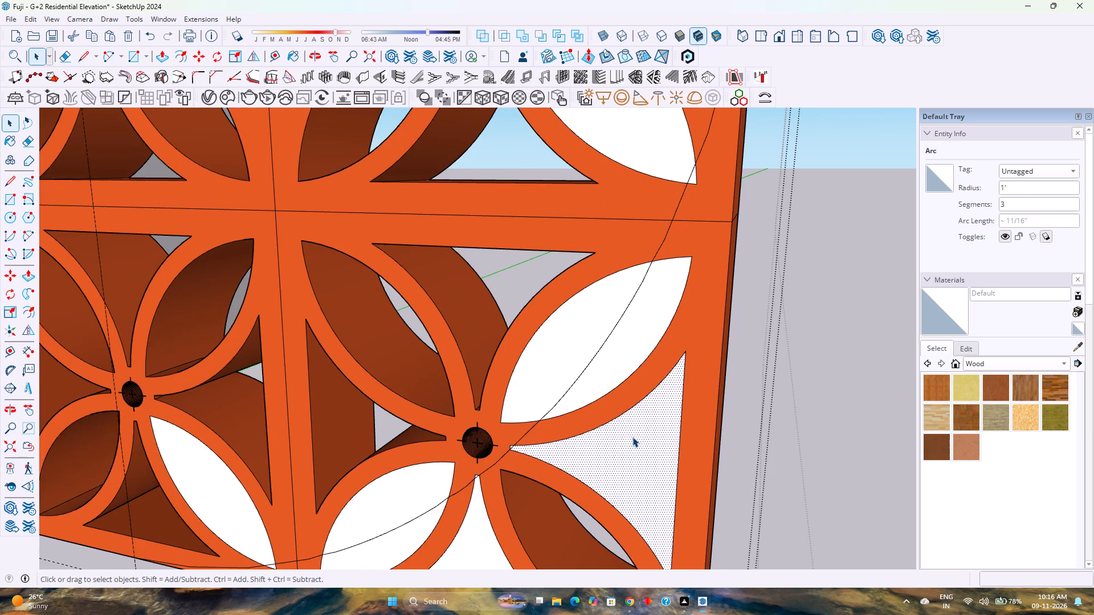
scroll(632, 437, up, 3)
scroll(632, 437, down, 4)
key(p)
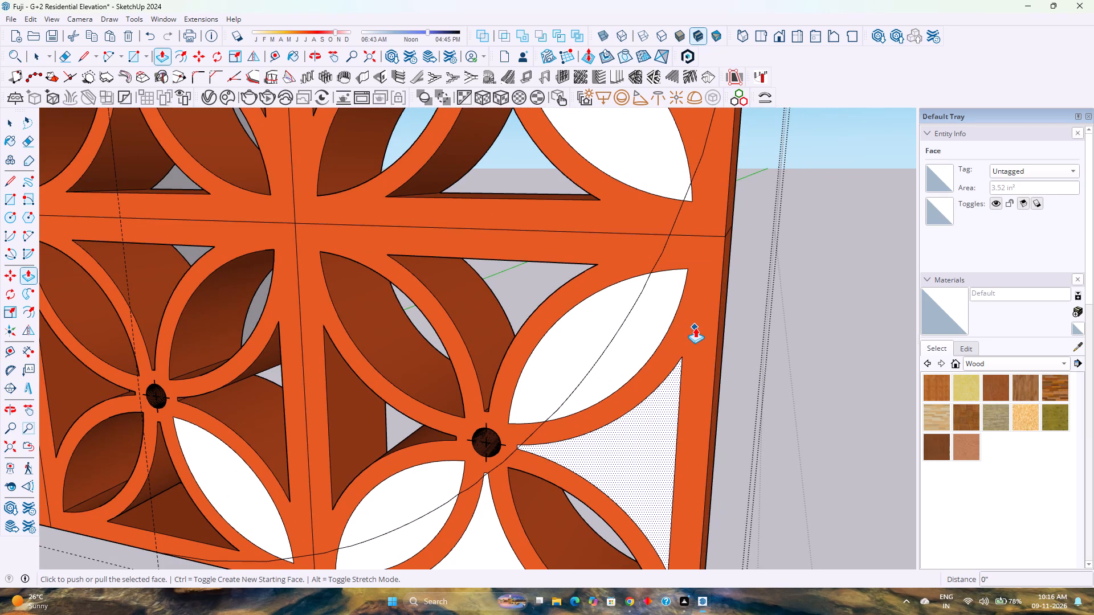
key(Escape)
double_click(700, 346)
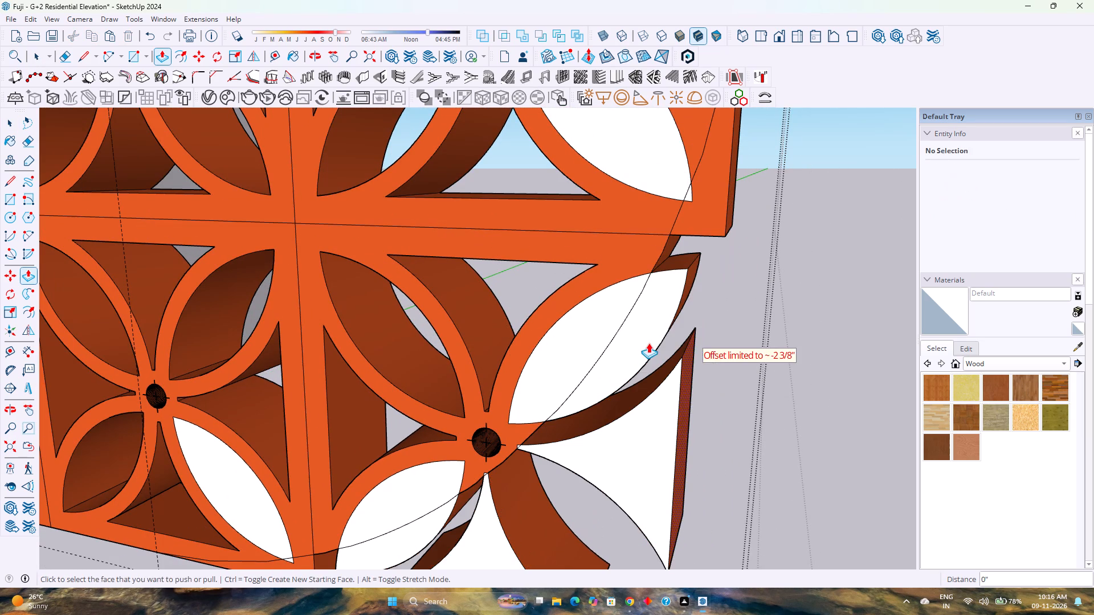
double_click(650, 338)
double_click(653, 428)
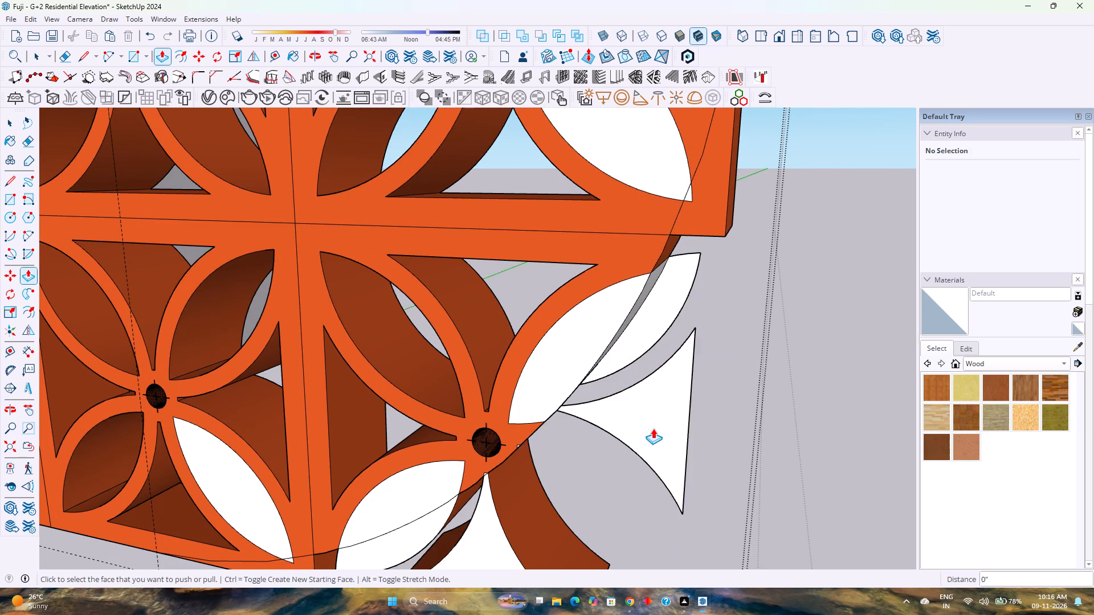
Push the bottom triangle, lower petal portion and neighbouring module's frame piece outside the arc back by the previous depth.
scroll(653, 428, down, 5)
double_click(553, 516)
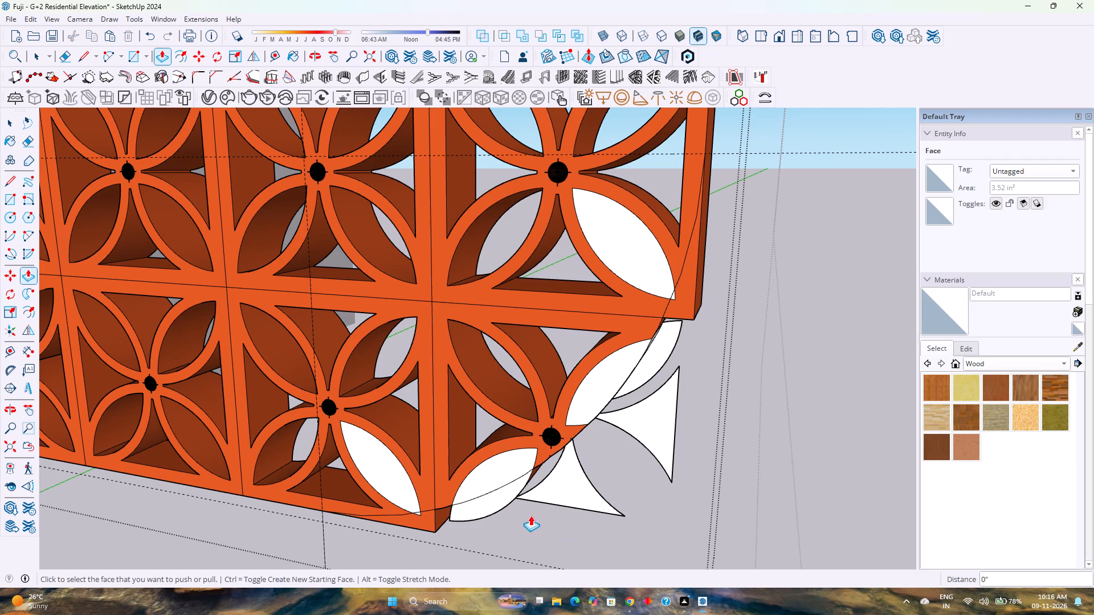
double_click(473, 509)
double_click(428, 527)
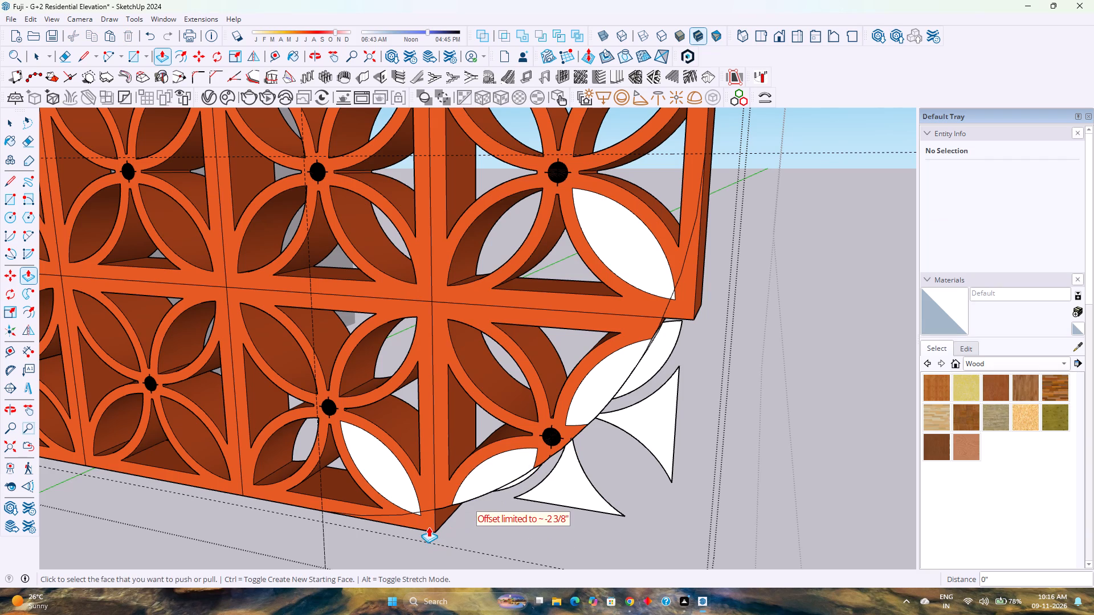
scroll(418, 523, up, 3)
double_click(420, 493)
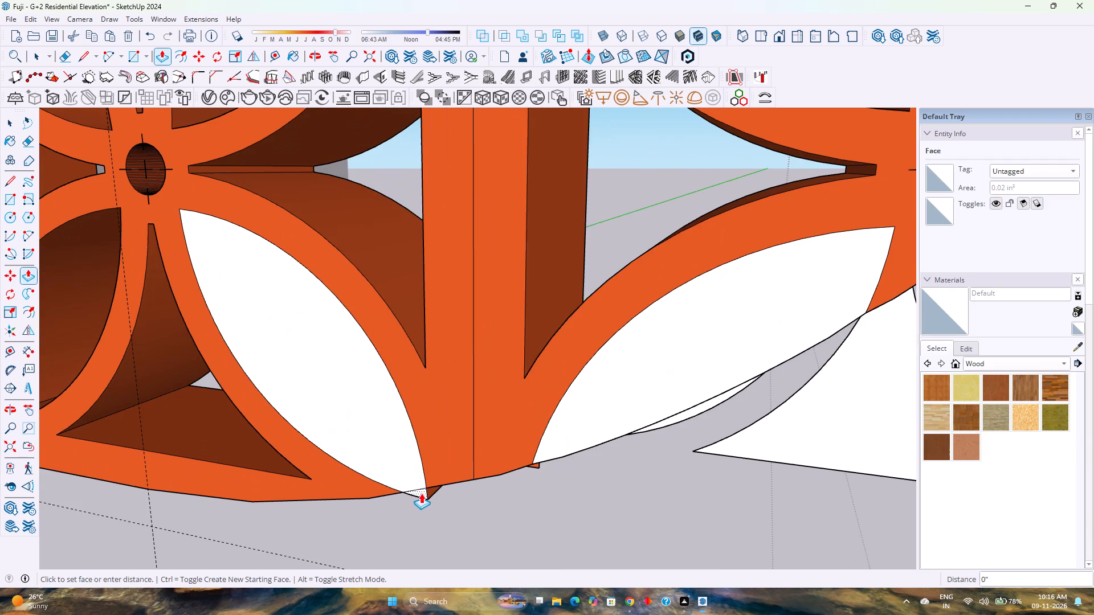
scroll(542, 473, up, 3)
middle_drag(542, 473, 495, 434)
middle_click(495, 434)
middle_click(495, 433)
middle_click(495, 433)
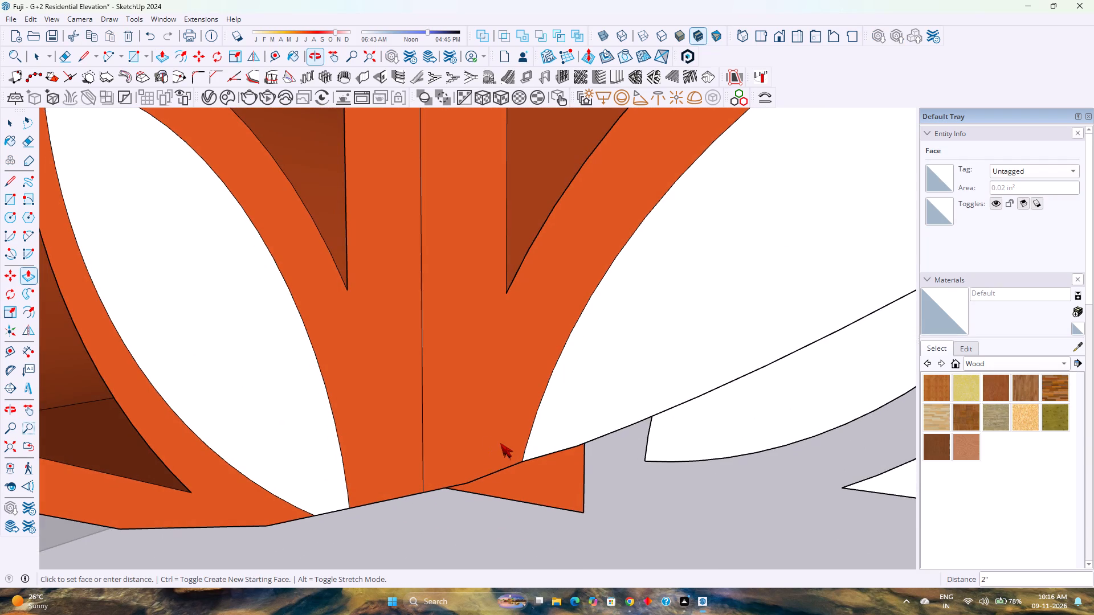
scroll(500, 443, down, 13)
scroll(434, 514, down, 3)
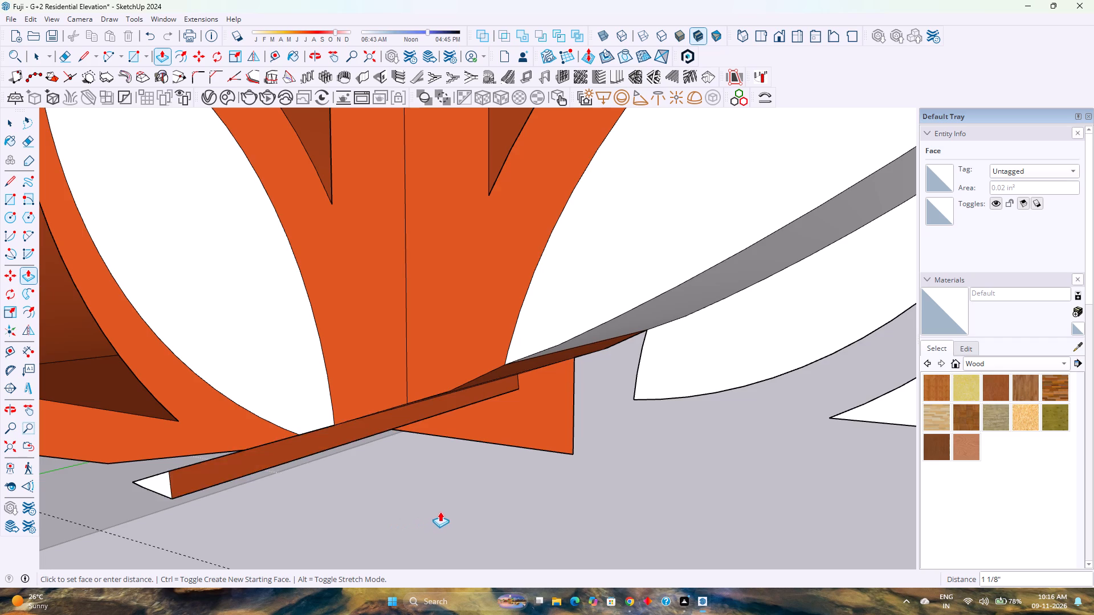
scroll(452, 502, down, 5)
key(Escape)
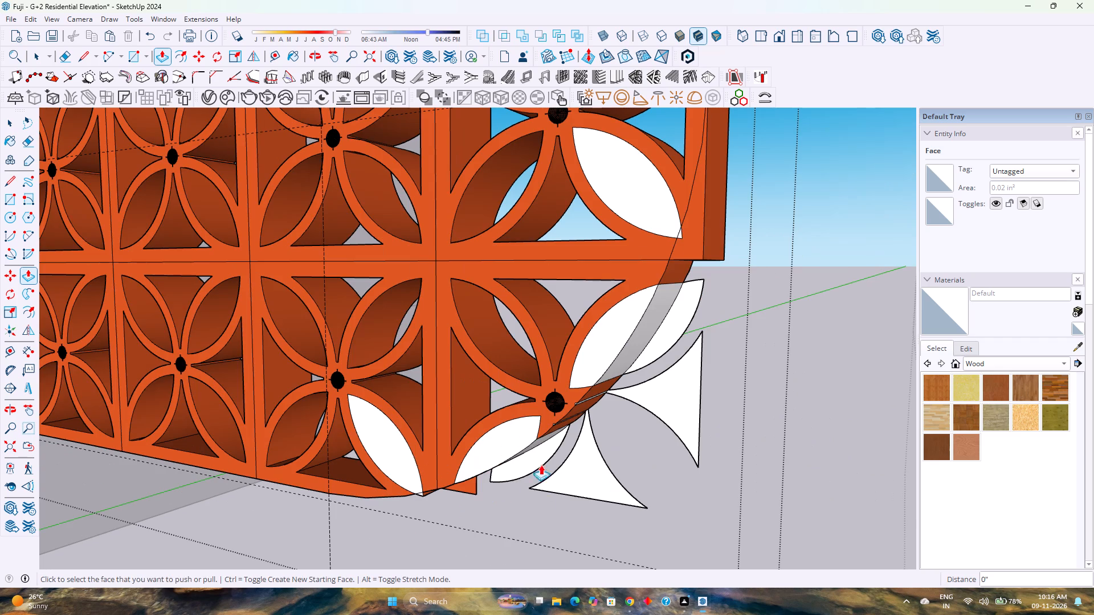
Push the two small triangle-tip faces beside the corner module's centre hole back by the previous depth, along the arc cut.
scroll(558, 405, up, 14)
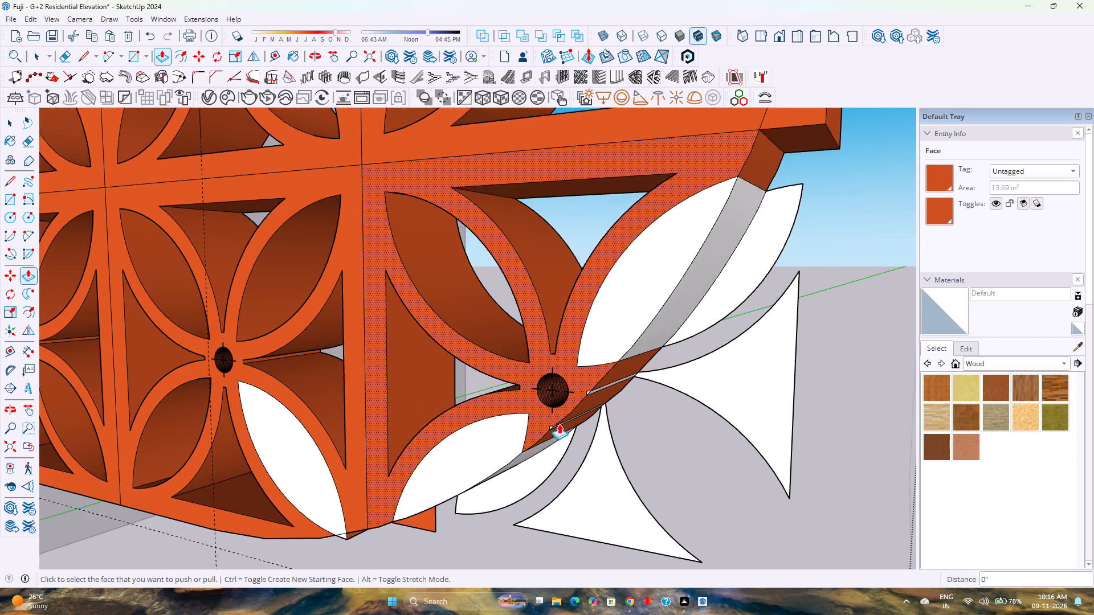
scroll(549, 431, up, 15)
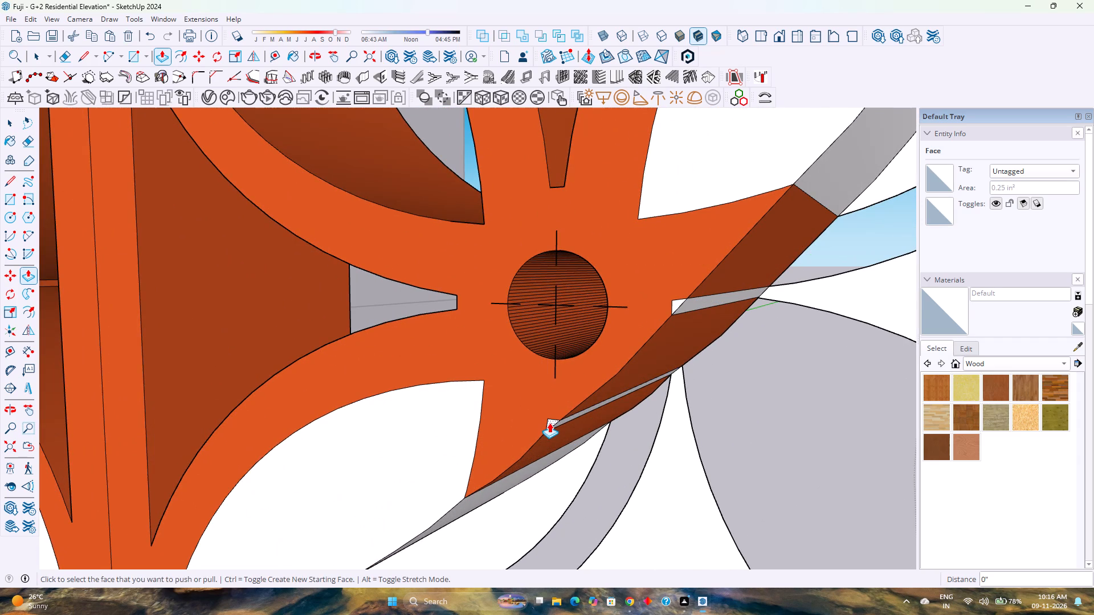
double_click(549, 423)
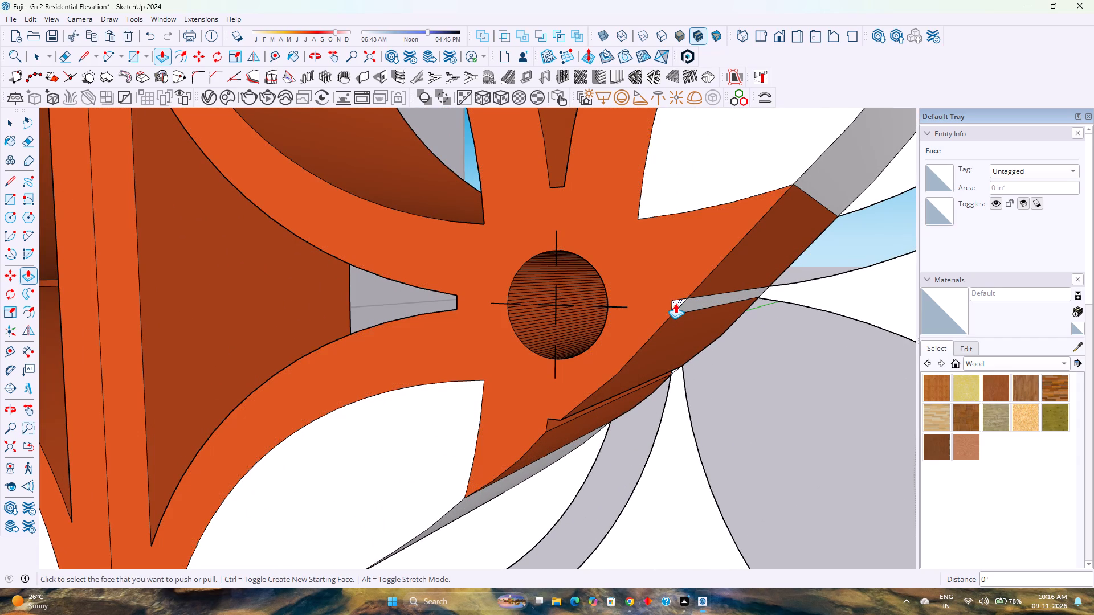
double_click(676, 304)
Push the frame strip and petal tip outside the arc on the module above the corner back by the previous depth.
scroll(615, 456, down, 5)
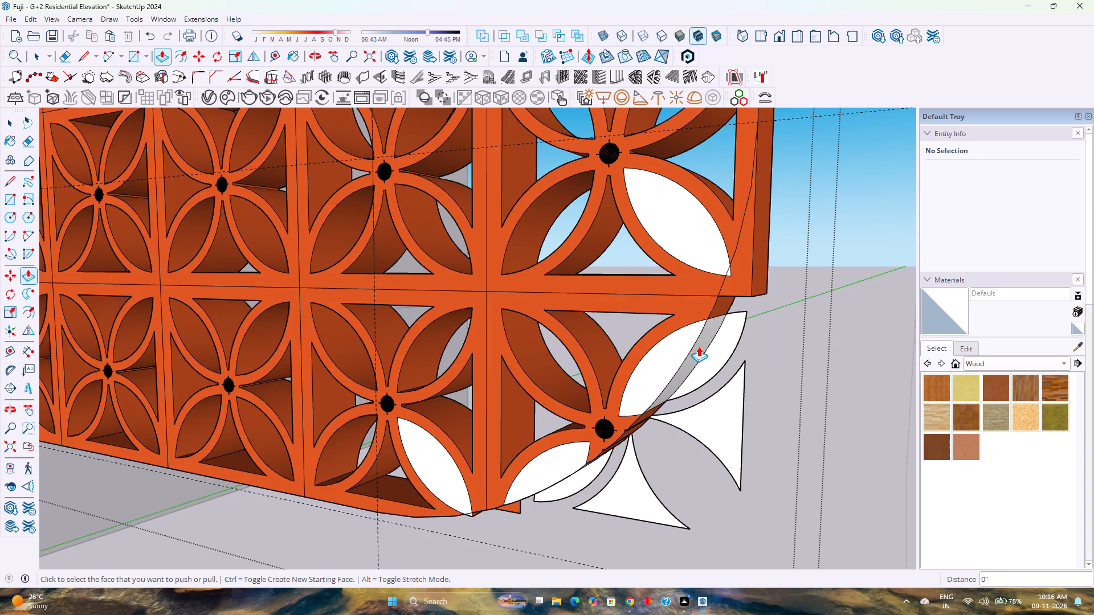
double_click(744, 281)
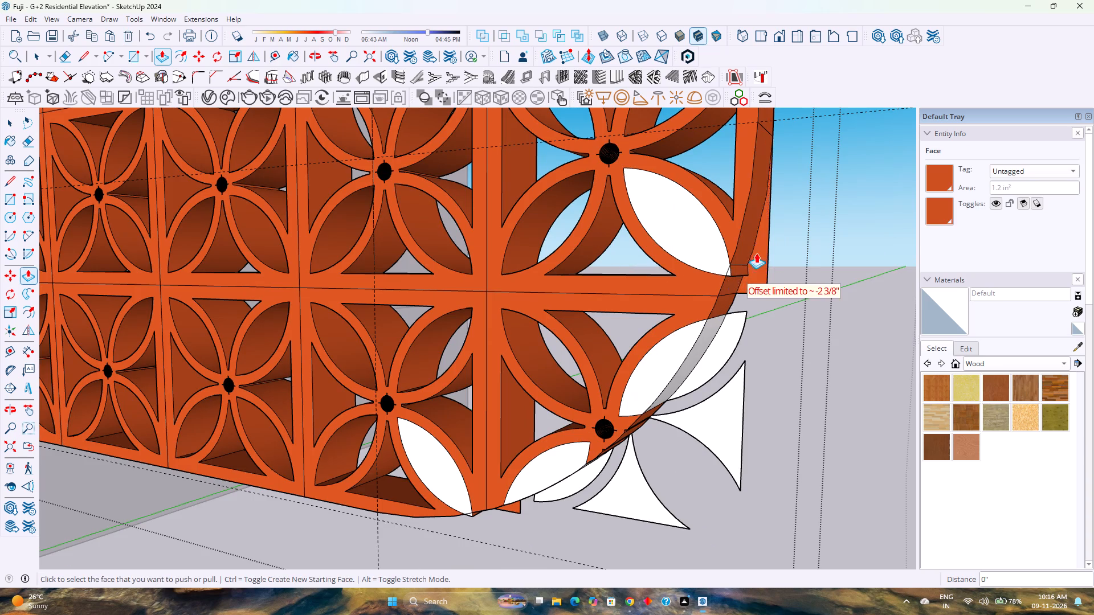
scroll(731, 288, up, 12)
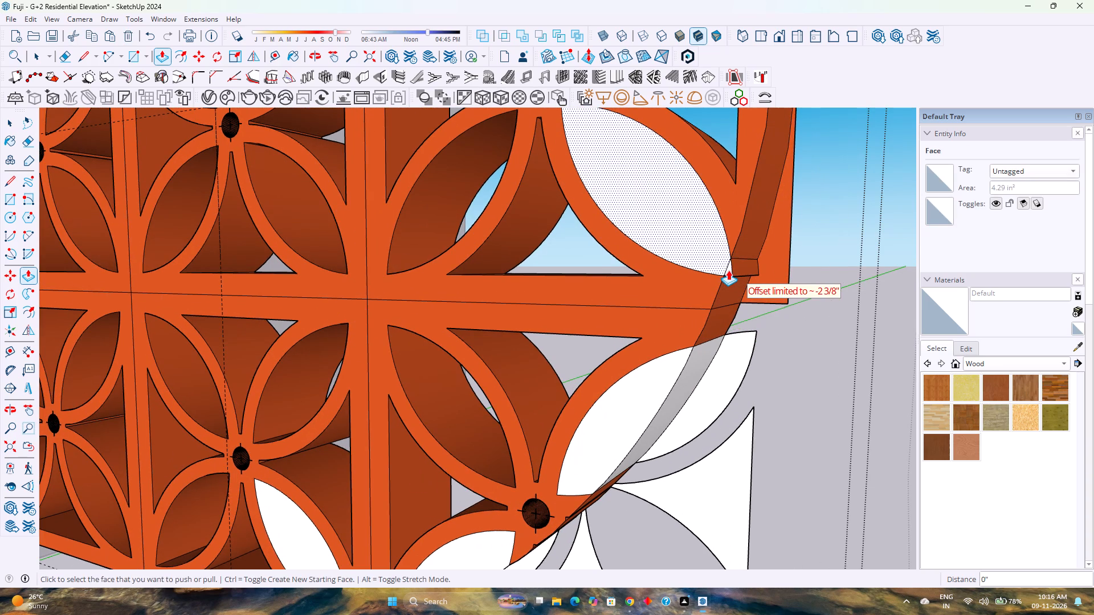
double_click(729, 270)
Push the petal tip outside the arc on the module beside the corner back by the previous depth.
scroll(668, 336, down, 6)
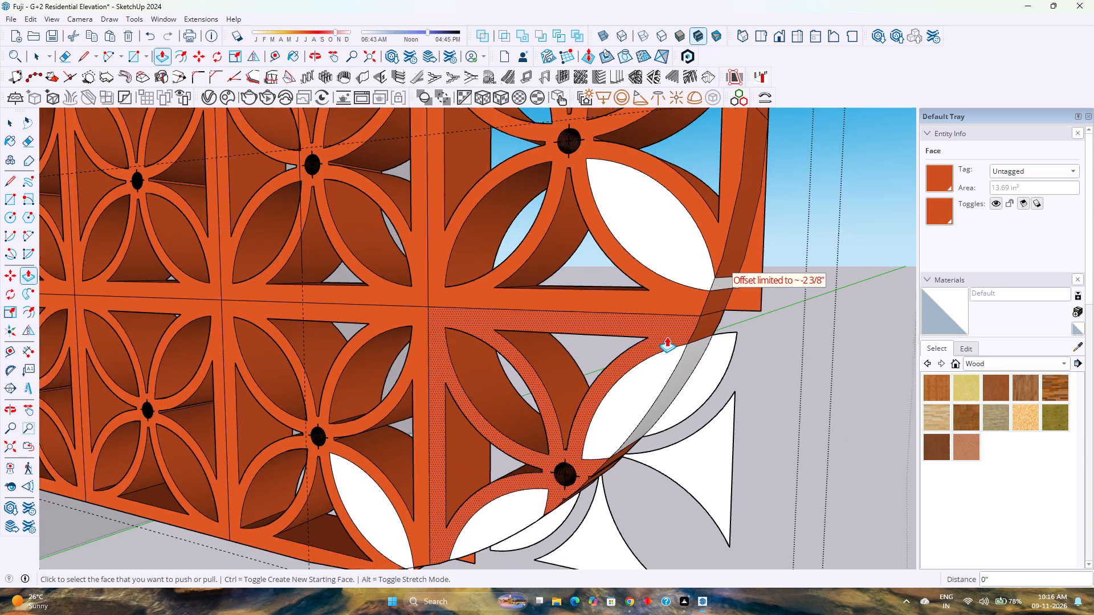
scroll(667, 337, down, 2)
scroll(680, 395, down, 4)
scroll(497, 498, up, 5)
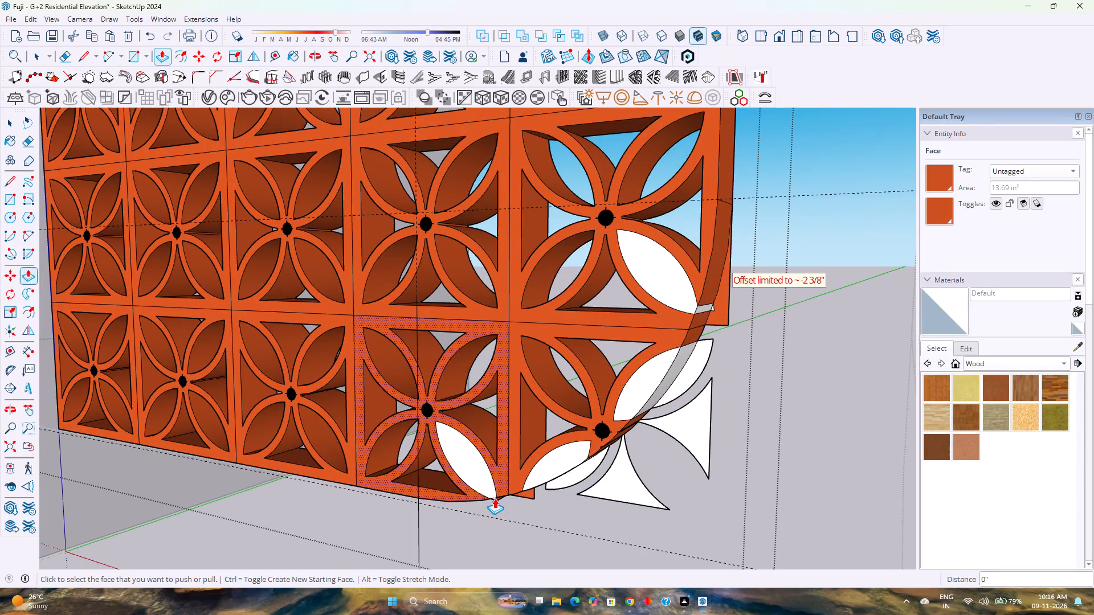
scroll(495, 498, up, 14)
double_click(504, 498)
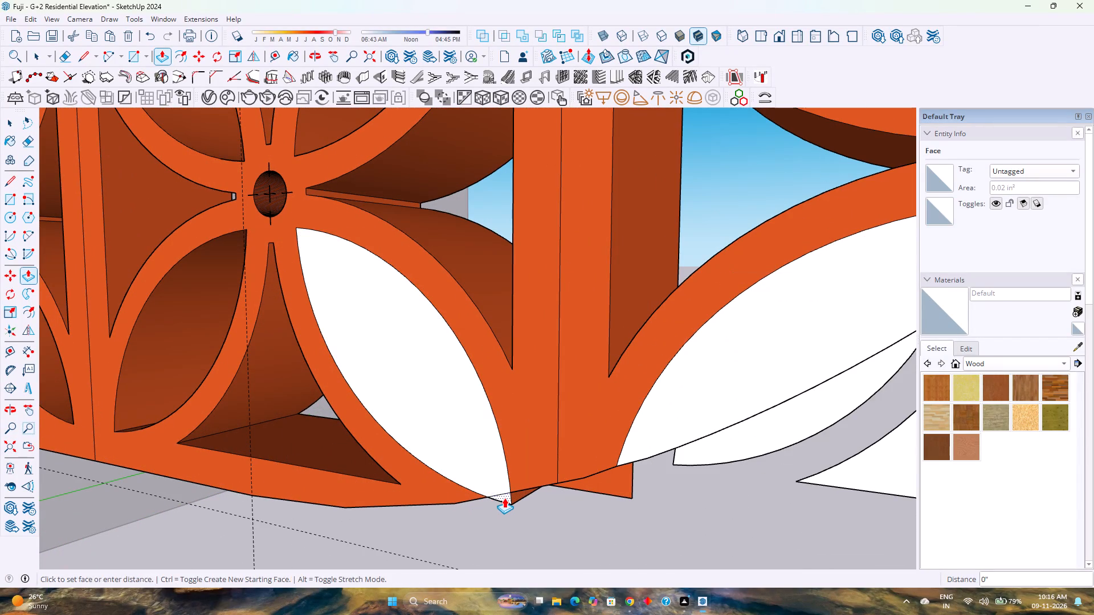
Erase the leftover frame, petal and triangle outlines outside the arc around the corner module and its bottom-row neighbour.
scroll(503, 498, down, 7)
middle_drag(503, 493, 597, 371)
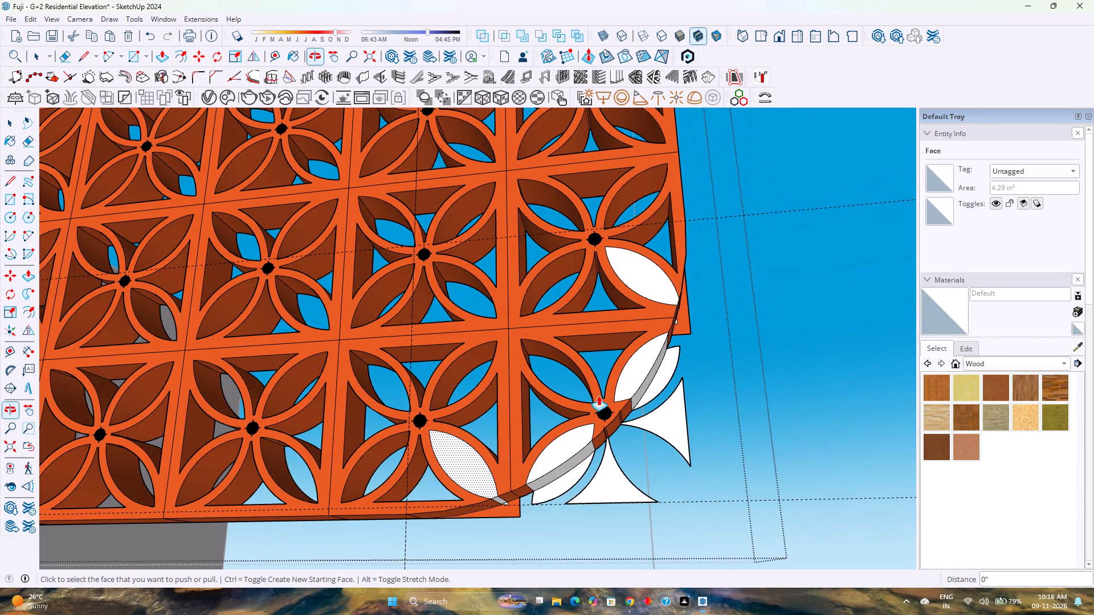
scroll(504, 488, up, 5)
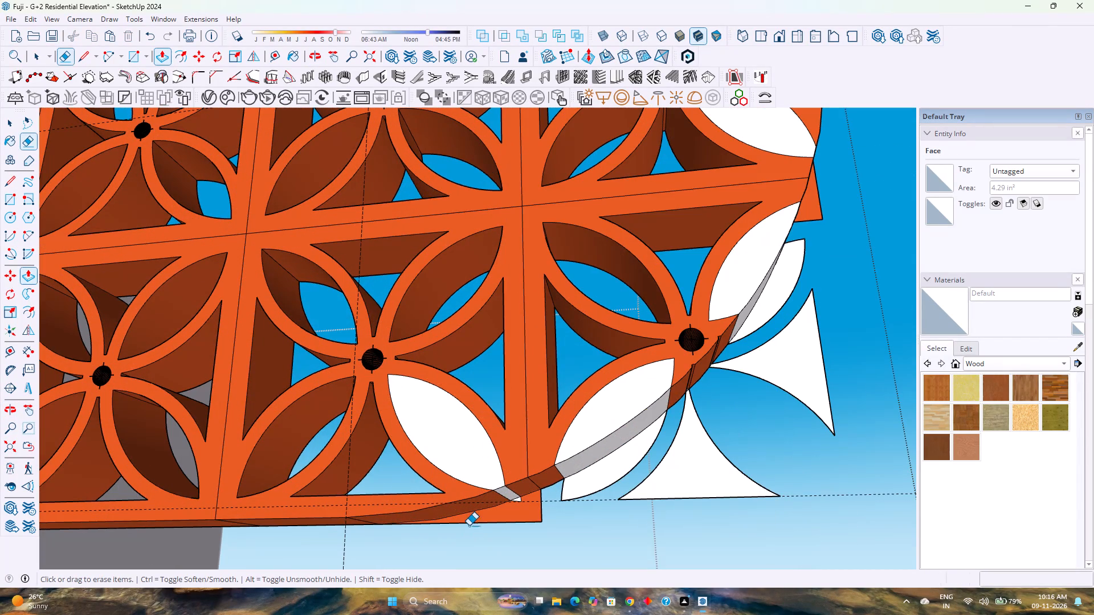
key(e)
drag(469, 523, 638, 487)
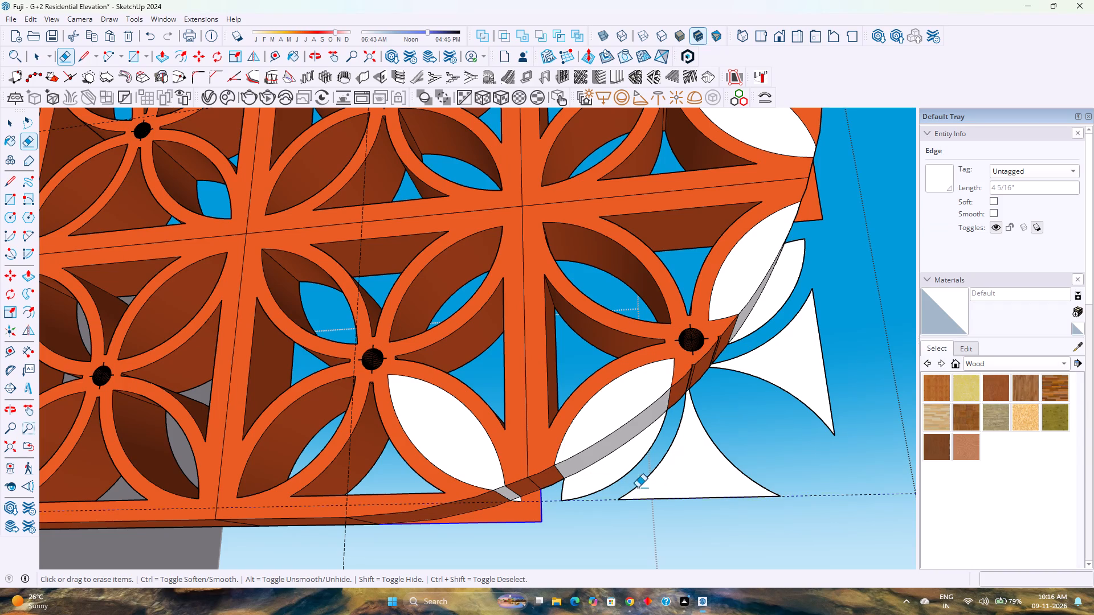
drag(638, 487, 789, 276)
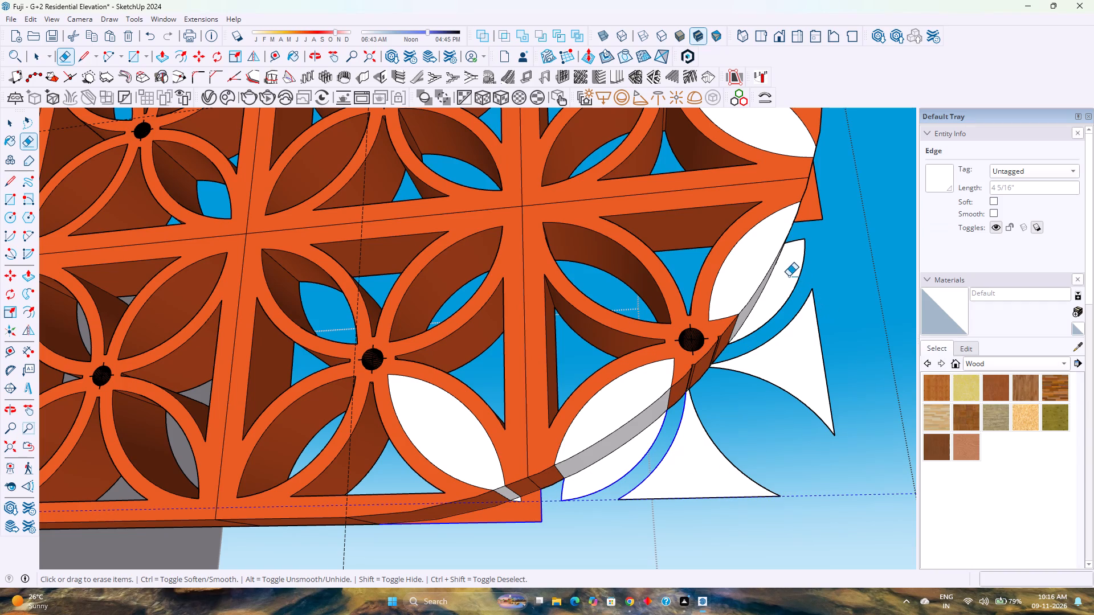
drag(789, 276, 794, 273)
drag(731, 466, 668, 555)
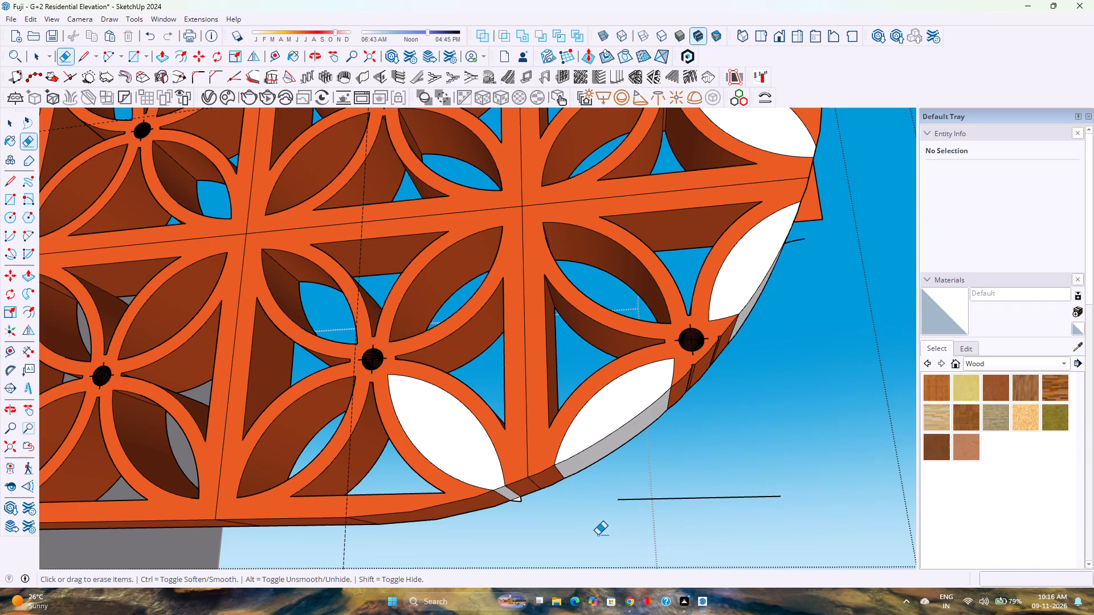
scroll(513, 506, up, 4)
drag(522, 496, 522, 497)
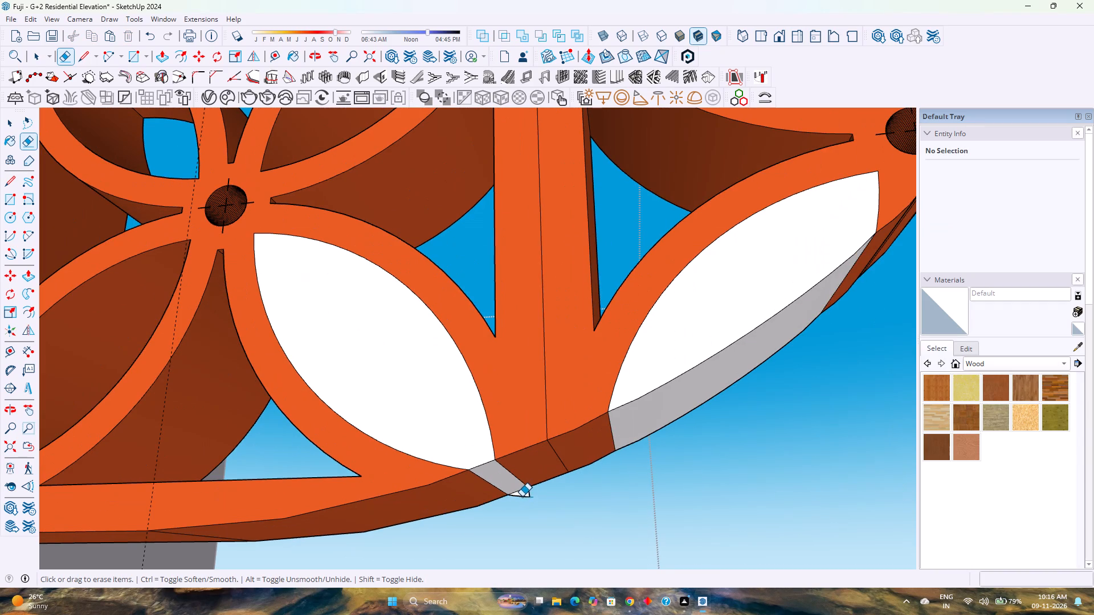
drag(522, 497, 532, 494)
Erase the leftover frame edges and petal-tip lines outside the arc beside the module above the corner.
scroll(502, 532, down, 10)
scroll(746, 301, up, 2)
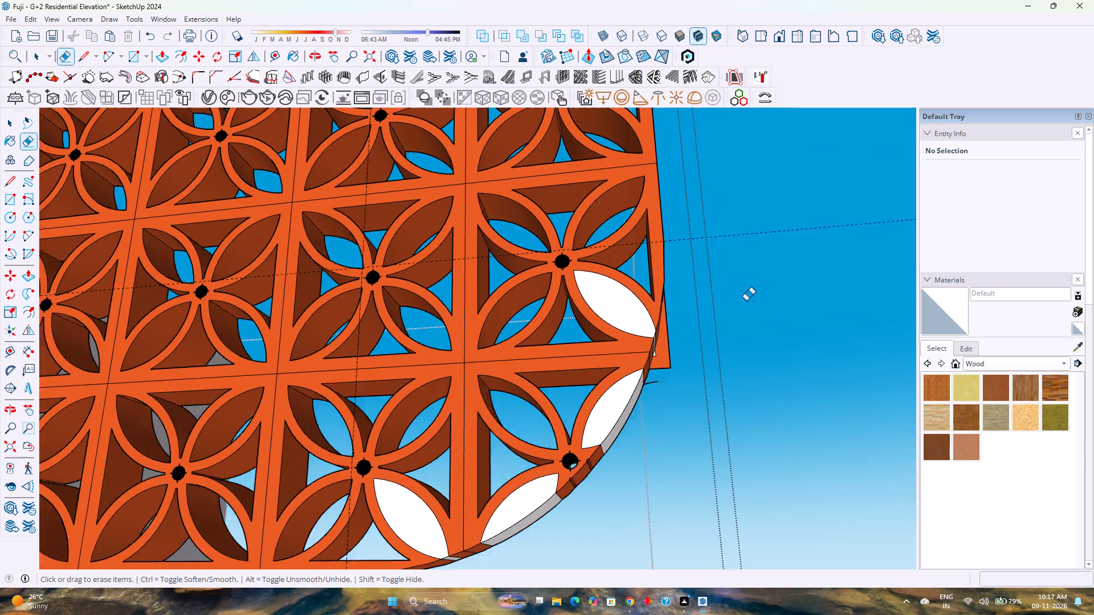
scroll(746, 301, up, 2)
drag(579, 464, 615, 374)
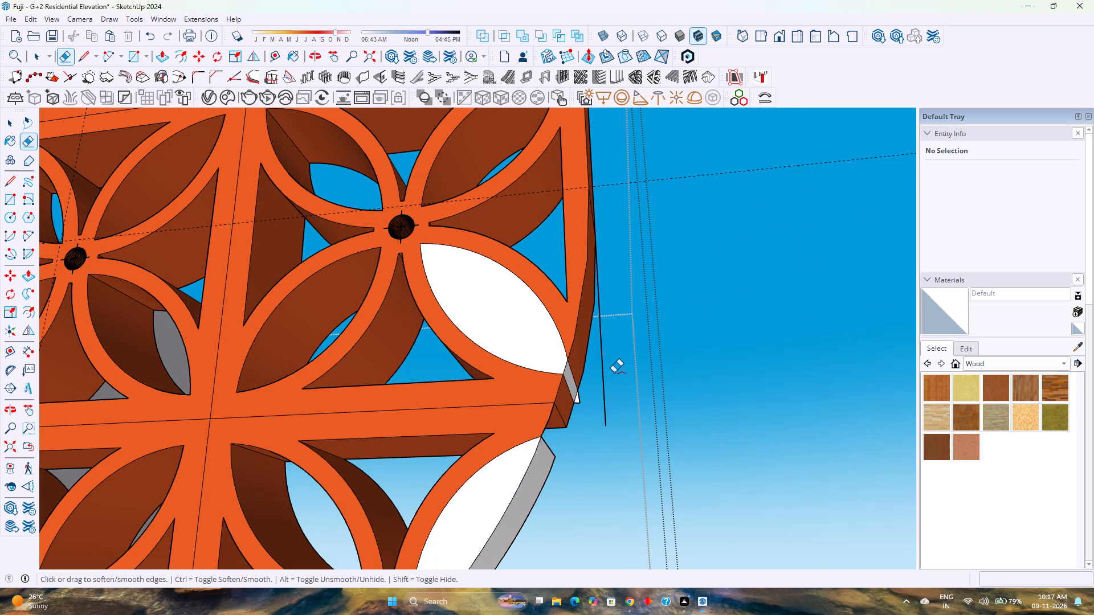
key(ctrl+z)
drag(614, 372, 575, 472)
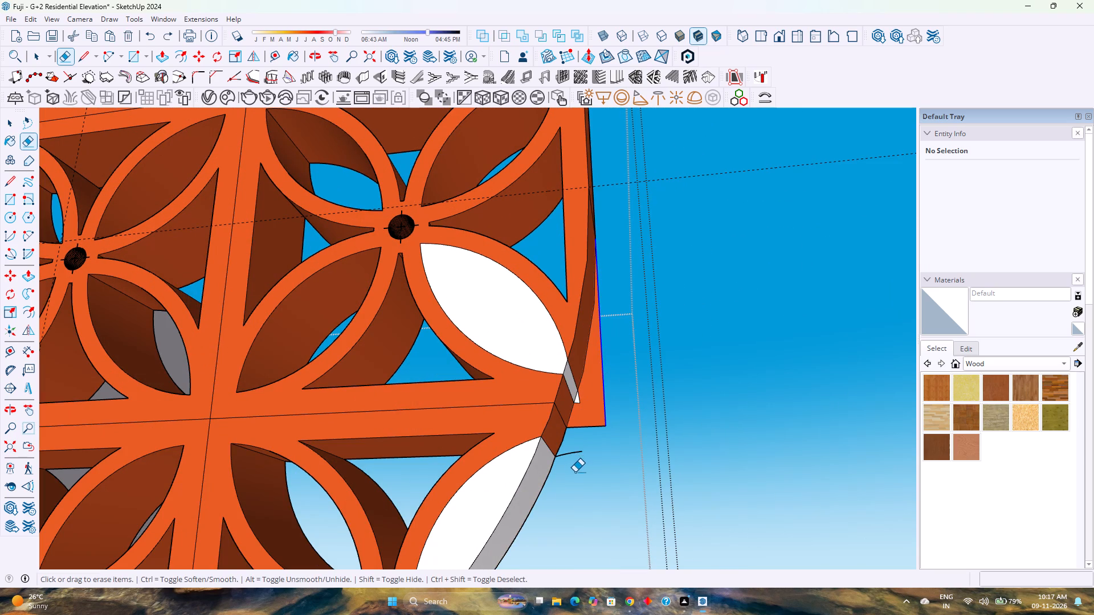
scroll(577, 405, up, 3)
drag(578, 399, 586, 384)
Push the four white petal faces inside the arc back by the previous depth, across the corner module and its two neighbours.
scroll(601, 438, down, 12)
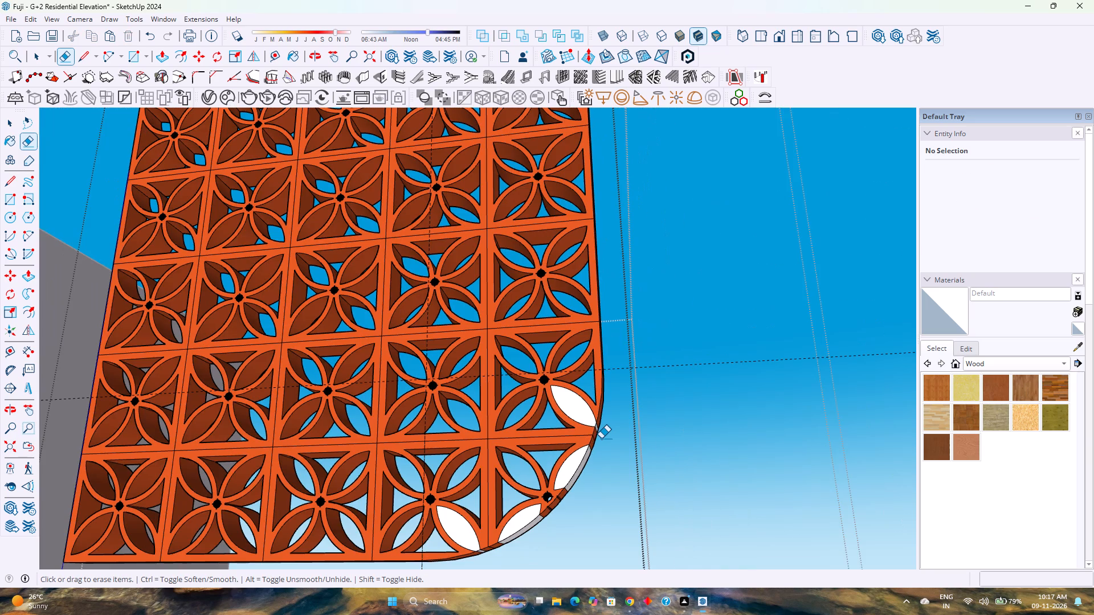
scroll(548, 539, up, 4)
key(p)
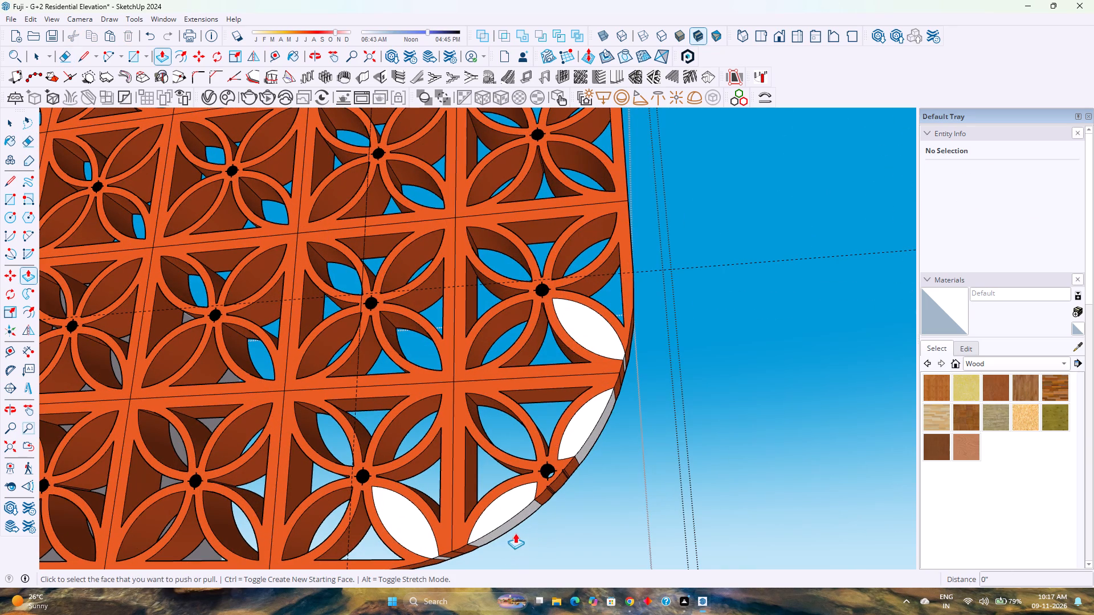
double_click(509, 512)
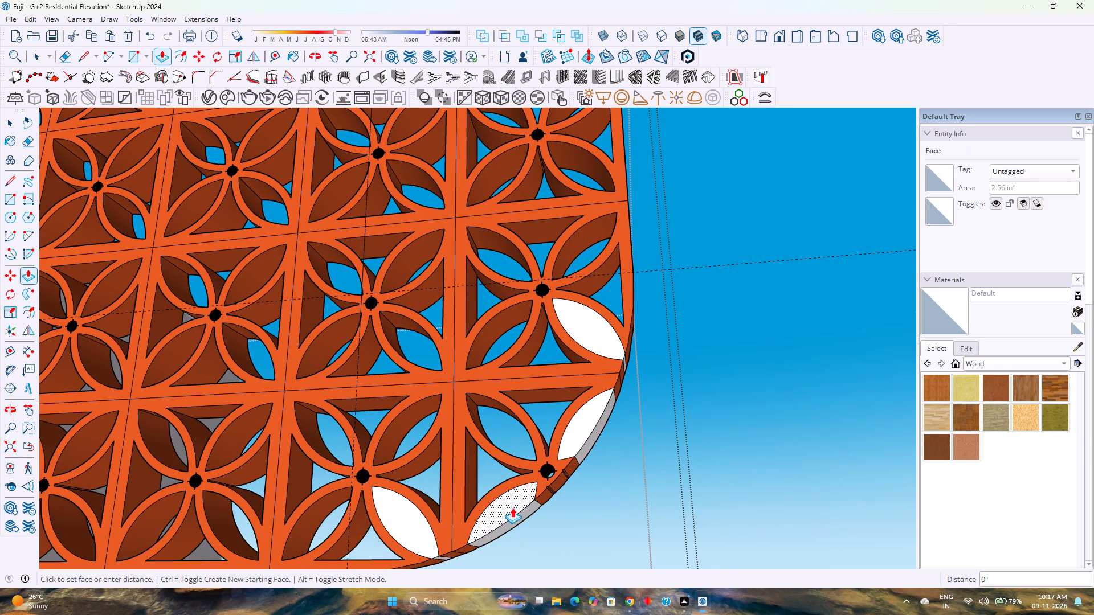
double_click(581, 429)
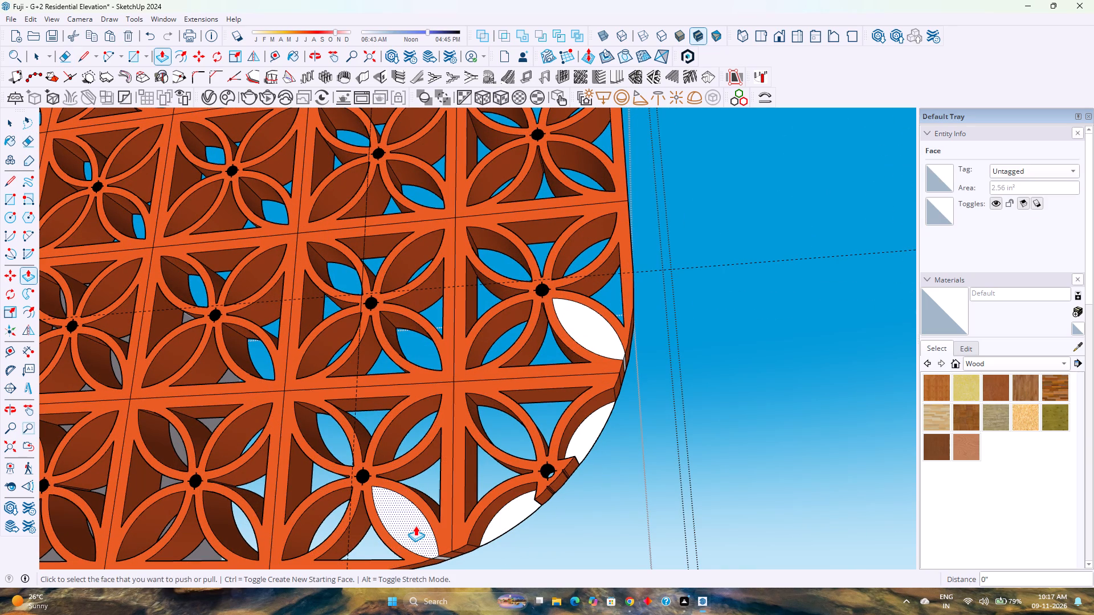
double_click(415, 525)
double_click(586, 331)
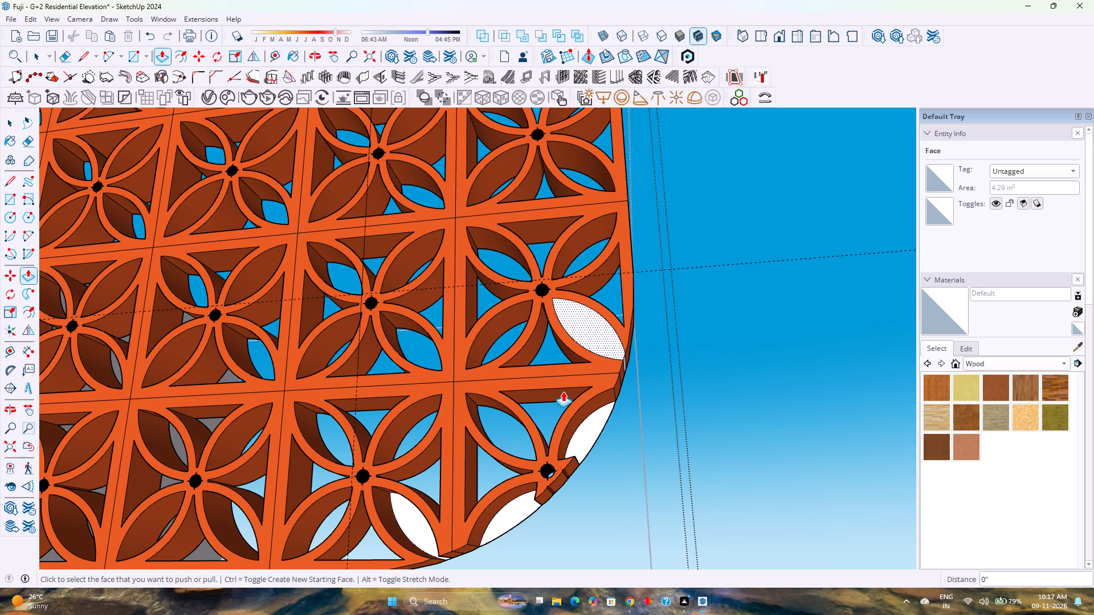
Erase the outer arc edges closing the white petal openings on the corner module and its bottom-row neighbour.
key(e)
middle_drag(465, 568, 499, 523)
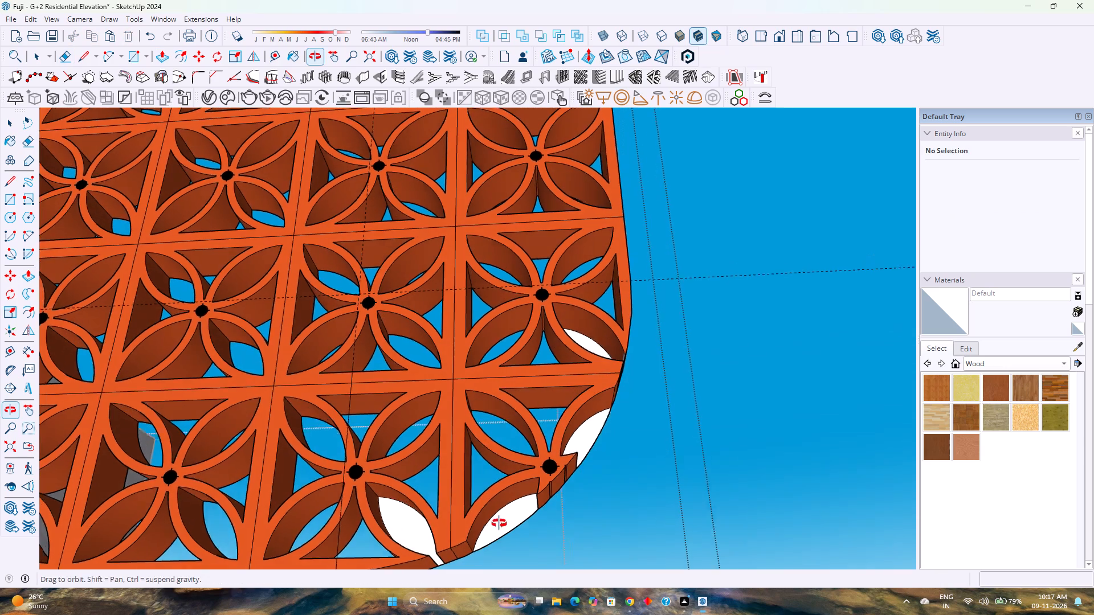
middle_drag(499, 523, 500, 523)
middle_click(500, 523)
scroll(489, 530, down, 4)
shift+middle_drag(464, 551, 488, 489)
scroll(480, 488, up, 9)
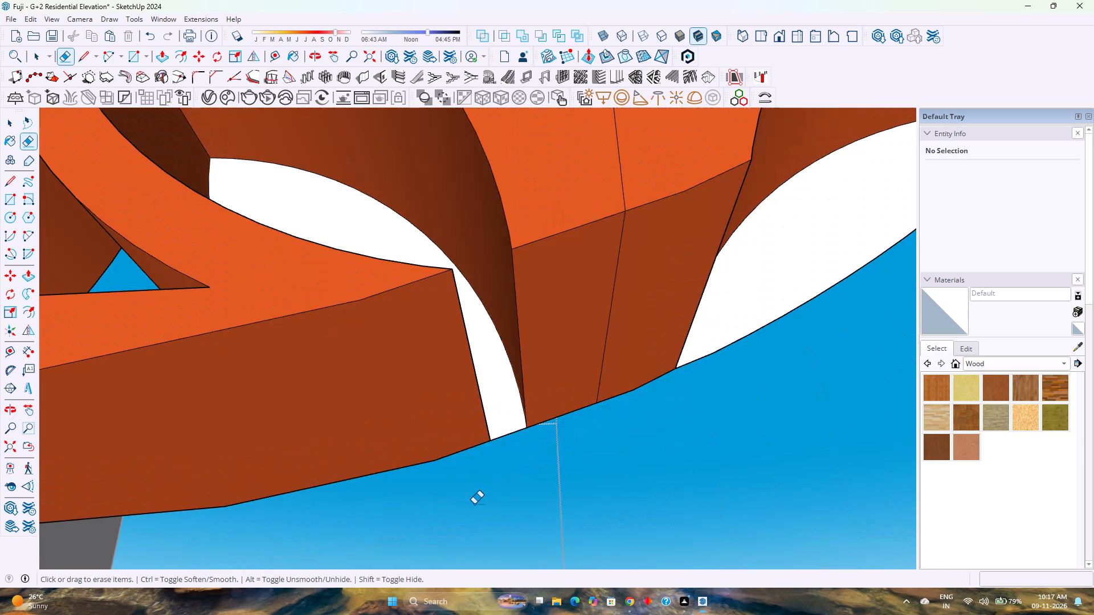
drag(509, 428, 516, 462)
drag(727, 338, 723, 404)
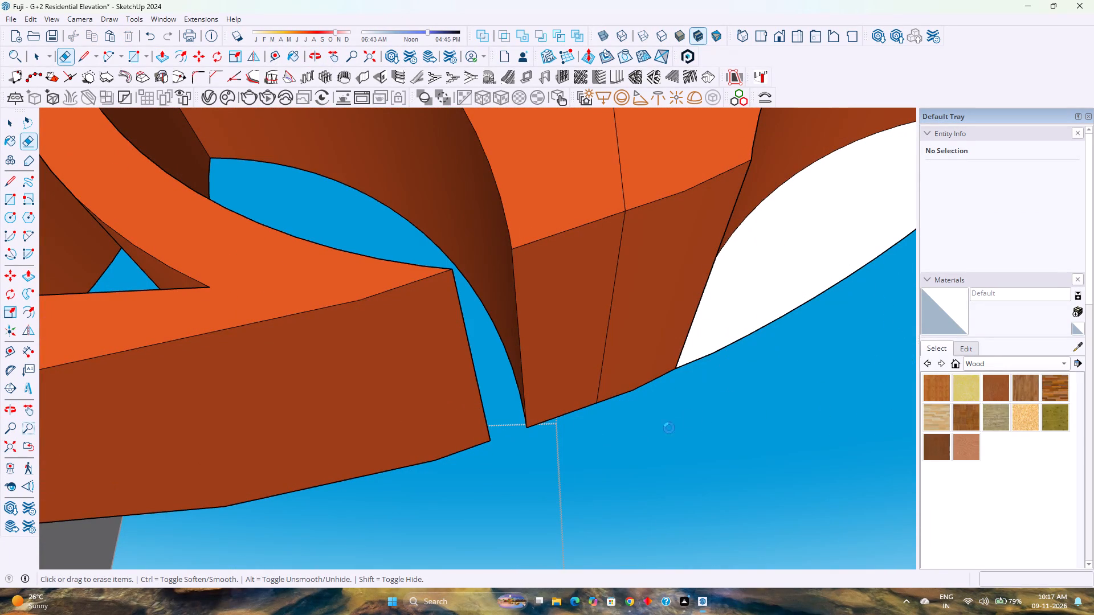
scroll(529, 501, down, 16)
drag(630, 420, 639, 430)
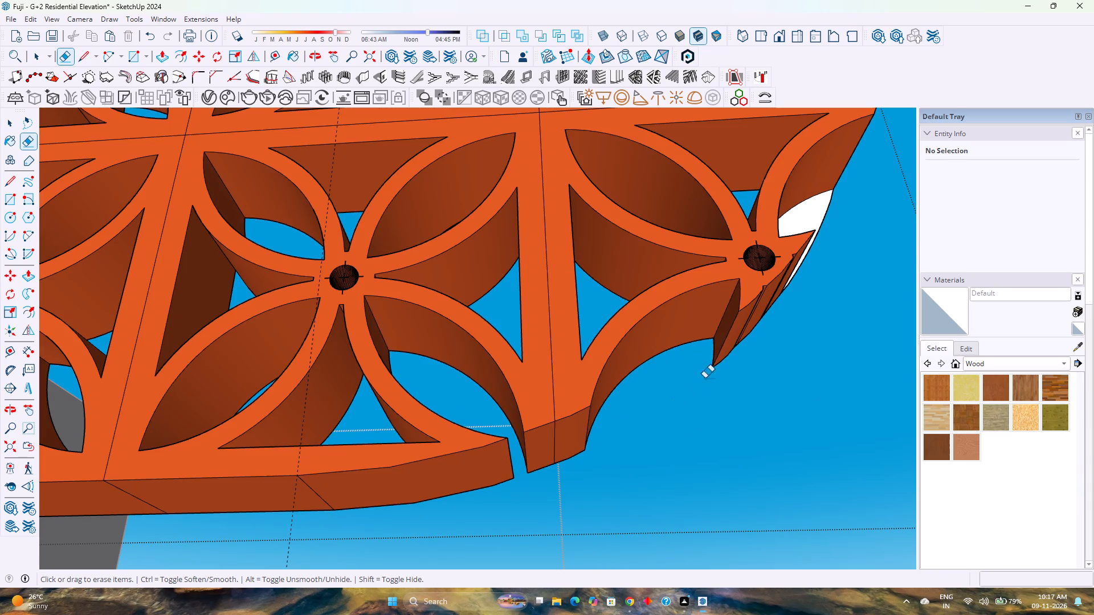
drag(839, 219, 826, 211)
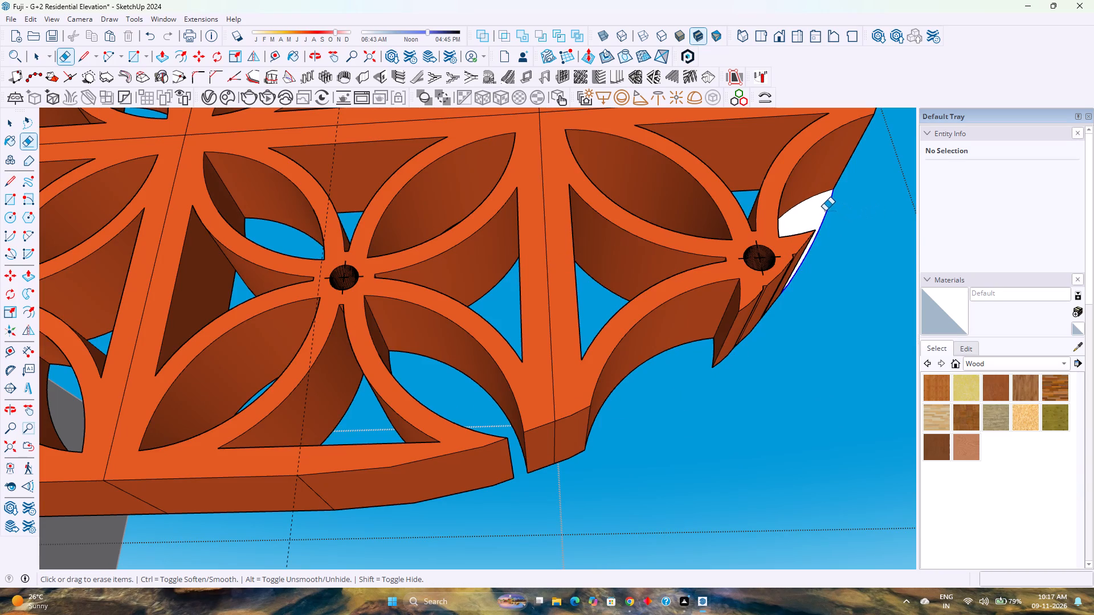
scroll(731, 352, down, 18)
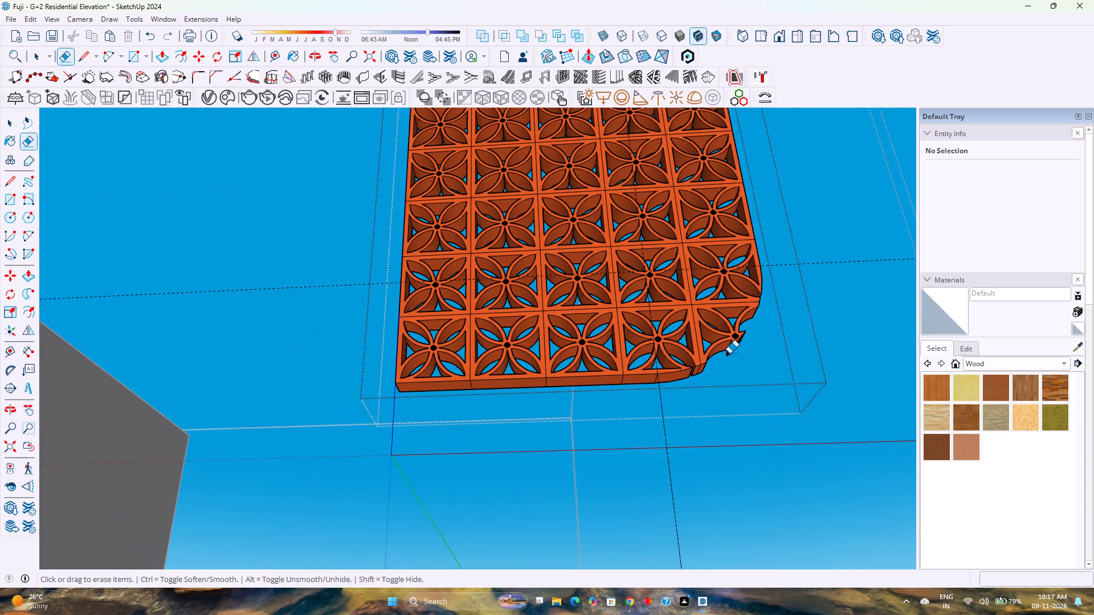
Delete all construction guides from the model.
key(space)
scroll(717, 355, down, 4)
key(Escape)
scroll(717, 355, down, 4)
middle_drag(717, 355, 606, 449)
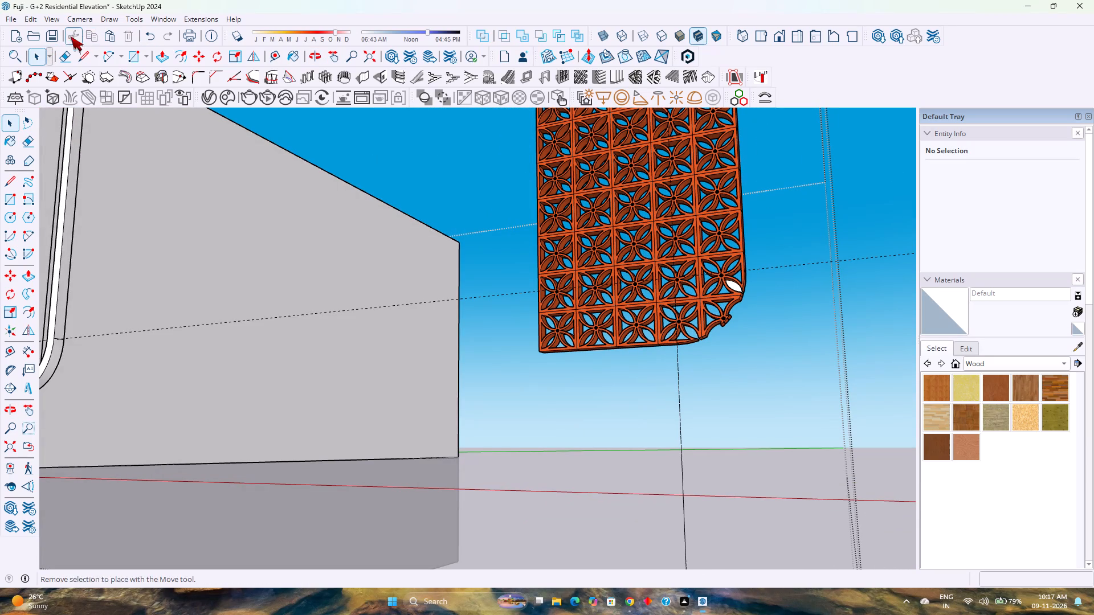
click(55, 18)
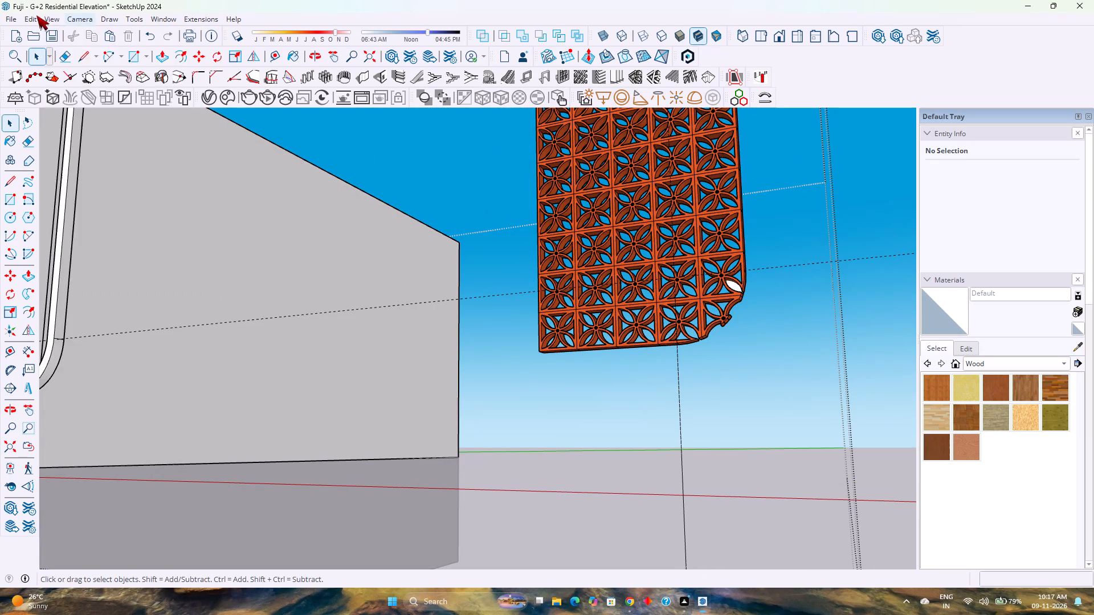
click(91, 133)
Delete the white petal face remaining in the module above the corner.
scroll(575, 285, down, 5)
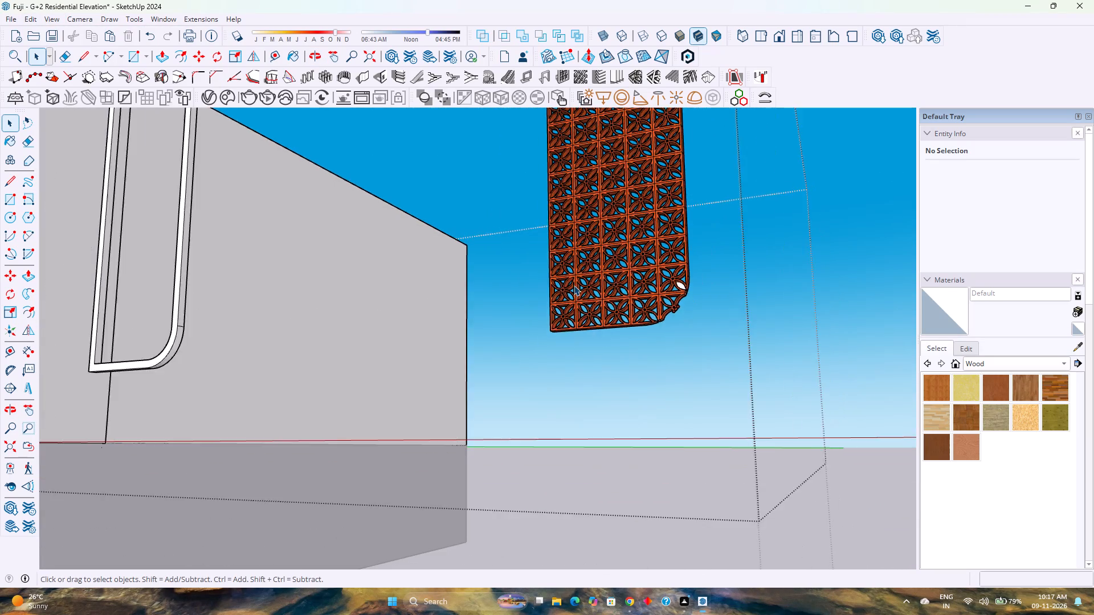
scroll(574, 285, down, 4)
middle_drag(573, 315, 590, 406)
scroll(594, 382, down, 4)
scroll(644, 315, up, 6)
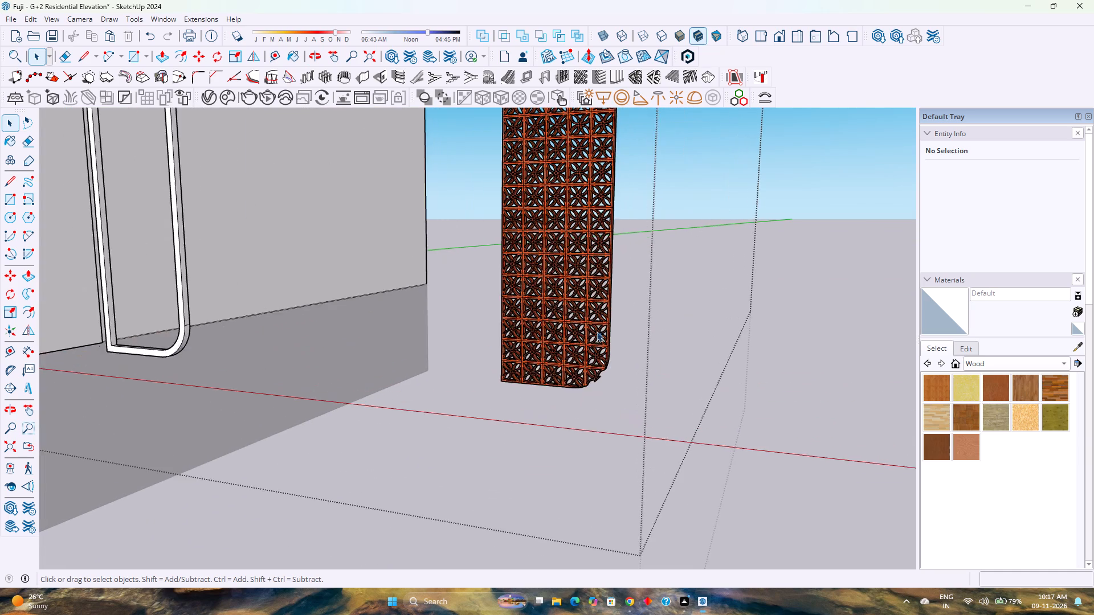
scroll(597, 331, up, 5)
middle_drag(560, 354, 602, 331)
scroll(567, 361, up, 4)
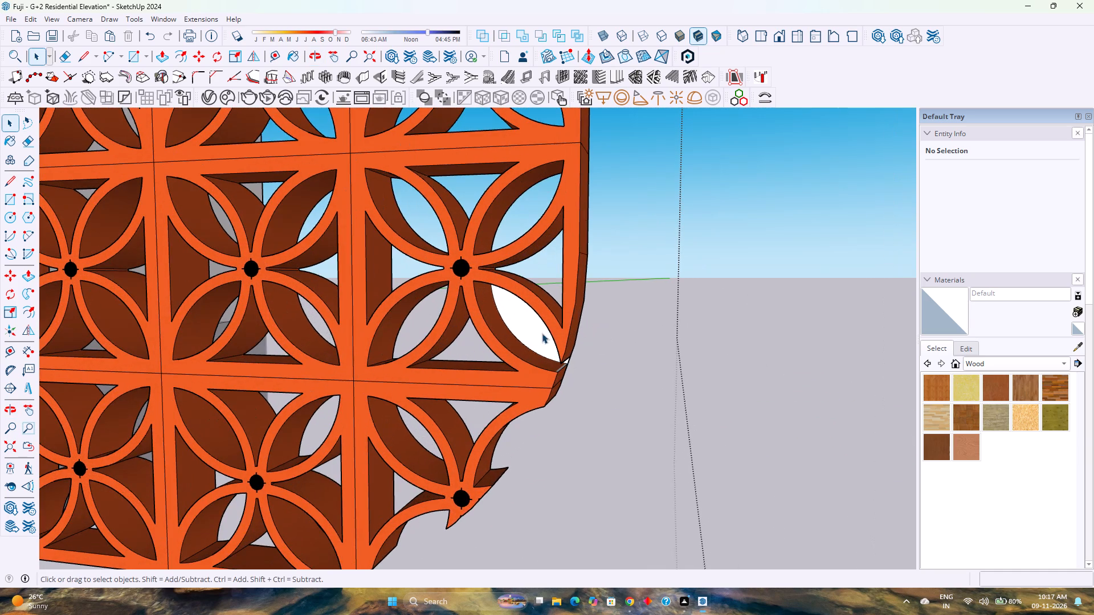
click(534, 319)
double_click(521, 326)
click(522, 326)
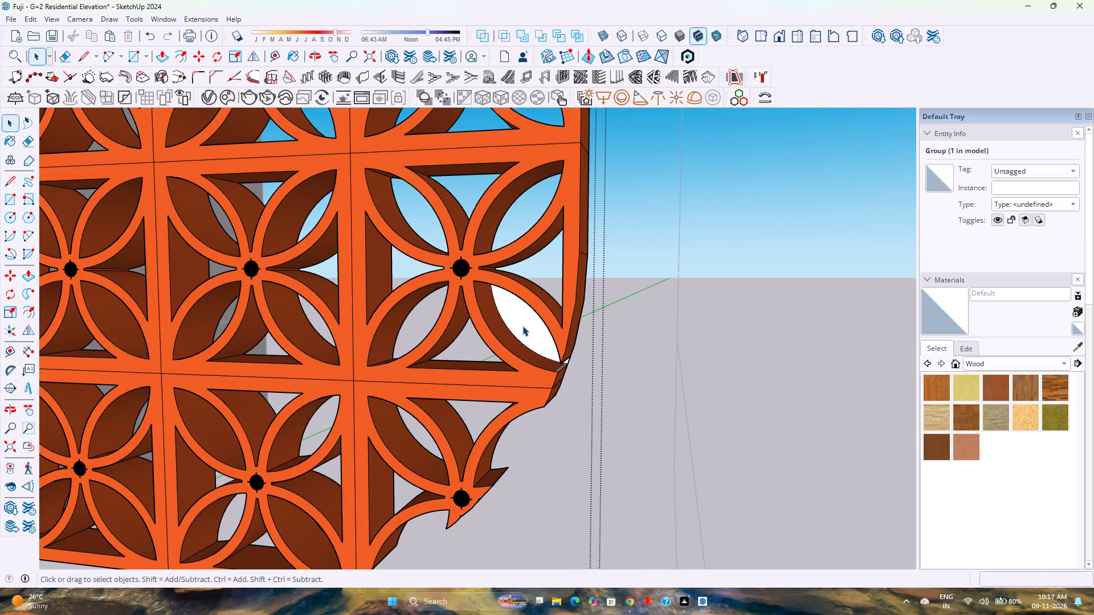
click(522, 326)
key(Delete)
Delete the short arc edge bridging the open petal tip on the module above the corner.
scroll(523, 345, up, 3)
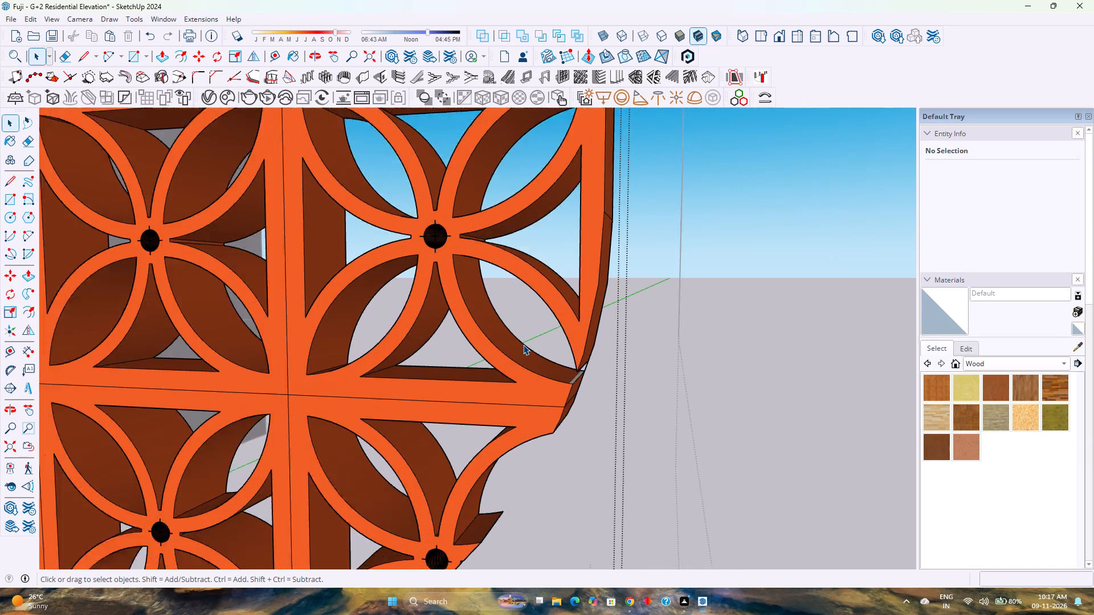
scroll(523, 345, up, 1)
middle_drag(523, 345, 558, 314)
middle_click(558, 314)
scroll(594, 359, up, 4)
click(592, 367)
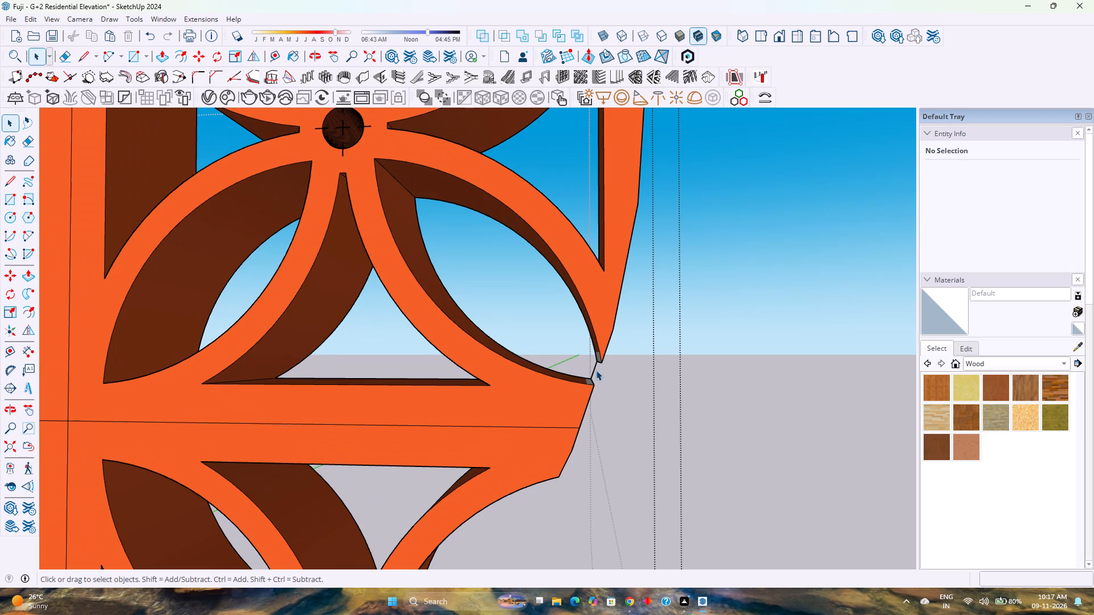
drag(595, 368, 588, 367)
key(Delete)
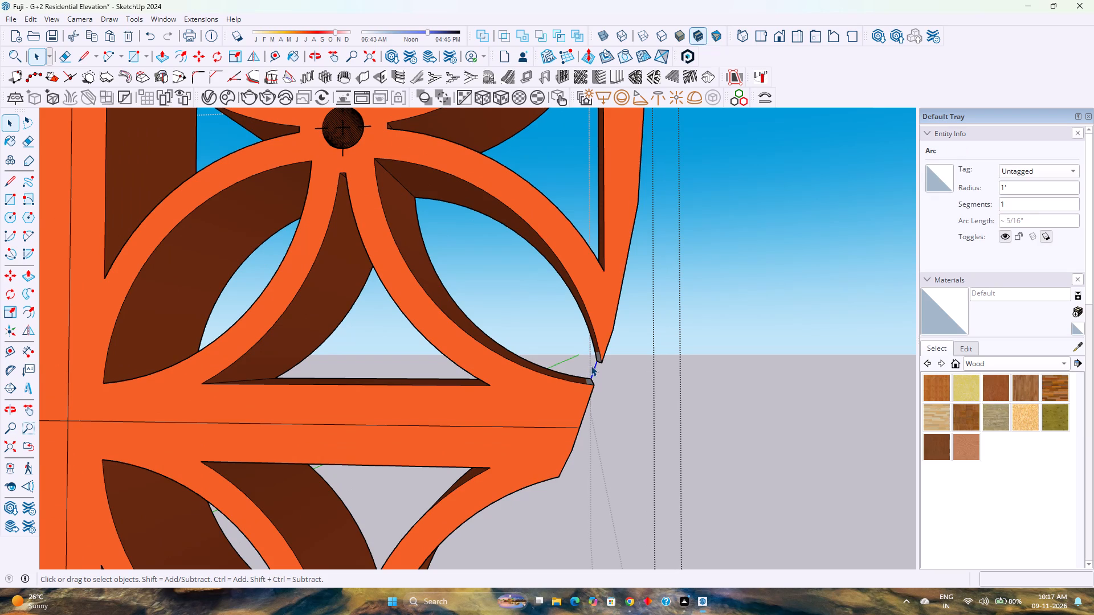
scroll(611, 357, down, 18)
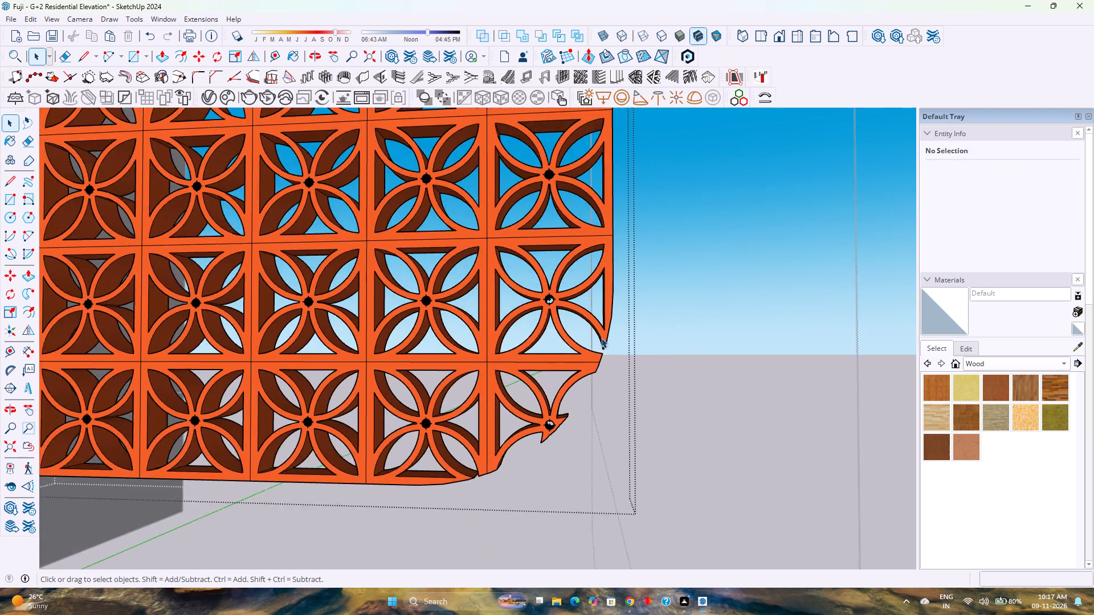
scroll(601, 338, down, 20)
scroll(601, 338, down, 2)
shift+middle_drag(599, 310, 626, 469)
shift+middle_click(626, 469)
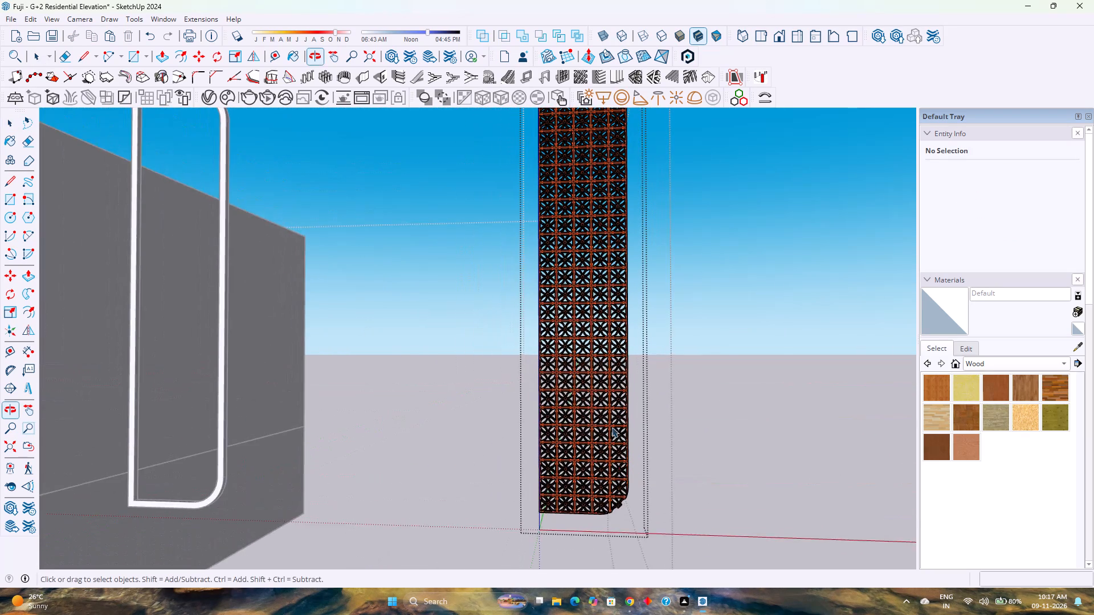
Move the jaali screen group 16' by its top square corner onto the matching inner corner of the window side frame.
scroll(609, 416, down, 8)
key(Escape)
click(607, 368)
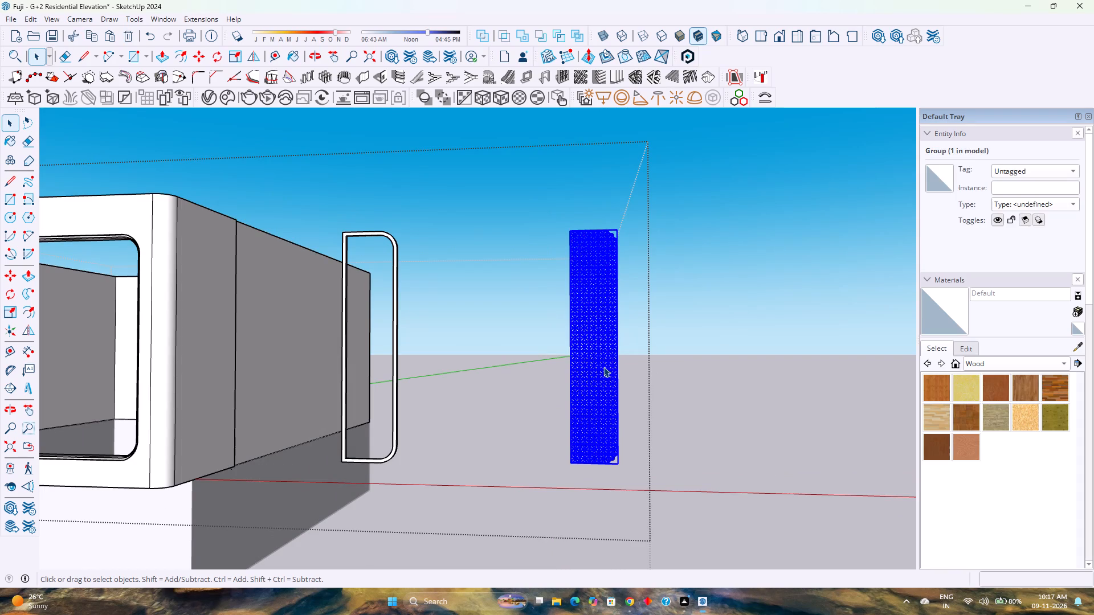
key(m)
scroll(593, 238, up, 5)
middle_drag(593, 234, 645, 386)
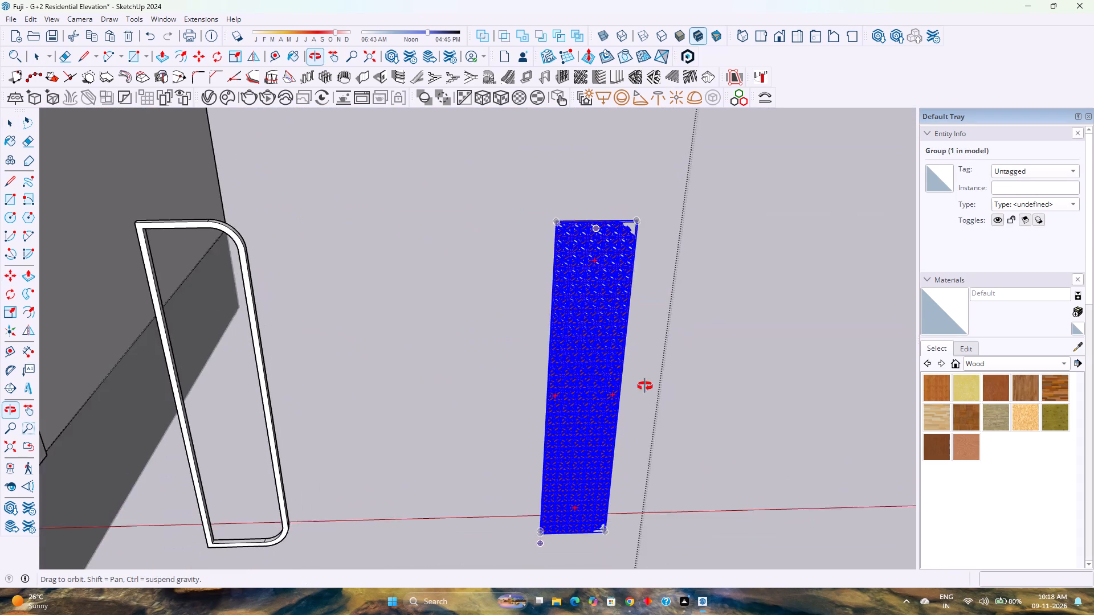
middle_drag(645, 386, 647, 391)
scroll(551, 247, up, 5)
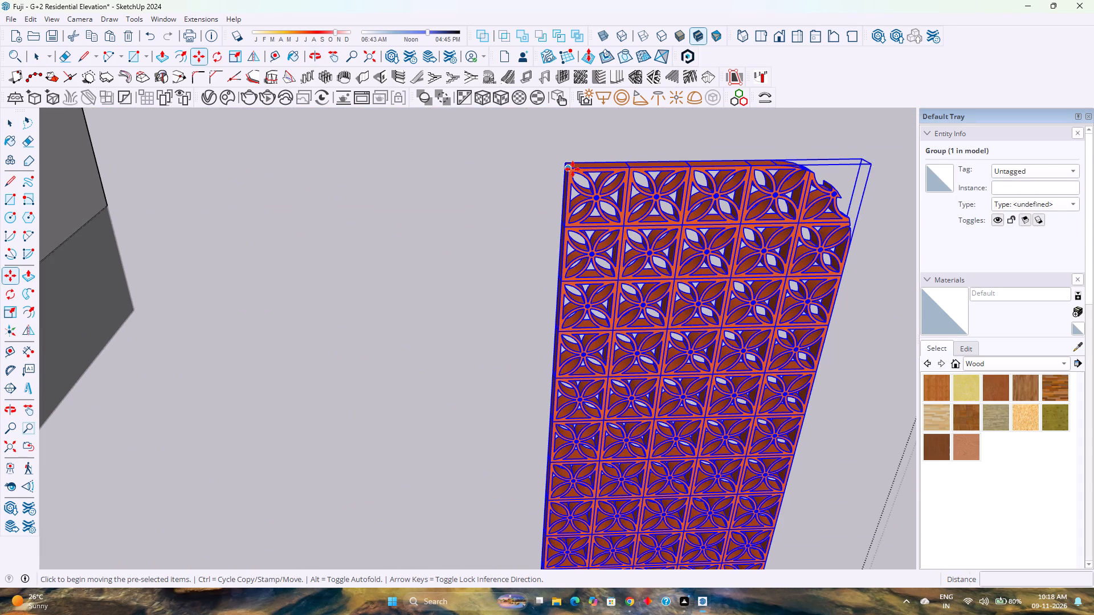
click(566, 169)
scroll(431, 206, down, 7)
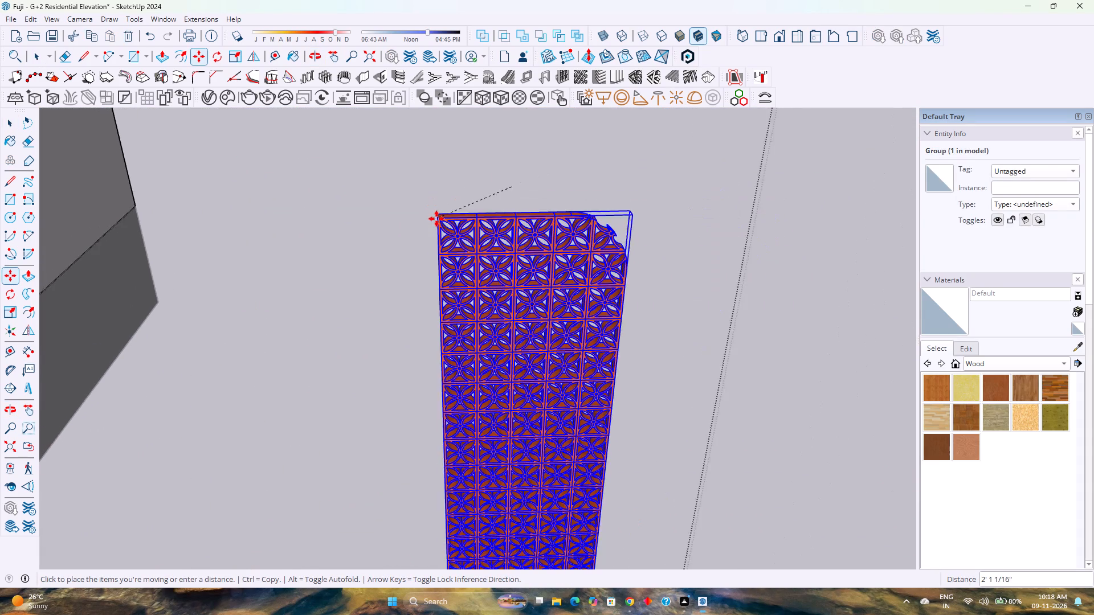
scroll(436, 219, down, 14)
shift+middle_drag(232, 189, 402, 255)
scroll(355, 294, down, 1)
scroll(355, 294, up, 3)
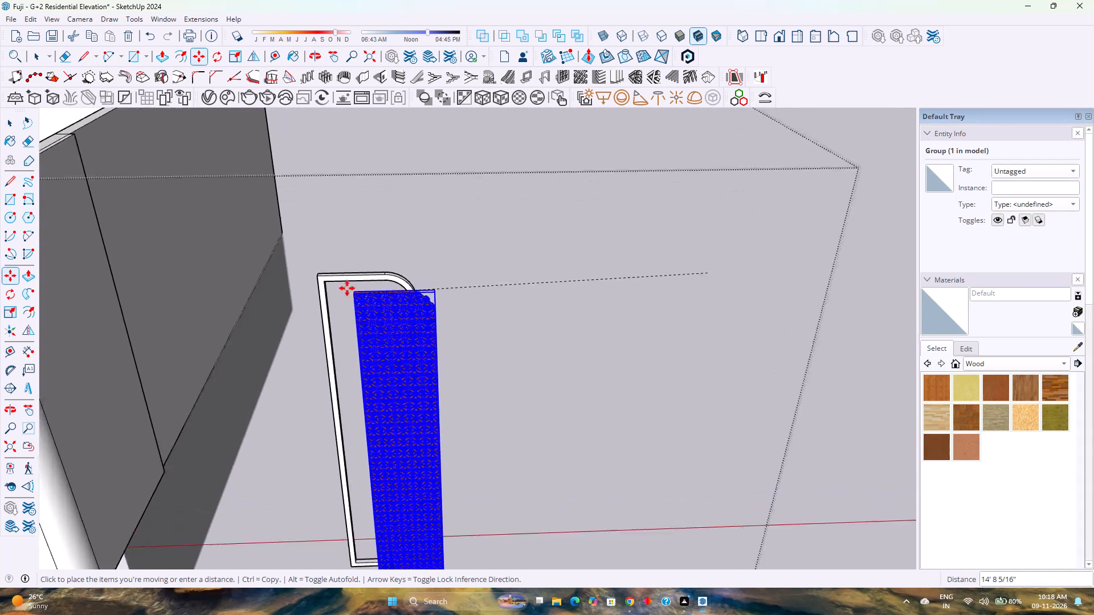
scroll(347, 288, up, 10)
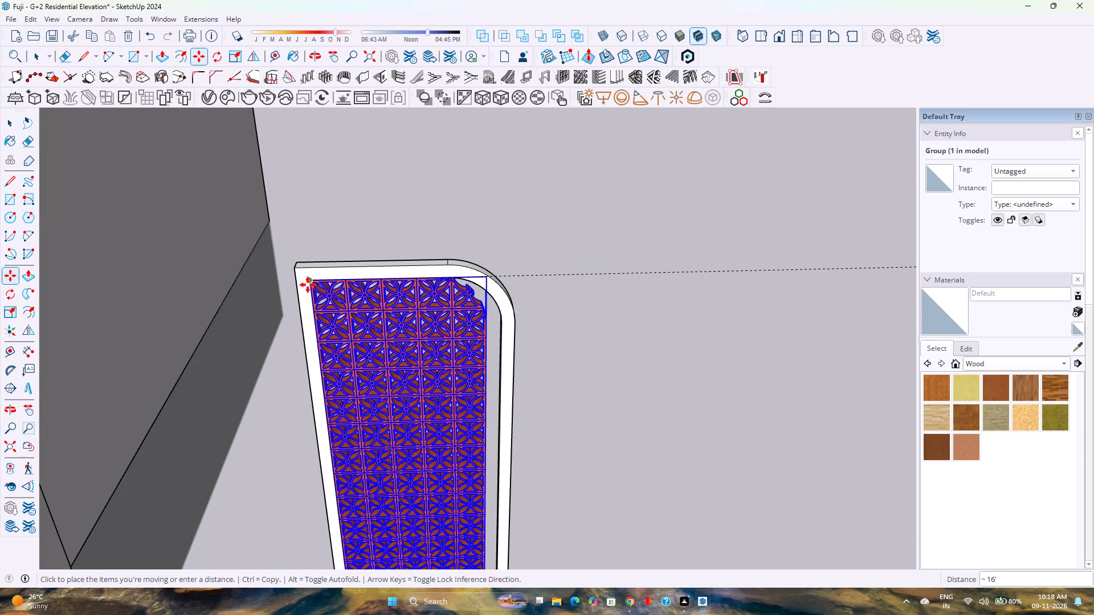
scroll(308, 285, up, 4)
middle_drag(308, 285, 295, 206)
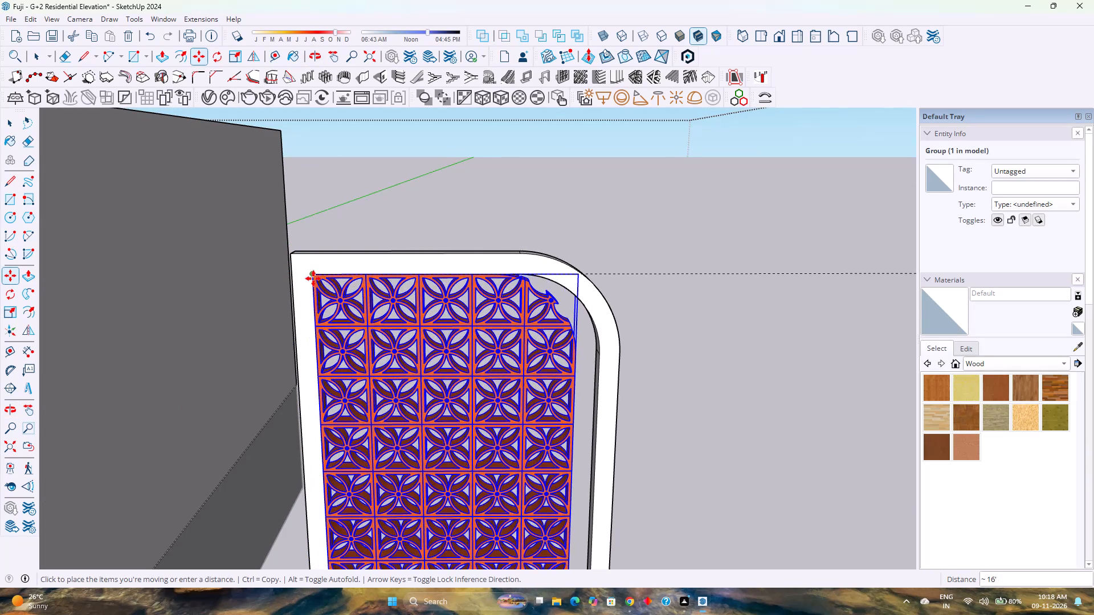
click(310, 277)
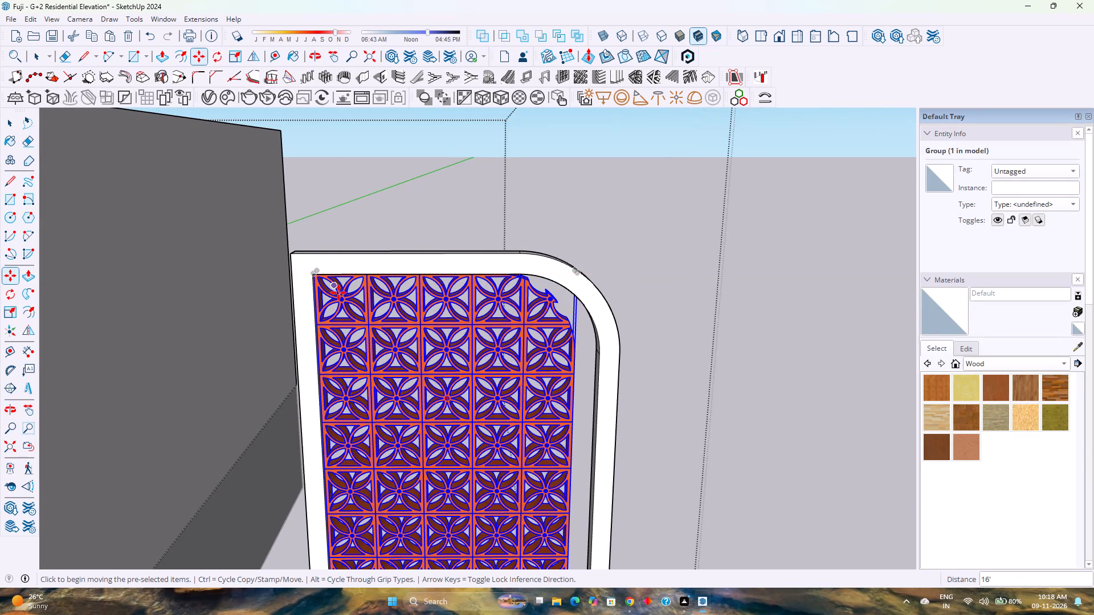
Scale the jaali screen's width by about 1.09 so it reaches the frame's inner edge on the rounded side.
scroll(338, 293, down, 12)
scroll(361, 312, up, 2)
scroll(361, 312, down, 8)
shift+middle_drag(384, 356, 375, 330)
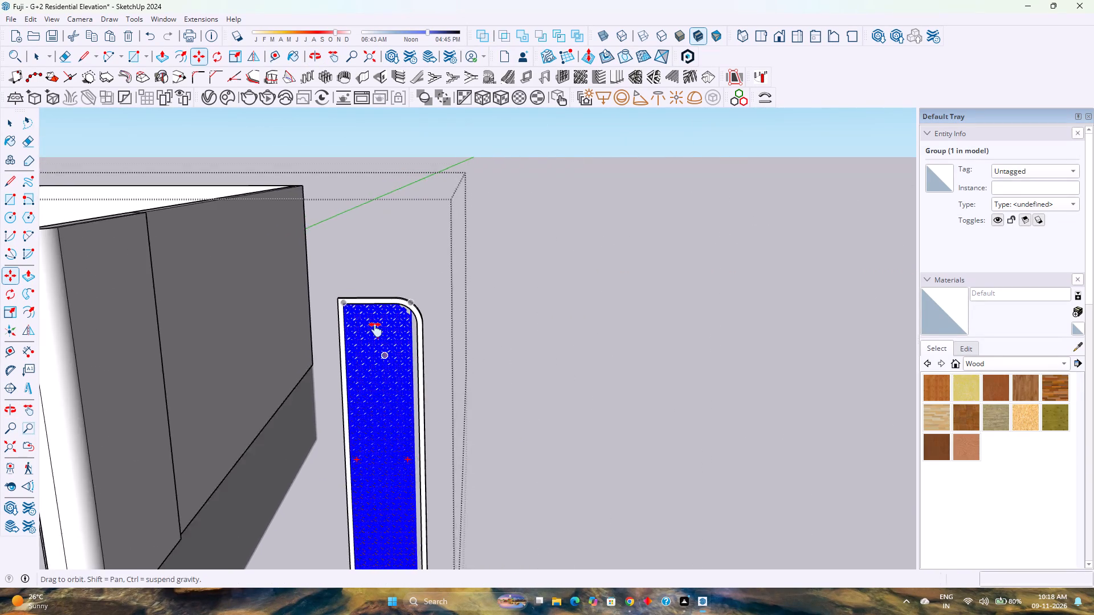
shift+middle_drag(375, 330, 414, 222)
shift+middle_click(414, 222)
scroll(394, 325, up, 6)
middle_drag(403, 315, 321, 370)
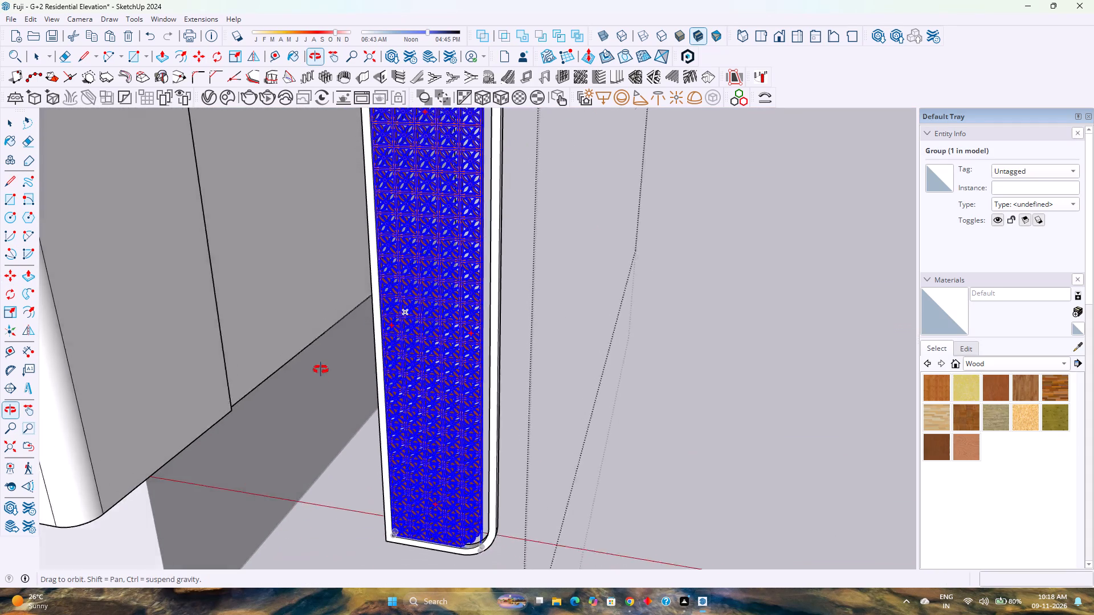
middle_drag(321, 370, 317, 384)
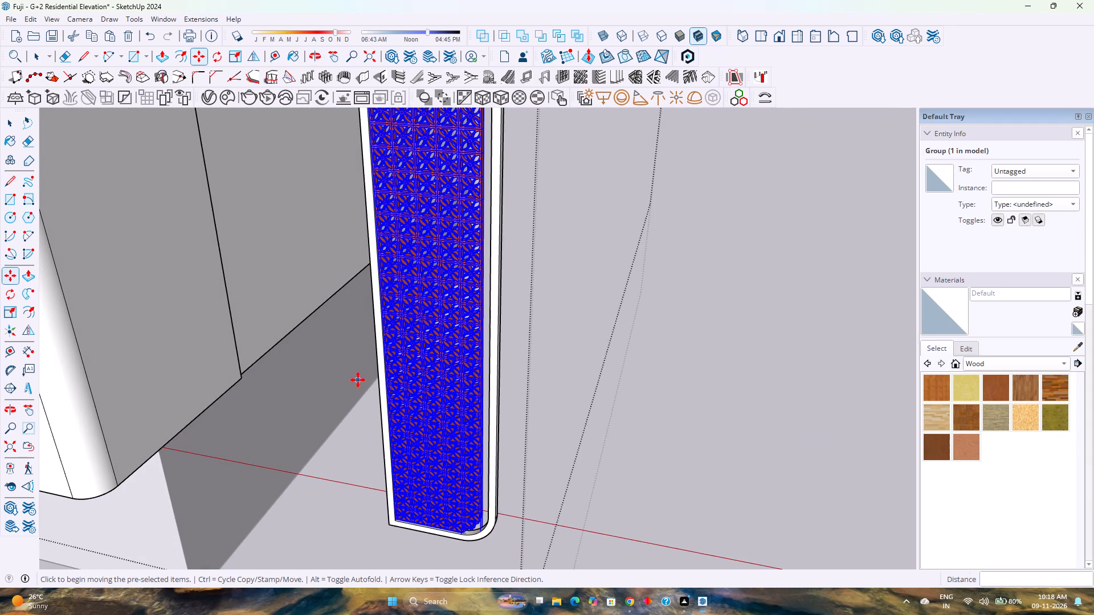
key(s)
scroll(456, 289, up, 1)
scroll(471, 340, up, 9)
scroll(497, 337, down, 3)
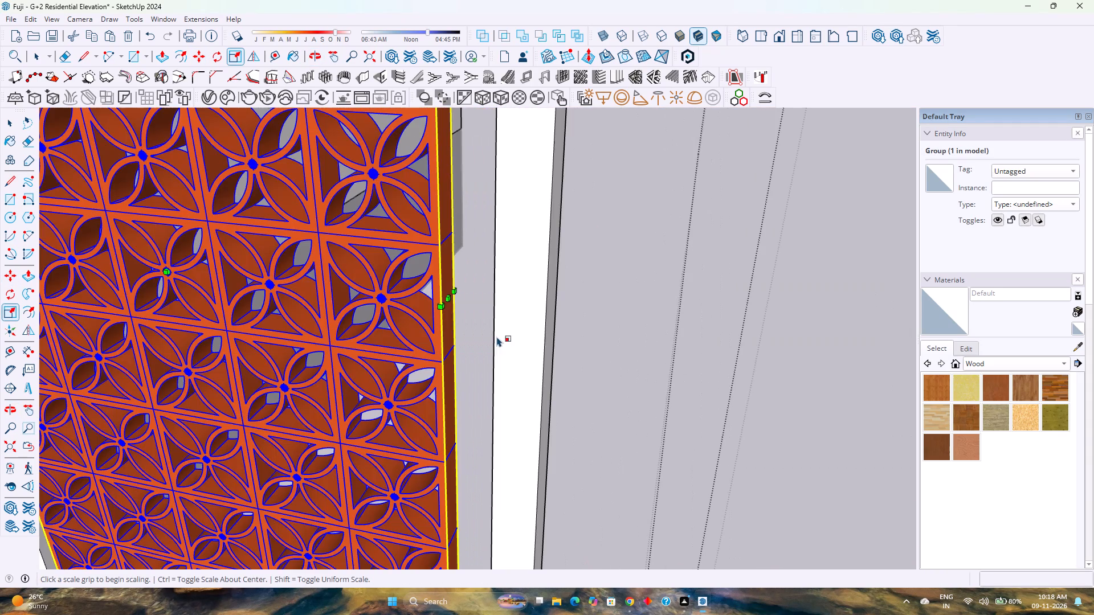
click(449, 303)
click(498, 260)
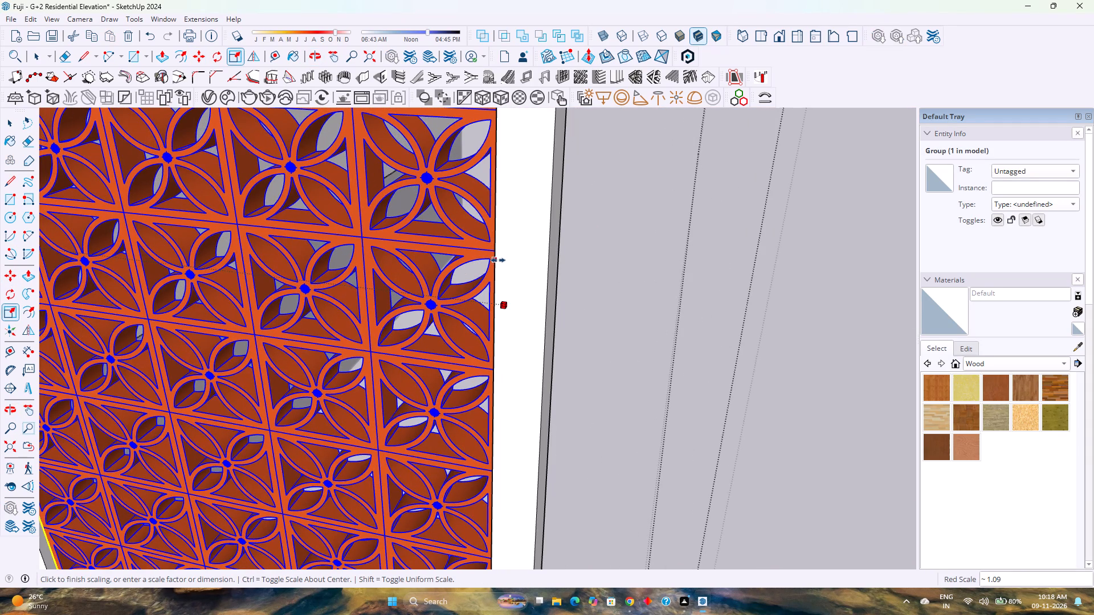
Examine how the jaali screen fits inside the frame, especially around the rounded bottom corner.
scroll(456, 292, down, 20)
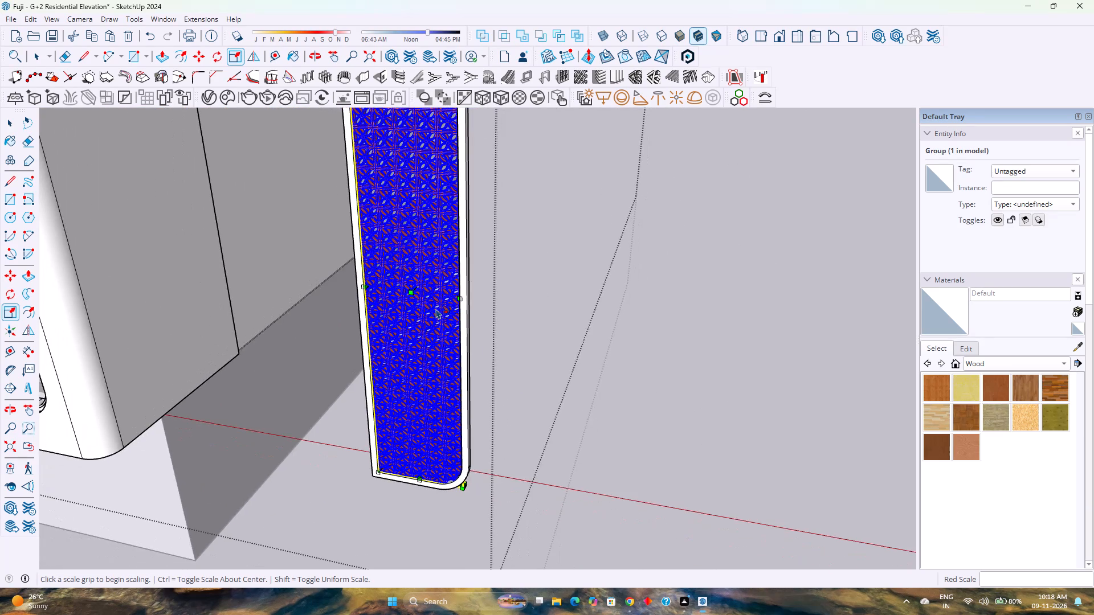
middle_drag(434, 312, 591, 292)
middle_click(591, 292)
scroll(456, 441, up, 6)
middle_drag(443, 439, 421, 352)
middle_click(421, 352)
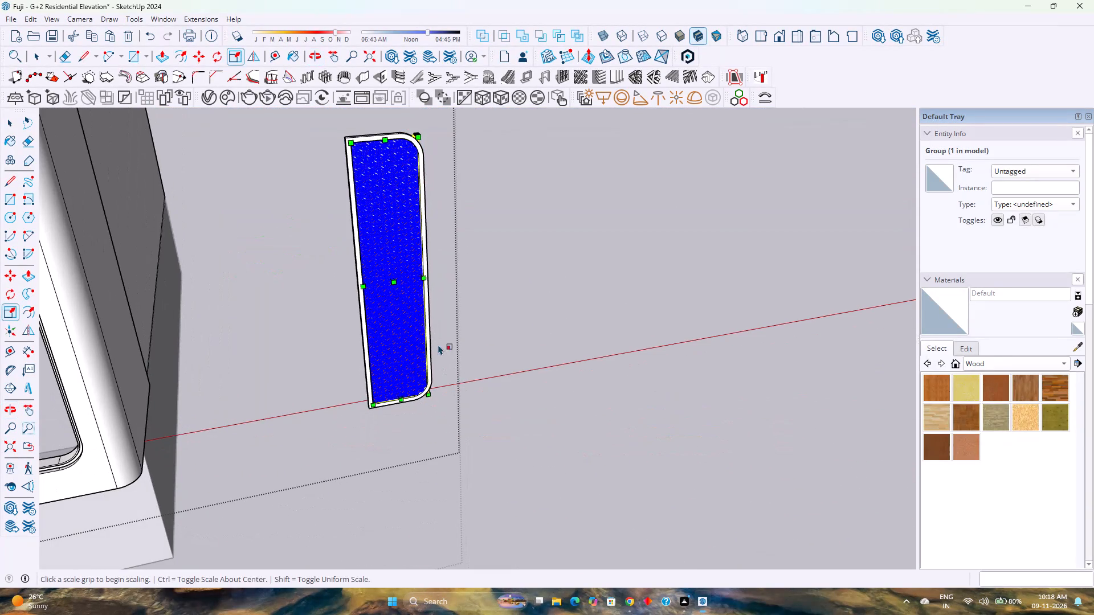
key(space)
scroll(404, 318, up, 6)
scroll(410, 488, up, 1)
scroll(428, 404, up, 6)
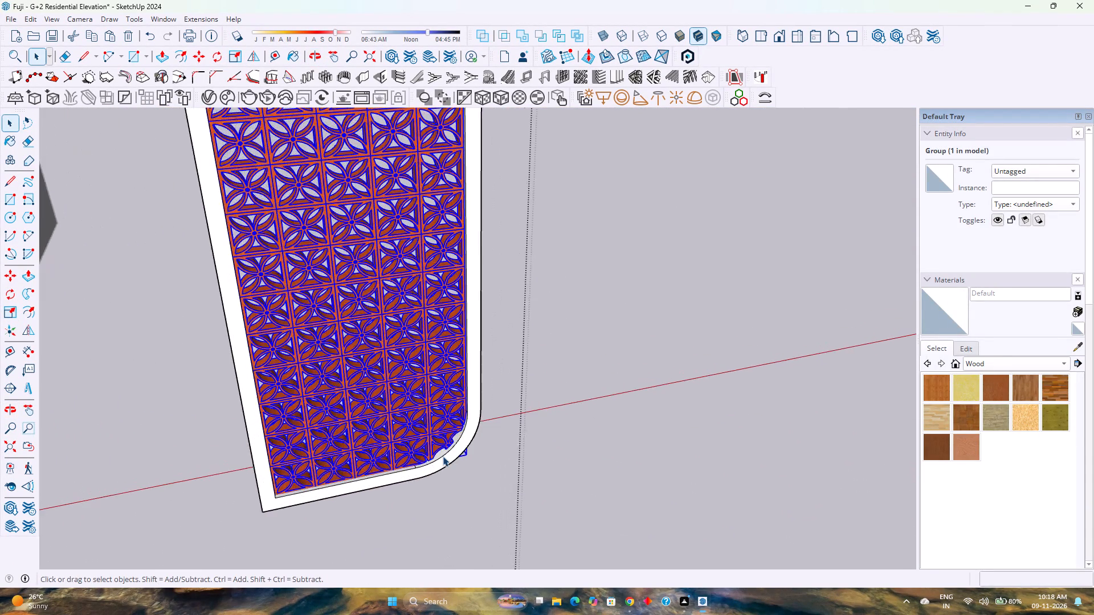
scroll(443, 456, up, 14)
middle_drag(443, 455, 364, 356)
middle_click(364, 355)
middle_click(364, 351)
middle_click(364, 350)
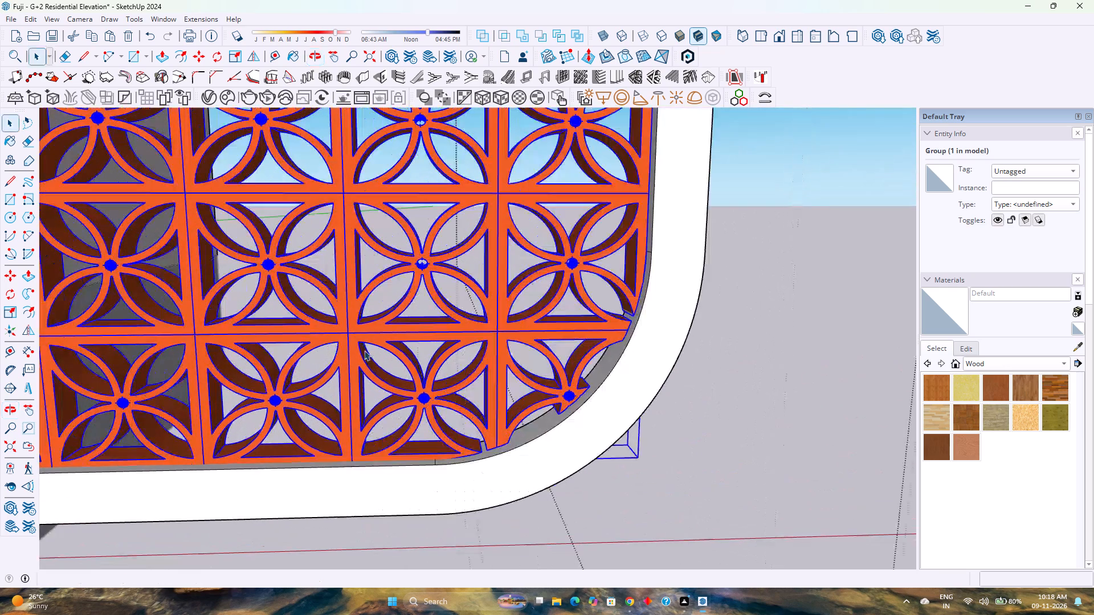
Move the jaali screen slightly by its bottom square corner to line it up with the frame's rear side.
scroll(412, 448, down, 5)
middle_drag(285, 442, 0, 484)
middle_click(0, 484)
middle_drag(339, 445, 106, 460)
middle_click(106, 460)
scroll(541, 284, up, 4)
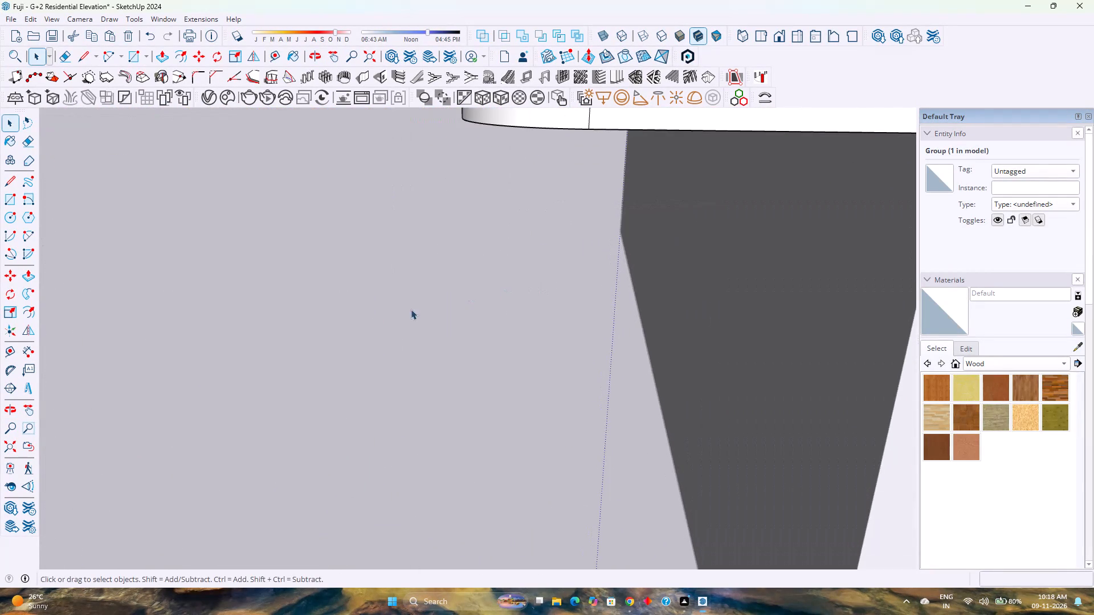
scroll(373, 321, down, 3)
scroll(323, 325, down, 5)
scroll(213, 328, up, 10)
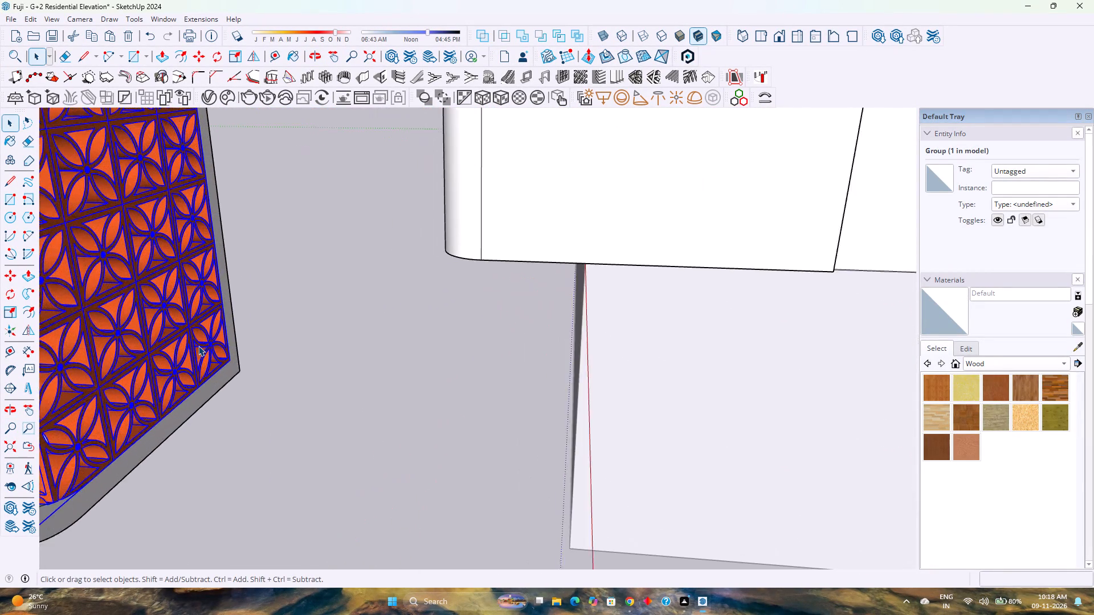
scroll(198, 346, up, 20)
scroll(198, 346, up, 1)
key(m)
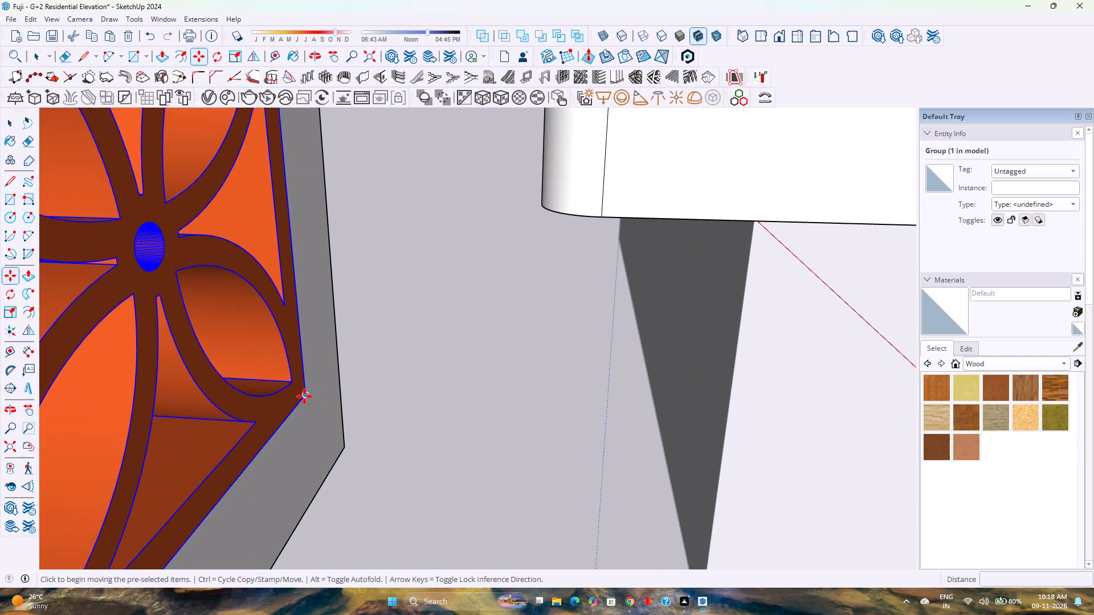
click(304, 396)
click(283, 383)
Move the jaali screen 1" inward from the frame's rear face, starting at the bottom square corner.
scroll(281, 386, up, 1)
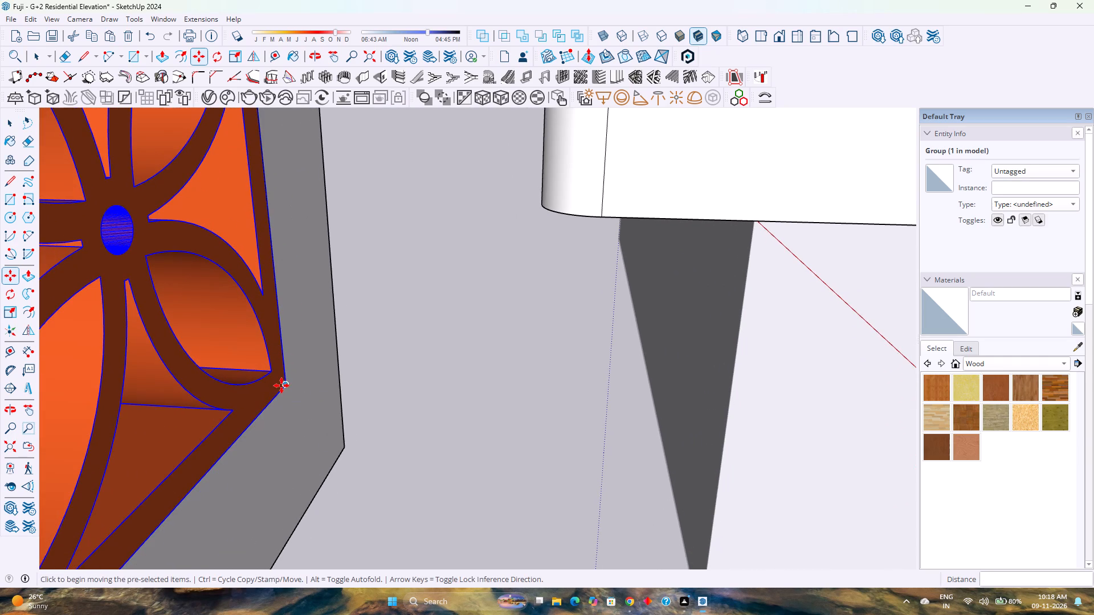
scroll(281, 386, up, 10)
middle_drag(289, 382, 72, 409)
scroll(348, 392, down, 11)
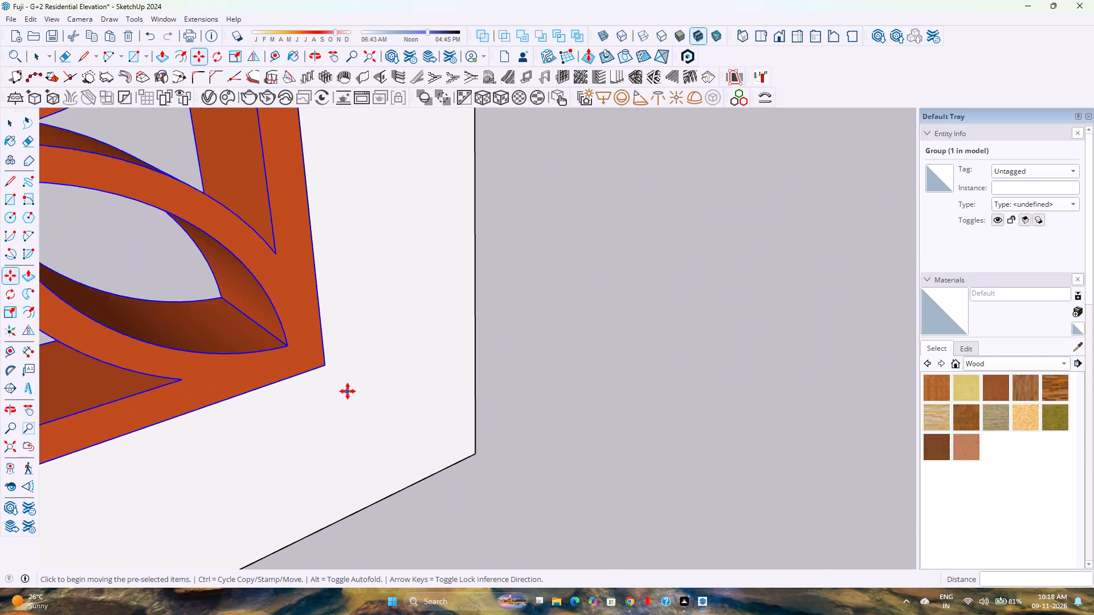
scroll(348, 391, down, 13)
scroll(591, 393, down, 5)
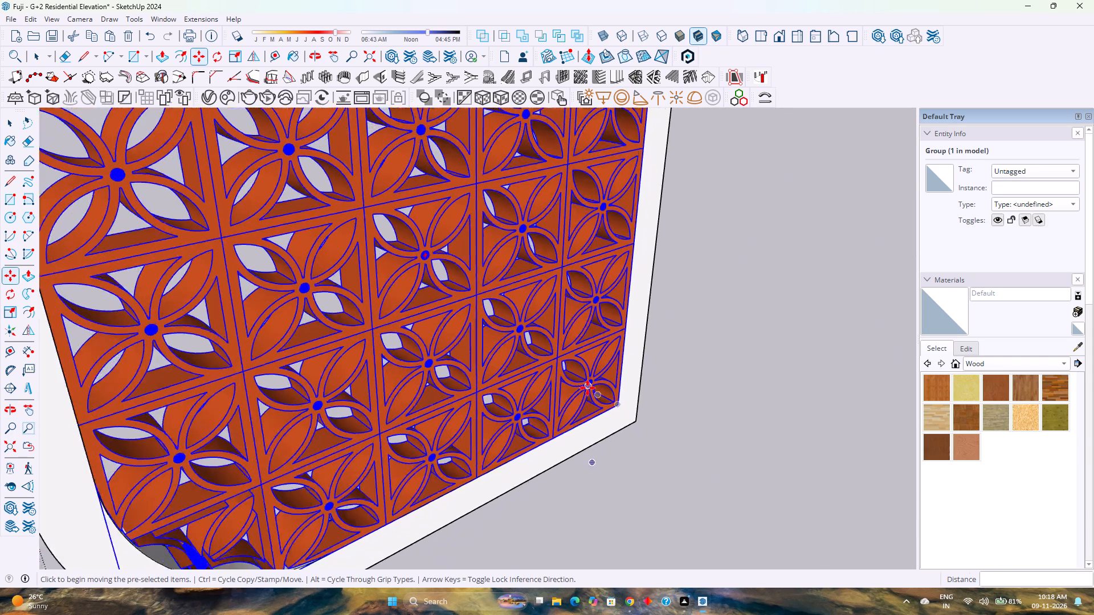
scroll(587, 388, down, 4)
middle_drag(565, 399, 398, 402)
middle_click(398, 402)
scroll(625, 417, up, 5)
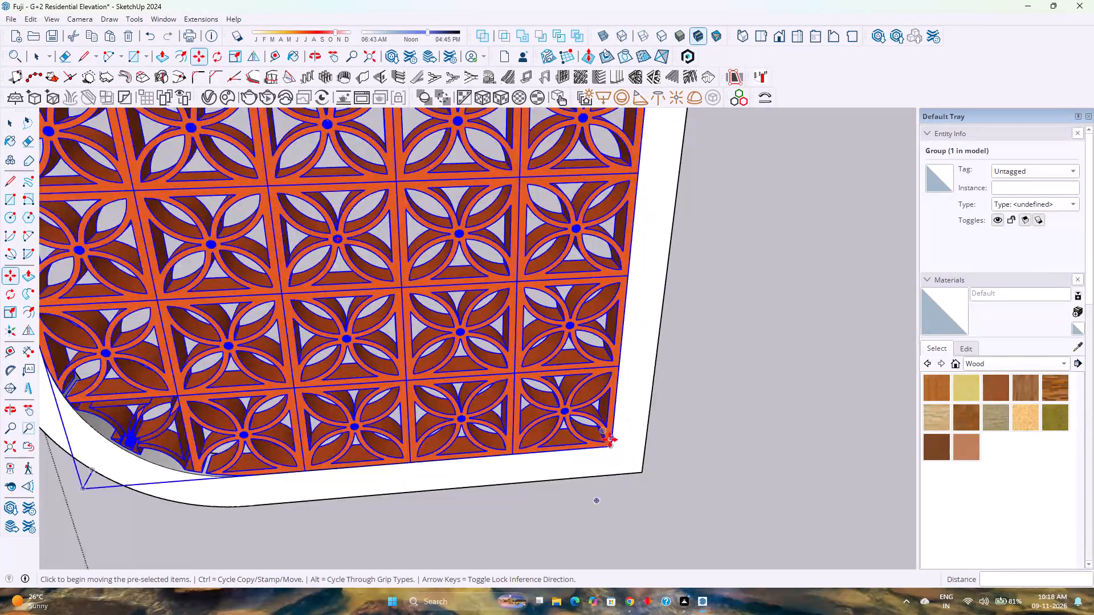
scroll(610, 440, up, 8)
click(617, 446)
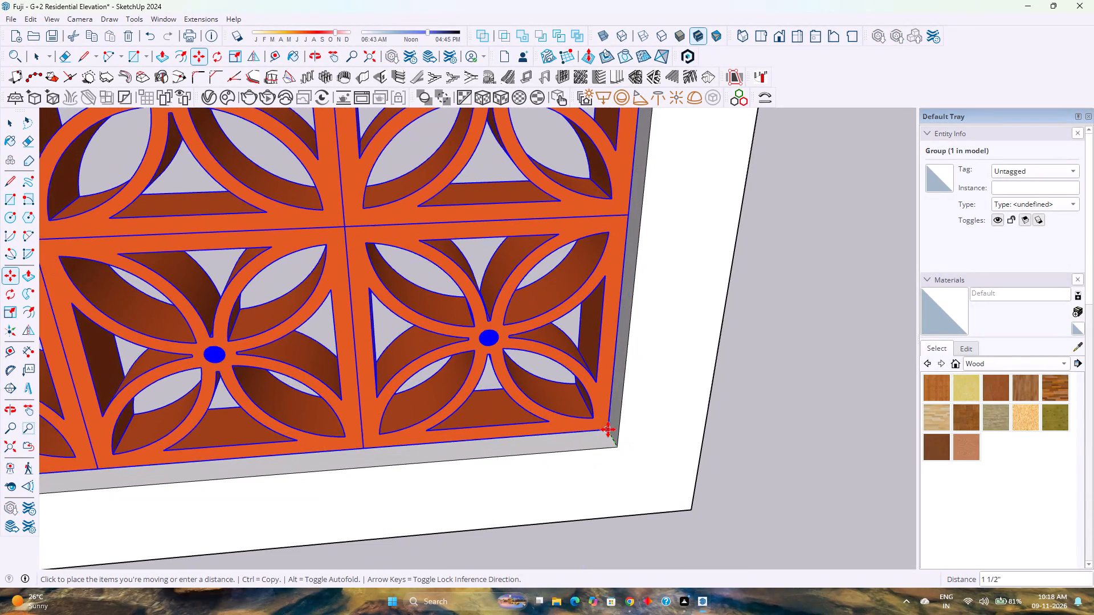
key(1)
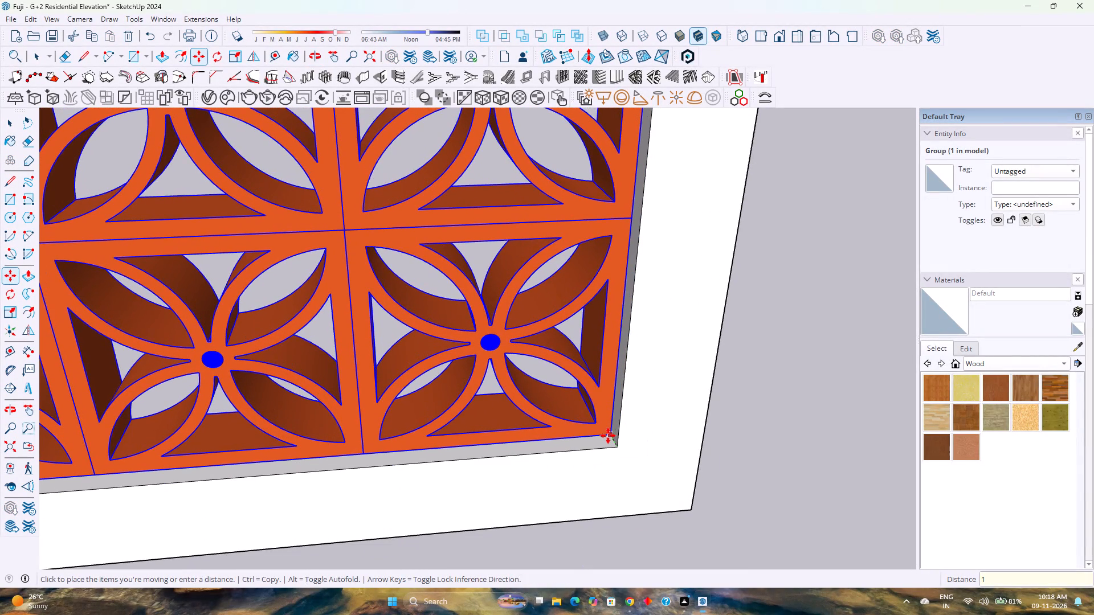
key(Return)
Scale the jaali screen's thickness along the green axis by a factor of 0.5.
scroll(608, 436, down, 5)
middle_drag(513, 434, 896, 481)
middle_click(905, 479)
scroll(905, 479, down, 4)
scroll(801, 451, down, 3)
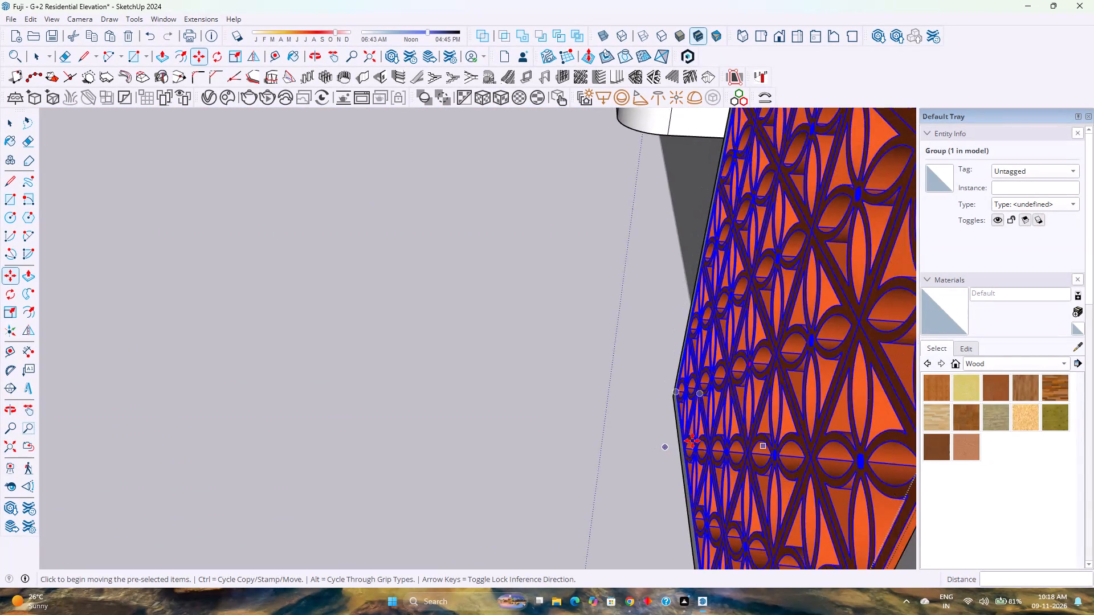
middle_drag(688, 440, 883, 447)
shift+middle_drag(688, 399, 475, 512)
scroll(484, 479, down, 7)
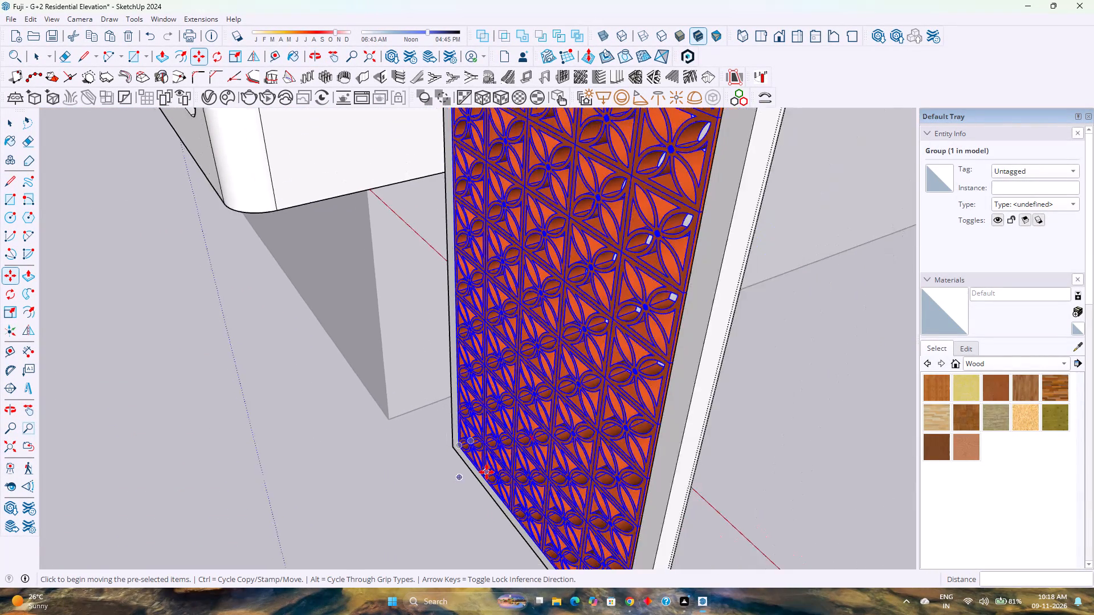
scroll(487, 472, down, 6)
key(s)
scroll(529, 348, down, 4)
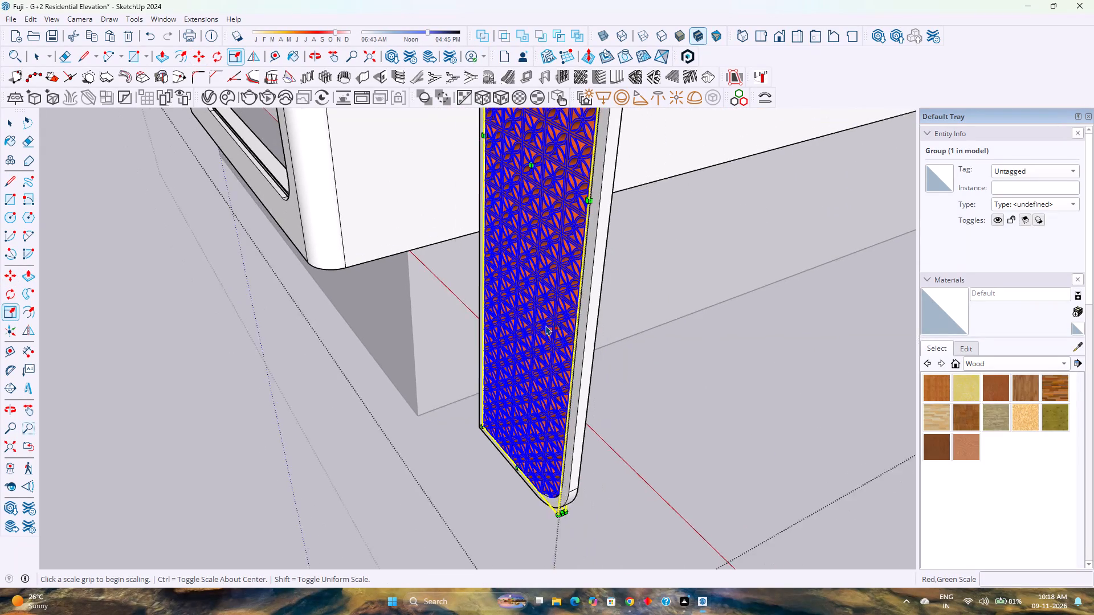
scroll(546, 325, down, 5)
shift+middle_drag(546, 280, 562, 497)
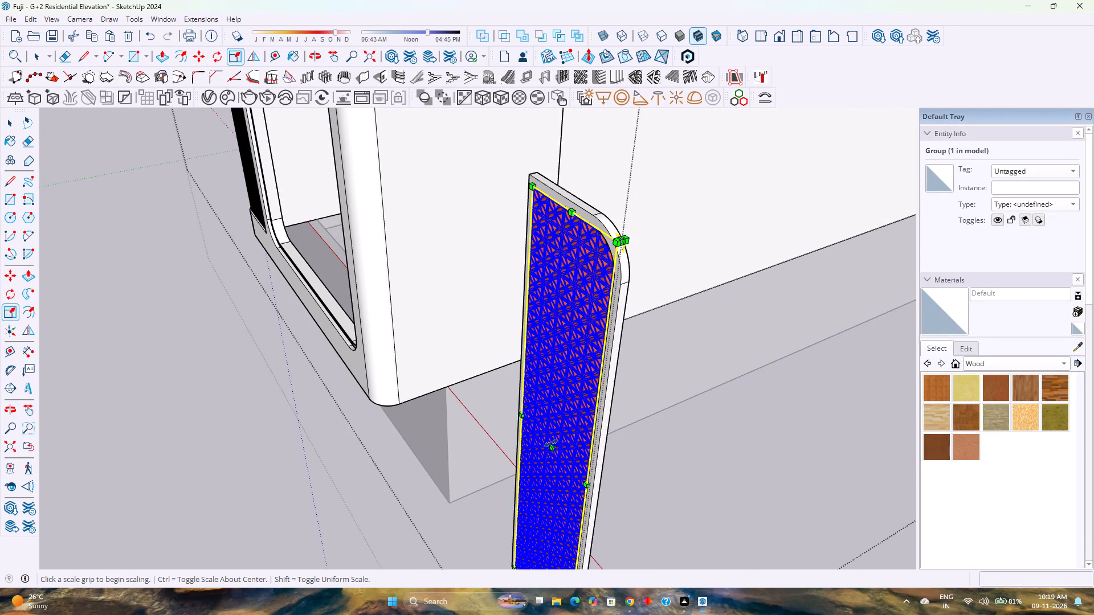
click(551, 444)
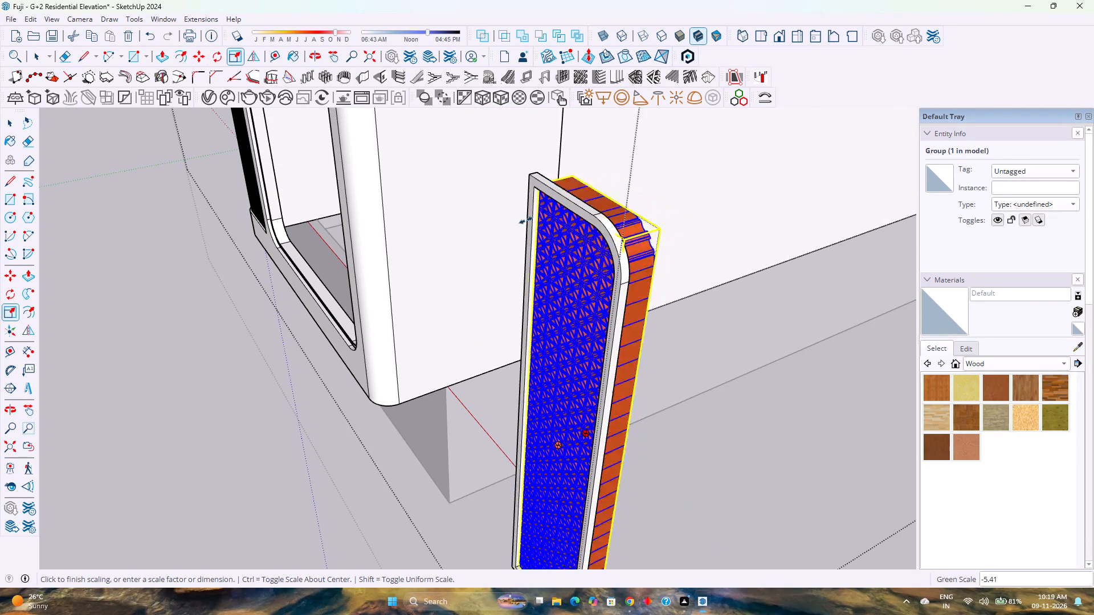
scroll(528, 218, up, 13)
scroll(533, 211, up, 8)
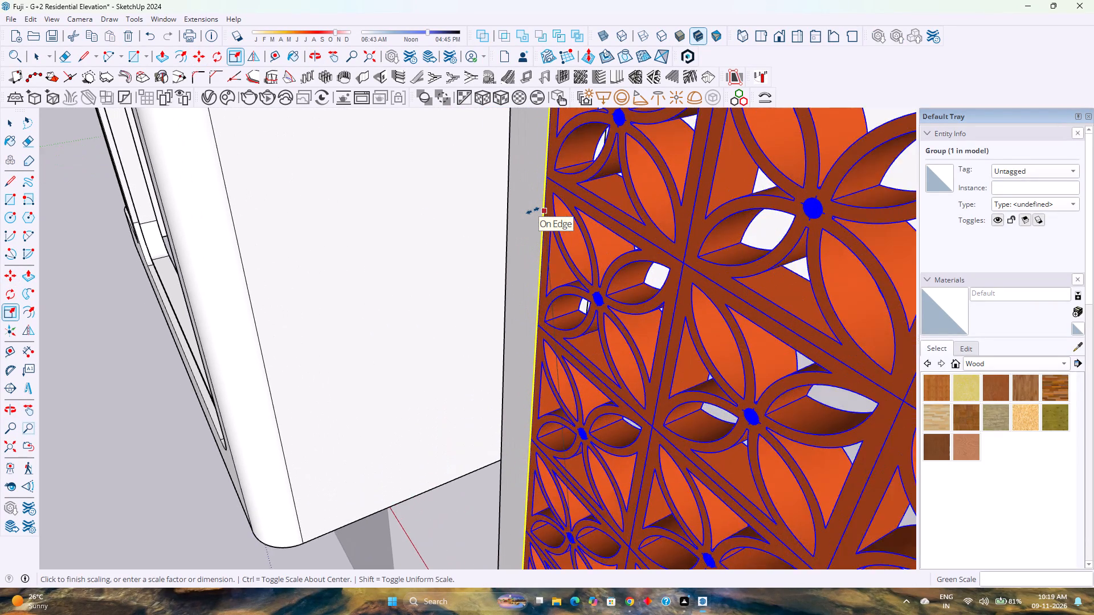
scroll(533, 211, up, 11)
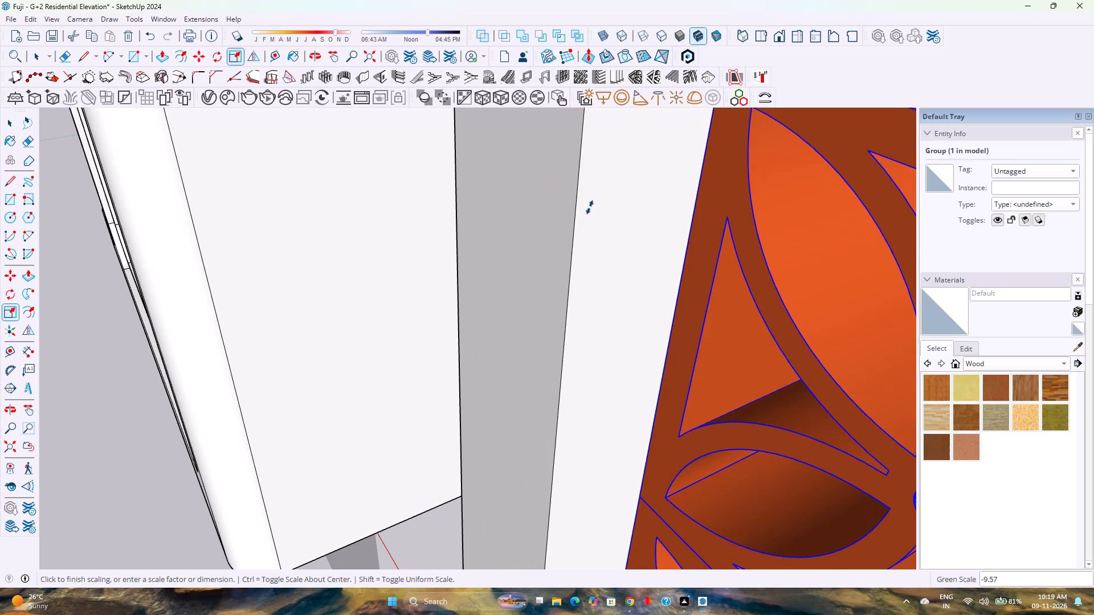
scroll(590, 207, down, 4)
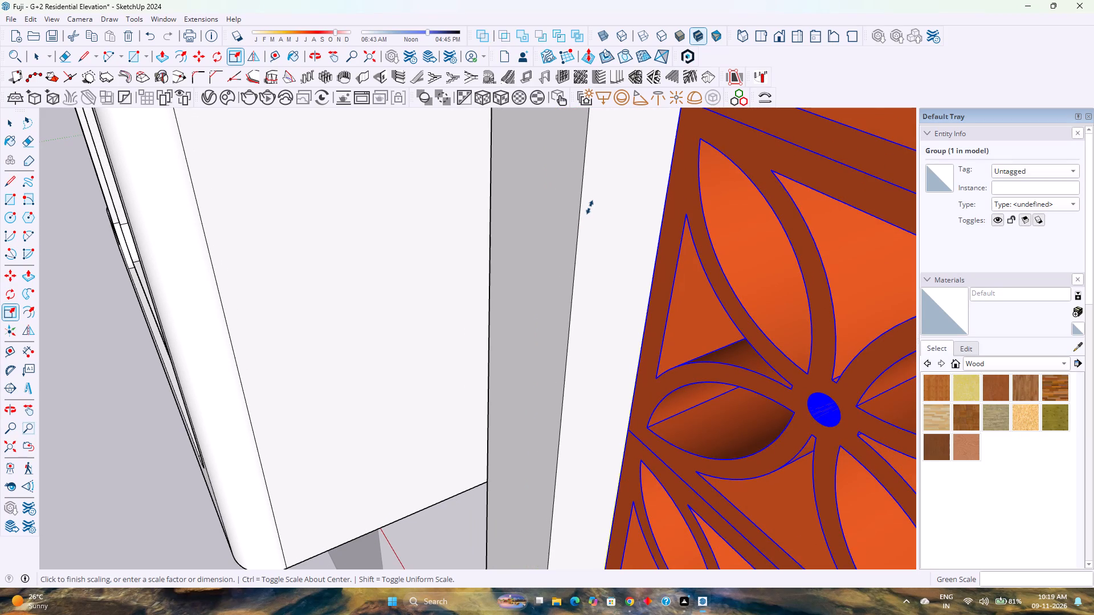
text(0.5)
key(Return)
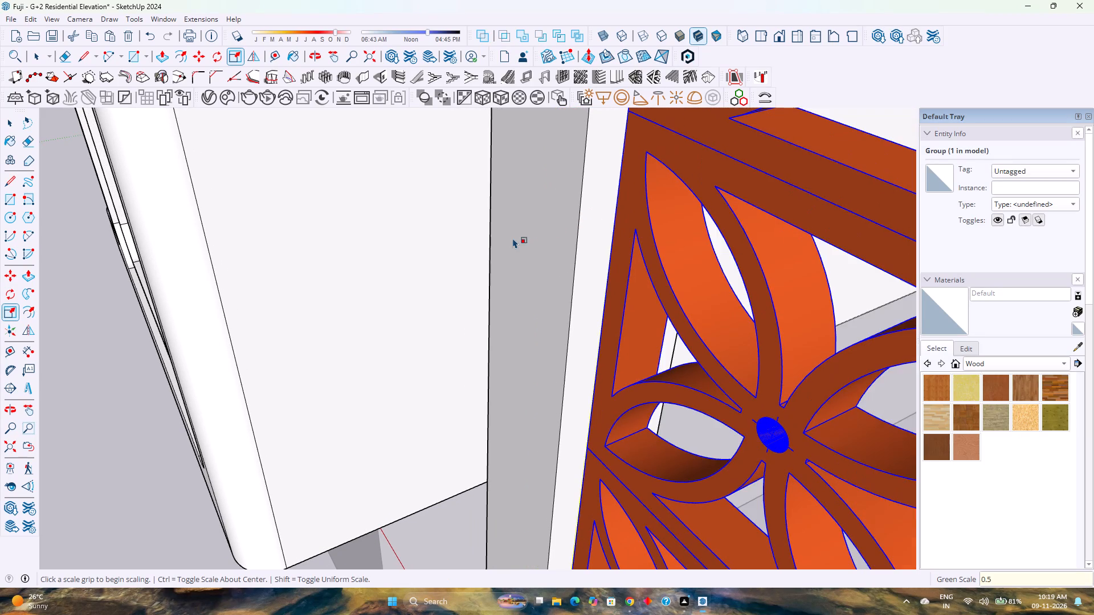
Examine the thinned jaali screen and its side frame from several sides of the window wall block.
scroll(508, 246, down, 20)
scroll(508, 246, down, 5)
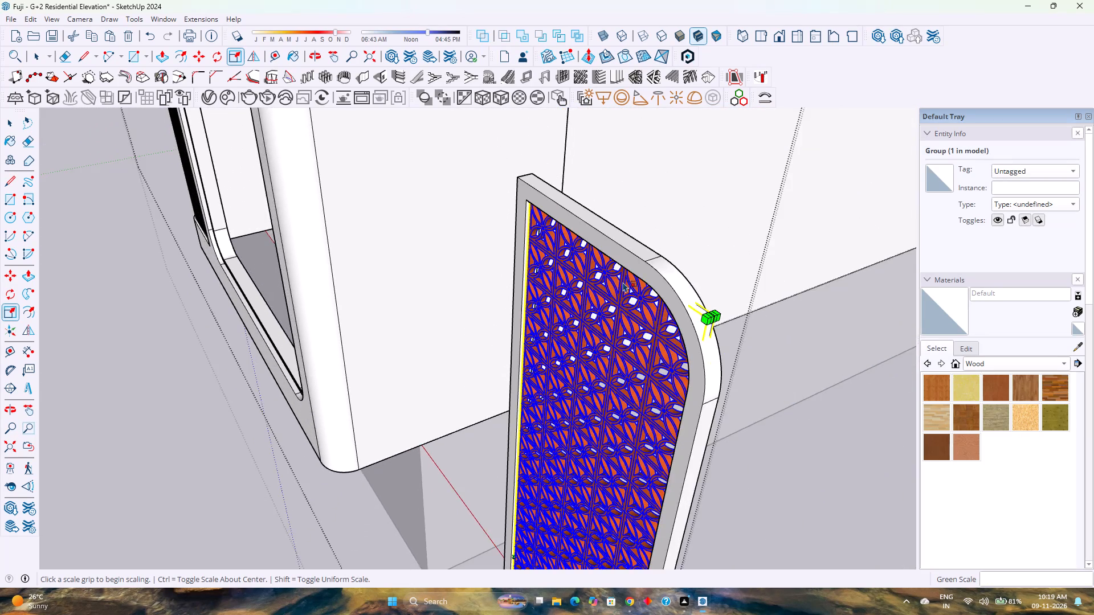
middle_drag(623, 282, 392, 248)
scroll(391, 248, down, 4)
middle_drag(606, 306, 464, 280)
middle_click(463, 280)
scroll(460, 279, down, 5)
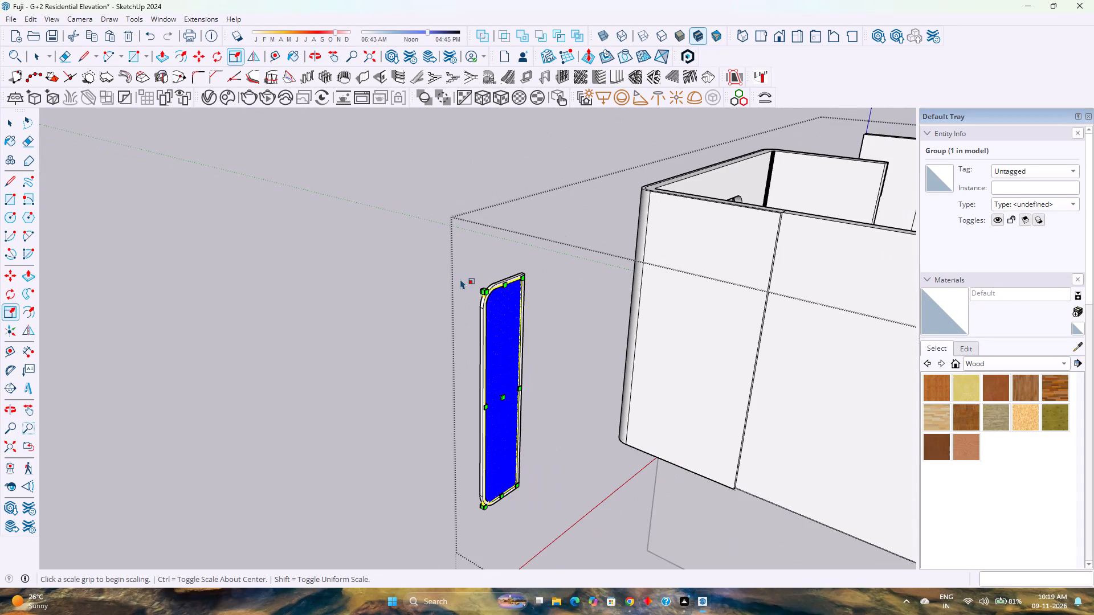
key(space)
key(Escape)
middle_drag(454, 284, 768, 316)
middle_drag(773, 315, 778, 314)
scroll(767, 297, up, 2)
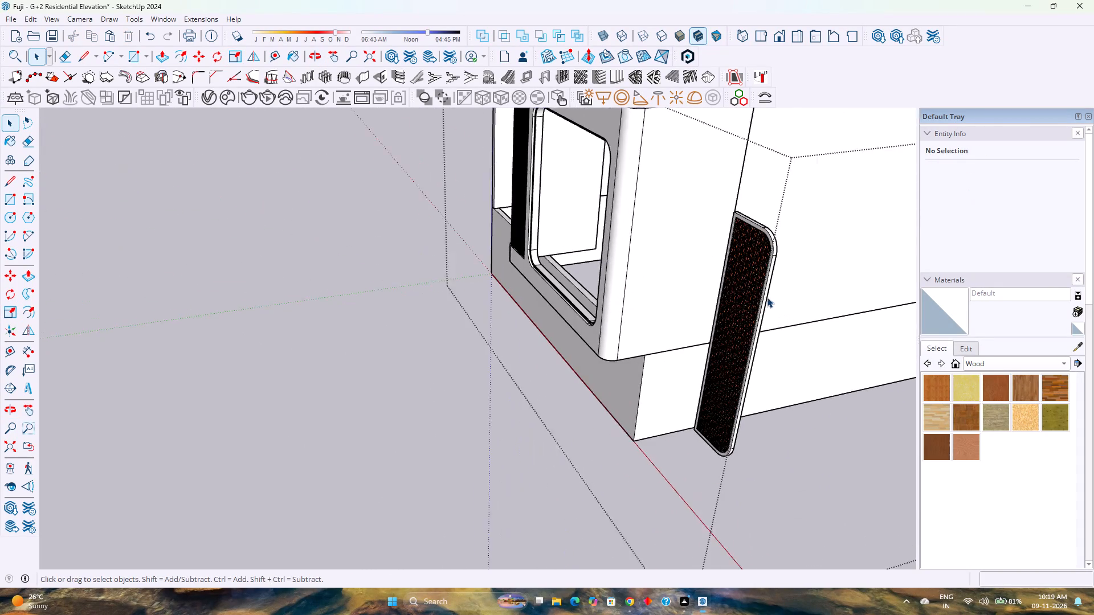
scroll(767, 297, up, 7)
shift+middle_drag(752, 282, 578, 384)
middle_drag(553, 382, 919, 336)
scroll(785, 301, down, 9)
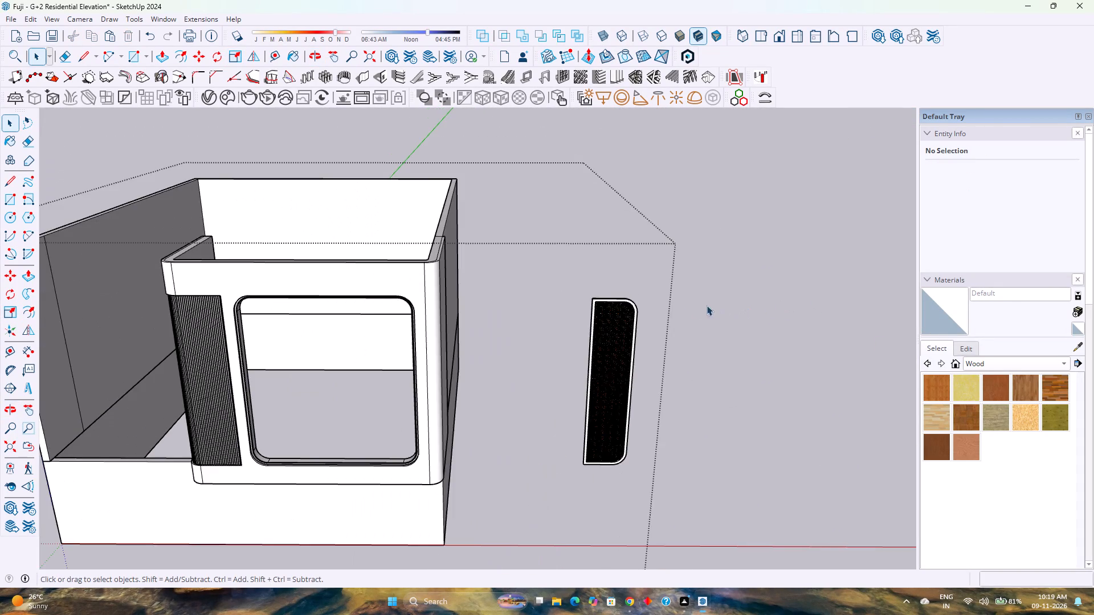
Offset the outer edge of the rounded side frame's front face 2" inward.
scroll(658, 322, up, 9)
scroll(609, 289, up, 9)
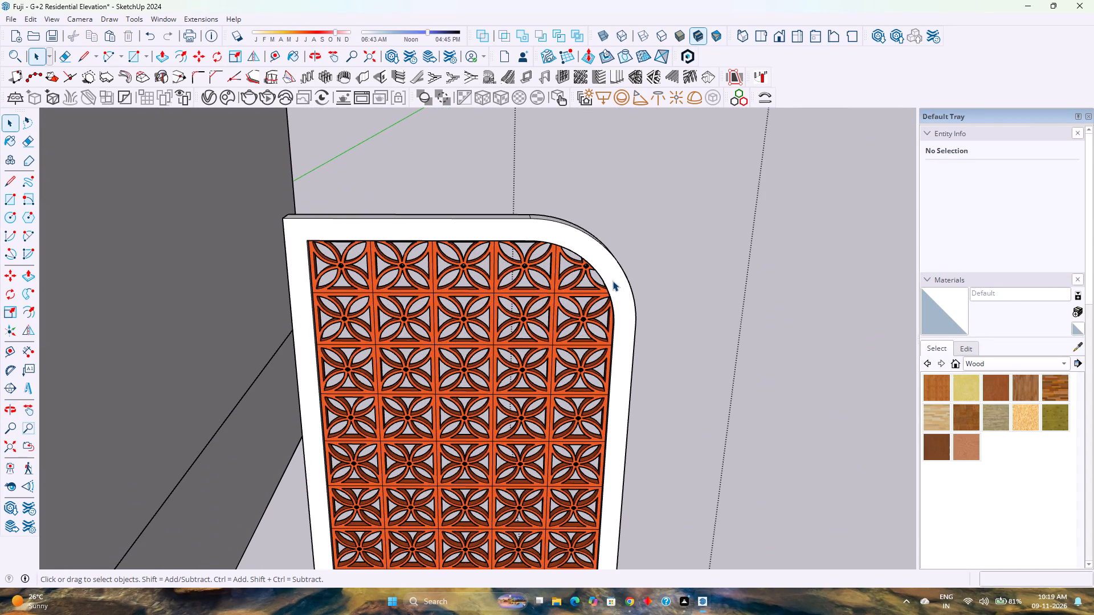
click(613, 281)
click(613, 281)
click(613, 281)
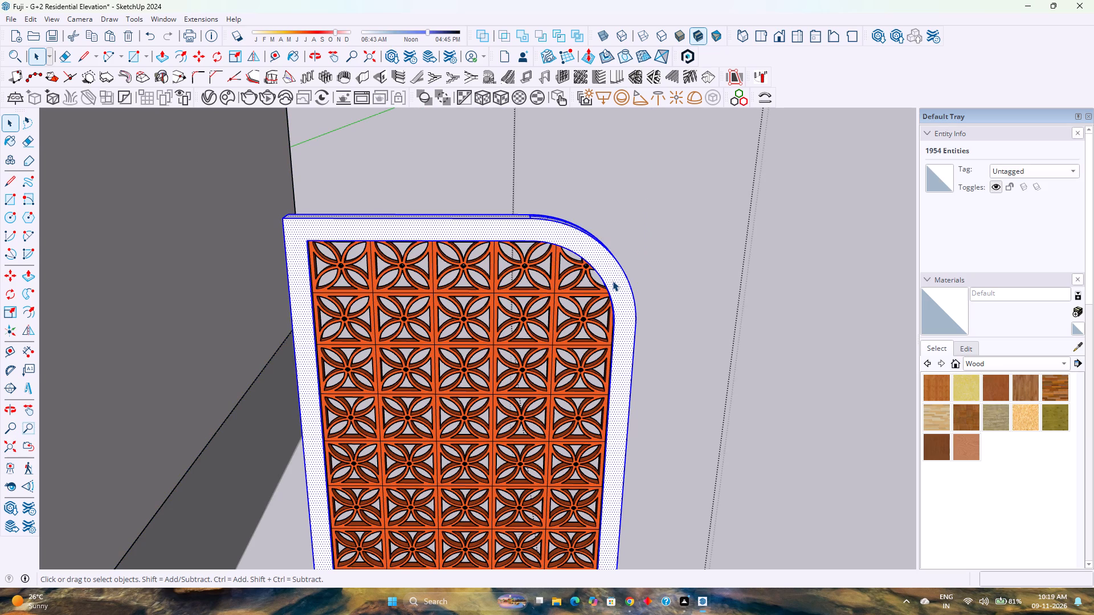
click(613, 281)
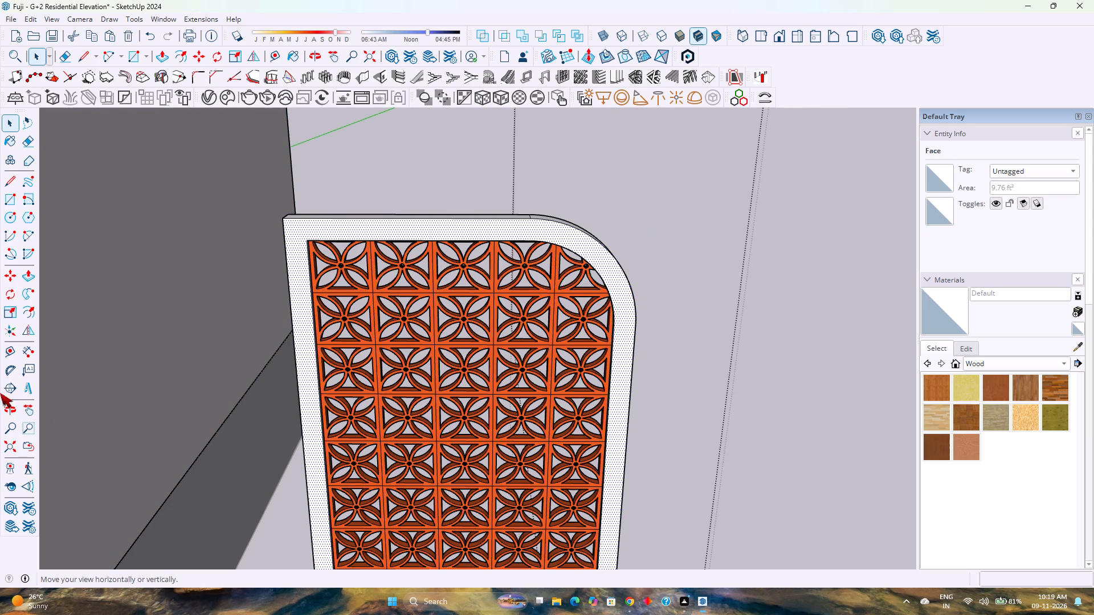
click(279, 55)
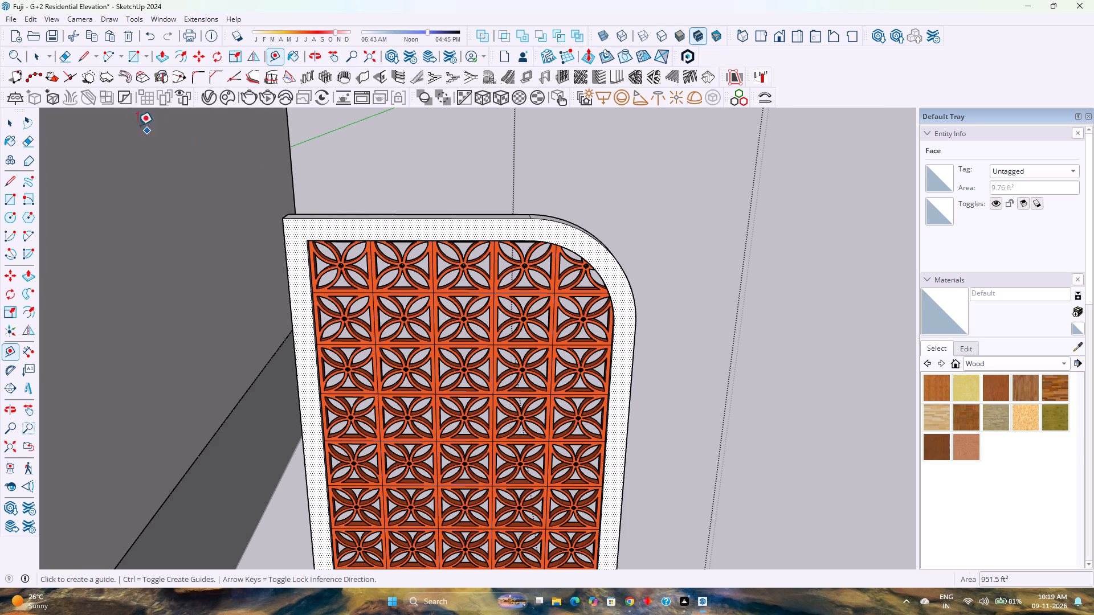
click(183, 56)
click(335, 216)
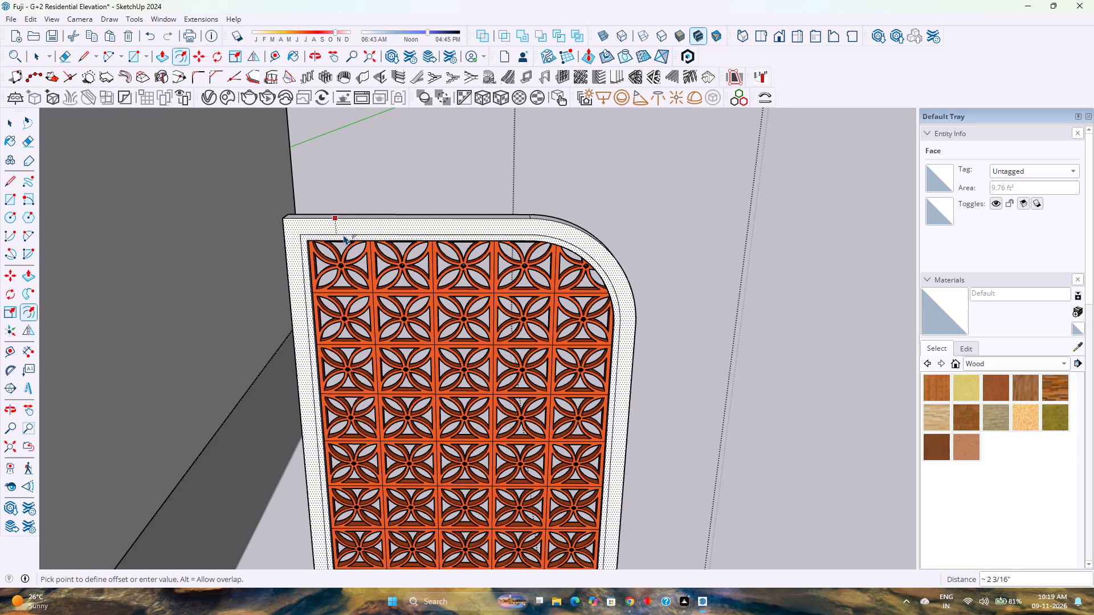
key(2)
key(Return)
key(space)
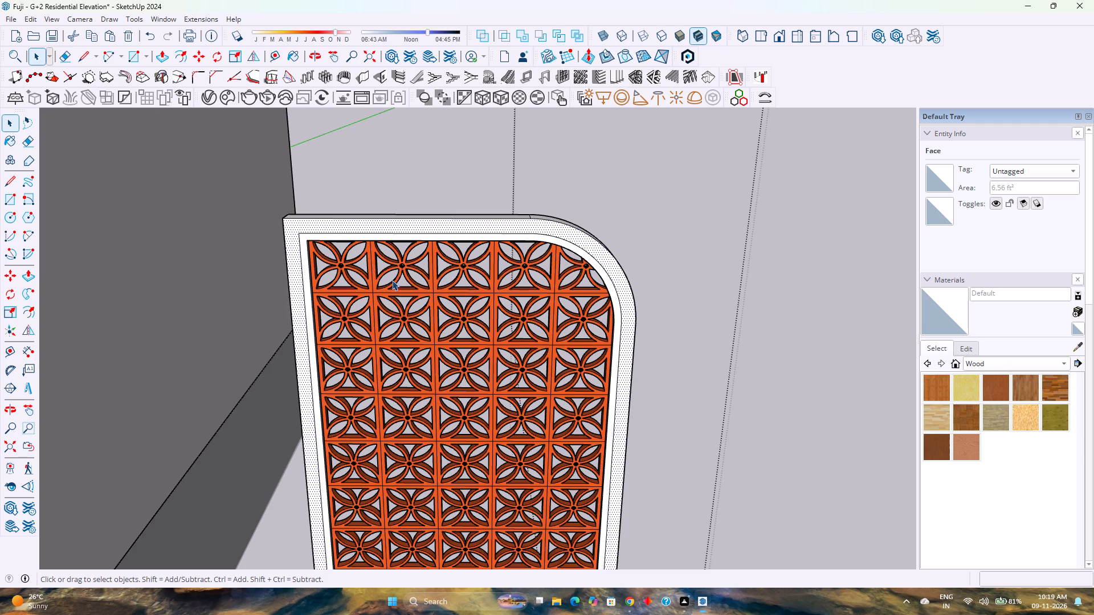
Push the inner strip of the frame's front face back 3" through the frame's thickness to slim the border.
scroll(395, 289, up, 4)
click(451, 210)
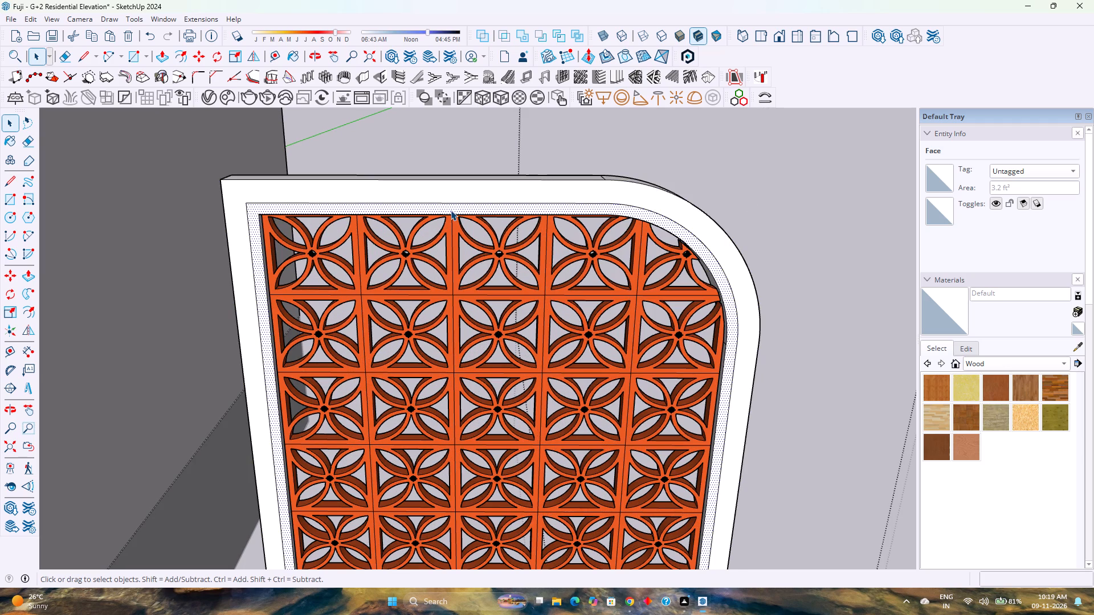
key(p)
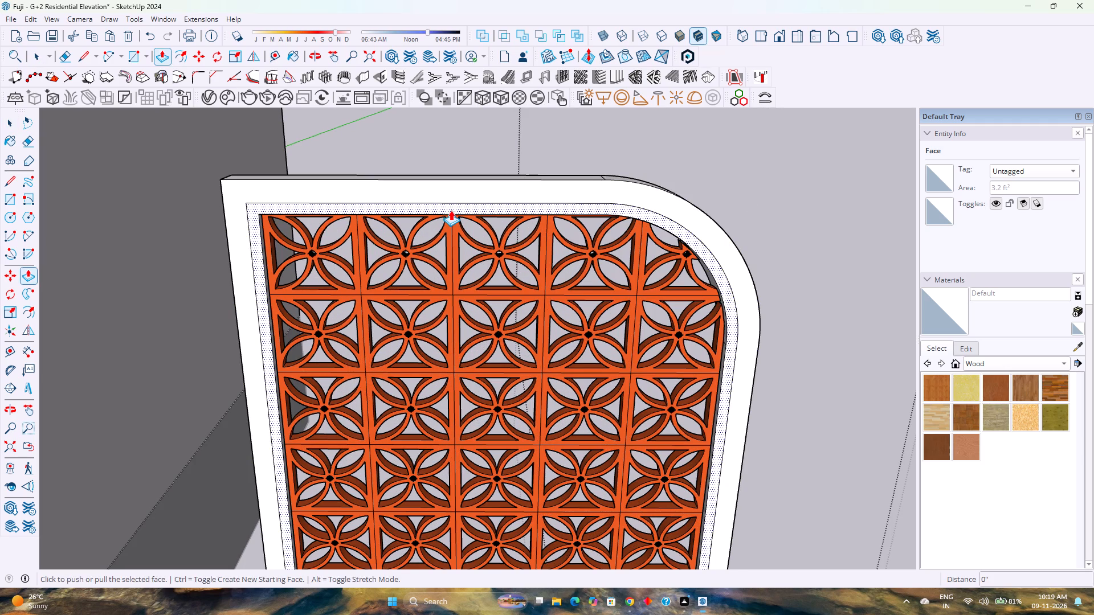
click(451, 210)
middle_drag(464, 184, 587, 355)
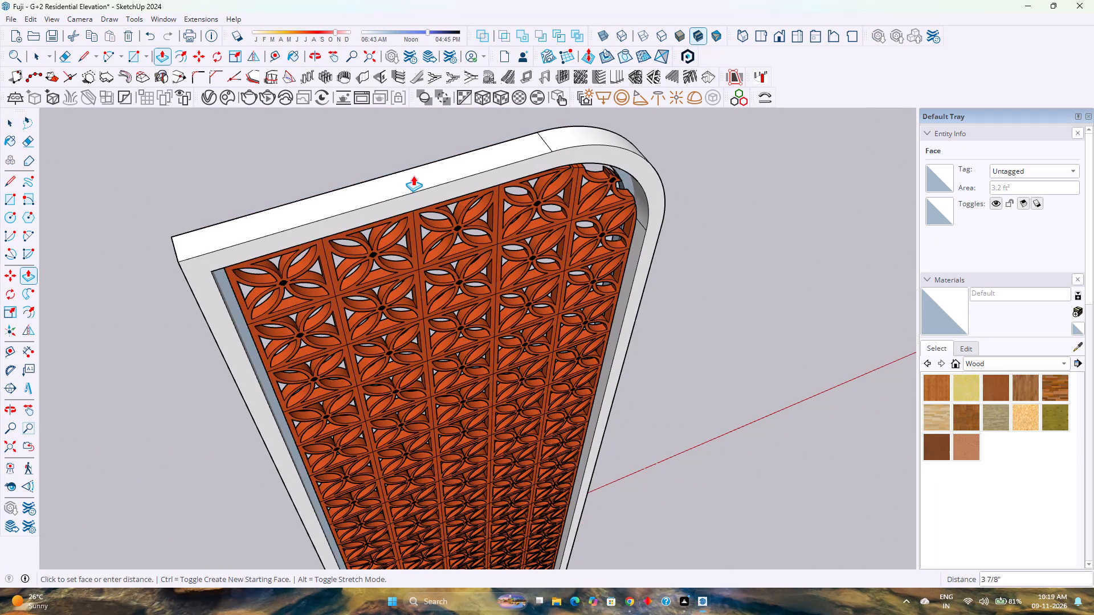
click(413, 168)
scroll(397, 290, down, 3)
middle_drag(393, 300, 346, 255)
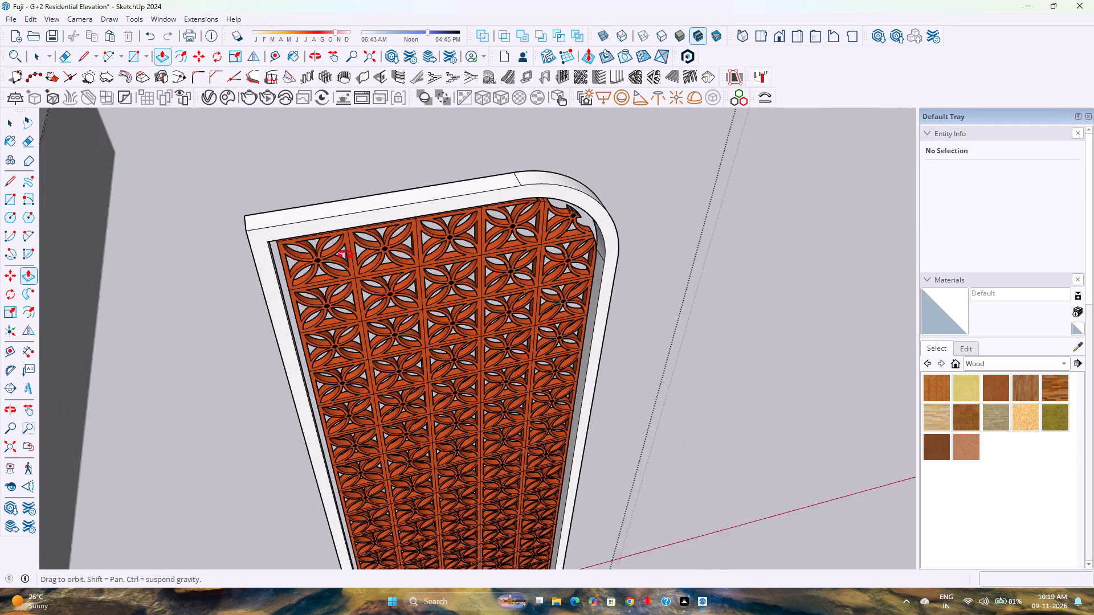
middle_drag(346, 255, 343, 249)
scroll(342, 245, down, 19)
middle_drag(438, 371, 329, 239)
middle_click(329, 239)
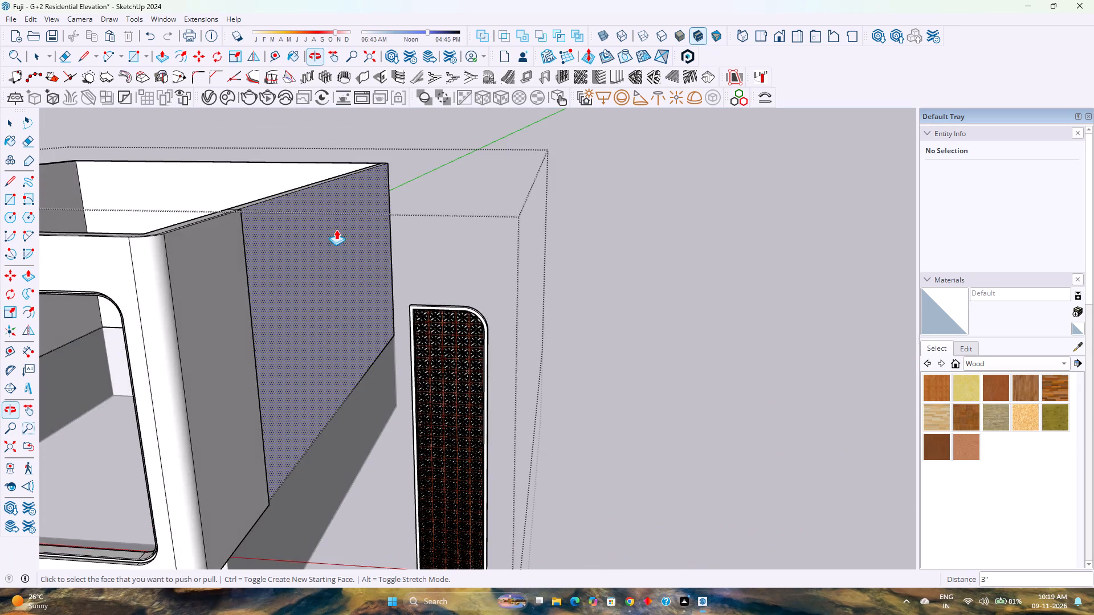
scroll(389, 298, down, 6)
Scale the jaali screen along the blue axis from its bottom edge down to the frame's inner bottom edge.
key(space)
scroll(402, 351, up, 4)
click(405, 346)
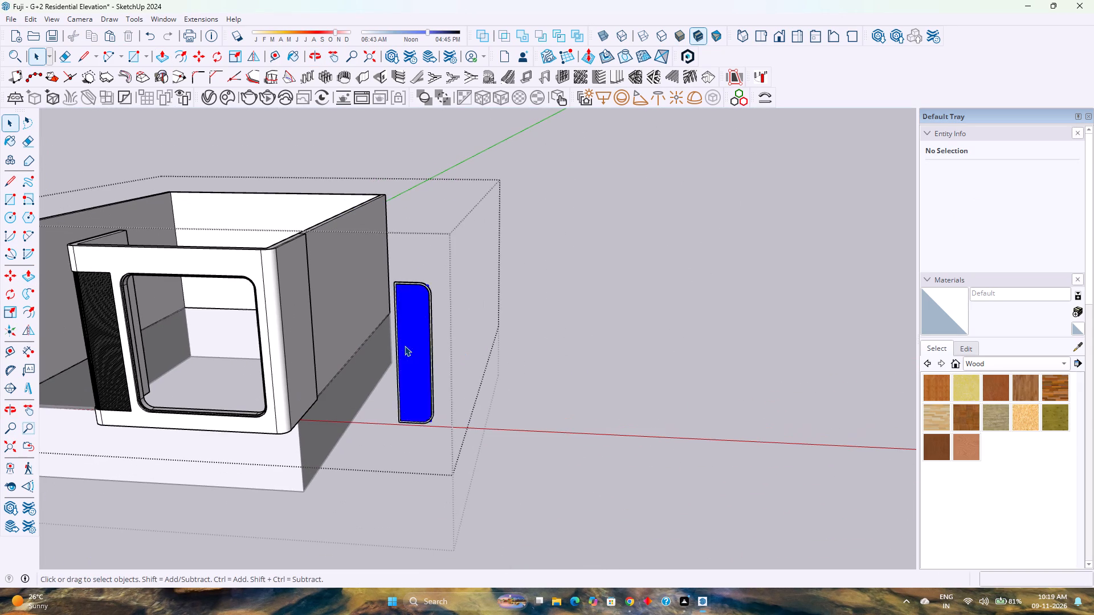
scroll(405, 345, up, 8)
scroll(369, 392, up, 20)
scroll(369, 392, up, 1)
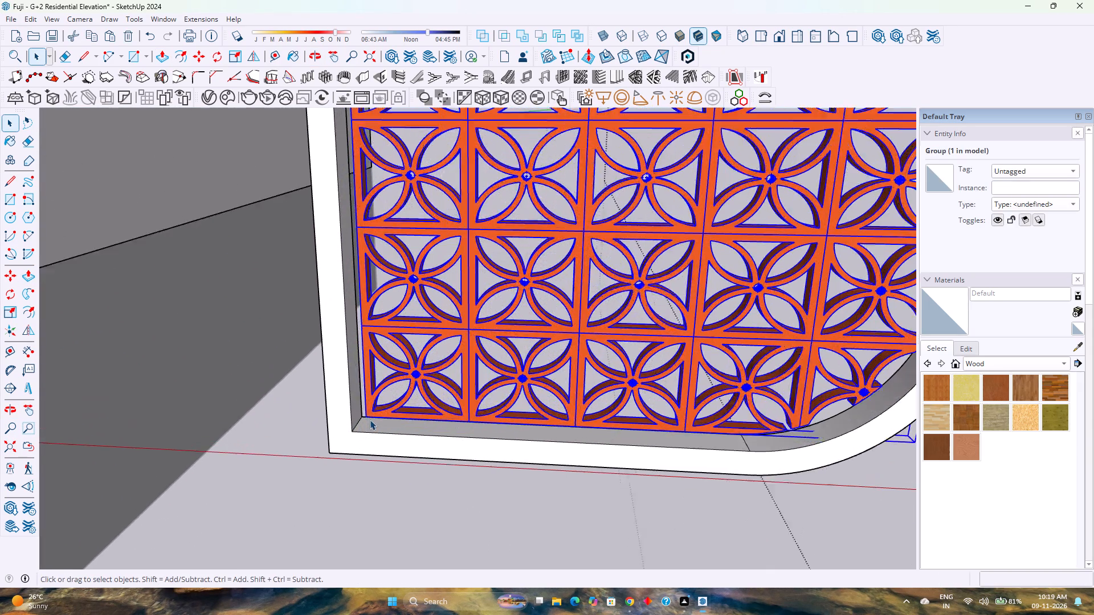
scroll(370, 420, up, 5)
key(m)
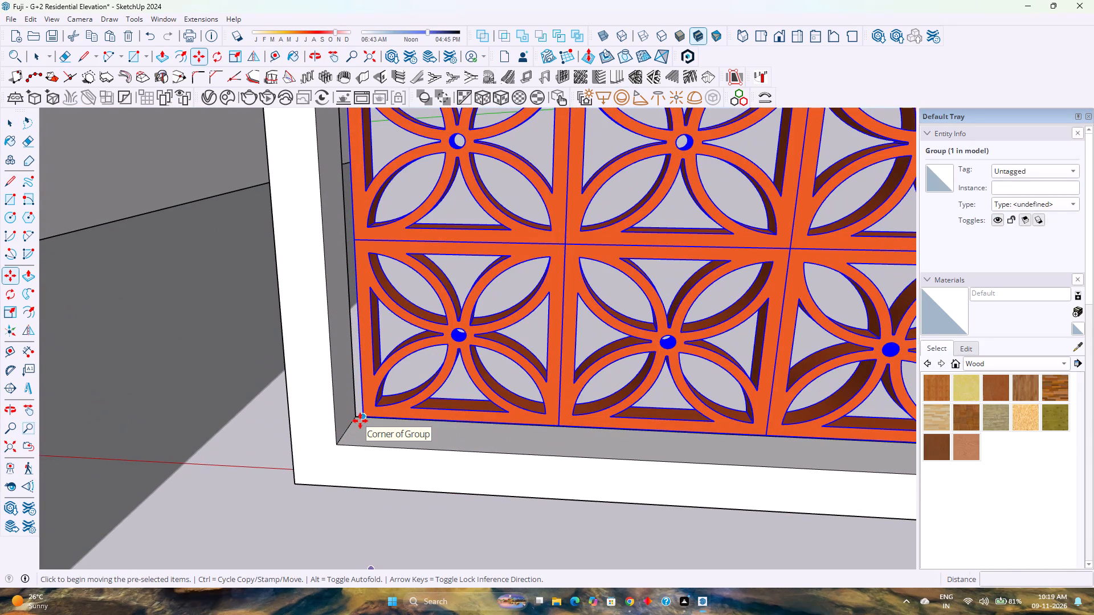
scroll(360, 421, down, 11)
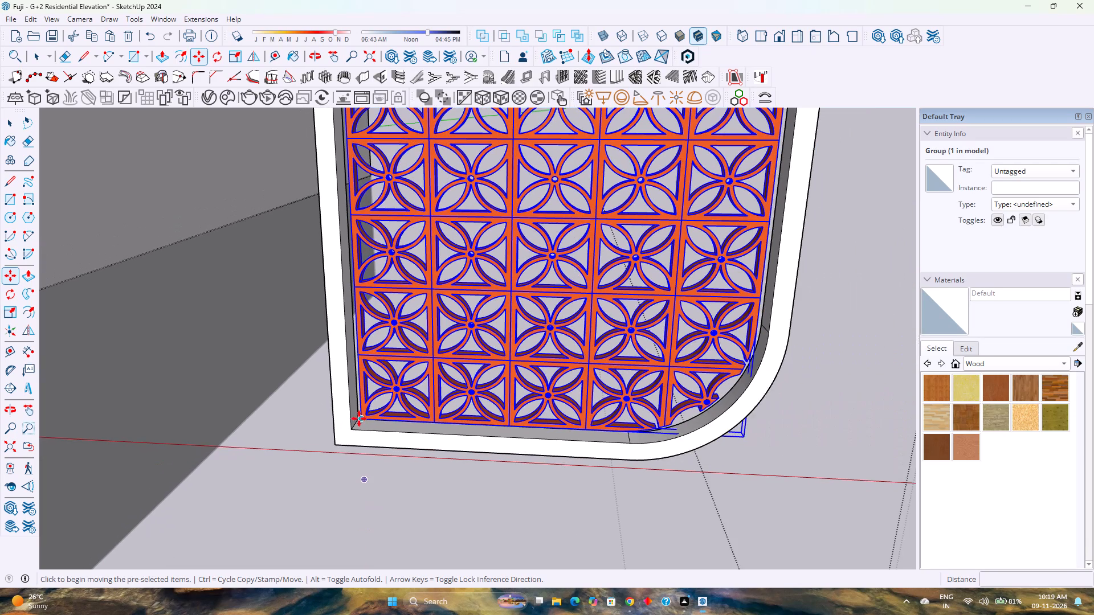
shift+middle_drag(421, 342, 380, 436)
scroll(379, 430, down, 5)
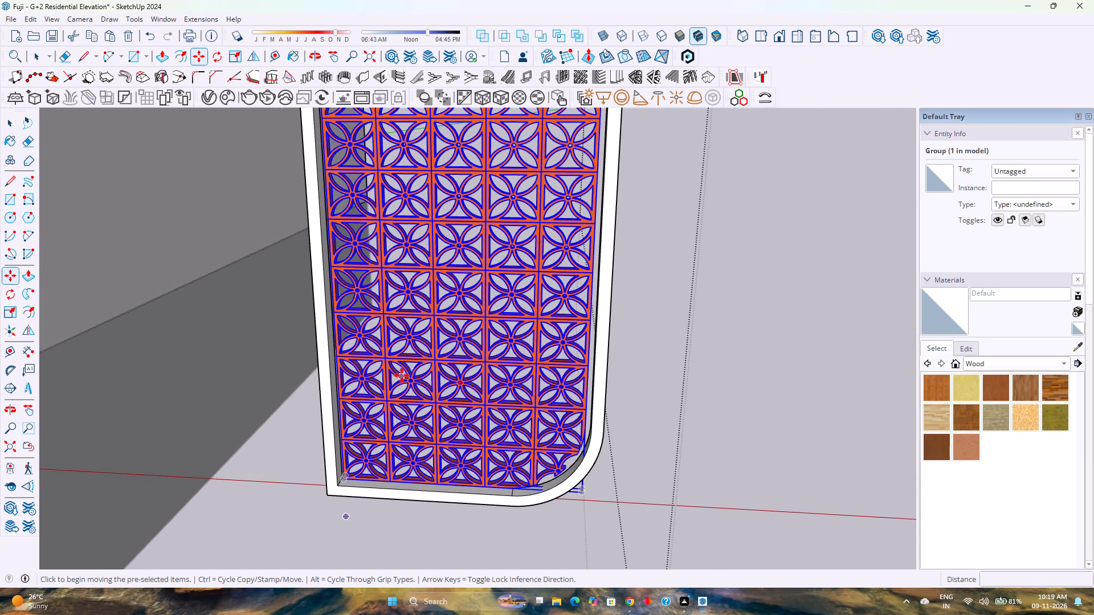
key(s)
scroll(457, 489, up, 4)
middle_drag(457, 489, 453, 356)
scroll(443, 462, up, 4)
scroll(443, 464, down, 4)
scroll(454, 497, up, 4)
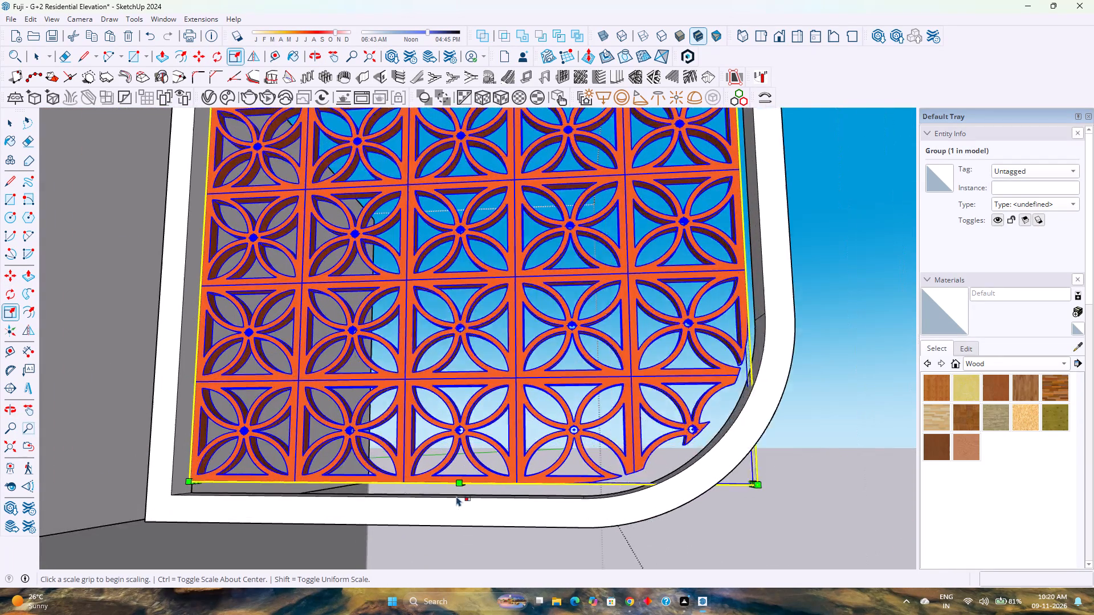
scroll(456, 496, up, 4)
scroll(463, 493, down, 3)
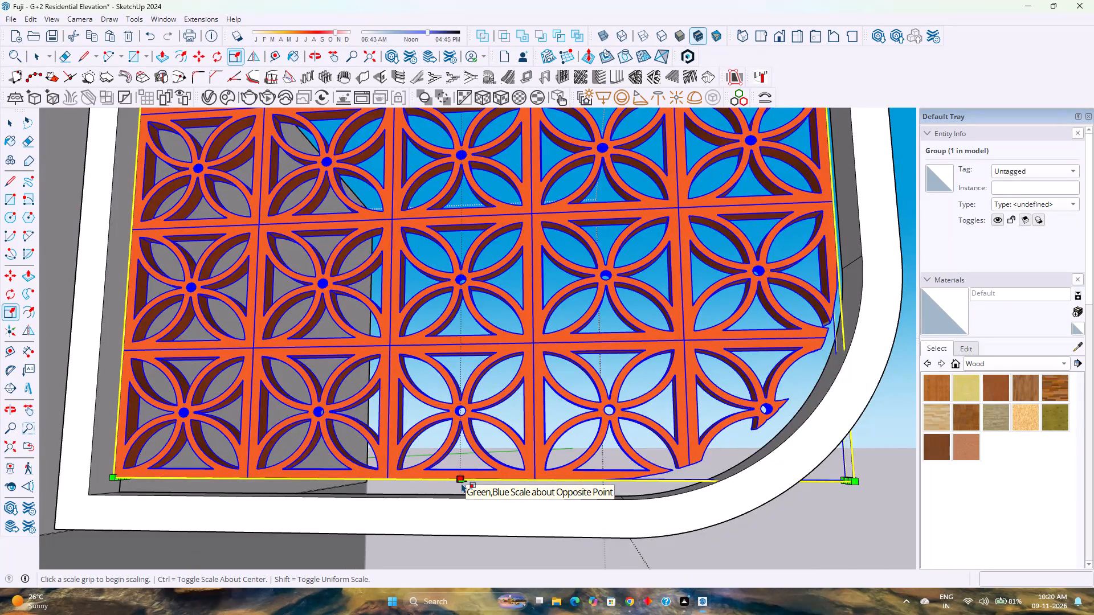
scroll(462, 483, up, 2)
scroll(462, 483, down, 2)
scroll(464, 472, up, 6)
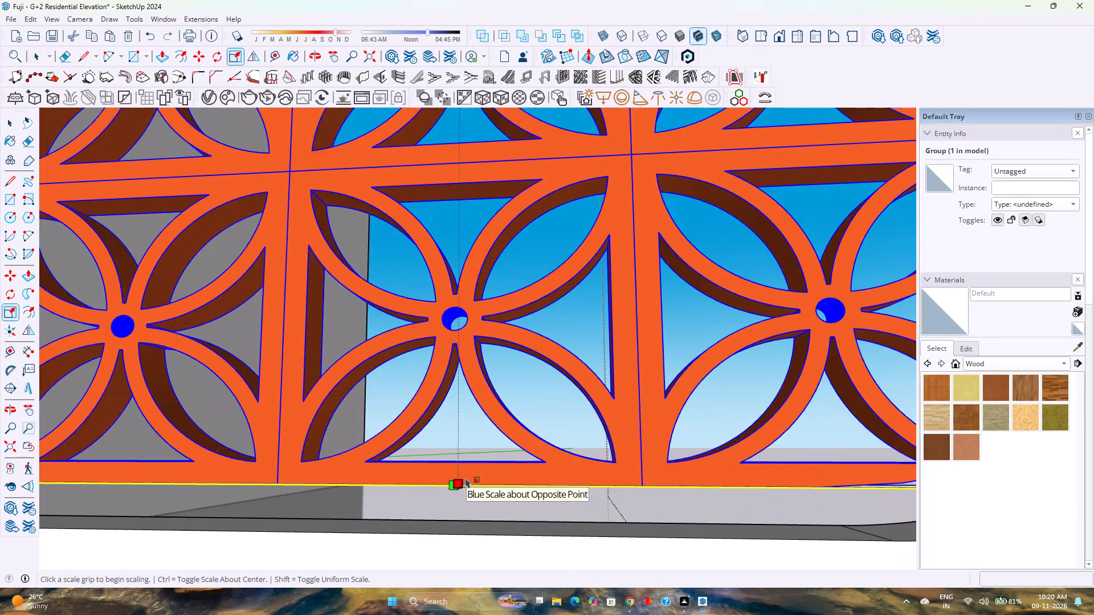
scroll(466, 478, up, 3)
middle_drag(466, 482, 417, 440)
click(470, 493)
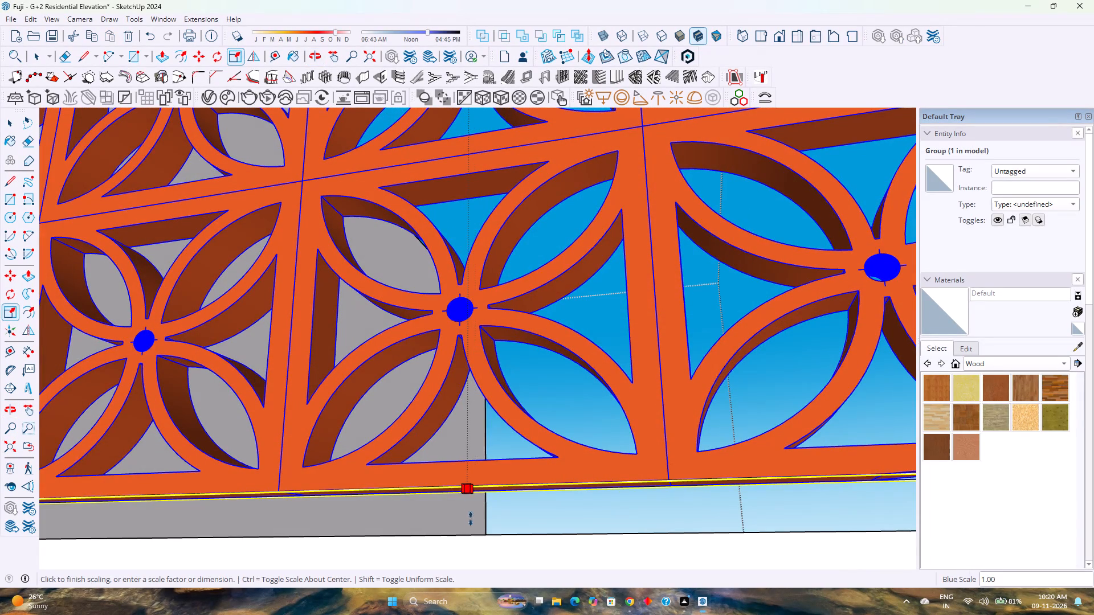
click(478, 535)
Scale the jaali screen along the red axis by about 1.02, extending its square-cornered side to the frame's inner edge.
scroll(443, 473, down, 7)
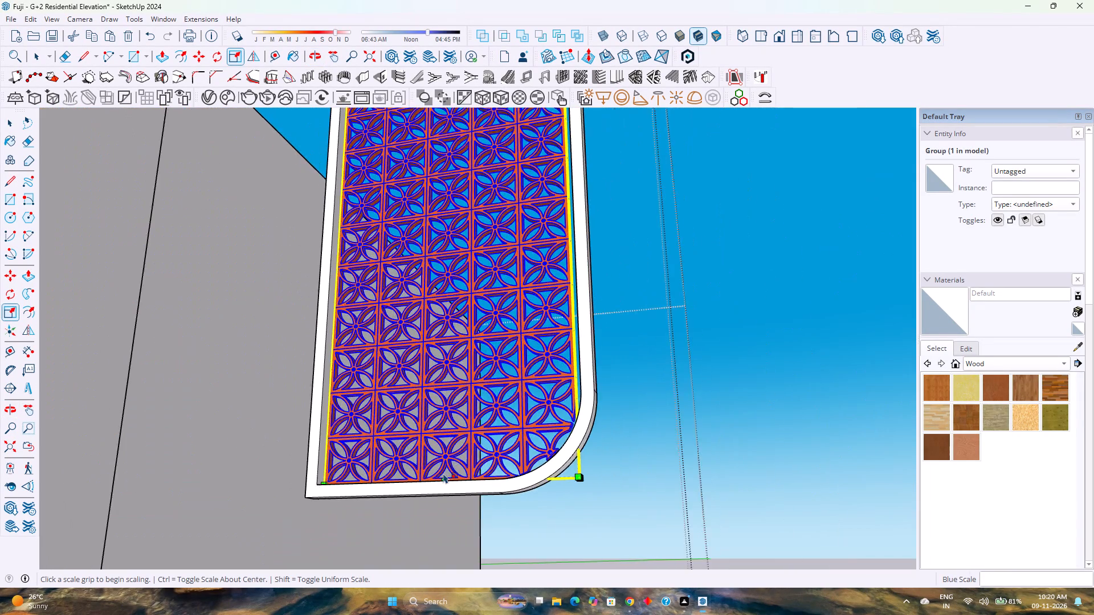
scroll(443, 473, down, 2)
middle_drag(550, 337, 545, 486)
scroll(370, 338, up, 5)
middle_drag(433, 333, 468, 363)
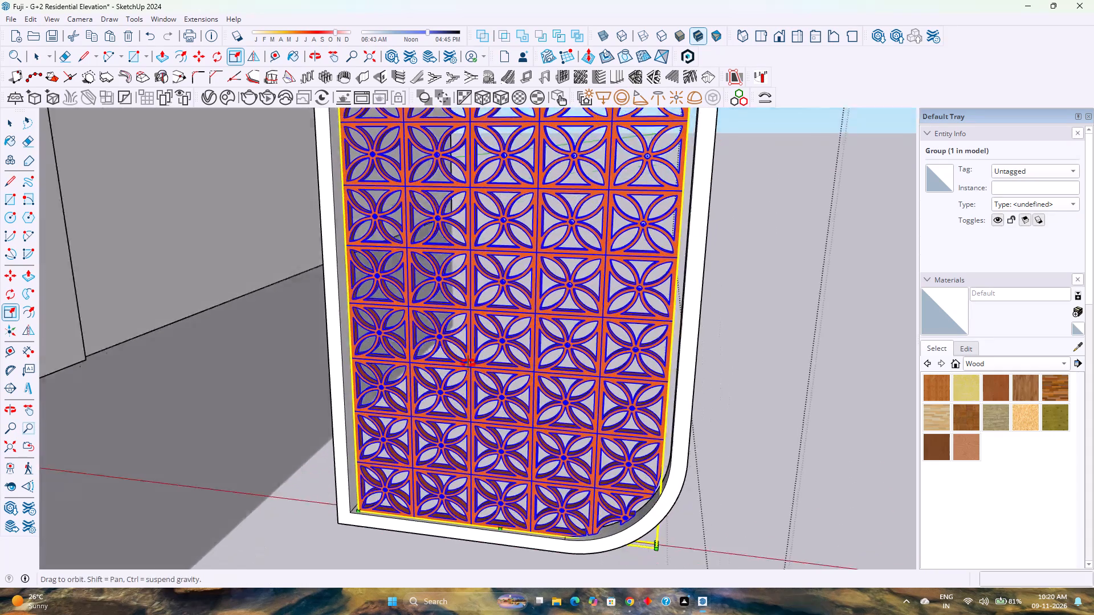
middle_drag(468, 363, 485, 379)
scroll(545, 275, up, 2)
scroll(544, 274, down, 4)
middle_drag(428, 273, 472, 352)
scroll(430, 300, down, 3)
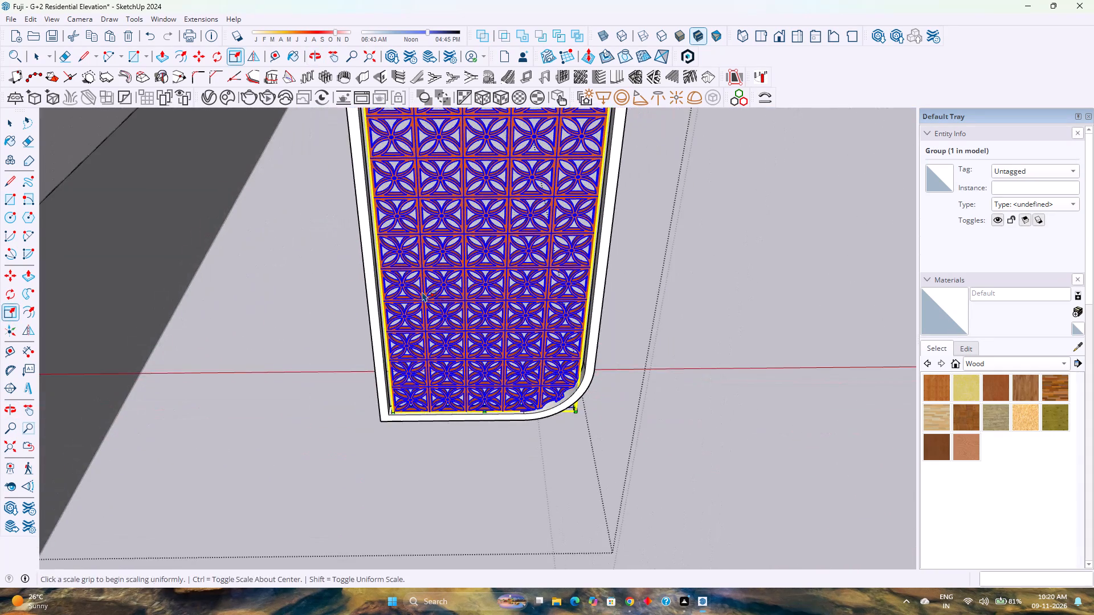
shift+middle_drag(422, 292, 449, 489)
shift+middle_click(449, 490)
scroll(341, 341, up, 4)
scroll(370, 346, down, 7)
scroll(400, 262, up, 16)
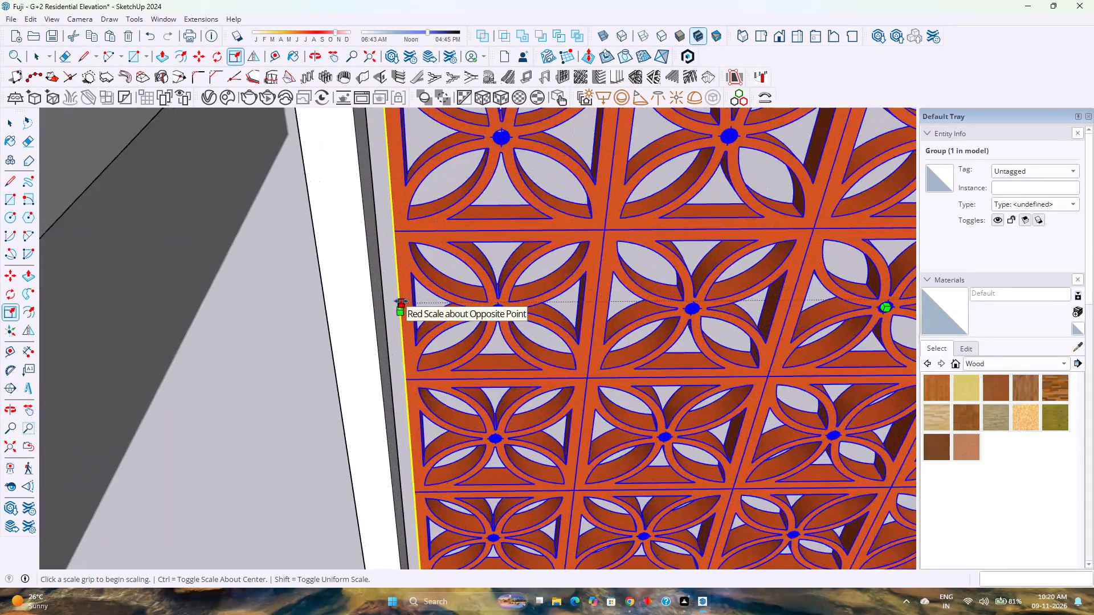
scroll(401, 301, up, 10)
middle_drag(401, 306, 447, 360)
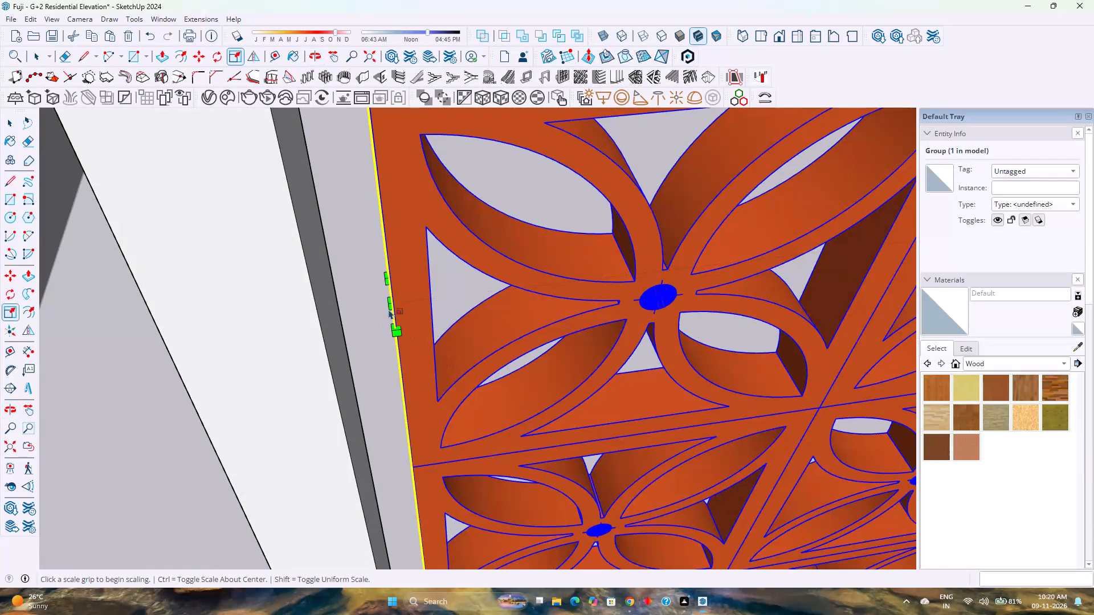
click(390, 306)
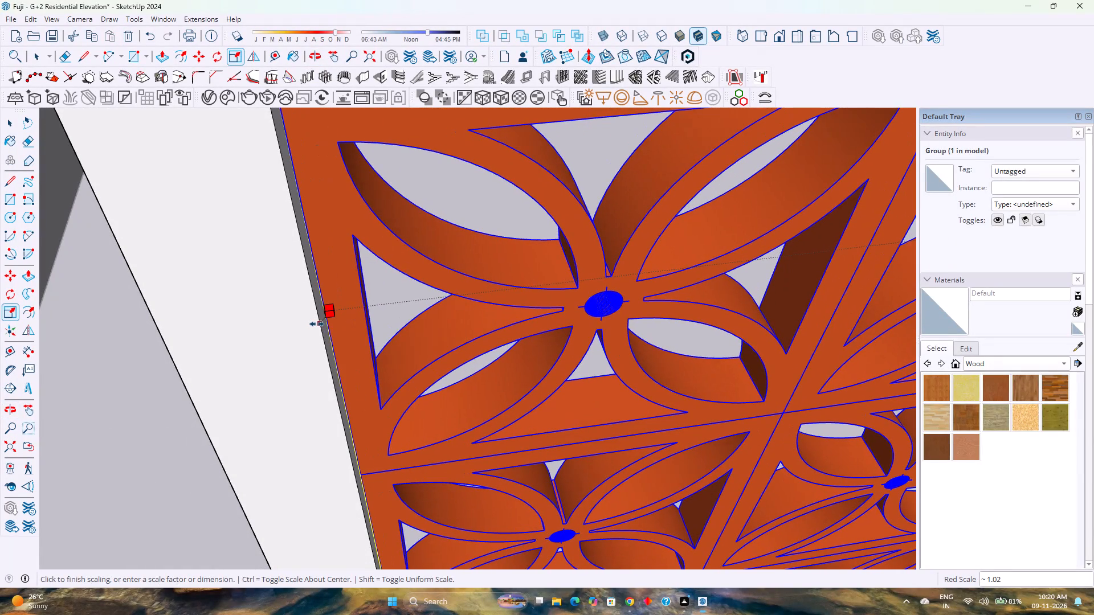
click(317, 324)
Scale the jaali screen along the red axis by about 1.02, extending its rounded-corner side to the frame's inner edge.
scroll(276, 364, down, 6)
middle_drag(277, 364, 309, 322)
middle_drag(309, 322, 272, 298)
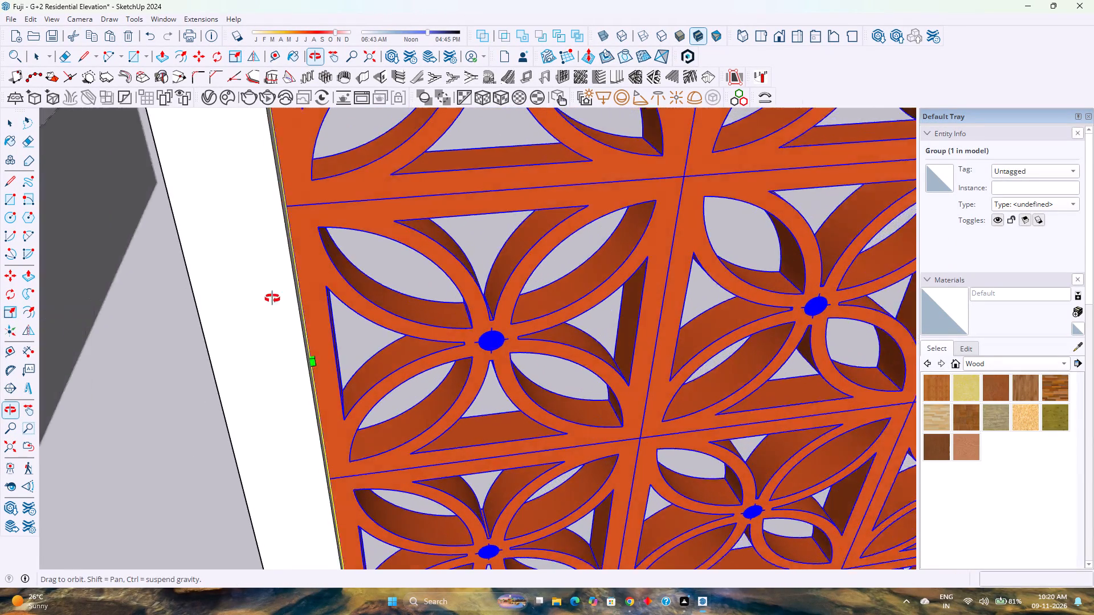
middle_drag(272, 298, 254, 301)
middle_click(254, 301)
scroll(253, 301, down, 19)
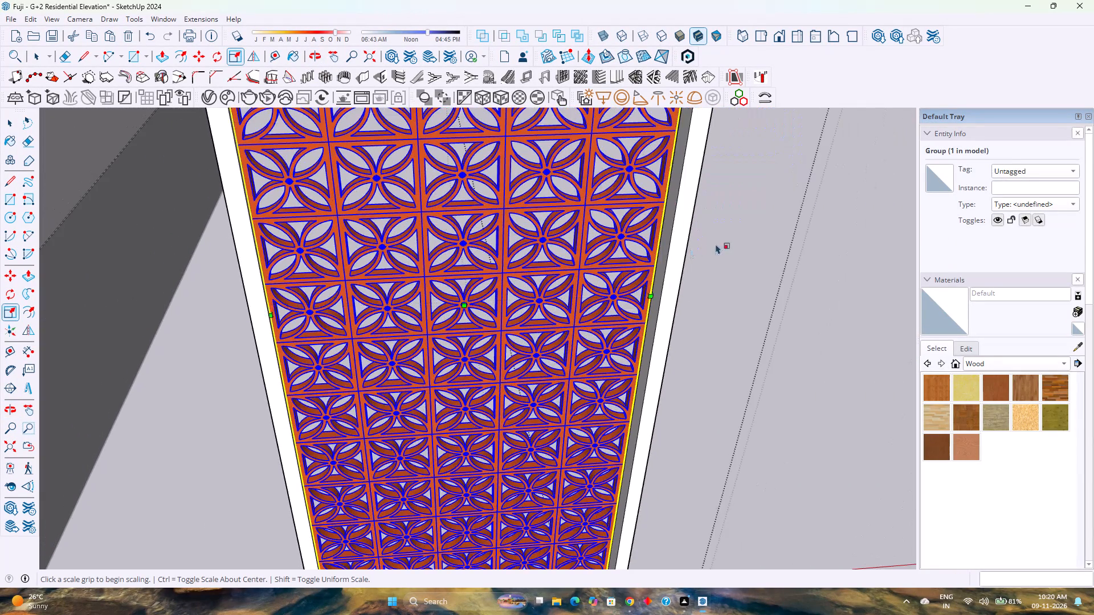
scroll(682, 273, up, 5)
scroll(640, 292, up, 10)
middle_drag(640, 296, 586, 317)
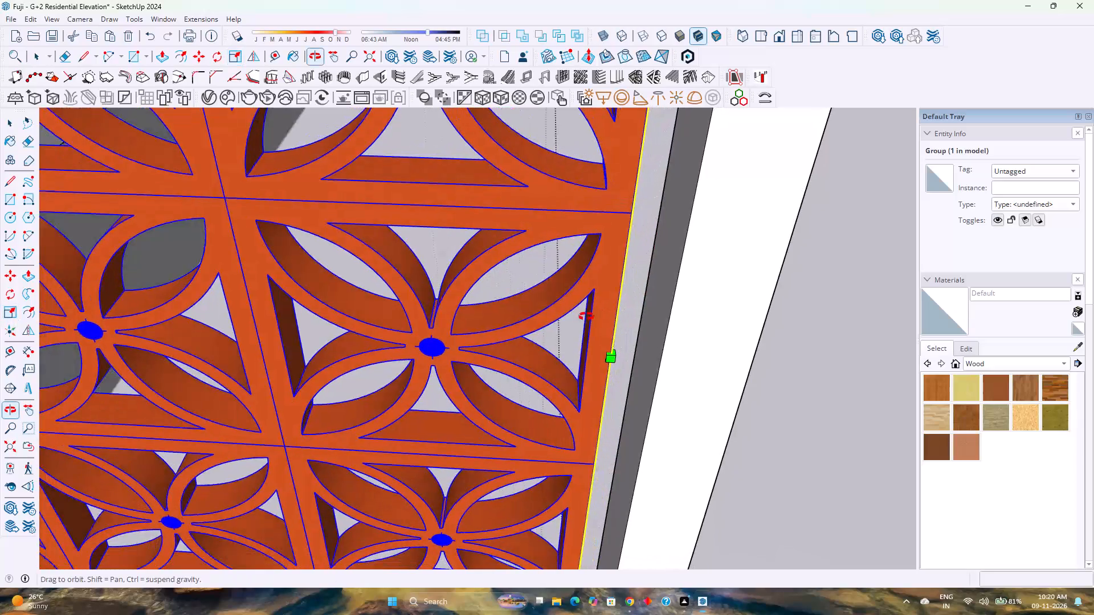
middle_drag(586, 317, 511, 326)
middle_click(511, 326)
click(600, 361)
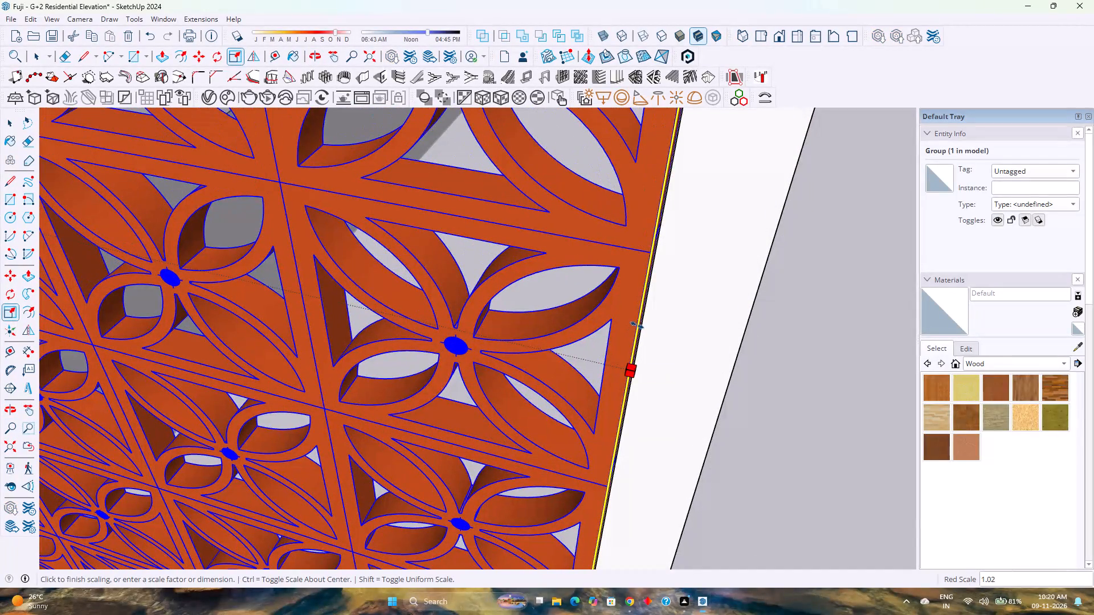
click(643, 321)
scroll(572, 329, down, 13)
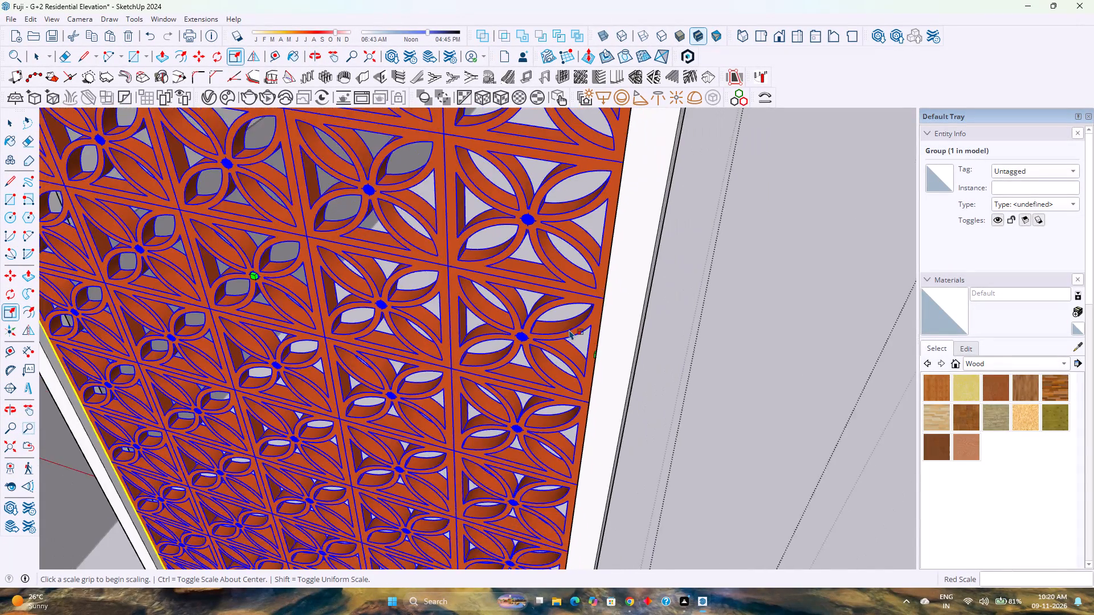
Scale the jaali screen along the blue axis from its top edge to the frame's inner top edge.
scroll(569, 330, down, 2)
shift+middle_drag(300, 345, 547, 369)
middle_drag(482, 343, 581, 356)
middle_click(581, 356)
scroll(370, 255, up, 8)
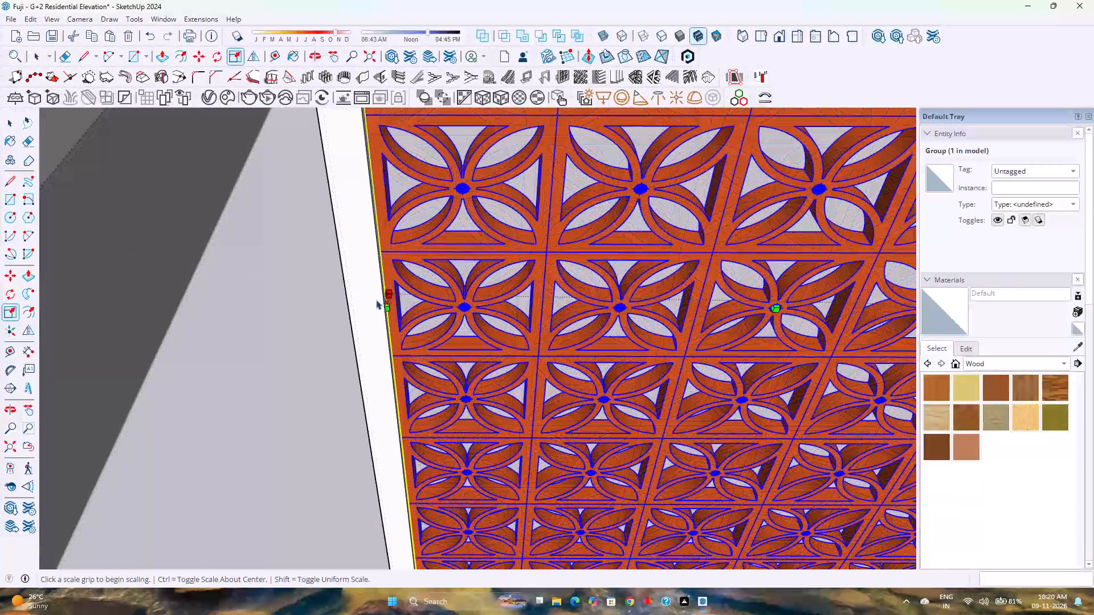
scroll(377, 300, up, 15)
middle_drag(434, 293, 293, 393)
scroll(345, 357, down, 20)
scroll(345, 357, down, 12)
scroll(348, 346, up, 2)
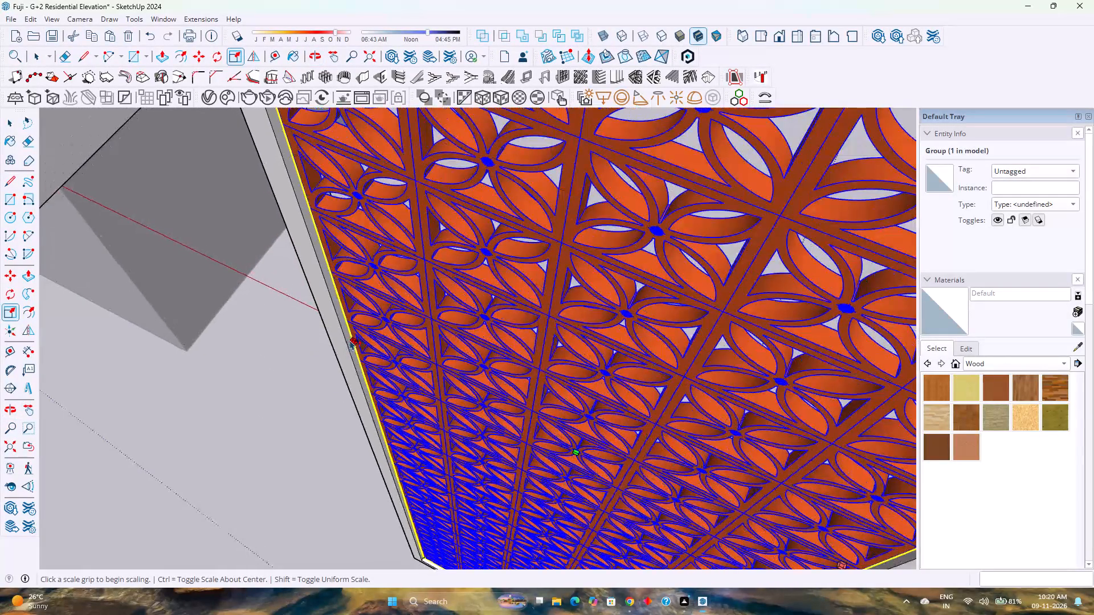
scroll(350, 339, down, 13)
shift+middle_drag(415, 223, 412, 412)
shift+middle_click(412, 412)
middle_drag(379, 336, 465, 253)
scroll(357, 398, down, 1)
scroll(355, 427, up, 13)
middle_drag(299, 420, 383, 346)
scroll(340, 467, up, 2)
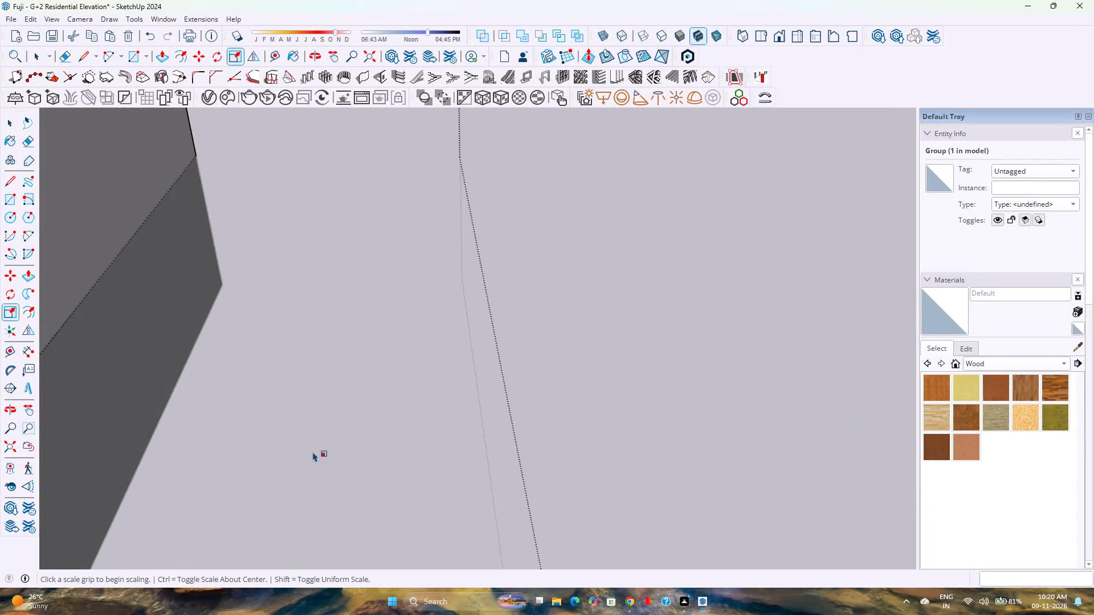
scroll(317, 442, down, 5)
middle_drag(274, 364, 366, 308)
middle_click(368, 307)
scroll(195, 415, up, 3)
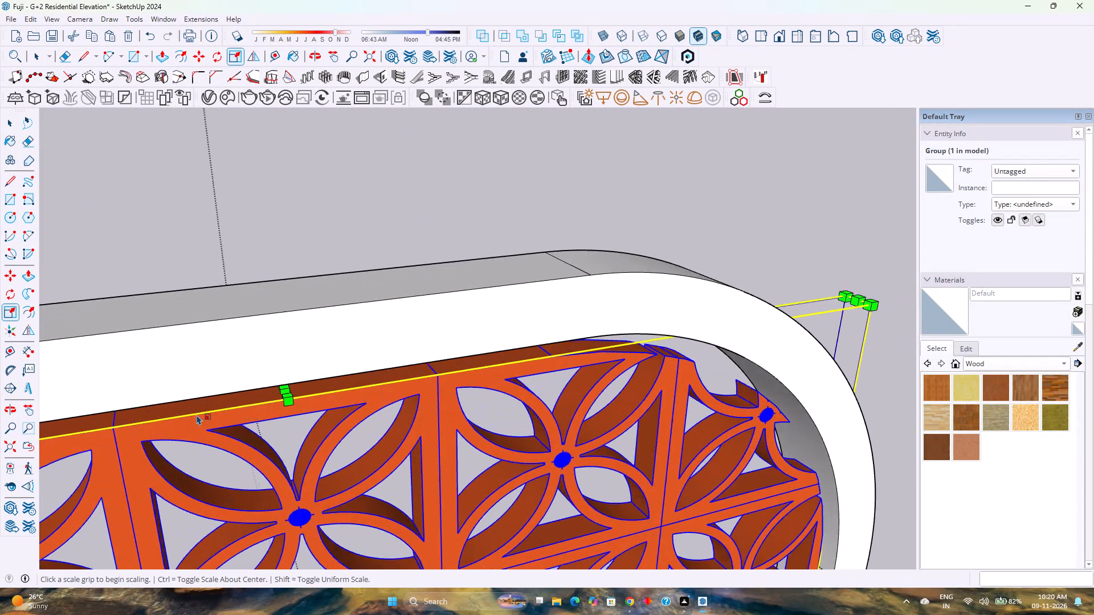
middle_drag(197, 415, 259, 375)
click(282, 413)
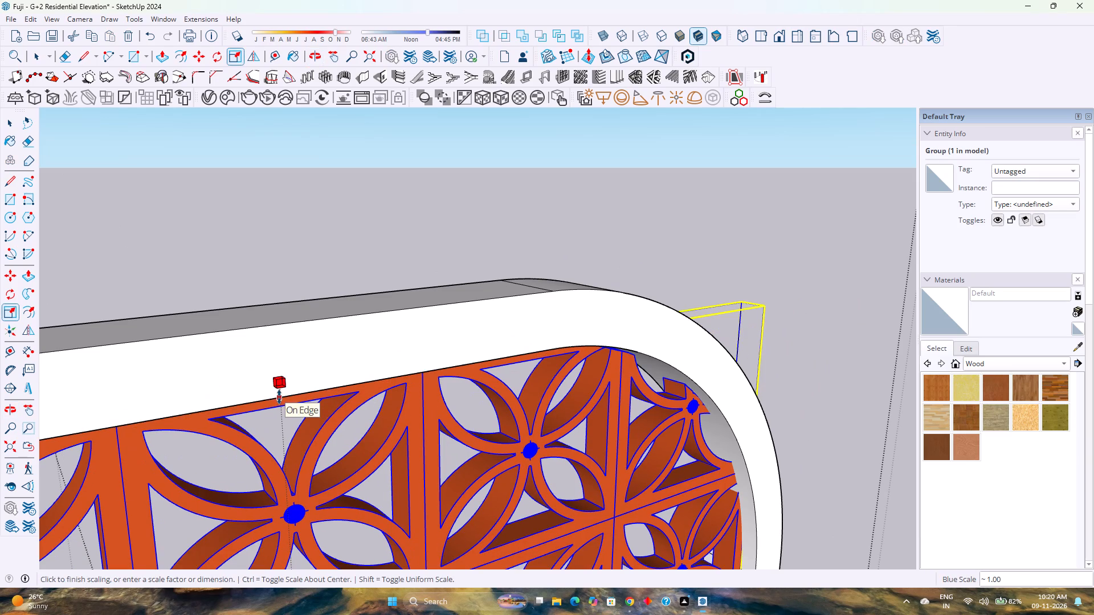
click(279, 397)
scroll(397, 424, down, 7)
middle_drag(435, 419, 300, 391)
scroll(310, 388, down, 6)
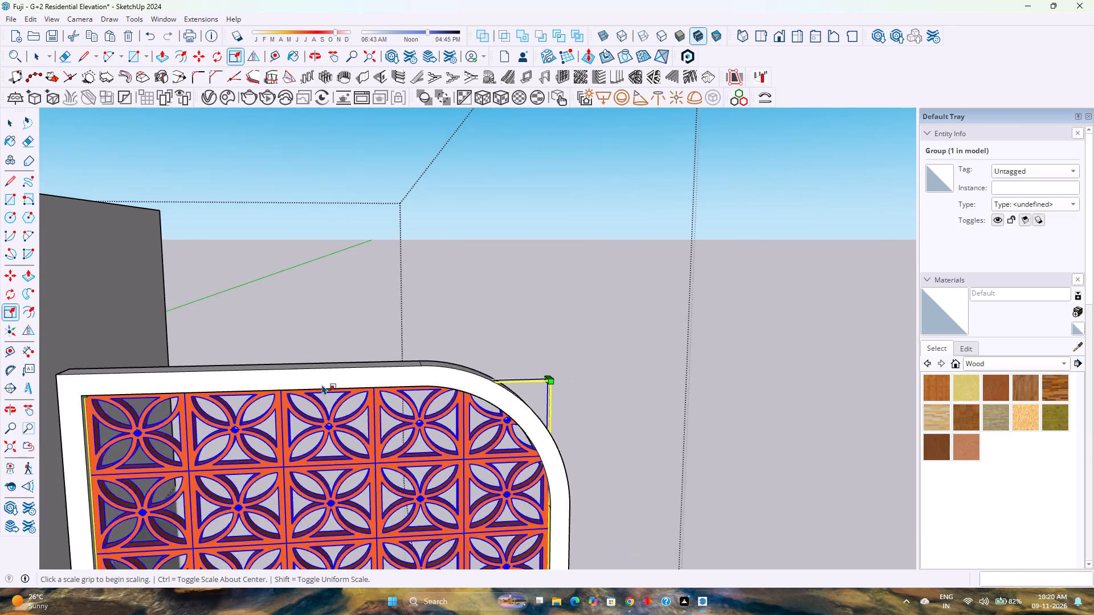
scroll(322, 384, down, 9)
key(space)
scroll(356, 408, down, 6)
key(Escape)
scroll(356, 408, down, 5)
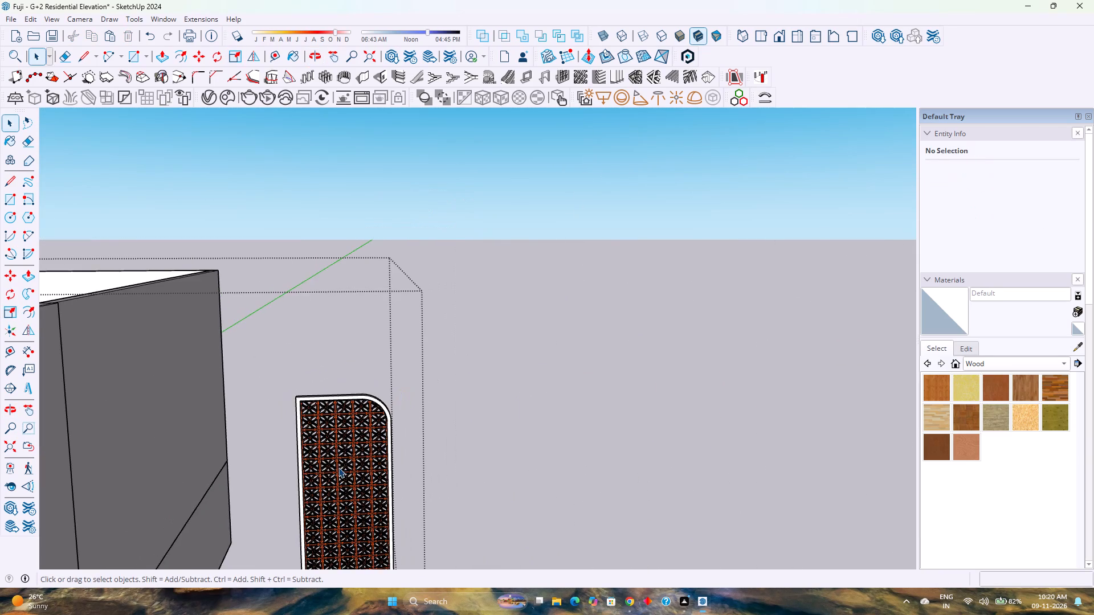
Group the rounded side frame together with the jaali screen inside the window wall block.
scroll(338, 468, down, 4)
shift+middle_drag(337, 468, 406, 379)
scroll(428, 350, up, 5)
click(439, 333)
scroll(439, 333, up, 4)
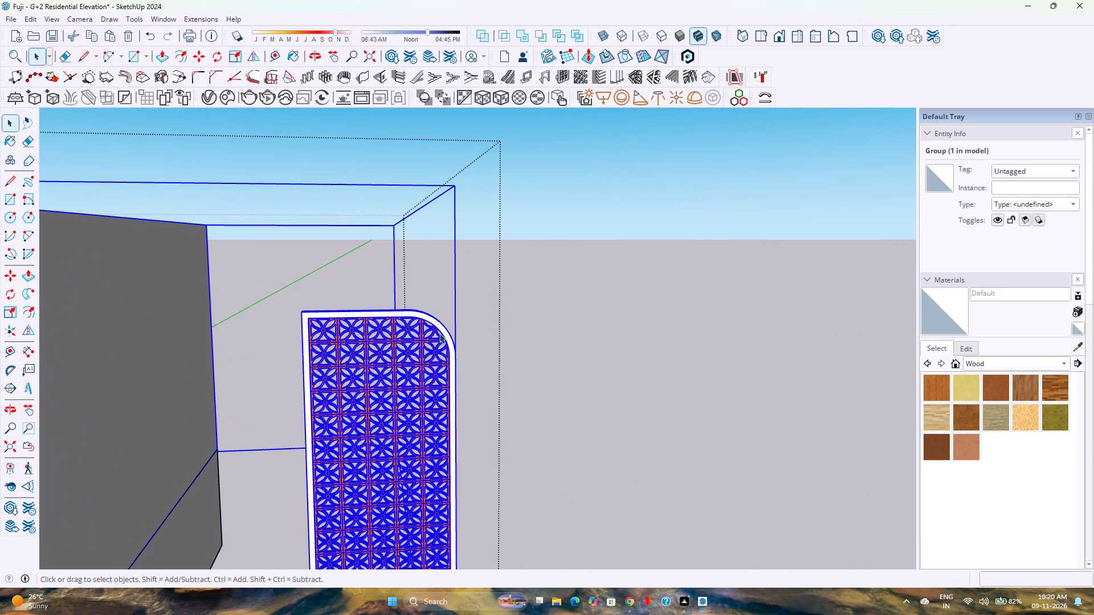
triple_click(439, 333)
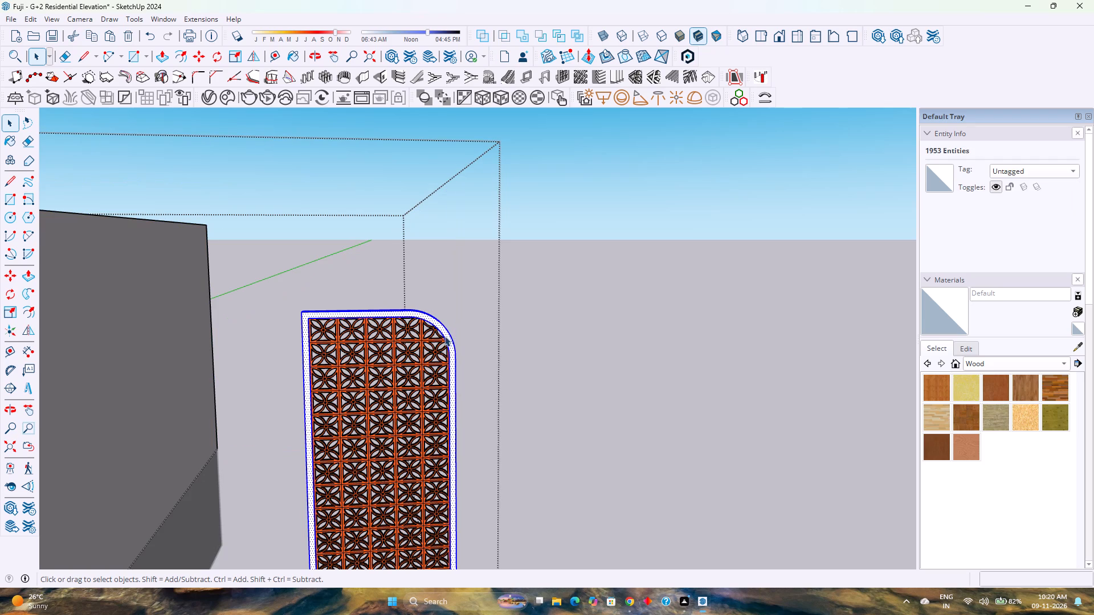
scroll(444, 331, up, 2)
triple_click(444, 331)
click(444, 331)
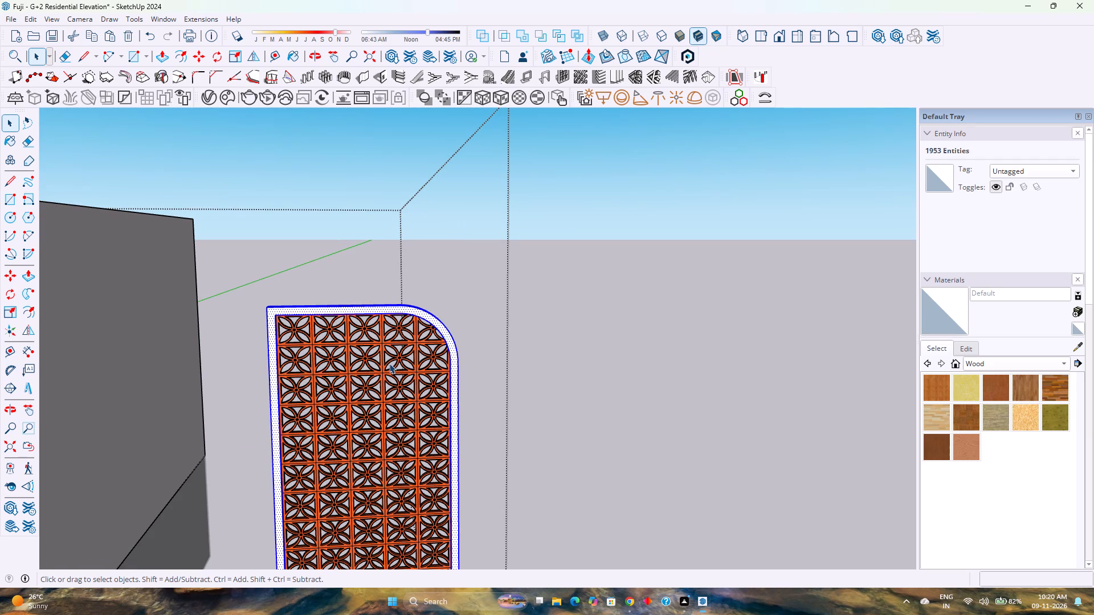
ctrl+click(388, 363)
right_click(387, 363)
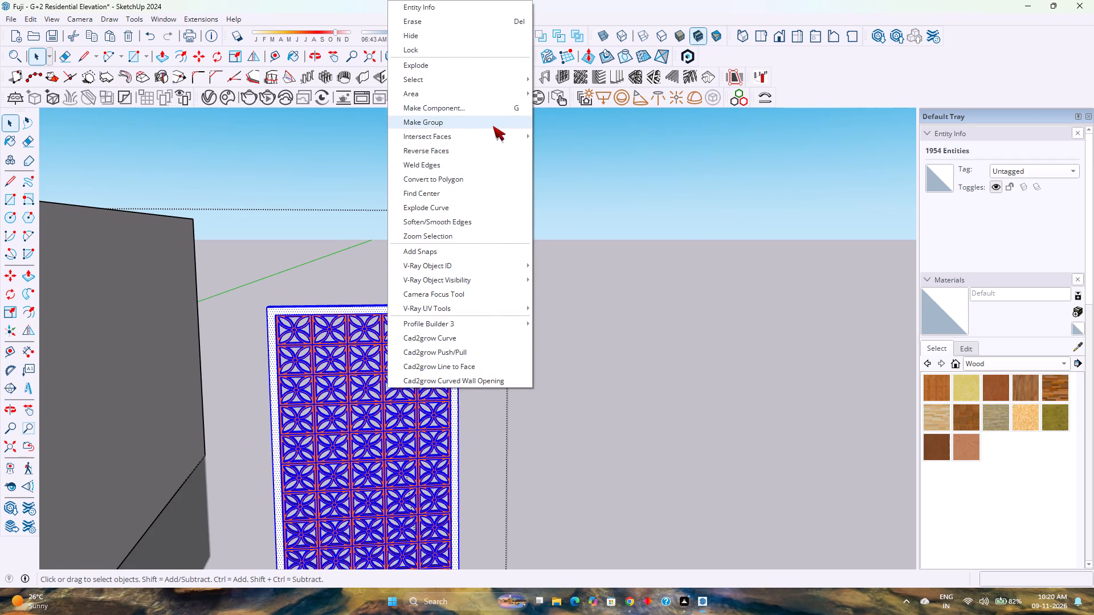
click(493, 126)
Paint the new frame-and-screen group with the Wood Veneer 01 material.
click(941, 449)
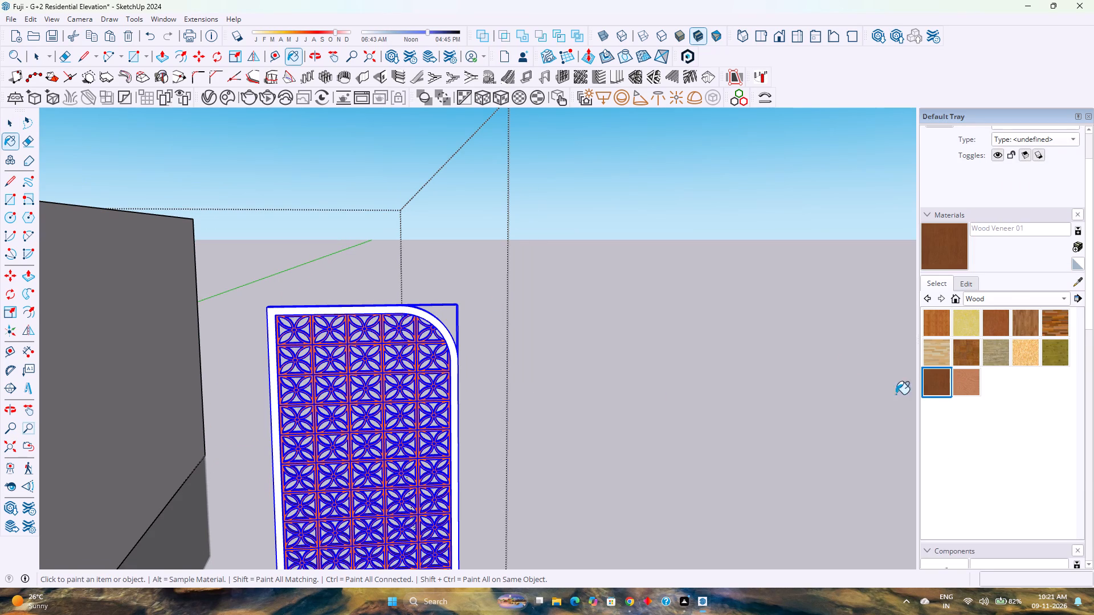
click(448, 419)
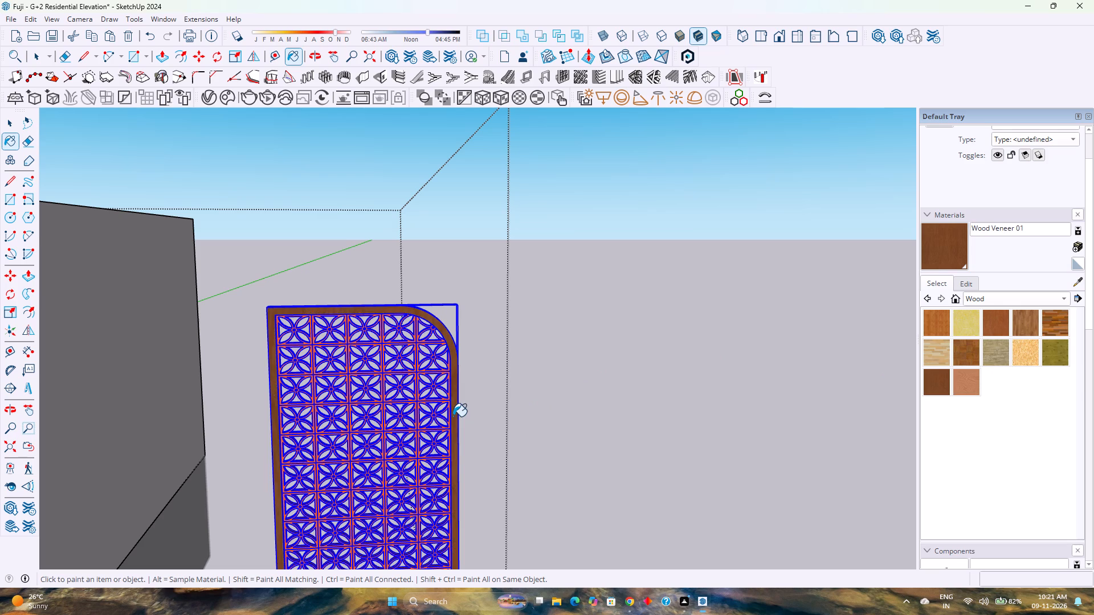
scroll(452, 416, down, 4)
key(space)
scroll(450, 416, down, 5)
key(Escape)
scroll(450, 416, up, 2)
scroll(450, 416, down, 4)
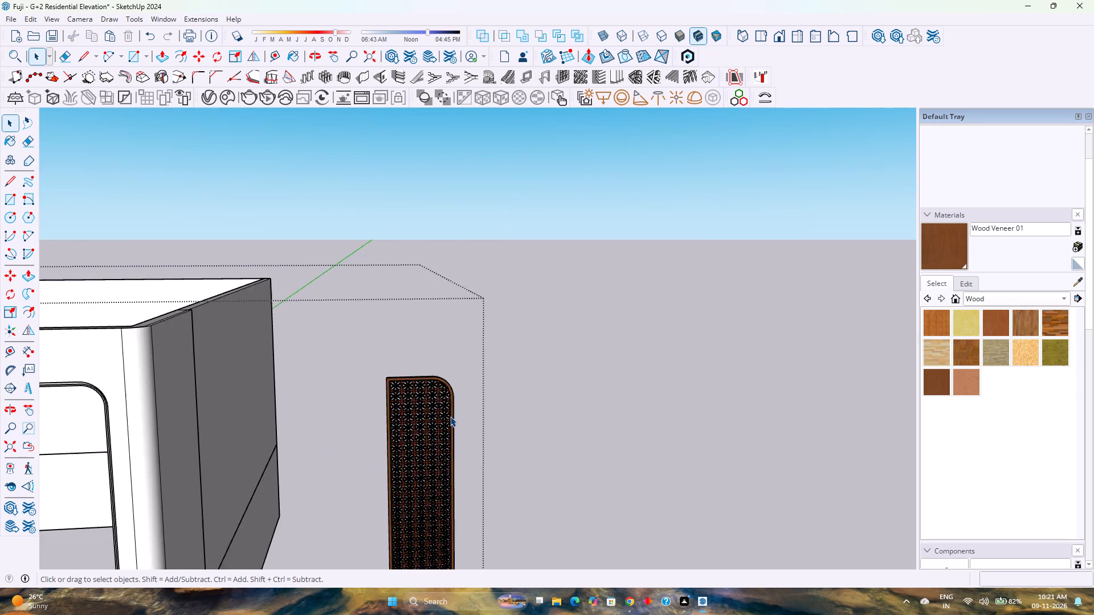
Move the frame-and-screen group 20' along the red axis into the rounded window opening, at its rounded-corner side.
scroll(450, 416, down, 5)
shift+middle_drag(429, 509, 527, 410)
click(515, 413)
scroll(515, 413, up, 4)
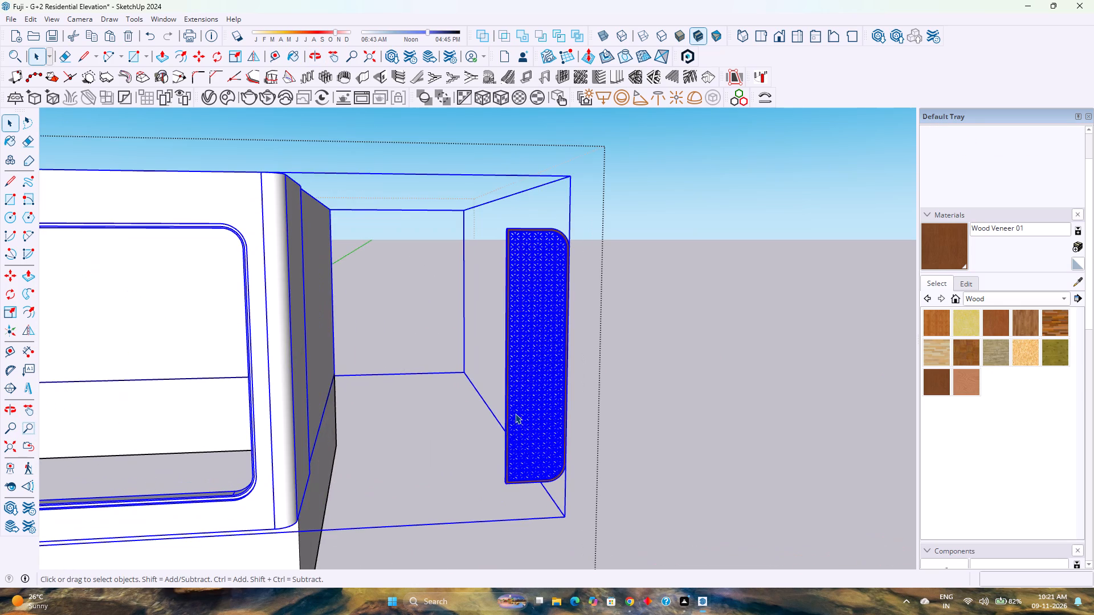
triple_click(516, 418)
scroll(520, 448, up, 2)
key(m)
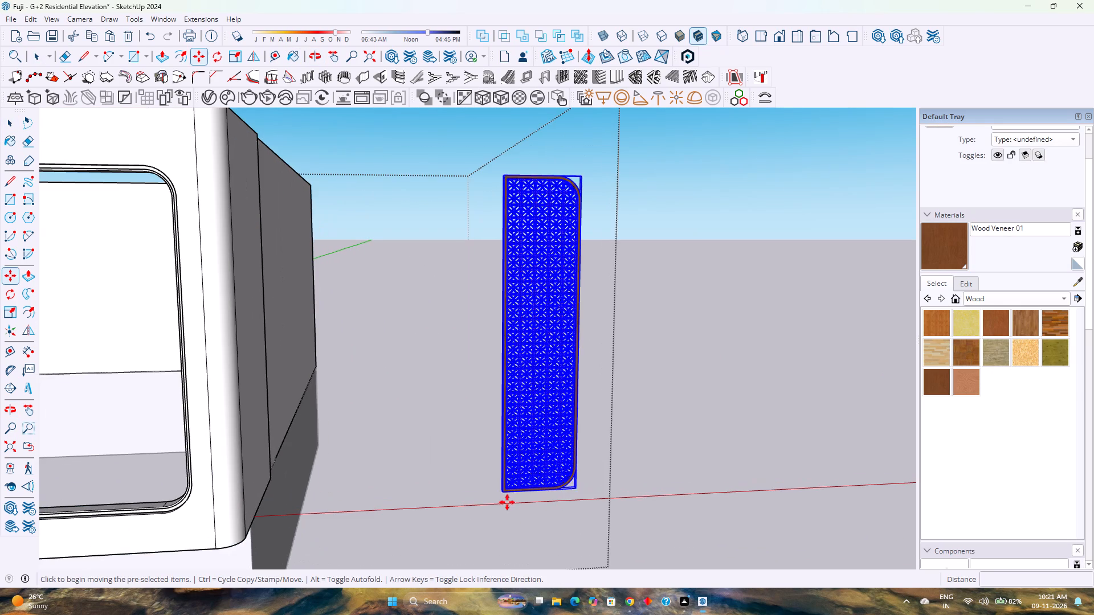
scroll(503, 502, up, 4)
click(644, 482)
scroll(503, 482, down, 5)
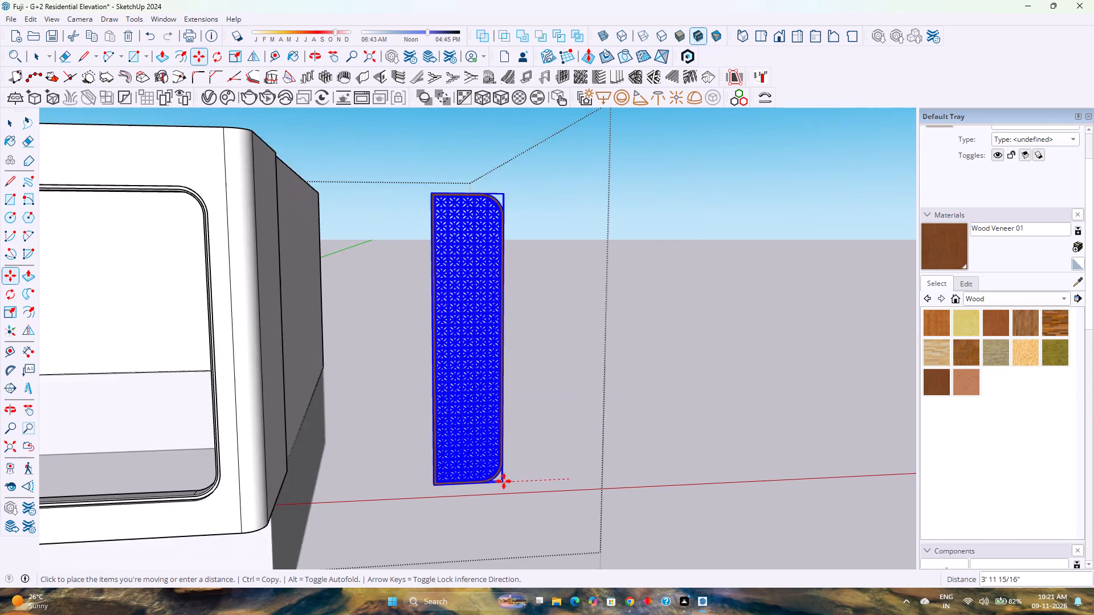
scroll(504, 481, down, 6)
key(Right)
scroll(357, 487, up, 4)
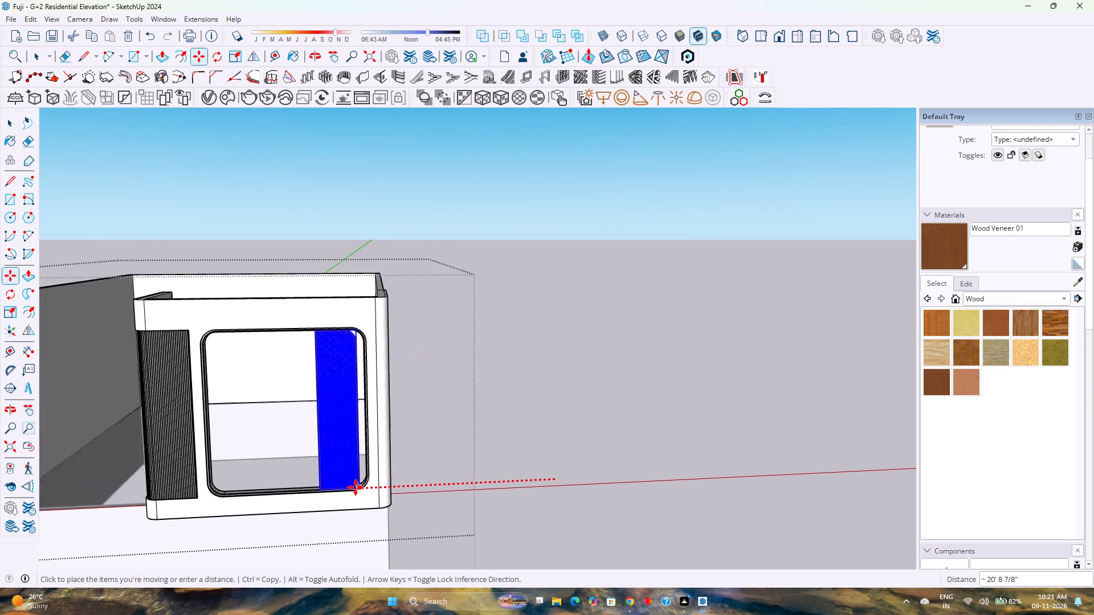
scroll(356, 487, up, 4)
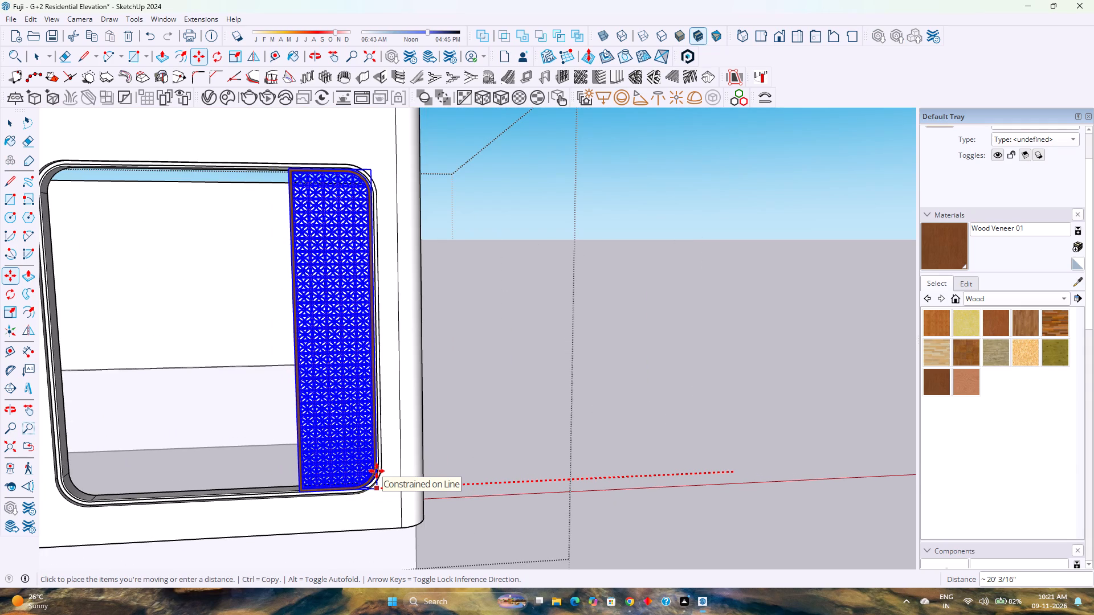
text(20')
key(Return)
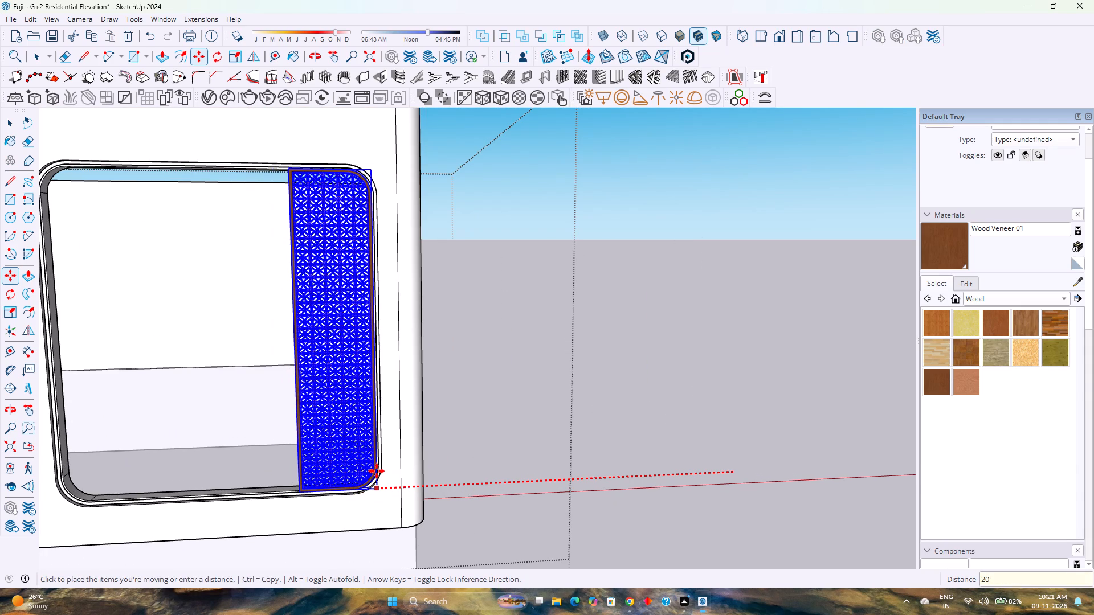
key(space)
Move the frame-and-screen group 4" along the green axis, setting it inward within the window opening's depth.
scroll(384, 464, up, 9)
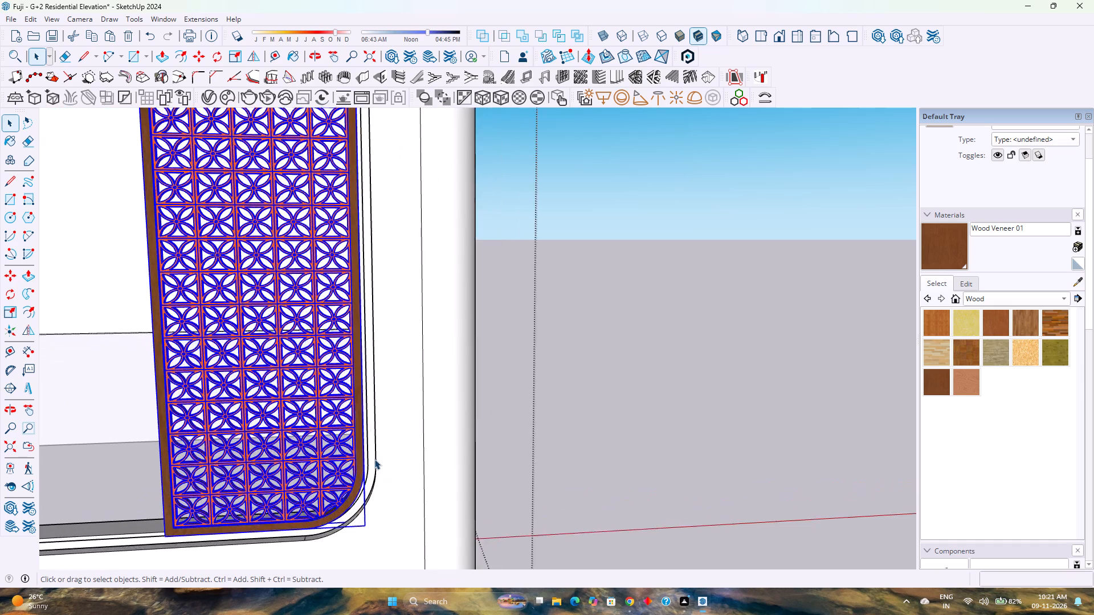
scroll(374, 459, up, 6)
middle_drag(340, 464, 479, 429)
scroll(481, 428, down, 5)
middle_drag(391, 444, 576, 438)
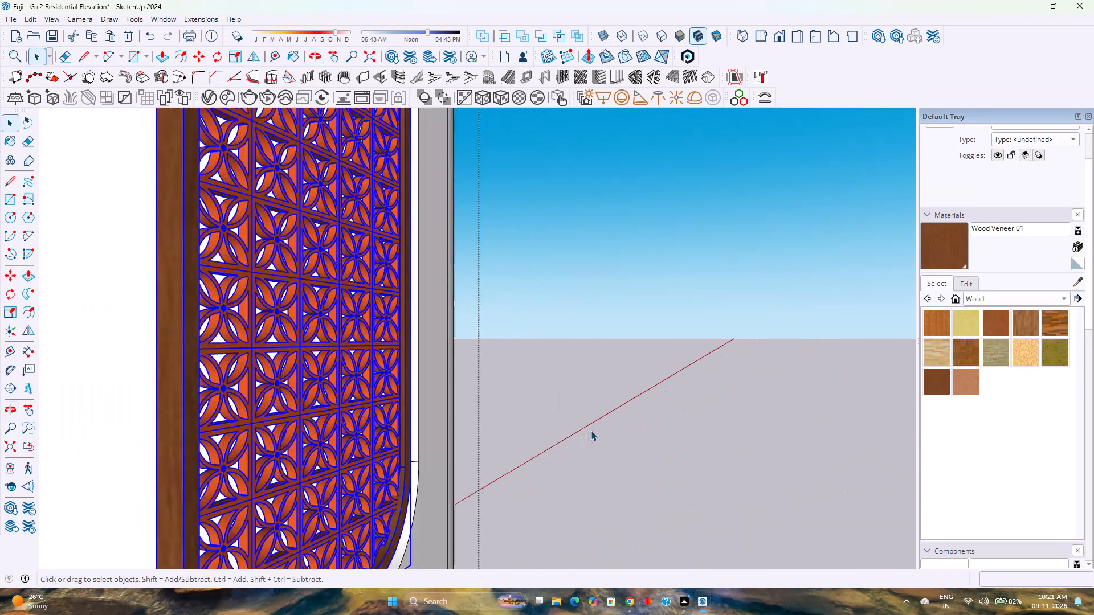
scroll(591, 430, down, 8)
middle_drag(433, 452, 475, 462)
scroll(502, 469, down, 1)
scroll(538, 474, up, 7)
middle_drag(435, 493, 545, 511)
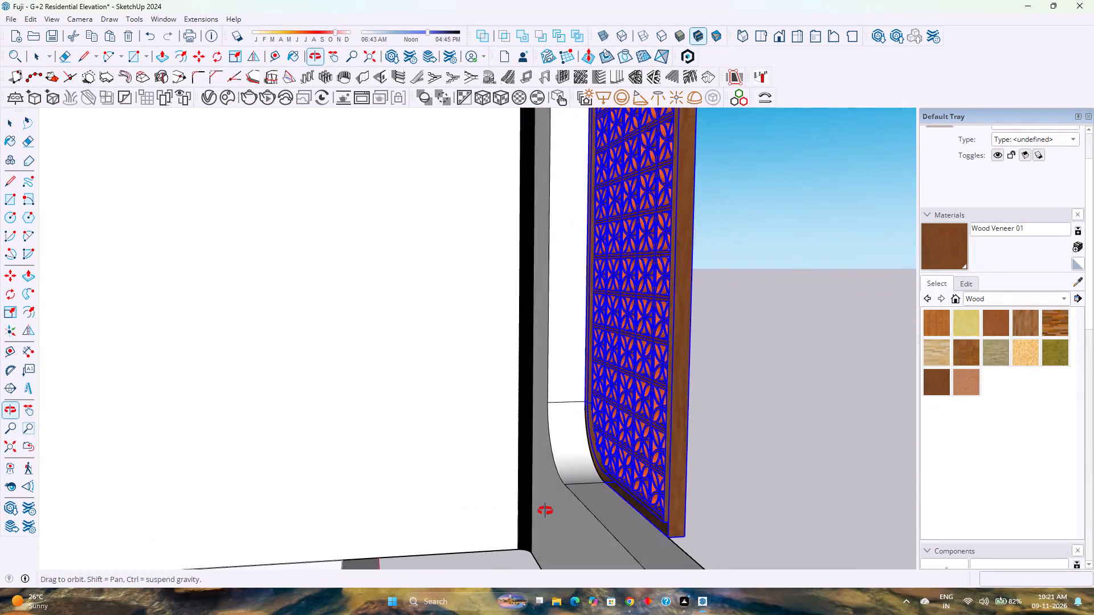
middle_drag(545, 511, 578, 512)
middle_click(578, 512)
scroll(587, 463, up, 8)
key(m)
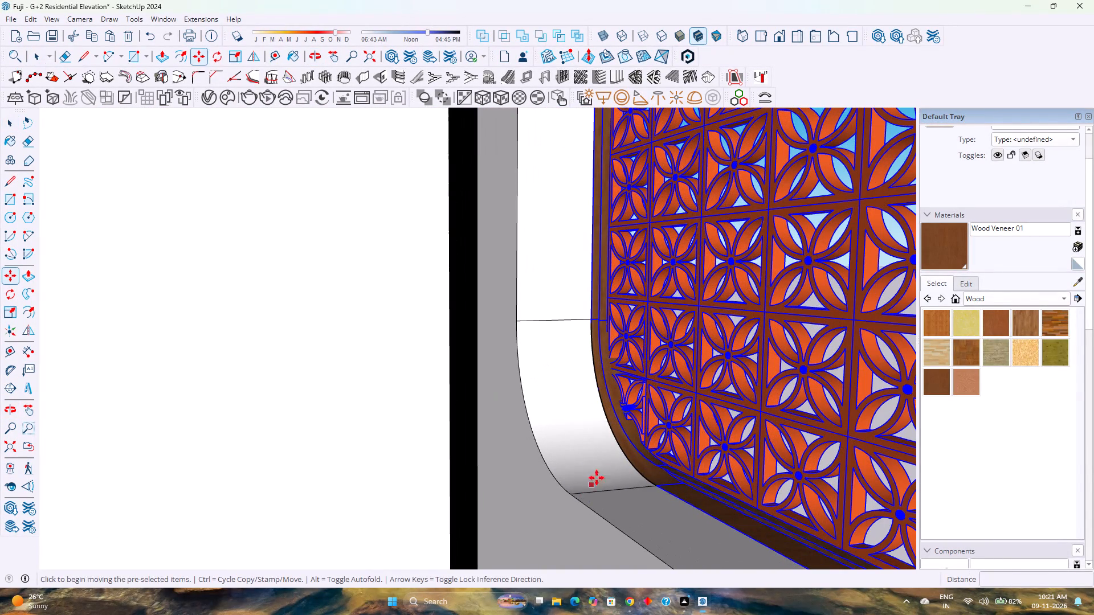
scroll(611, 471, up, 2)
click(667, 489)
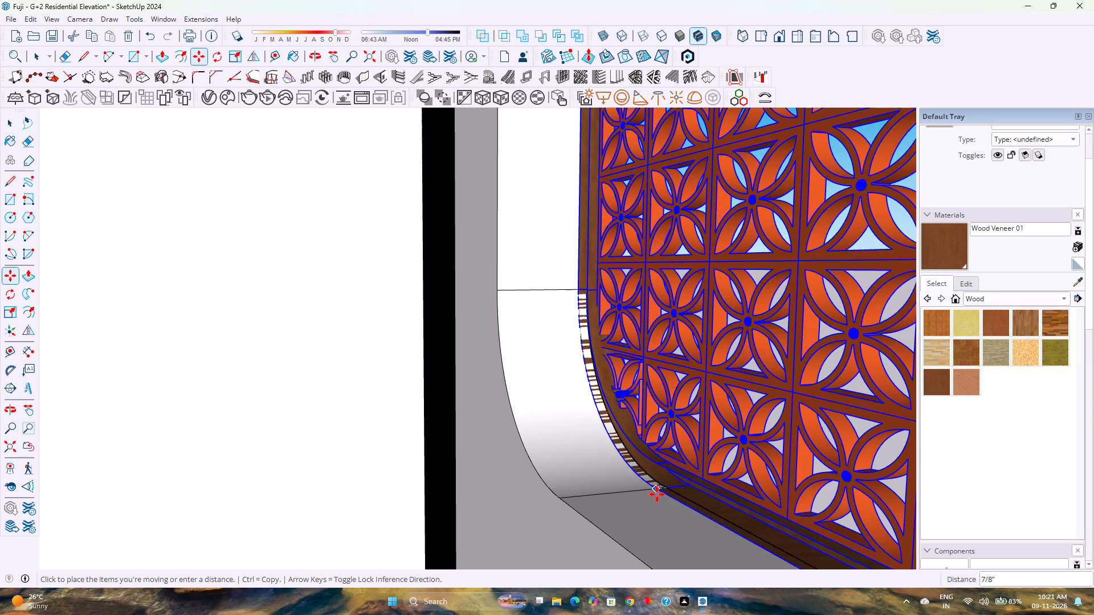
key(Left)
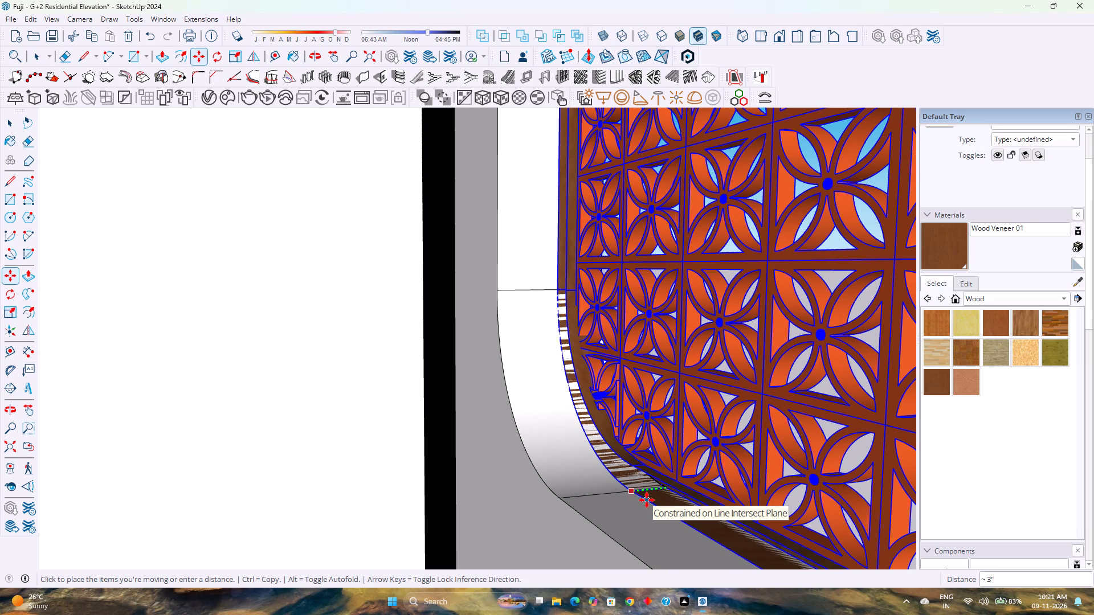
key(2)
key(Return)
scroll(598, 498, down, 5)
middle_drag(626, 485, 448, 474)
key(4)
key(Return)
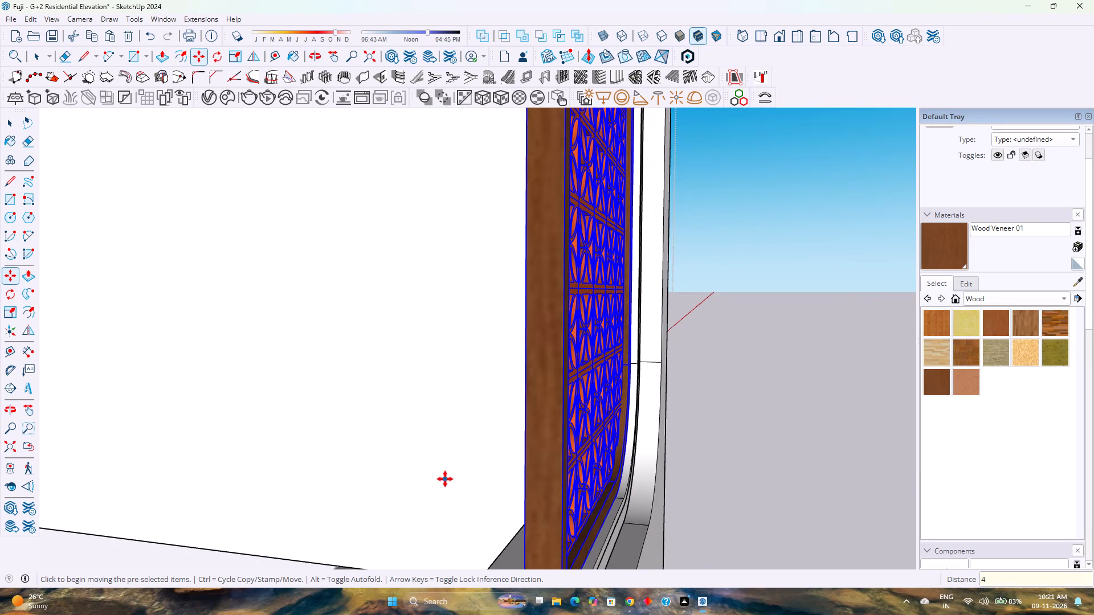
key(3)
key(Return)
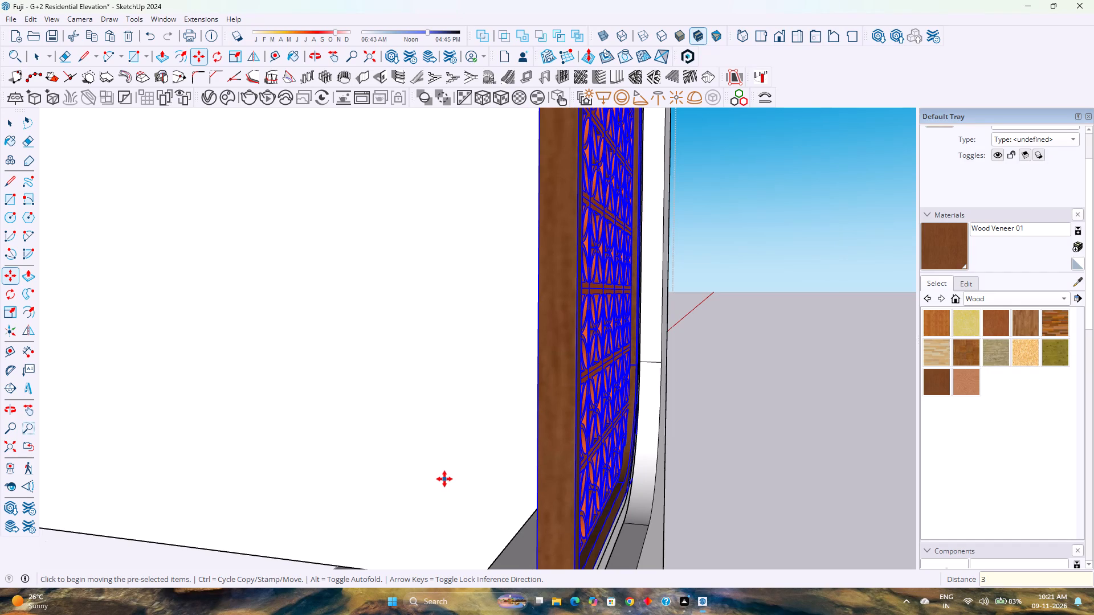
key(4)
key(Return)
key(space)
scroll(436, 484, down, 5)
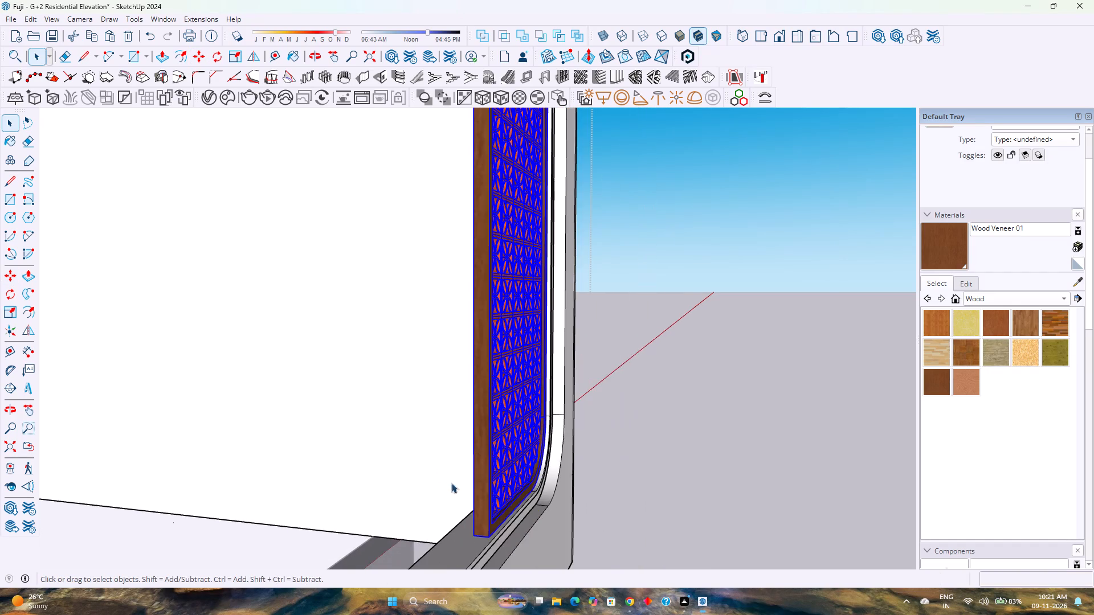
middle_drag(557, 476, 430, 470)
middle_click(430, 470)
scroll(424, 470, down, 13)
click(673, 427)
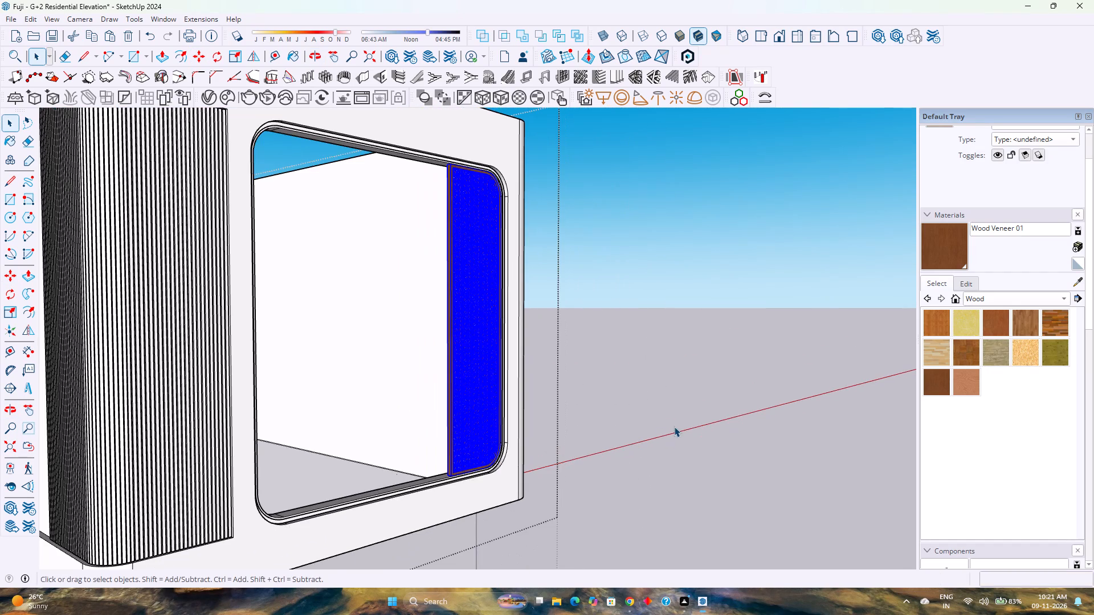
Save the elevation model with the jaali screen in the window opening.
middle_drag(674, 426, 448, 456)
scroll(449, 456, down, 4)
middle_drag(445, 442, 697, 445)
middle_drag(705, 445, 675, 430)
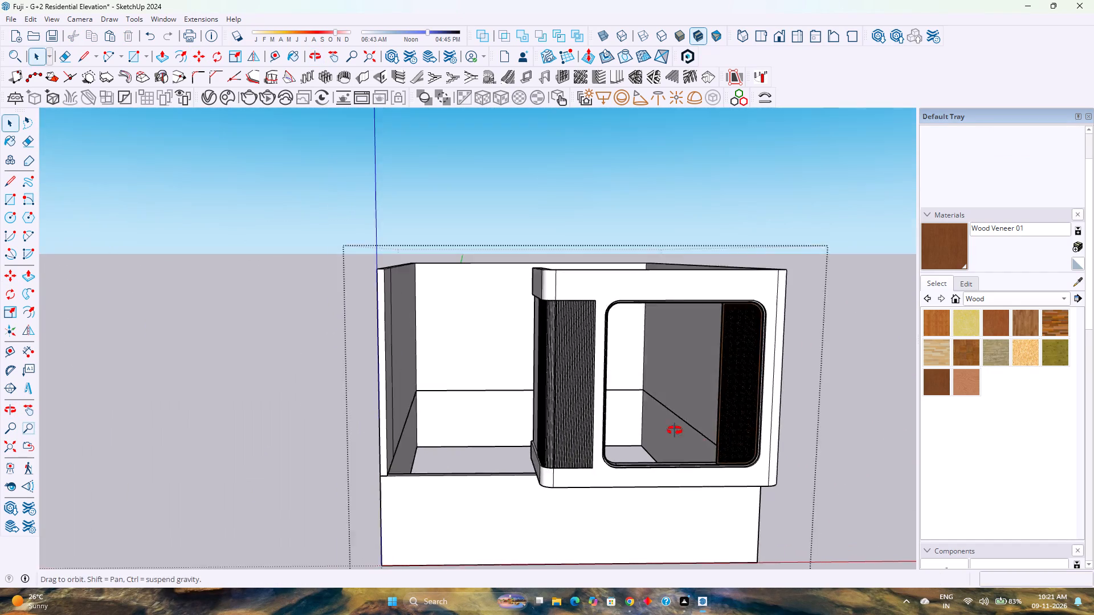
middle_drag(675, 430, 595, 412)
scroll(595, 411, down, 4)
key(ctrl+s)
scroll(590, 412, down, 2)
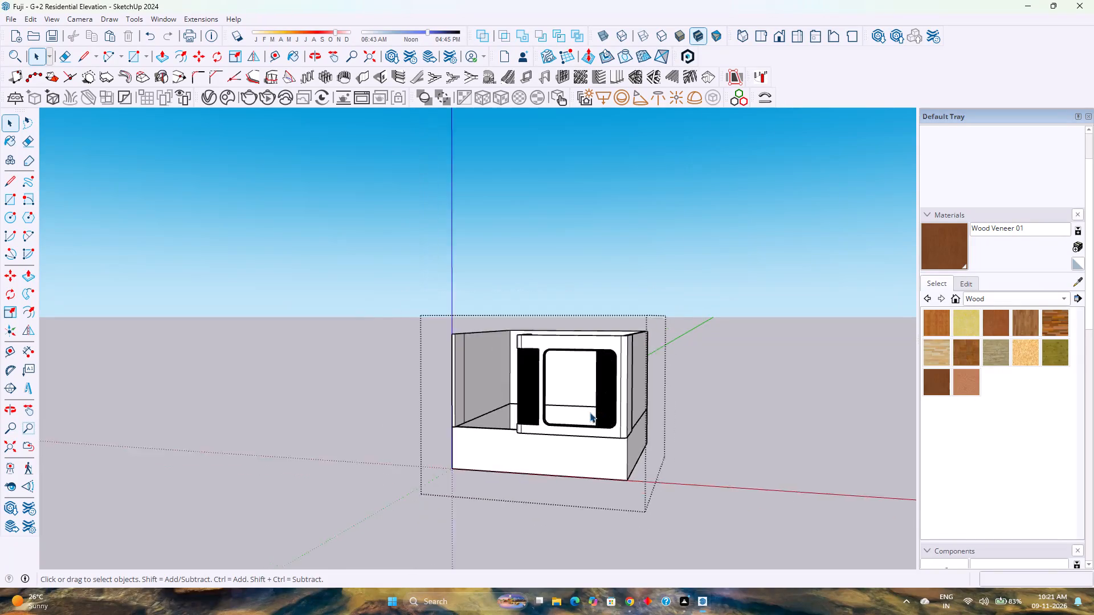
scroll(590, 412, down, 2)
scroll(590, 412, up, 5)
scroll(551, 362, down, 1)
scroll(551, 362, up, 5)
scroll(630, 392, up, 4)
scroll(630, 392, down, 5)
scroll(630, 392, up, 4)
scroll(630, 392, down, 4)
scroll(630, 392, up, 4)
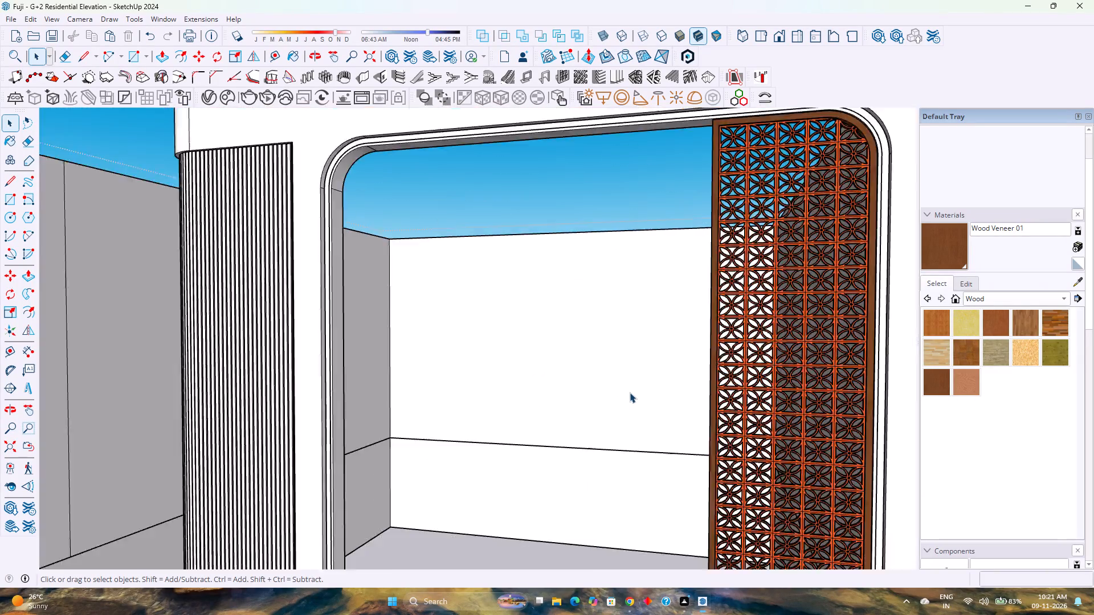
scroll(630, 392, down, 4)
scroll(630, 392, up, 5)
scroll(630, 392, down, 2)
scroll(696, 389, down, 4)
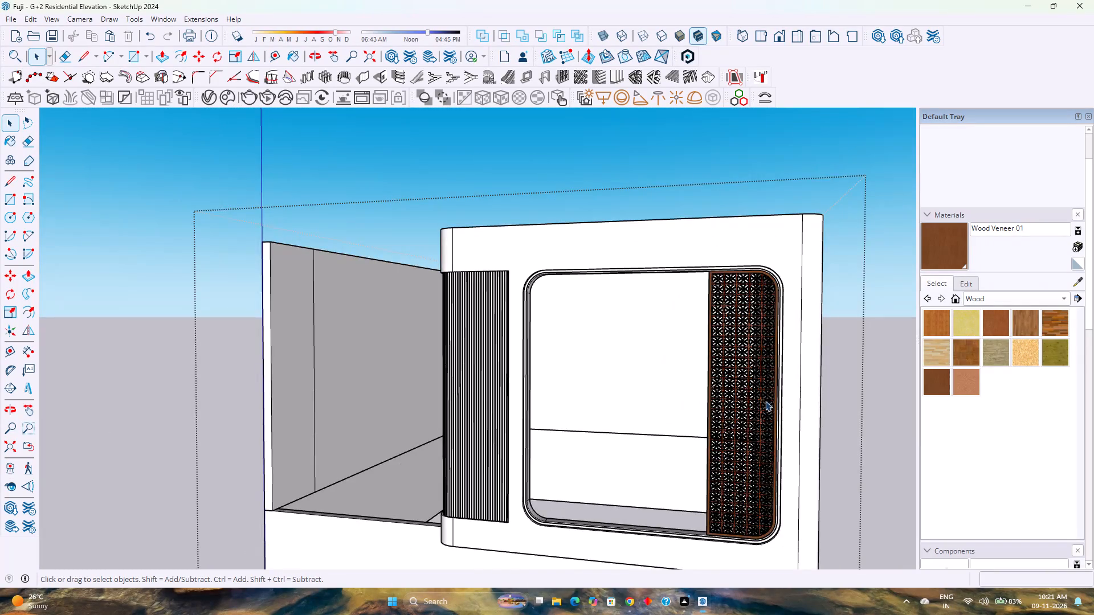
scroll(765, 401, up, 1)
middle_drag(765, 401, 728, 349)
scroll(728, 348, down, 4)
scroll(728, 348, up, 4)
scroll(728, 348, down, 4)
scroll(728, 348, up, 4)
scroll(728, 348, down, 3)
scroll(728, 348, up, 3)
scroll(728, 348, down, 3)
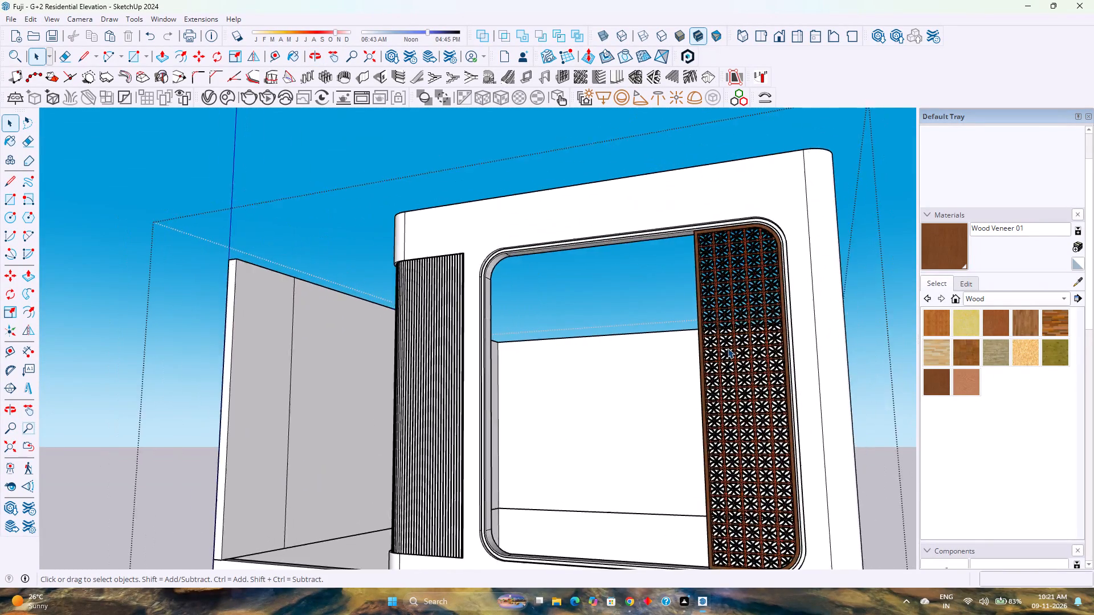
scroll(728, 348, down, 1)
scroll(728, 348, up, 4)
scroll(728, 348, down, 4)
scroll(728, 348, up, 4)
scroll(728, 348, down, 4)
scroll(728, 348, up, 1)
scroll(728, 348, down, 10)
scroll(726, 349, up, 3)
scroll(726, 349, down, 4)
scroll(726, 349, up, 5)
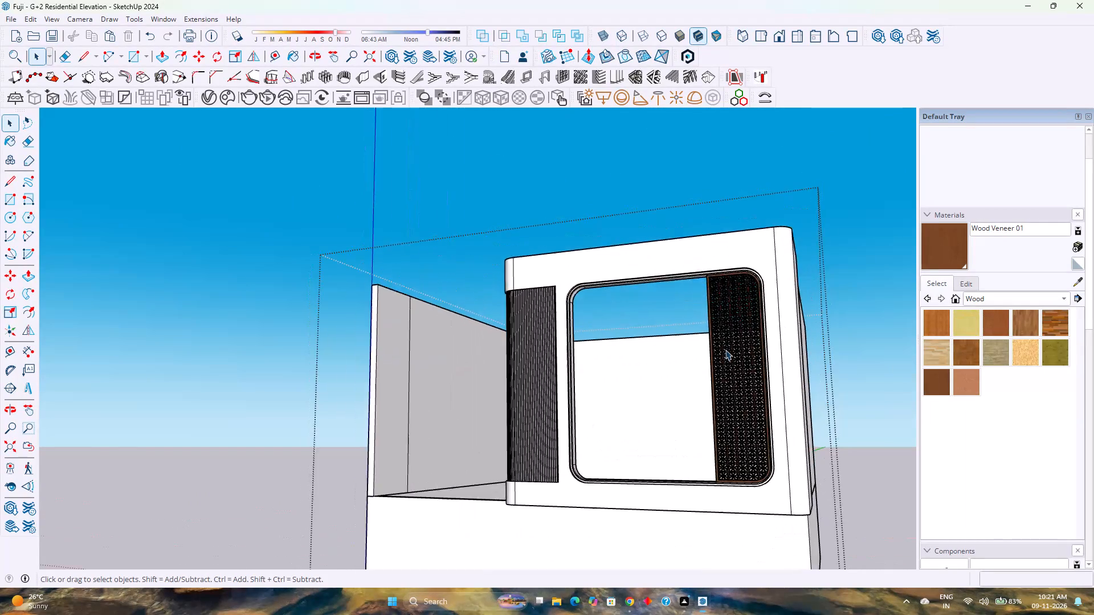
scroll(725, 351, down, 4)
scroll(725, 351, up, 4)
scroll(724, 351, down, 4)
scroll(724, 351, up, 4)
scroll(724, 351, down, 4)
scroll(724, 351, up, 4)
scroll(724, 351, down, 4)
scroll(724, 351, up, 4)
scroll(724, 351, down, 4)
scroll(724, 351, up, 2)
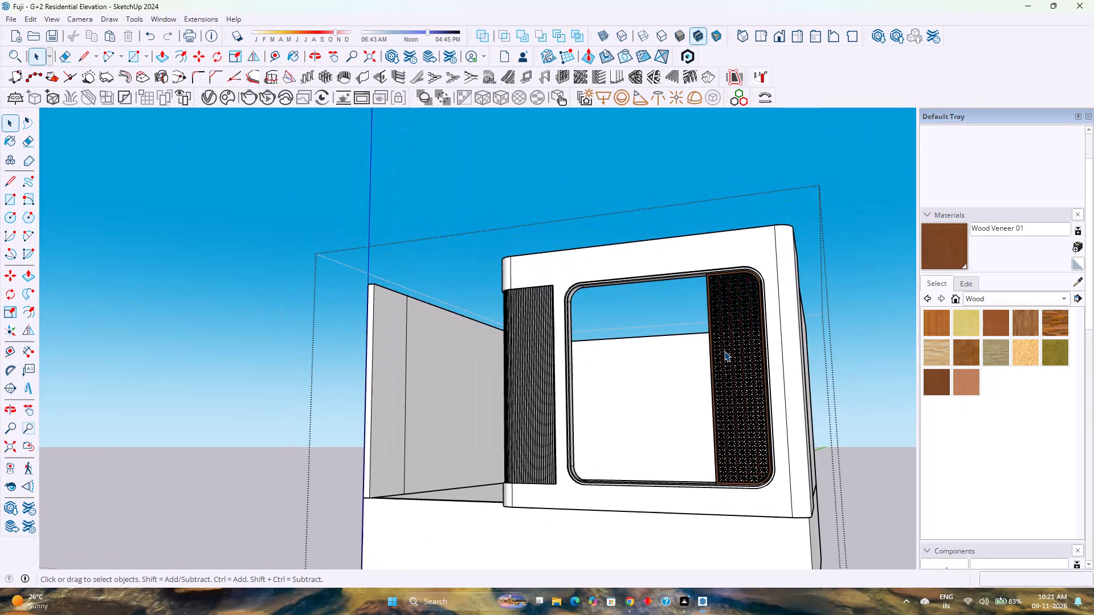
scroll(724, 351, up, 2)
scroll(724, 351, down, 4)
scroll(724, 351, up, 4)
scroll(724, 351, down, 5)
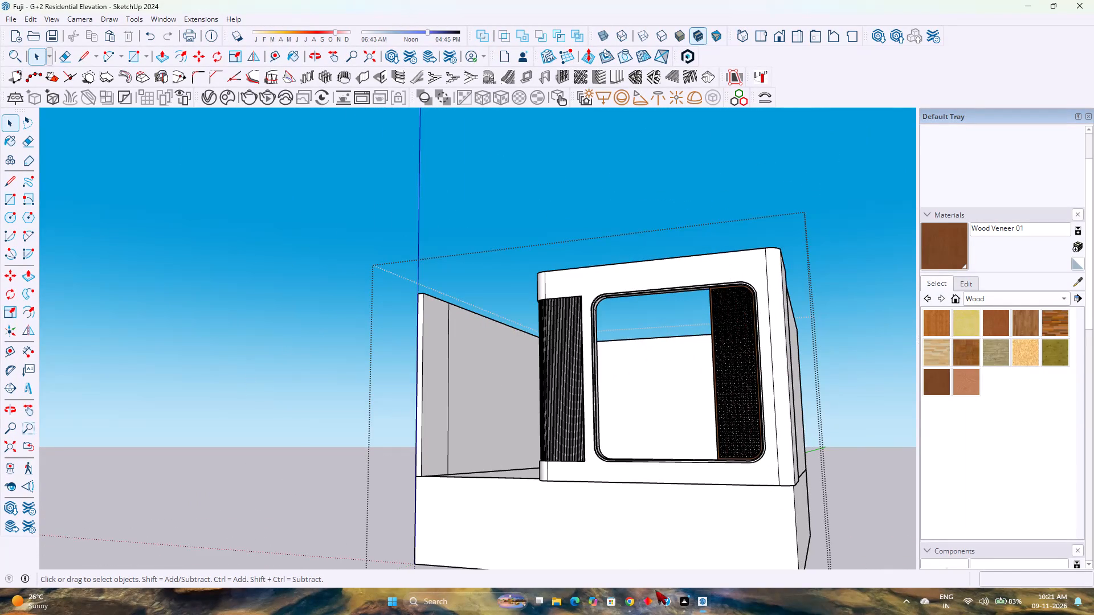
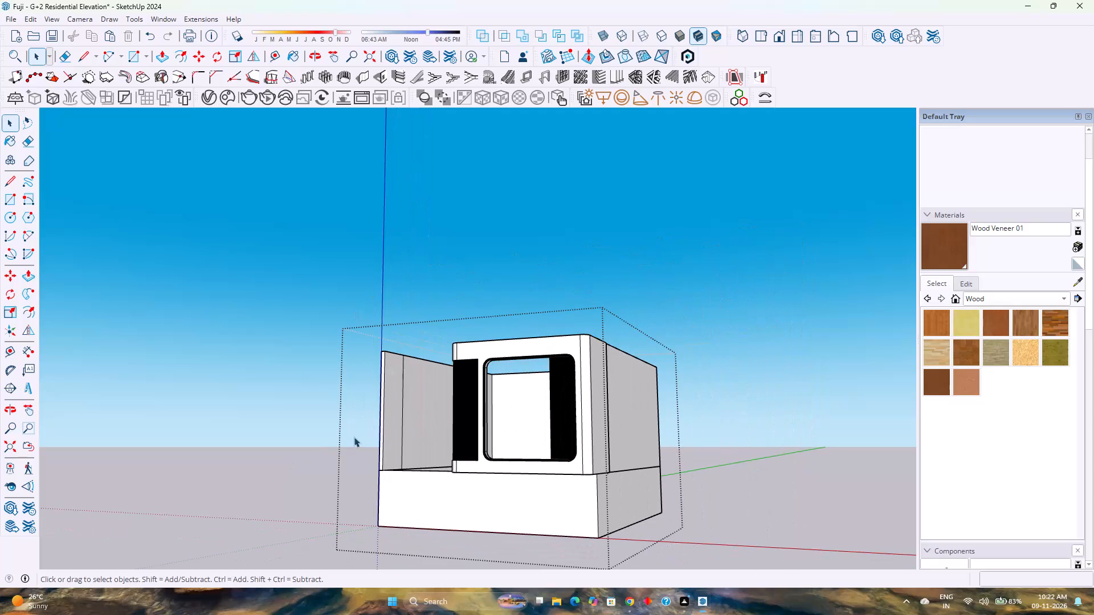
Delete the extra lengthwise edge on the top face of the front window wall.
middle_drag(402, 404, 477, 561)
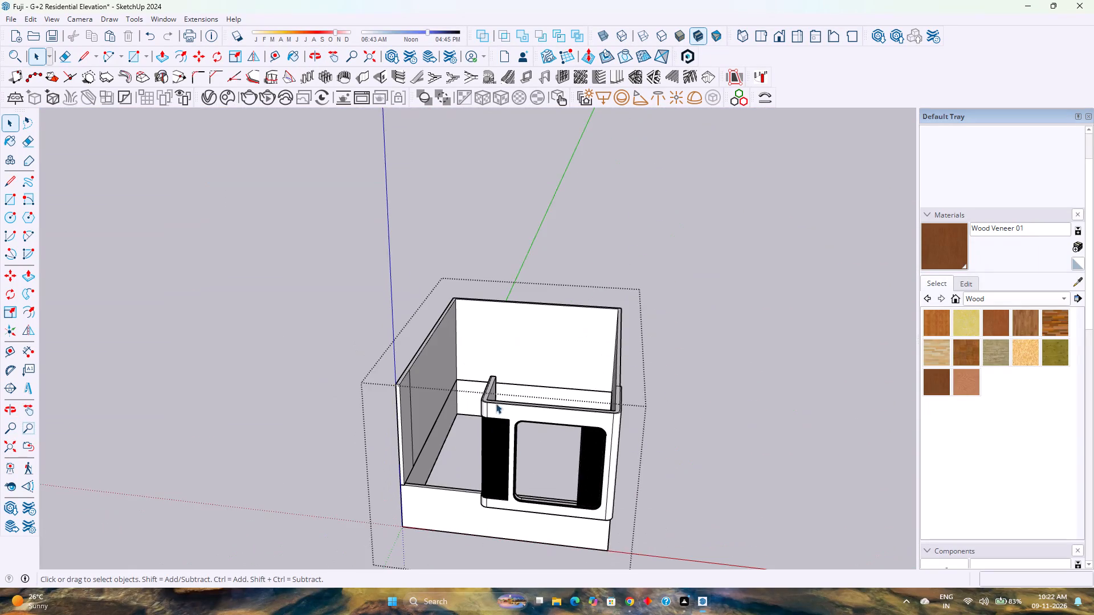
scroll(496, 402, up, 5)
middle_drag(490, 392, 600, 531)
scroll(593, 463, up, 2)
scroll(531, 448, up, 3)
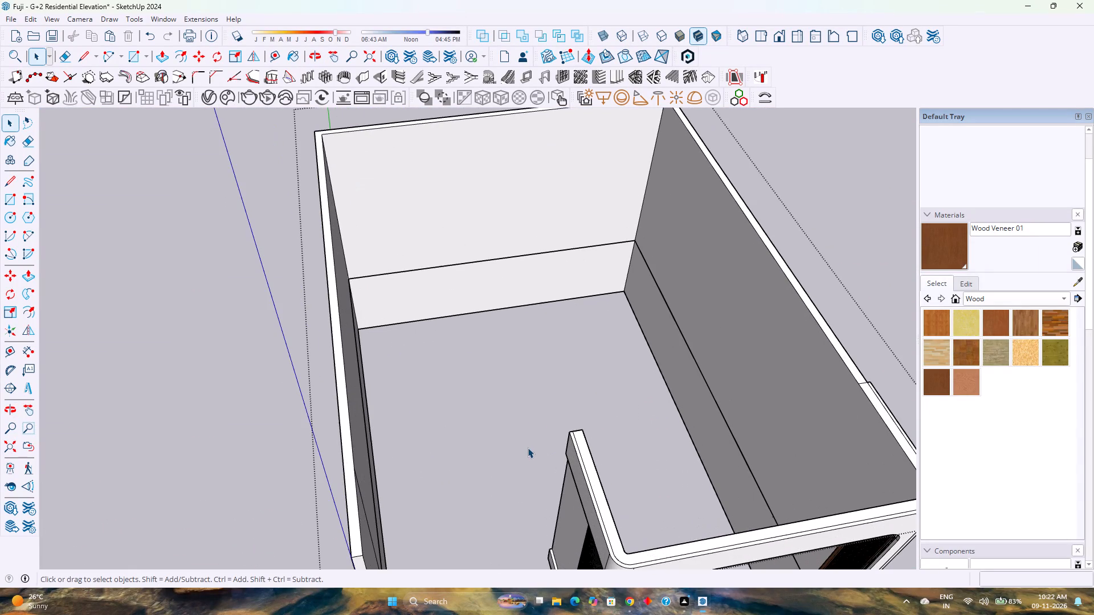
click(657, 559)
click(655, 559)
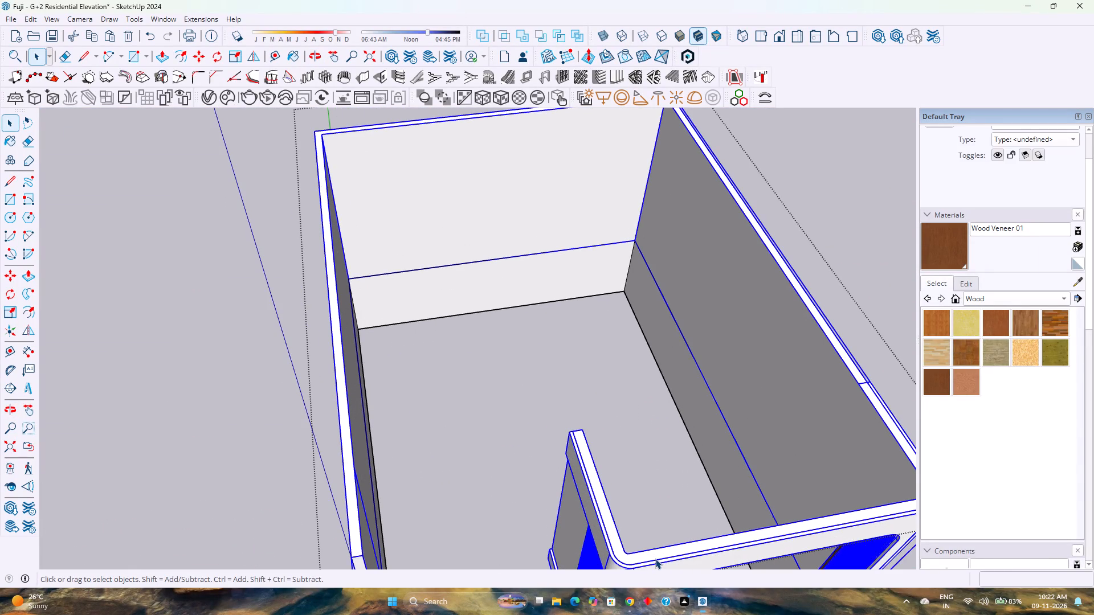
click(655, 559)
scroll(655, 559, up, 3)
click(658, 559)
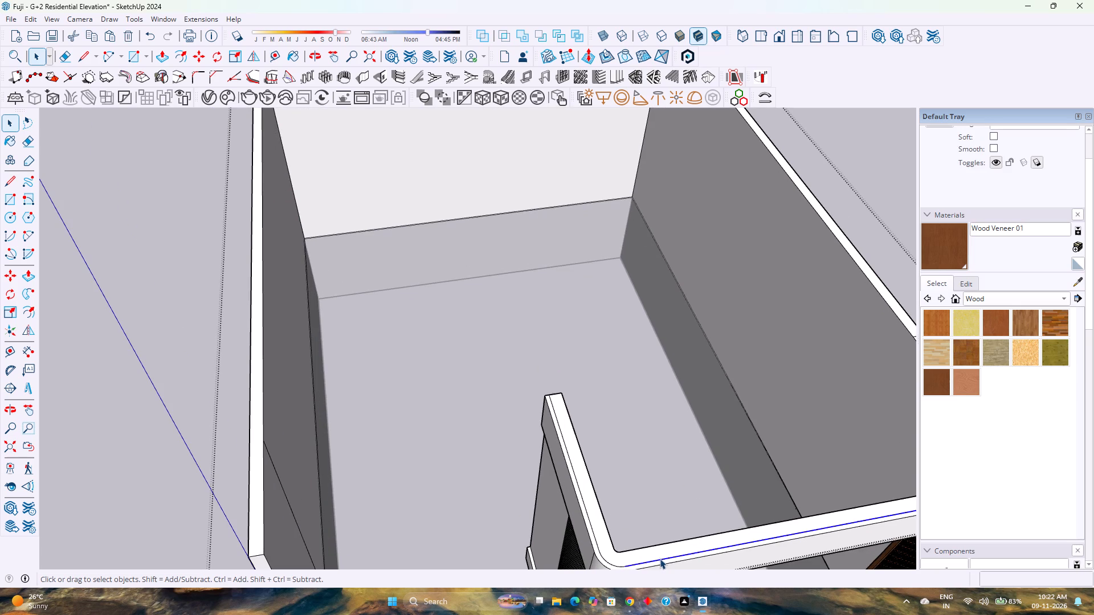
key(Delete)
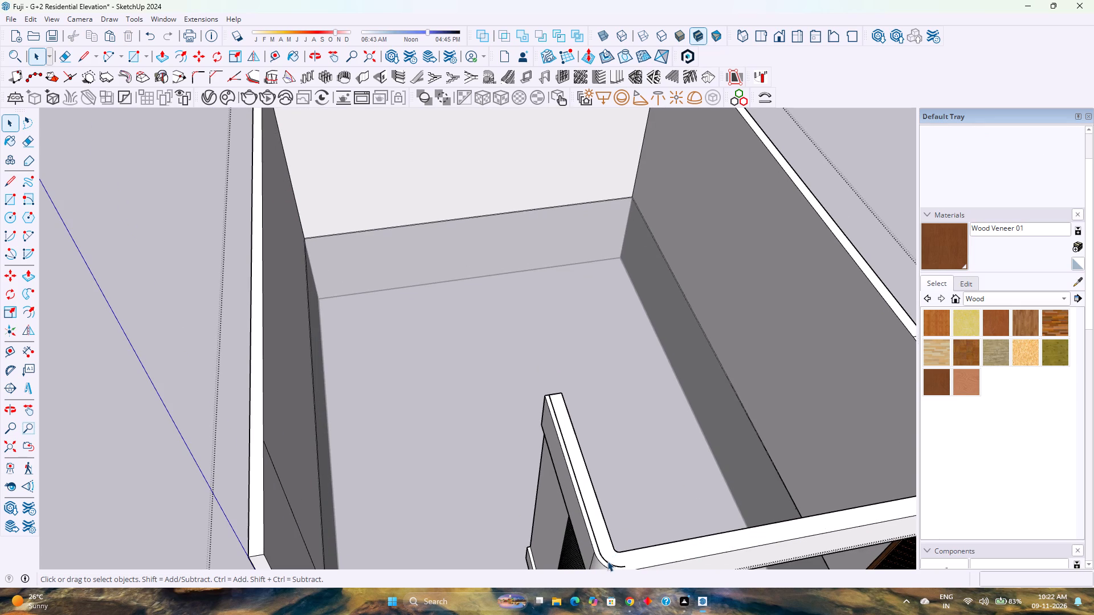
Delete the leftover corner arc and the lengthwise line on the top face of the short return wall beside the open entrance side.
scroll(606, 559, up, 3)
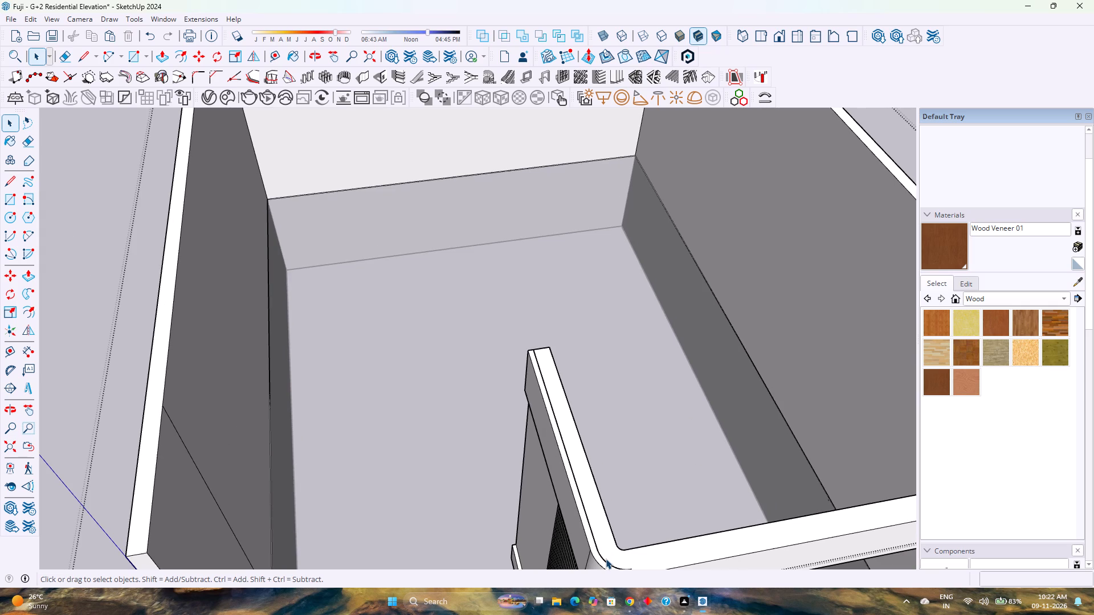
scroll(545, 584, down, 5)
scroll(459, 474, down, 5)
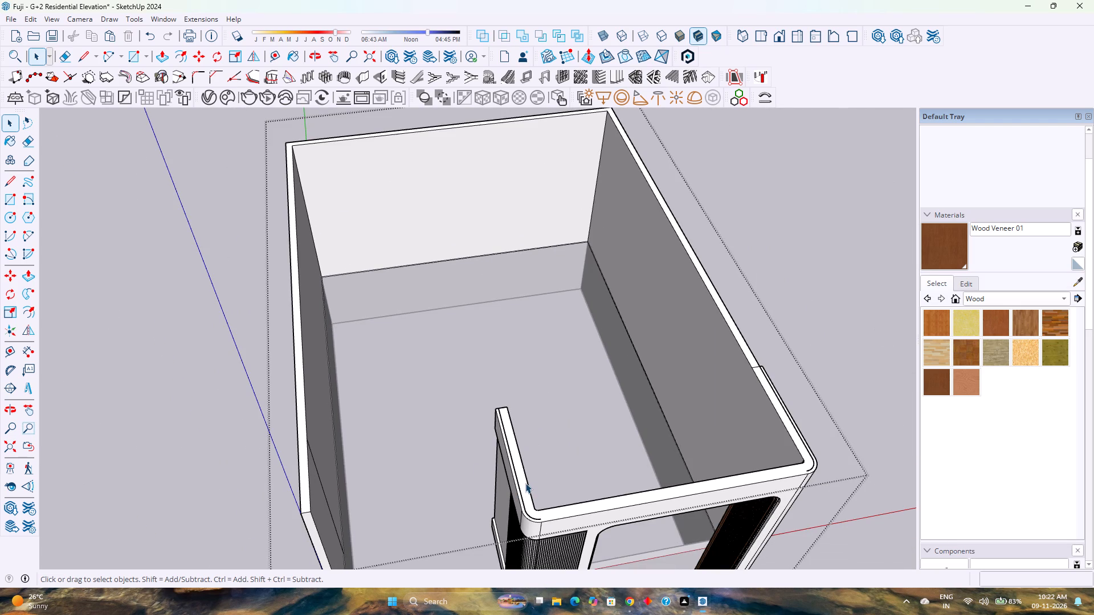
scroll(521, 483, up, 4)
scroll(521, 483, down, 4)
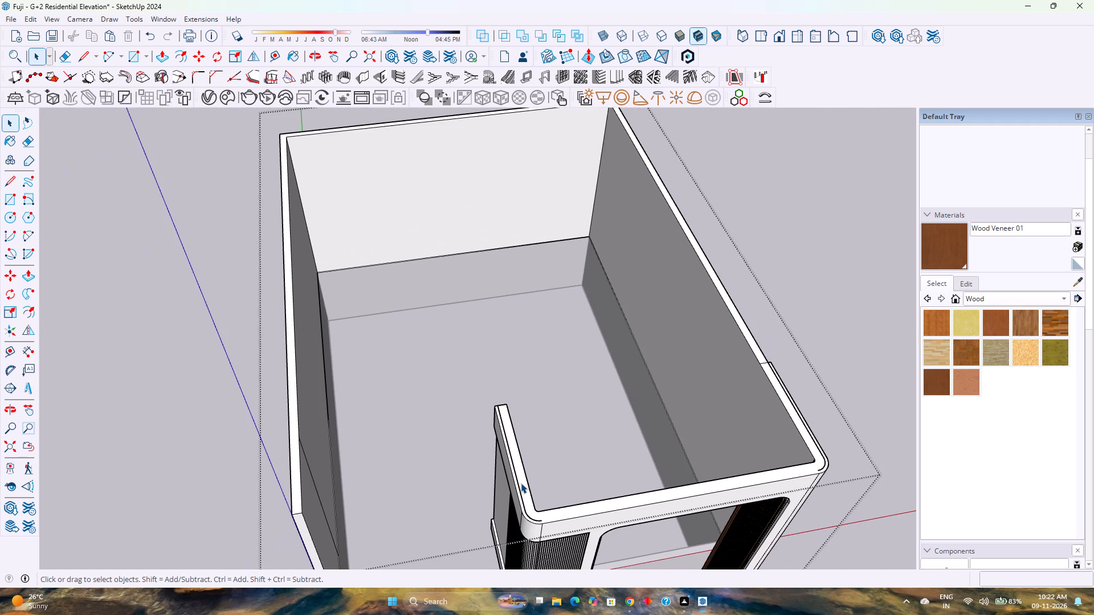
scroll(521, 483, up, 3)
scroll(521, 483, down, 2)
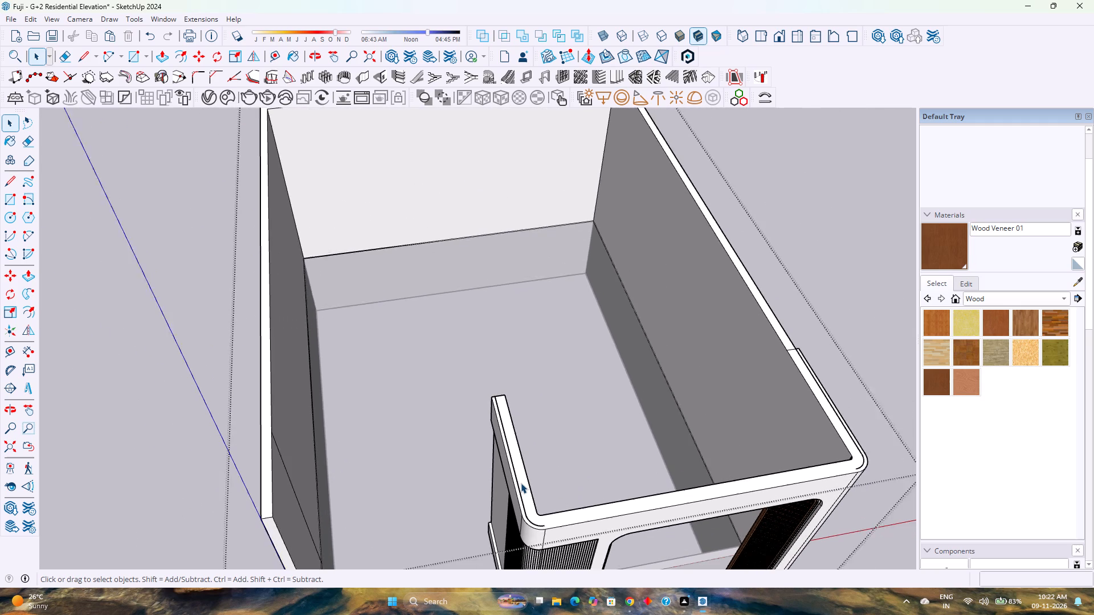
scroll(521, 483, down, 1)
scroll(515, 493, up, 4)
scroll(515, 493, down, 3)
scroll(515, 493, up, 3)
scroll(515, 493, down, 4)
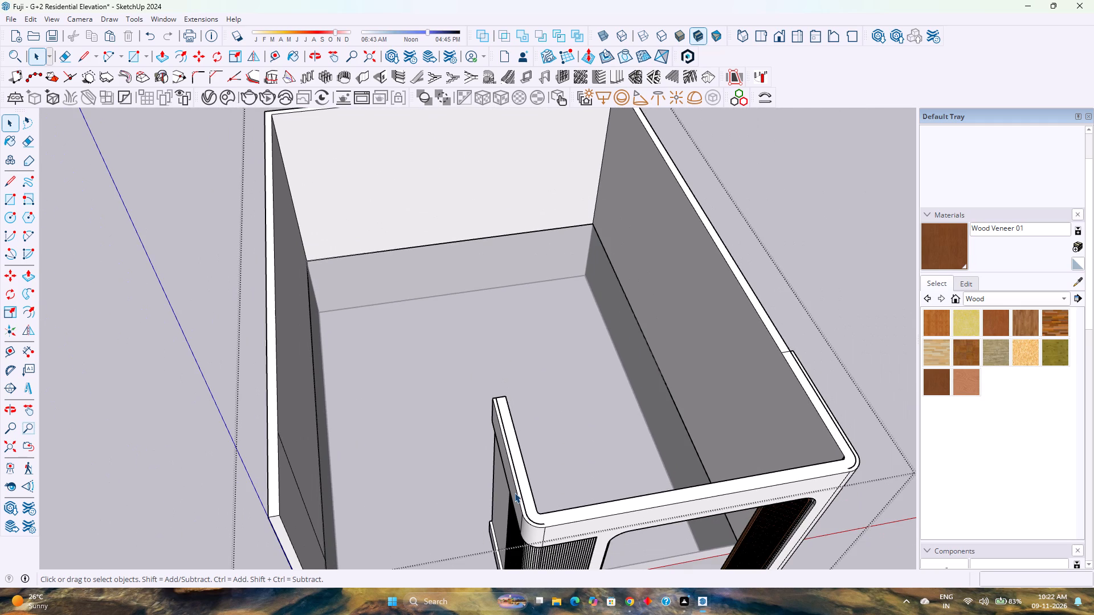
scroll(515, 493, down, 4)
scroll(528, 510, up, 7)
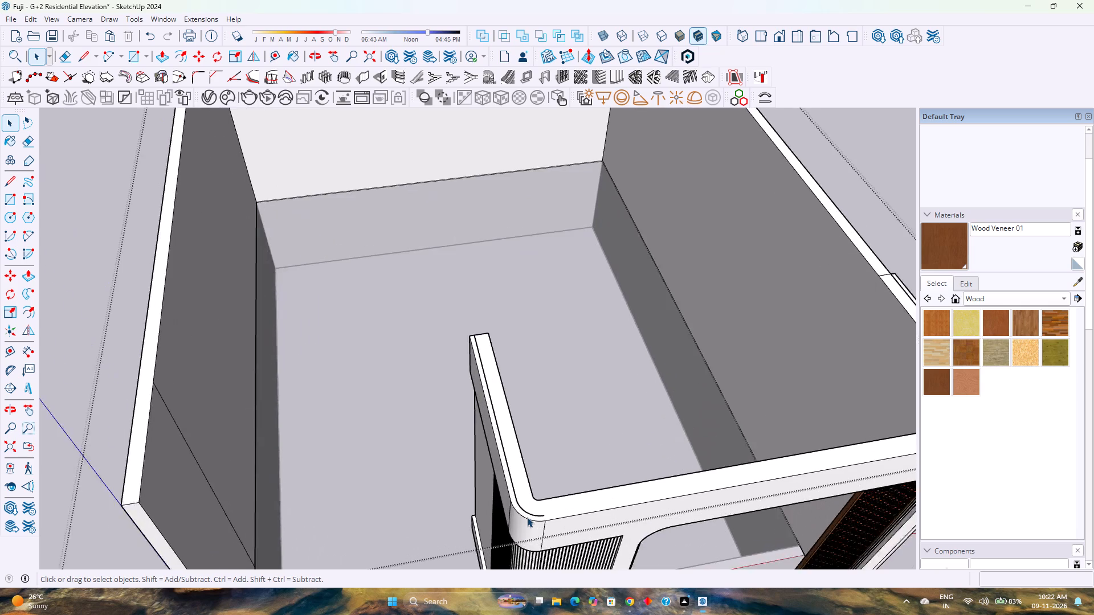
scroll(527, 517, up, 2)
scroll(527, 517, down, 4)
scroll(527, 519, up, 14)
click(532, 501)
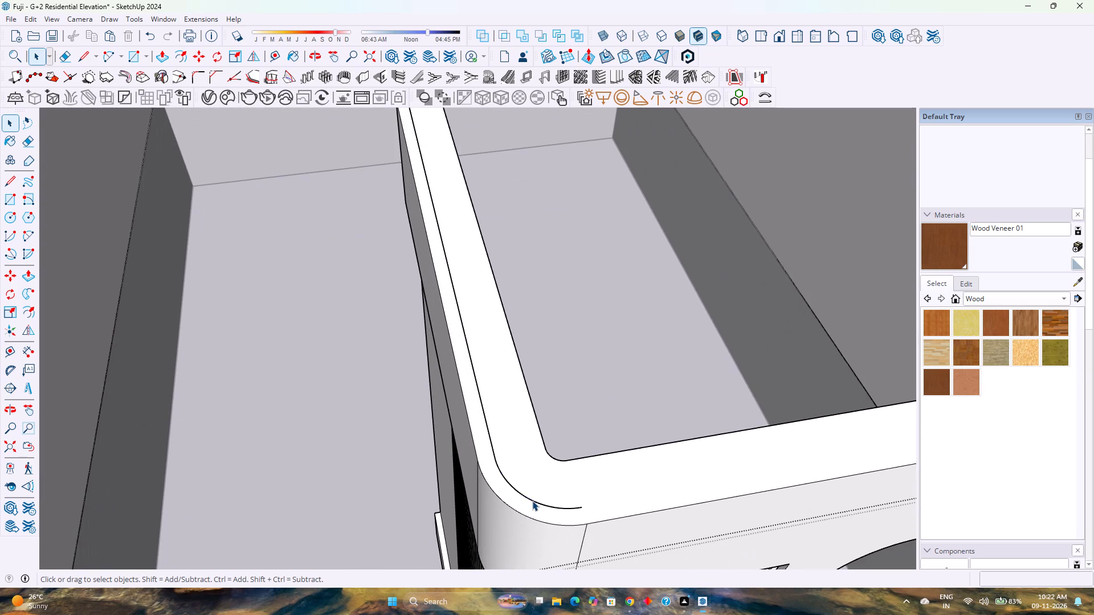
key(Delete)
click(493, 451)
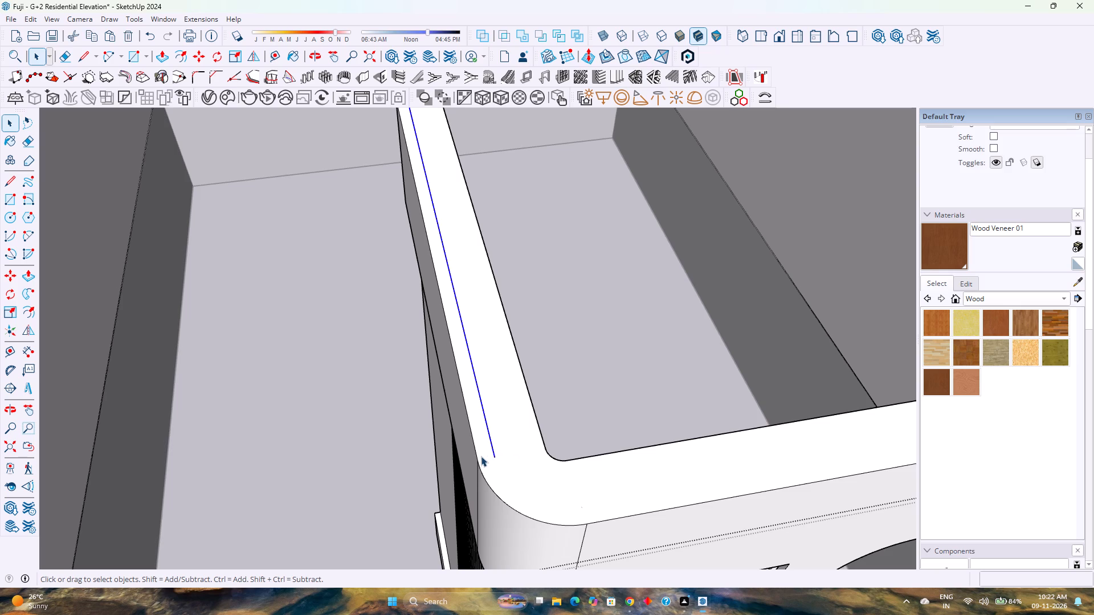
key(Delete)
Delete the lengthwise line and corner arc on top of the long side wall, where it meets the front window wall.
scroll(352, 474, down, 2)
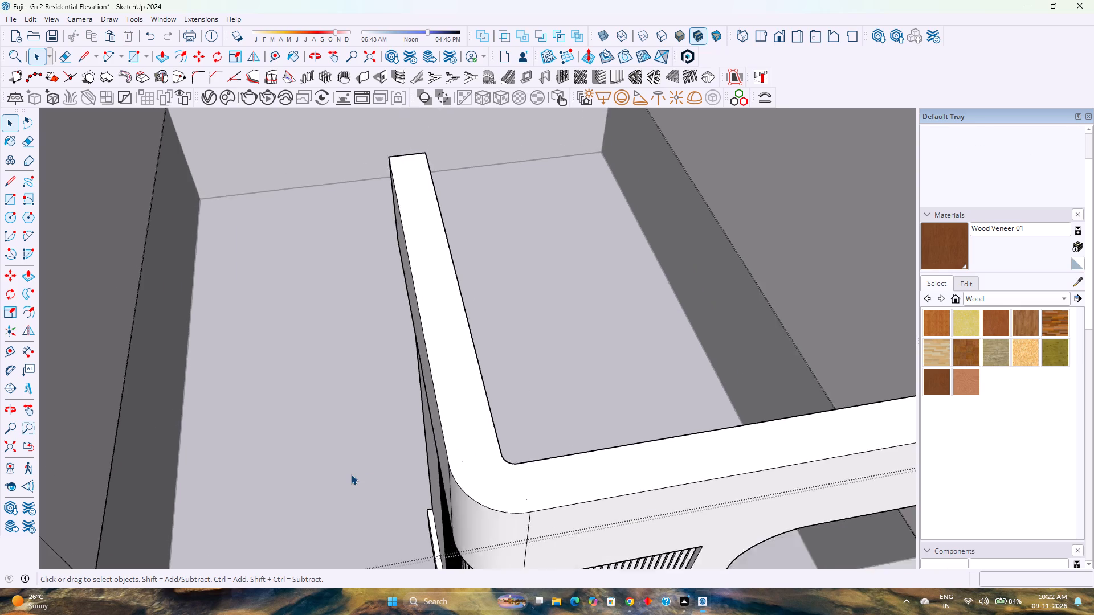
scroll(351, 474, down, 14)
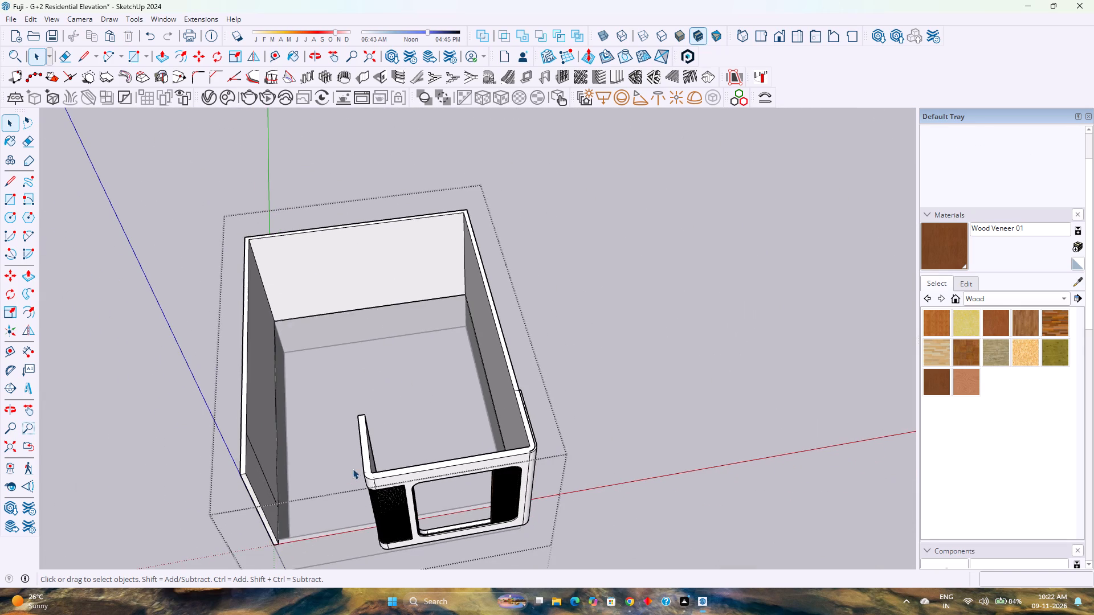
scroll(353, 469, down, 6)
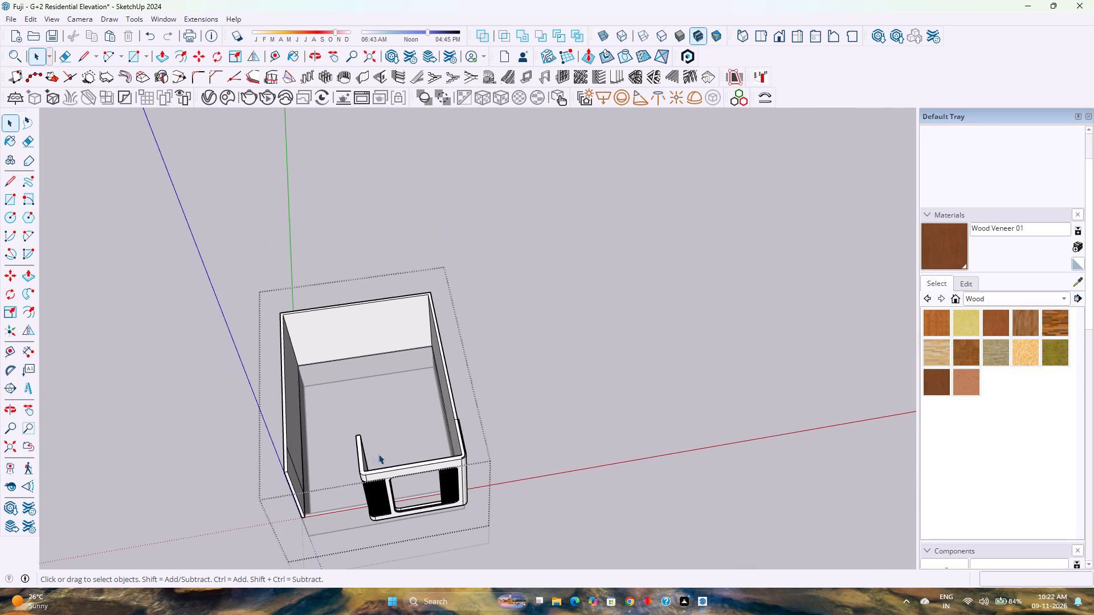
scroll(476, 462, up, 4)
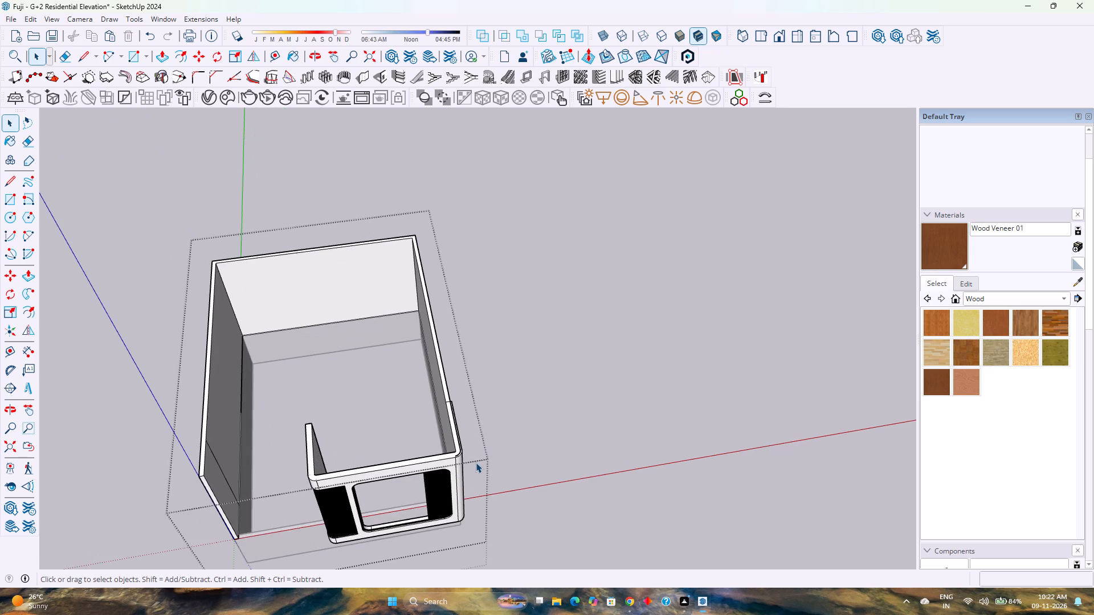
scroll(476, 462, up, 13)
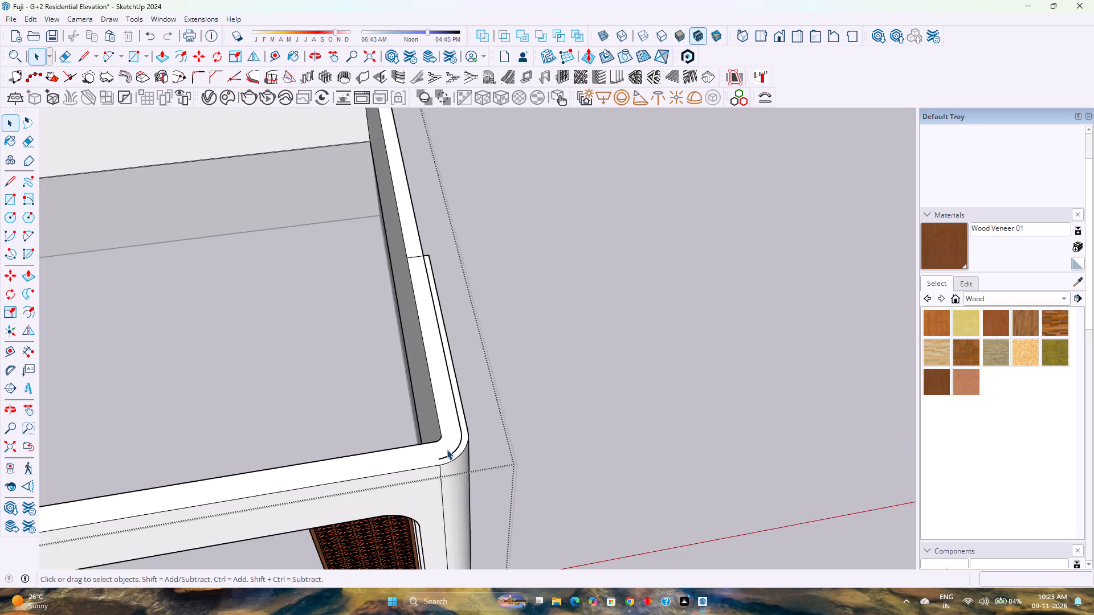
scroll(447, 449, up, 5)
click(464, 410)
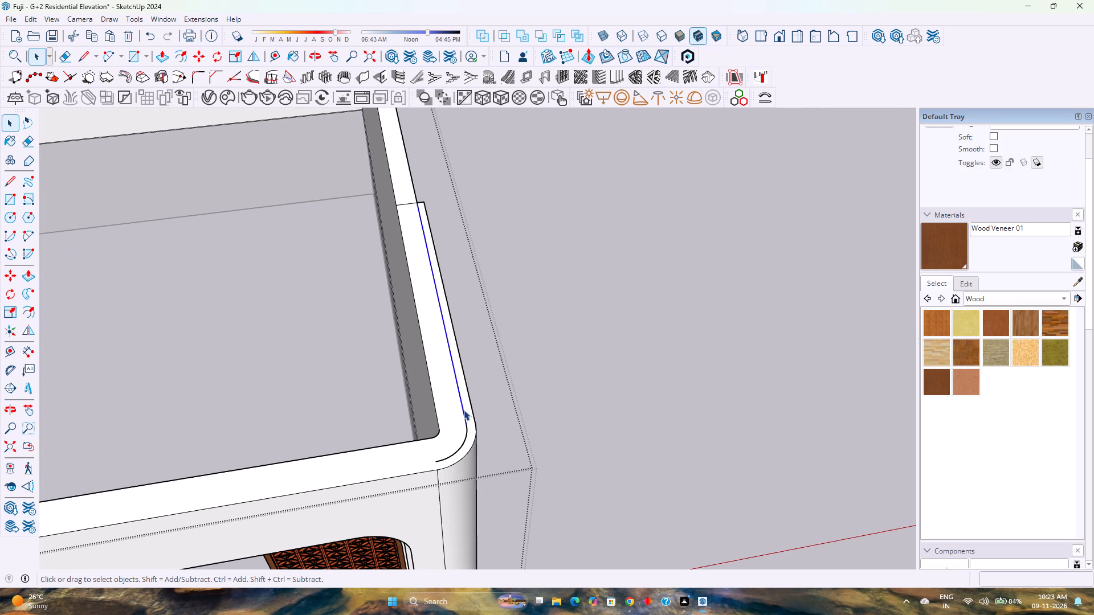
key(Delete)
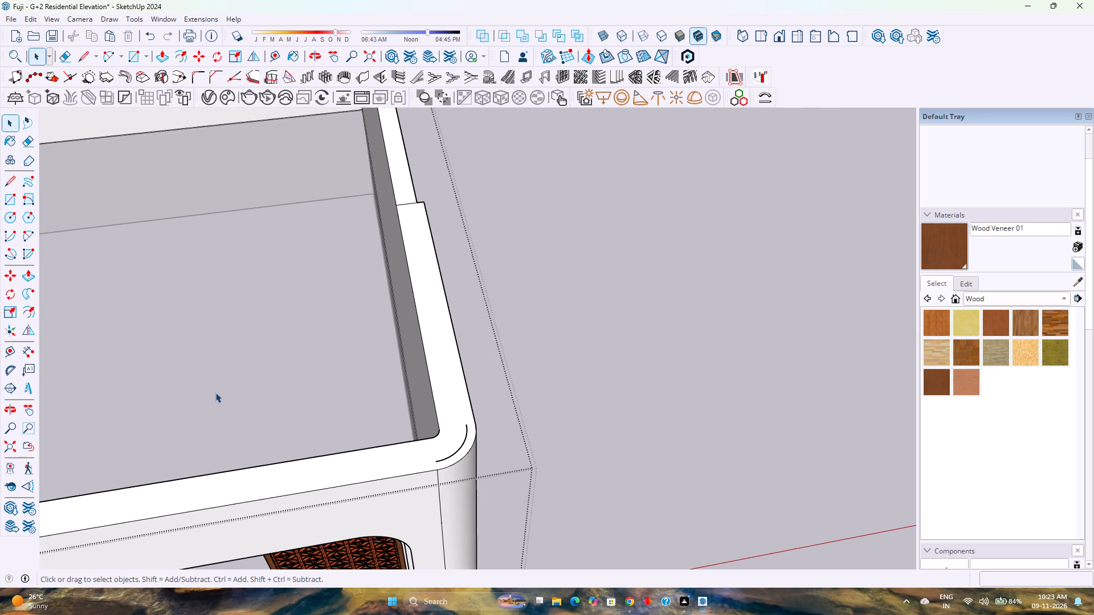
click(448, 457)
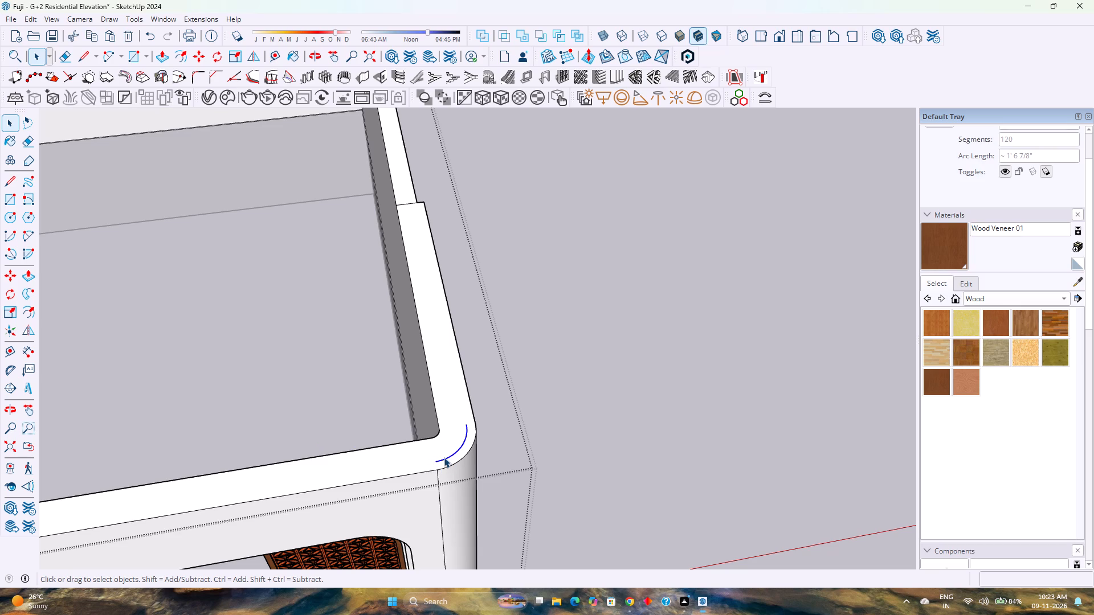
key(Delete)
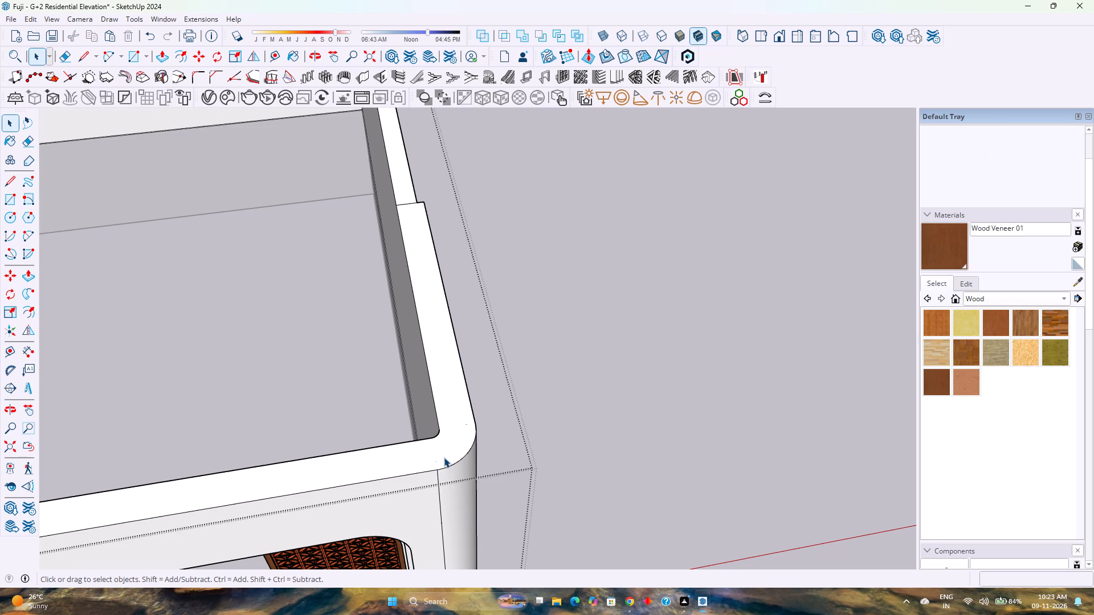
Examine the cleaned wall tops and the gap between the short return wall and the opposite side wall.
scroll(444, 457, down, 20)
scroll(444, 457, up, 1)
scroll(444, 457, down, 4)
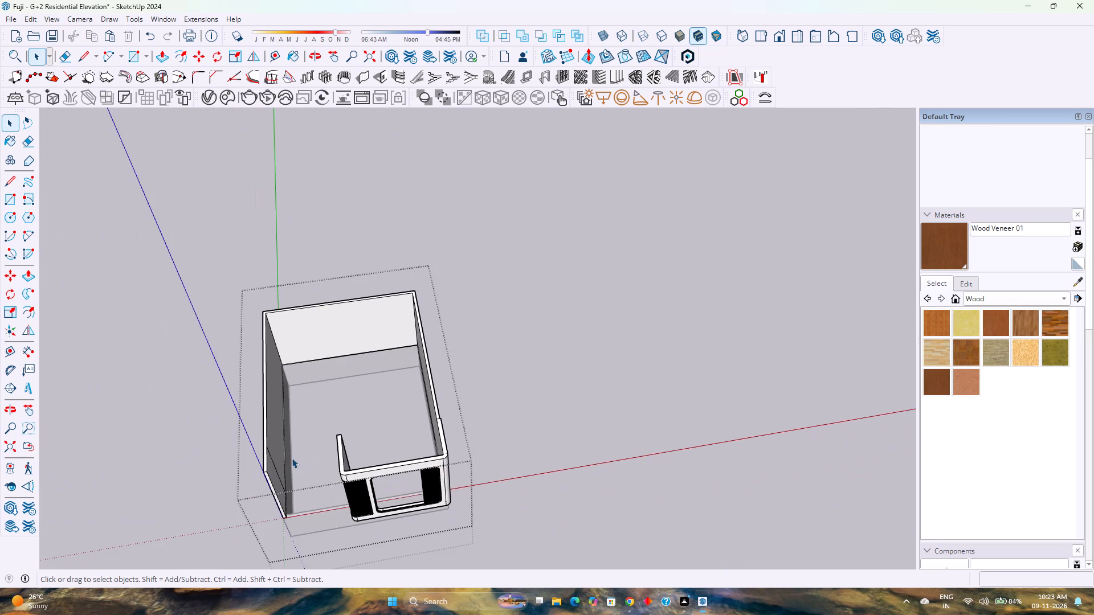
scroll(292, 458, up, 7)
middle_drag(286, 458, 357, 441)
middle_click(357, 441)
scroll(358, 441, up, 4)
middle_click(367, 443)
middle_drag(362, 445, 260, 452)
middle_click(259, 452)
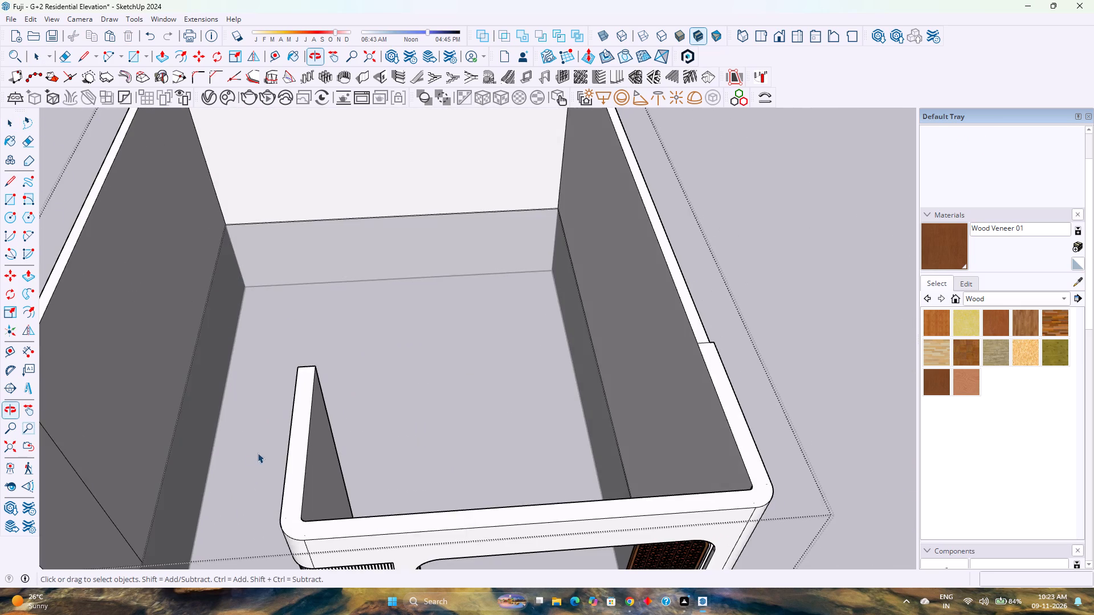
scroll(230, 456, down, 4)
middle_drag(230, 456, 336, 437)
middle_click(337, 437)
scroll(337, 437, down, 3)
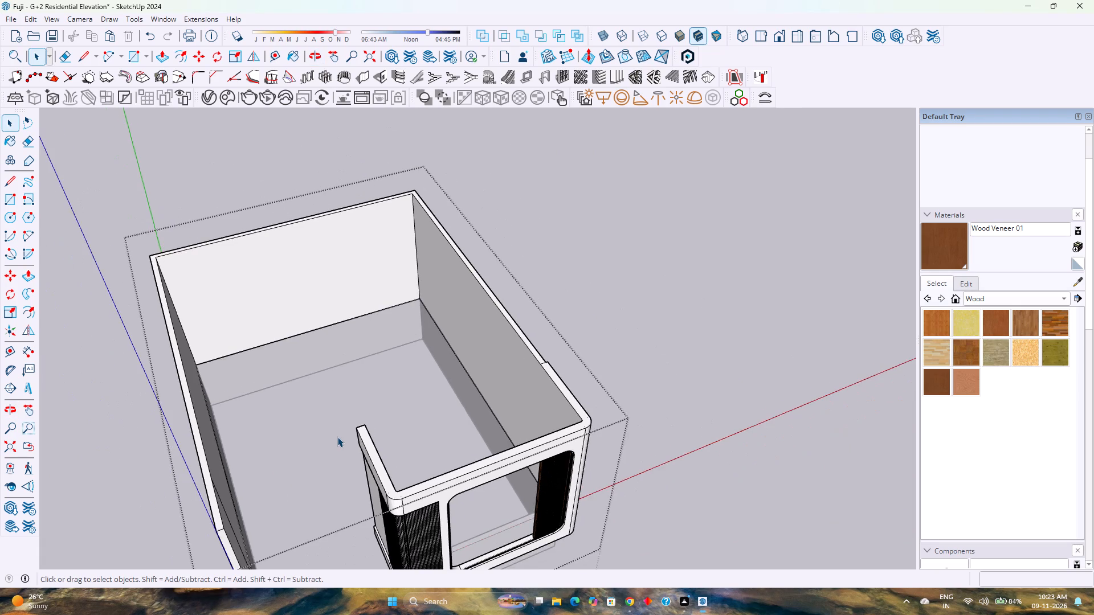
scroll(337, 437, down, 5)
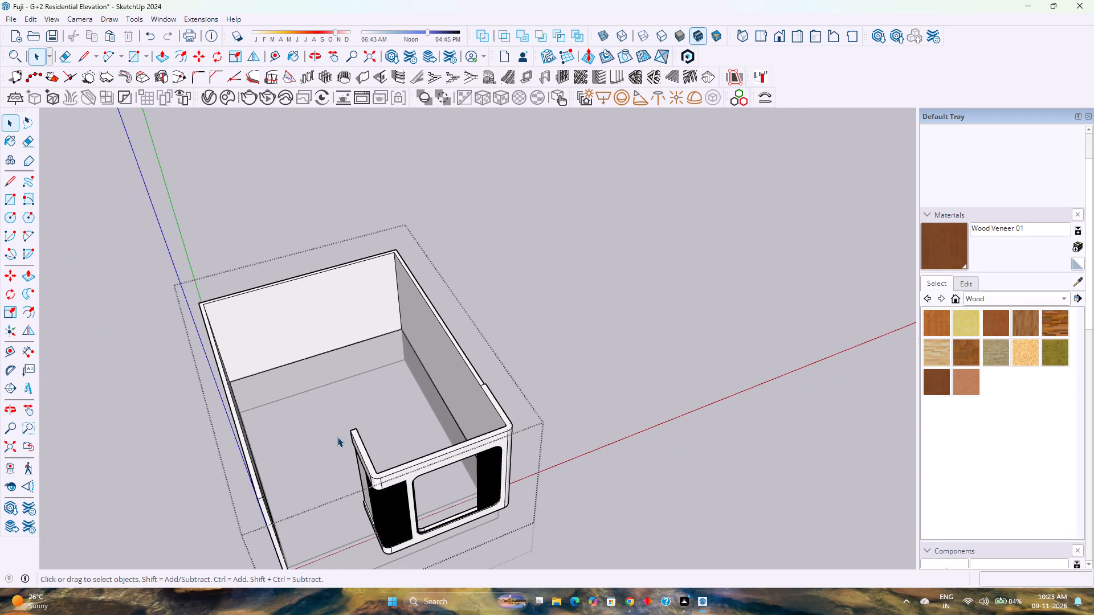
scroll(338, 434, down, 3)
scroll(338, 434, up, 3)
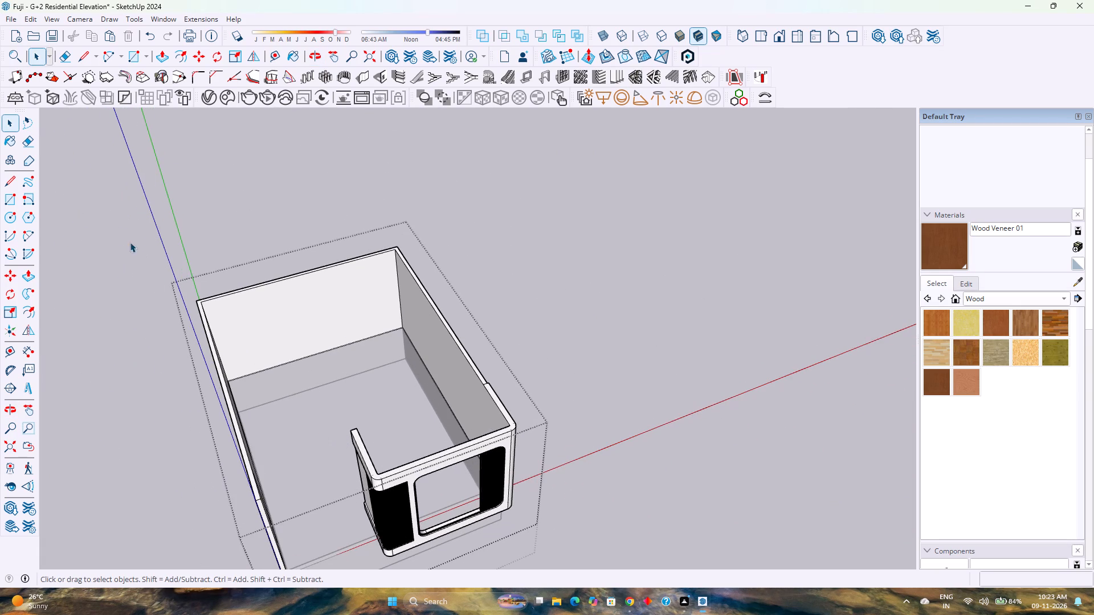
Draw a 16' line along the red axis from the opposite side wall's inner top edge to the short return wall's outer end corner.
click(83, 58)
middle_drag(300, 473, 300, 474)
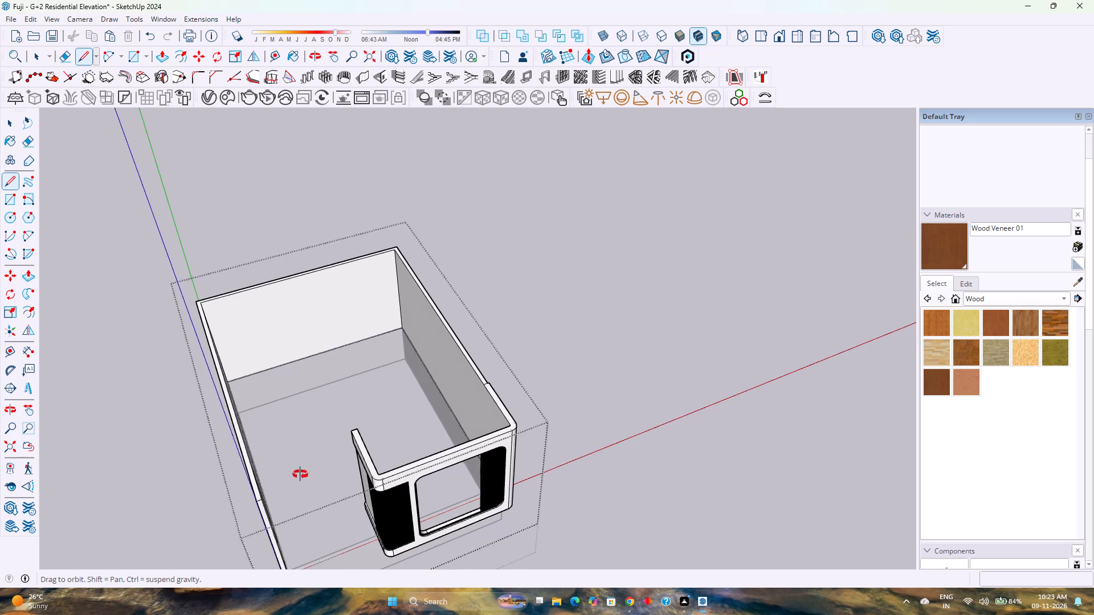
middle_drag(300, 474, 217, 482)
scroll(228, 434, up, 4)
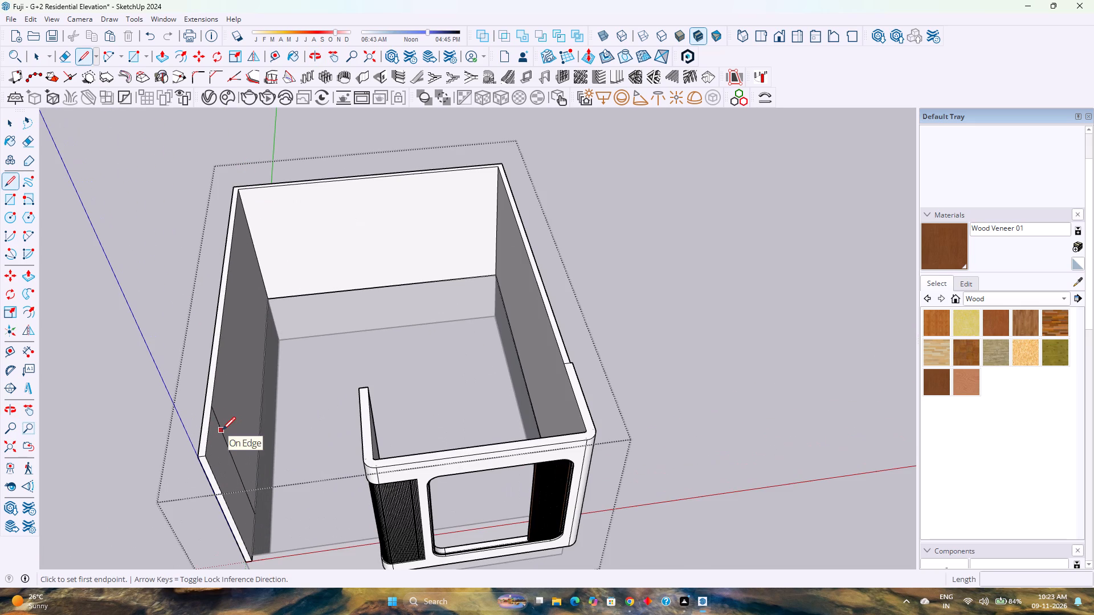
click(215, 404)
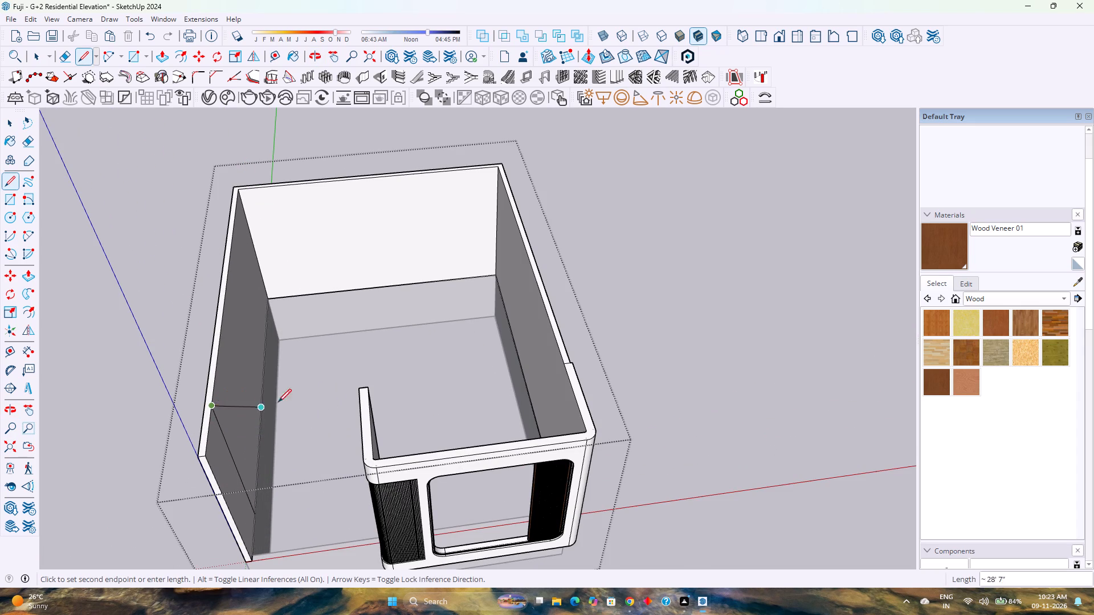
scroll(360, 388, up, 8)
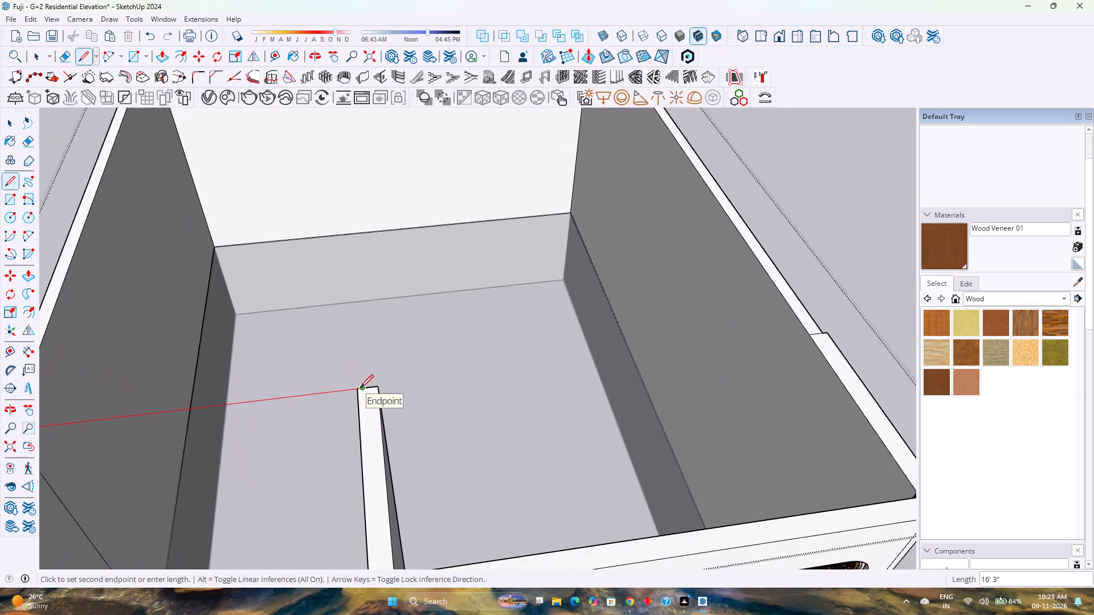
scroll(360, 388, up, 3)
middle_drag(353, 393, 473, 368)
middle_click(473, 367)
middle_drag(470, 367, 450, 371)
middle_click(450, 371)
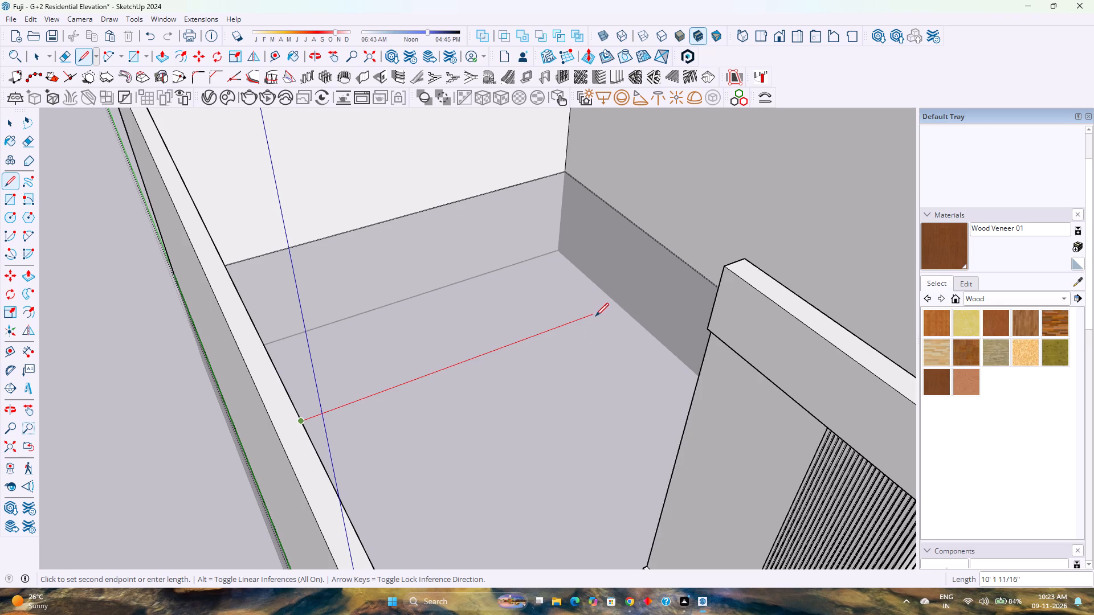
click(725, 265)
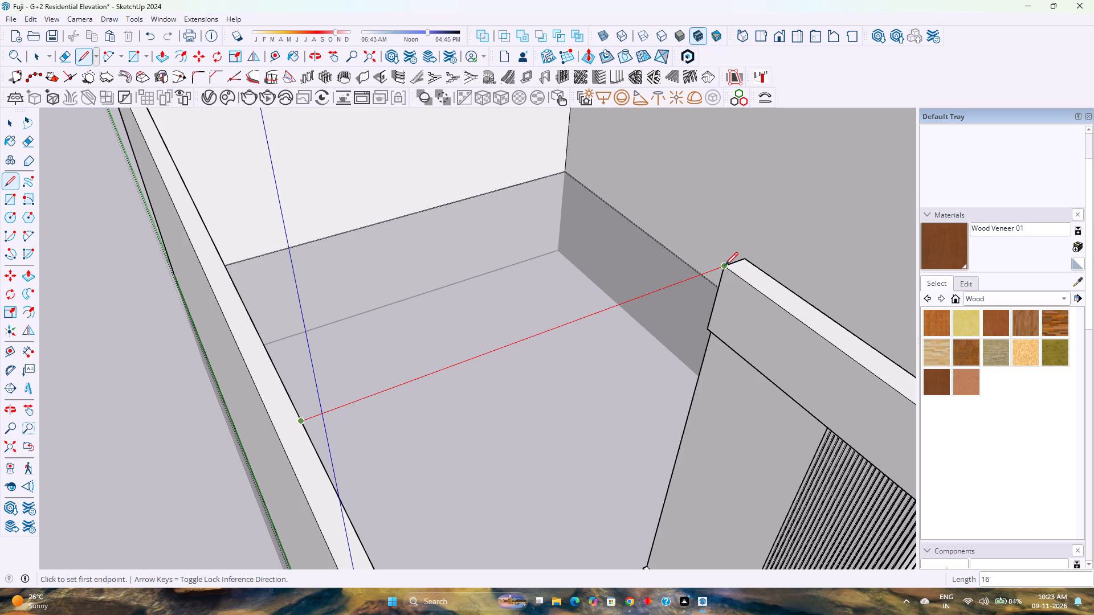
Draw a 16' line along the red axis from the side wall's inner bottom edge to the short return wall's bottom end corner.
scroll(579, 347, down, 6)
middle_drag(578, 396, 485, 331)
middle_click(483, 330)
scroll(483, 522, up, 3)
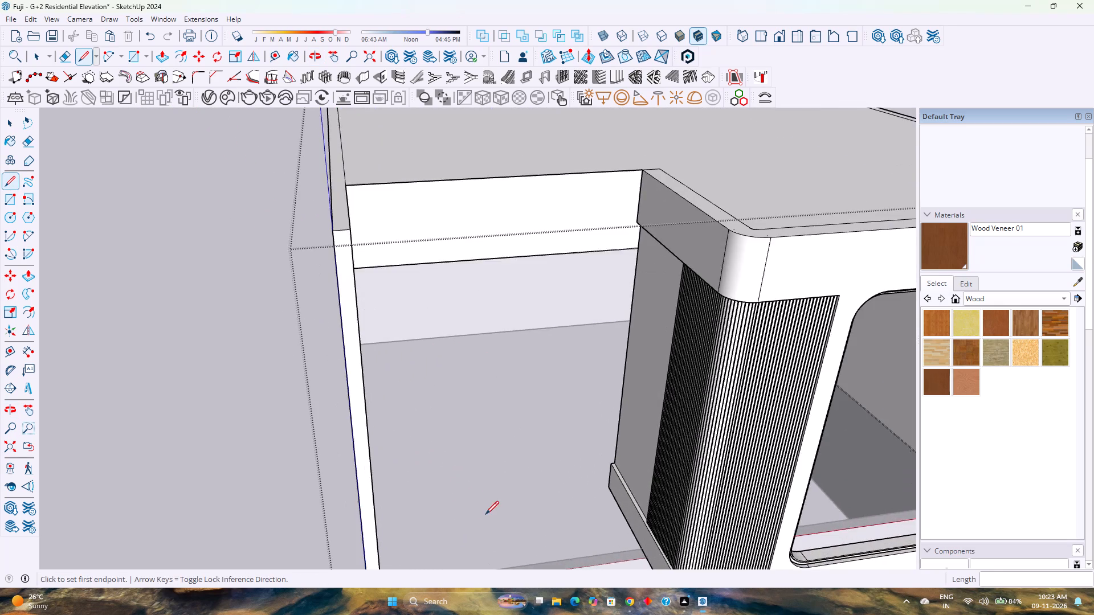
middle_drag(485, 512, 407, 474)
middle_click(406, 474)
click(279, 445)
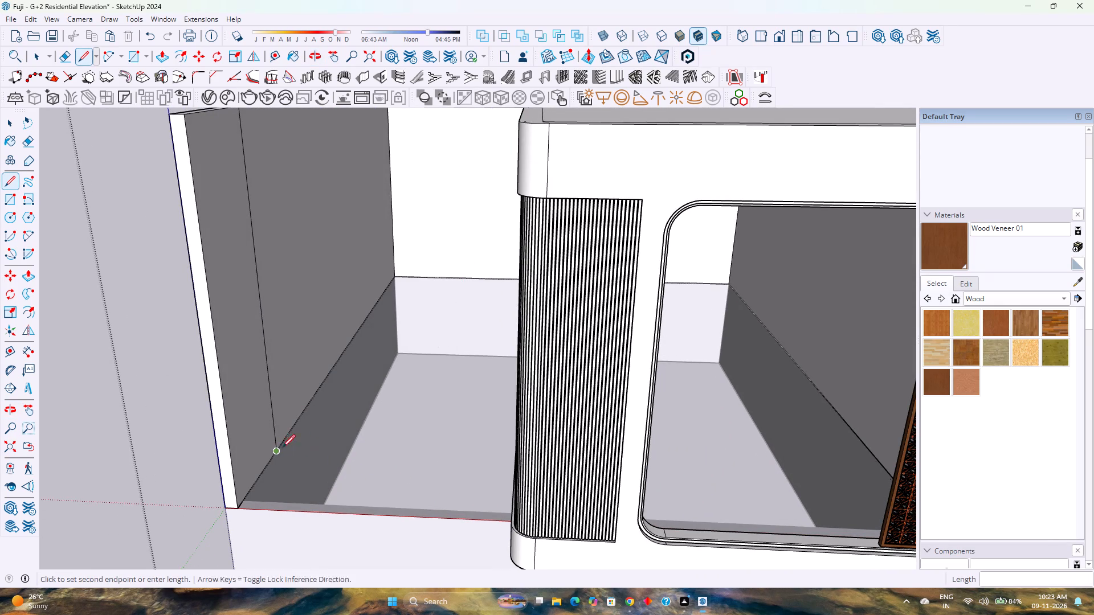
middle_drag(448, 463, 531, 473)
middle_click(531, 473)
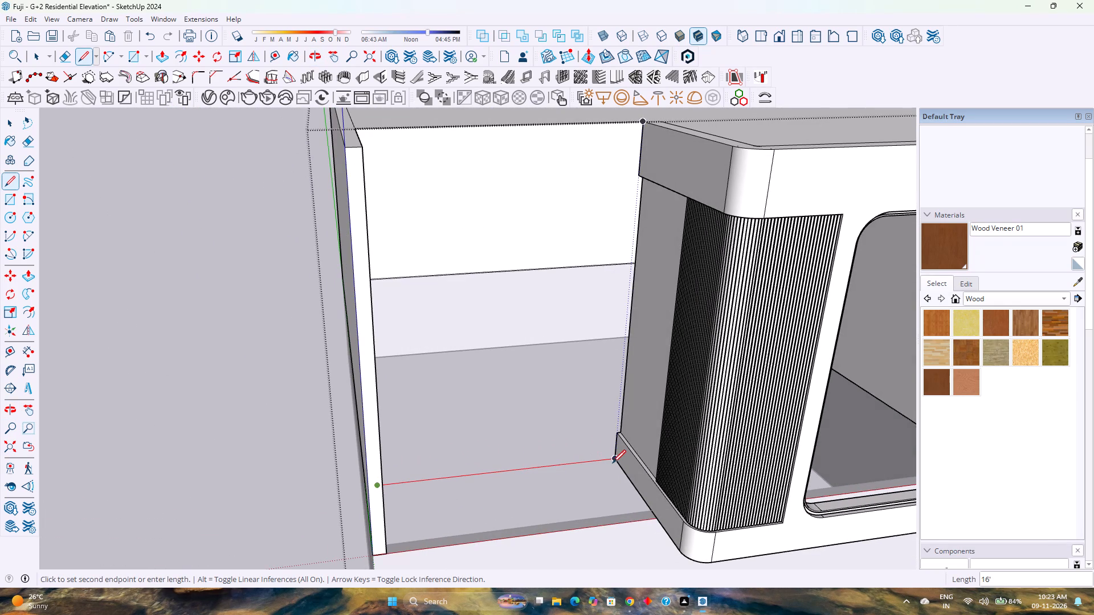
click(615, 463)
Delete the unwanted horizontal faces closing the bottom and the open top of the block, keeping the vertical face in the entrance recess.
scroll(553, 460, down, 2)
middle_drag(552, 460, 420, 420)
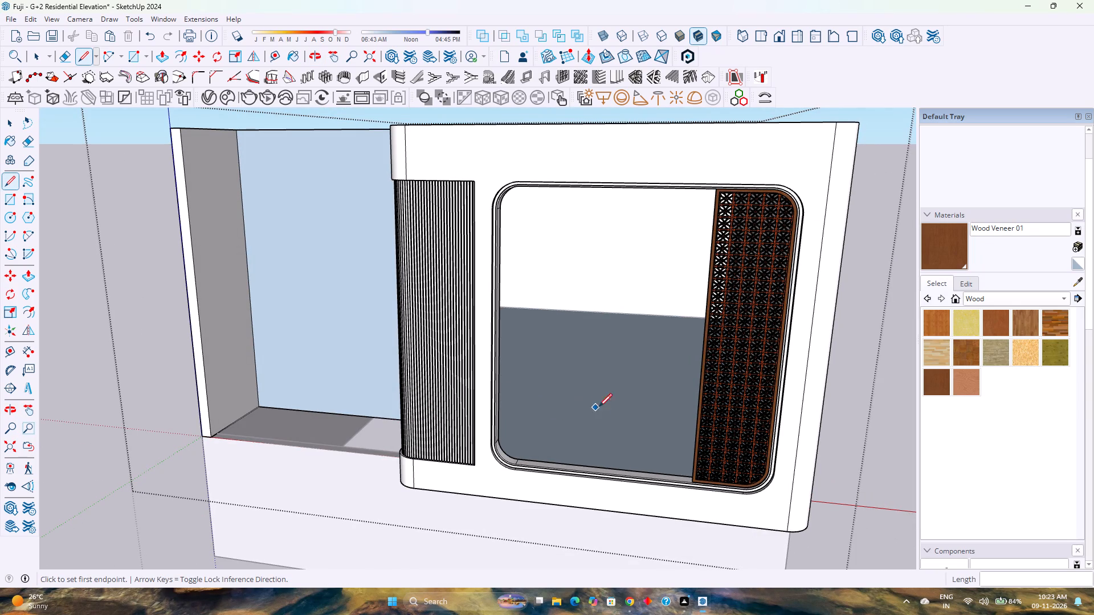
key(space)
click(618, 401)
key(Delete)
middle_drag(572, 419, 635, 504)
middle_click(635, 504)
scroll(631, 498, down, 4)
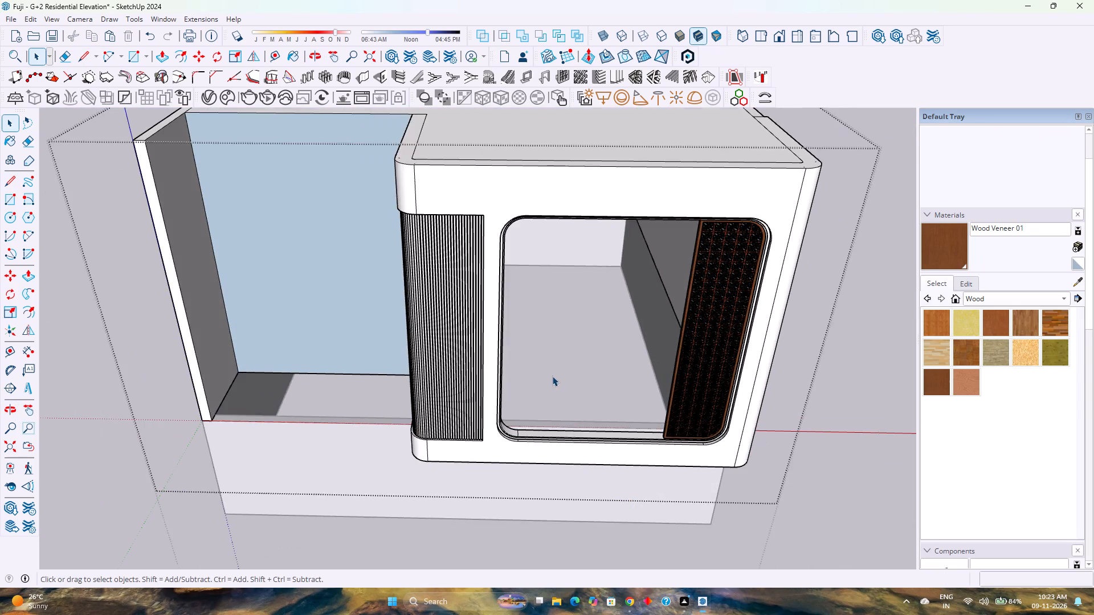
scroll(552, 376, down, 4)
click(555, 251)
key(Delete)
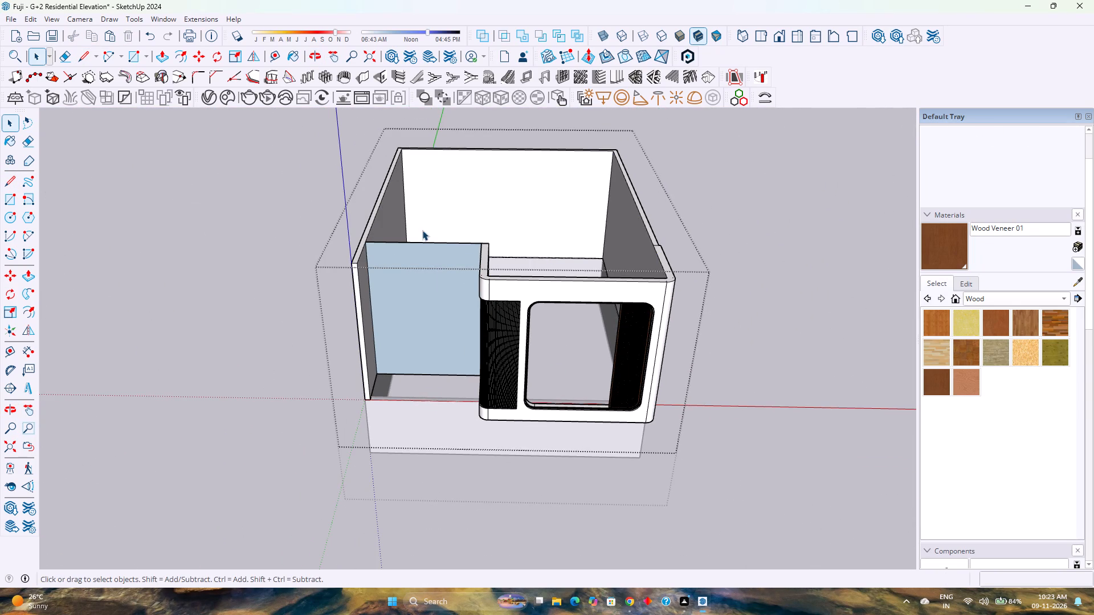
Push/Pull the vertical face in the entrance recess forward 9" to give the recessed wall its thickness.
click(407, 280)
scroll(407, 280, up, 4)
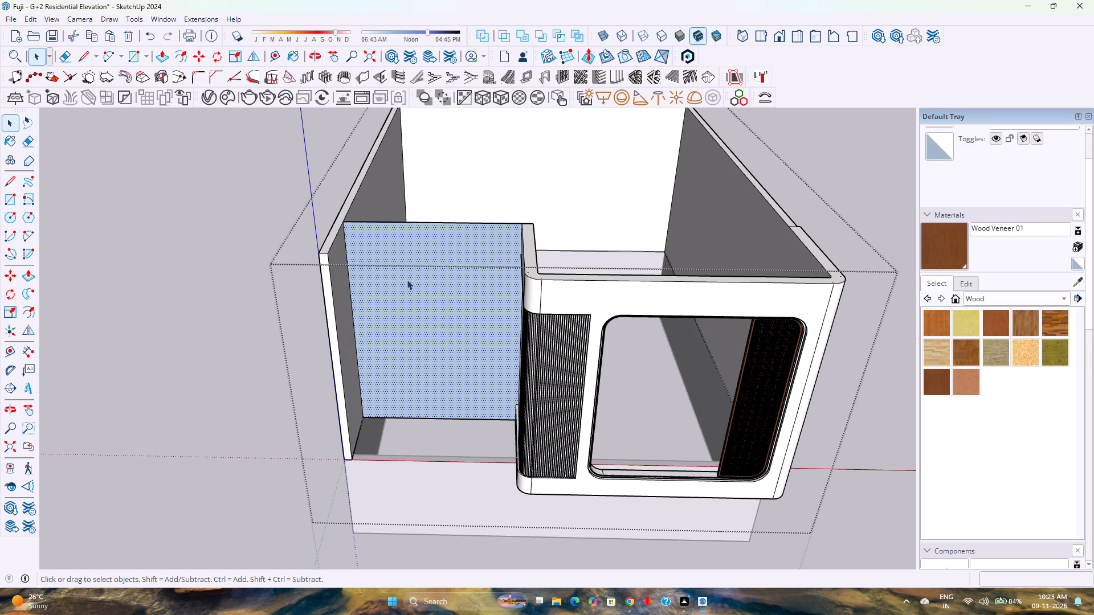
key(p)
click(404, 281)
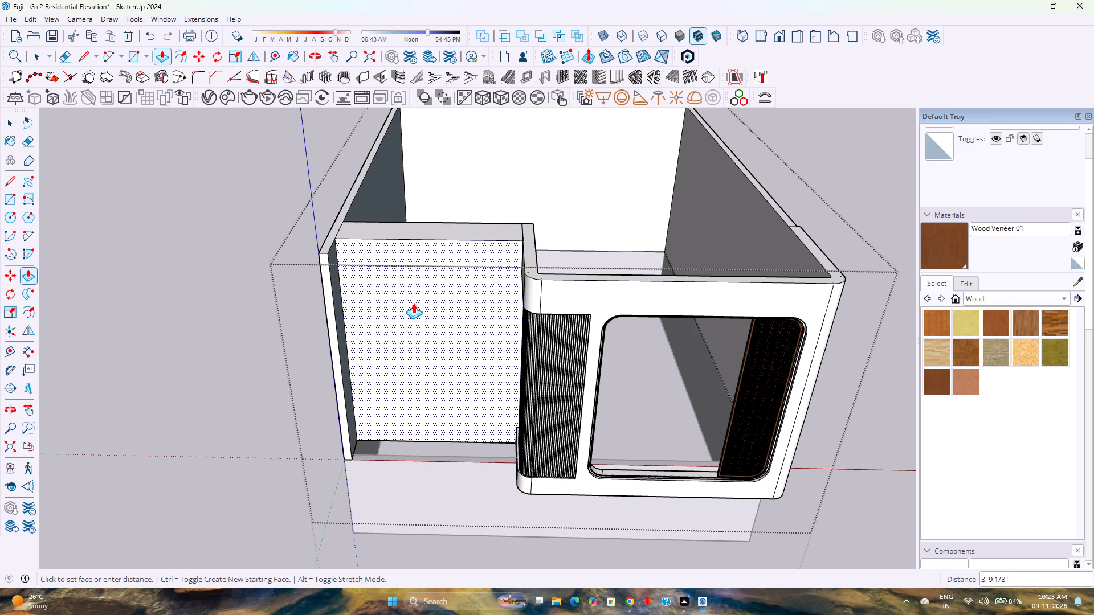
key(9)
key(Return)
Examine the thickened recessed wall and how it meets the side wall and the short return wall.
middle_drag(421, 300, 536, 218)
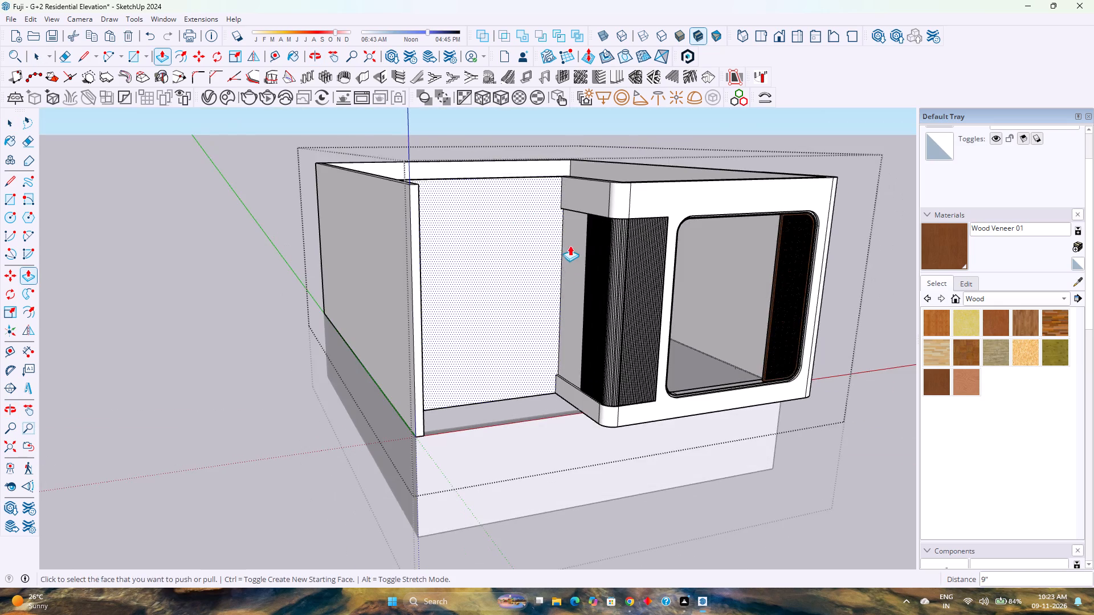
scroll(570, 269, up, 2)
middle_drag(569, 269, 504, 276)
middle_click(504, 276)
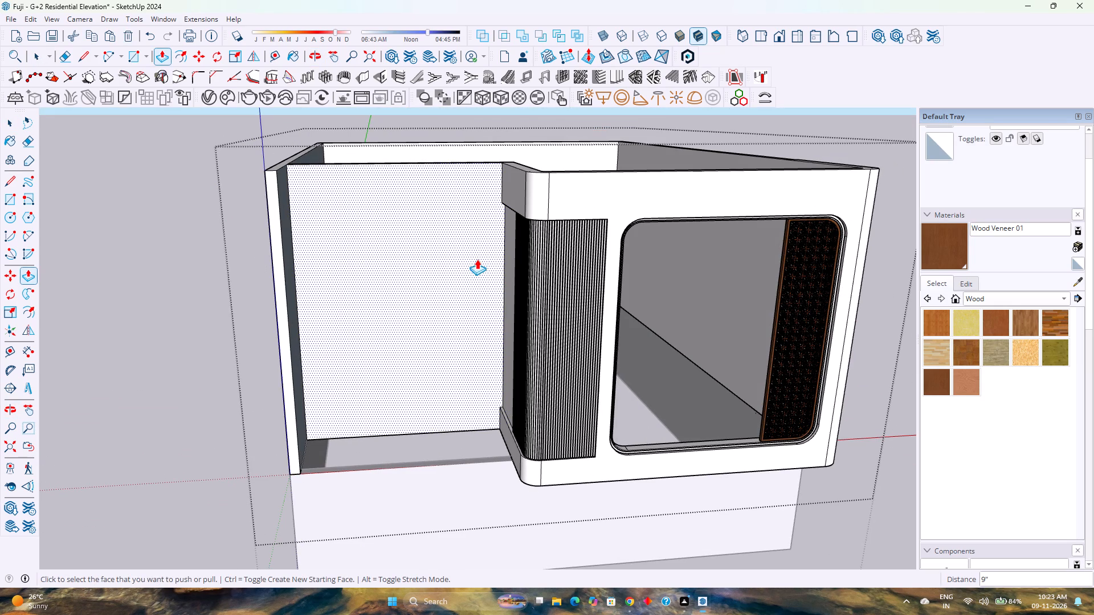
scroll(472, 254, down, 4)
scroll(472, 254, up, 4)
scroll(472, 252, down, 3)
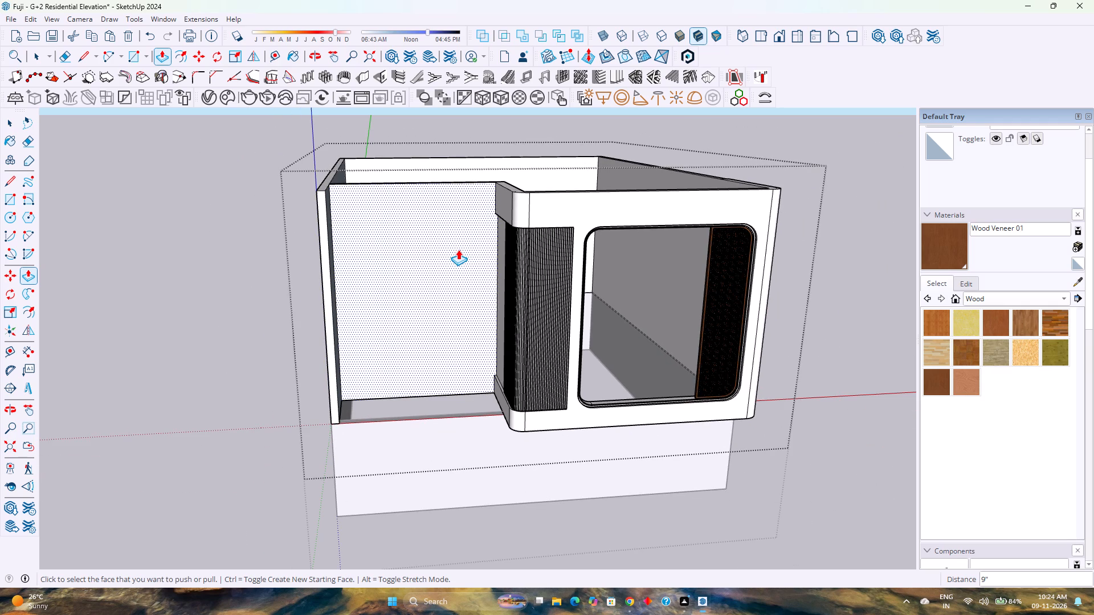
scroll(432, 206, up, 8)
Place vertical guides on the recessed wall, each 2' in from its edges at the side wall and the return wall.
click(270, 63)
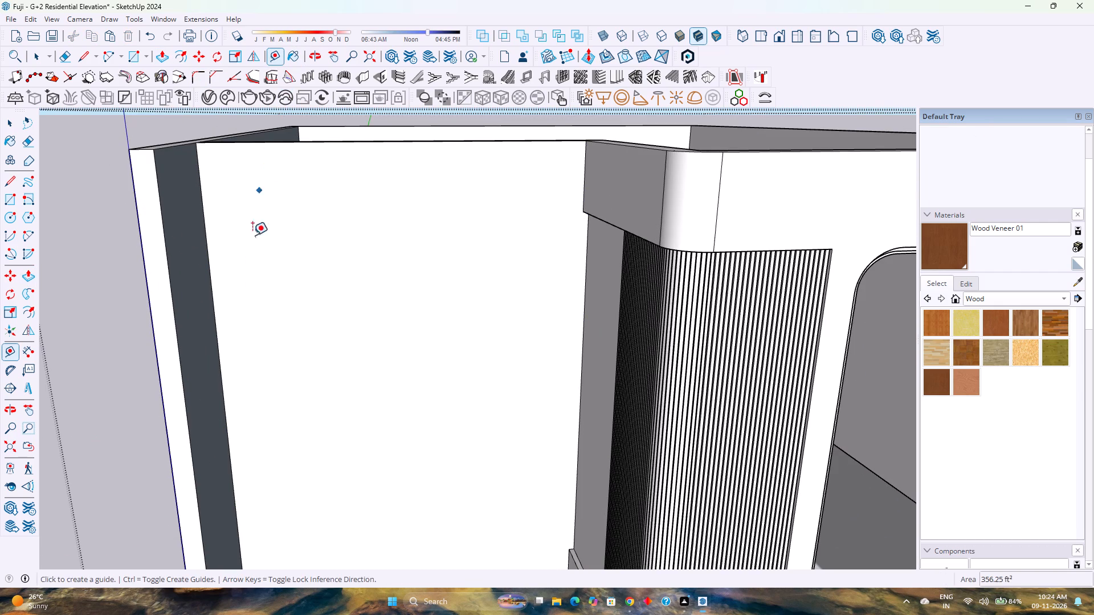
scroll(221, 318, down, 7)
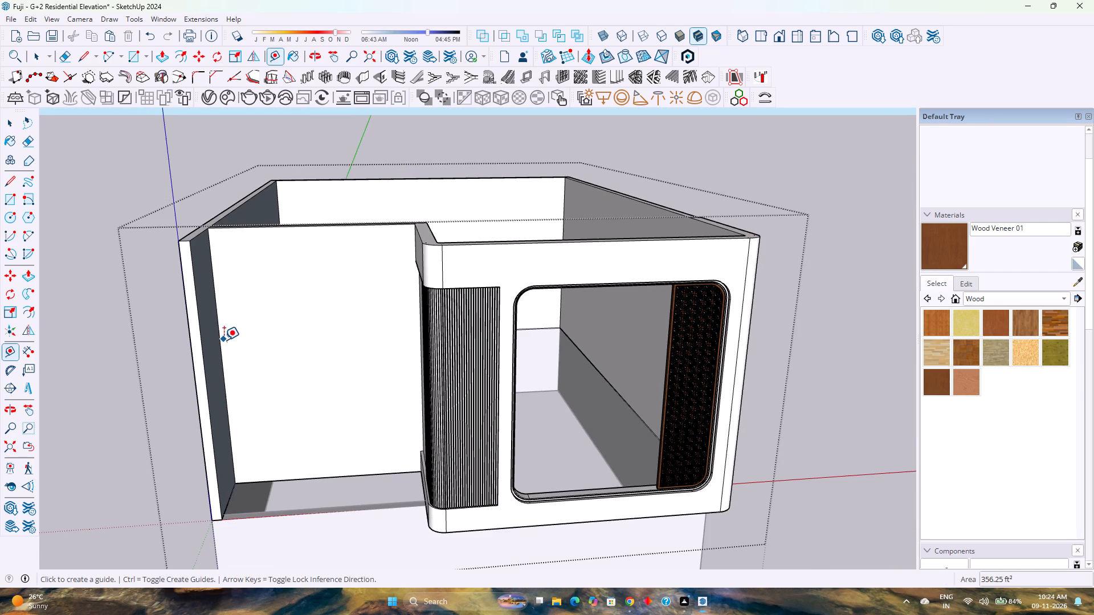
click(222, 340)
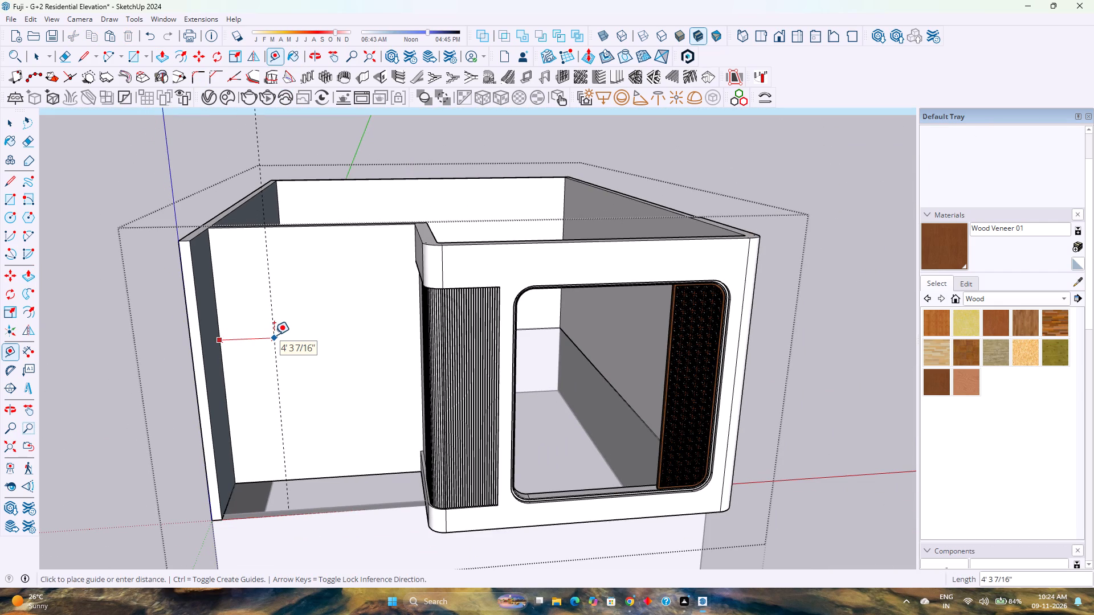
text(1'6")
key(Return)
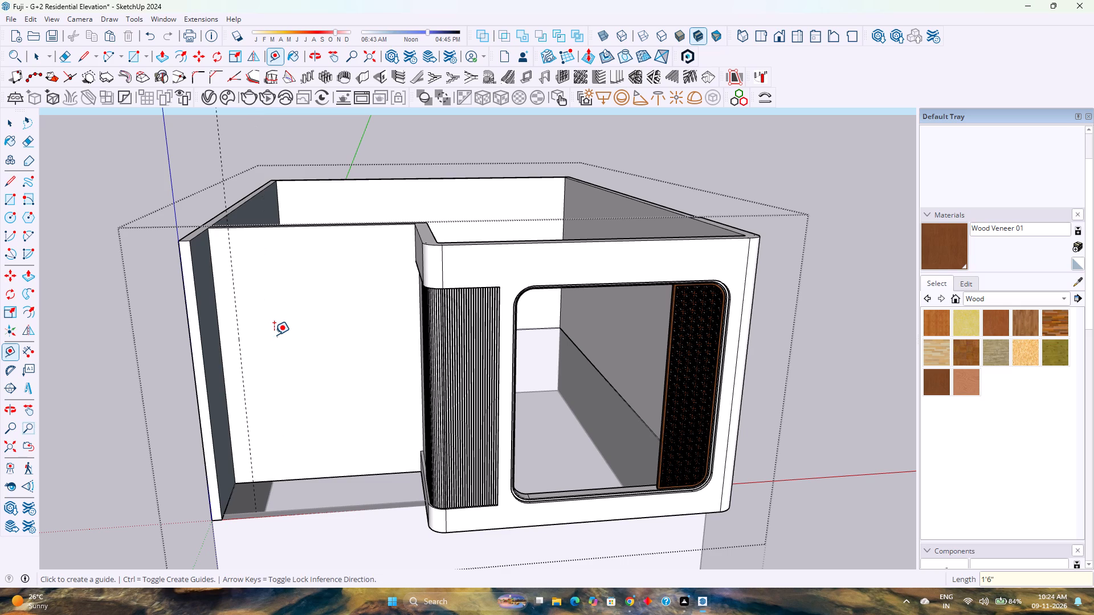
text(2')
key(Return)
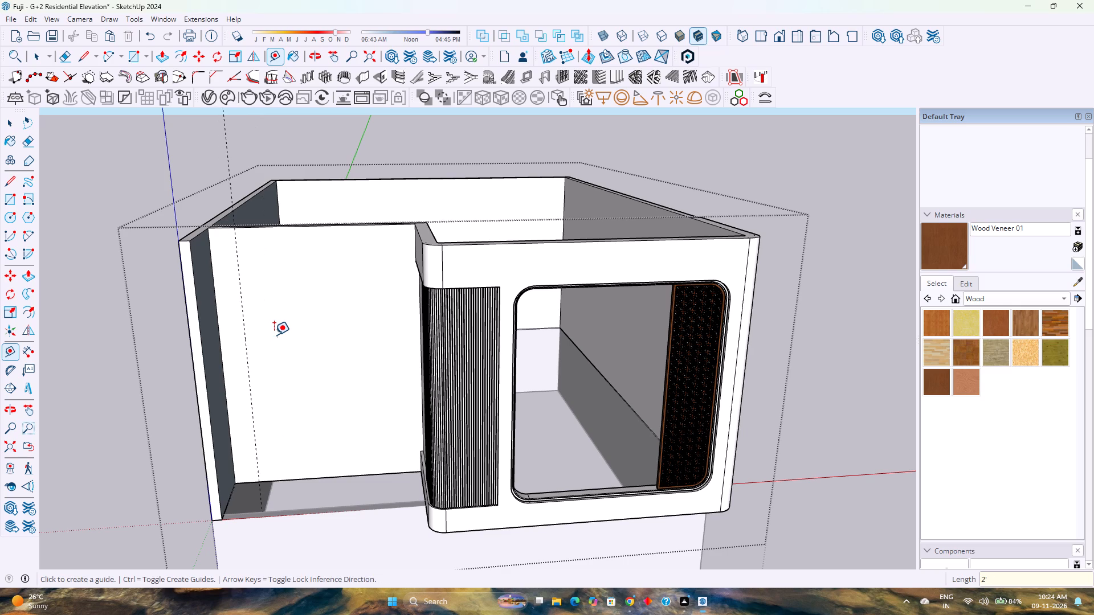
scroll(274, 335, up, 5)
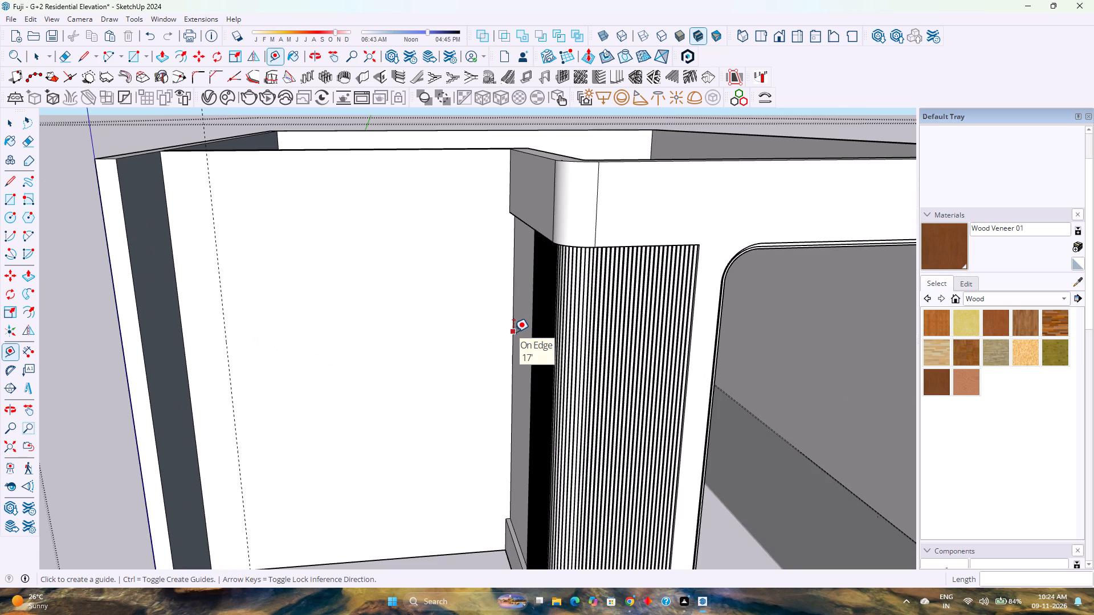
click(513, 332)
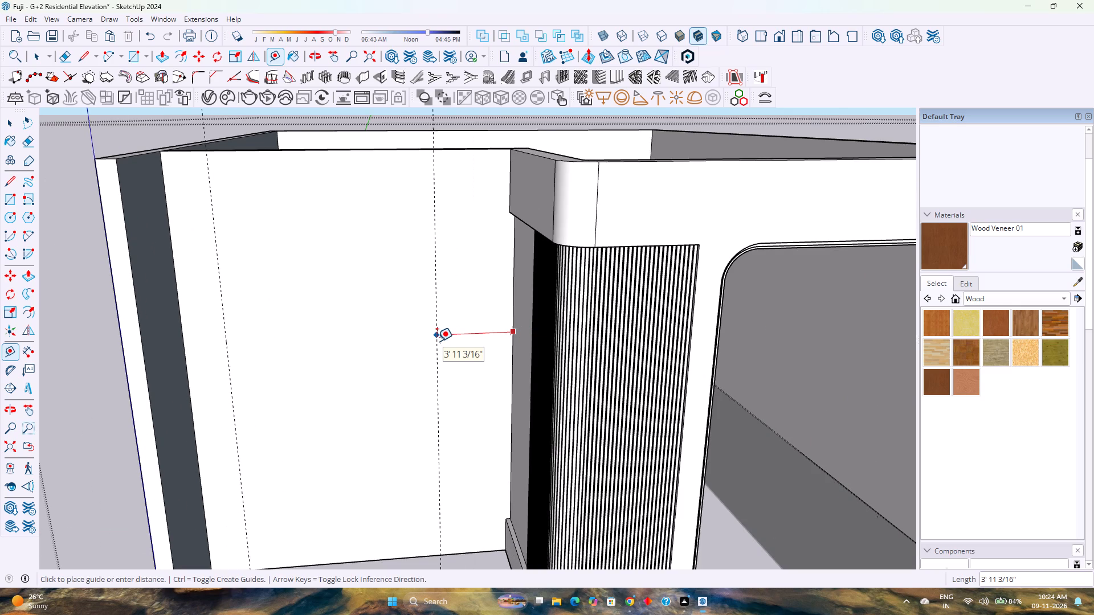
text(2')
key(Return)
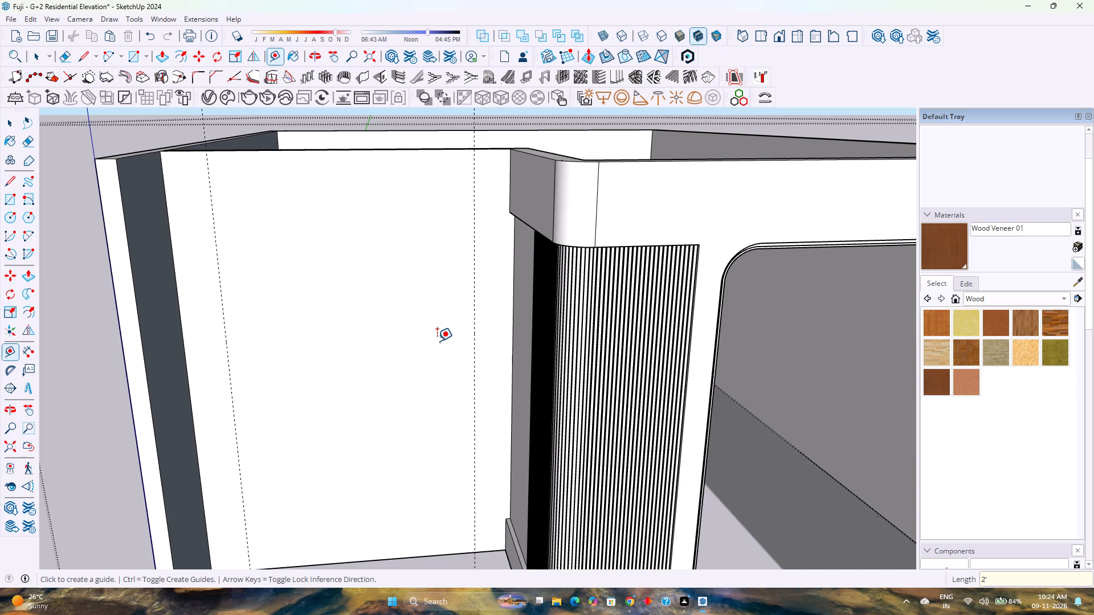
Measure the distance between the two vertical guides on the recessed wall.
scroll(457, 453, down, 5)
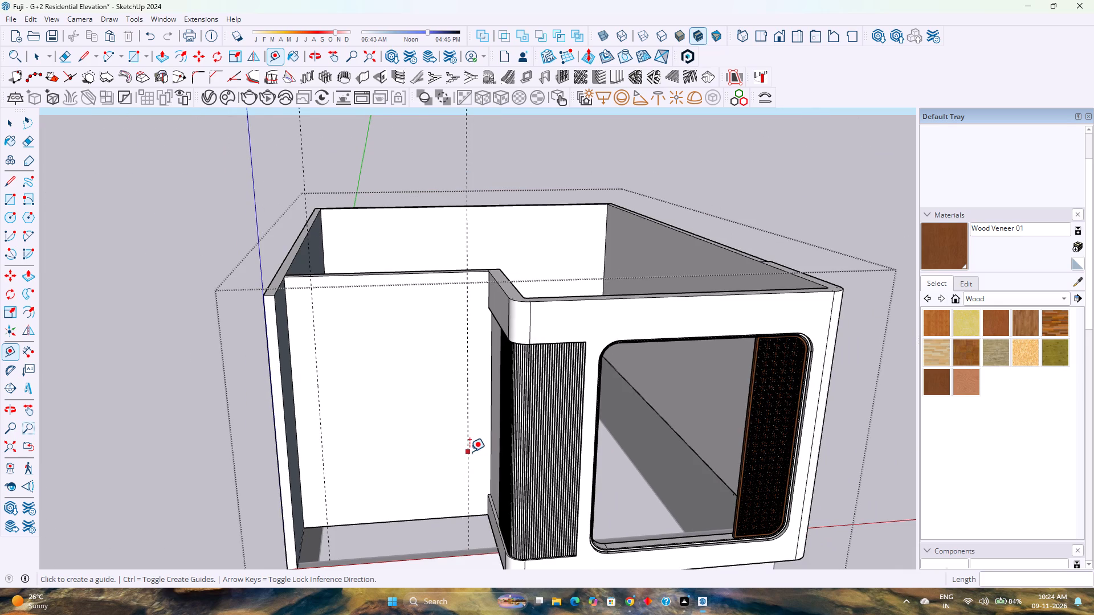
click(470, 452)
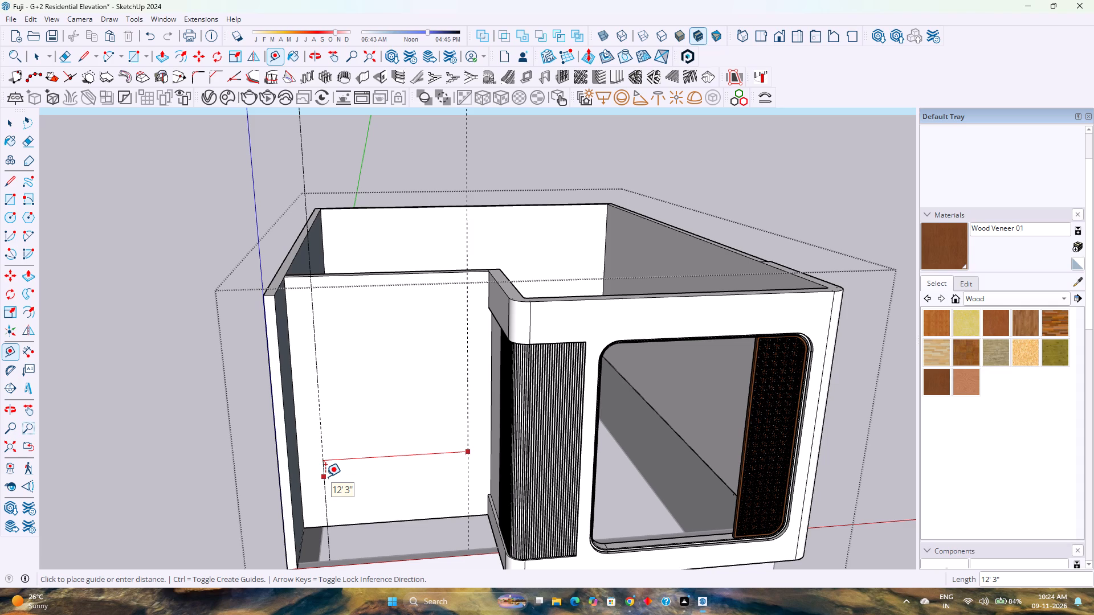
key(Escape)
Place horizontal guides 7'6" and 10' above the recessed wall's bottom edge.
click(366, 523)
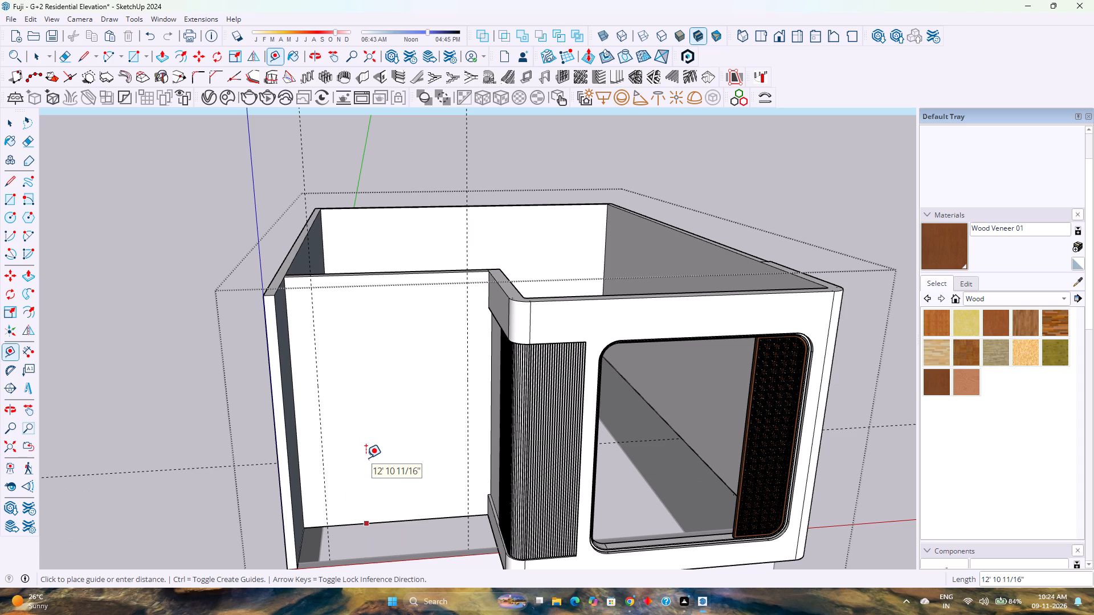
key(Up)
key(7)
text('6")
key(Return)
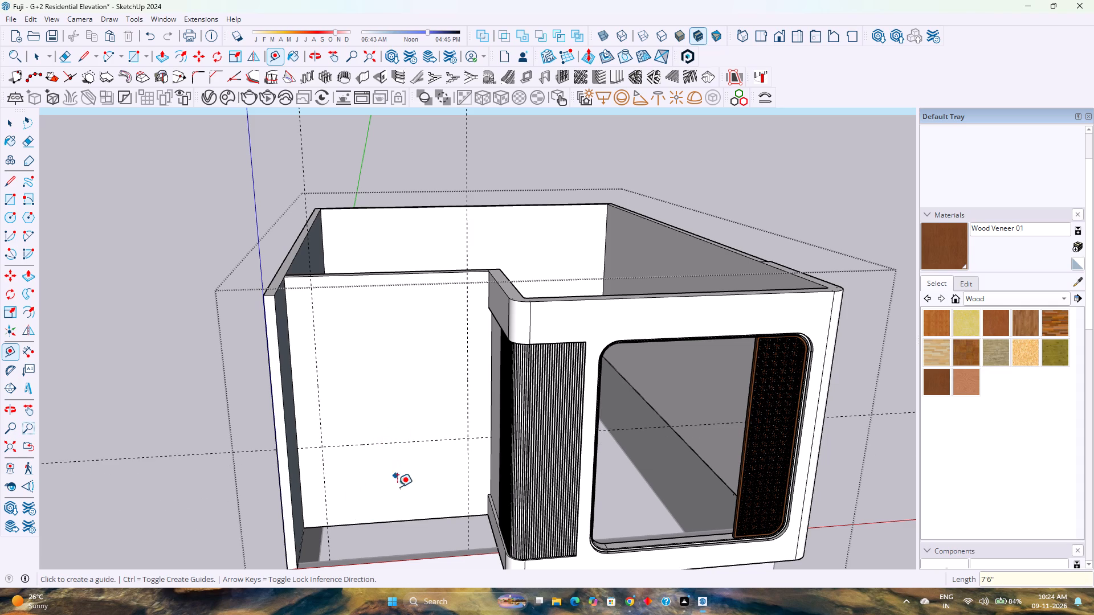
click(406, 522)
key(1)
key(0)
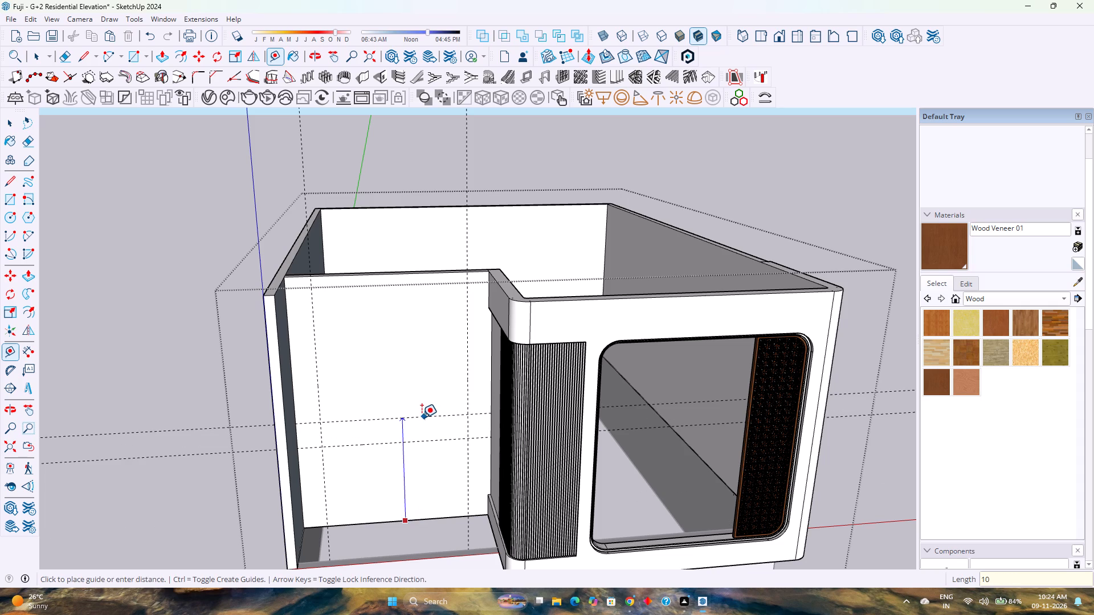
key(apostrophe)
key(Return)
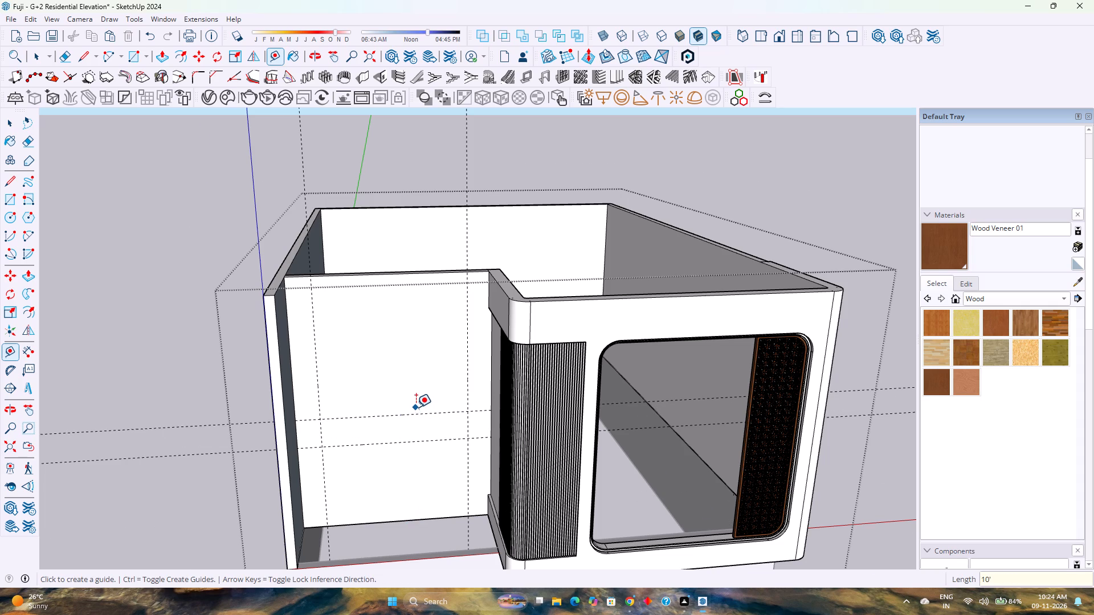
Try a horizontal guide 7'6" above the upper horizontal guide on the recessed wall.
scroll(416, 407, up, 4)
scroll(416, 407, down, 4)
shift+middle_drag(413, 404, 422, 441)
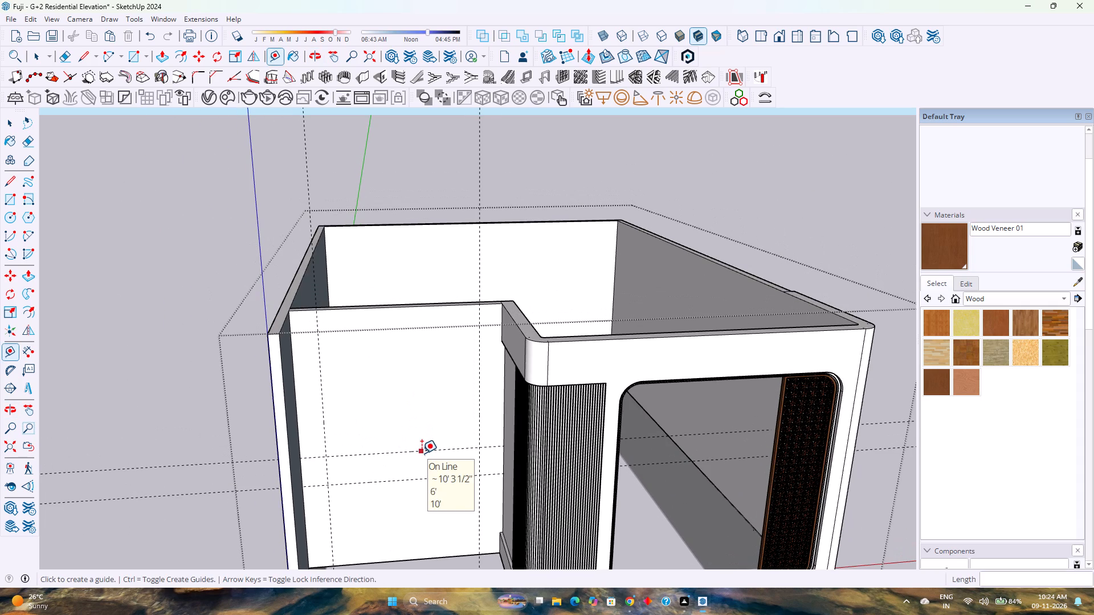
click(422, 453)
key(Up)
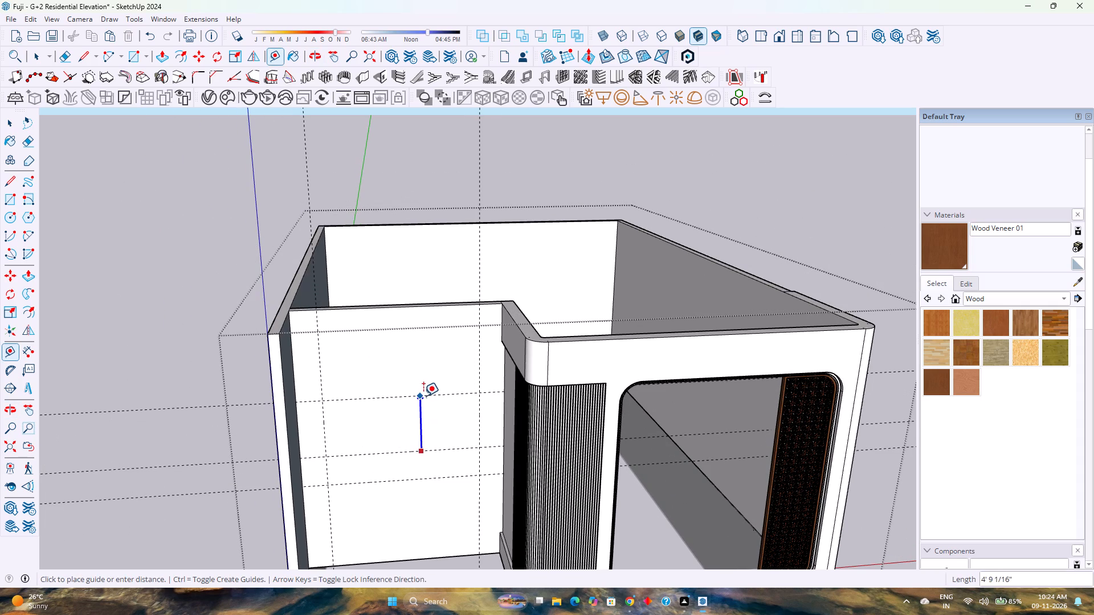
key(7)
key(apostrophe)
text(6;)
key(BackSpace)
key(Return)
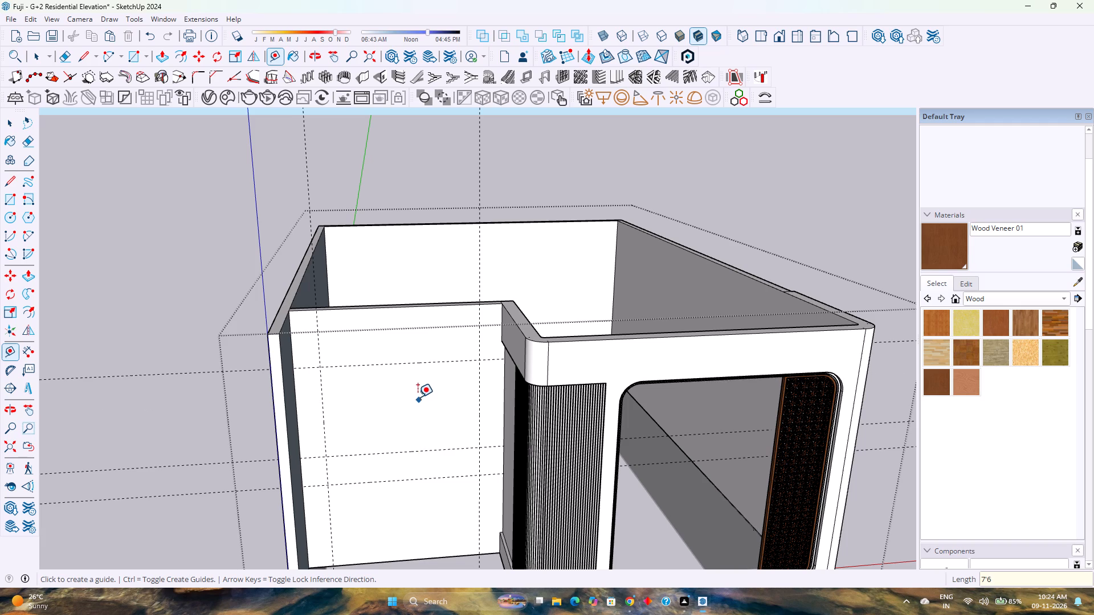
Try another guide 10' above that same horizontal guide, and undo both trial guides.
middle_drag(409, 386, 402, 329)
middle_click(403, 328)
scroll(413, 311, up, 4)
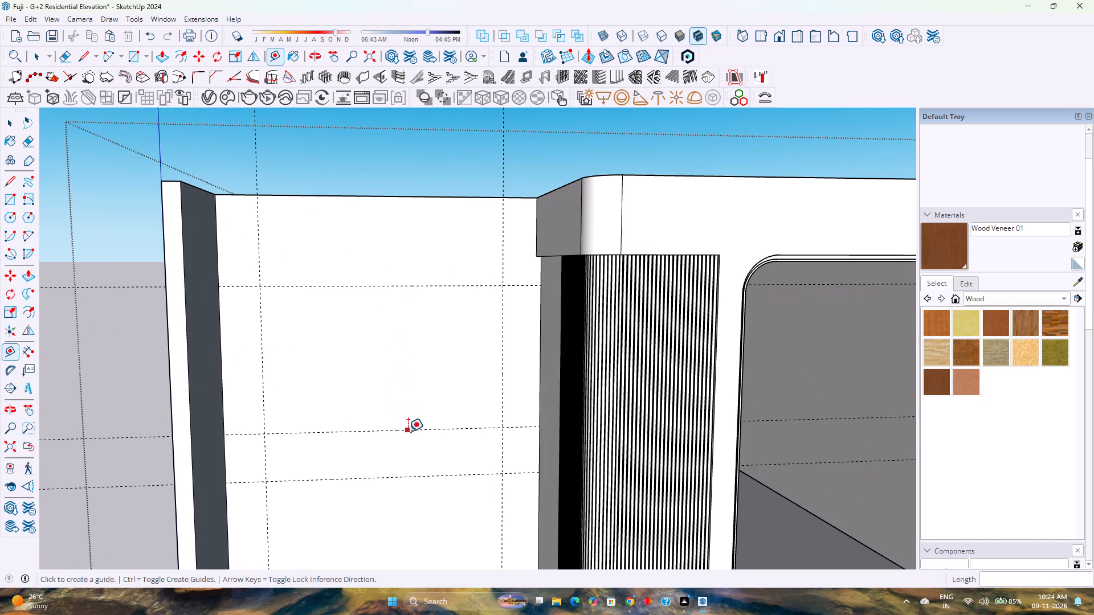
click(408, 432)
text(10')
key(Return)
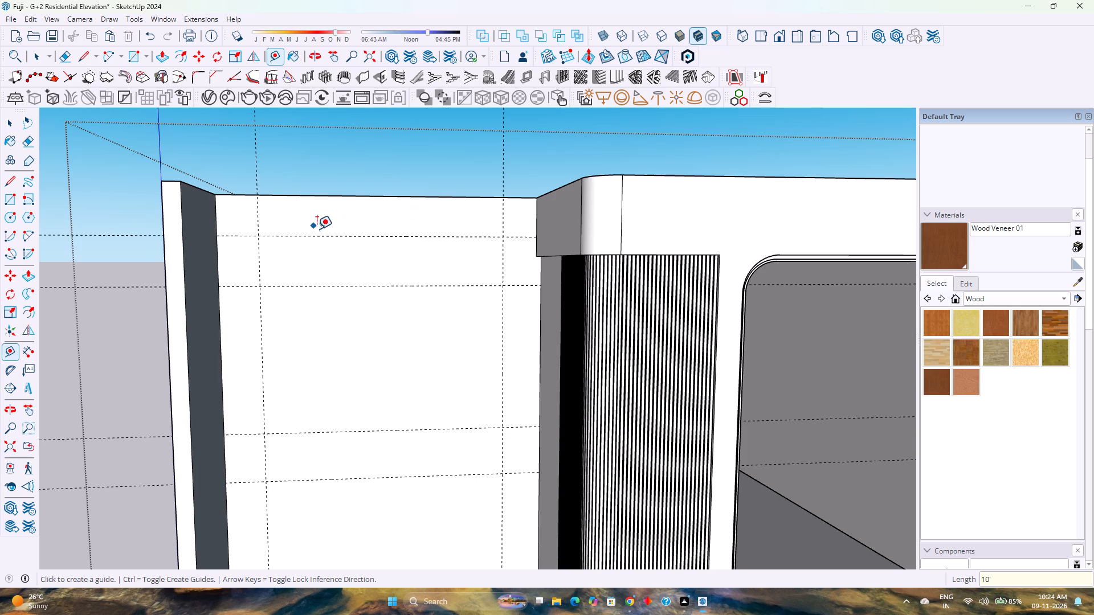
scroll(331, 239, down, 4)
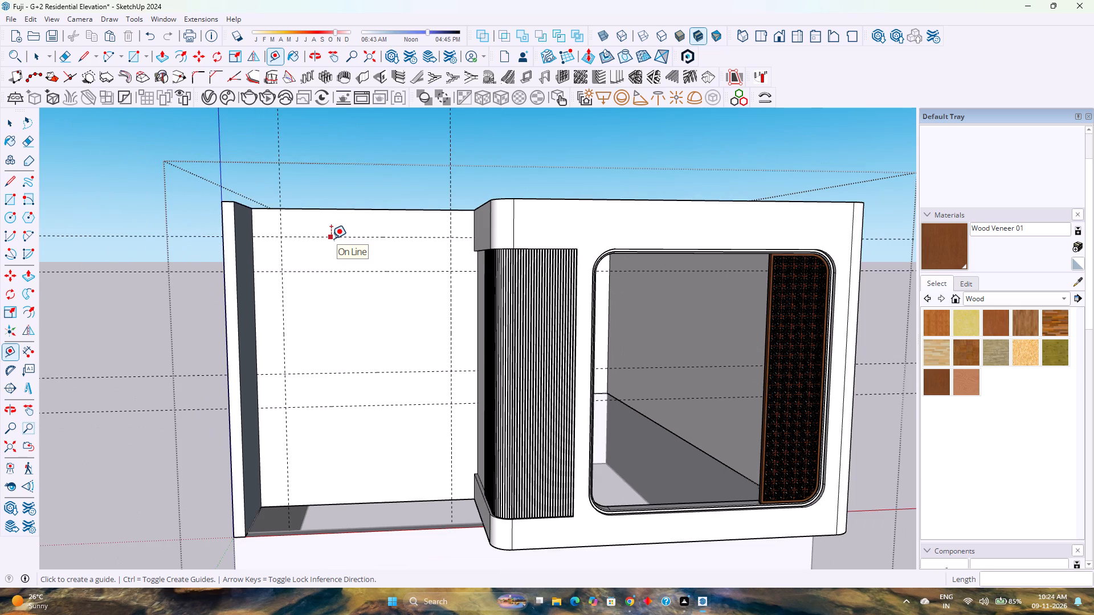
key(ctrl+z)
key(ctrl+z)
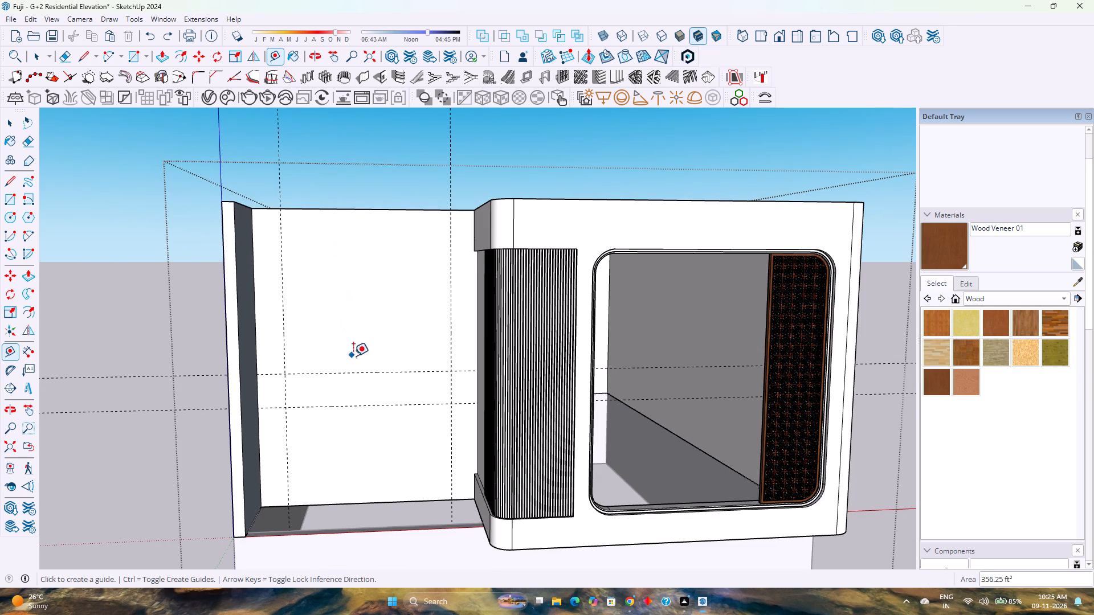
Place a horizontal guide 6" above the 10' guide on the recessed wall.
click(361, 373)
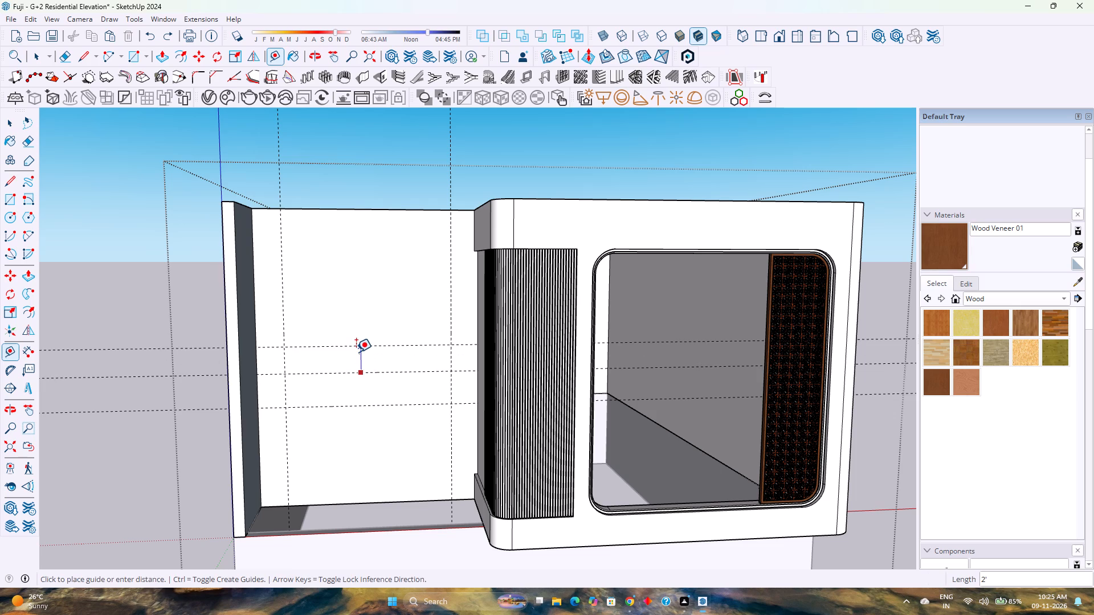
key(6)
key(Return)
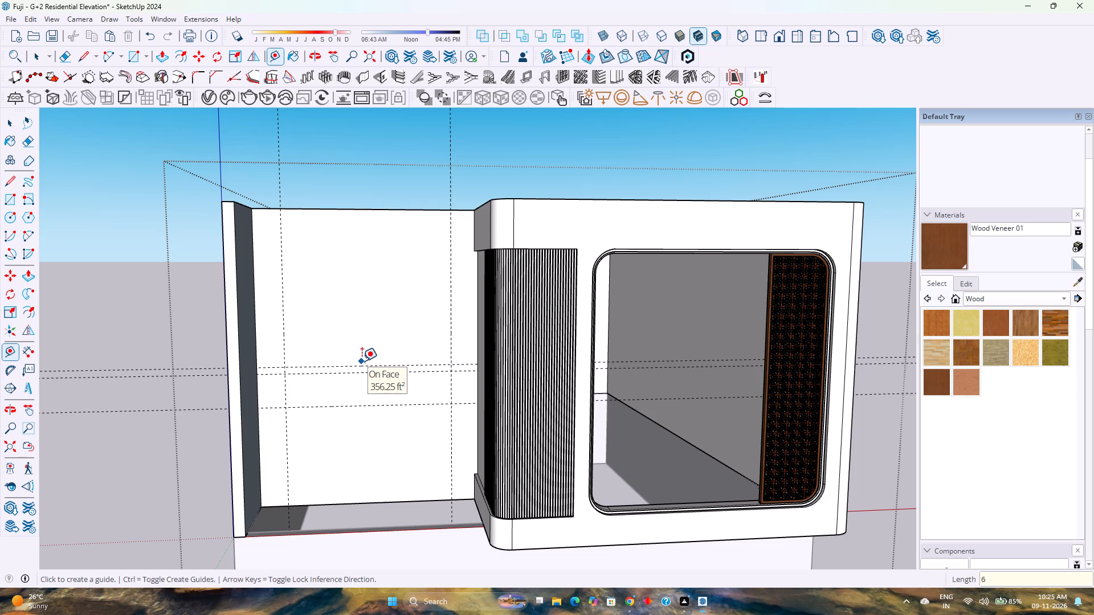
Set the last guide's offset to 1' above the 10' guide, and place another horizontal guide 7'6" above it.
text(1')
key(Return)
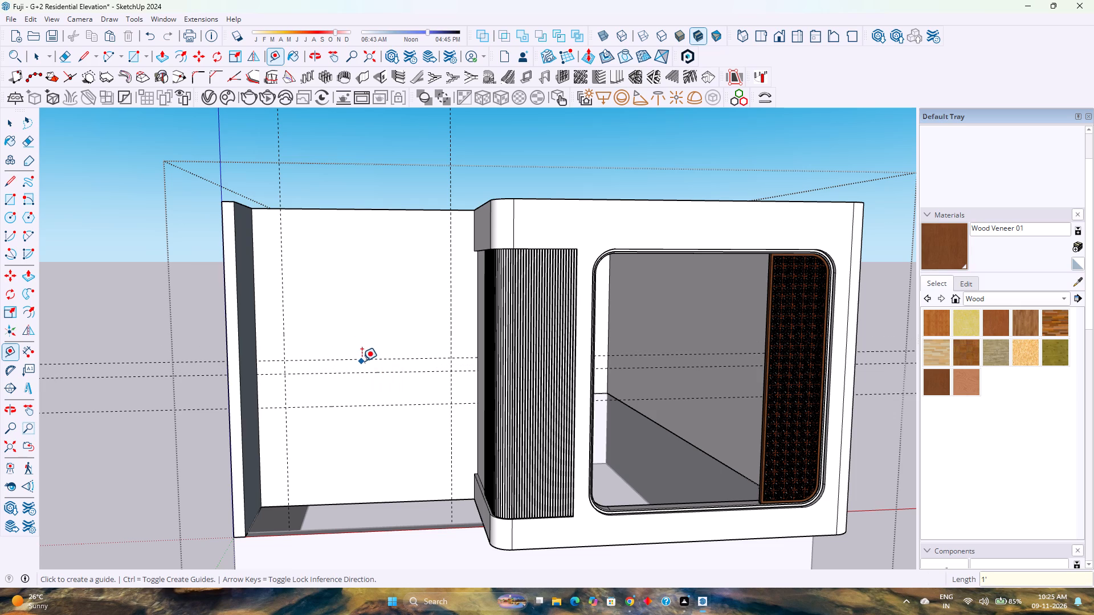
click(362, 358)
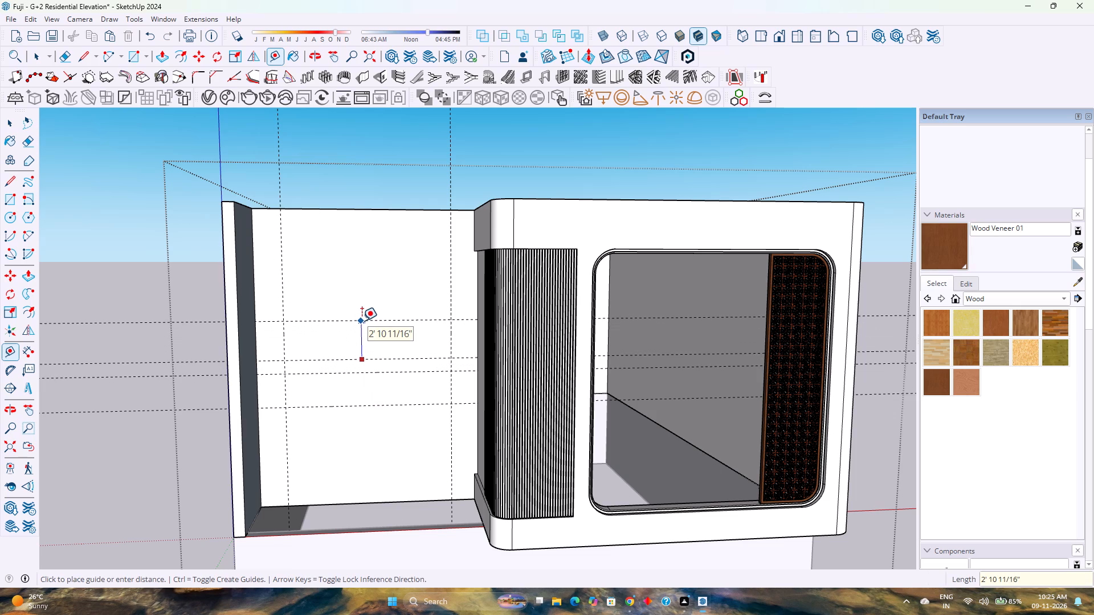
key(7)
key(apostrophe)
key(6)
key(shift+quotedbl)
key(Return)
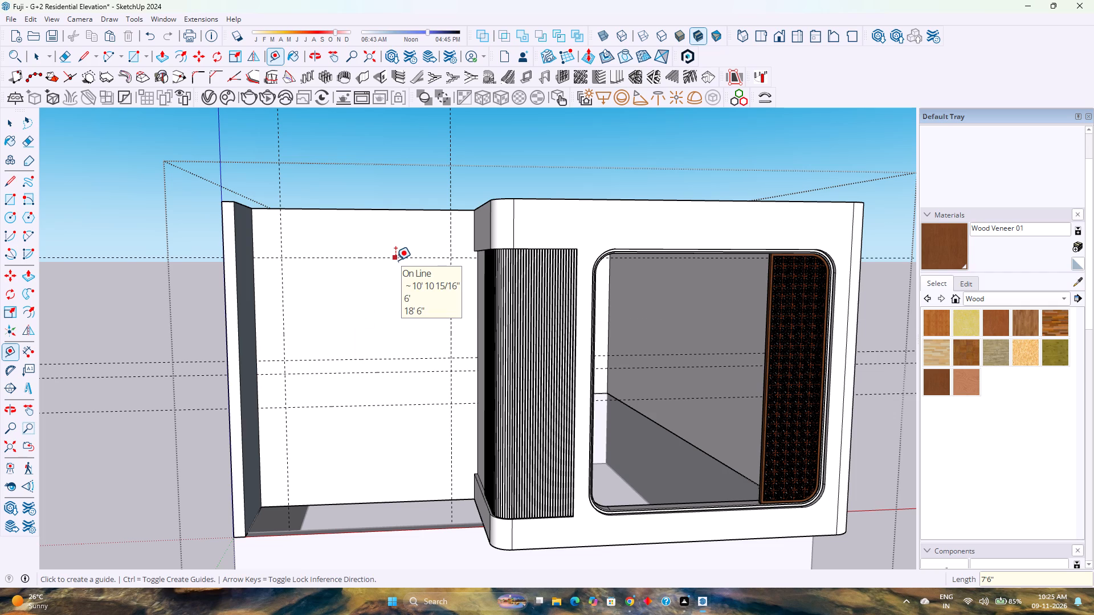
Measure the distance from the topmost horizontal guide up to the recessed wall's top edge.
scroll(395, 260, down, 1)
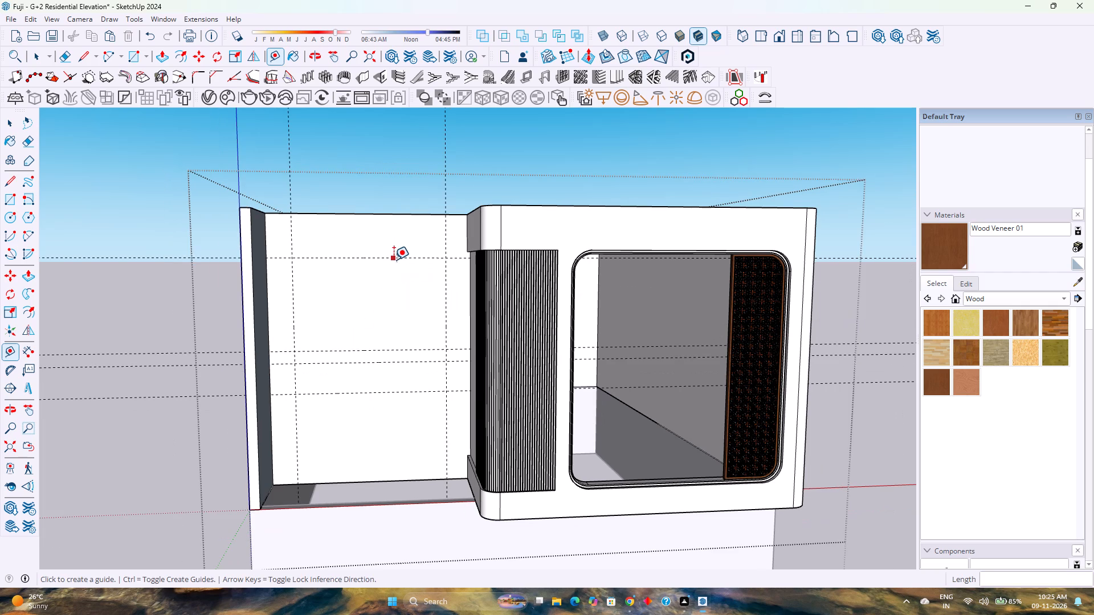
scroll(394, 260, up, 3)
click(394, 260)
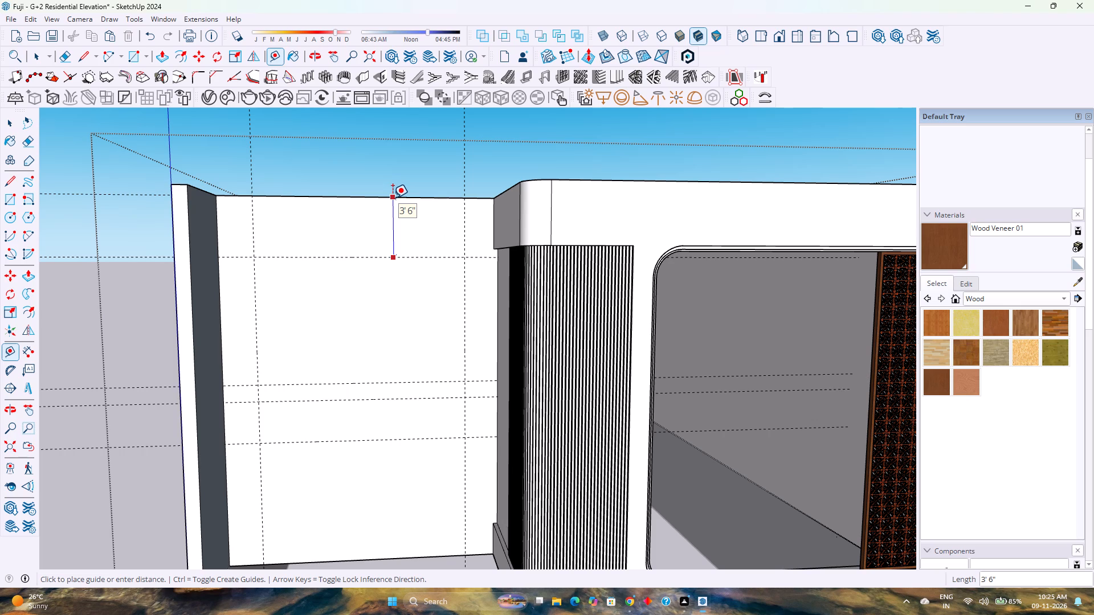
key(Escape)
scroll(393, 198, down, 5)
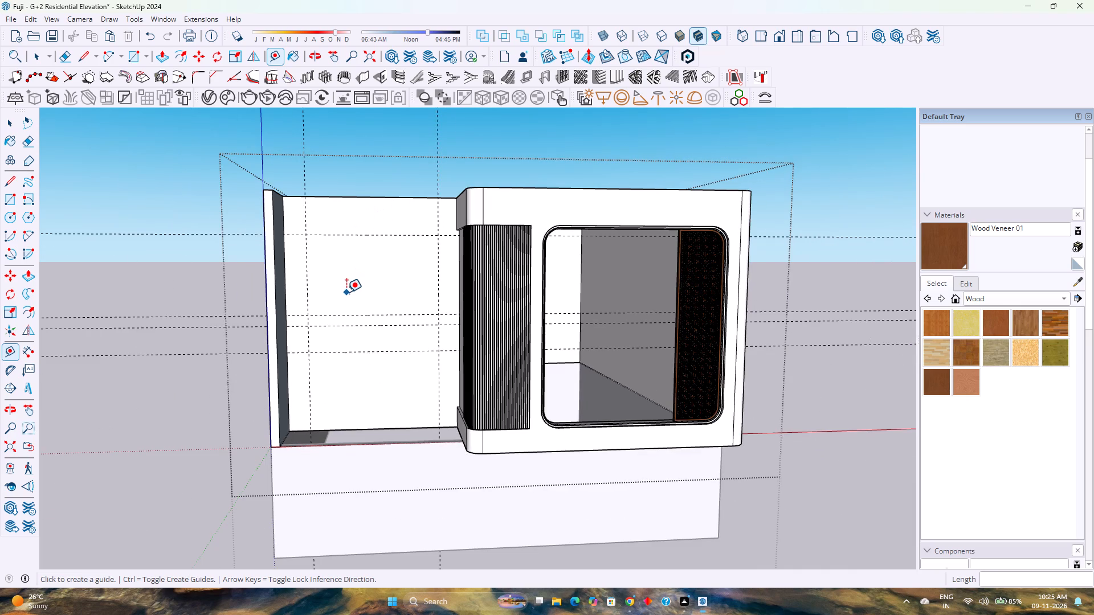
Draw a 12'3" by 7'6" rectangle at the recessed wall's base and another between the 1' and 7'6" offset guides, both spanning the vertical guides.
scroll(346, 292, down, 2)
scroll(346, 292, up, 1)
scroll(346, 292, down, 3)
middle_drag(346, 292, 454, 334)
scroll(435, 321, up, 4)
middle_drag(435, 321, 313, 334)
middle_click(313, 334)
key(space)
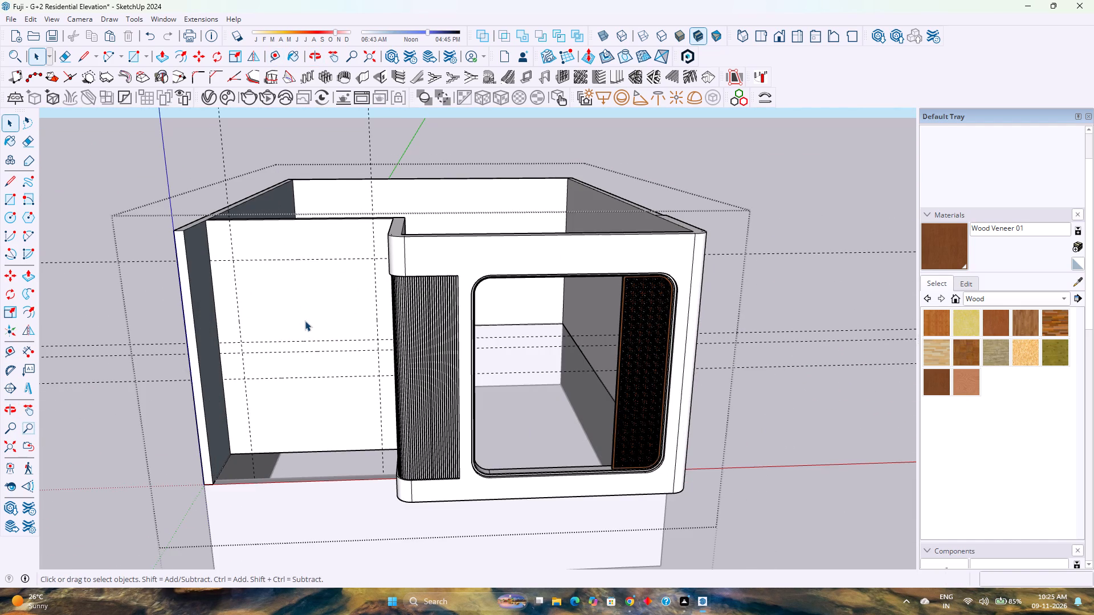
scroll(305, 321, up, 3)
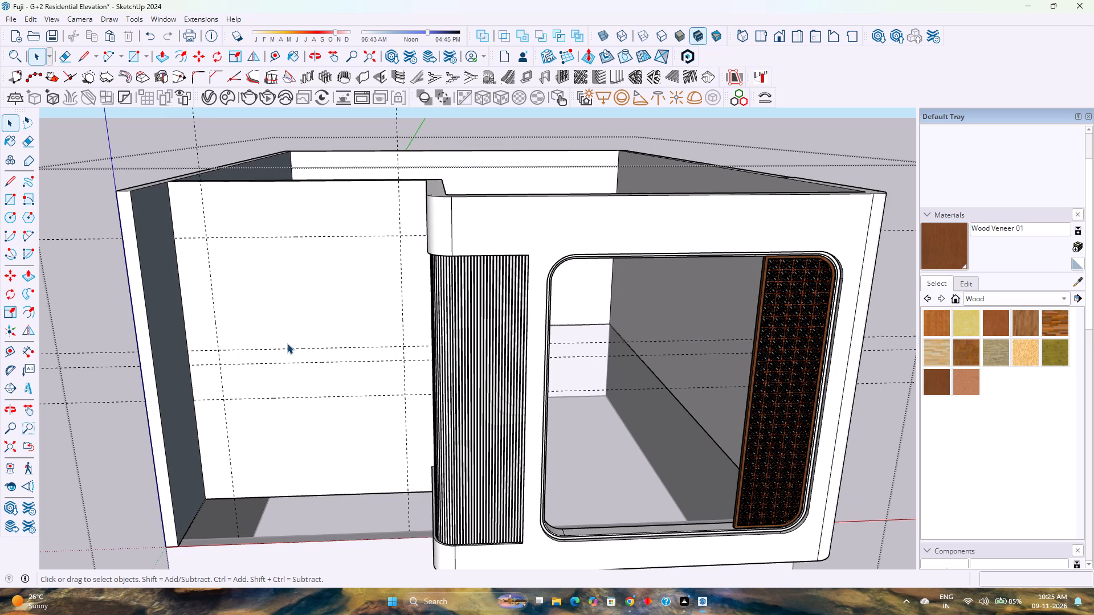
key(r)
scroll(214, 245, up, 3)
scroll(214, 245, down, 3)
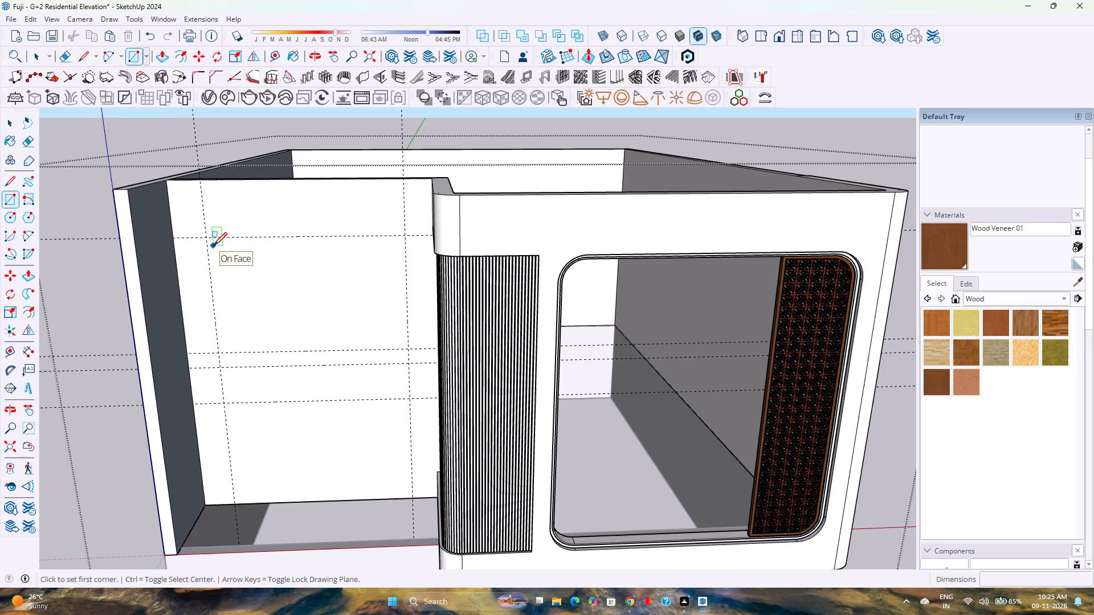
click(223, 404)
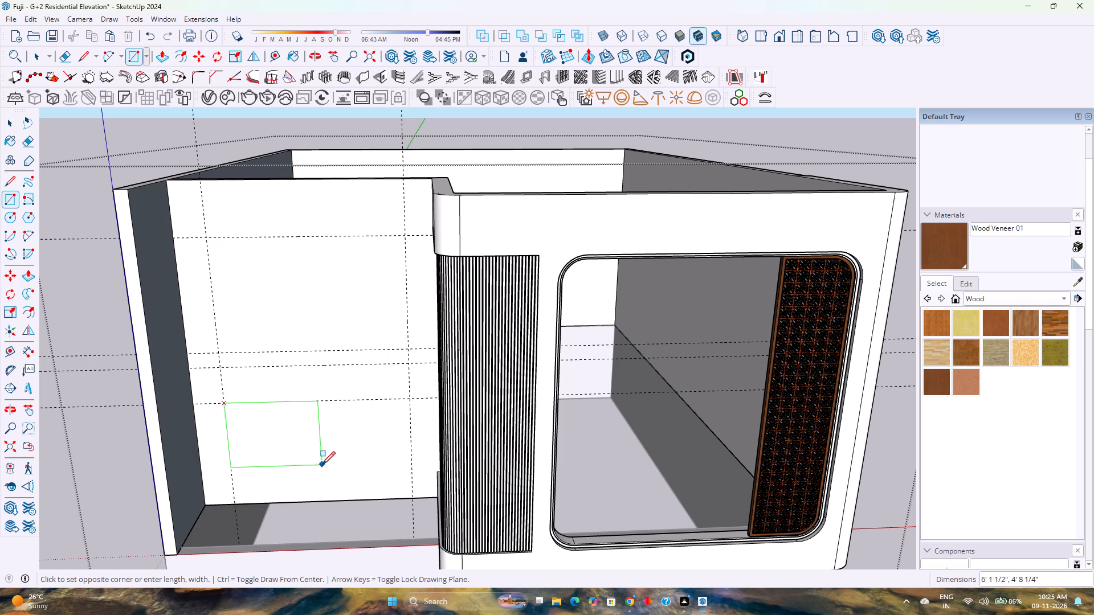
click(412, 497)
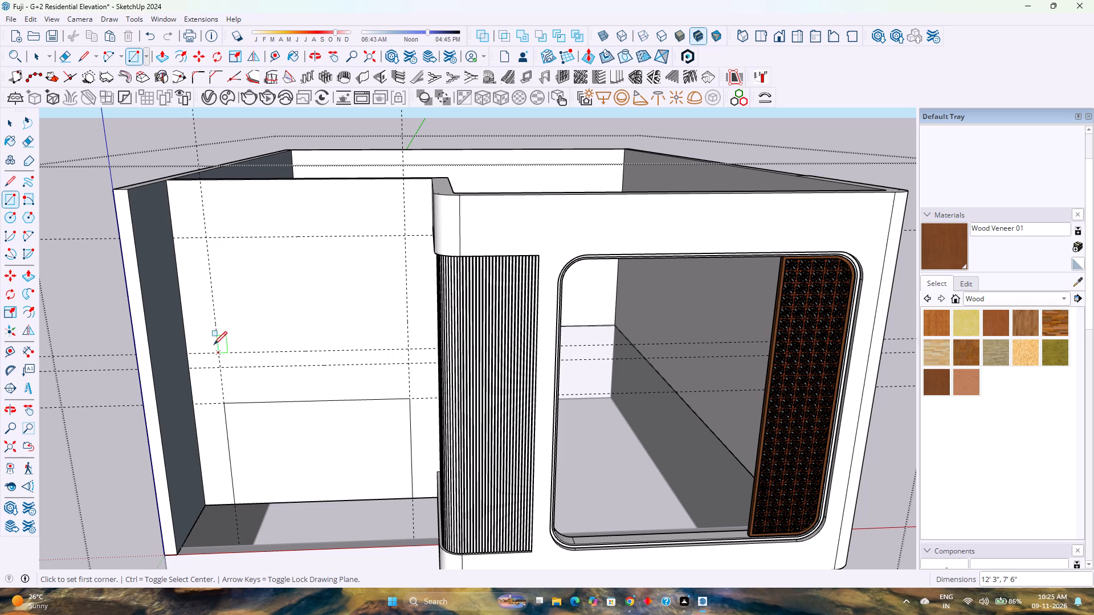
click(205, 236)
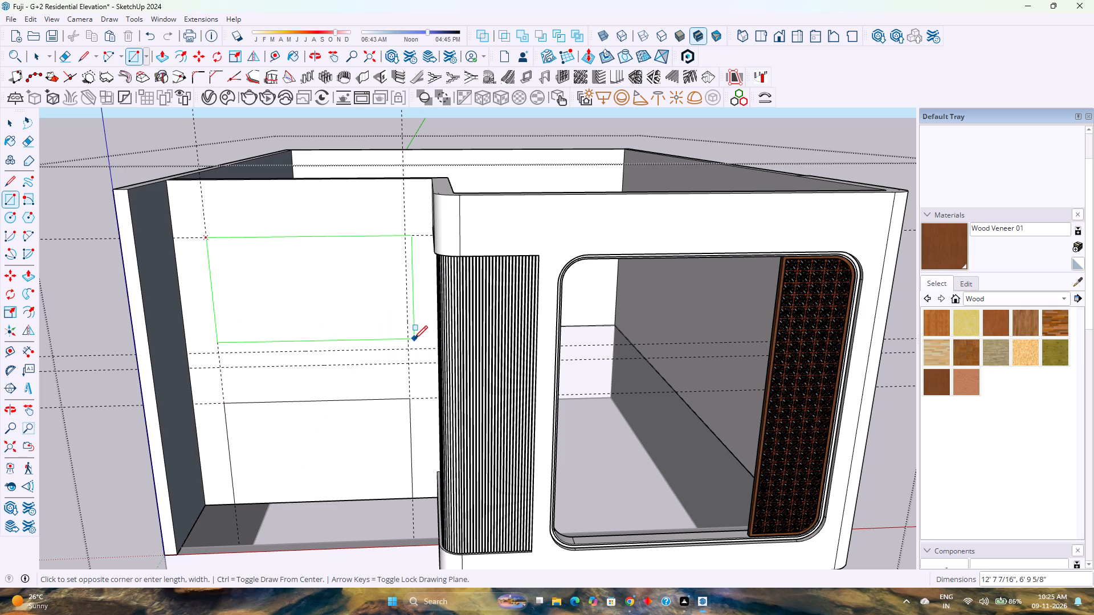
click(411, 347)
Push both rectangles 9" through the recessed wall to cut the lower and upper openings.
key(p)
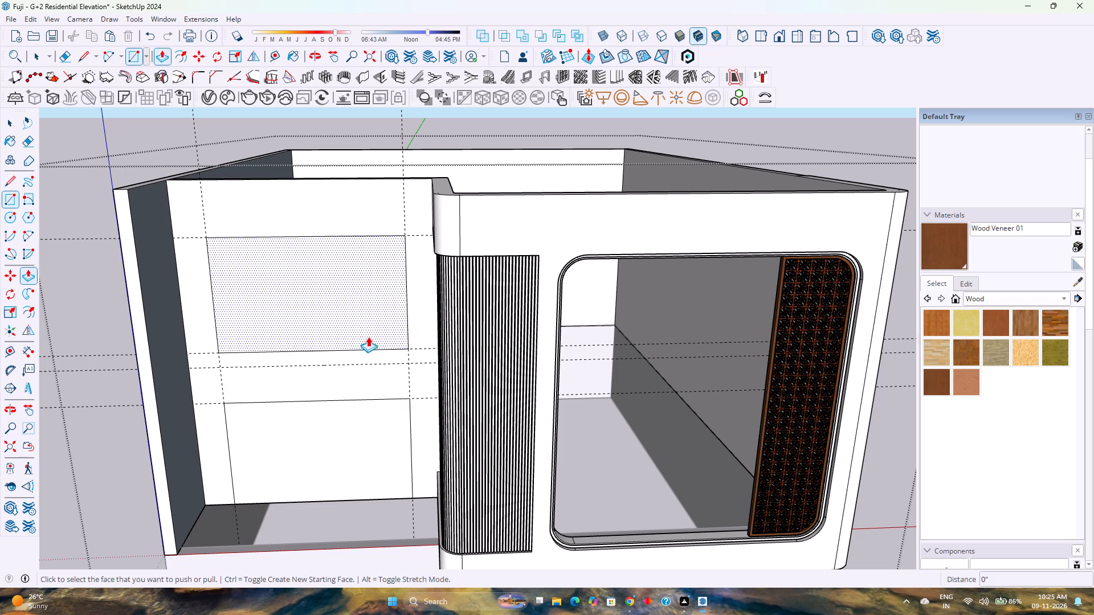
click(316, 440)
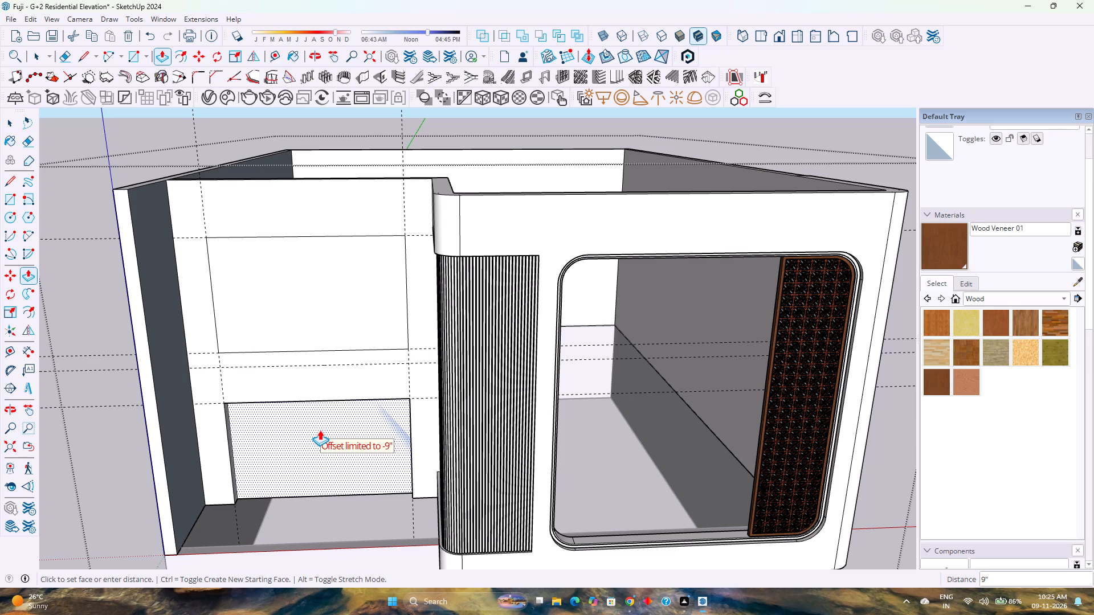
key(9)
key(Return)
double_click(297, 276)
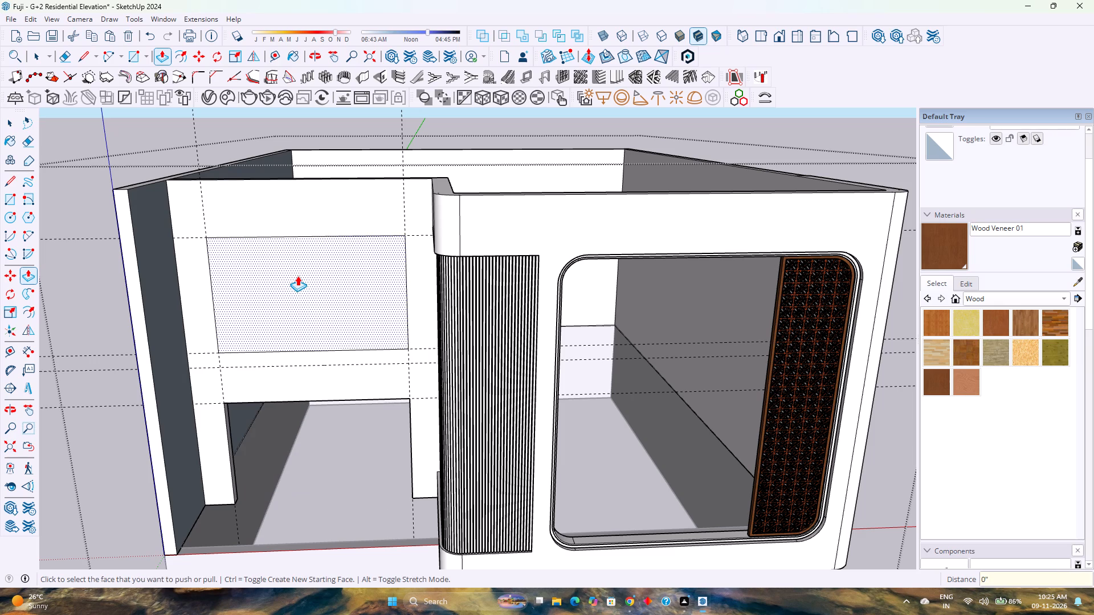
key(space)
Delete all the horizontal and vertical construction guides around the recessed wall.
scroll(293, 280, down, 4)
middle_drag(234, 346, 350, 264)
middle_click(350, 264)
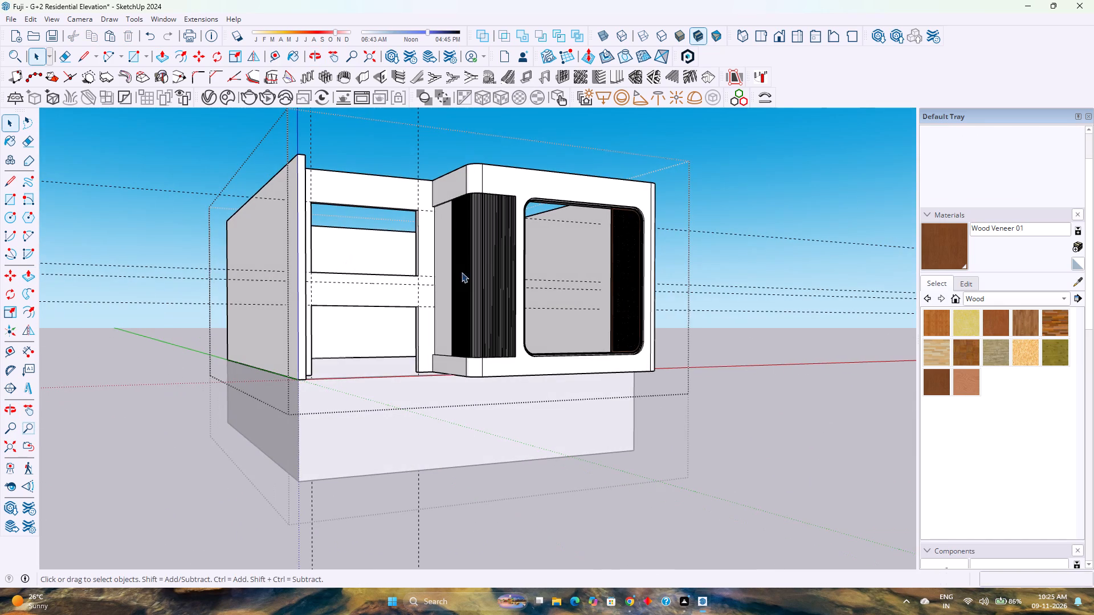
middle_drag(722, 371, 610, 359)
drag(807, 392, 703, 152)
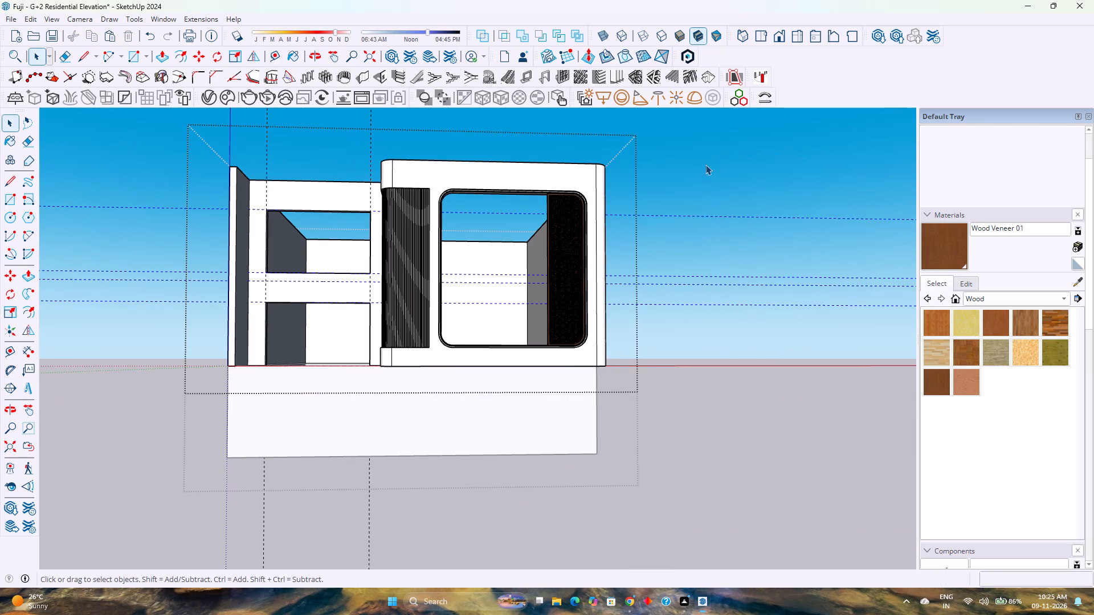
key(Delete)
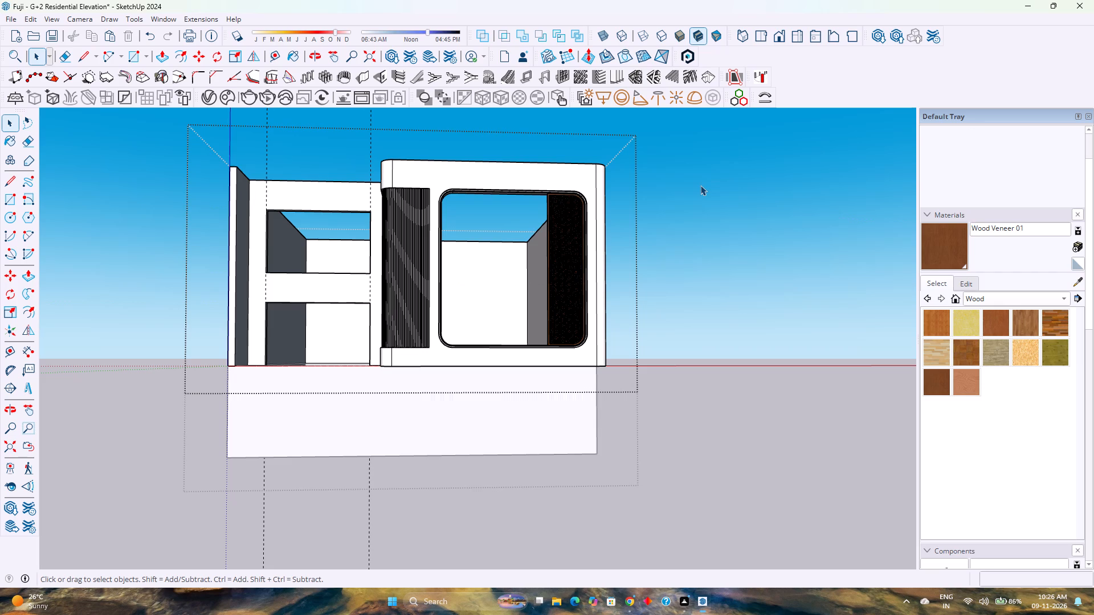
scroll(700, 185, down, 4)
drag(539, 520, 301, 482)
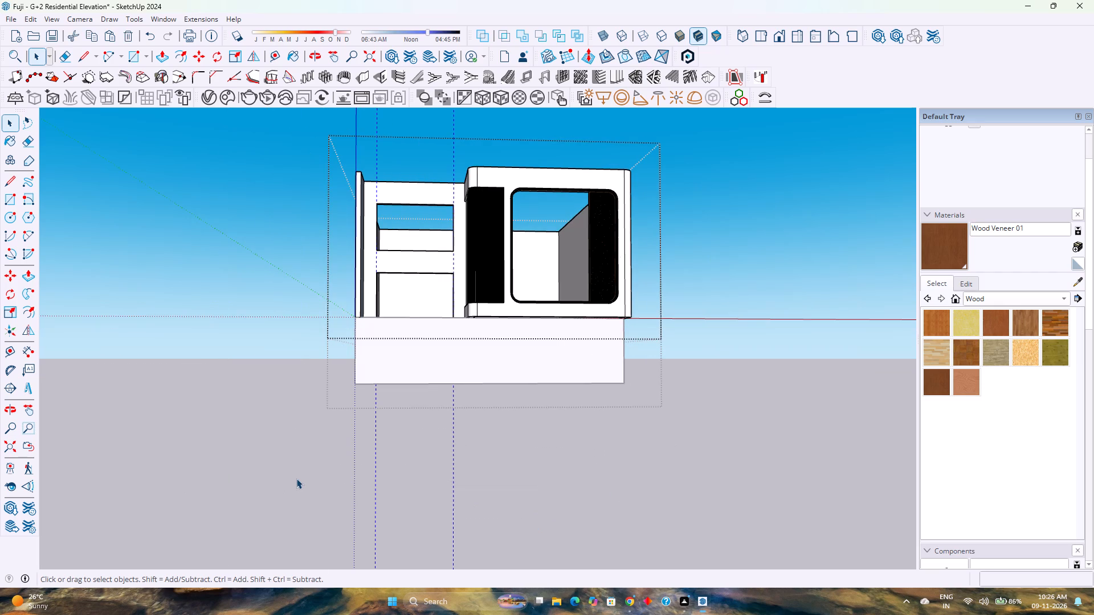
key(Delete)
Save the residential elevation model.
scroll(513, 236, down, 1)
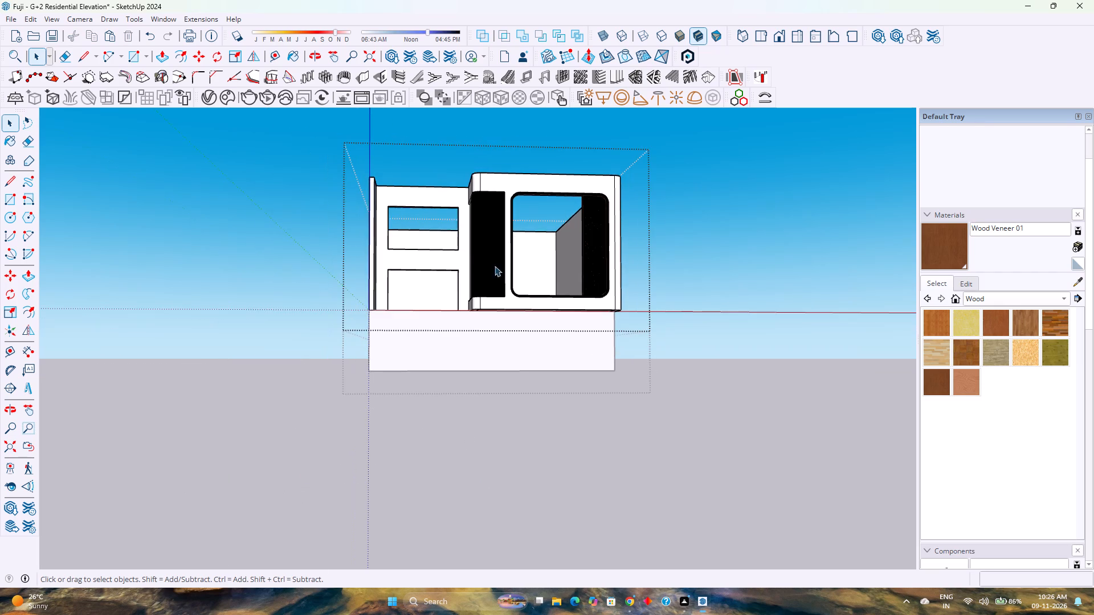
middle_drag(480, 276, 495, 366)
shift+middle_drag(499, 273, 399, 362)
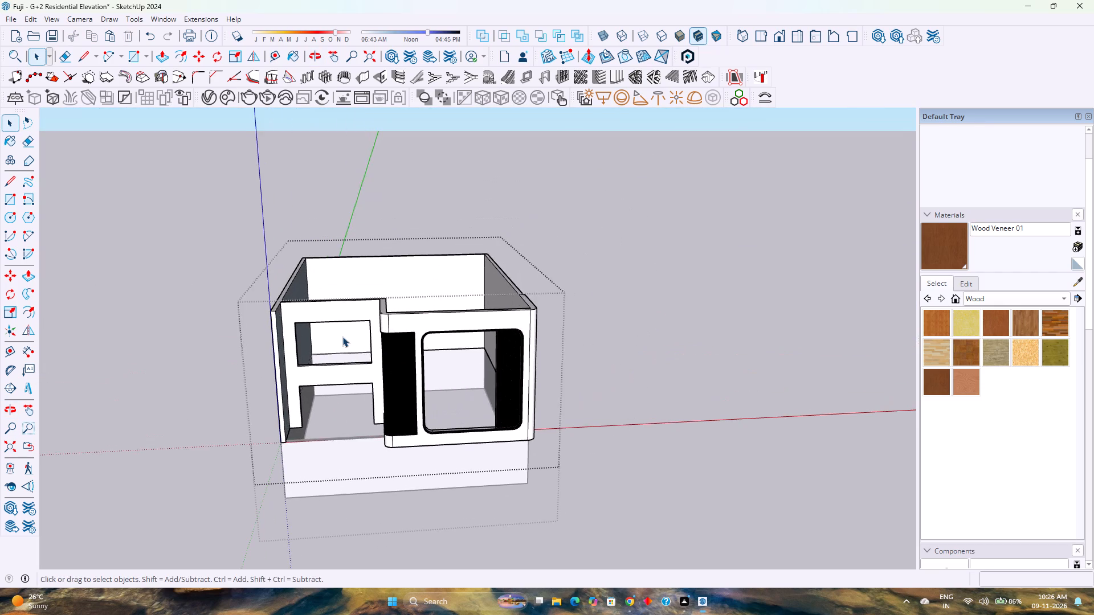
scroll(342, 334, up, 3)
middle_drag(339, 334, 348, 303)
key(ctrl+s)
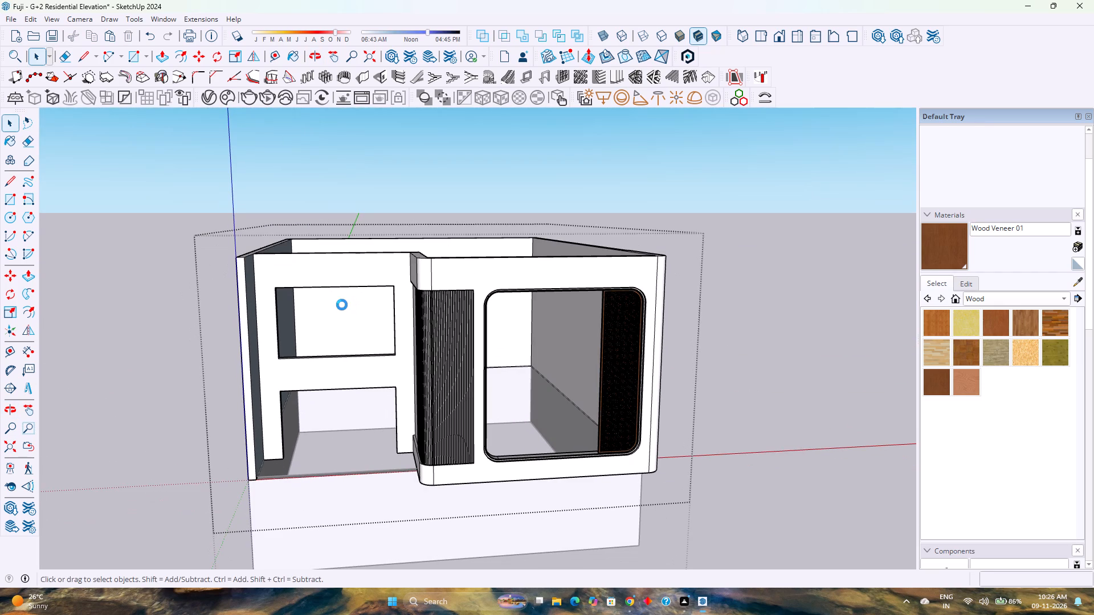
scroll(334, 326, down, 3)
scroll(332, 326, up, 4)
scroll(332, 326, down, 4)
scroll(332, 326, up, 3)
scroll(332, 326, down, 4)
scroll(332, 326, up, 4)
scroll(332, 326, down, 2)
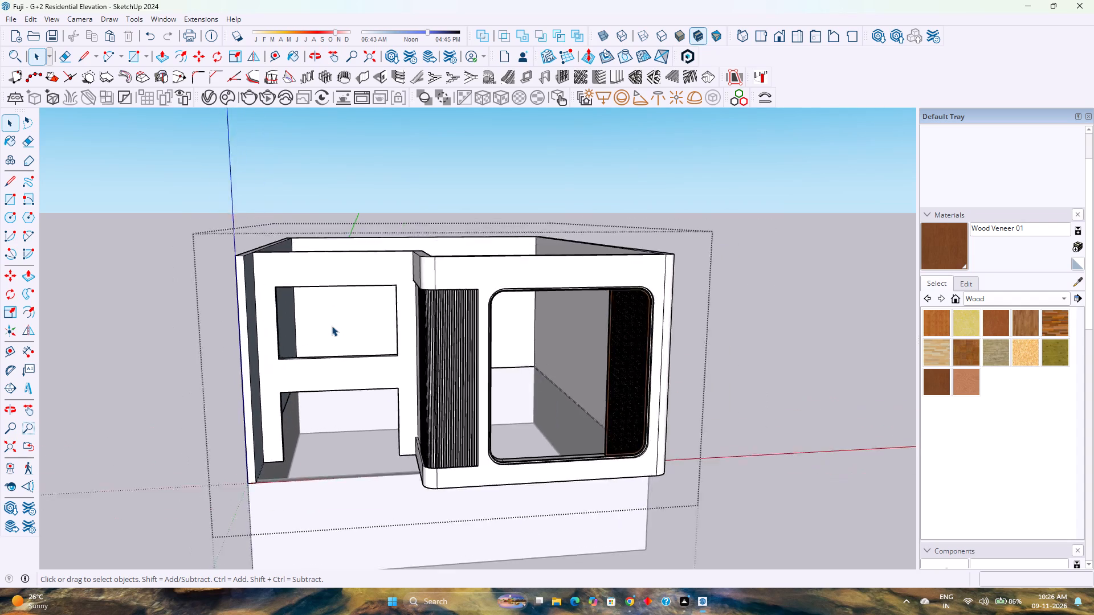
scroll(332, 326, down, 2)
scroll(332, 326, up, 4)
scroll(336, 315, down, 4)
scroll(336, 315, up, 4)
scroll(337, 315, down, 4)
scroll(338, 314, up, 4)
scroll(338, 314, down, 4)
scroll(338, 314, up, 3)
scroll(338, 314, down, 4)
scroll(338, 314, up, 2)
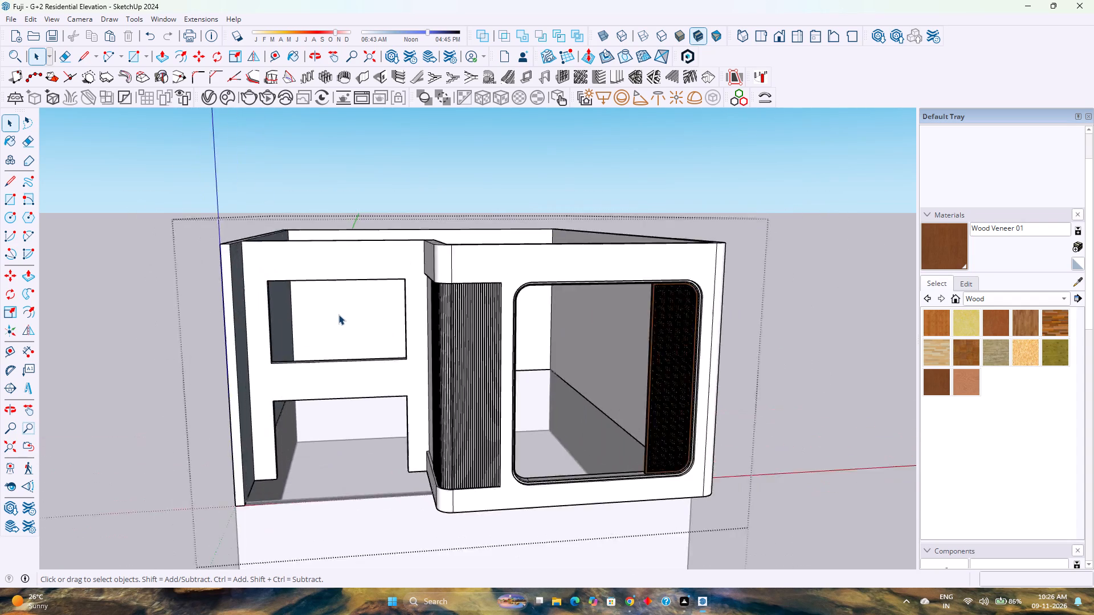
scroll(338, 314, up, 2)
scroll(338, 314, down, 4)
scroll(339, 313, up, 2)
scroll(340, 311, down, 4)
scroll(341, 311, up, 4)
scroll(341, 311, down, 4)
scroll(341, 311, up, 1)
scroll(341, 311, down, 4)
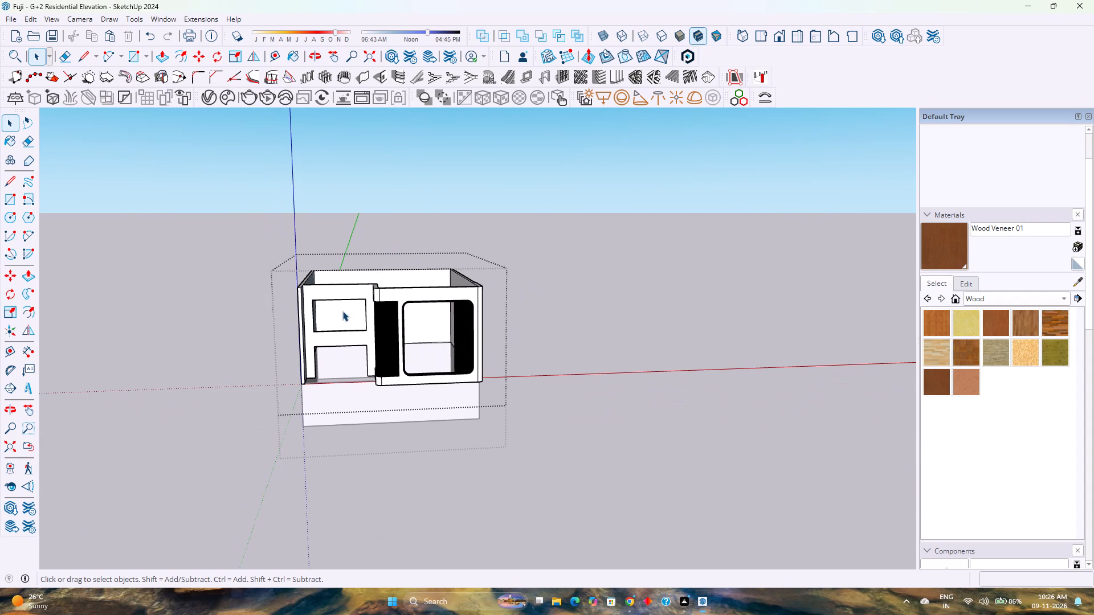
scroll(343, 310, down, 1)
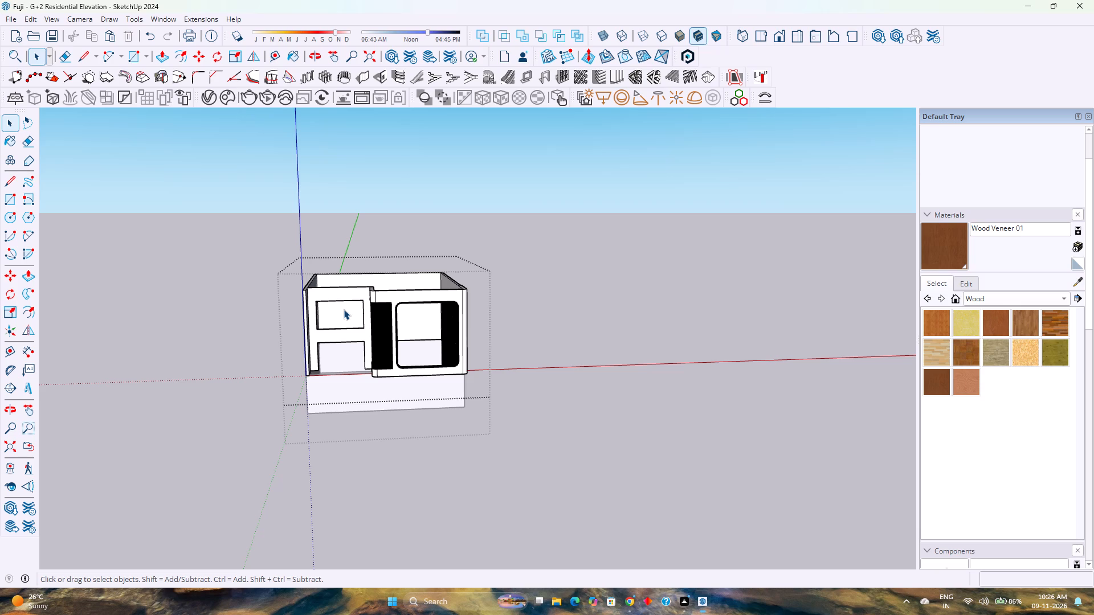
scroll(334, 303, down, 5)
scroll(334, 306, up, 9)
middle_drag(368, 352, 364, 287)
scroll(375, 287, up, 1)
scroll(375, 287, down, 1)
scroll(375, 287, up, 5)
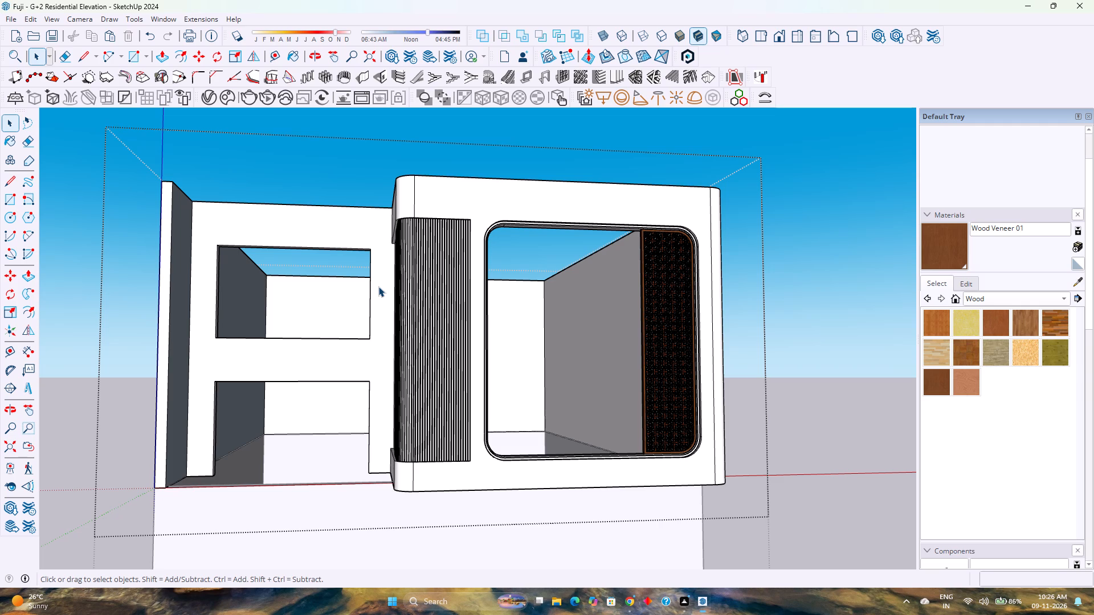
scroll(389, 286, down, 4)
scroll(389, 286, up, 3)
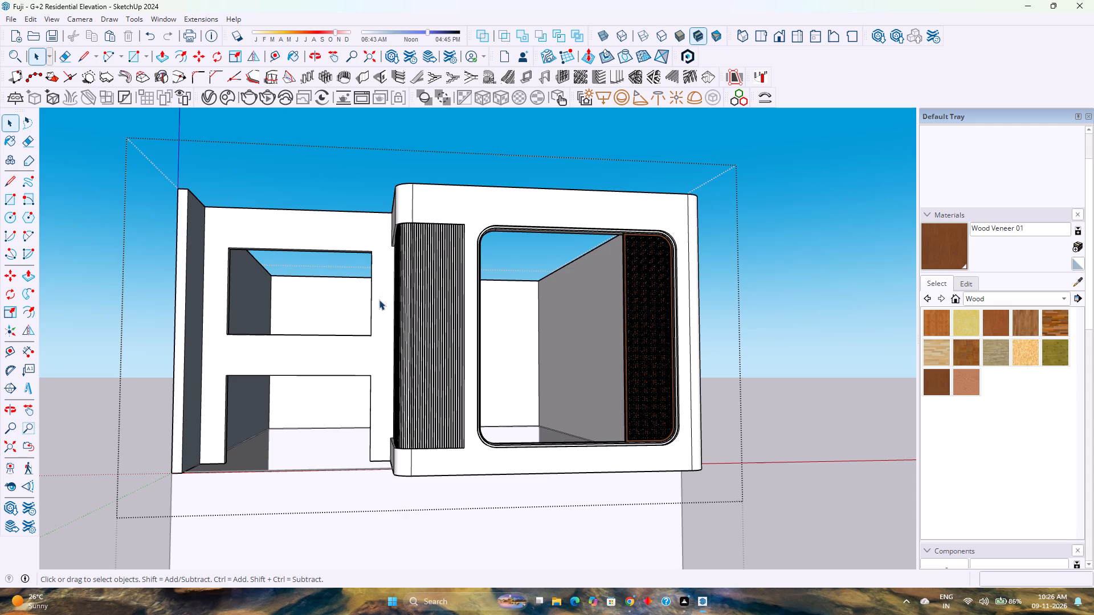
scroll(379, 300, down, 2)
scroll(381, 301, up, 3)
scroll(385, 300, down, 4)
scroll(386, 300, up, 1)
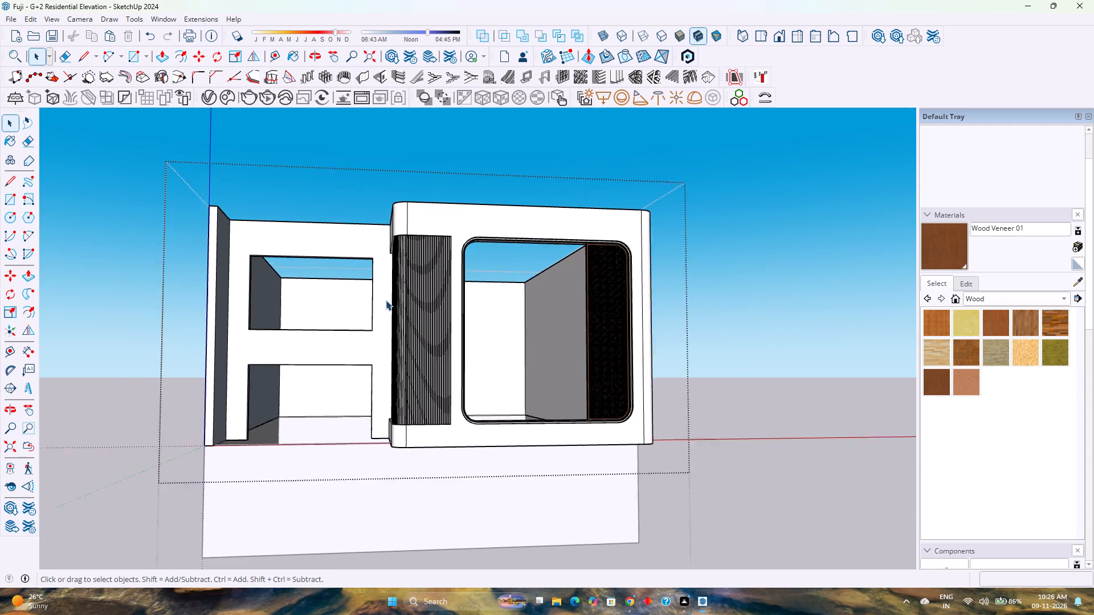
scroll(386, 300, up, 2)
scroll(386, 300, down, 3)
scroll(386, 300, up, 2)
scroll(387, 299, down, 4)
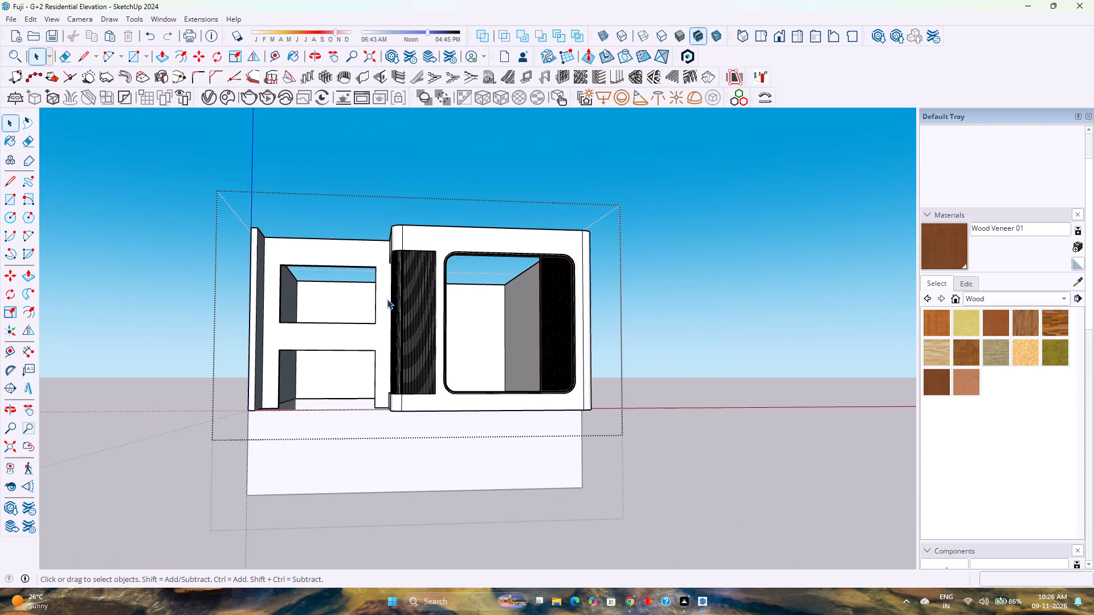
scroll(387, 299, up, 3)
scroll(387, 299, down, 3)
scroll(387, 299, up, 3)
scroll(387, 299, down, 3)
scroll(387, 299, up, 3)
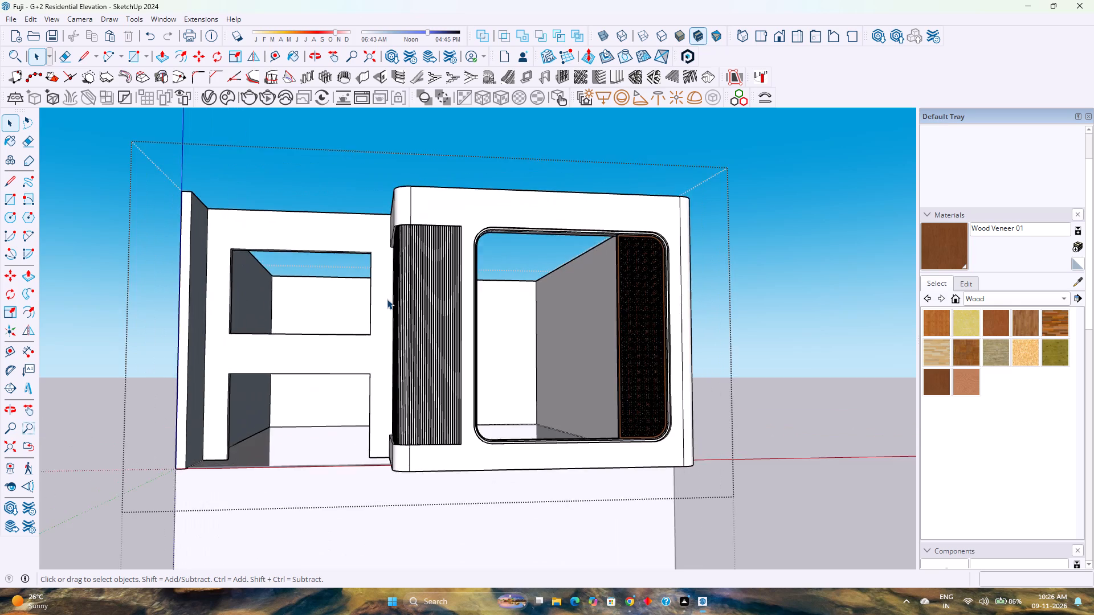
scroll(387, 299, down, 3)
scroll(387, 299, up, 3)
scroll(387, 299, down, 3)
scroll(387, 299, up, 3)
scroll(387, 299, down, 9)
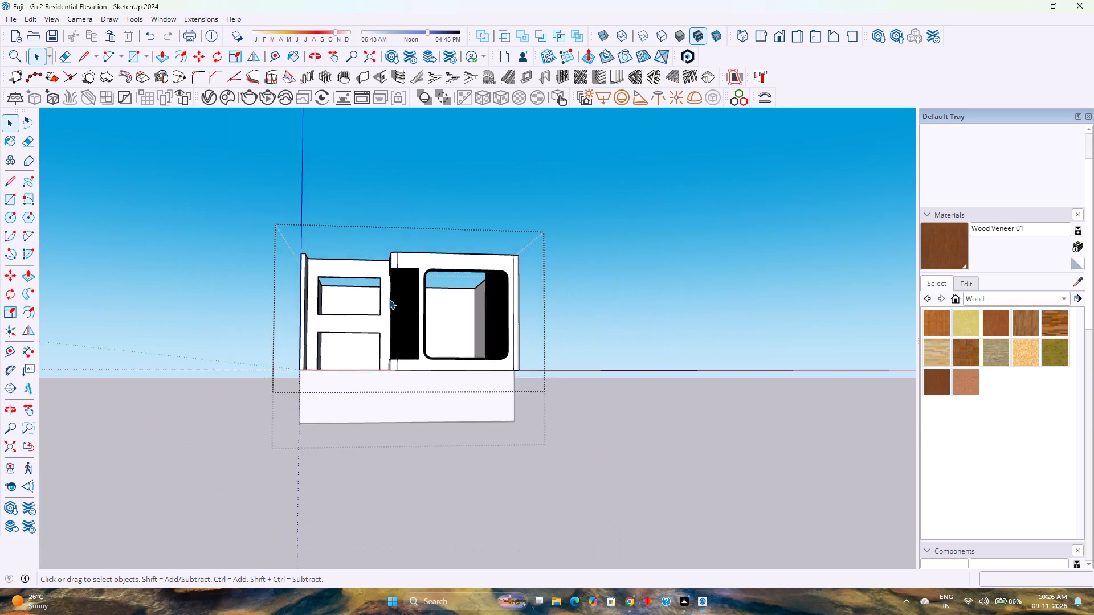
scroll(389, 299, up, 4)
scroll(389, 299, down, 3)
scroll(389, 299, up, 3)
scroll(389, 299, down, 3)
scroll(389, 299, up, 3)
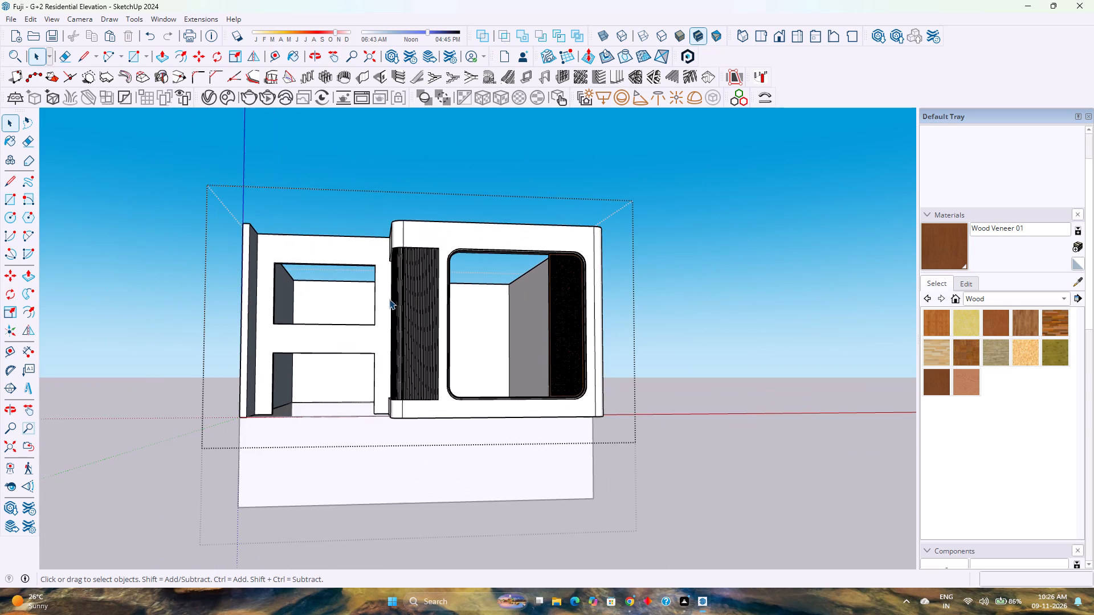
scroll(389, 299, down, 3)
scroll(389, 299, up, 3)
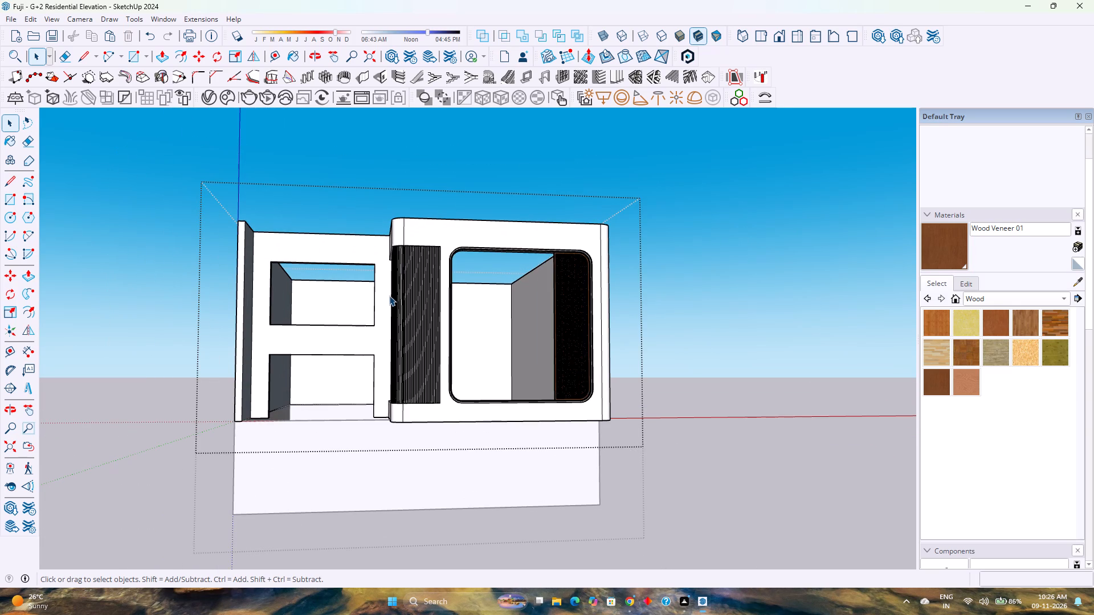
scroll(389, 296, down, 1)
Examine the front facade's recessed openings, fluted panel, rounded window frame and lattice screen from several distances.
scroll(389, 296, down, 2)
scroll(389, 296, up, 2)
scroll(389, 296, down, 3)
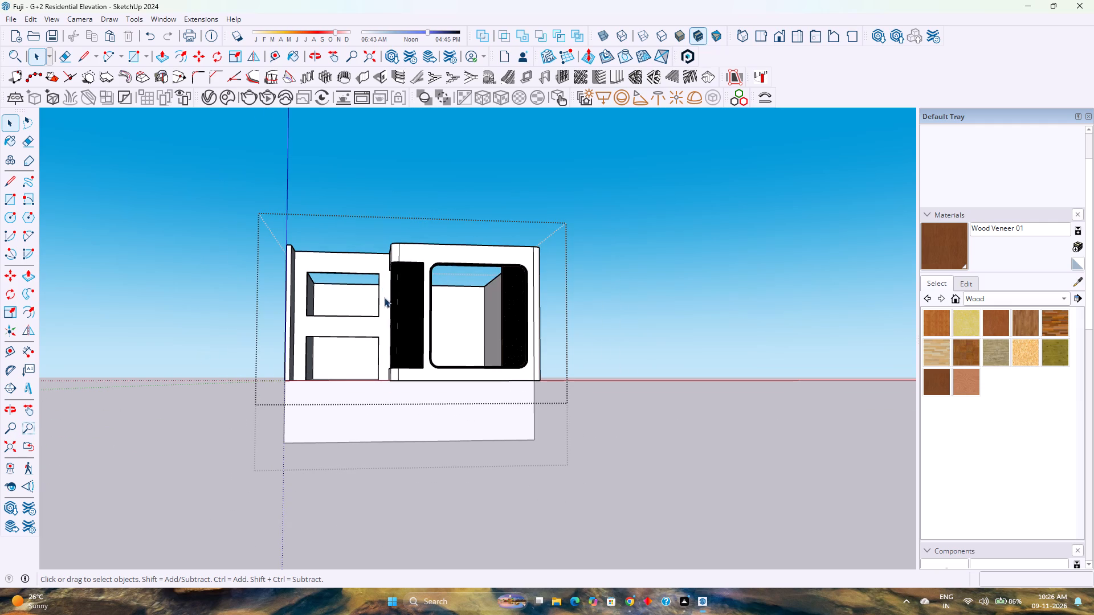
scroll(402, 306, up, 2)
scroll(398, 307, down, 2)
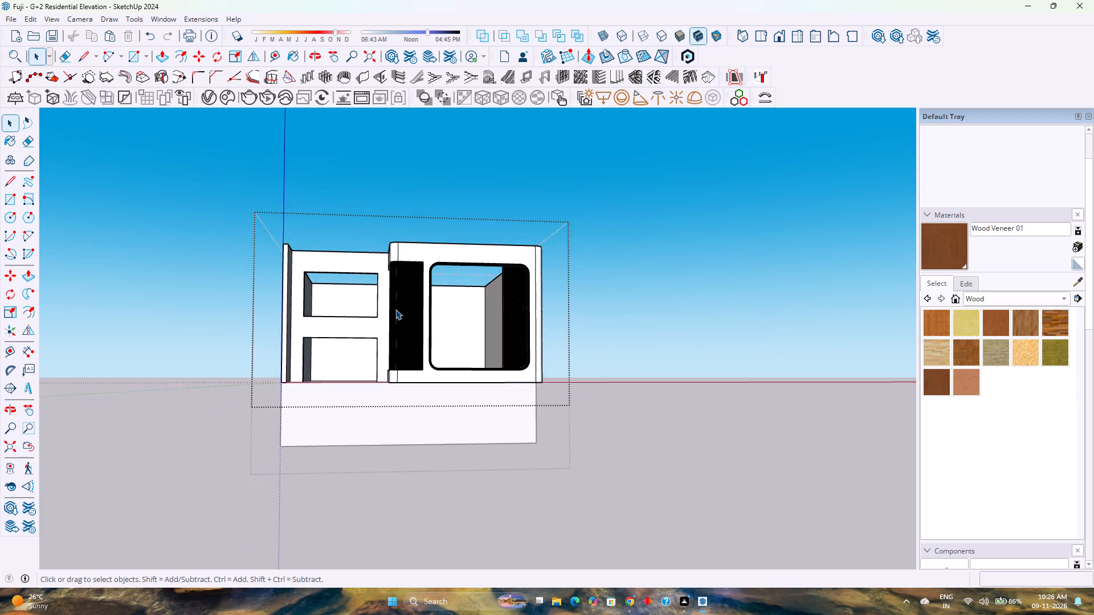
scroll(395, 309, up, 1)
scroll(394, 310, down, 4)
scroll(393, 310, up, 11)
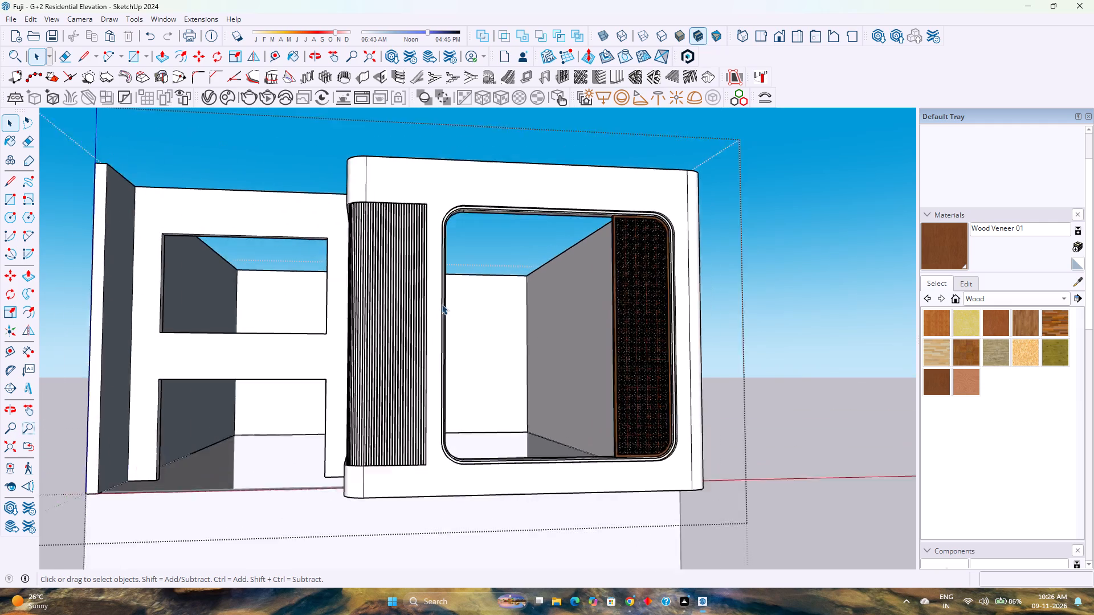
scroll(442, 304, up, 2)
middle_drag(442, 305, 325, 338)
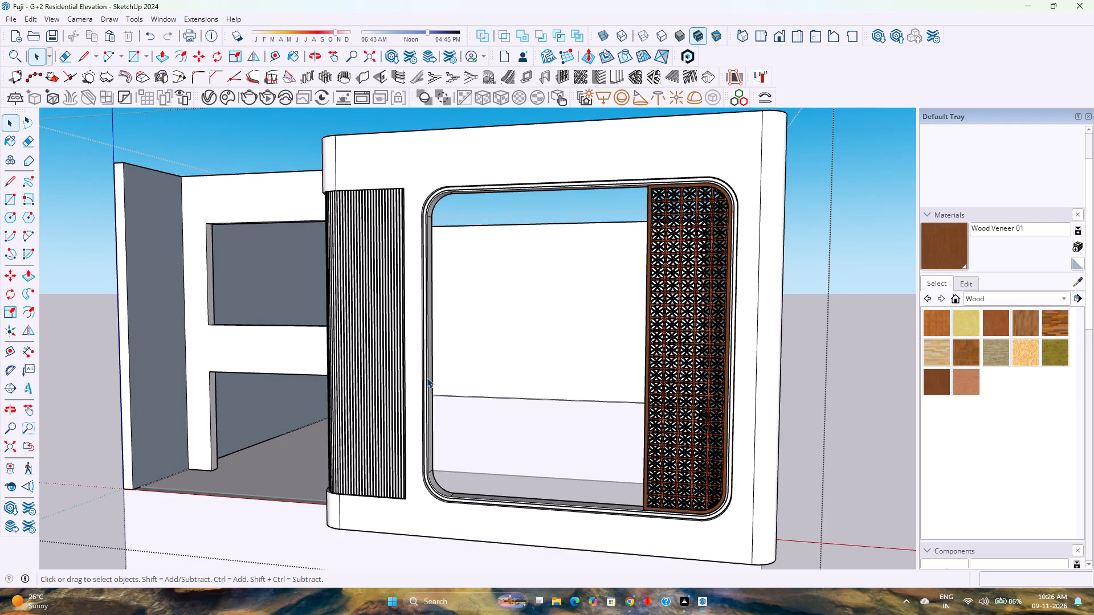
scroll(422, 371, down, 4)
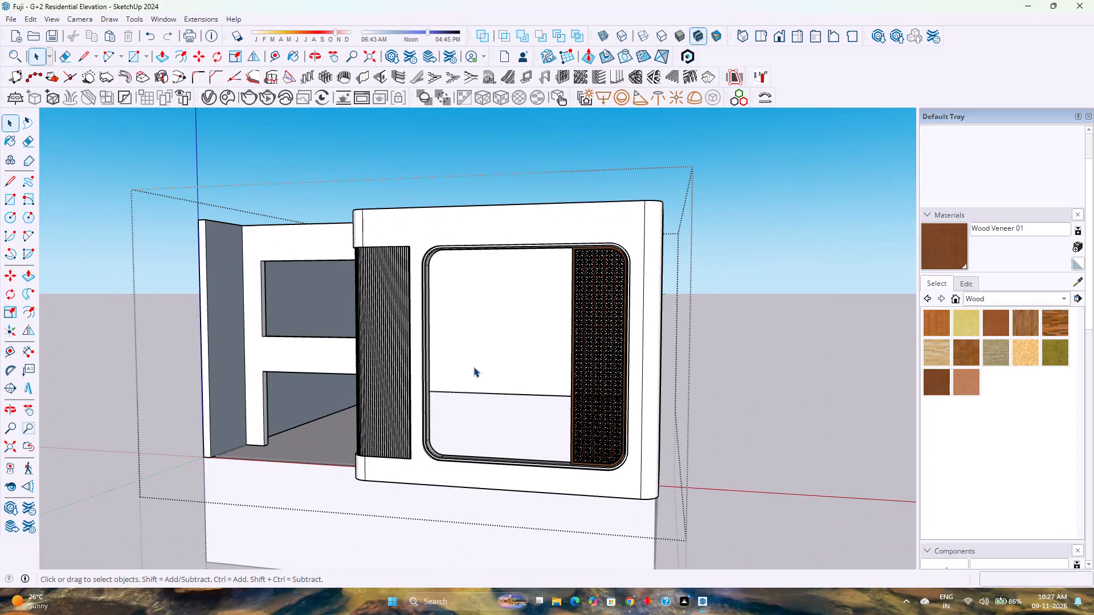
scroll(647, 238, up, 11)
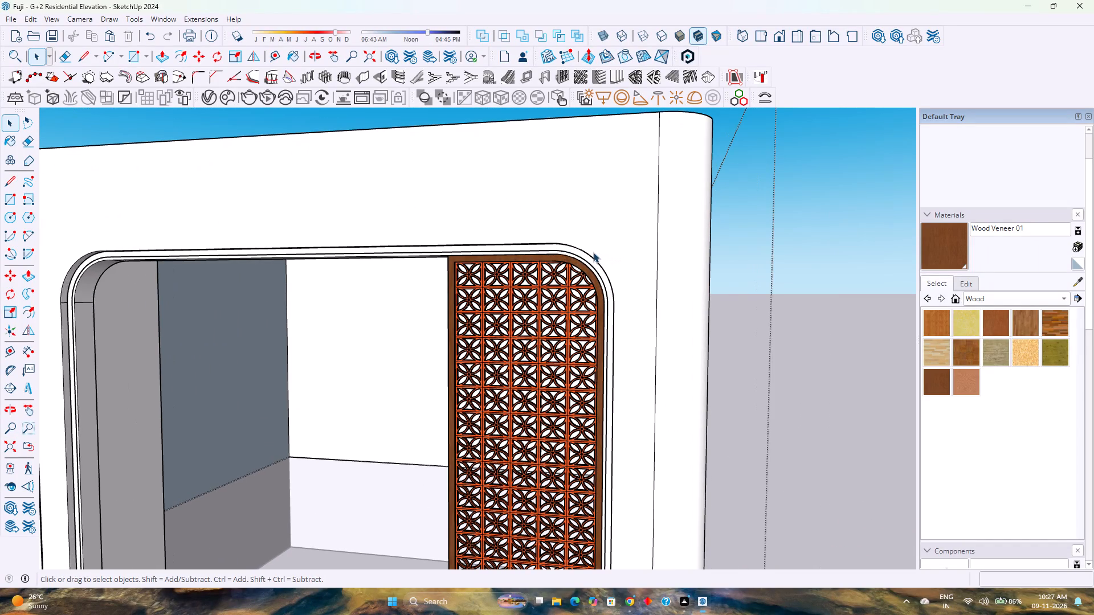
scroll(591, 251, up, 3)
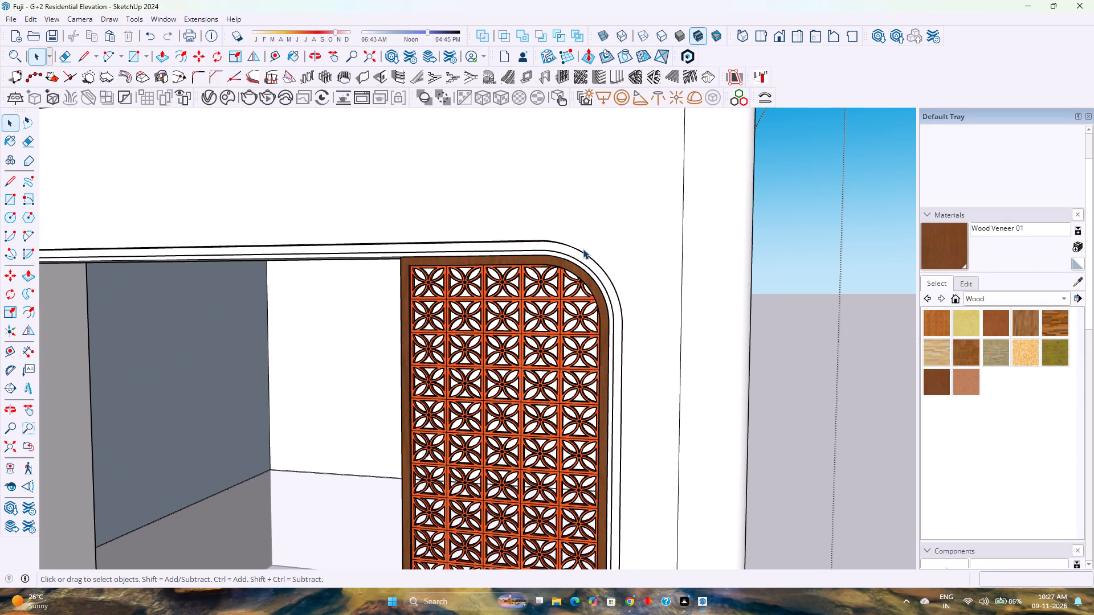
scroll(583, 247, down, 1)
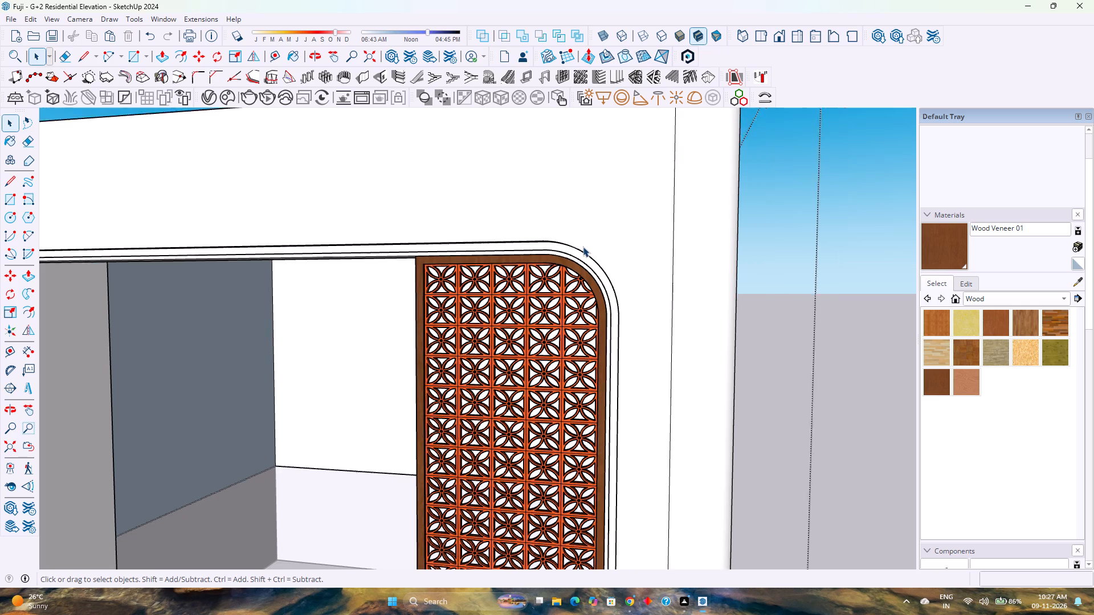
scroll(583, 247, down, 6)
scroll(578, 247, up, 3)
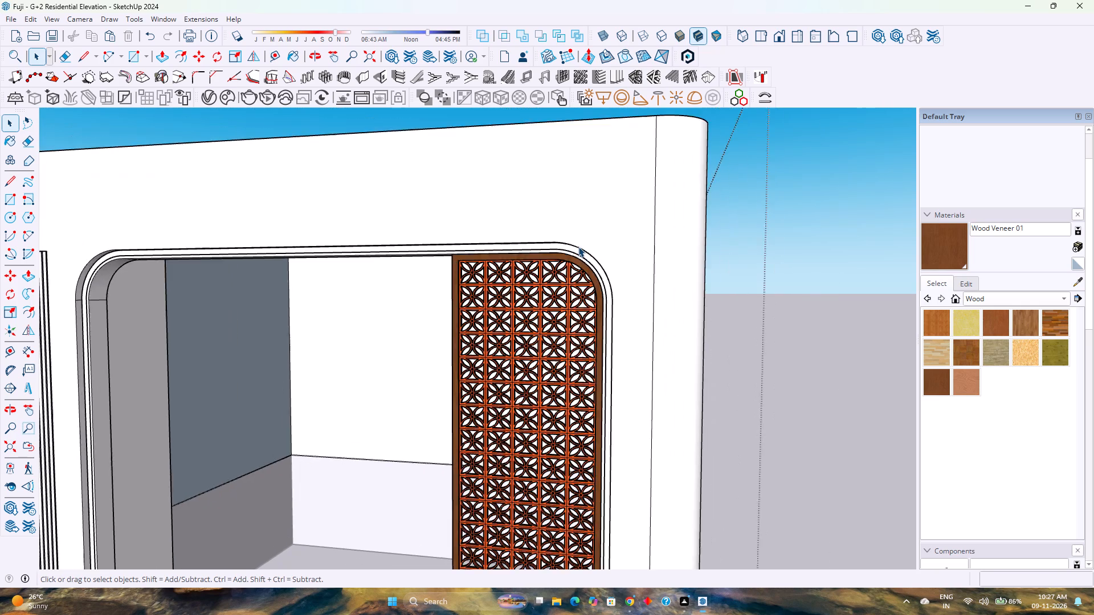
scroll(578, 247, down, 7)
scroll(428, 297, down, 2)
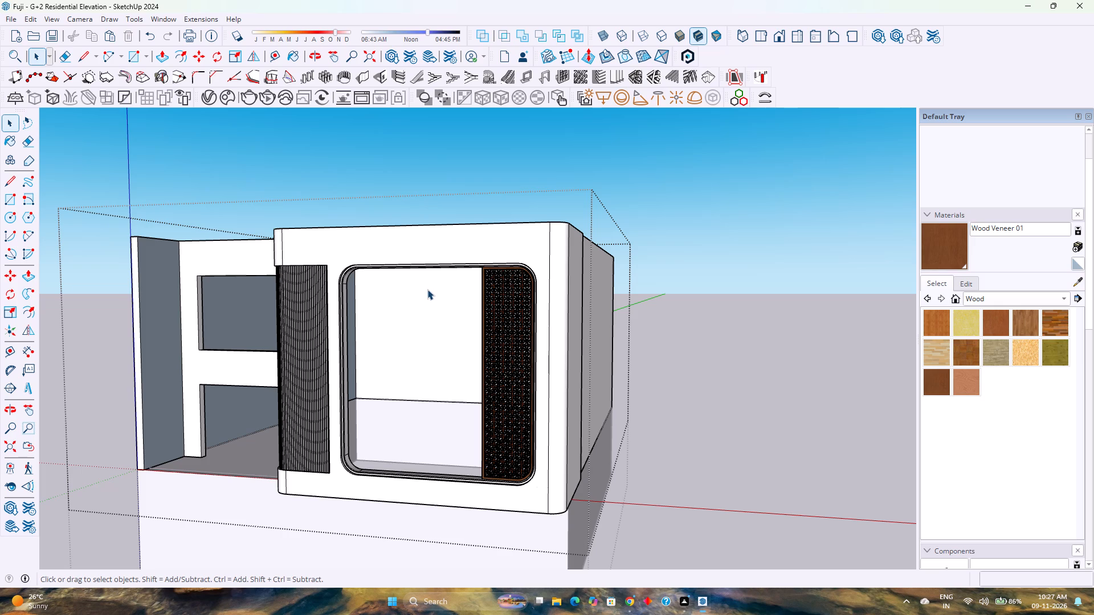
scroll(427, 289, down, 3)
scroll(427, 288, up, 6)
scroll(314, 287, down, 4)
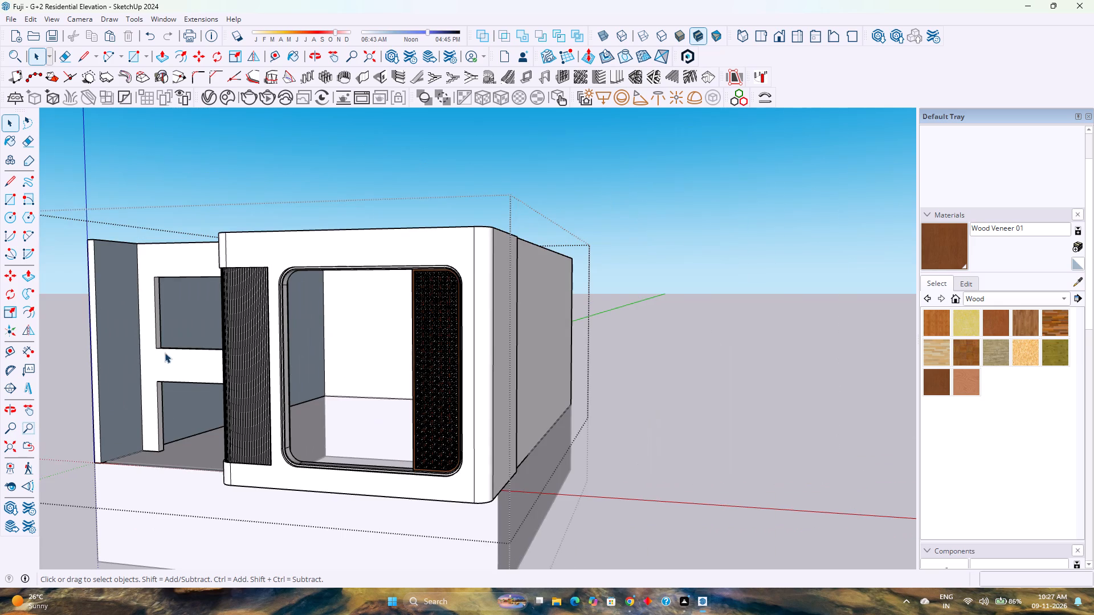
Reverse the blue back faces of the side wall beside the entrance recess and inside the room behind it.
scroll(137, 384, up, 1)
middle_drag(137, 384, 83, 491)
scroll(128, 338, up, 8)
click(109, 347)
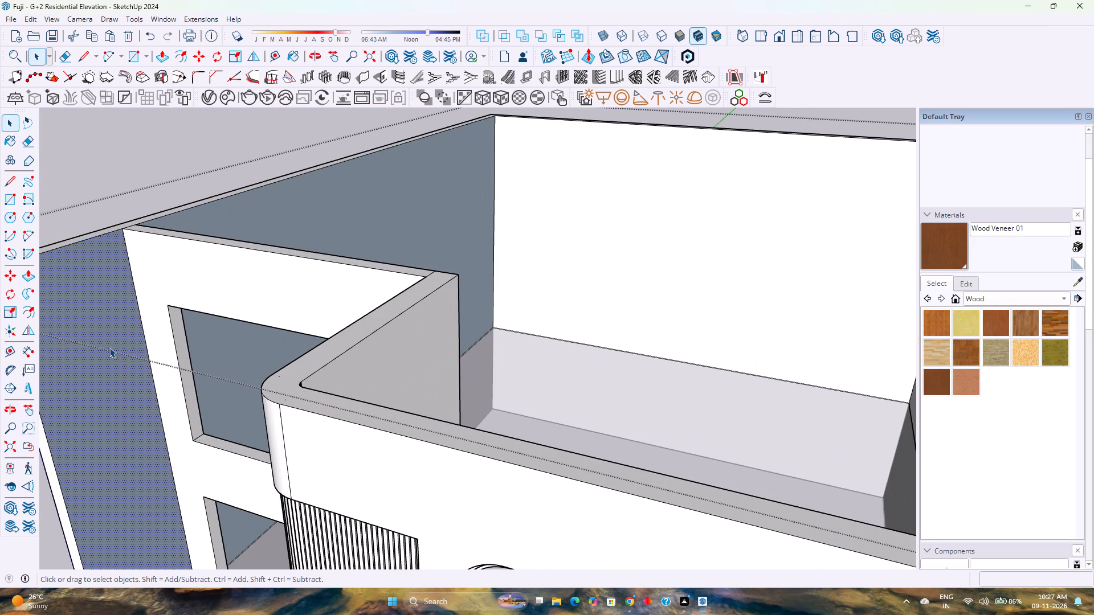
right_click(109, 347)
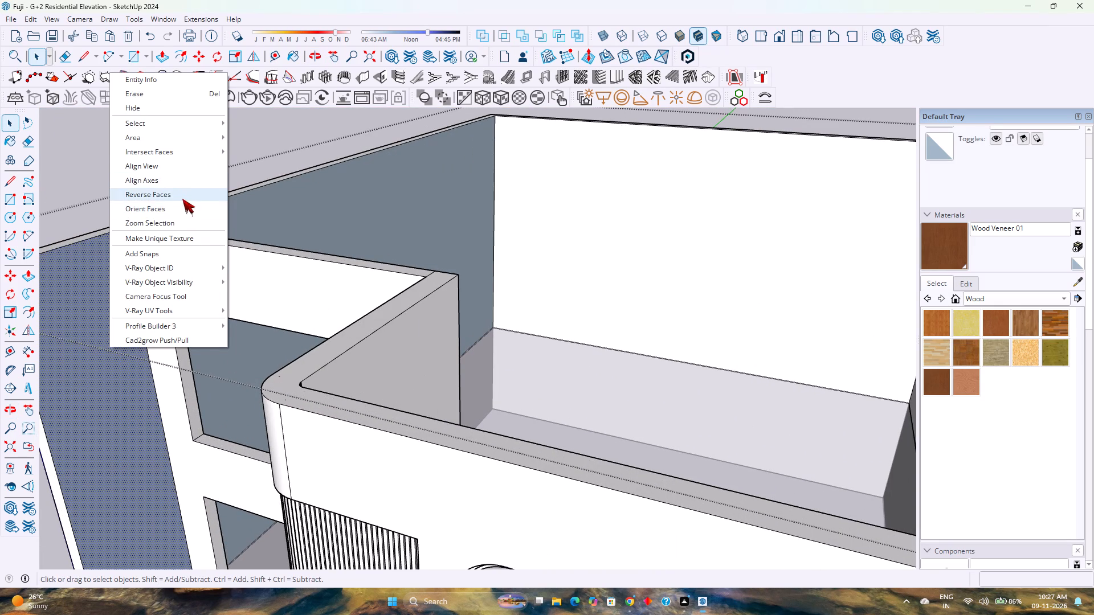
click(183, 199)
click(251, 218)
right_click(251, 218)
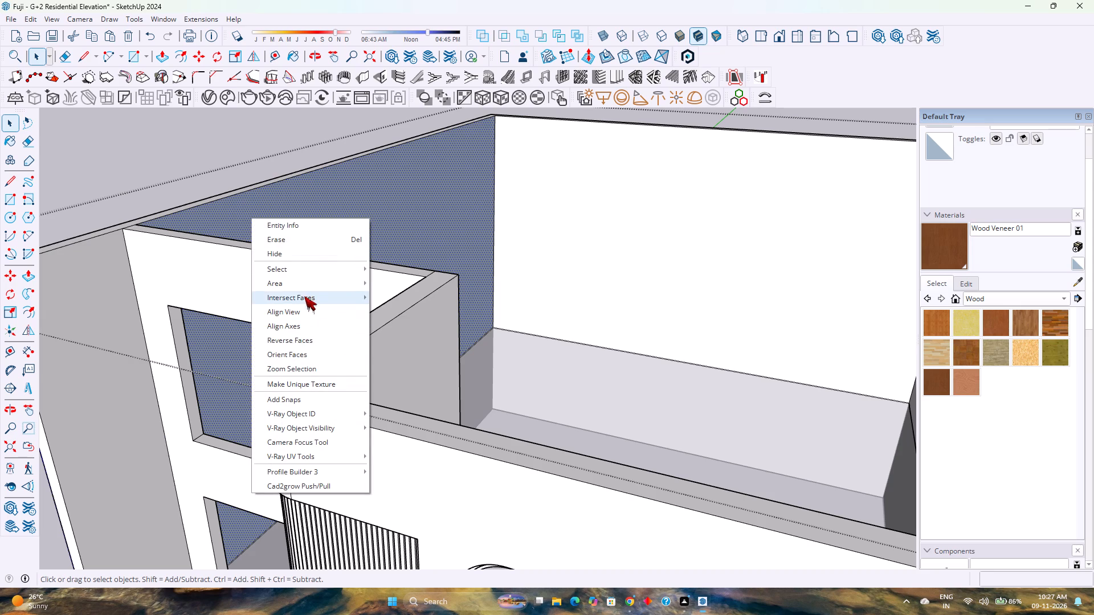
click(294, 345)
Erase the seam edges on the recessed wall's top where it meets the side wall and the return wall.
scroll(310, 298, down, 4)
scroll(191, 252, up, 5)
middle_drag(191, 252, 228, 336)
middle_click(228, 336)
scroll(166, 258, up, 7)
key(e)
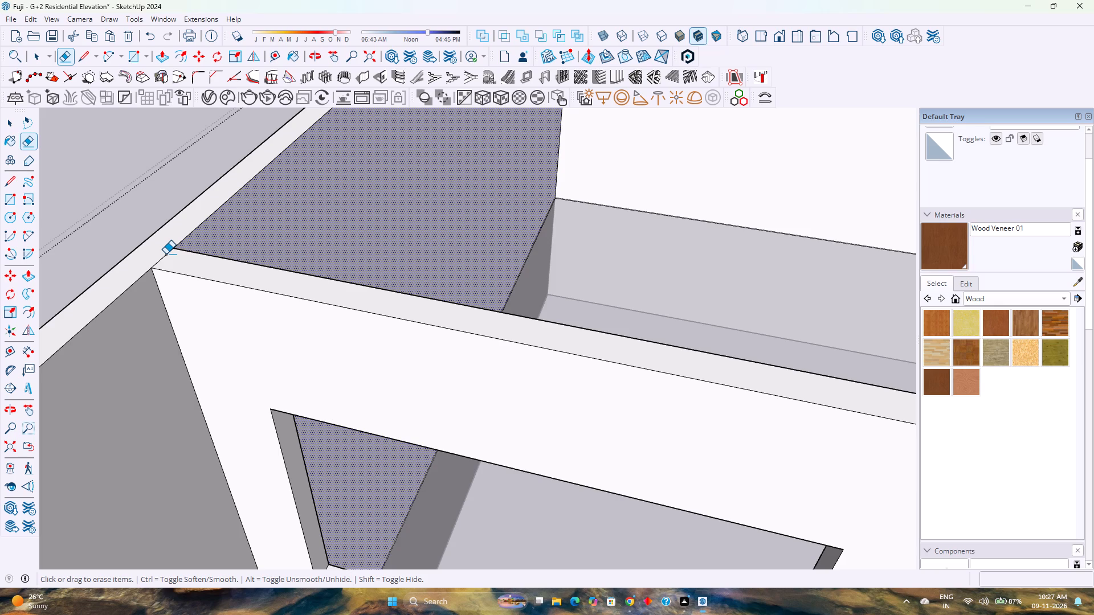
click(166, 254)
scroll(162, 256, down, 6)
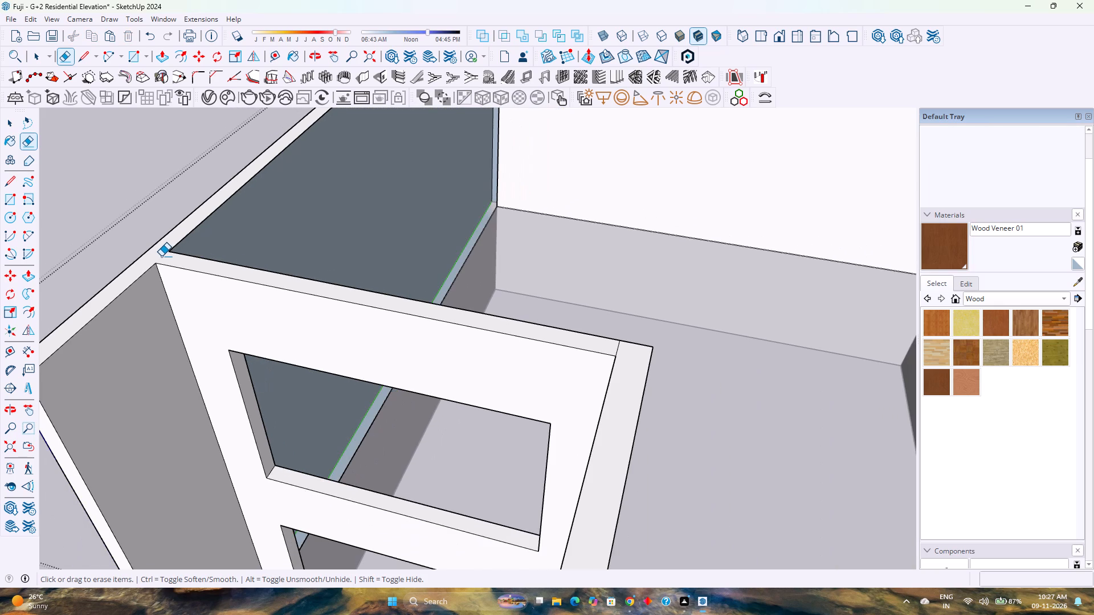
scroll(622, 345, up, 4)
drag(610, 350, 615, 353)
Draw a 22' by 42'6" rectangle over the inner side of the long side wall, between its opposite corners.
scroll(613, 353, down, 5)
middle_drag(613, 338, 562, 339)
middle_drag(515, 343, 292, 367)
middle_click(292, 367)
scroll(295, 359, down, 4)
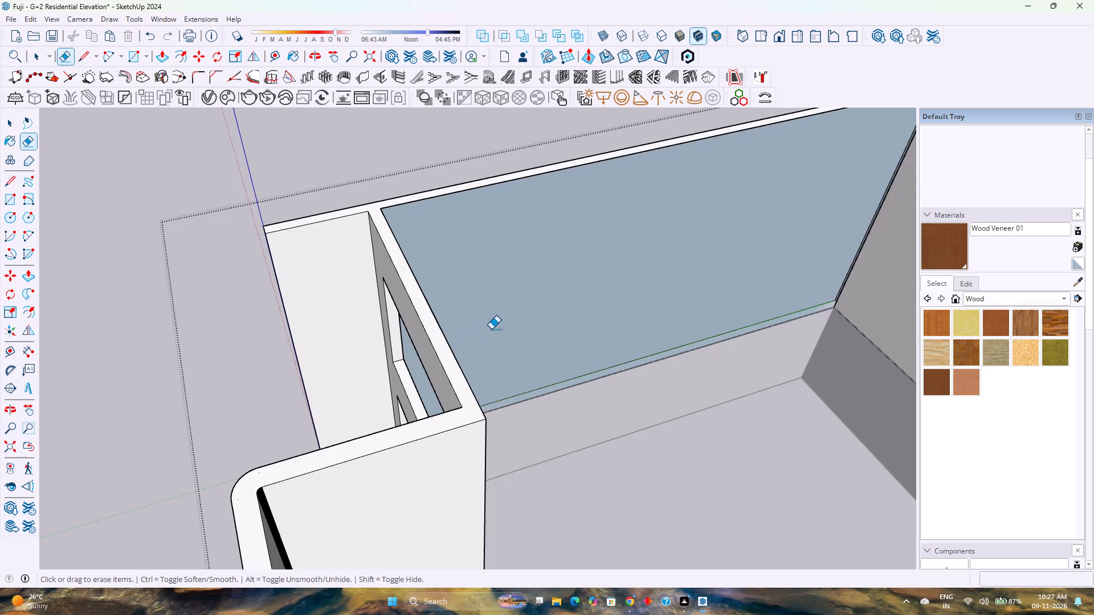
middle_drag(491, 329, 321, 325)
middle_click(320, 325)
scroll(320, 325, down, 3)
scroll(320, 325, up, 2)
scroll(320, 325, down, 4)
scroll(390, 237, up, 4)
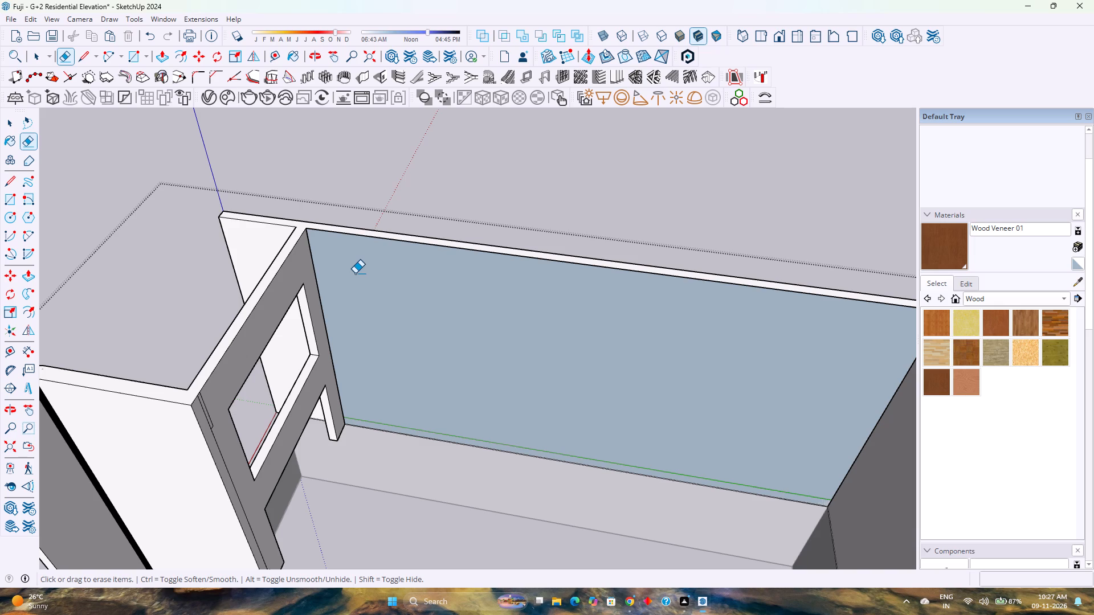
click(137, 59)
scroll(267, 272, down, 4)
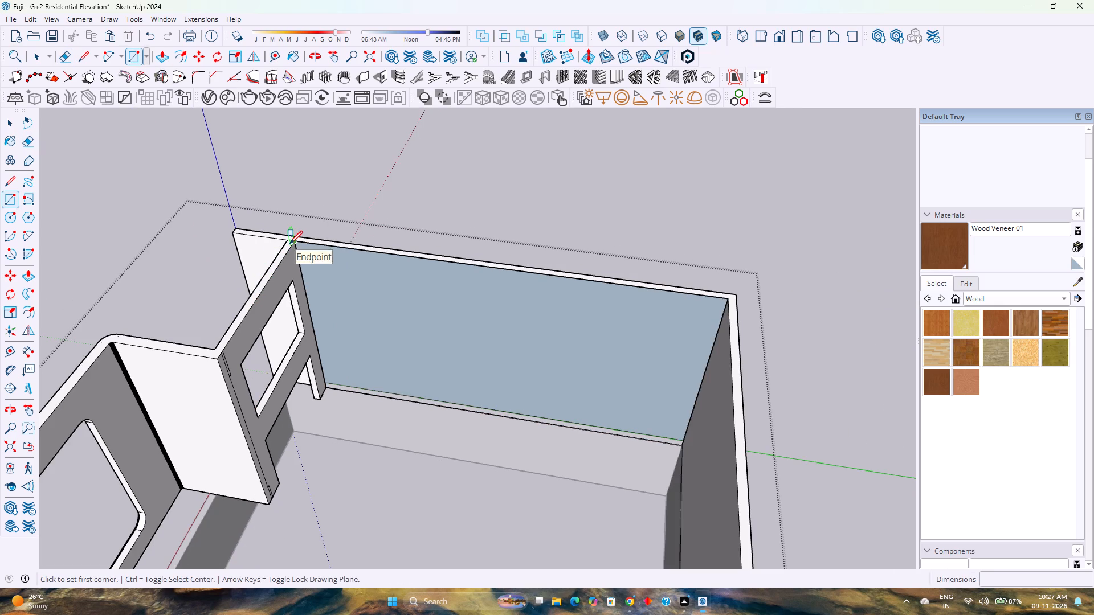
click(289, 244)
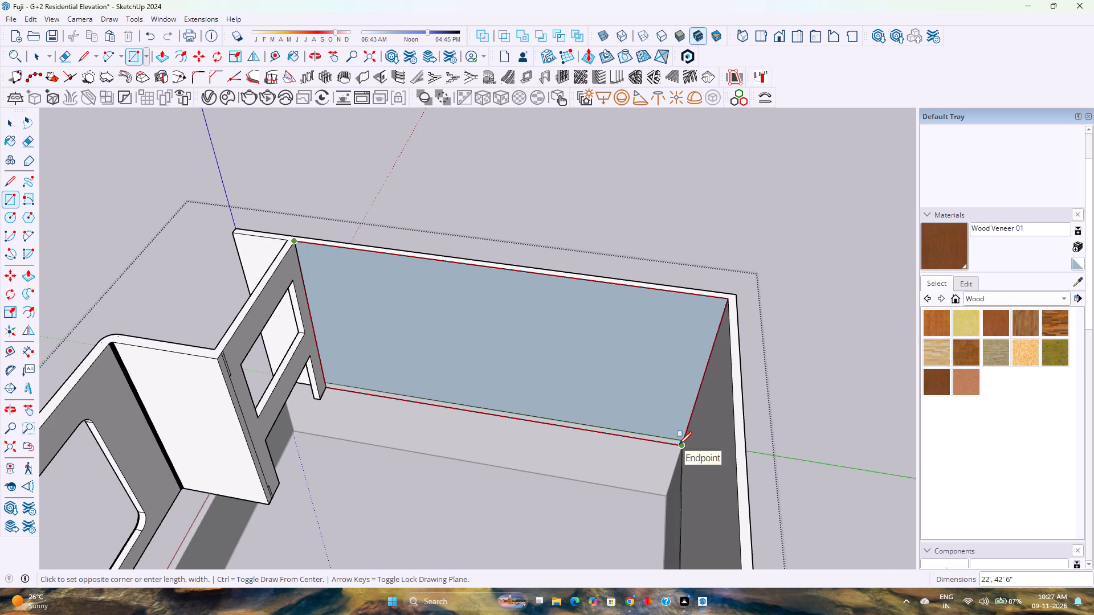
click(679, 445)
key(space)
Delete the unwanted horizontal face covering the open top of the room.
click(477, 384)
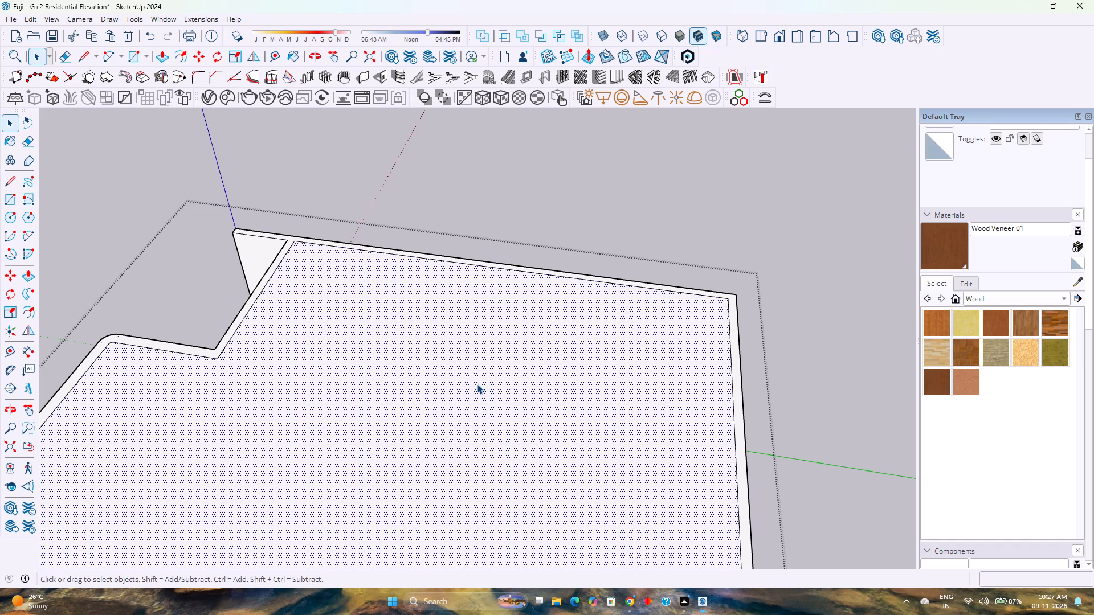
key(Delete)
Examine the open-topped block from above and from the front corner, checking its inner wall faces and wall junctions.
scroll(432, 355, down, 4)
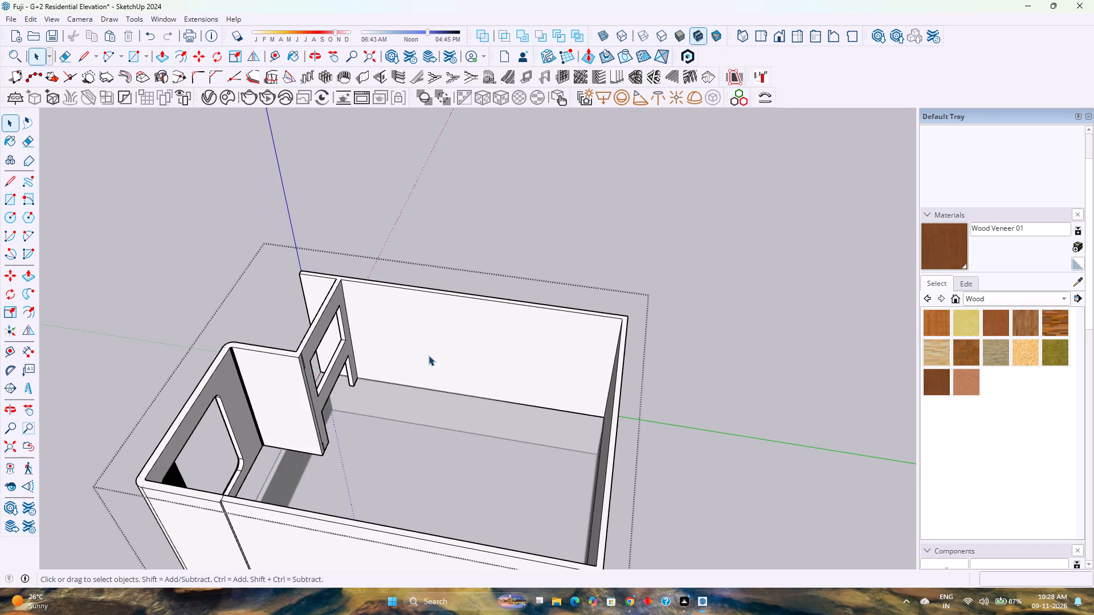
scroll(413, 351, down, 4)
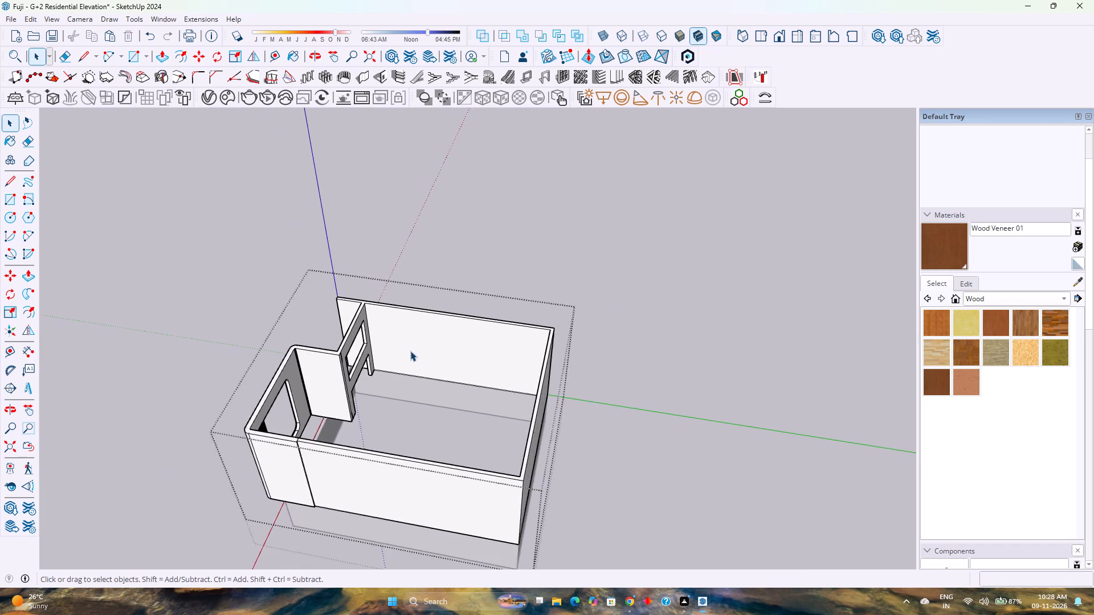
scroll(353, 371, up, 1)
middle_drag(353, 371, 673, 300)
middle_click(673, 300)
scroll(493, 310, up, 3)
scroll(240, 453, down, 1)
scroll(401, 460, down, 2)
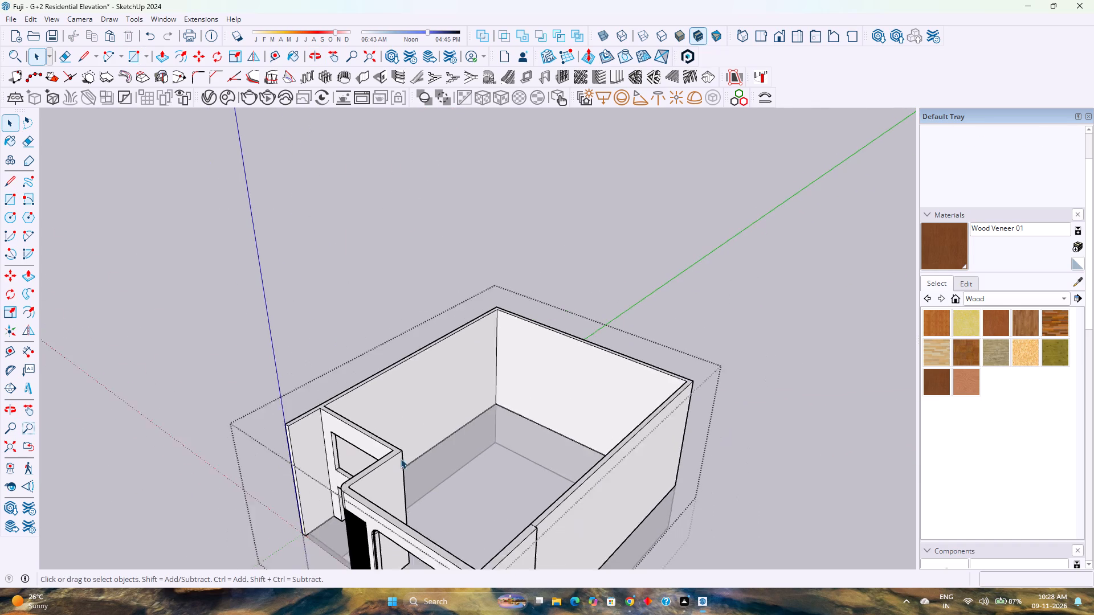
scroll(401, 458, down, 2)
scroll(348, 459, up, 5)
scroll(399, 451, down, 1)
scroll(378, 511, up, 8)
scroll(366, 501, down, 16)
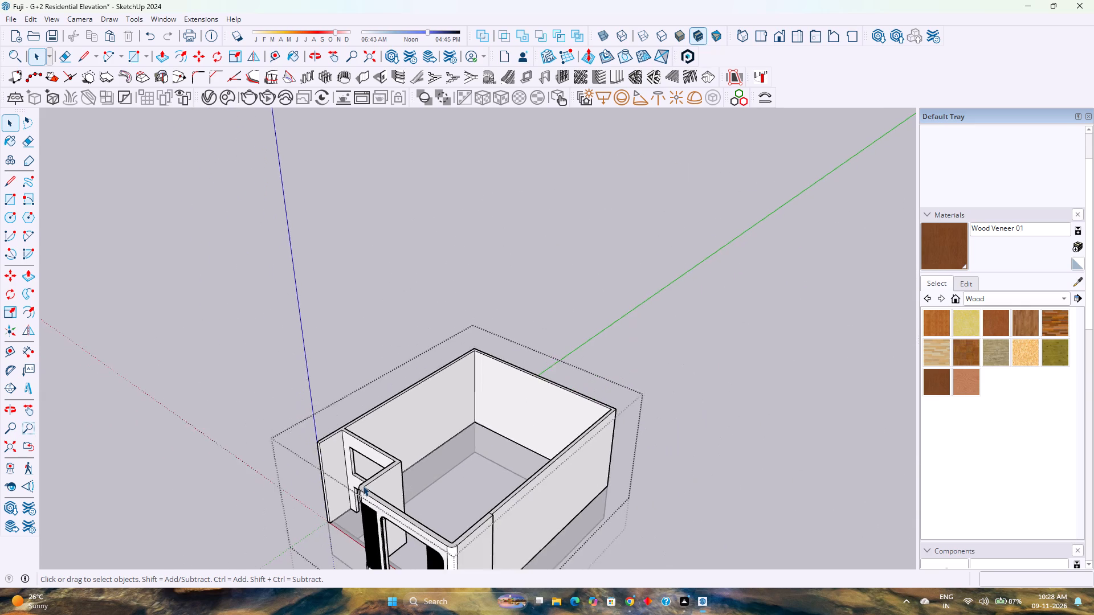
scroll(363, 486, down, 1)
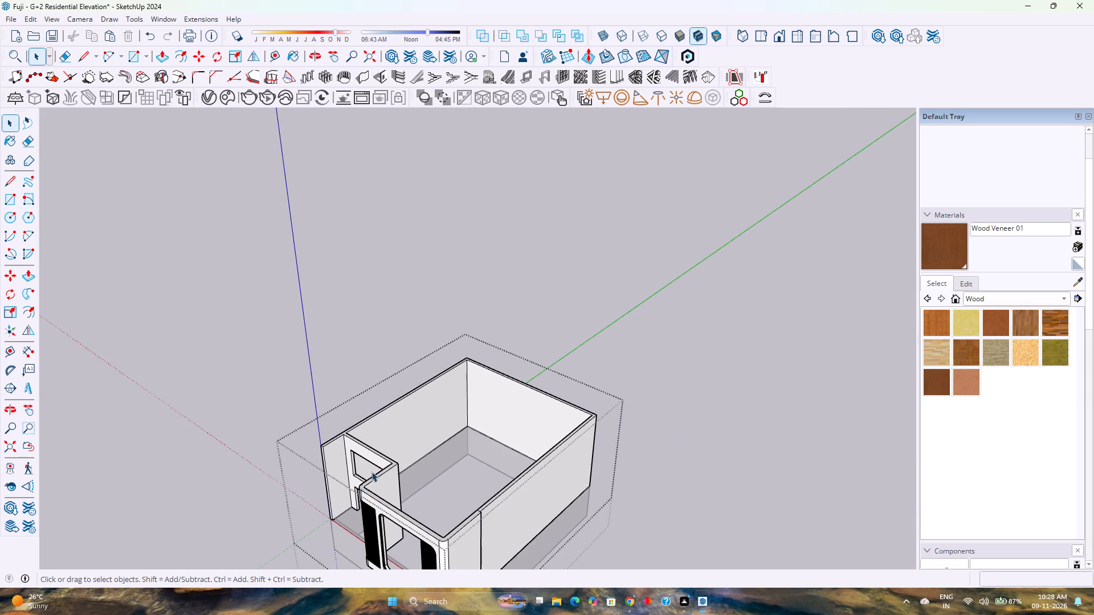
scroll(299, 505, down, 4)
shift+middle_drag(368, 544, 381, 485)
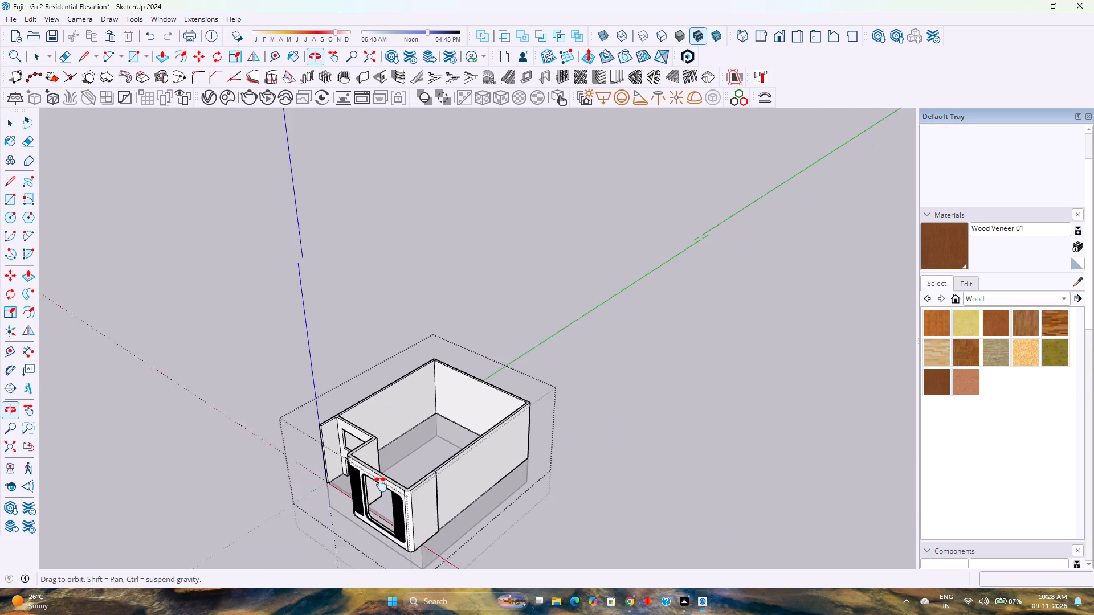
shift+middle_drag(381, 485, 385, 475)
Erase the short seam edge across the top of the opposite long wall where the front window block meets it.
scroll(500, 413, up, 2)
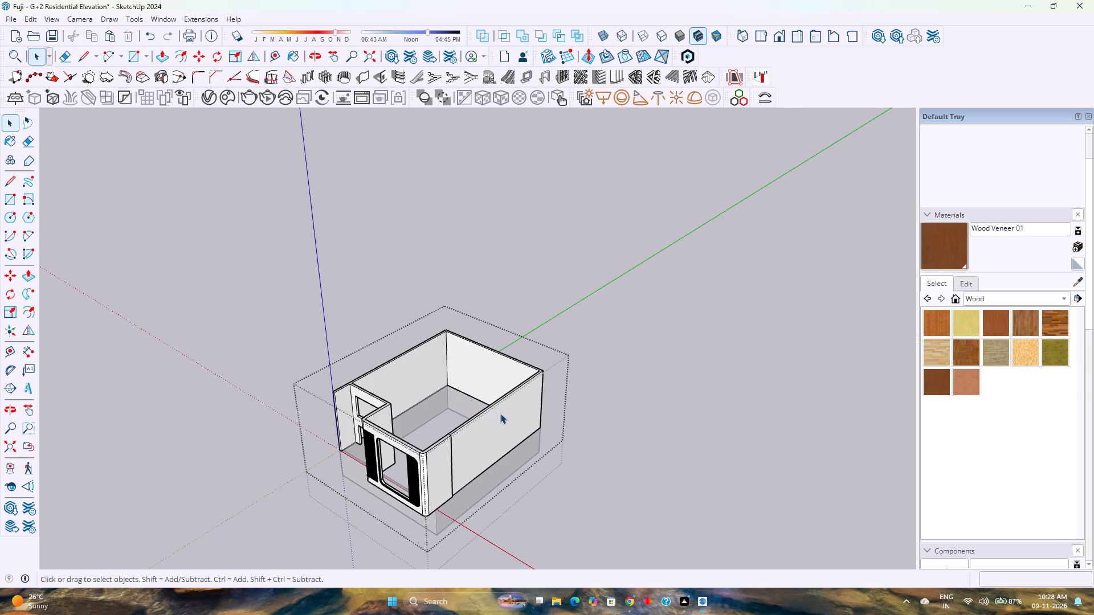
scroll(500, 413, up, 6)
scroll(383, 463, up, 12)
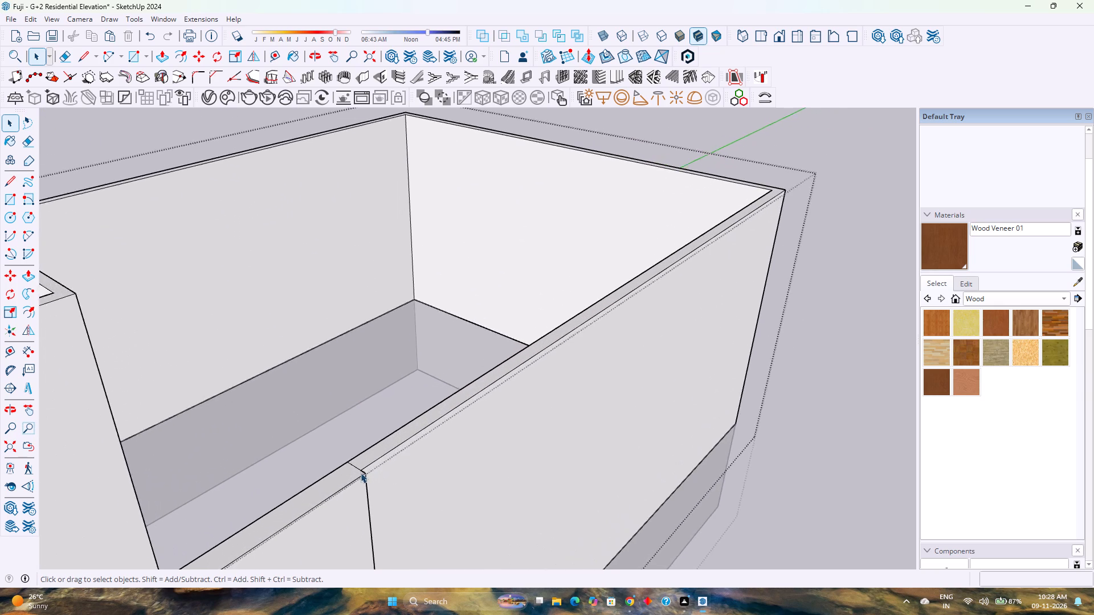
scroll(361, 473, up, 12)
key(e)
click(348, 460)
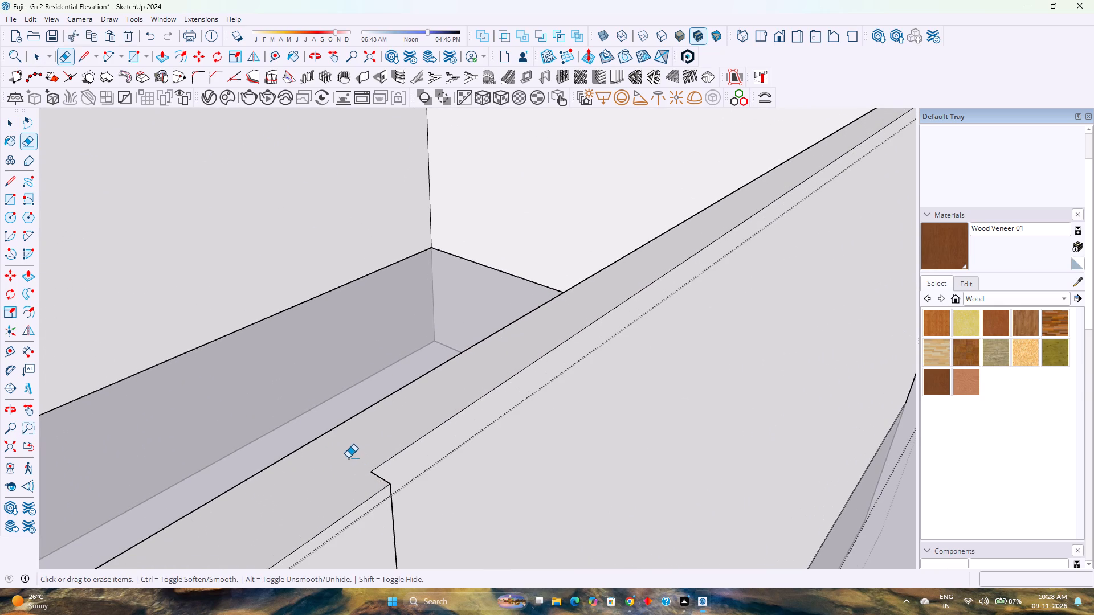
scroll(348, 458, down, 5)
key(space)
Examine the cleaned-up block from above, the front corner and the front elevation.
scroll(350, 457, down, 16)
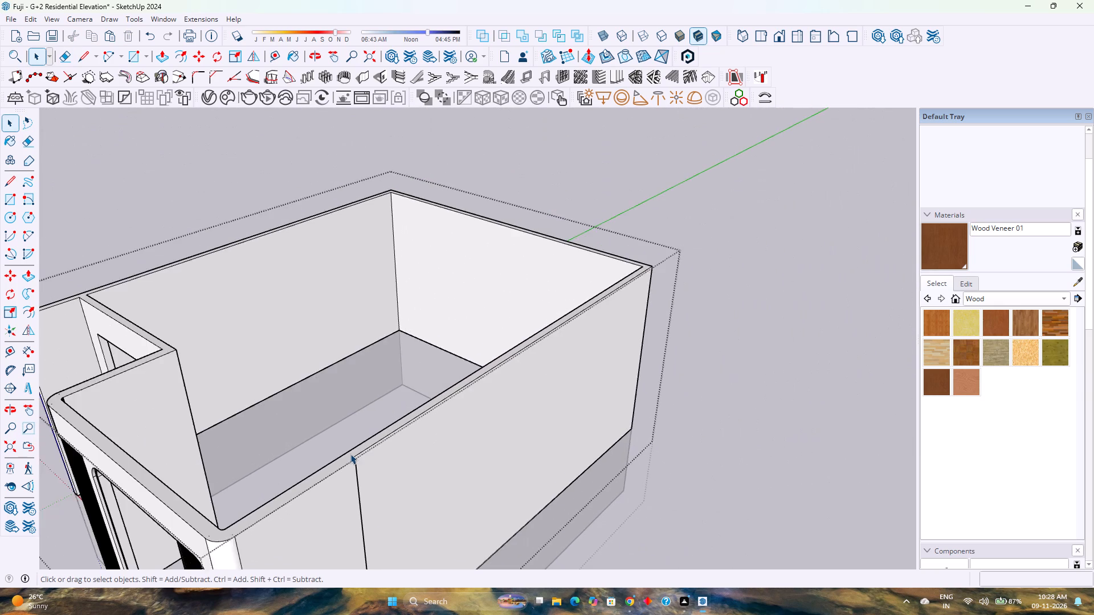
scroll(350, 454, down, 3)
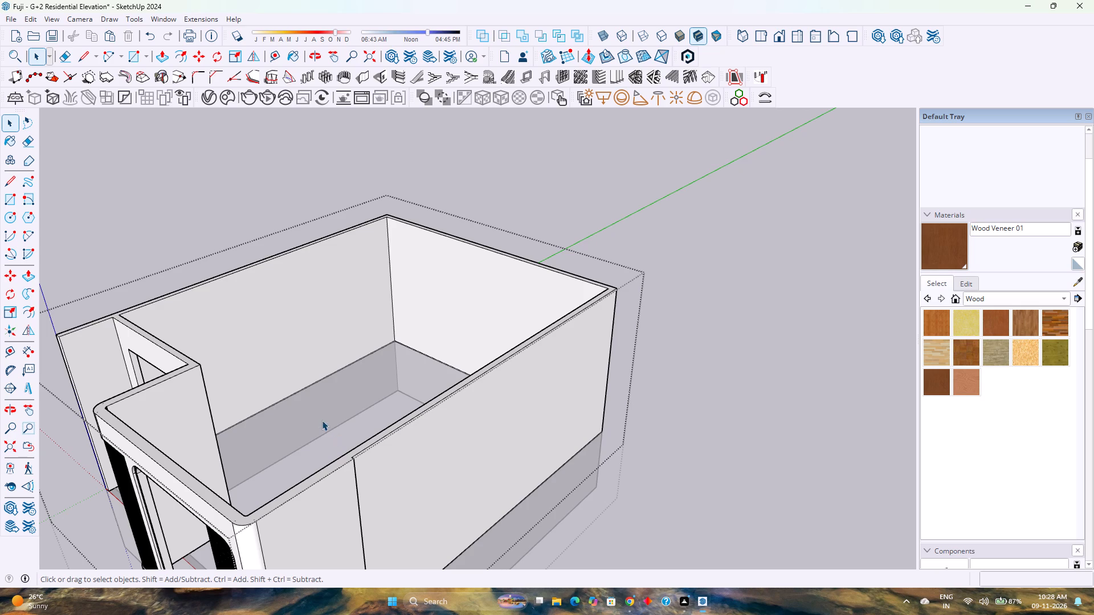
scroll(293, 411, down, 1)
shift+middle_drag(216, 431, 427, 431)
scroll(403, 438, up, 3)
middle_drag(404, 438, 462, 408)
scroll(513, 376, down, 2)
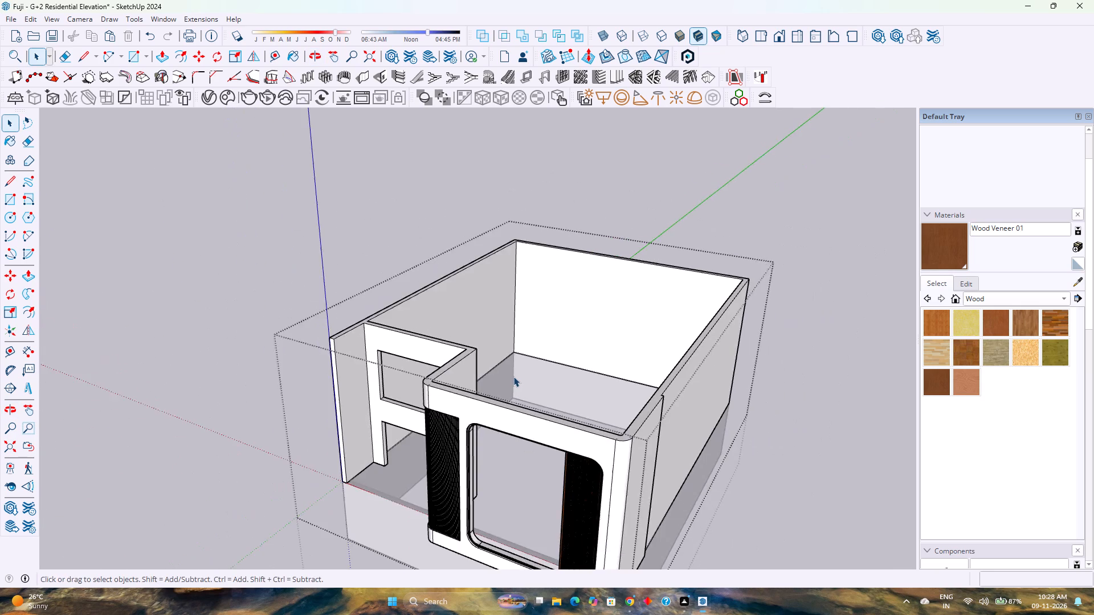
scroll(513, 376, down, 4)
scroll(573, 452, up, 1)
middle_drag(573, 452, 615, 372)
scroll(589, 349, up, 5)
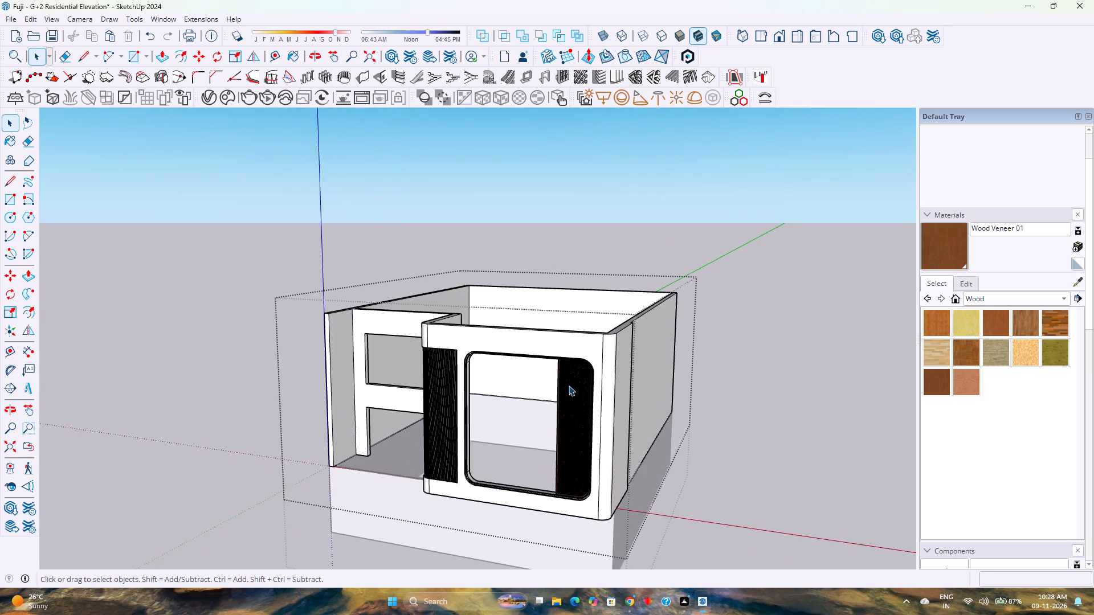
scroll(569, 386, up, 3)
middle_click(627, 370)
scroll(631, 368, down, 3)
middle_drag(491, 422, 588, 335)
middle_drag(593, 332, 615, 319)
middle_click(615, 318)
scroll(524, 346, up, 2)
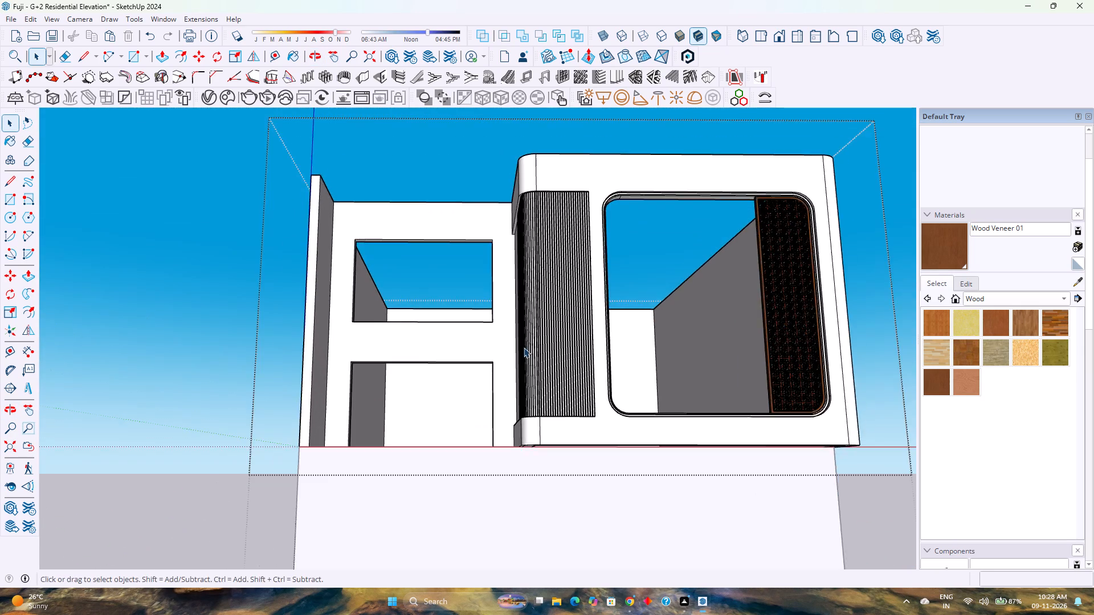
Examine the open-topped block from the front corner and from above, checking its wall tops and the recessed entrance wall.
scroll(524, 347, up, 1)
middle_drag(523, 364, 496, 484)
middle_click(496, 484)
scroll(492, 421, down, 3)
middle_drag(492, 421, 630, 433)
middle_click(630, 433)
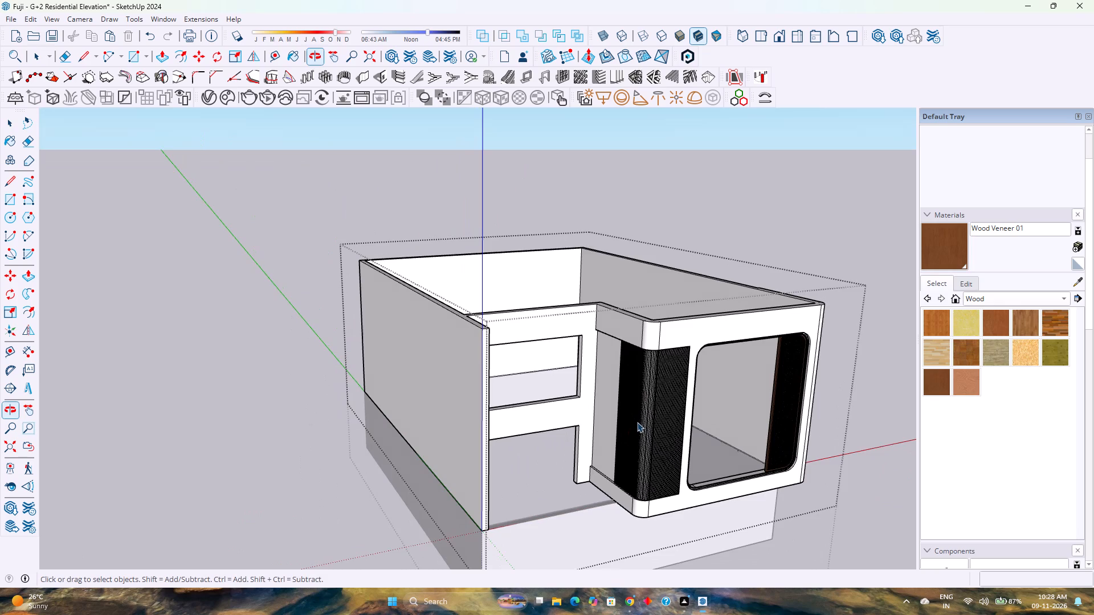
scroll(625, 416, up, 6)
middle_drag(622, 425, 509, 455)
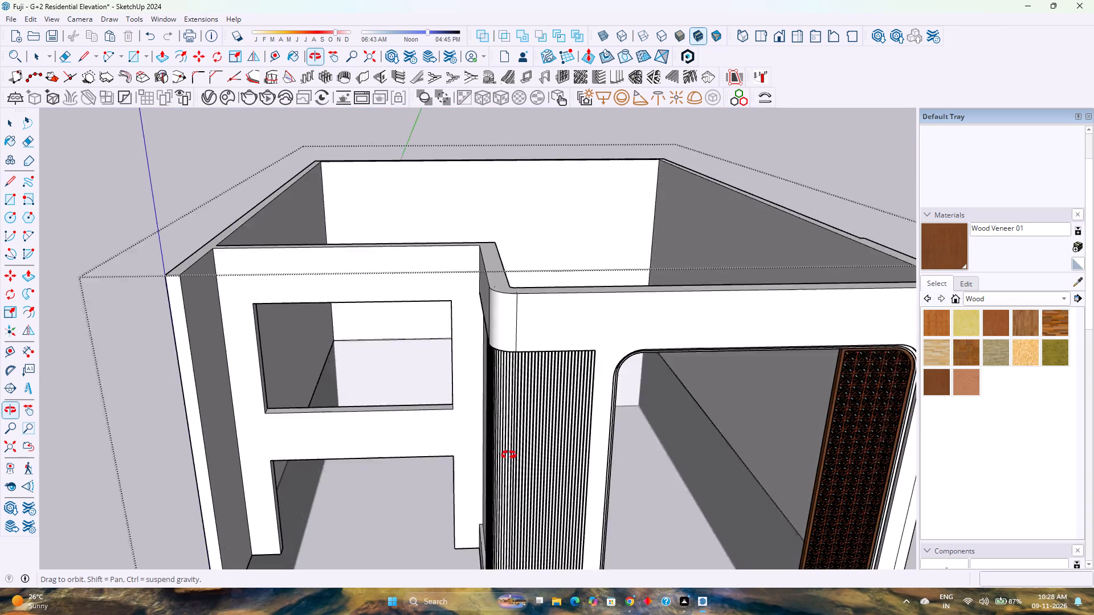
middle_drag(509, 455, 504, 455)
scroll(502, 448, down, 3)
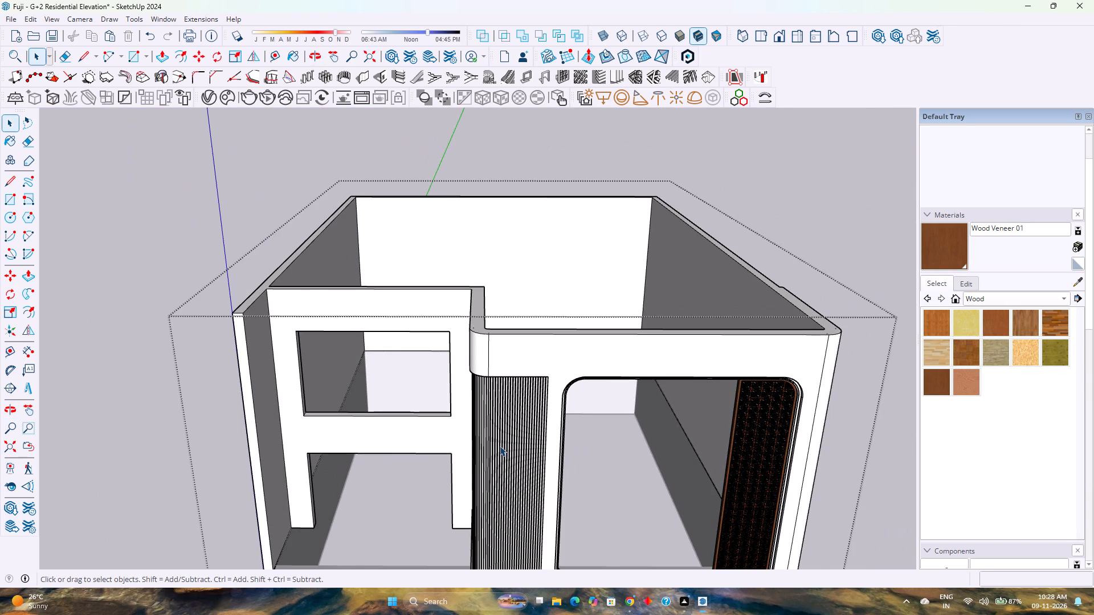
scroll(430, 408, down, 9)
scroll(424, 405, up, 8)
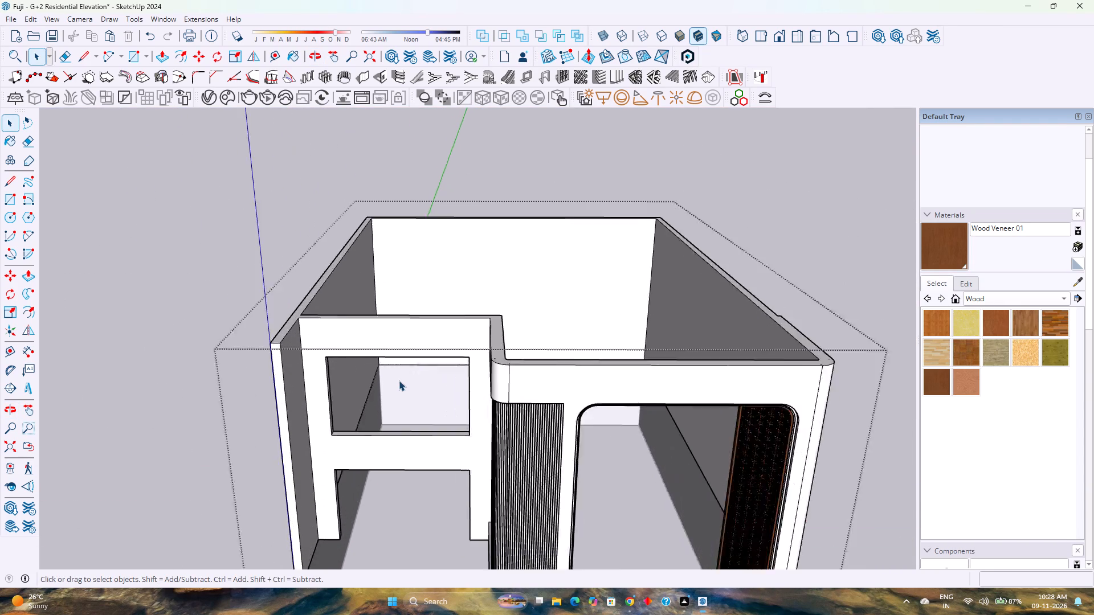
scroll(399, 380, up, 4)
scroll(399, 380, down, 9)
scroll(399, 379, up, 4)
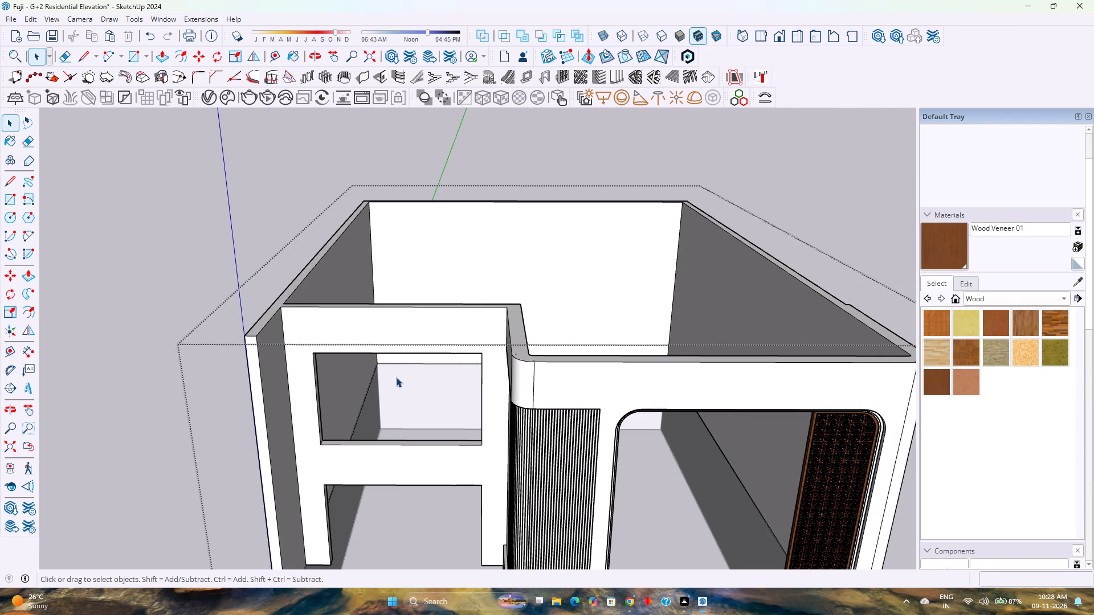
scroll(396, 377, down, 7)
scroll(401, 375, up, 3)
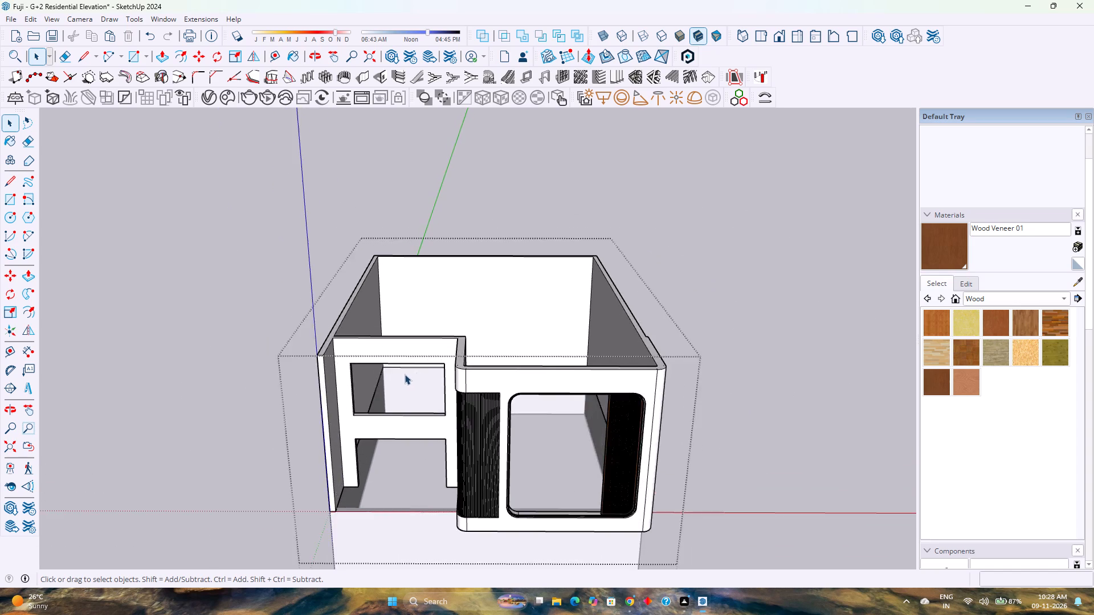
scroll(424, 373, up, 4)
middle_drag(553, 432, 528, 355)
middle_click(528, 355)
Hide the top face of the walls around the rounded corner beside the recessed entrance wall.
scroll(504, 387, up, 3)
middle_drag(504, 380, 506, 462)
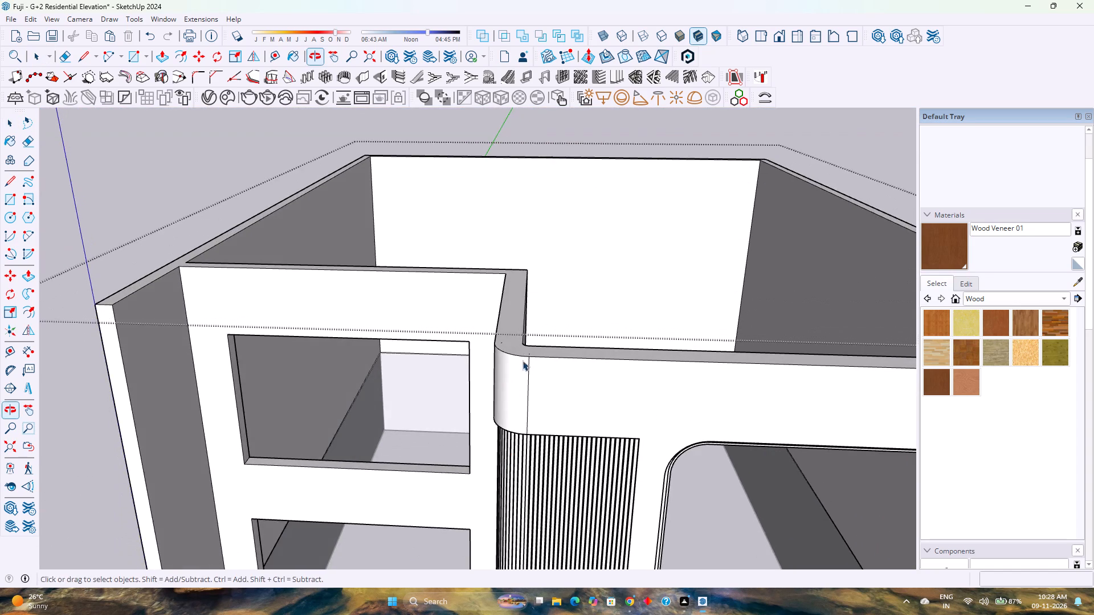
scroll(524, 352, up, 7)
middle_drag(524, 351, 517, 410)
click(507, 342)
right_click(507, 342)
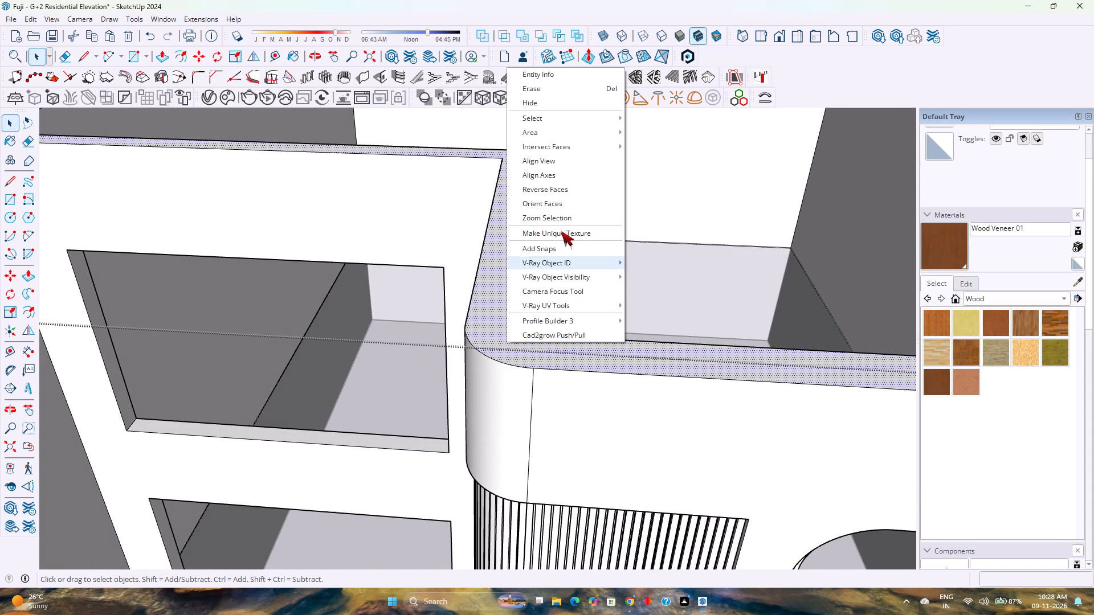
click(549, 97)
Delete the stray vertical edges inside the hollow wall at the rounded corner above the fluted panel.
scroll(479, 336, up, 1)
middle_drag(479, 336, 476, 343)
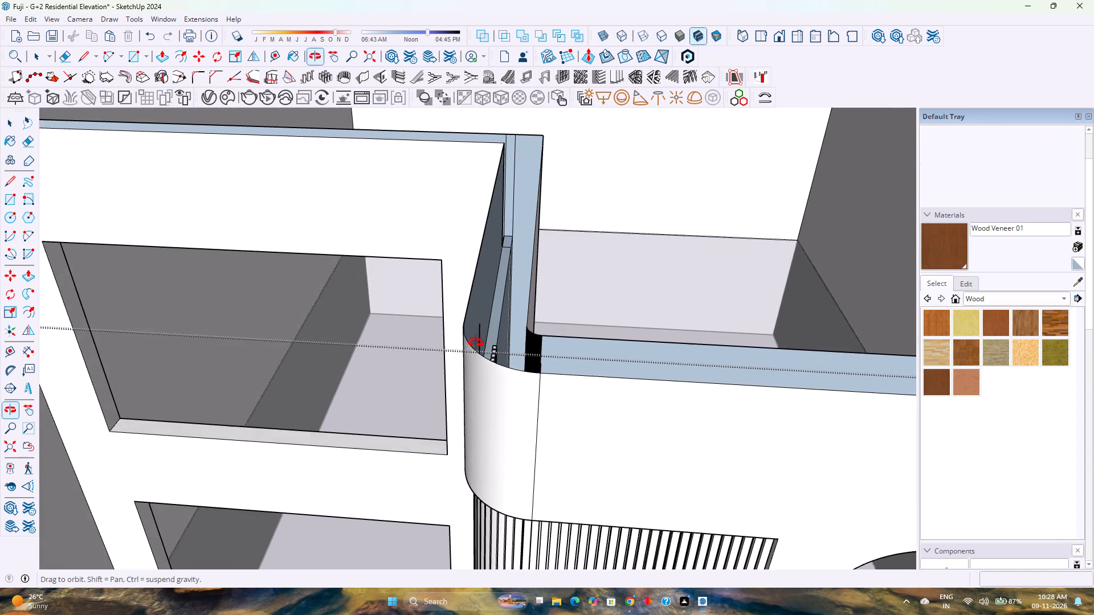
middle_drag(476, 343, 466, 437)
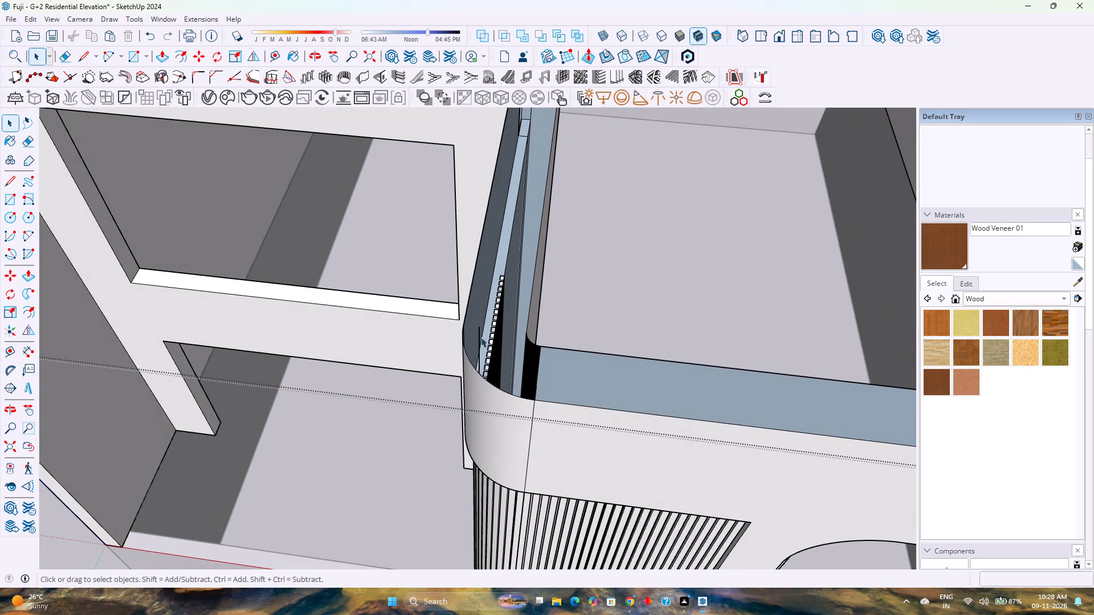
click(478, 339)
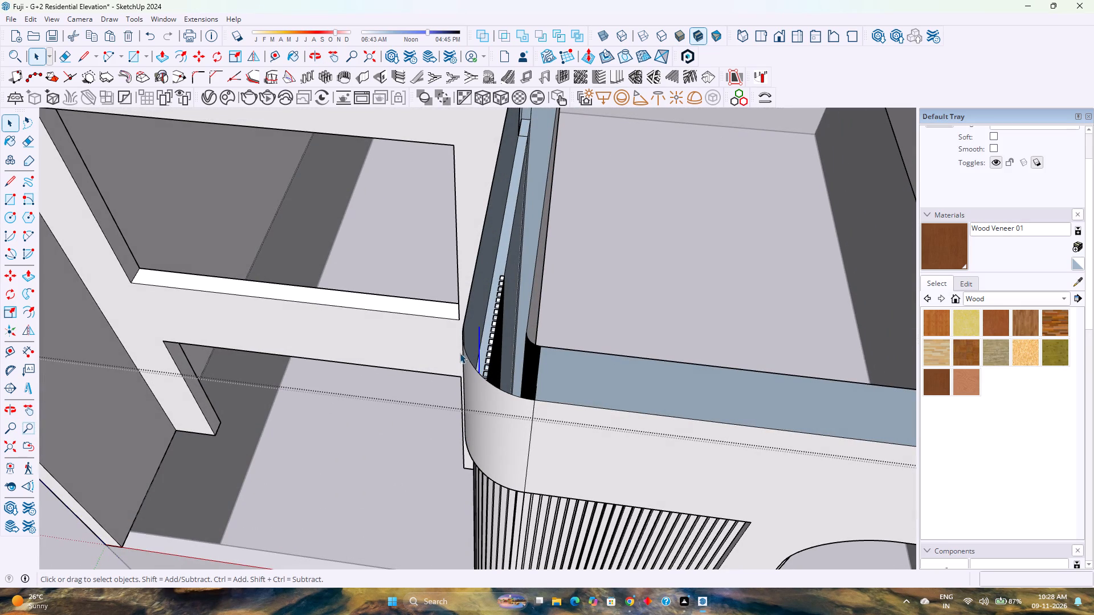
key(Delete)
middle_drag(524, 388, 509, 401)
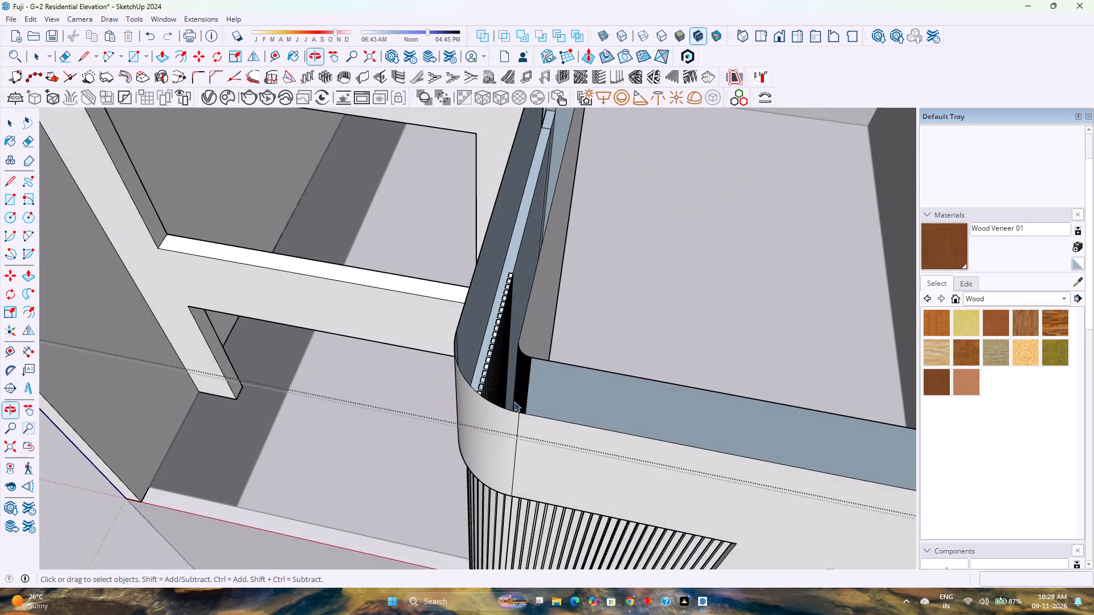
middle_drag(529, 407, 489, 419)
middle_drag(510, 412, 250, 404)
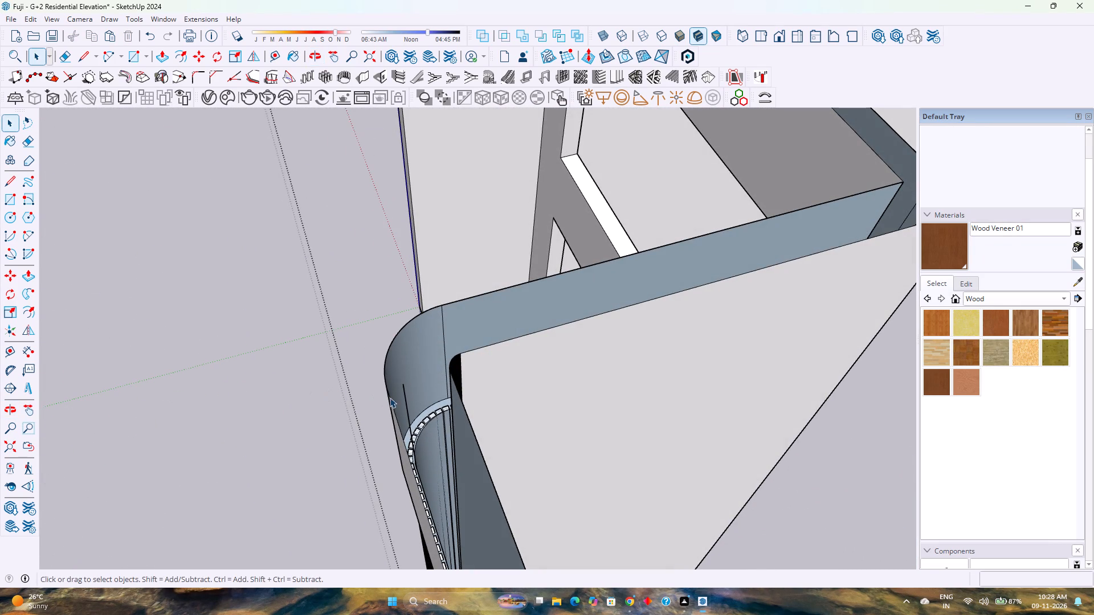
click(406, 401)
key(Delete)
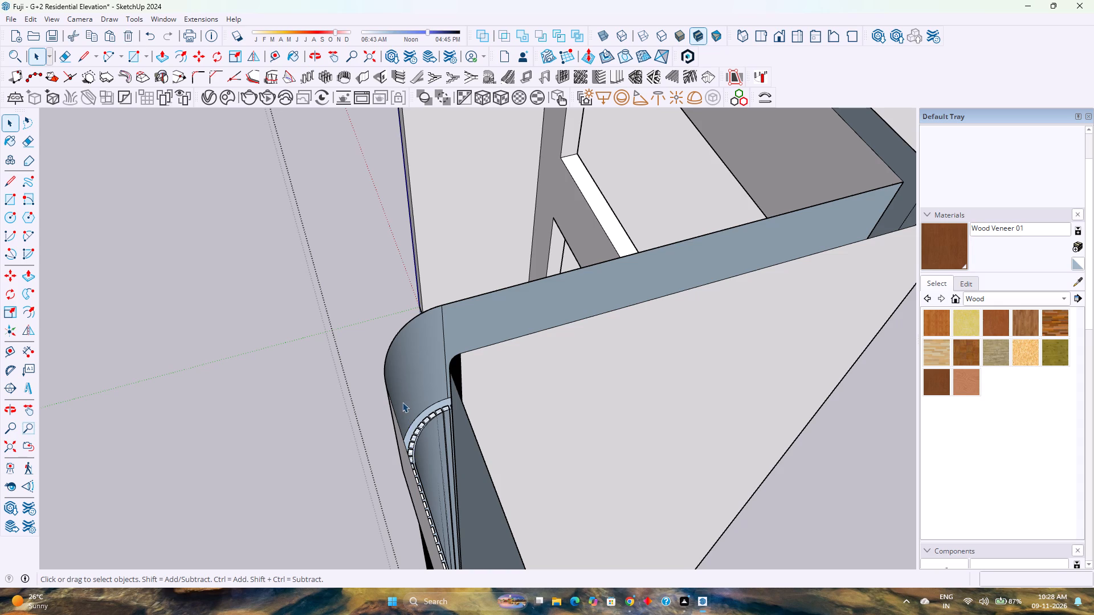
Examine the inside of the rounded corner and the curved row of fluted strips from above.
scroll(402, 402, down, 7)
middle_drag(436, 446, 413, 456)
middle_drag(407, 457, 365, 469)
middle_click(360, 471)
middle_click(359, 471)
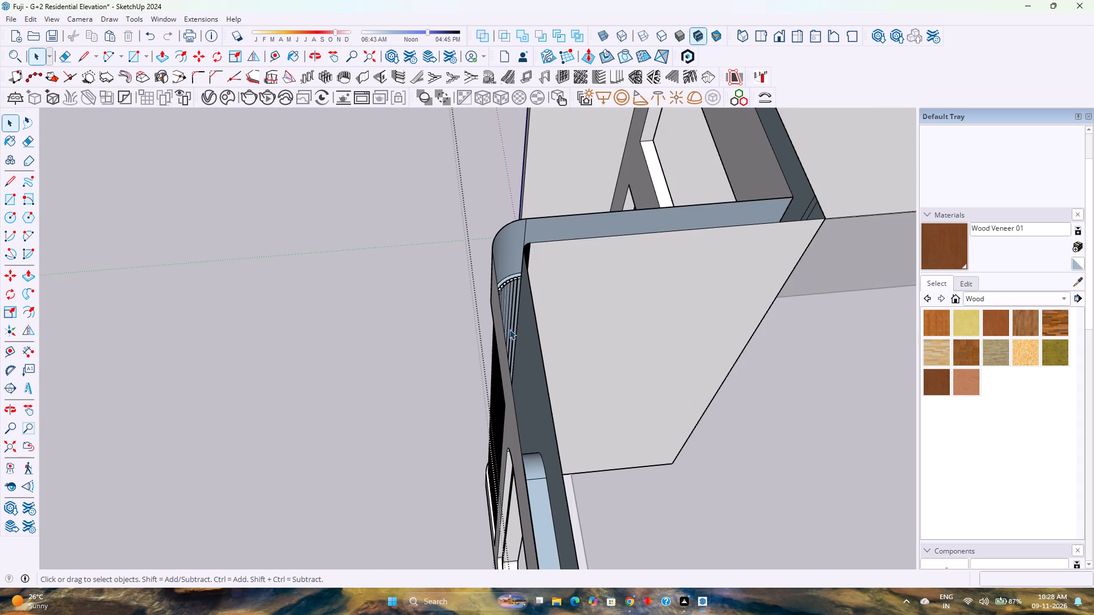
scroll(504, 279, up, 5)
scroll(533, 329, up, 3)
middle_drag(533, 335, 492, 343)
scroll(484, 331, up, 6)
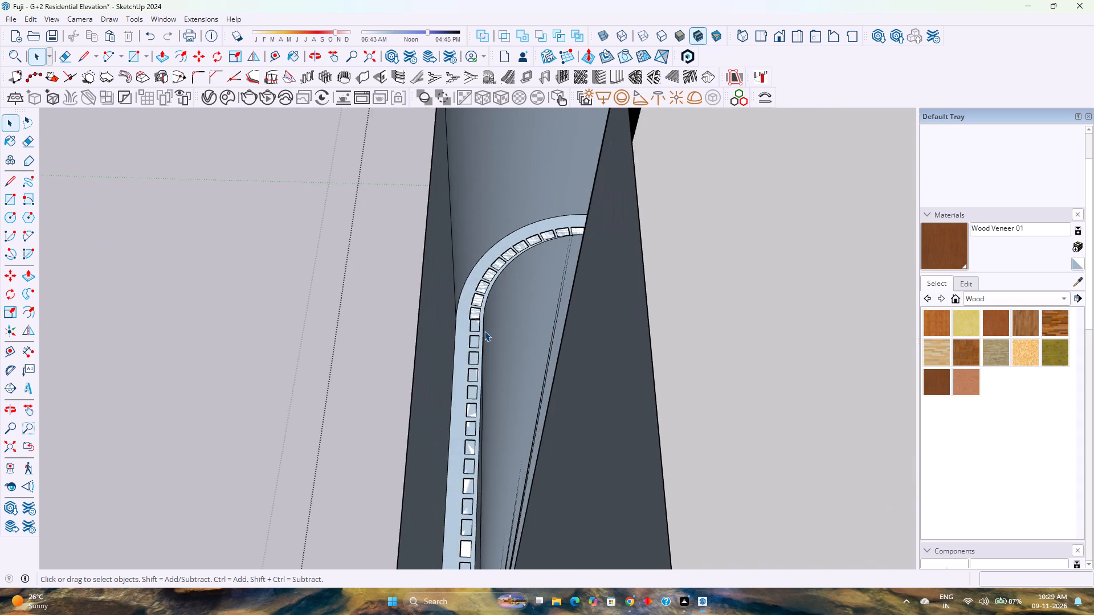
scroll(484, 331, up, 3)
middle_drag(474, 370, 464, 370)
middle_drag(443, 370, 383, 356)
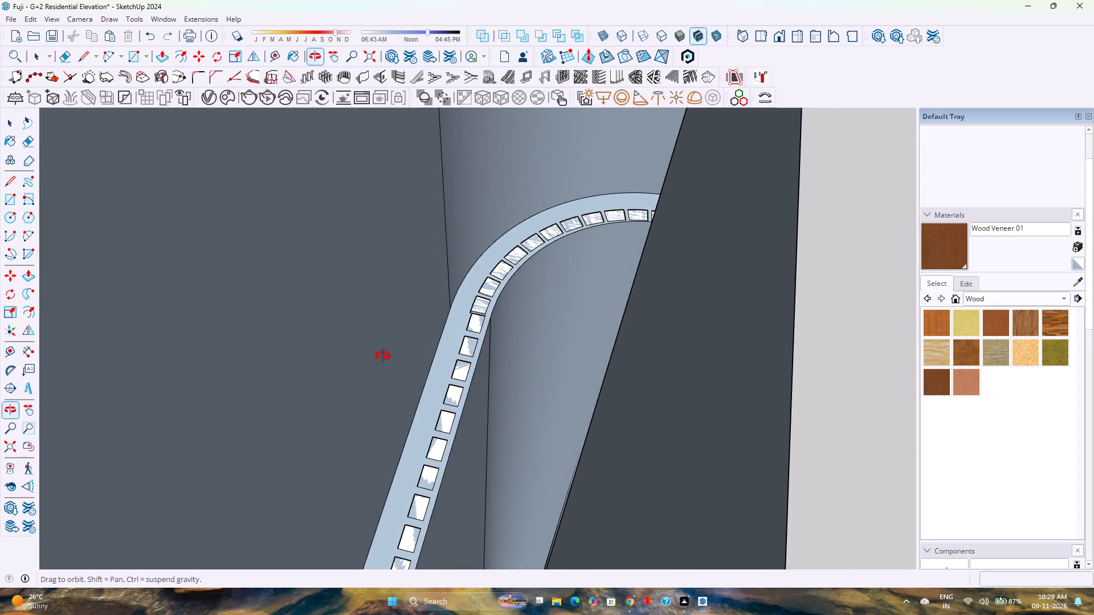
middle_drag(383, 356, 546, 389)
middle_drag(578, 392, 615, 398)
scroll(406, 362, down, 9)
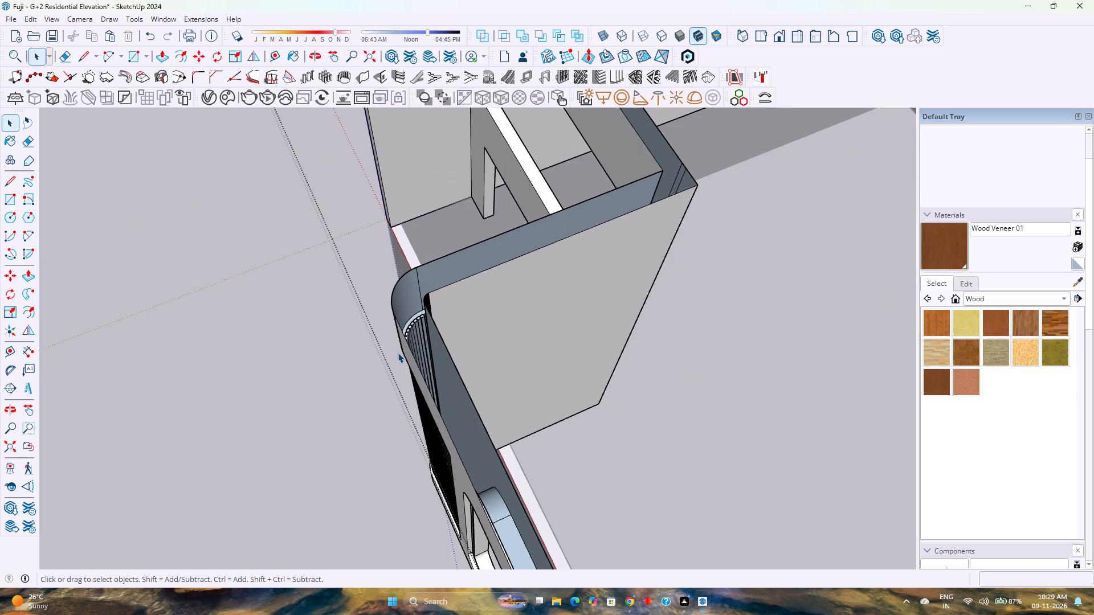
Delete the two stray edges inside the hollow wall at the window block's opposite rounded corner, near the perforated wood panel.
scroll(398, 352, down, 13)
middle_drag(354, 447, 805, 432)
scroll(808, 339, down, 1)
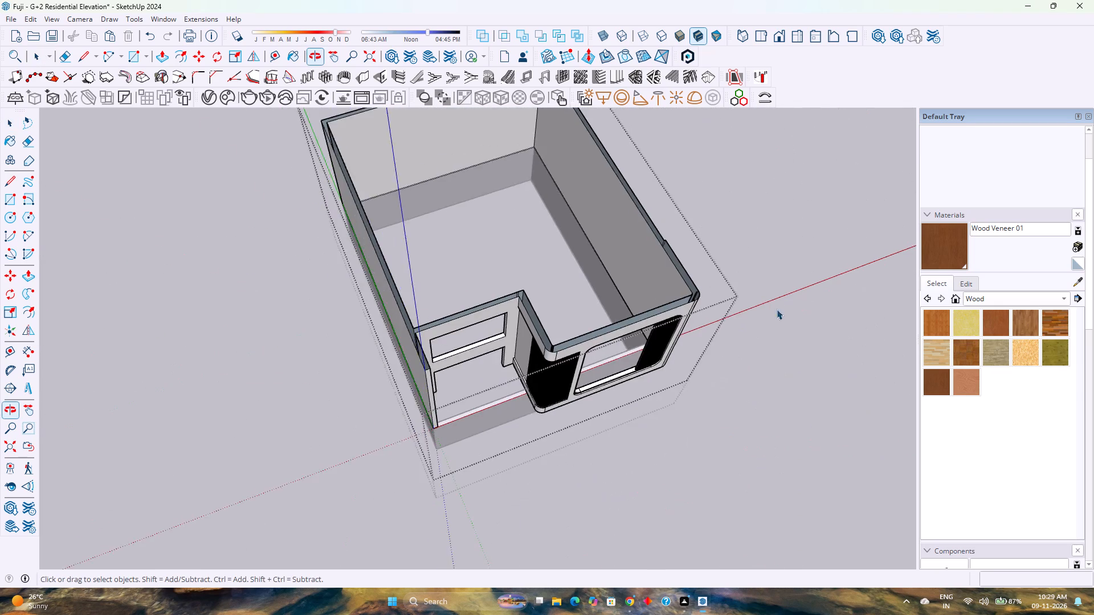
scroll(772, 302, up, 4)
scroll(717, 305, up, 1)
scroll(655, 297, up, 4)
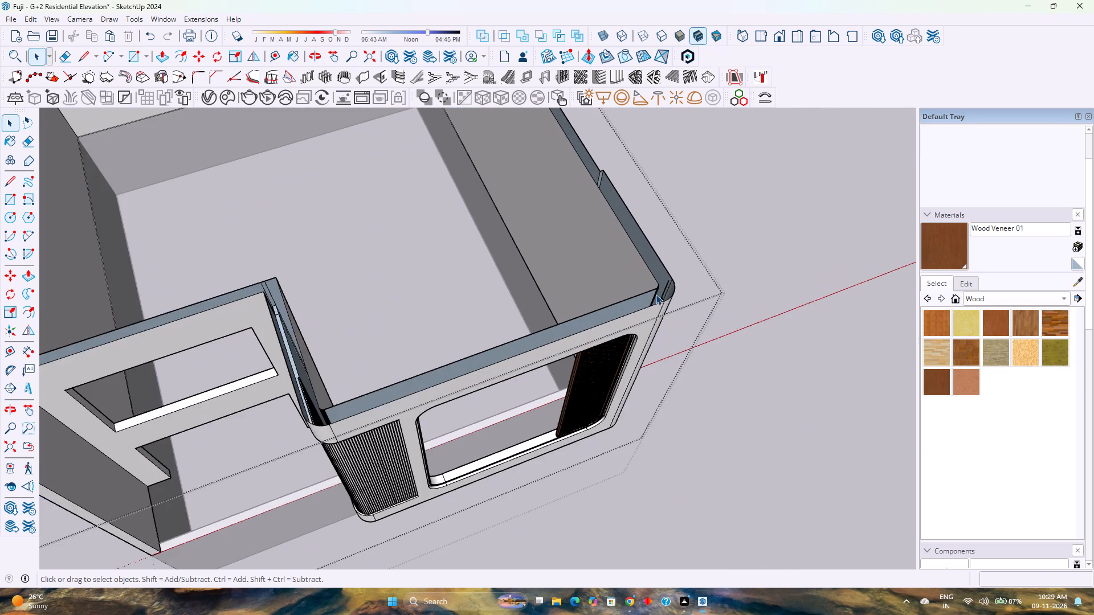
scroll(663, 288, up, 9)
click(669, 282)
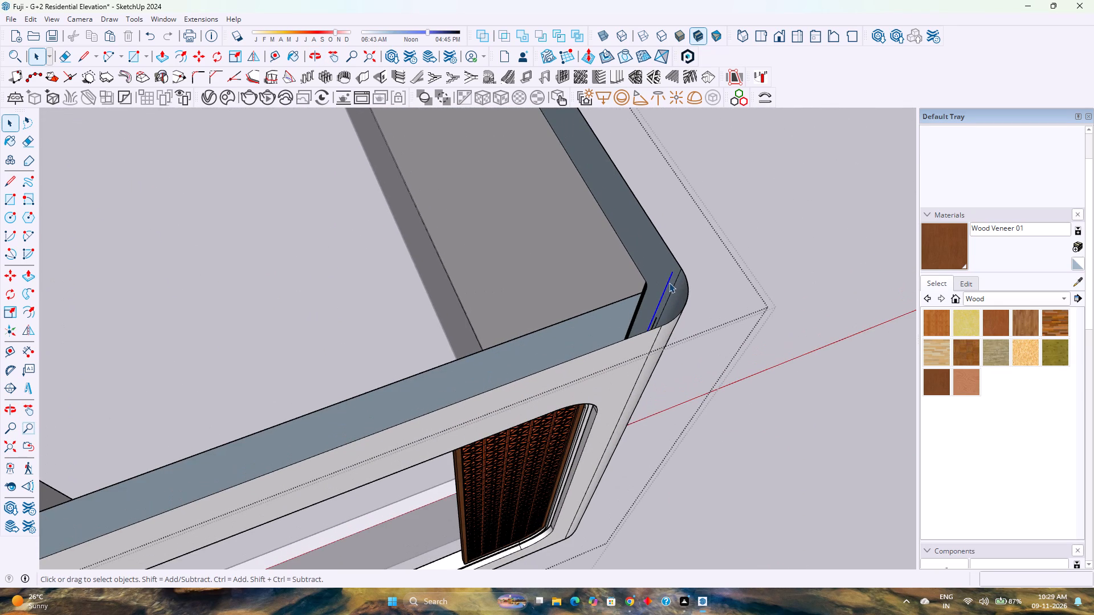
key(Delete)
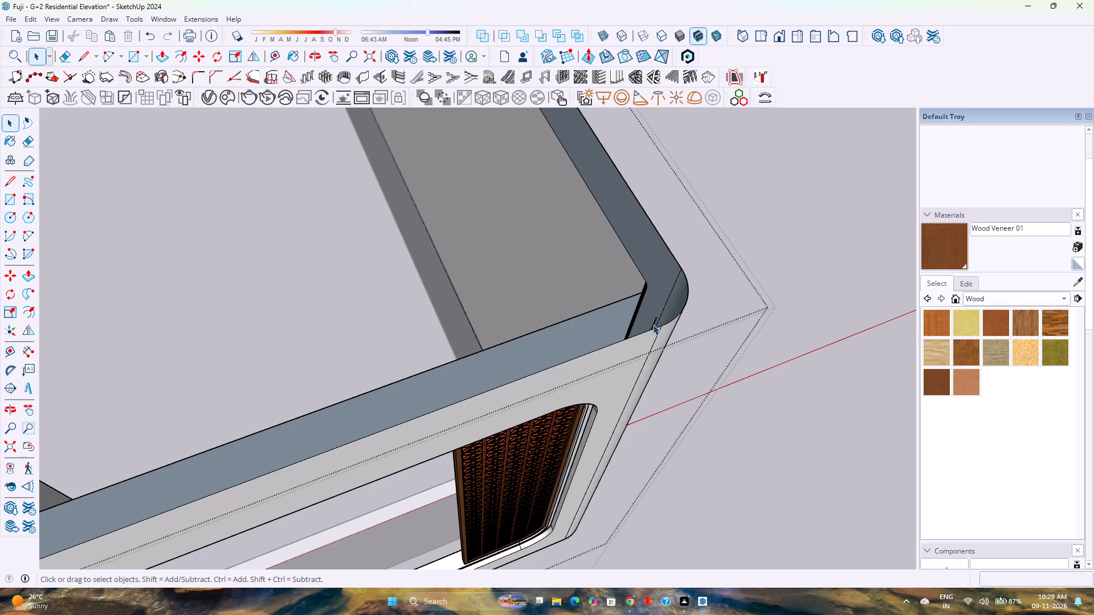
click(653, 325)
key(Delete)
Unhide the last hidden face to restore the wall tops of the block.
scroll(582, 294, down, 10)
scroll(346, 304, down, 4)
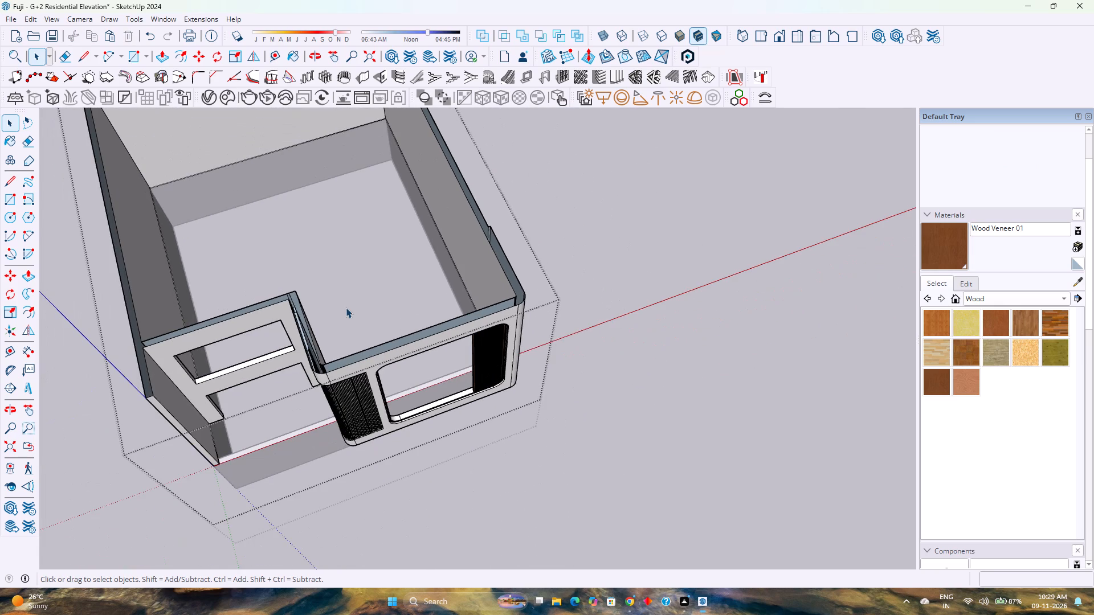
scroll(257, 276, up, 5)
middle_drag(262, 299, 709, 290)
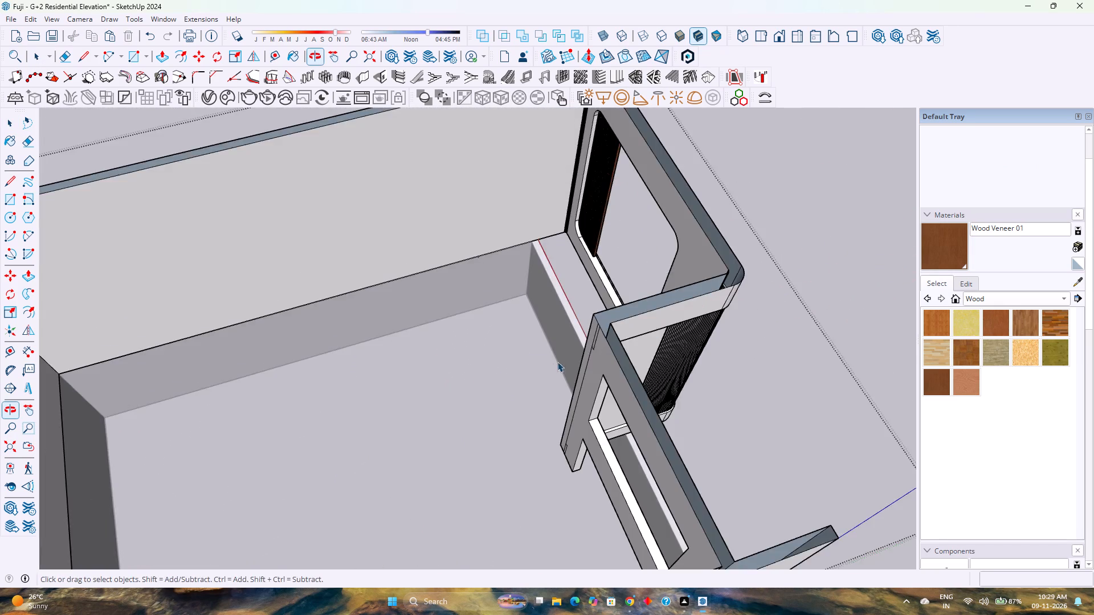
scroll(553, 364, up, 2)
middle_drag(553, 364, 689, 302)
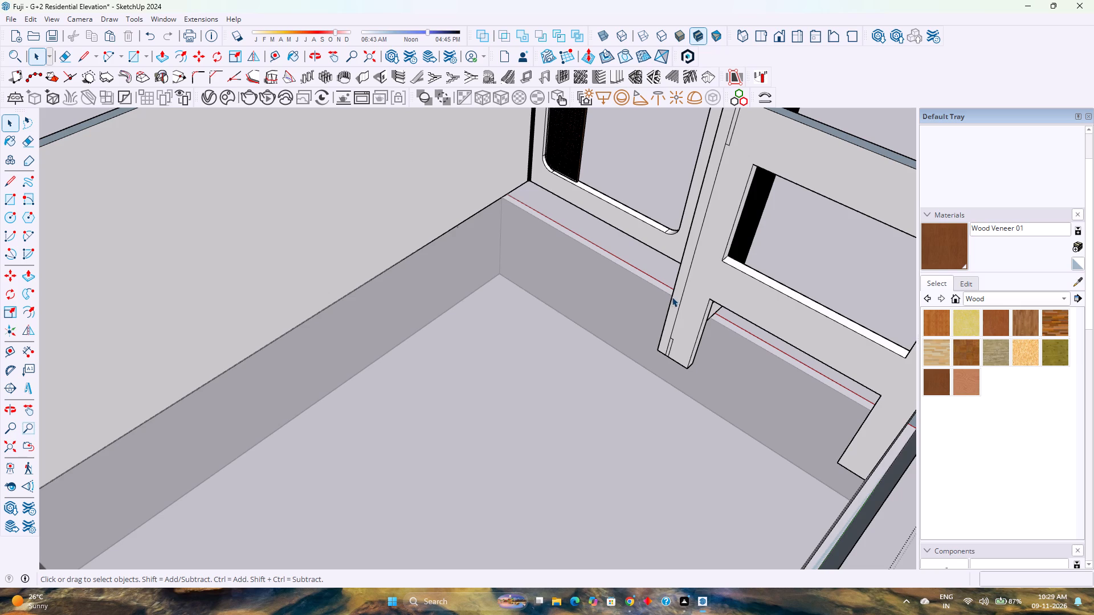
scroll(508, 288, down, 1)
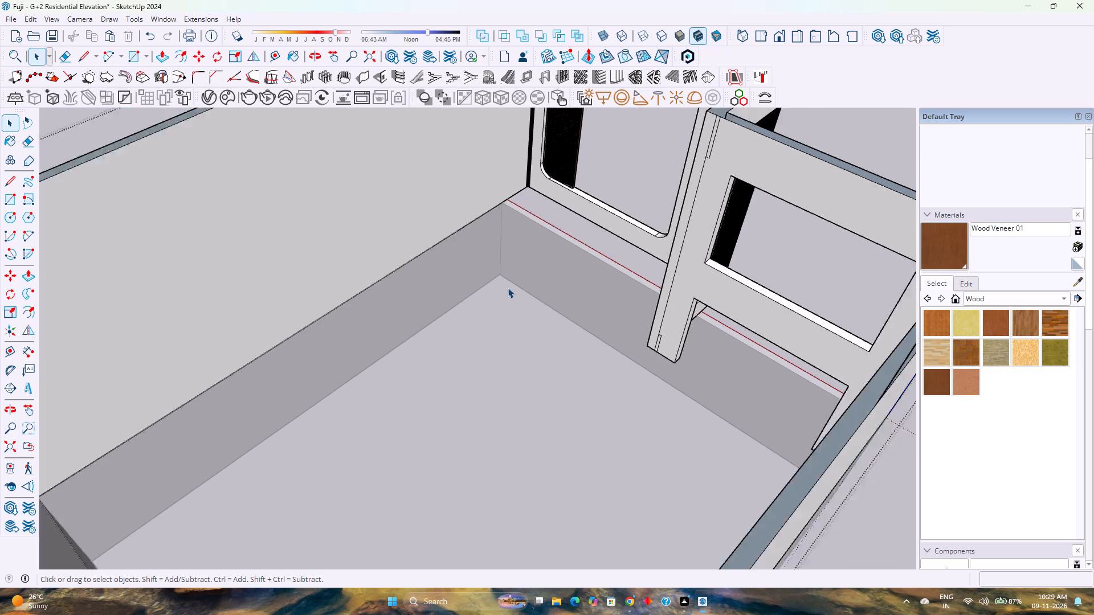
scroll(508, 288, down, 3)
click(28, 22)
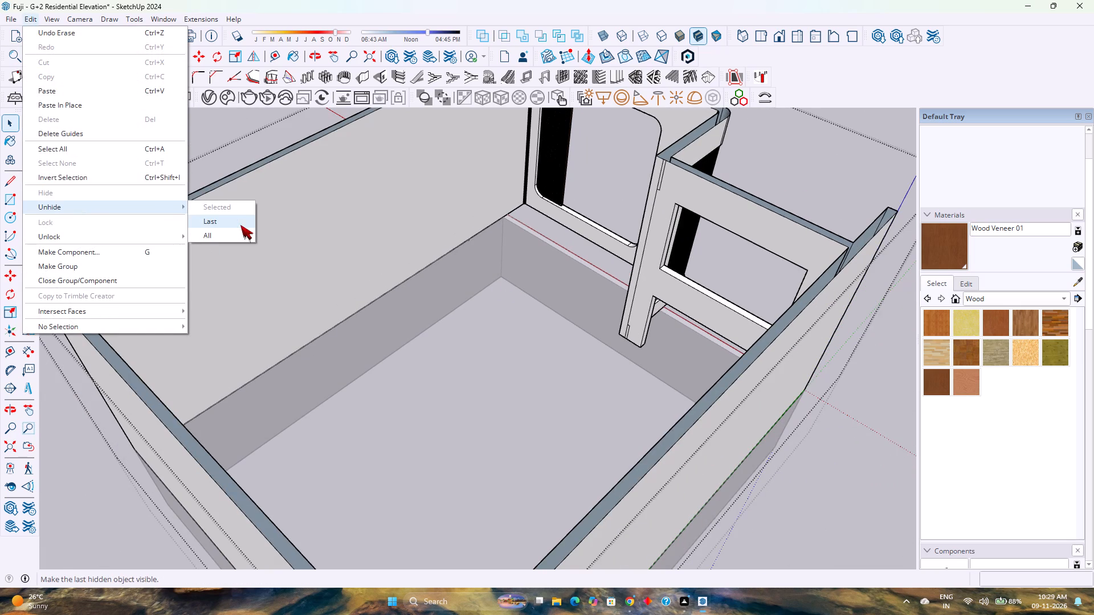
click(239, 231)
Erase the stray vertical seam and small notch edges on the inner face of the entrance wall beside its openings.
scroll(608, 179, up, 3)
scroll(674, 148, up, 10)
key(e)
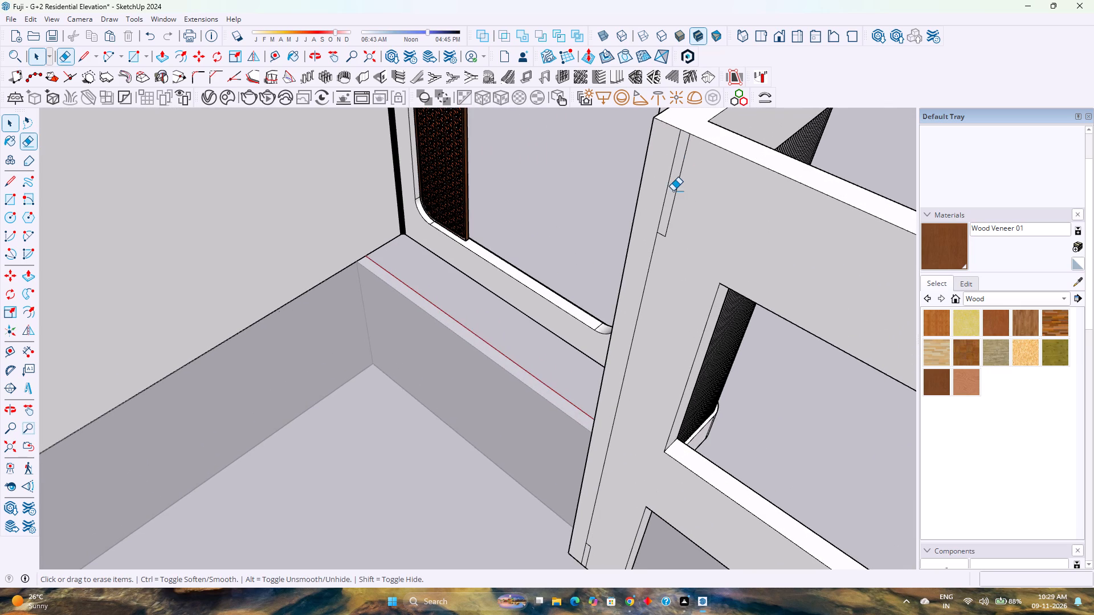
drag(679, 193, 666, 184)
drag(640, 270, 646, 270)
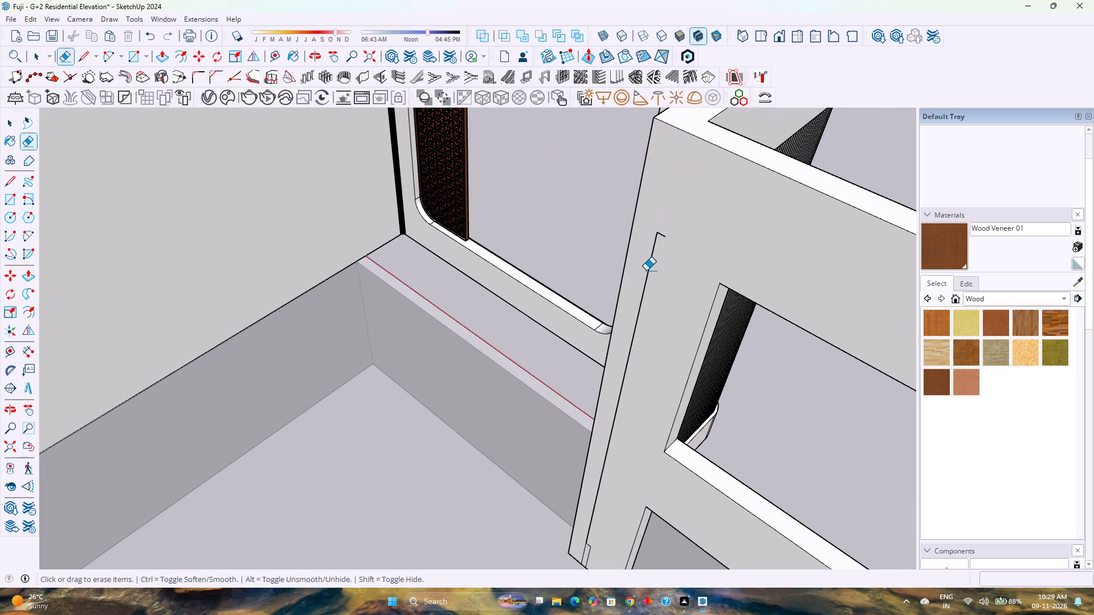
drag(646, 270, 648, 272)
drag(652, 240, 660, 233)
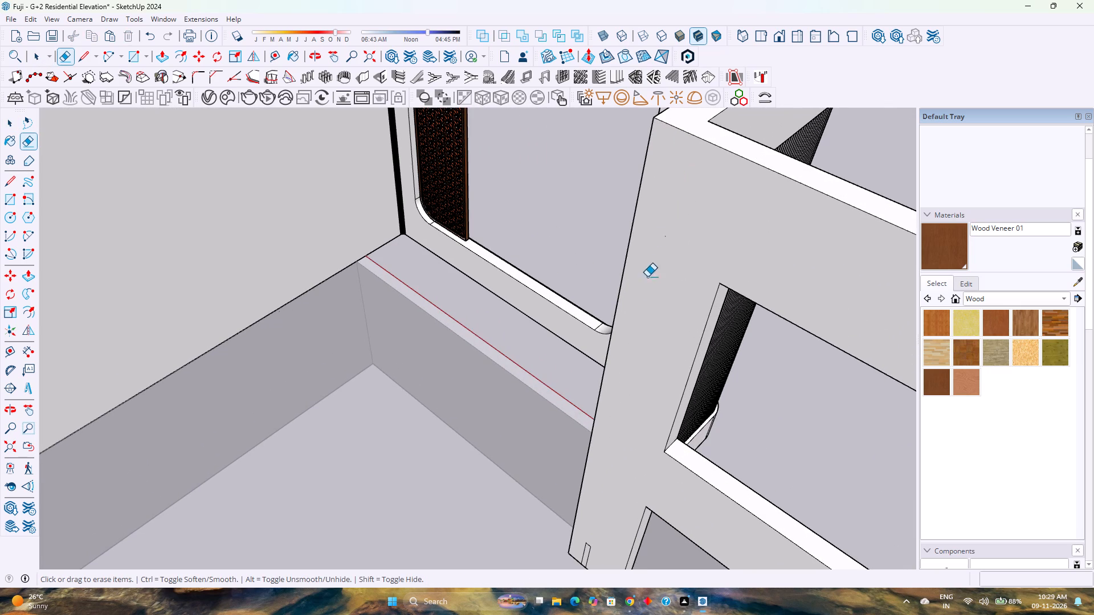
drag(600, 555, 583, 544)
key(space)
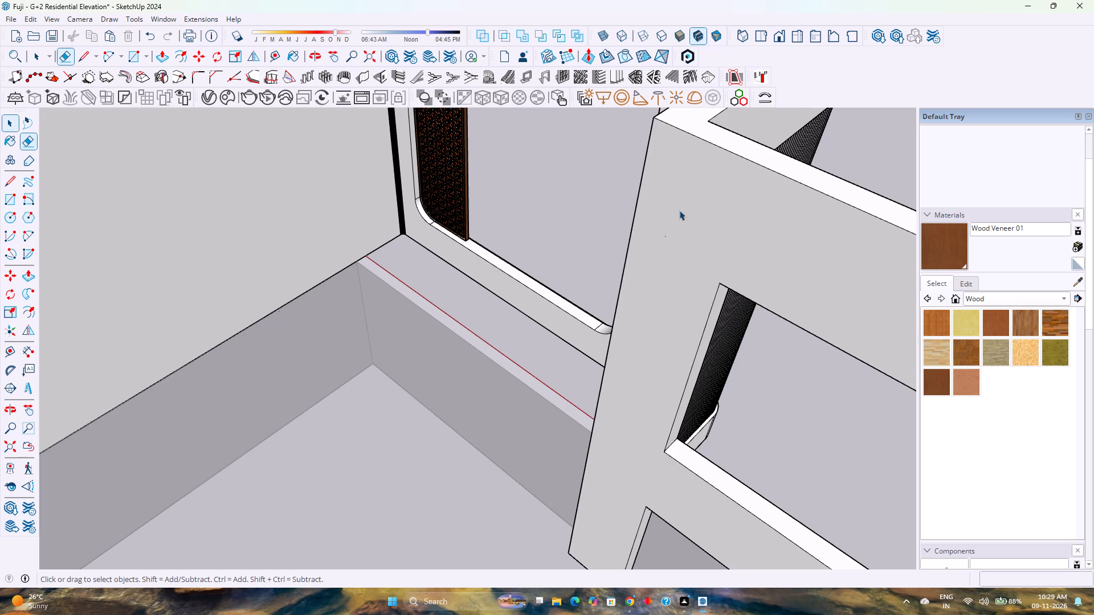
Hide the inner face of the entrance wall to expose the wall's hollow interior.
click(679, 210)
right_click(679, 210)
click(740, 243)
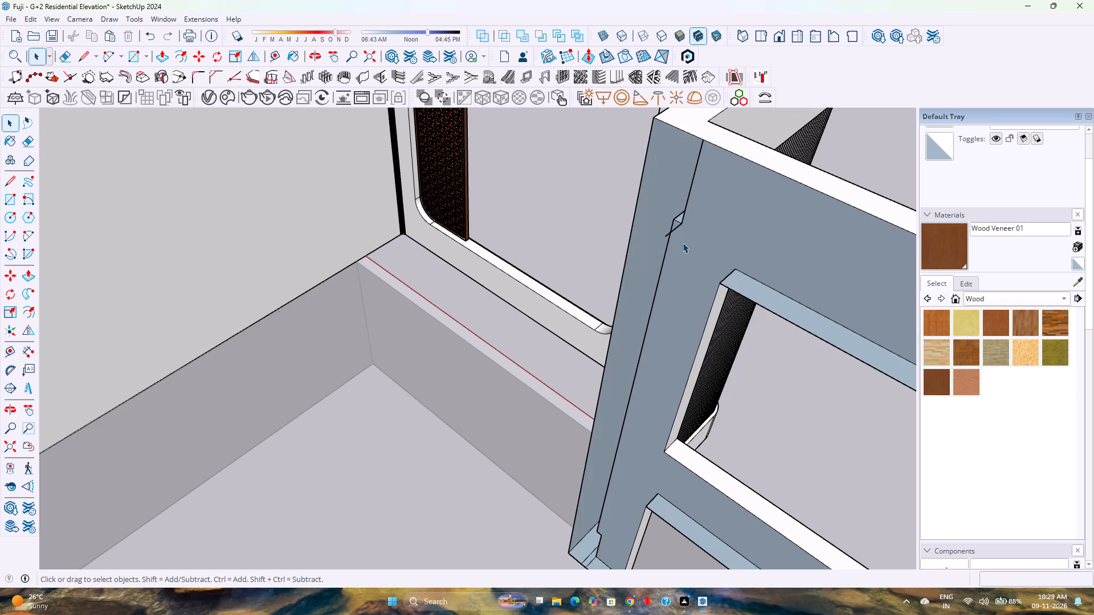
Delete the short stray edge inside the entrance wall near its upper end at the junction with the window block.
click(671, 232)
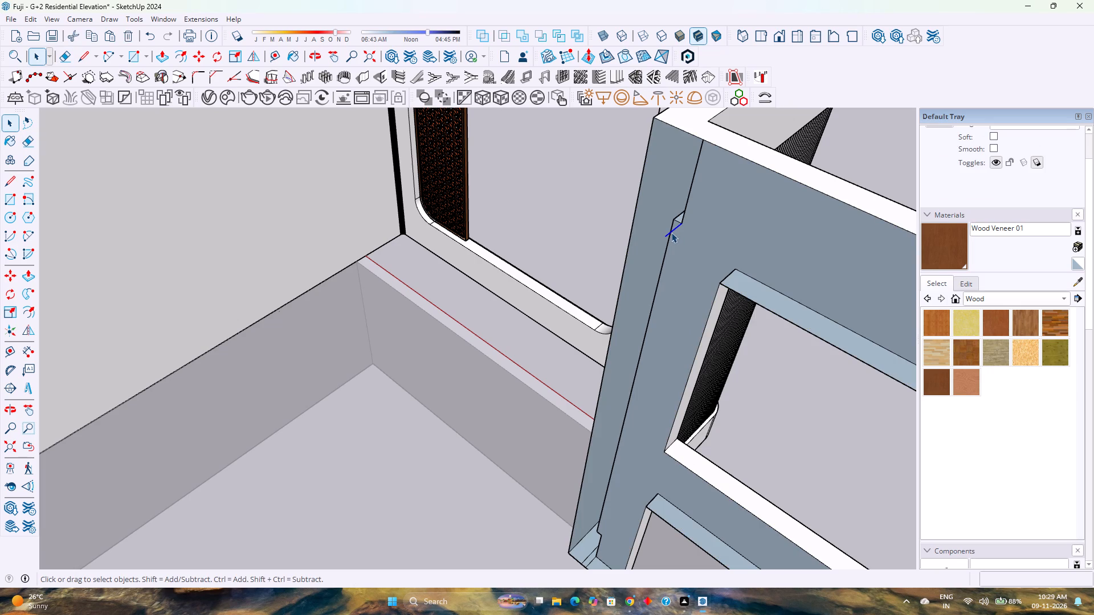
key(Delete)
scroll(577, 319, down, 3)
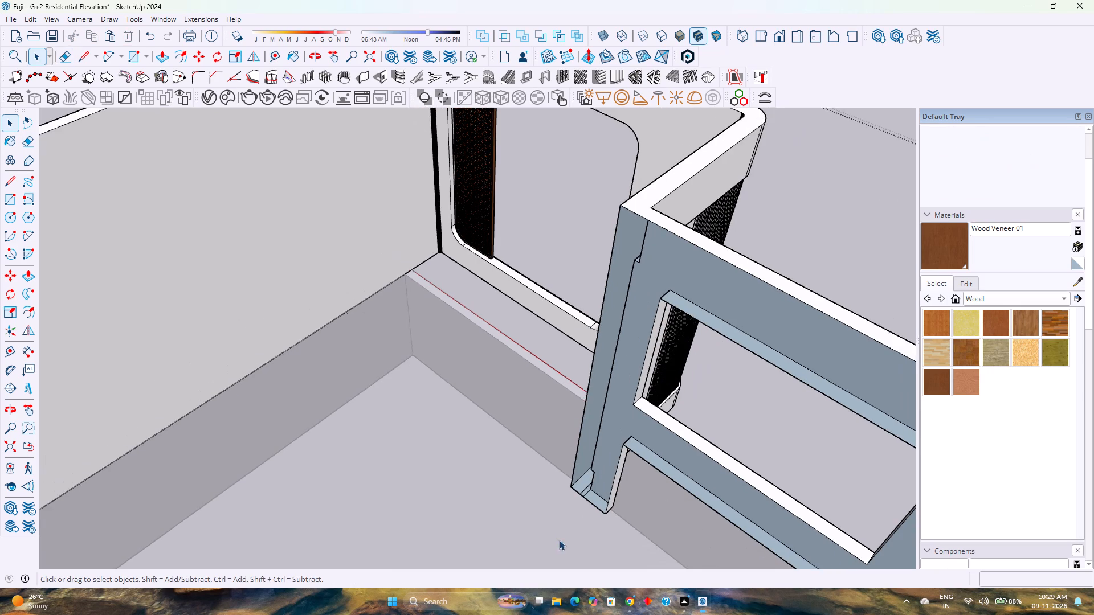
Delete the two stray seam edges across the bottom face of the entrance wall where it meets the window block.
scroll(559, 532, up, 5)
scroll(595, 467, up, 4)
middle_drag(586, 483, 715, 520)
scroll(647, 452, up, 3)
click(641, 443)
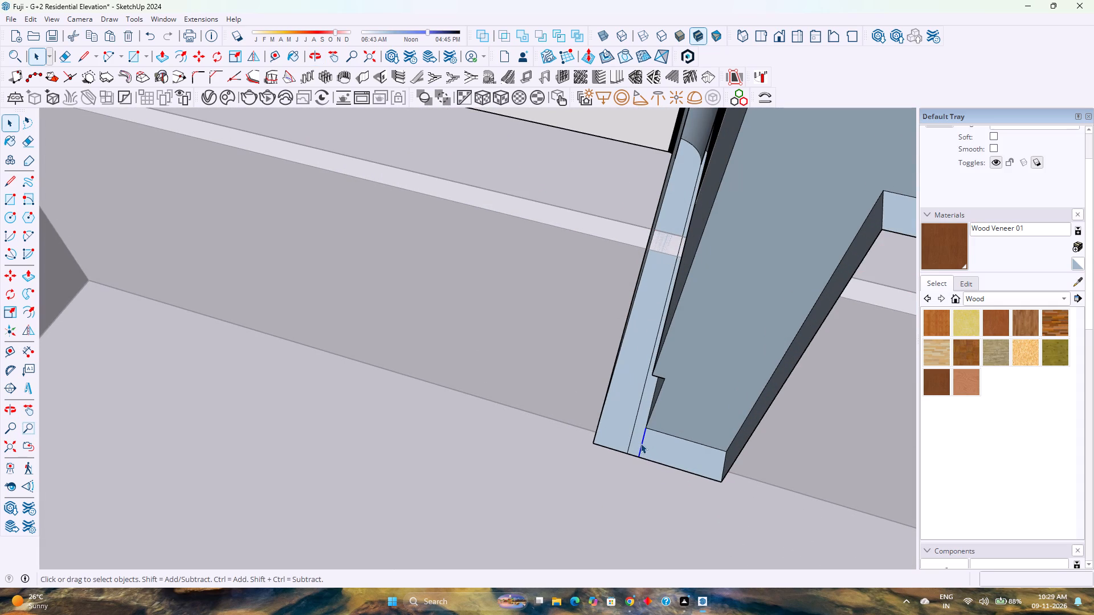
key(Delete)
click(627, 446)
key(Delete)
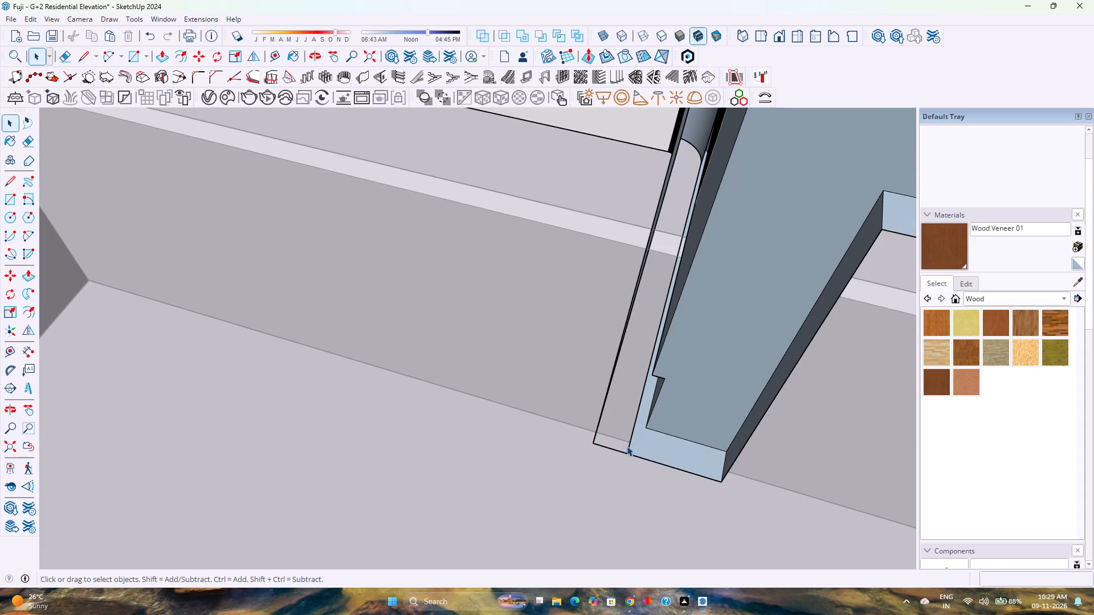
key(ctrl+z)
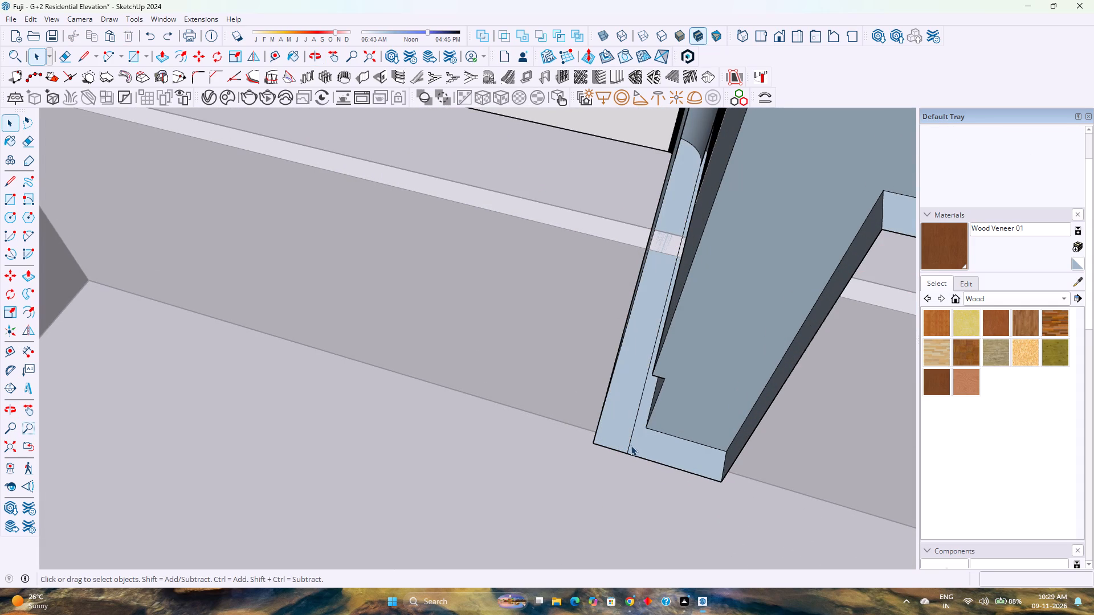
click(631, 441)
key(Delete)
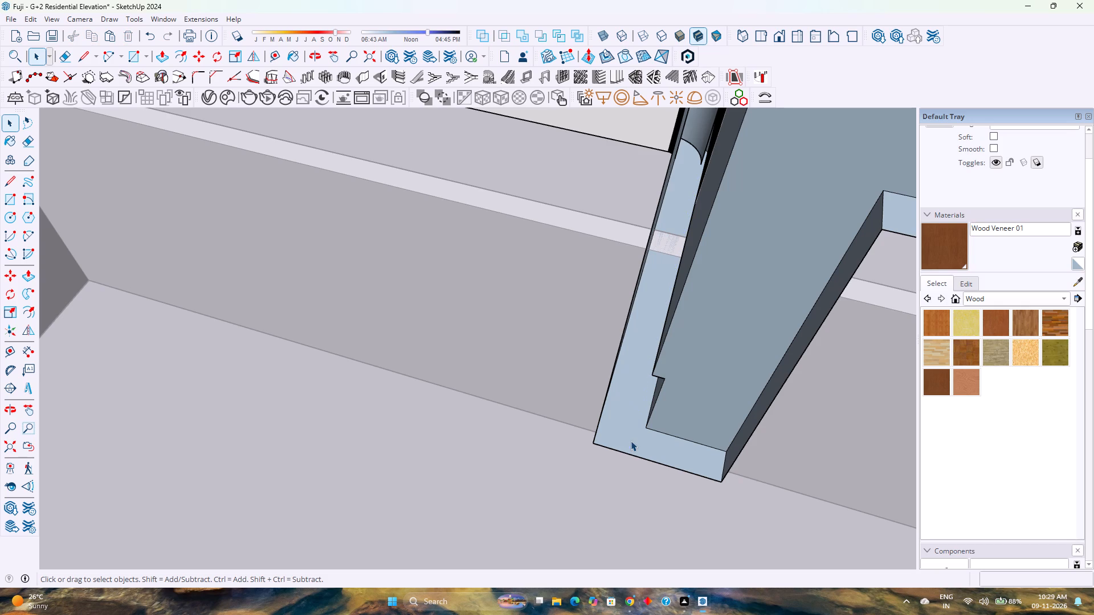
Unhide all hidden geometry to restore the inner face of the entrance wall.
scroll(594, 462, down, 4)
middle_drag(586, 452, 668, 439)
scroll(630, 428, down, 3)
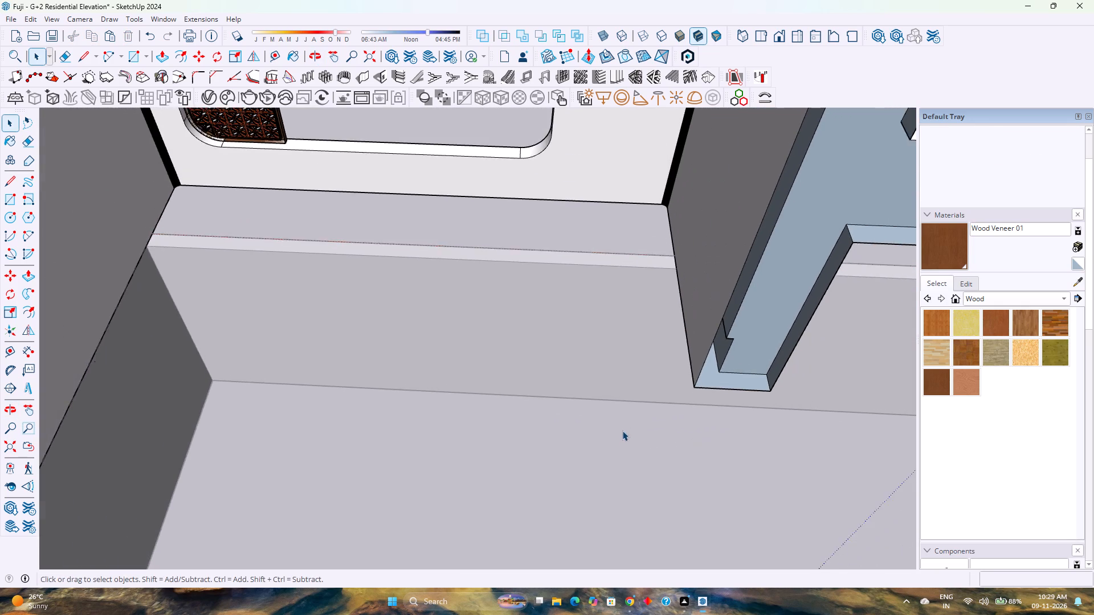
scroll(622, 430, down, 3)
shift+middle_drag(585, 372, 306, 442)
scroll(315, 429, down, 4)
shift+middle_drag(315, 423, 524, 425)
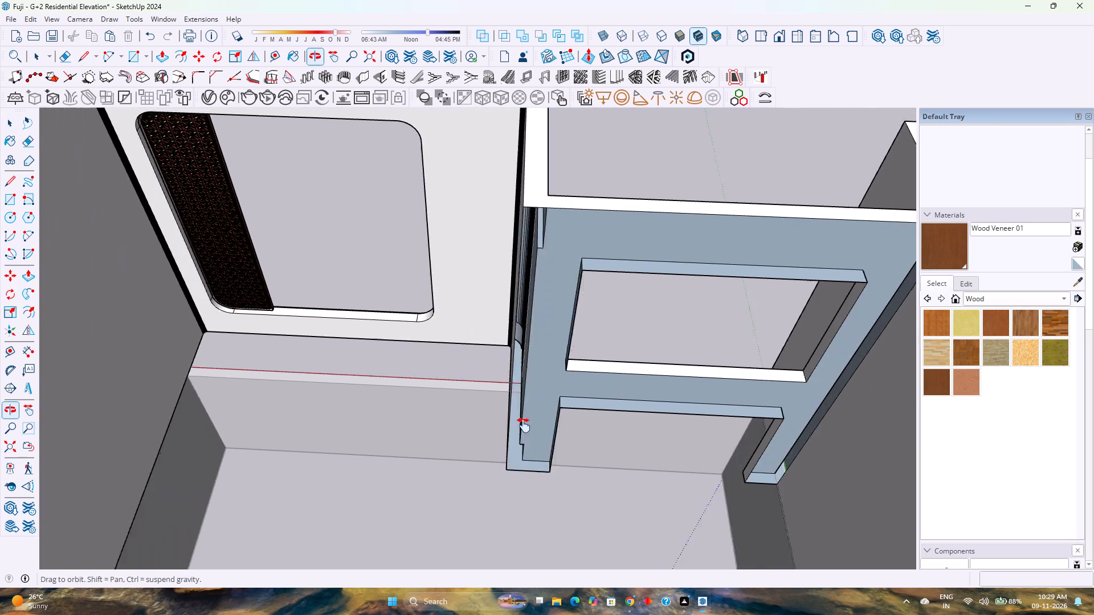
shift+middle_drag(524, 425, 530, 425)
scroll(526, 419, down, 8)
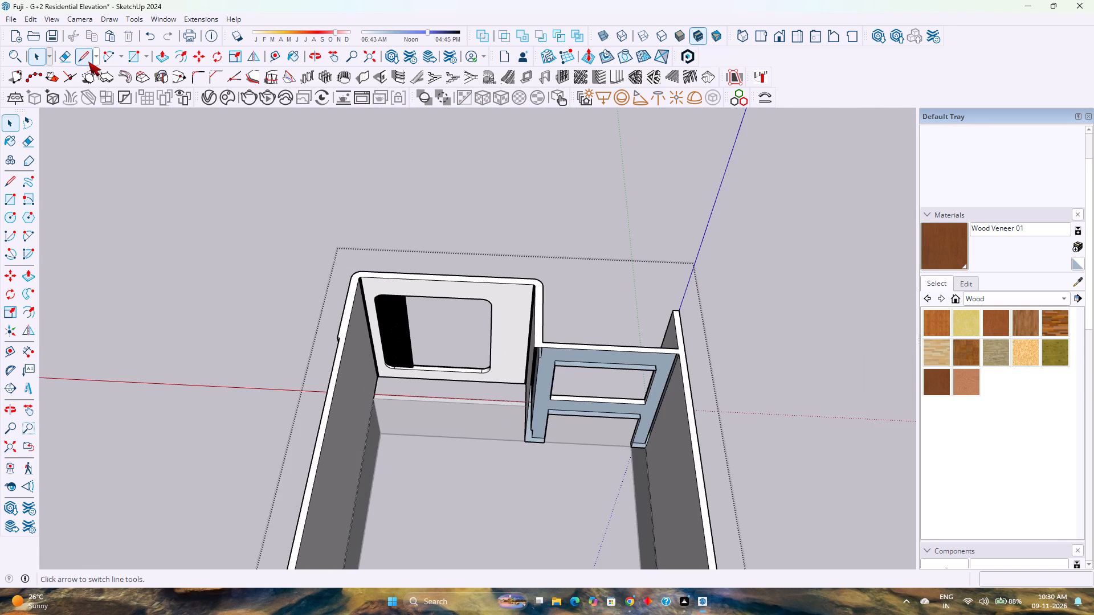
click(35, 20)
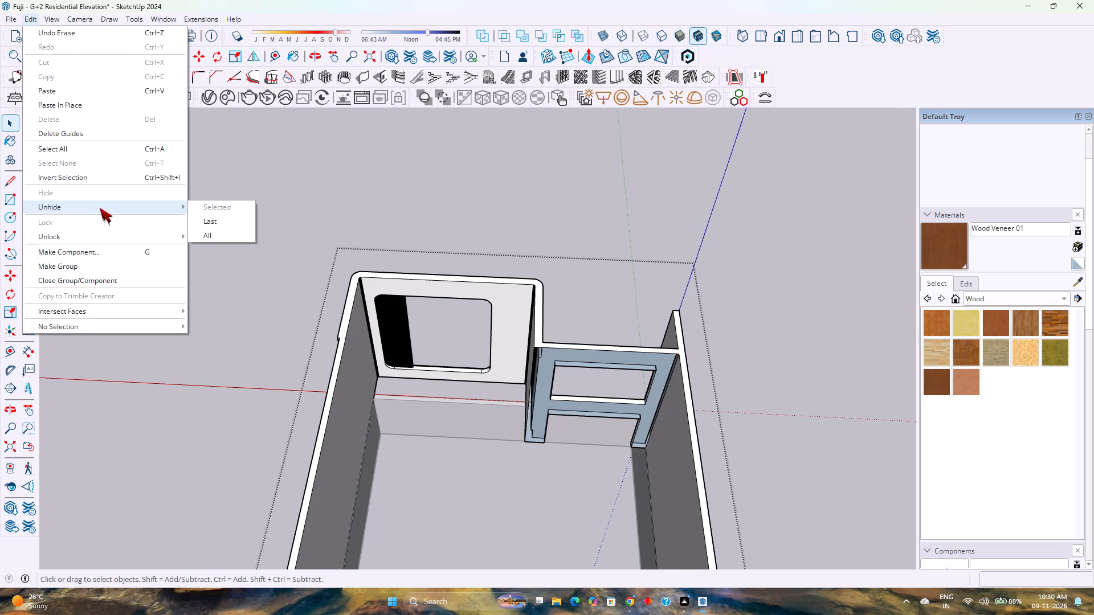
click(225, 236)
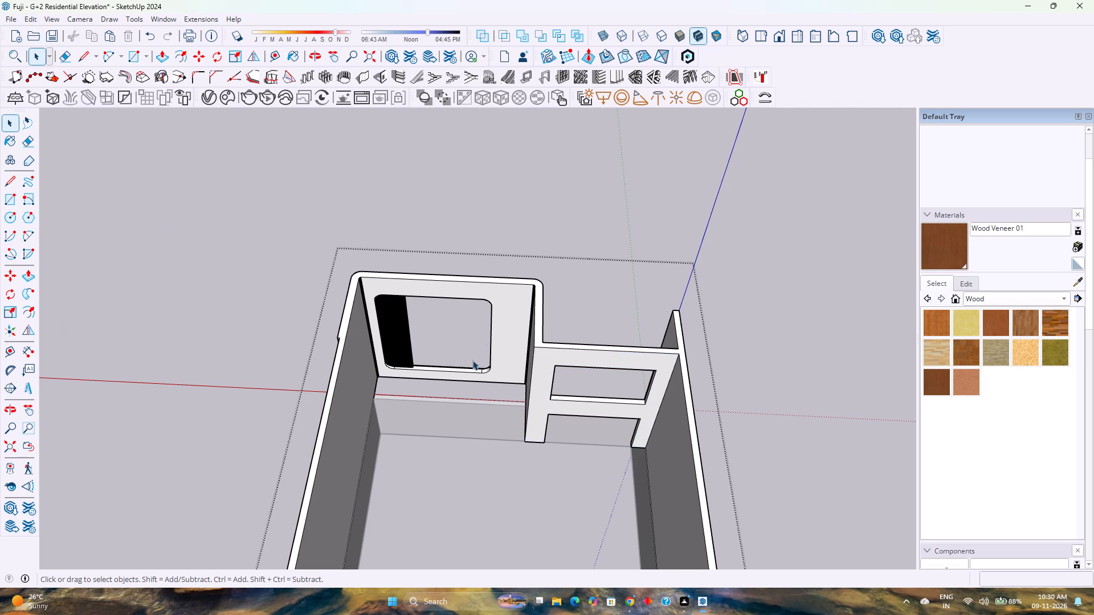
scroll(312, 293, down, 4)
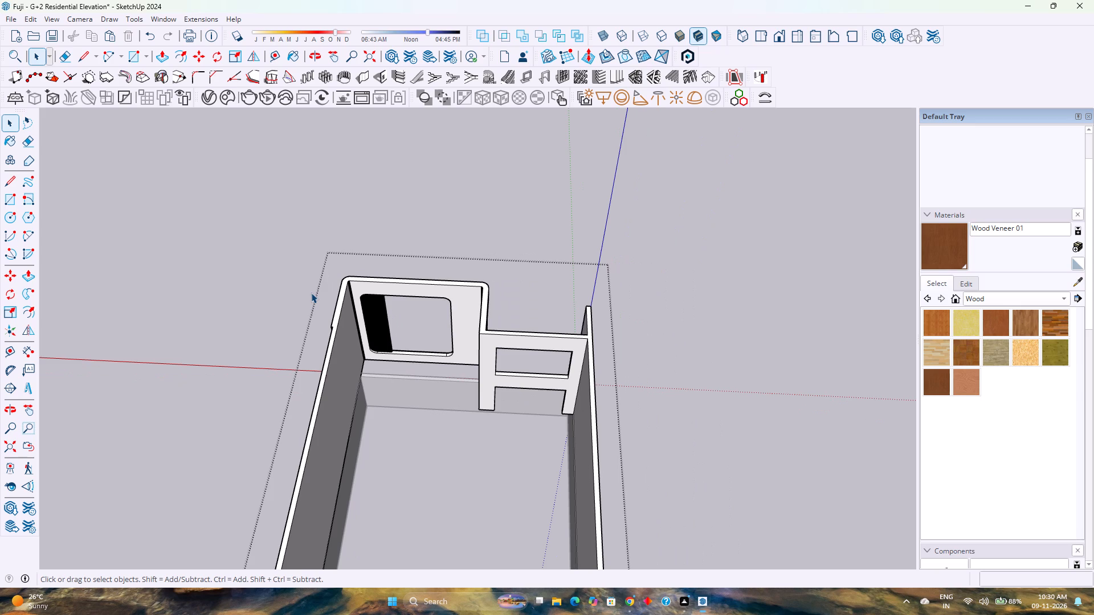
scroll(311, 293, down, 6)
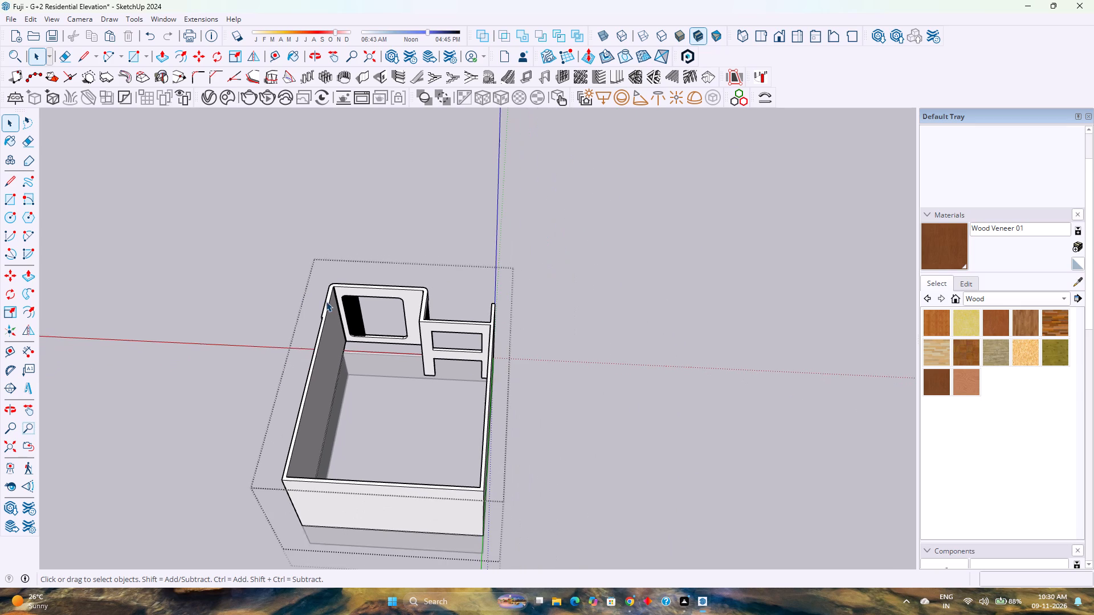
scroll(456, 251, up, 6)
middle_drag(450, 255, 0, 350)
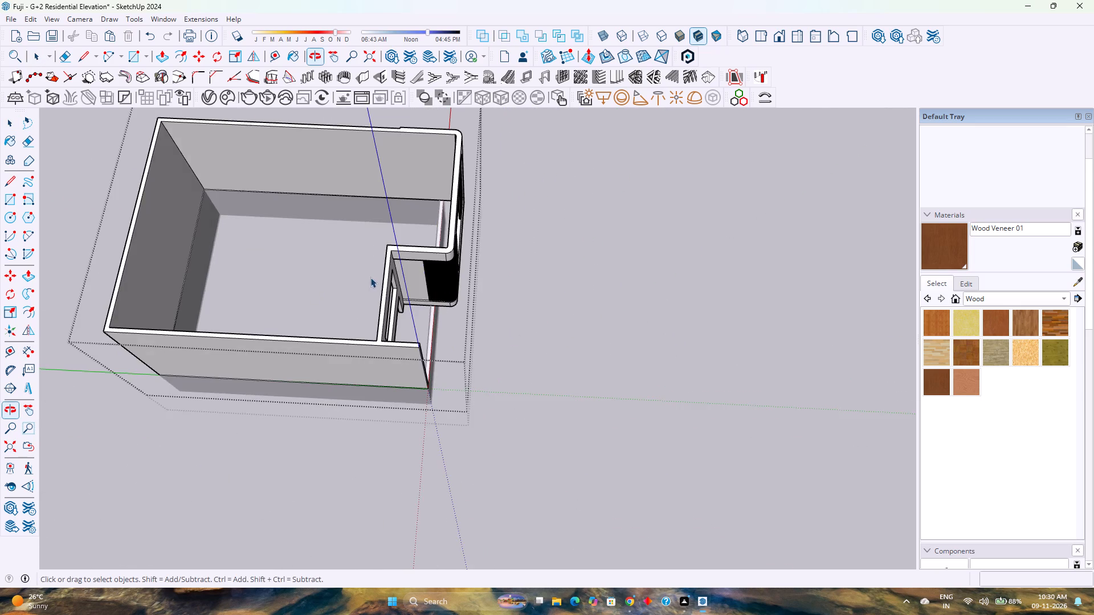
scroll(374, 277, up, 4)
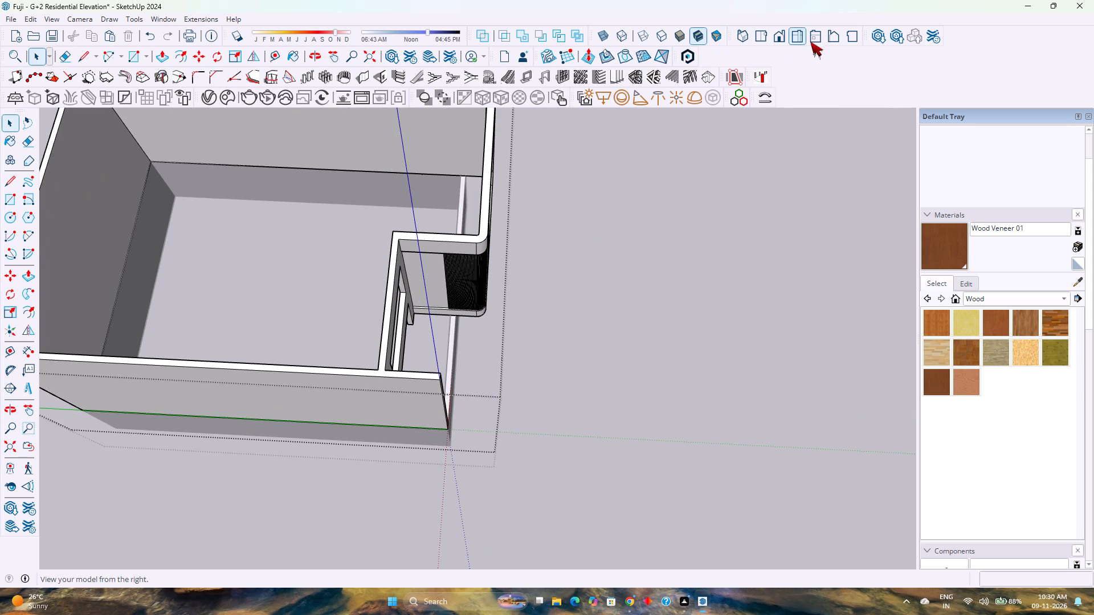
Hide the Warehouse toolbar from the workspace.
right_click(718, 59)
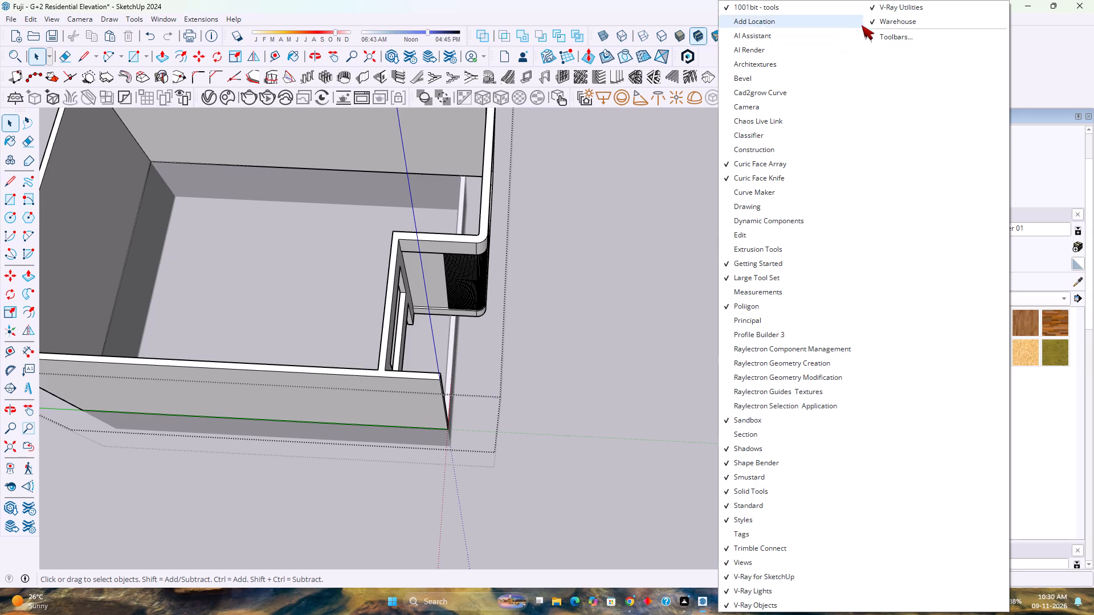
click(899, 17)
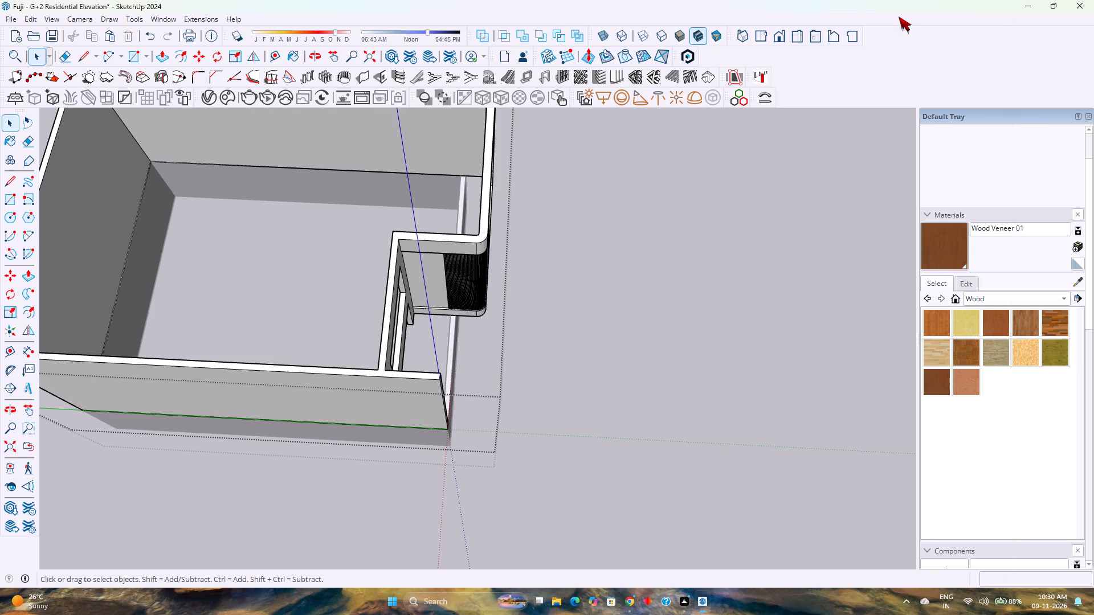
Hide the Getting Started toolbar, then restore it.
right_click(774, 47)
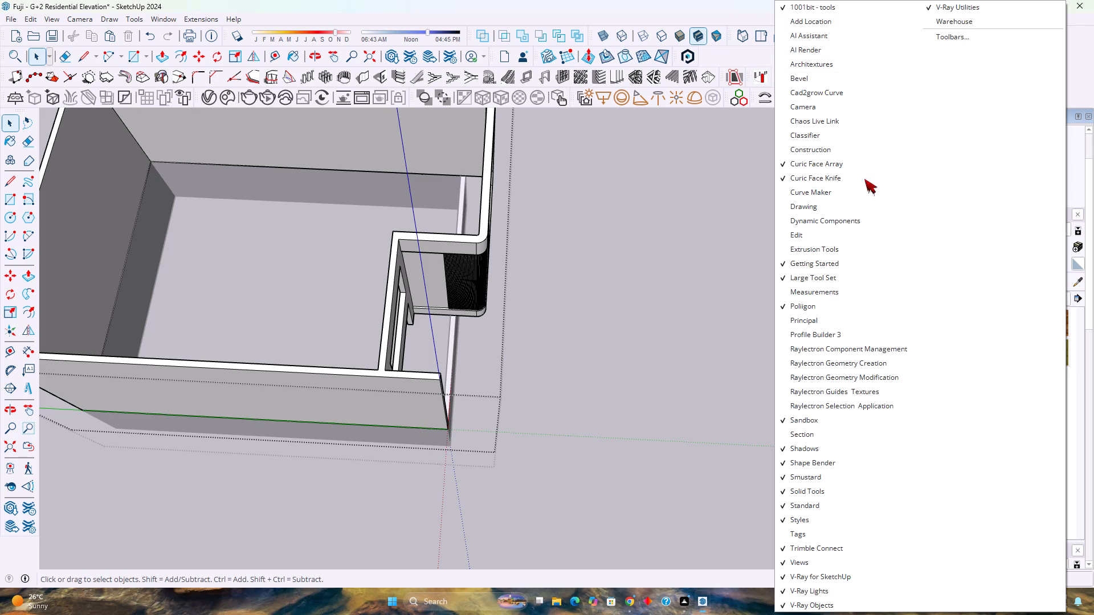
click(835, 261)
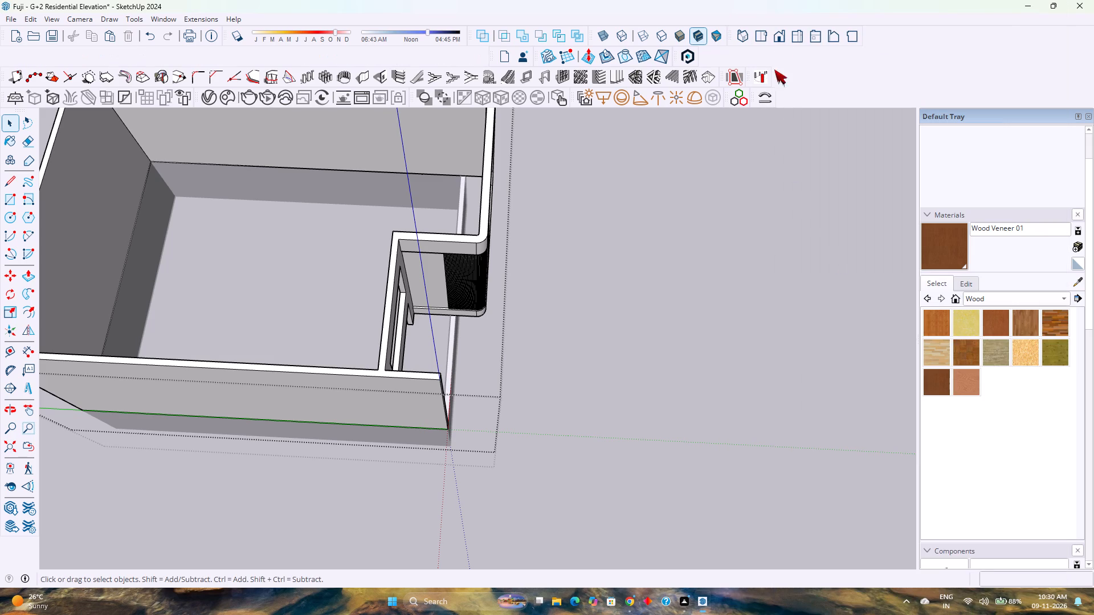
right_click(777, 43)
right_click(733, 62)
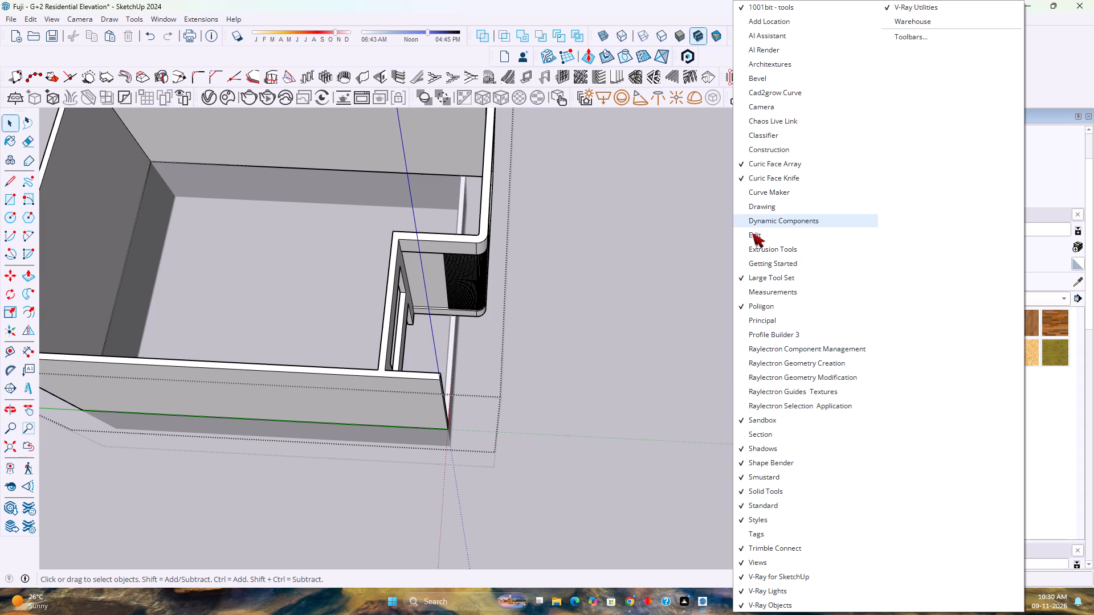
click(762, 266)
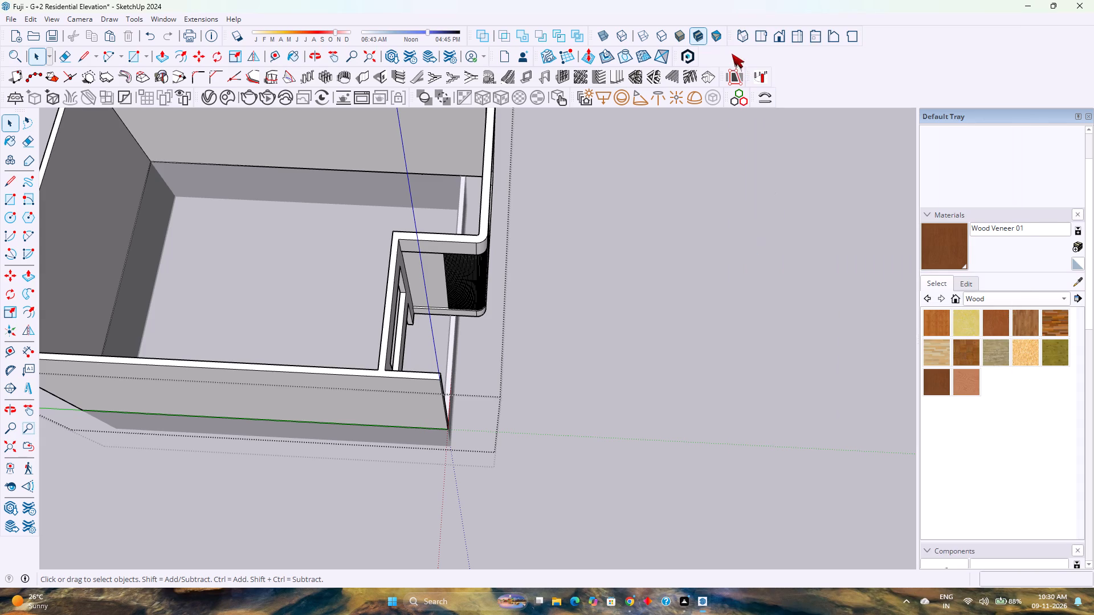
Hide the Standard toolbar from the workspace.
right_click(731, 51)
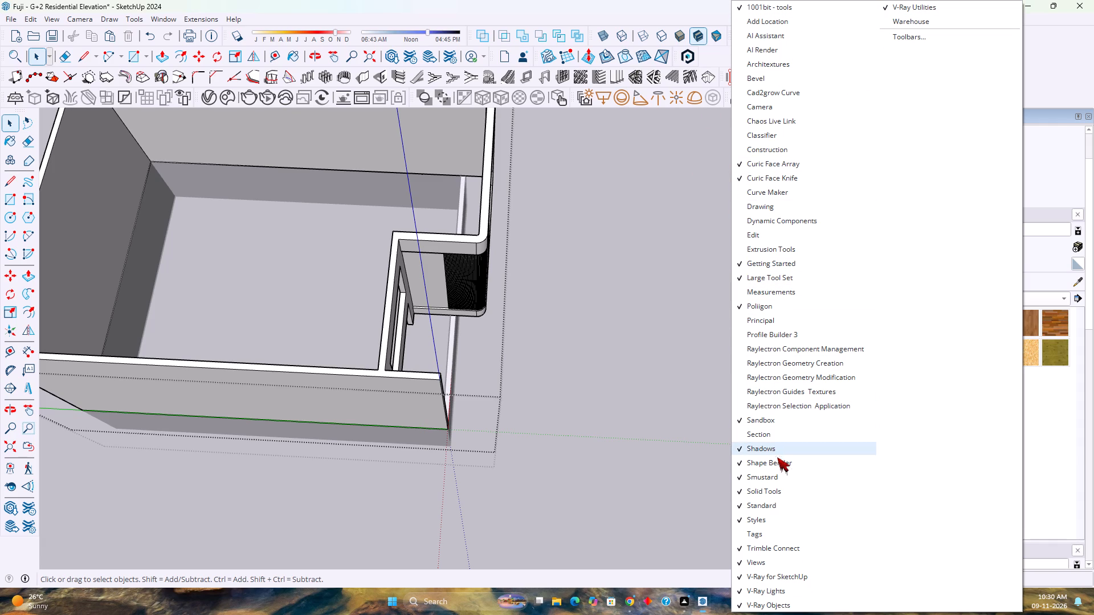
click(809, 509)
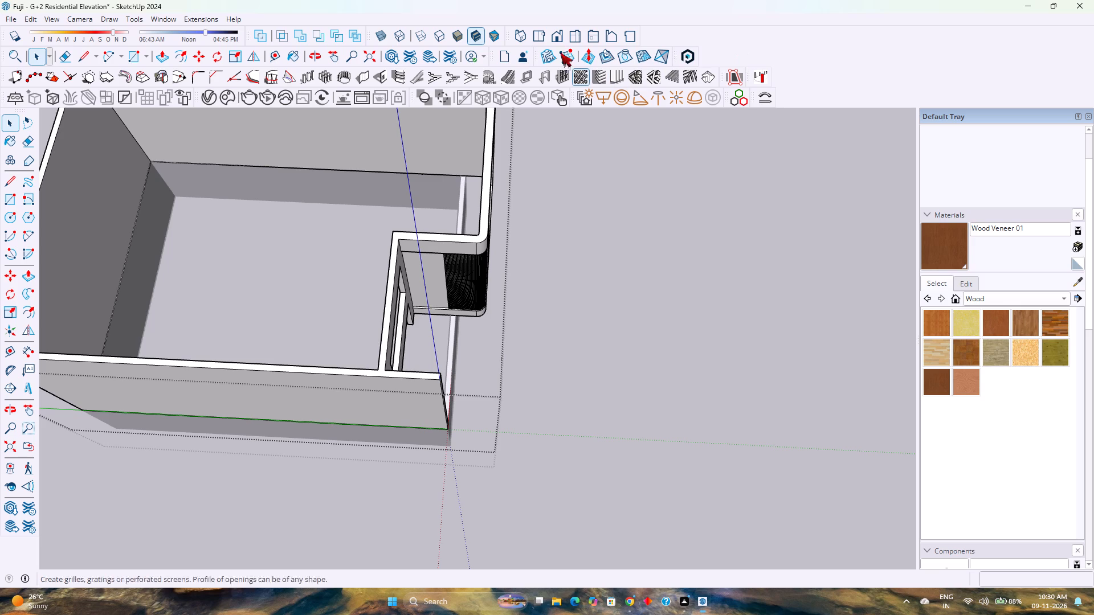
From the bottom view, delete the stray line along the underside of the window block's outer side wall.
click(533, 35)
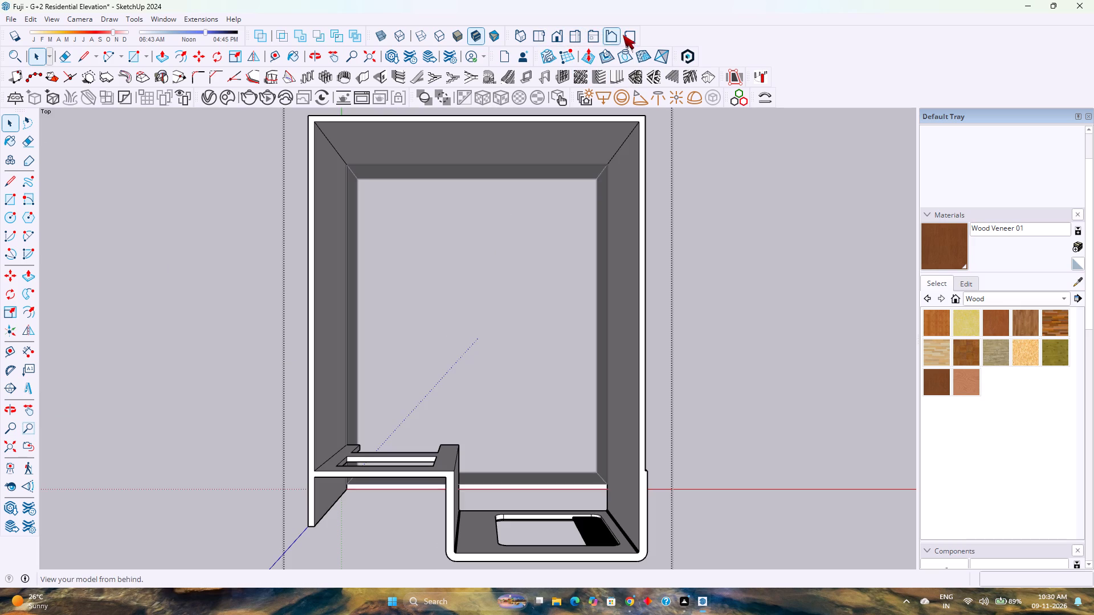
click(624, 36)
scroll(487, 556, up, 4)
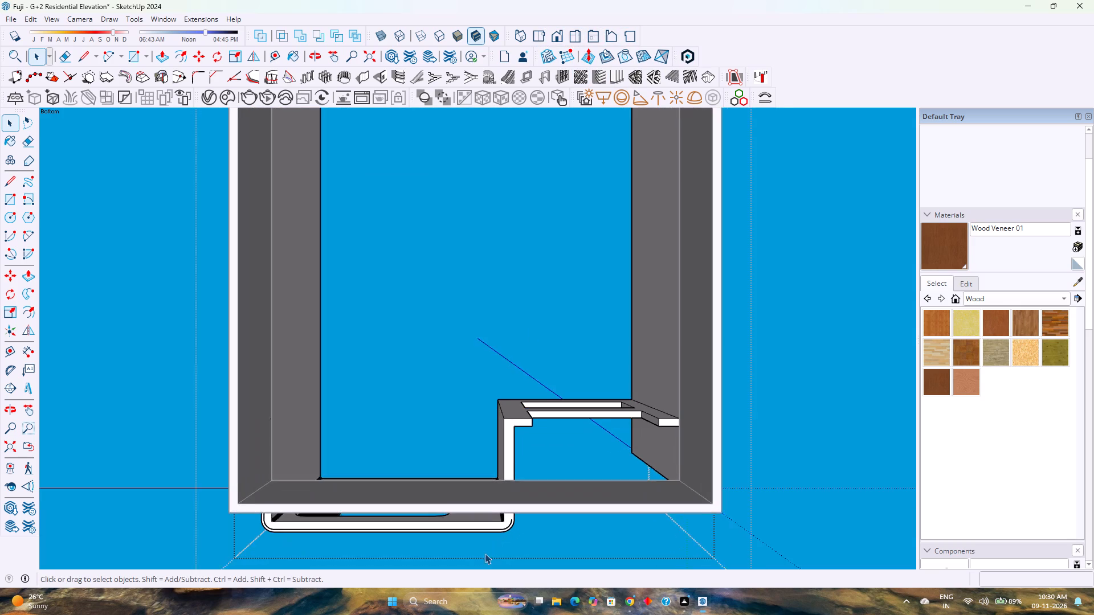
scroll(483, 552, up, 6)
middle_drag(486, 531, 506, 466)
middle_click(506, 466)
scroll(144, 384, up, 1)
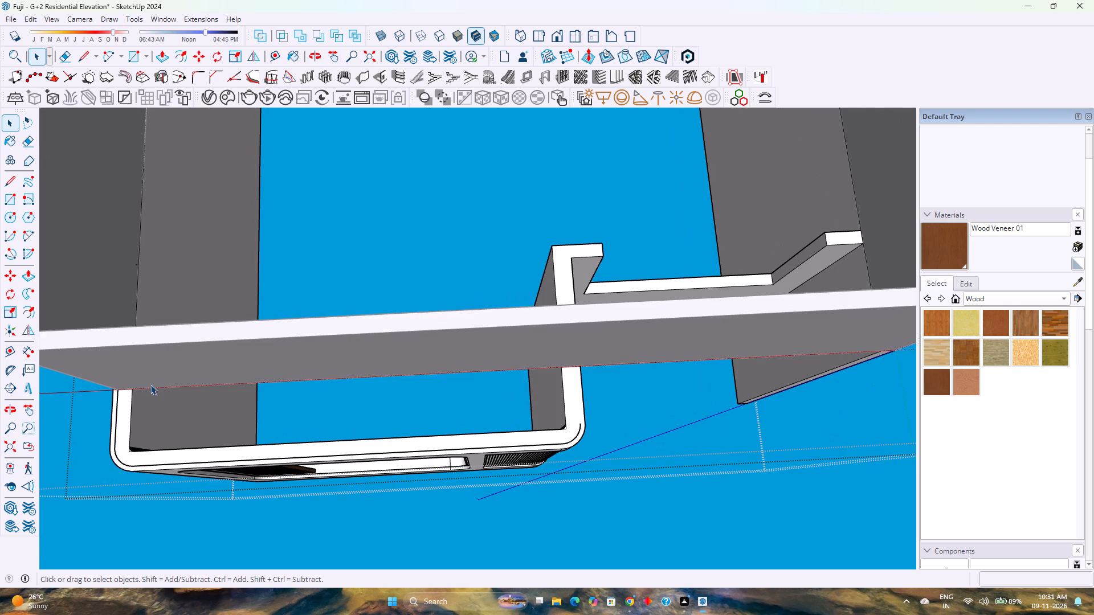
scroll(120, 436, up, 3)
click(115, 428)
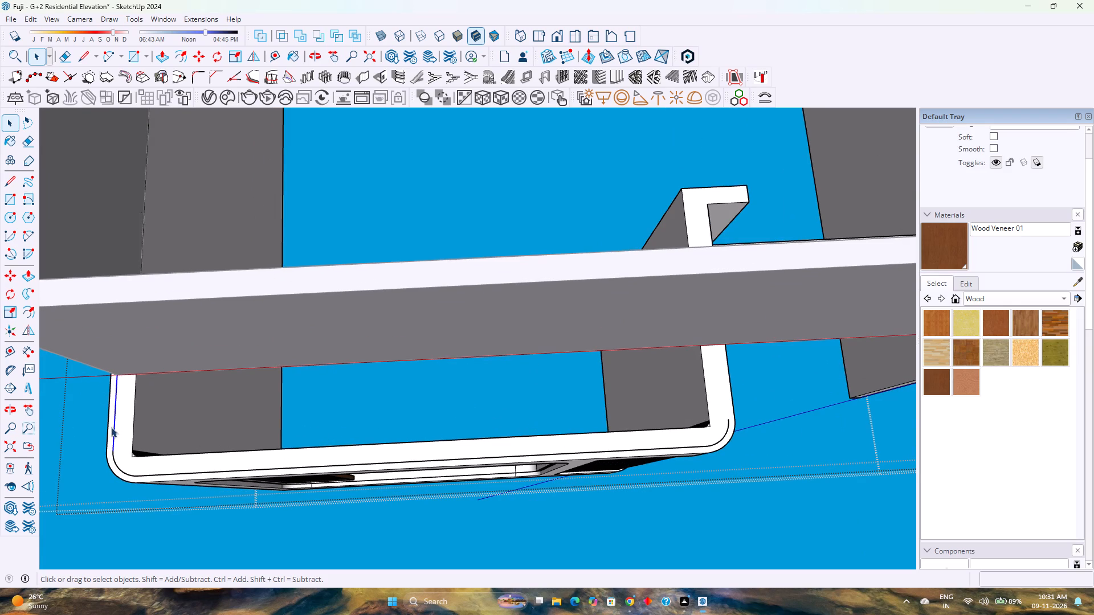
key(Delete)
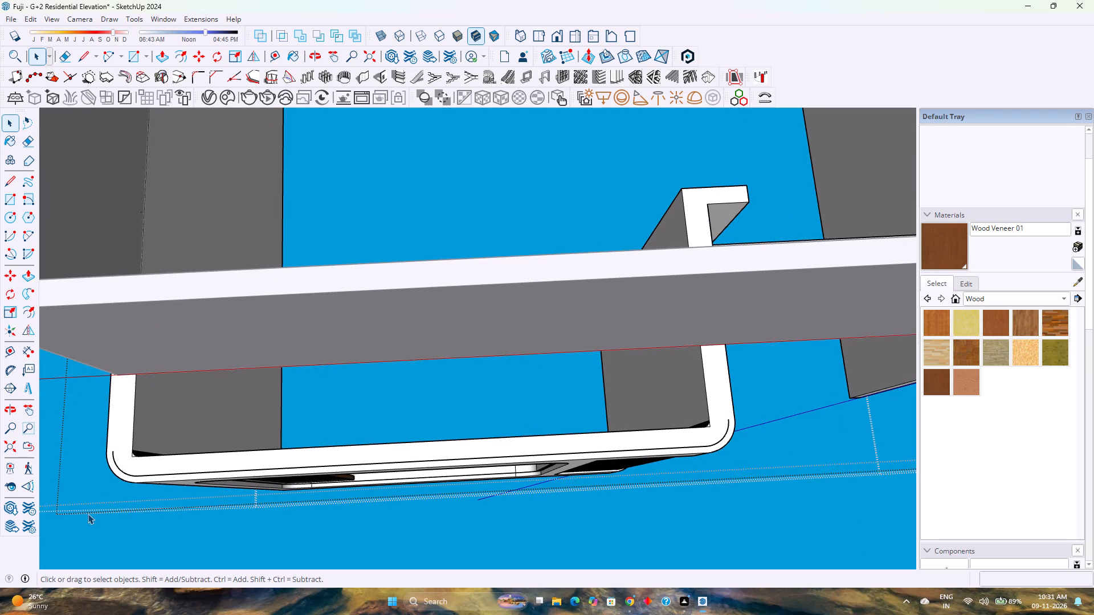
Delete the long stray line along the underside of the window block's front wall.
click(147, 473)
click(147, 475)
click(147, 475)
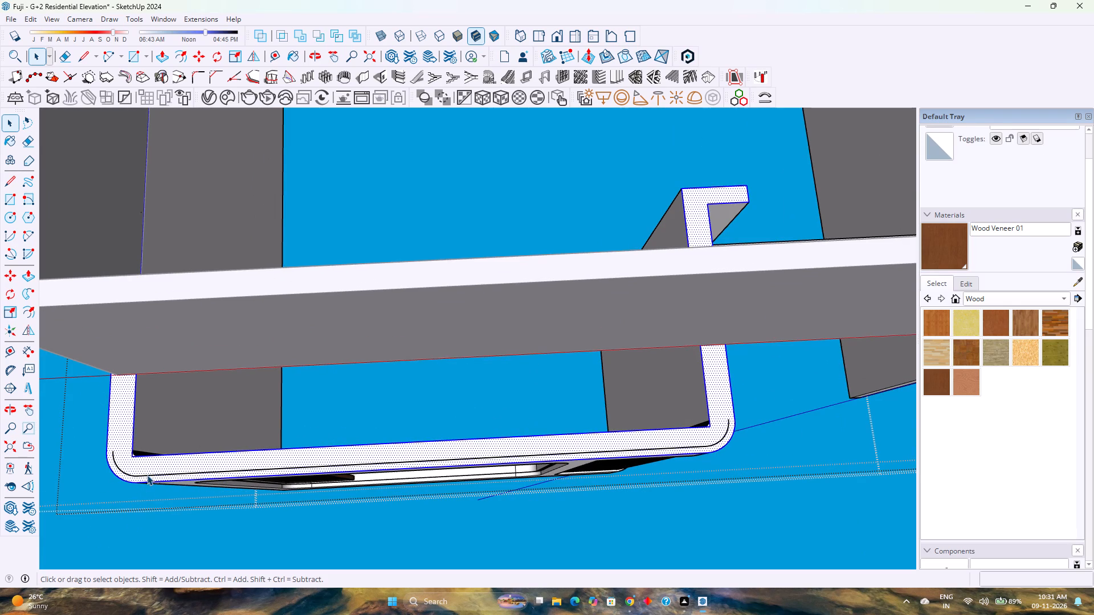
scroll(150, 475, up, 7)
scroll(198, 479, up, 3)
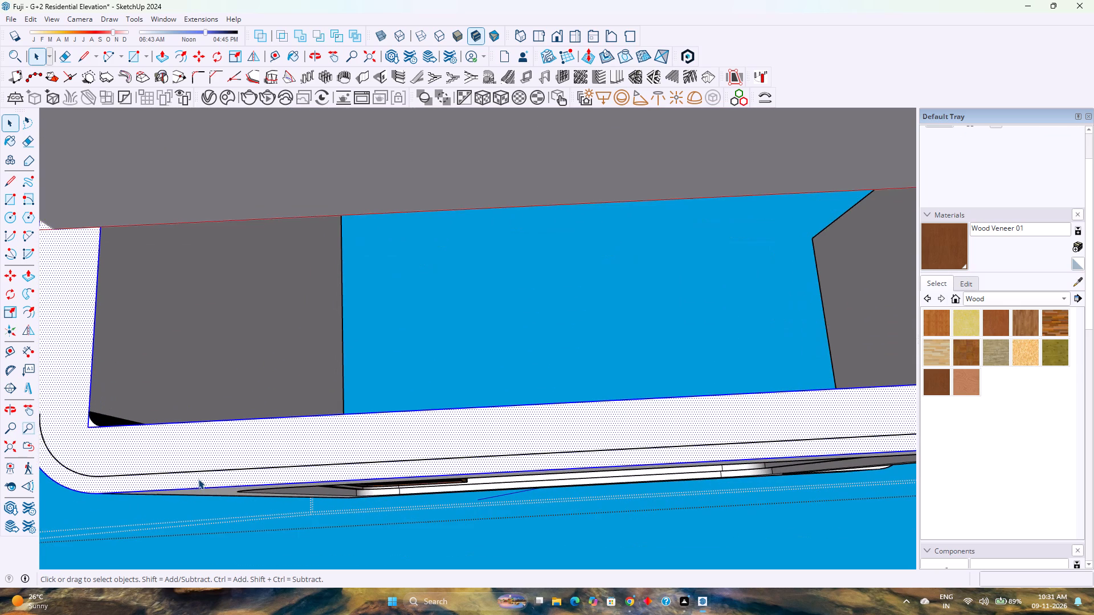
scroll(209, 482, up, 1)
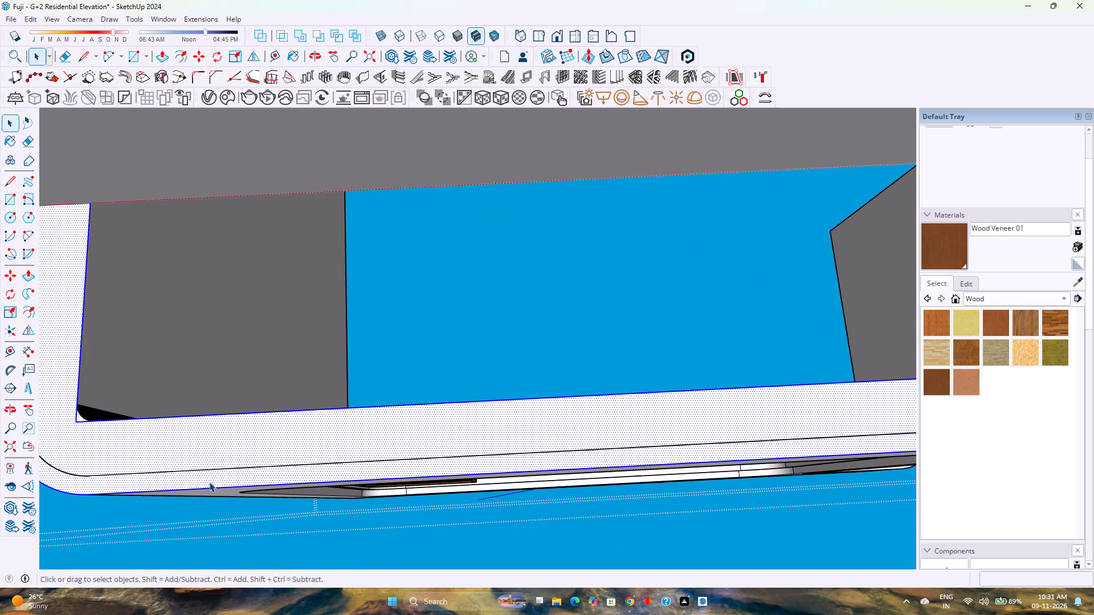
click(224, 471)
click(225, 468)
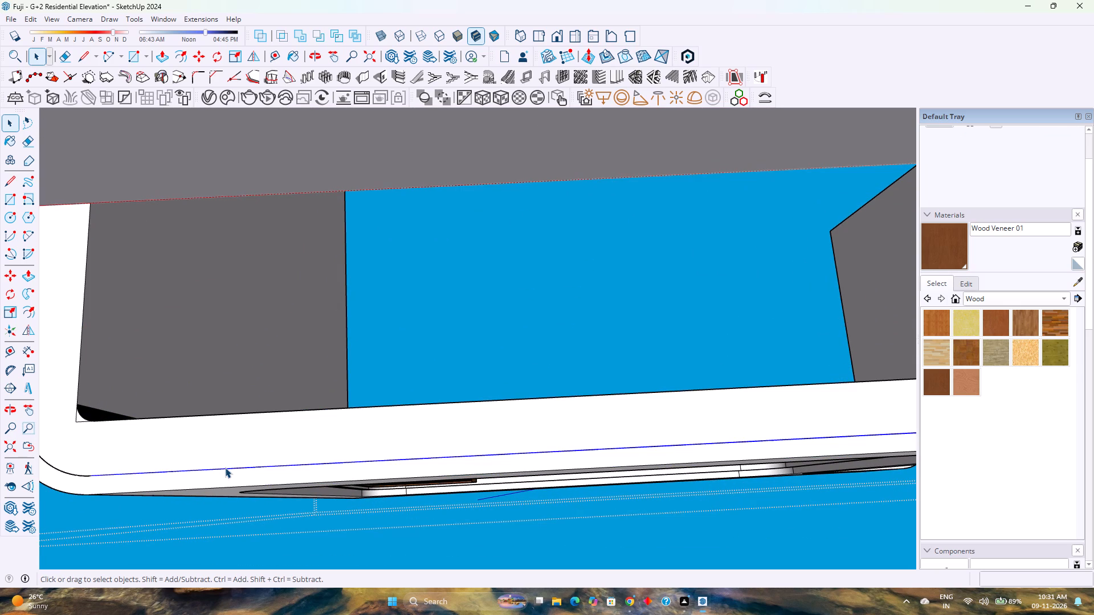
triple_click(226, 468)
click(226, 468)
key(Delete)
Erase the leftover curved lines at both rounded corners on the underside of the window block.
scroll(239, 482, down, 5)
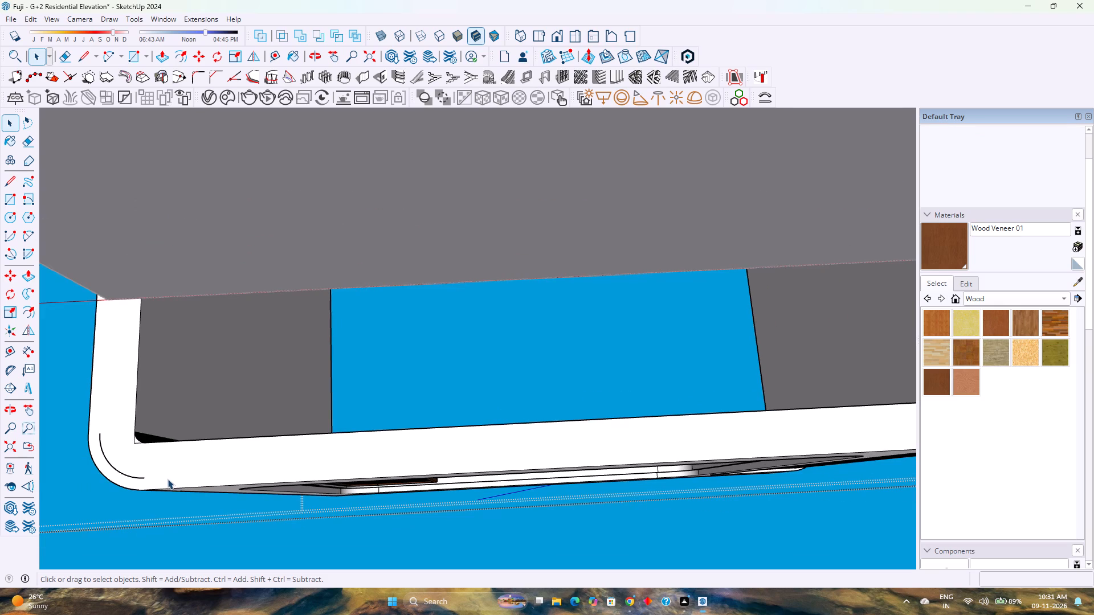
key(e)
drag(131, 469, 130, 478)
scroll(134, 469, down, 5)
click(817, 437)
click(818, 433)
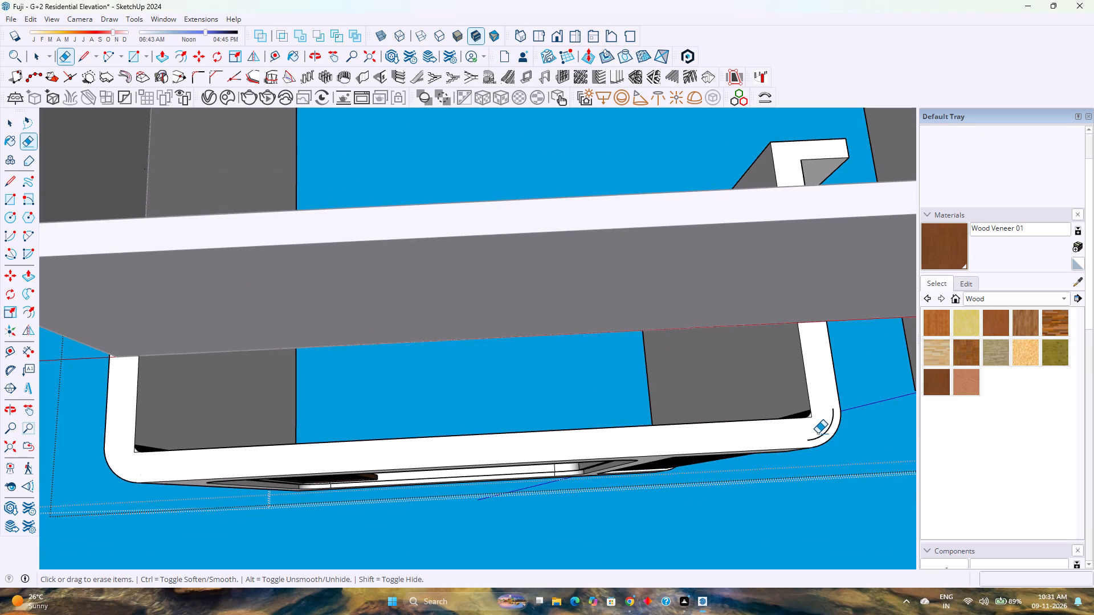
scroll(645, 429, down, 4)
key(space)
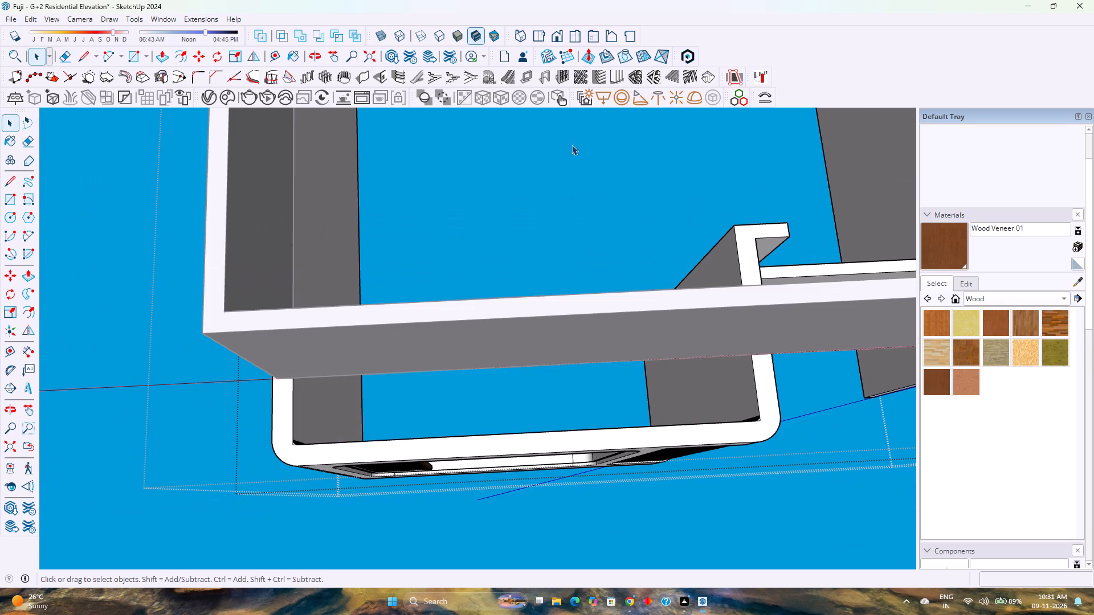
Switch to the standard front view of the model.
click(611, 37)
click(562, 37)
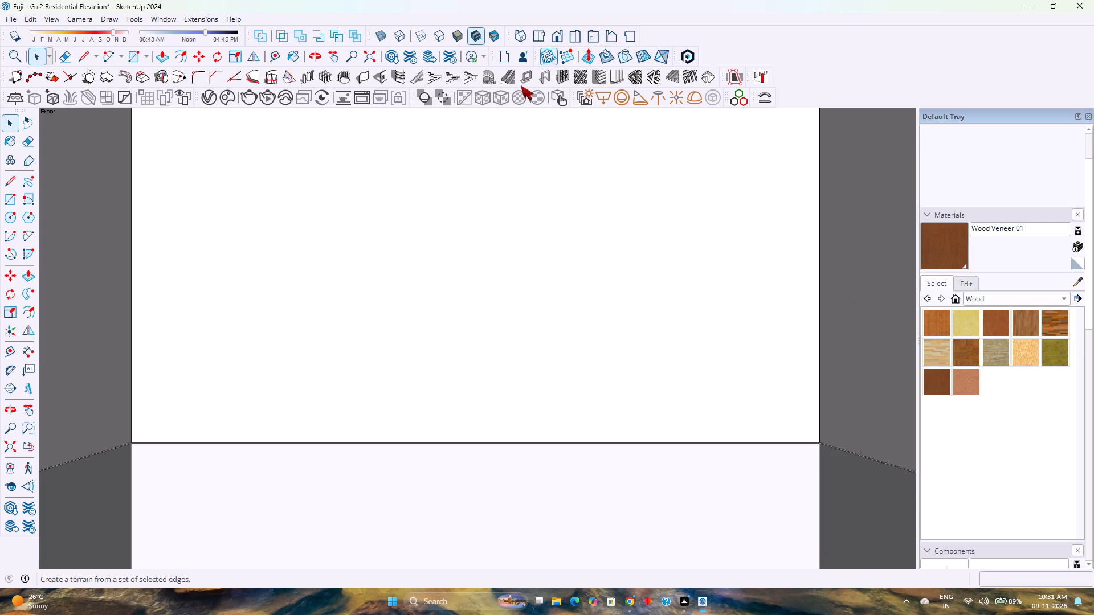
Examine the walls and window block from above, the outer side and the front corner.
scroll(399, 383, down, 20)
scroll(399, 383, down, 1)
scroll(399, 383, up, 1)
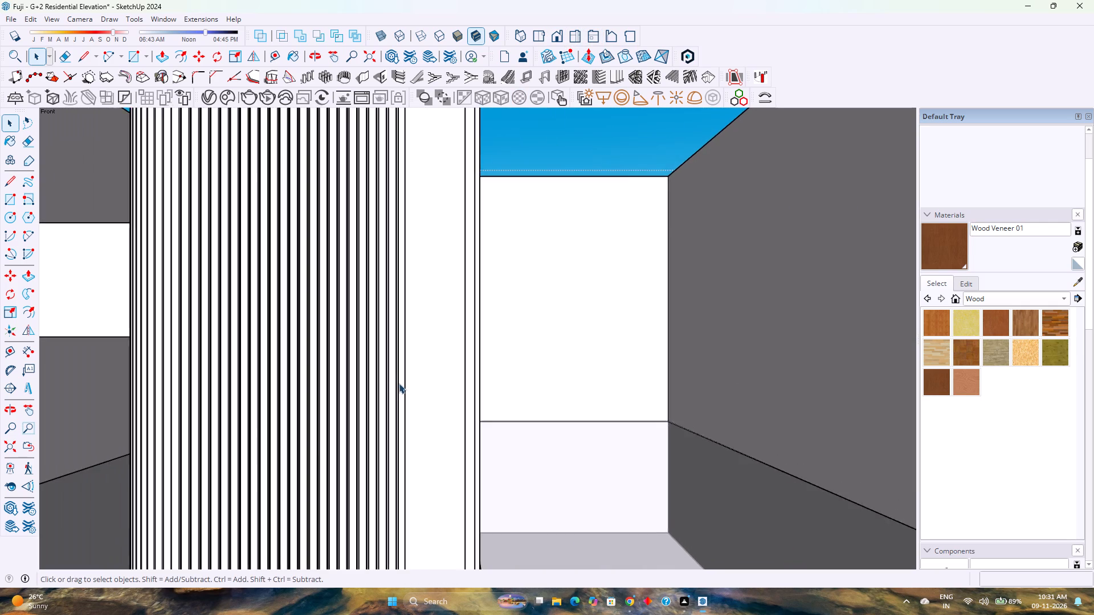
scroll(399, 383, down, 16)
middle_drag(651, 315, 209, 515)
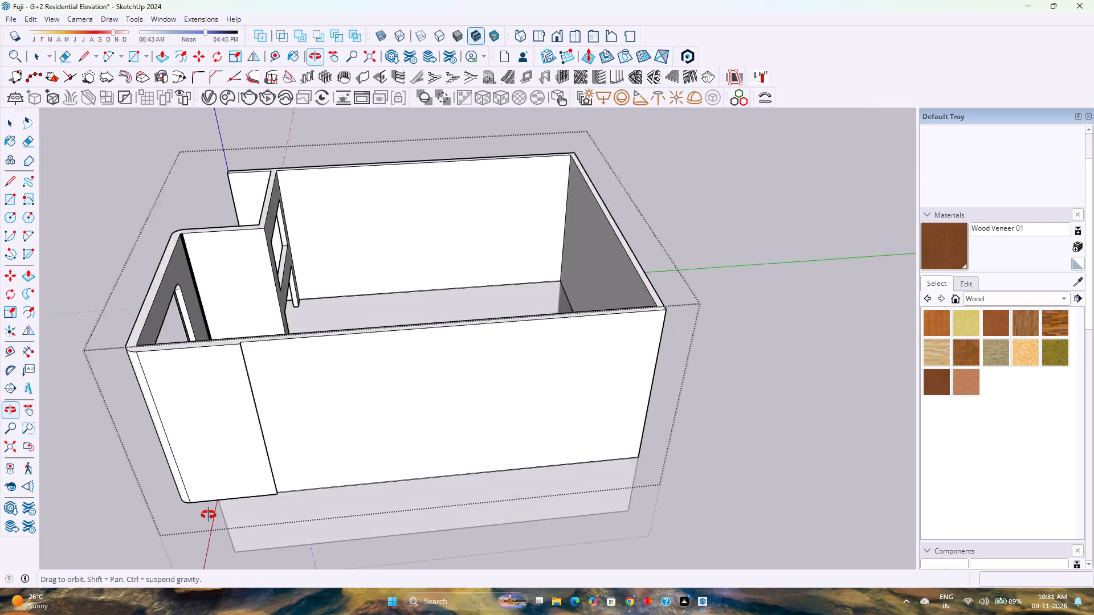
middle_drag(209, 515, 173, 501)
middle_click(173, 501)
middle_click(171, 494)
middle_click(170, 455)
middle_drag(170, 455, 207, 528)
scroll(220, 496, down, 5)
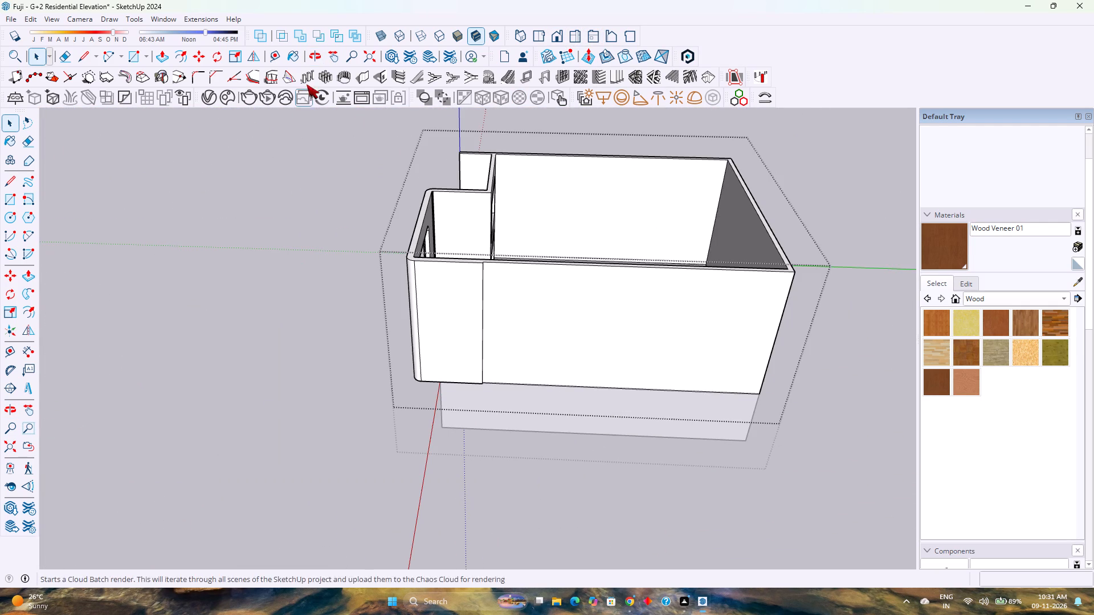
scroll(416, 199, up, 10)
middle_drag(435, 190, 488, 222)
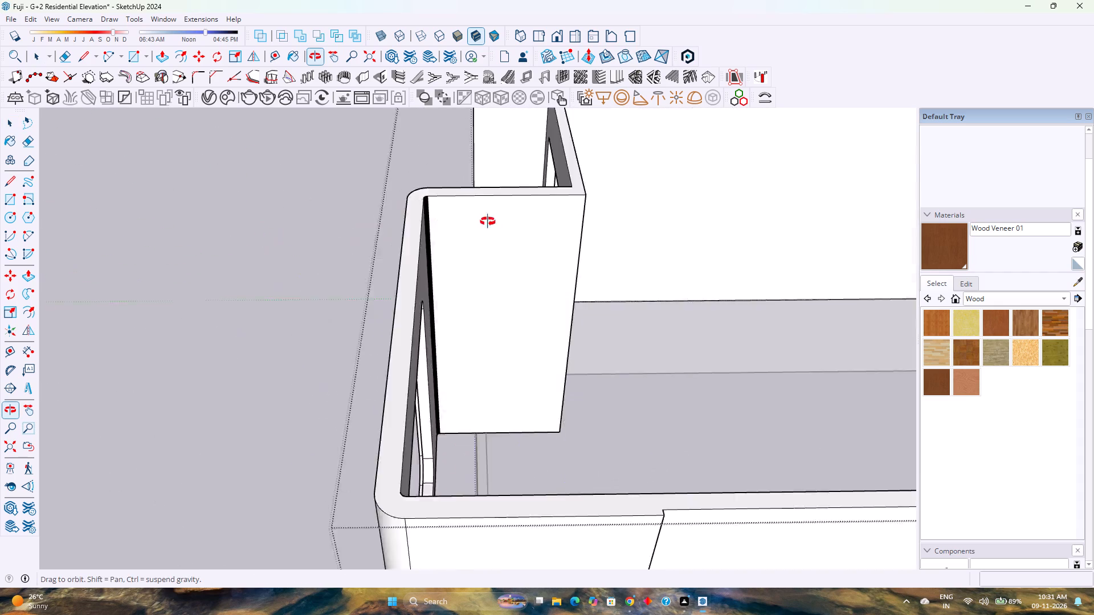
middle_drag(488, 222, 524, 222)
middle_click(524, 222)
scroll(519, 221, down, 4)
scroll(476, 191, down, 4)
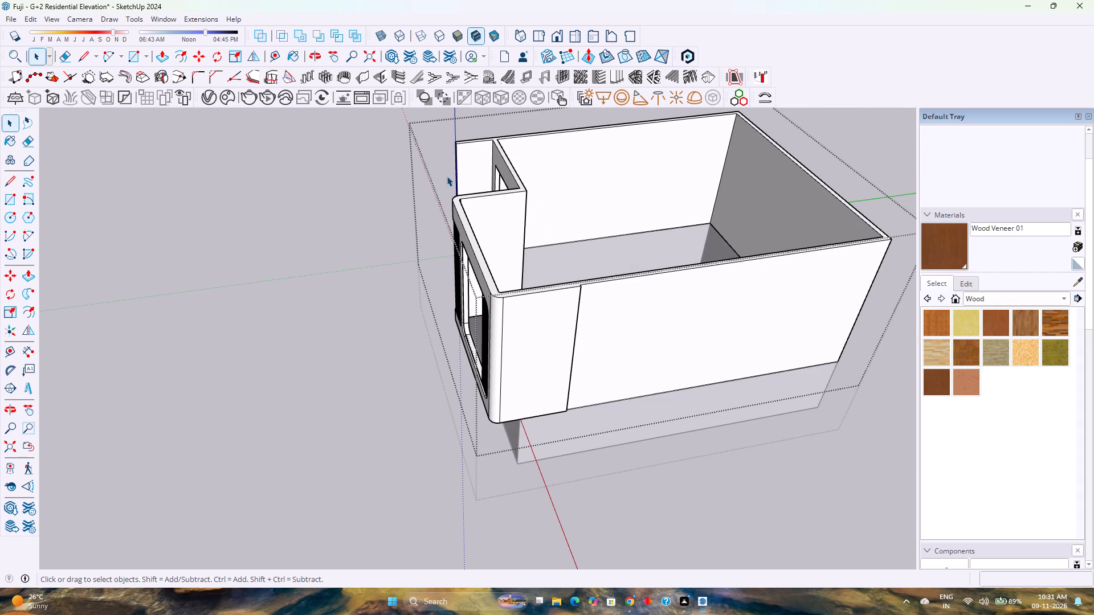
middle_drag(443, 222, 674, 232)
scroll(557, 218, down, 5)
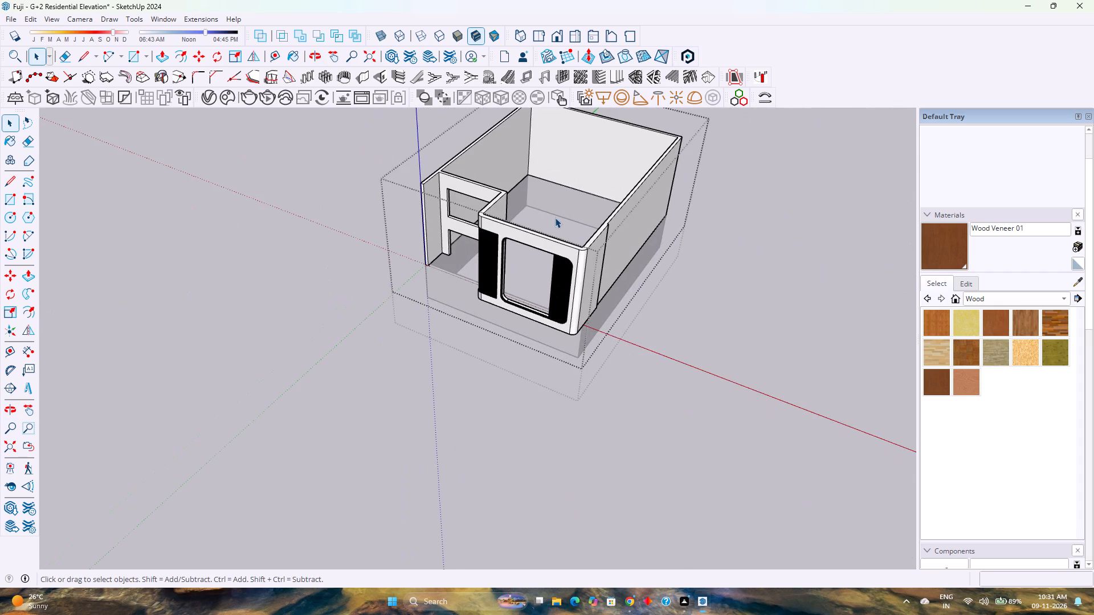
scroll(491, 178, up, 4)
shift+middle_drag(489, 179, 426, 361)
middle_drag(405, 347, 437, 243)
scroll(444, 215, down, 3)
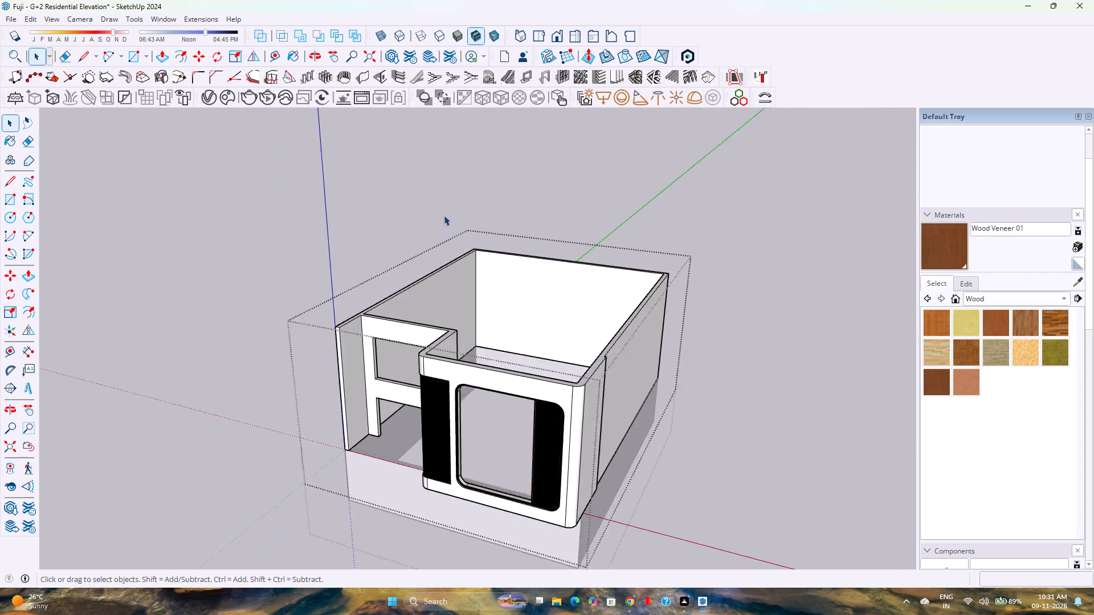
scroll(444, 215, down, 6)
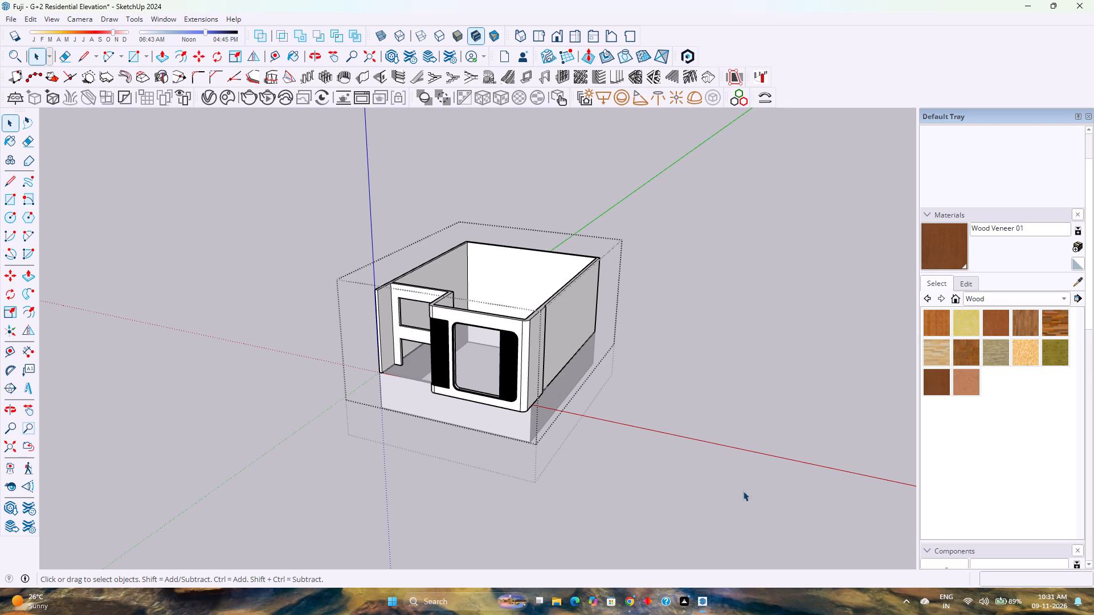
Return to the standard front view and examine the entrance wall openings, fluted corner panel and rounded window.
click(558, 38)
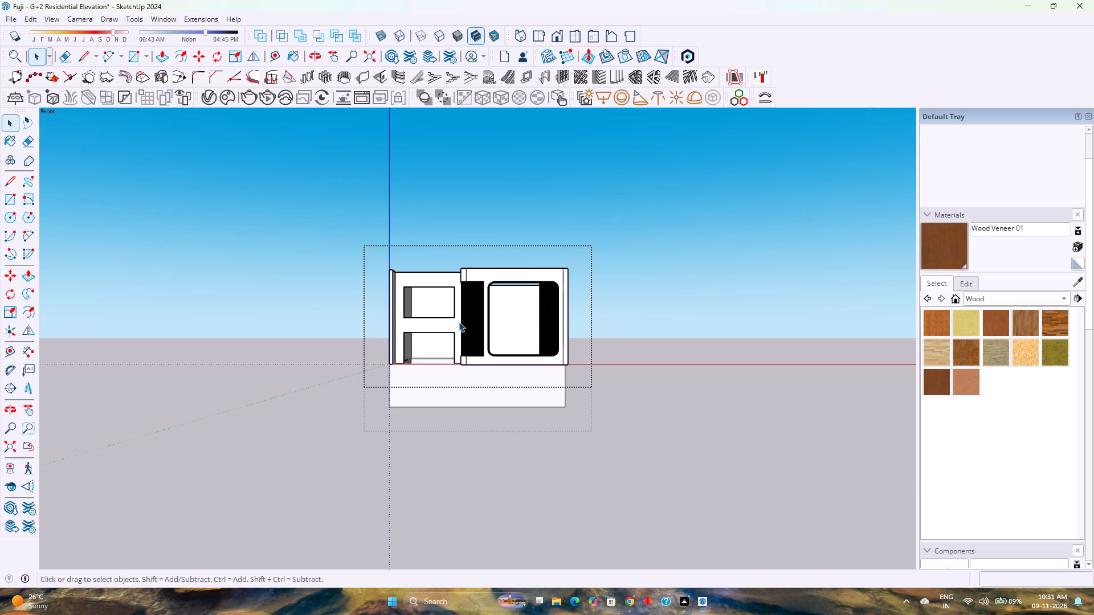
scroll(459, 322, up, 3)
scroll(456, 319, down, 1)
scroll(495, 313, up, 8)
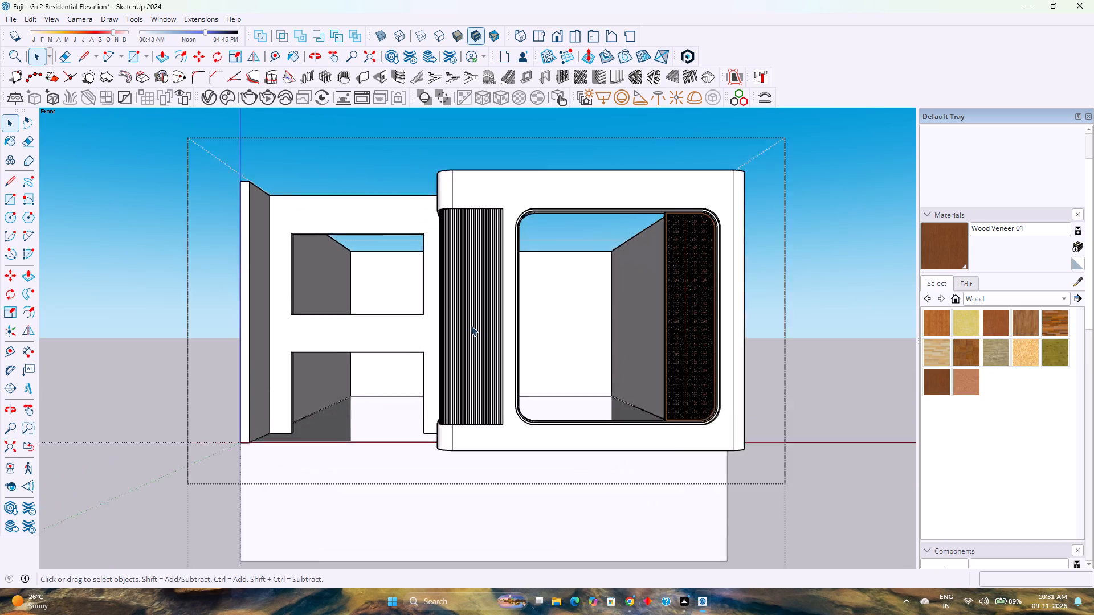
scroll(471, 326, up, 5)
scroll(472, 329, down, 3)
scroll(472, 330, up, 3)
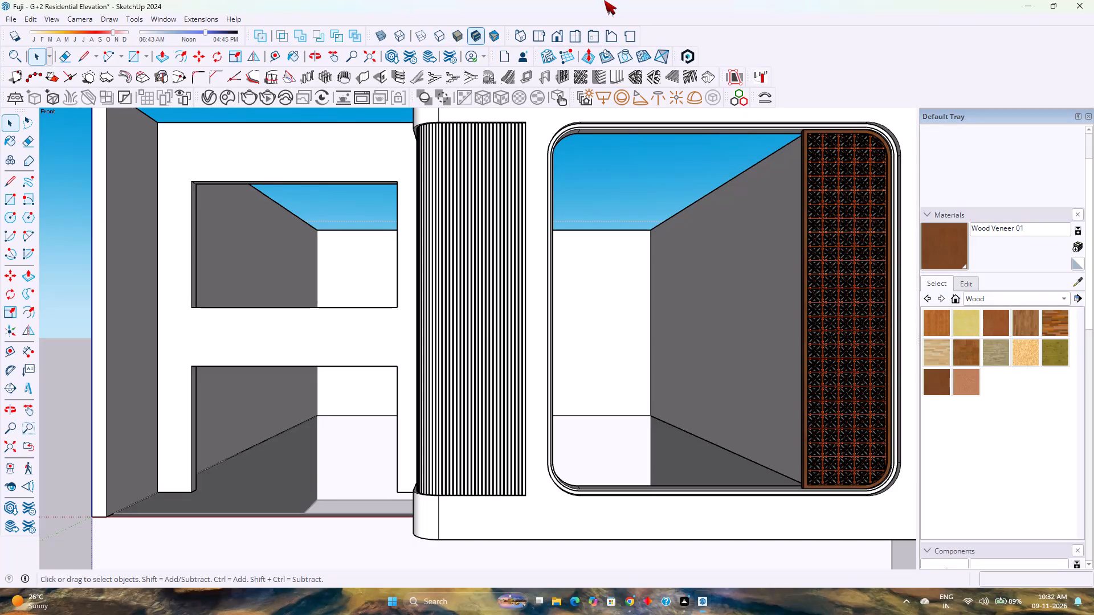
scroll(530, 119, down, 3)
scroll(530, 117, up, 3)
scroll(530, 117, down, 3)
scroll(530, 115, up, 3)
scroll(530, 114, down, 3)
scroll(530, 114, up, 2)
scroll(530, 113, down, 2)
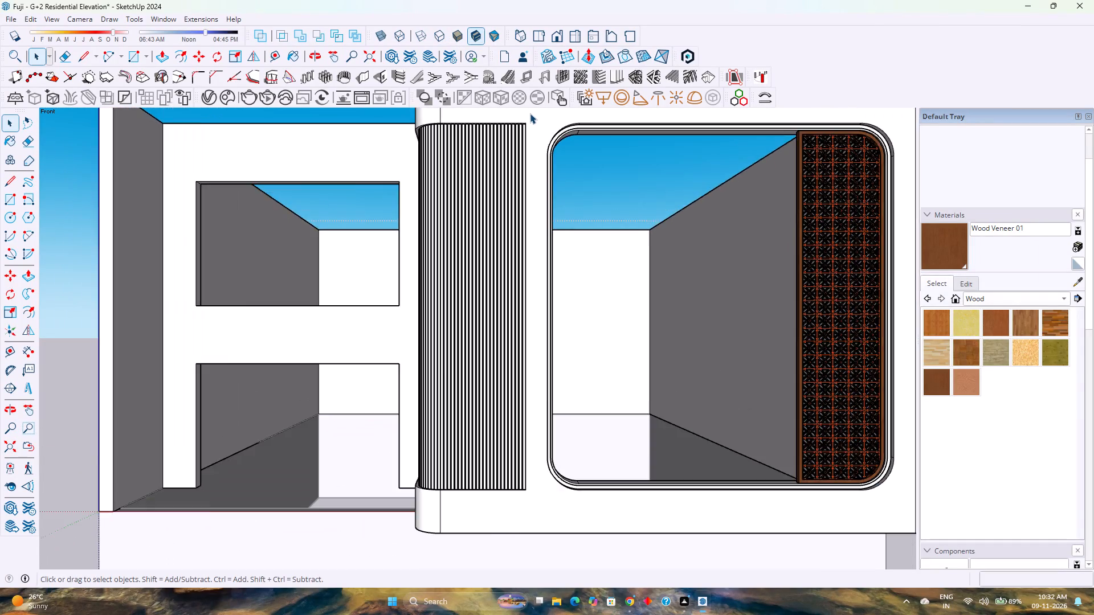
scroll(530, 113, down, 1)
scroll(530, 113, up, 3)
scroll(530, 113, down, 2)
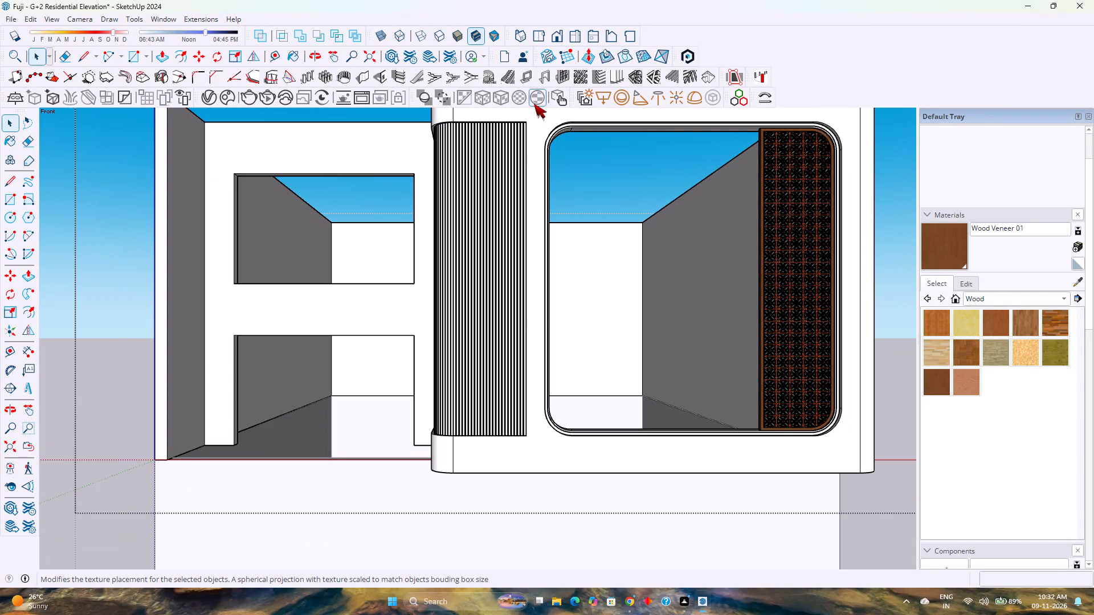
scroll(534, 104, down, 5)
scroll(390, 438, down, 4)
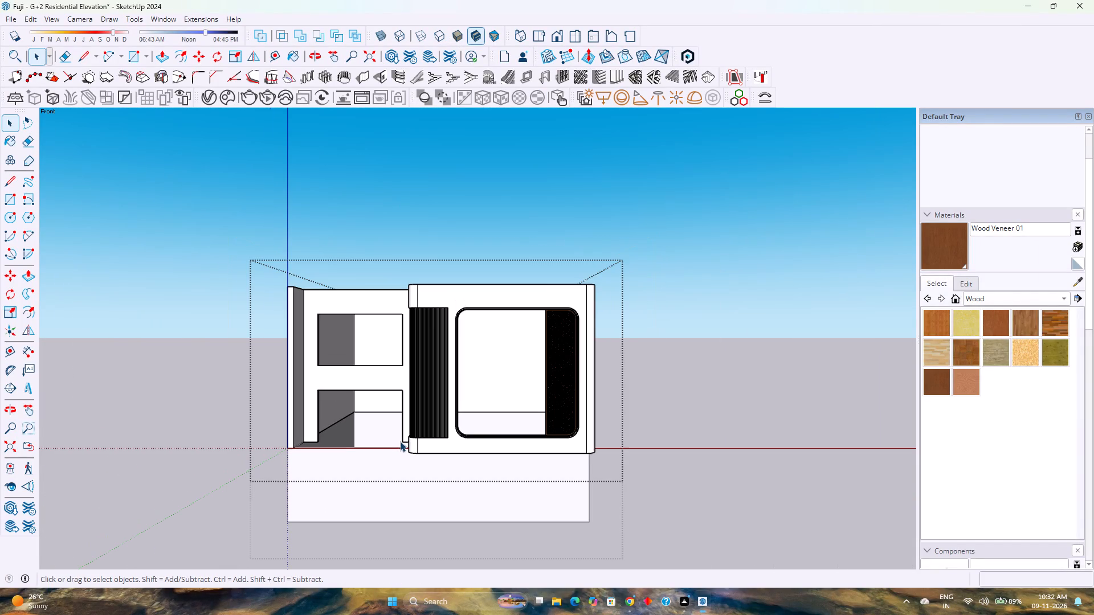
scroll(400, 441, down, 1)
scroll(479, 417, up, 4)
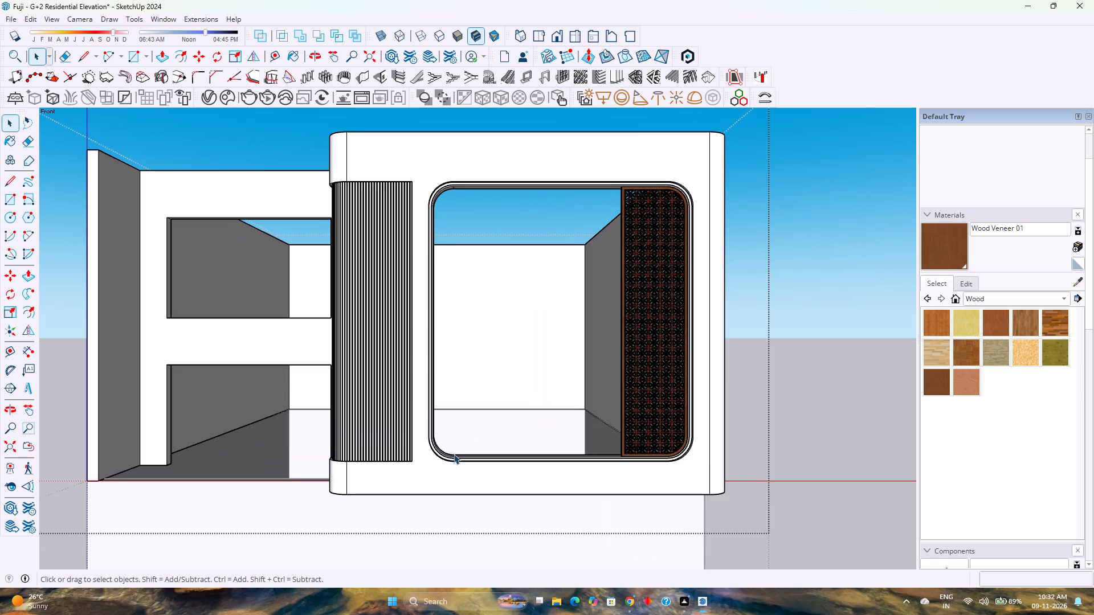
scroll(454, 454, up, 3)
scroll(454, 454, down, 4)
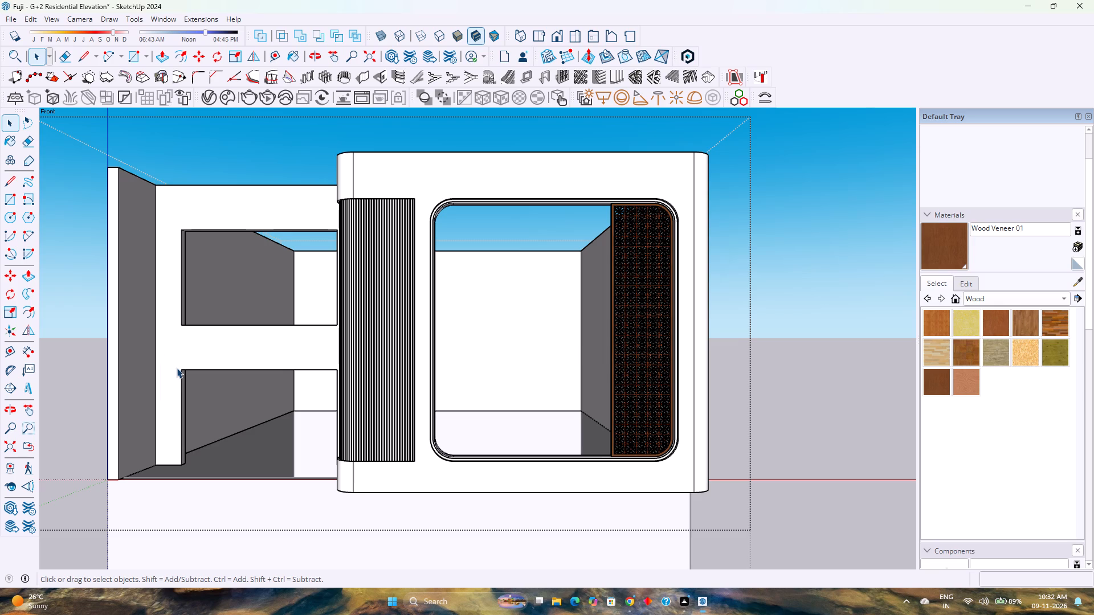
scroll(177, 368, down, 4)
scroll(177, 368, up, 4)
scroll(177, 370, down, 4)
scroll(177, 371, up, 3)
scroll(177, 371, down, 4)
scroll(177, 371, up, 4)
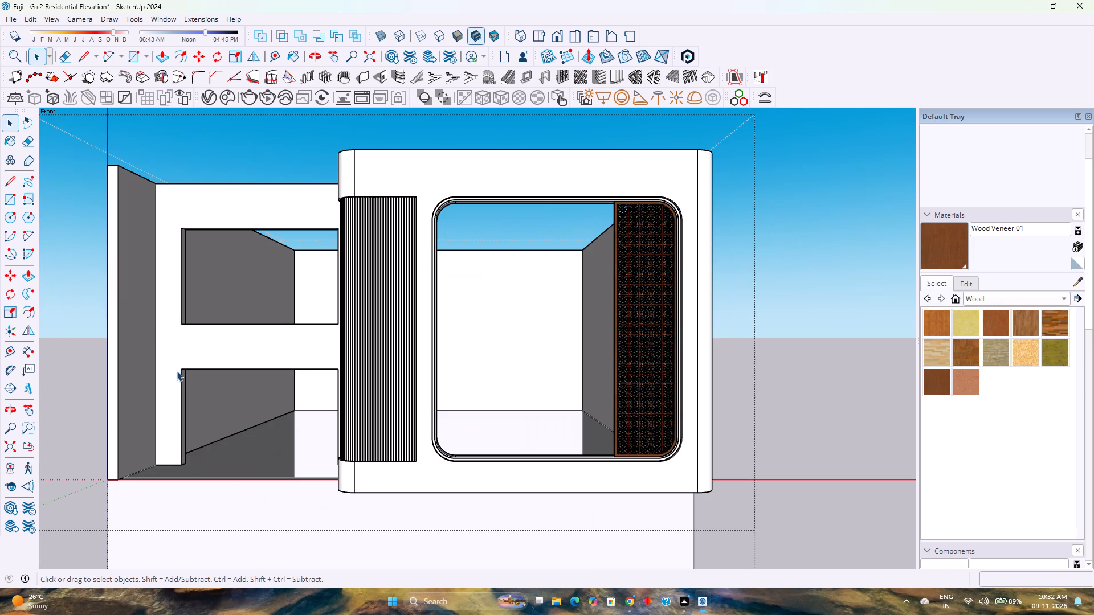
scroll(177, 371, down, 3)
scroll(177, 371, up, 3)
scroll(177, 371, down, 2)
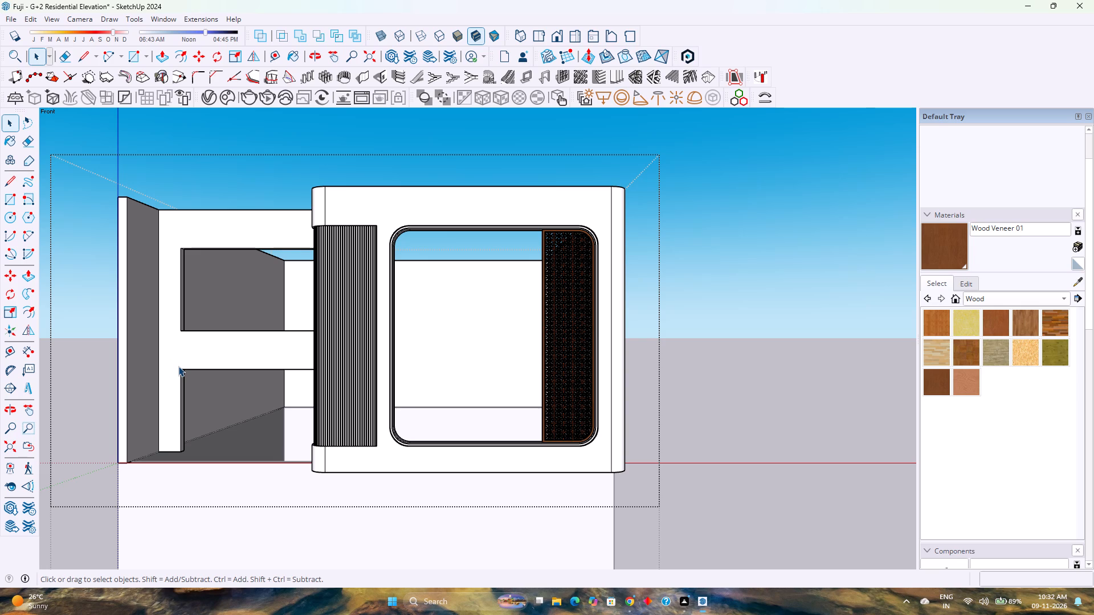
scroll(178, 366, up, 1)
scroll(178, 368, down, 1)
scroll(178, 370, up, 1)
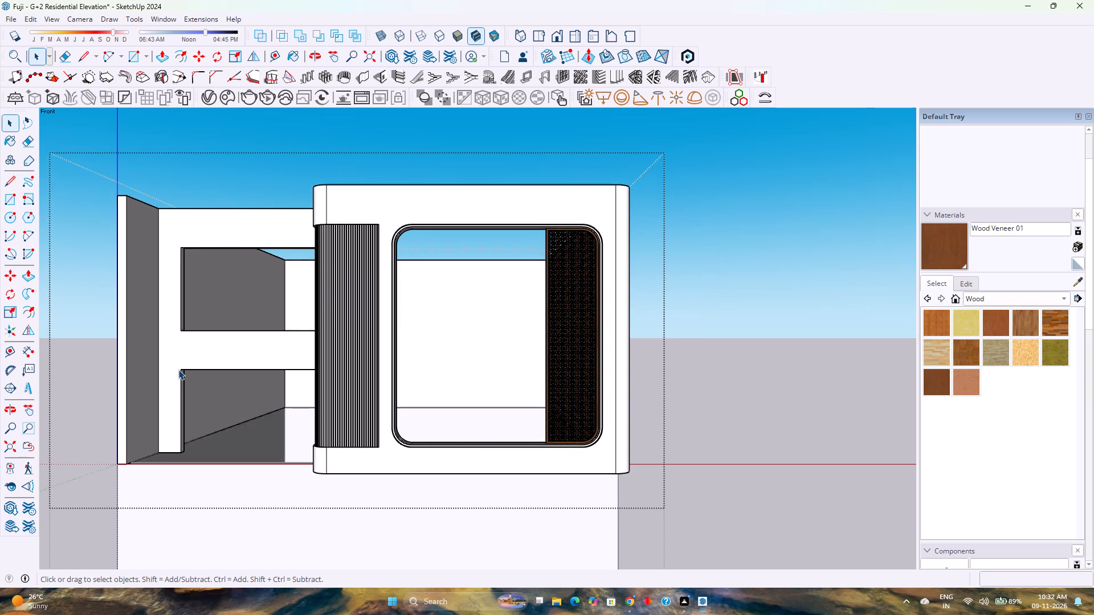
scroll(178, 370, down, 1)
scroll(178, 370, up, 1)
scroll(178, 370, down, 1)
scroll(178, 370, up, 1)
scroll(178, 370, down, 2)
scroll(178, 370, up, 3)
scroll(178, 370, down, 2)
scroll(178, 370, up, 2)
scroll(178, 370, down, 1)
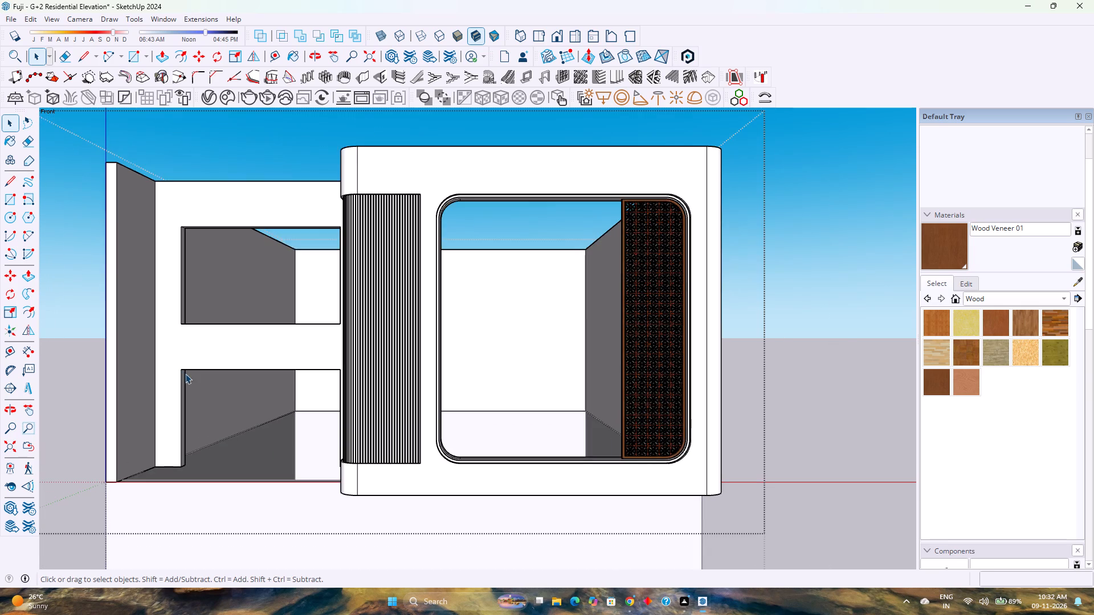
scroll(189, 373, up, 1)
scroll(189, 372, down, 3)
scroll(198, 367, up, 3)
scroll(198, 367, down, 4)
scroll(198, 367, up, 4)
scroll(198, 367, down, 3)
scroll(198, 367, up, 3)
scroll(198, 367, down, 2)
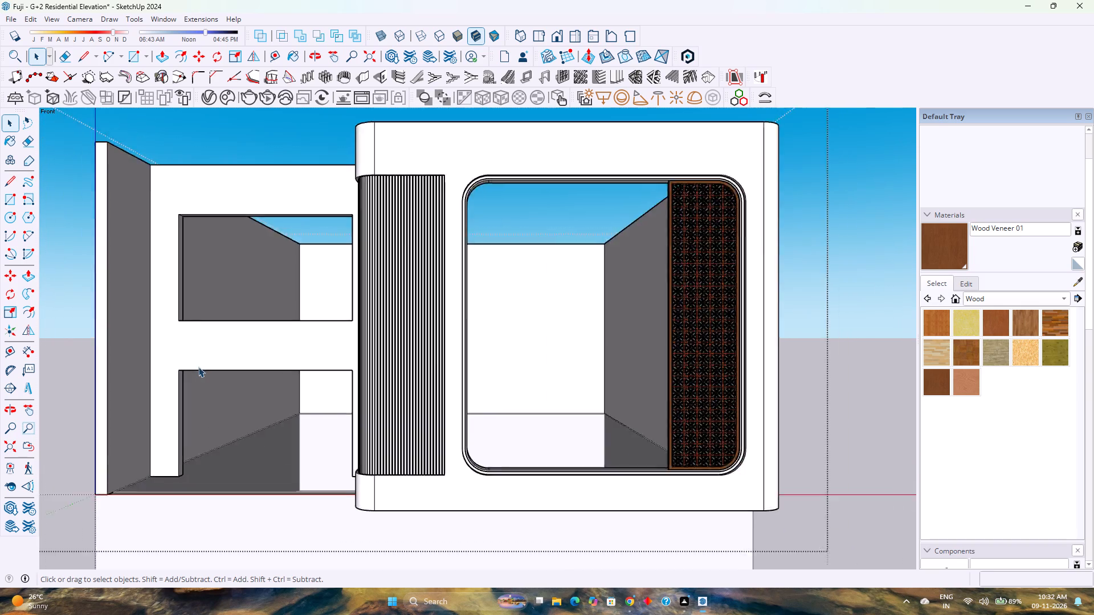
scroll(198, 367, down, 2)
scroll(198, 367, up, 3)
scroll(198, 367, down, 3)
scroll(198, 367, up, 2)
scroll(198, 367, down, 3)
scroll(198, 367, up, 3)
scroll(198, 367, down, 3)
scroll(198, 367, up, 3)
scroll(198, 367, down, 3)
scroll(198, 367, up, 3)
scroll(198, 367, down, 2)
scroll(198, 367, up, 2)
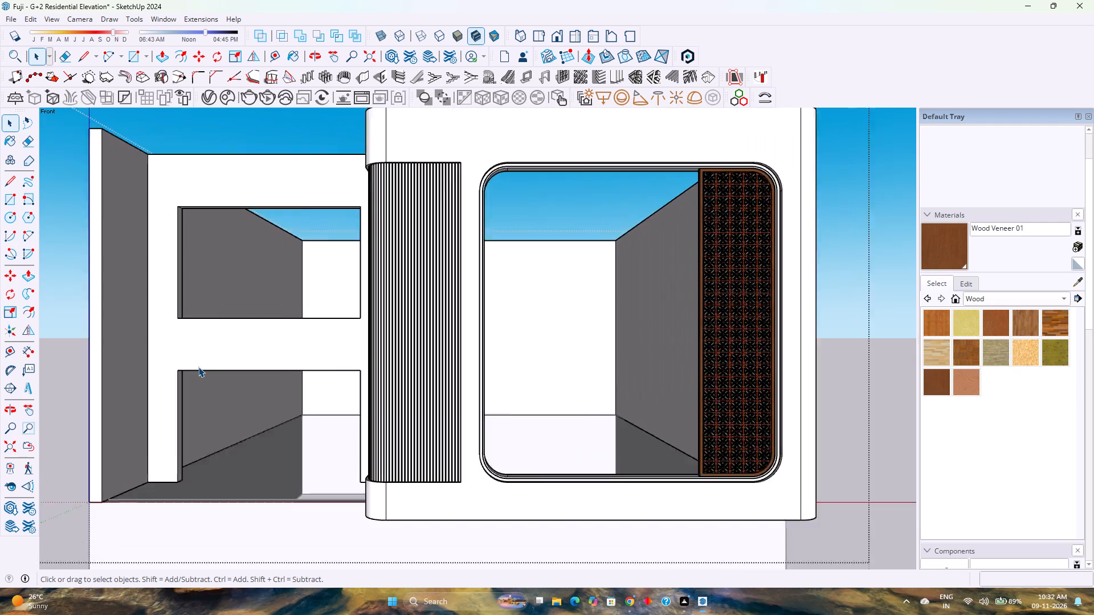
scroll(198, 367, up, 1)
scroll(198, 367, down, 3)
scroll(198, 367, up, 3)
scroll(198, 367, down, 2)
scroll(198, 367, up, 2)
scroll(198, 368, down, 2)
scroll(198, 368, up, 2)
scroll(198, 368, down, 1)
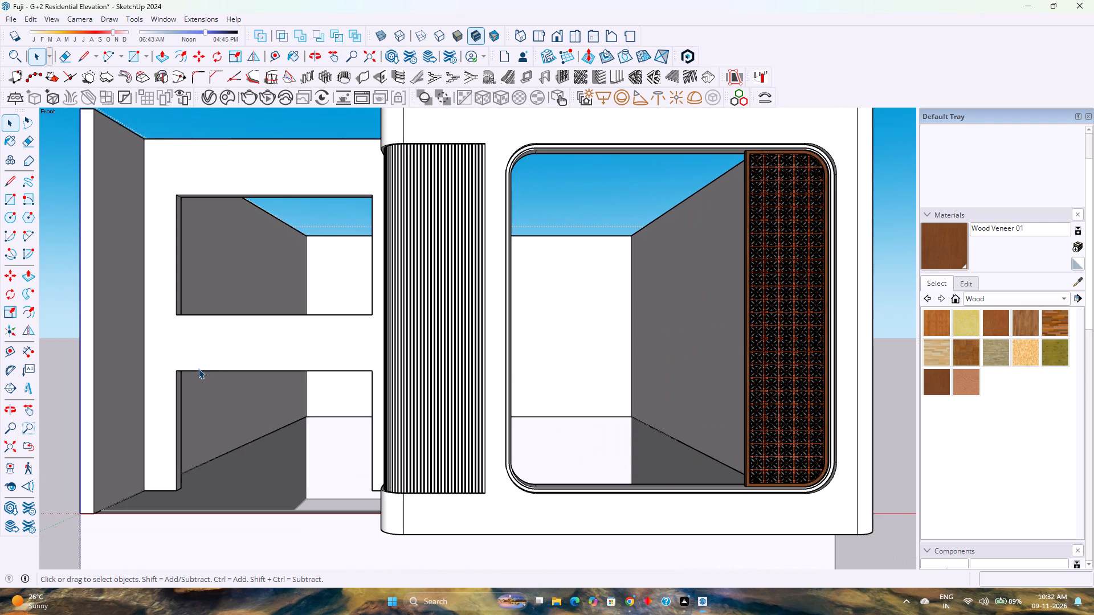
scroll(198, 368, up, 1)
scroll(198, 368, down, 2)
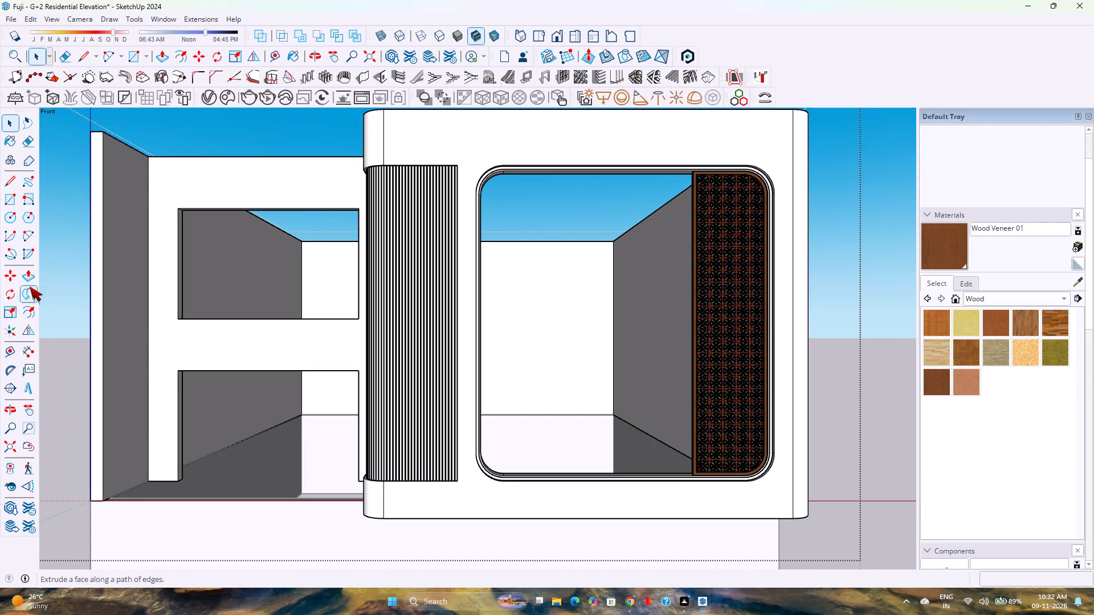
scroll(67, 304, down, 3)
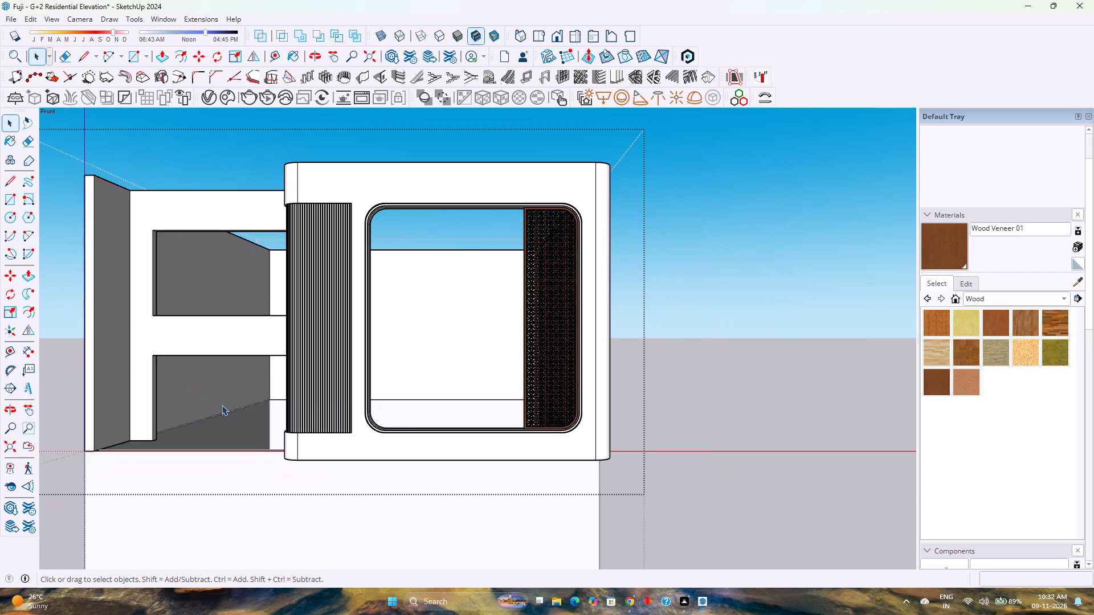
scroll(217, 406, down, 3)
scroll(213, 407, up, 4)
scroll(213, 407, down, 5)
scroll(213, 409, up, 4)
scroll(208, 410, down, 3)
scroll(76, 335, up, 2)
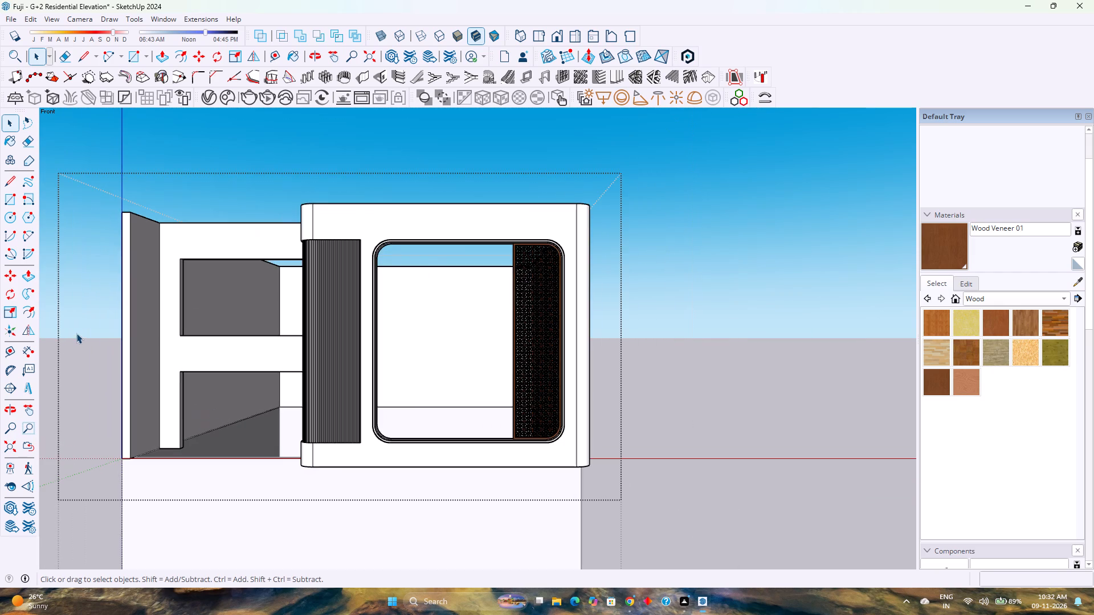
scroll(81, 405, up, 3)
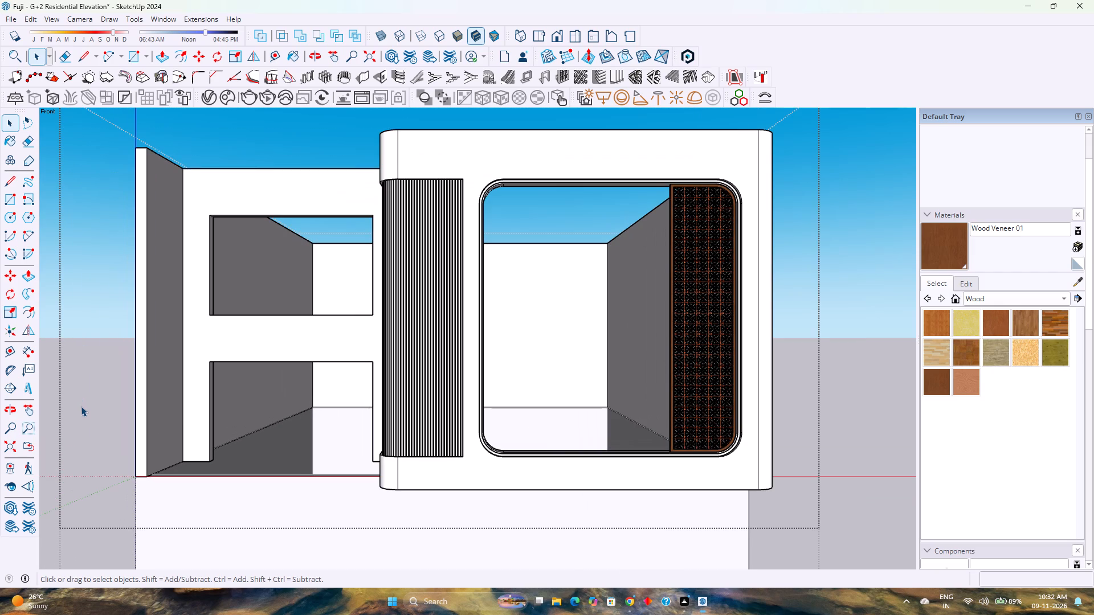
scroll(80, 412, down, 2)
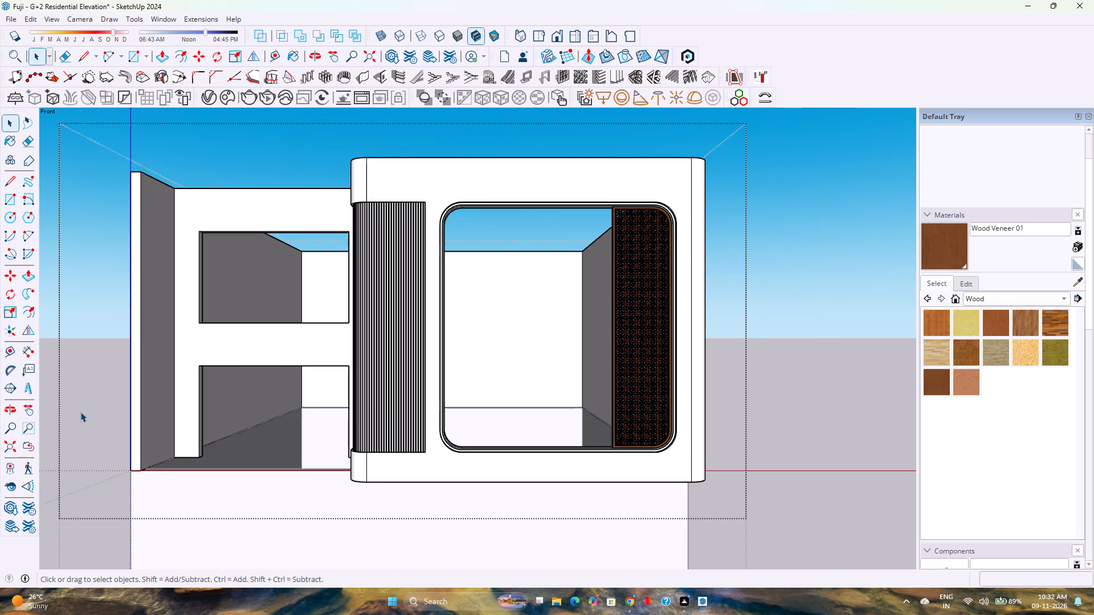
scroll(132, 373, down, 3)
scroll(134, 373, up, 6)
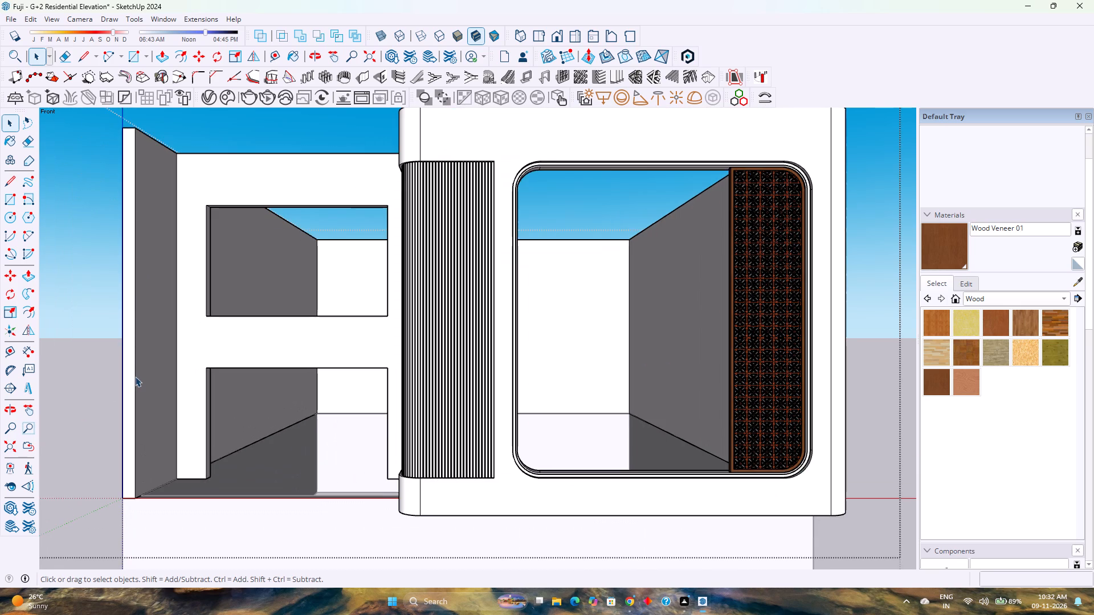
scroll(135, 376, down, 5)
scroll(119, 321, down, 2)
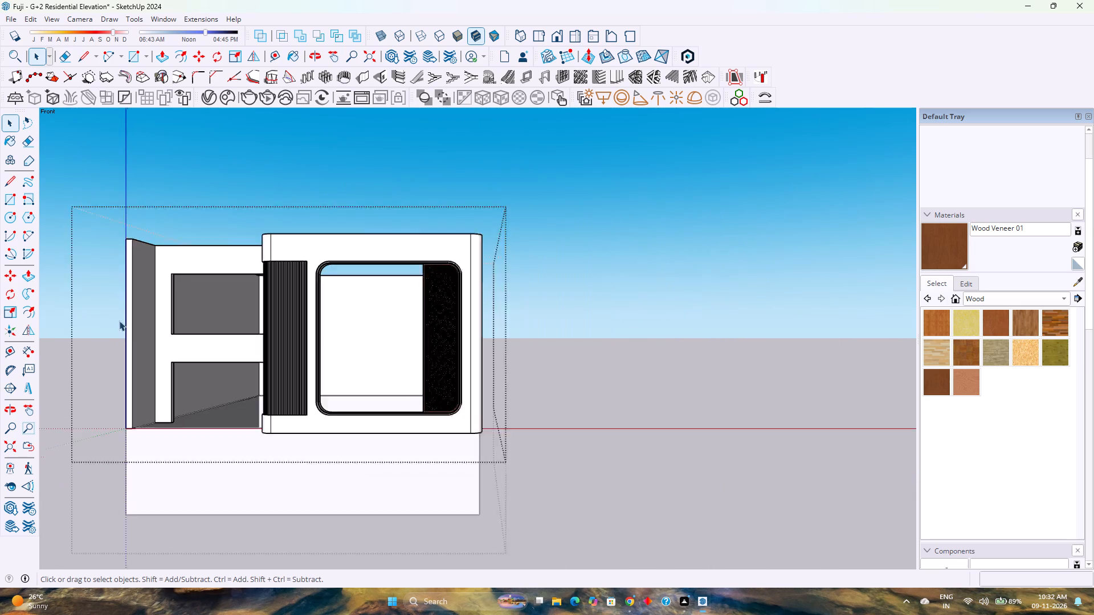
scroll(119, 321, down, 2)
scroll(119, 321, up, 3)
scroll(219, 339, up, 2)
Examine the recessed entrance wall, the wall tops and the window block's outer side wall from angled views.
middle_drag(221, 340, 362, 389)
middle_drag(362, 389, 358, 382)
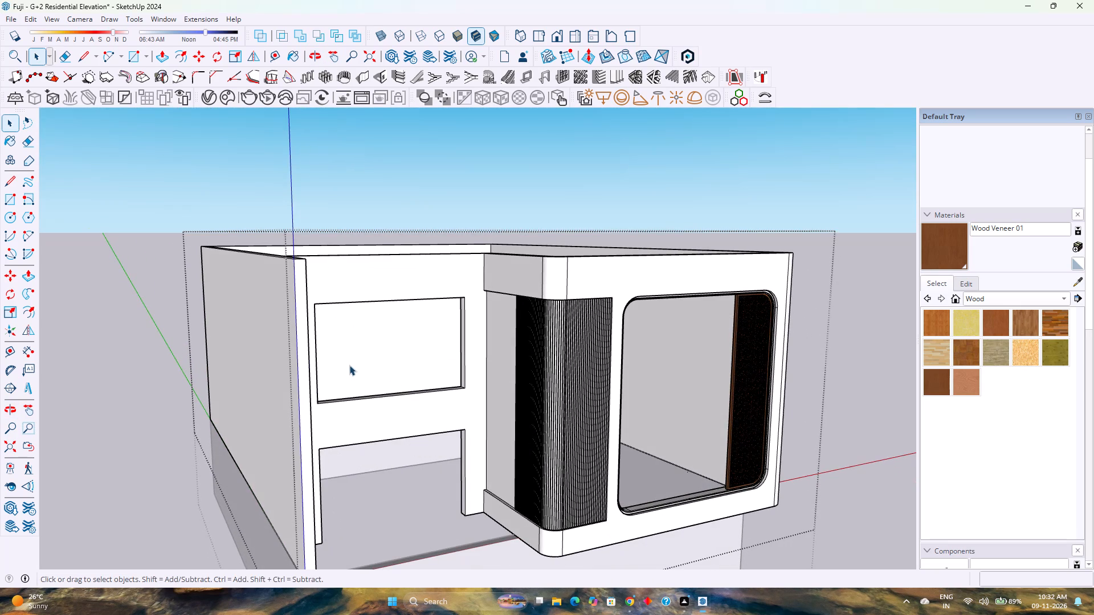
scroll(342, 369, down, 3)
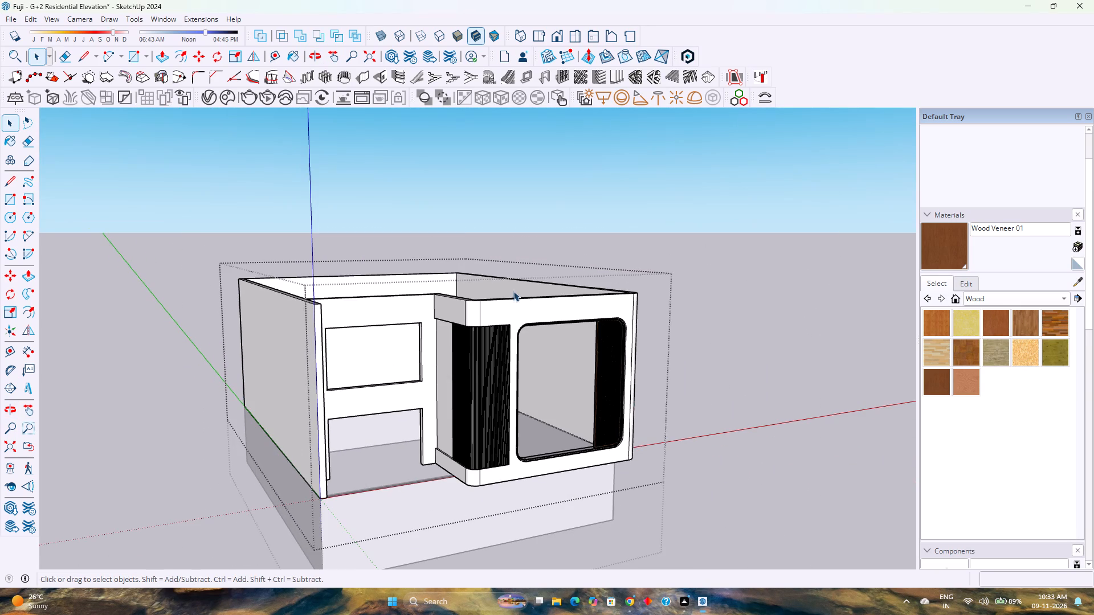
scroll(460, 308, up, 6)
middle_drag(451, 311, 382, 479)
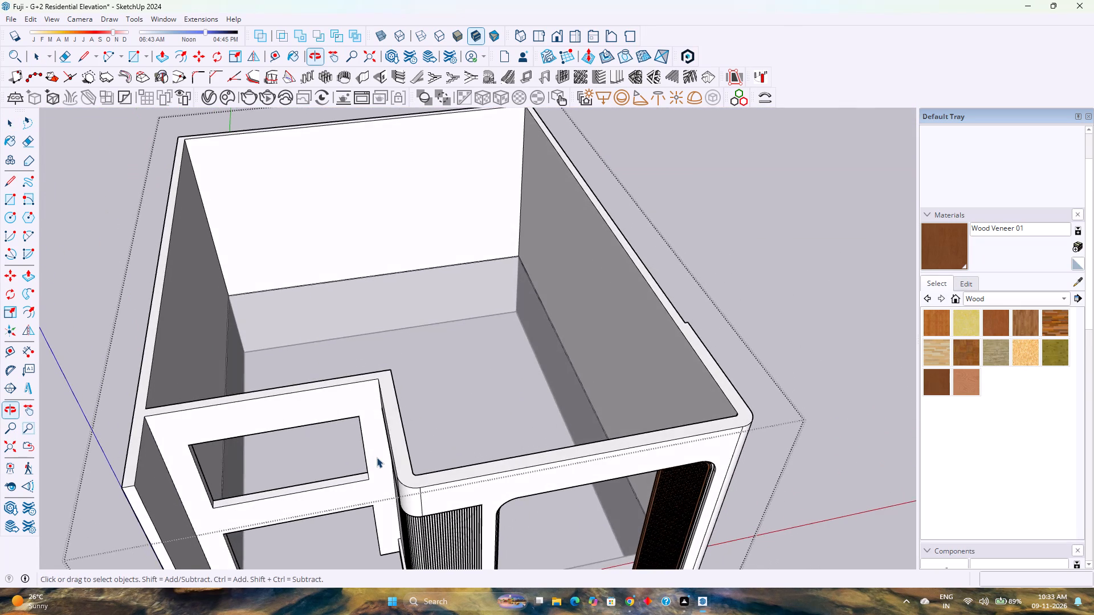
scroll(377, 457, down, 4)
middle_drag(578, 429, 392, 352)
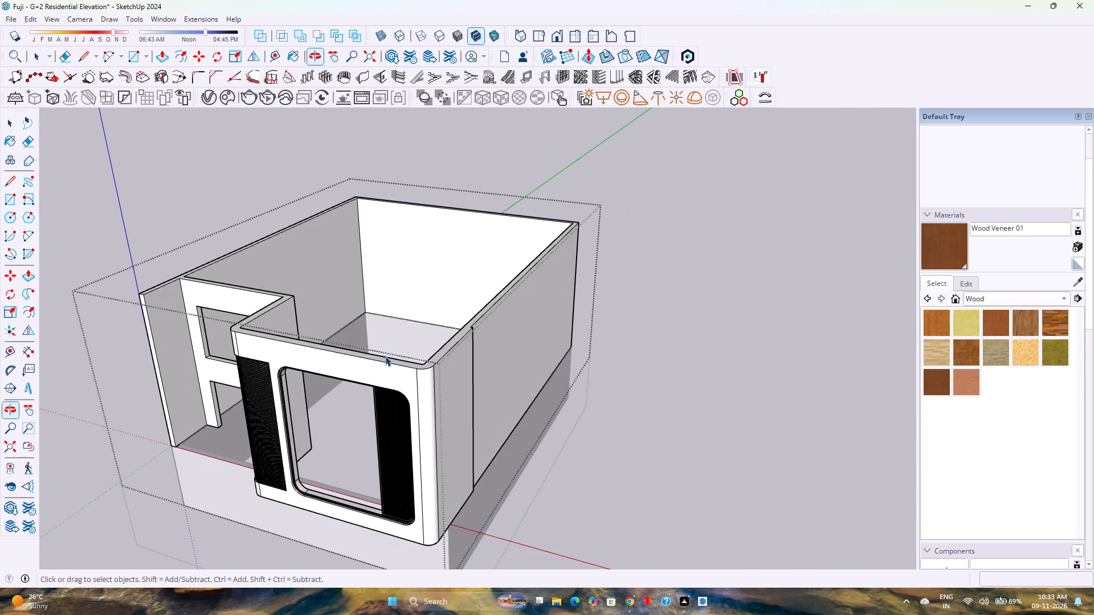
scroll(444, 337, up, 3)
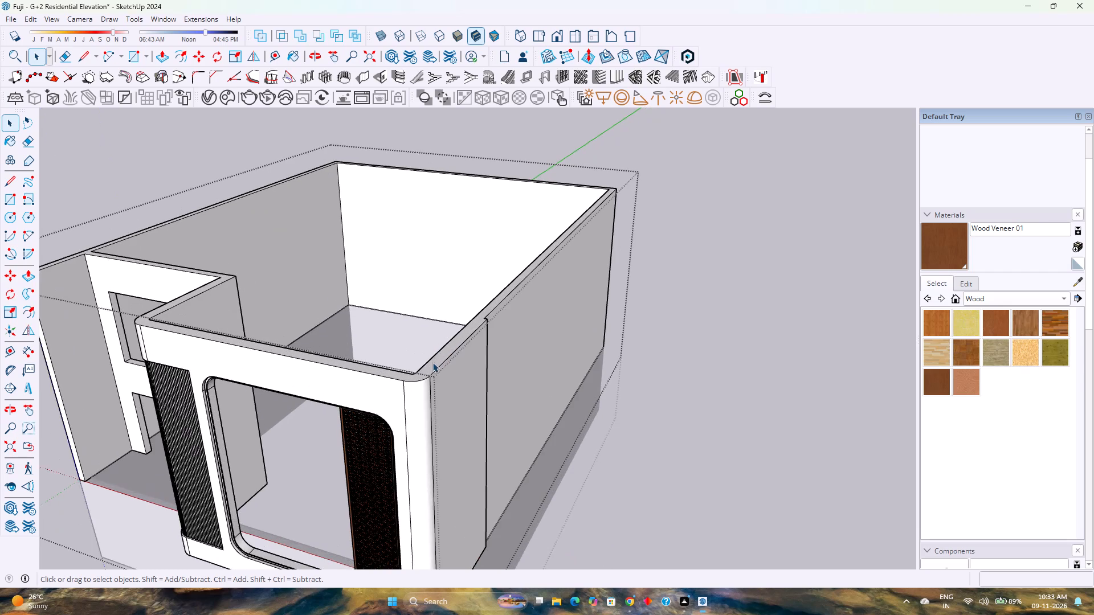
Examine the window block's rounded top corner and front face from above and from the front.
scroll(432, 362, up, 1)
middle_drag(434, 376, 488, 470)
middle_click(488, 470)
scroll(448, 337, up, 5)
middle_drag(448, 337, 402, 382)
middle_click(402, 382)
middle_drag(402, 382, 428, 370)
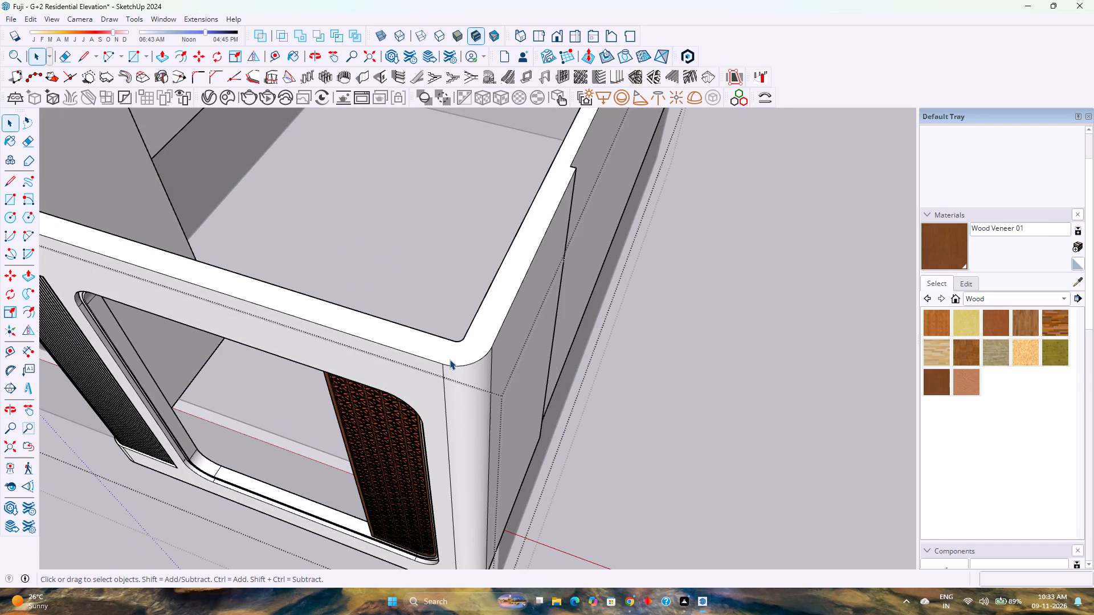
scroll(450, 359, down, 10)
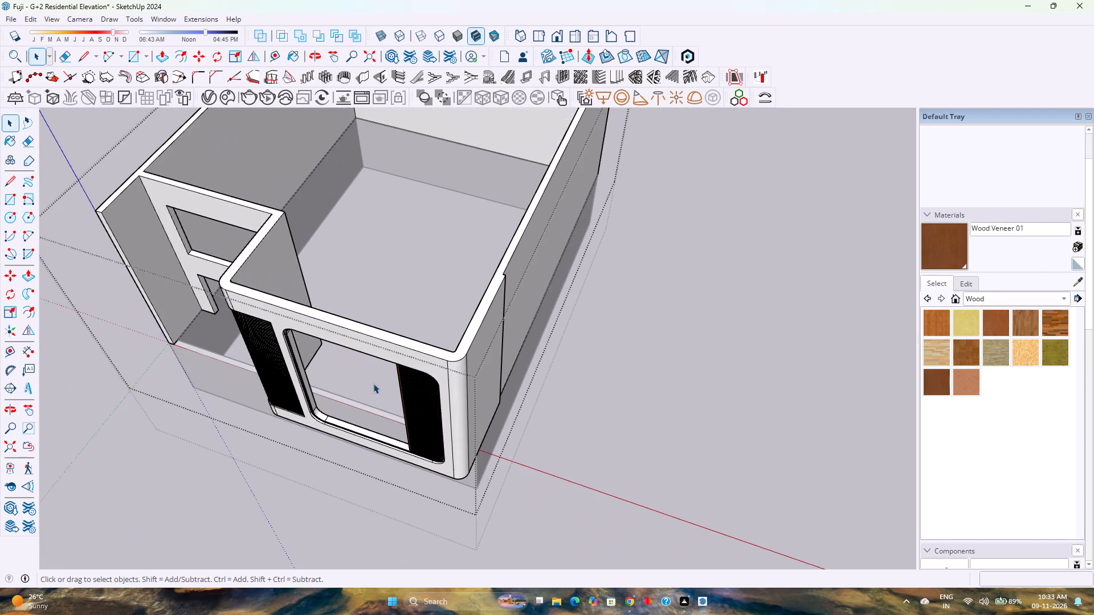
scroll(372, 384, up, 2)
middle_drag(264, 387, 404, 319)
scroll(409, 321, up, 1)
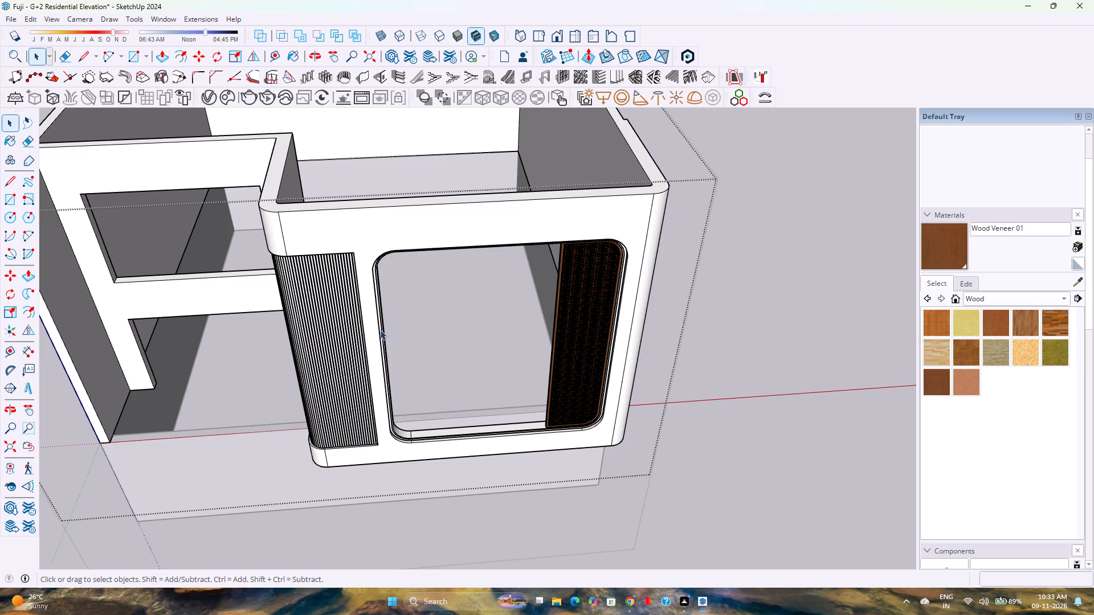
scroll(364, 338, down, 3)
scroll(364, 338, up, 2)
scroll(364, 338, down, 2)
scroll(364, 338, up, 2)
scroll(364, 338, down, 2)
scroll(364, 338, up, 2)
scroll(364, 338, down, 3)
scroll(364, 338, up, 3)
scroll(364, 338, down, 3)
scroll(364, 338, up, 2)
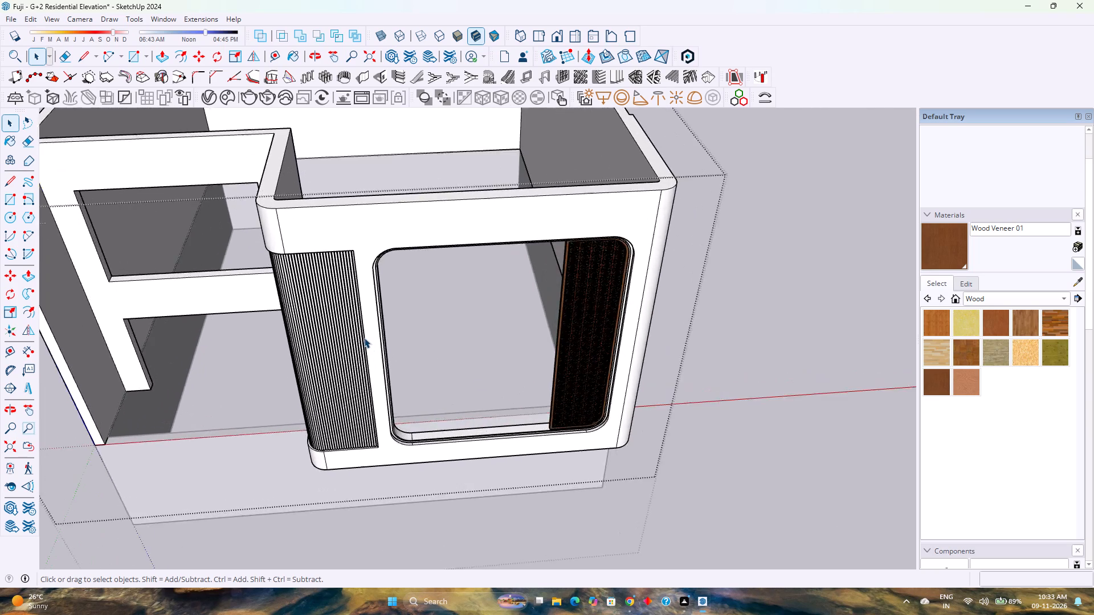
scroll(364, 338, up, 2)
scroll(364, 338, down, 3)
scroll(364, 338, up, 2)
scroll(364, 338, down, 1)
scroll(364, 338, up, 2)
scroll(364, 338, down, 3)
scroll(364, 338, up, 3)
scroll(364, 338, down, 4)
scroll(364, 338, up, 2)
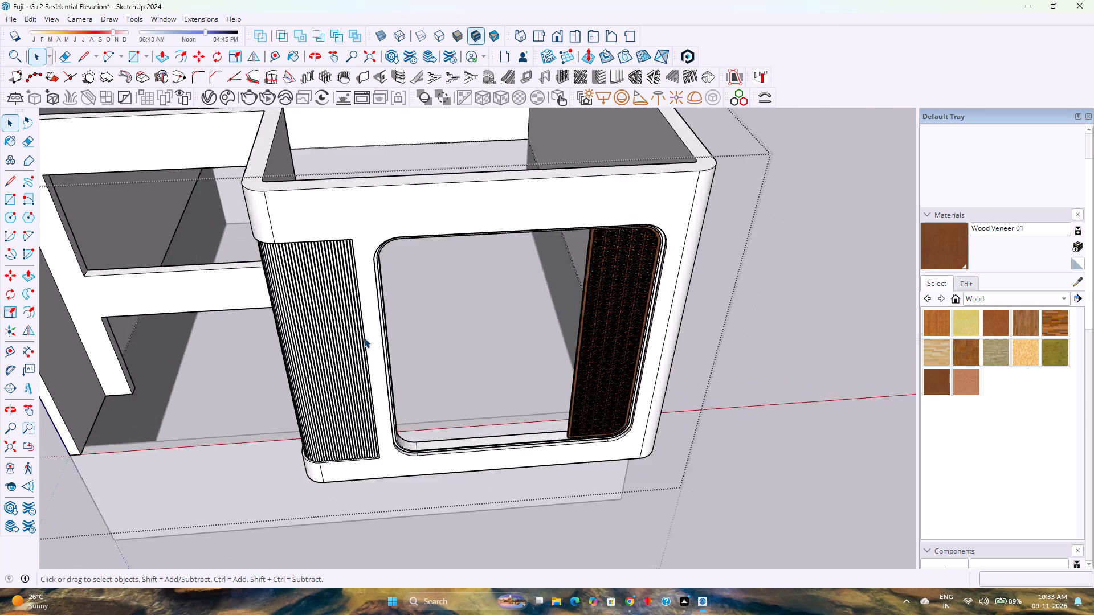
Paint the fluted corner panel beside the rounded window with the Wood Veneer 01 material.
scroll(364, 338, up, 1)
scroll(364, 338, down, 4)
scroll(343, 388, up, 7)
click(342, 387)
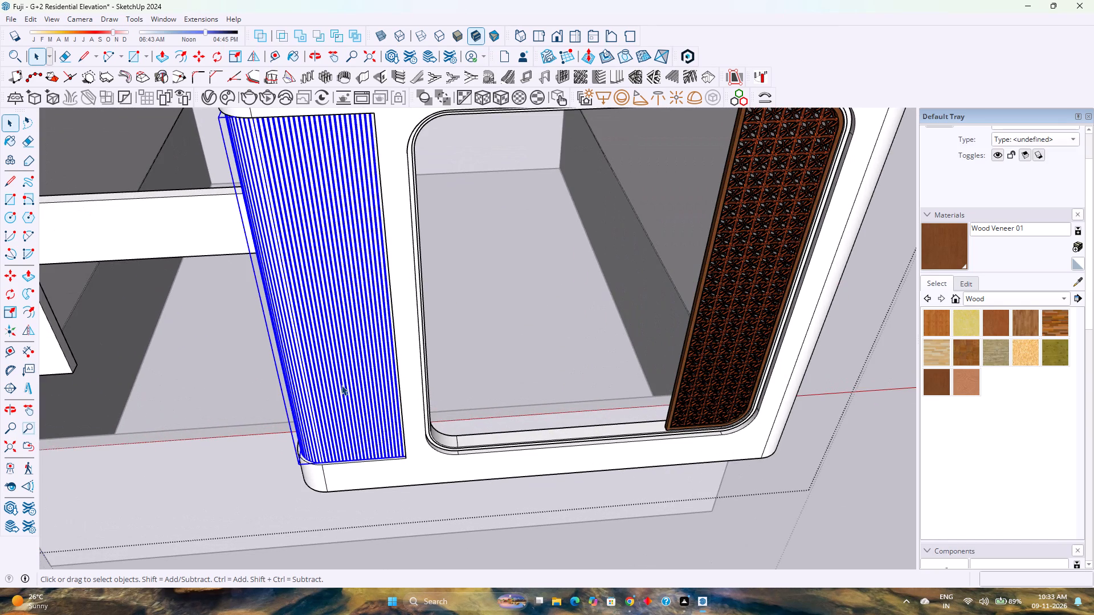
click(958, 253)
click(348, 306)
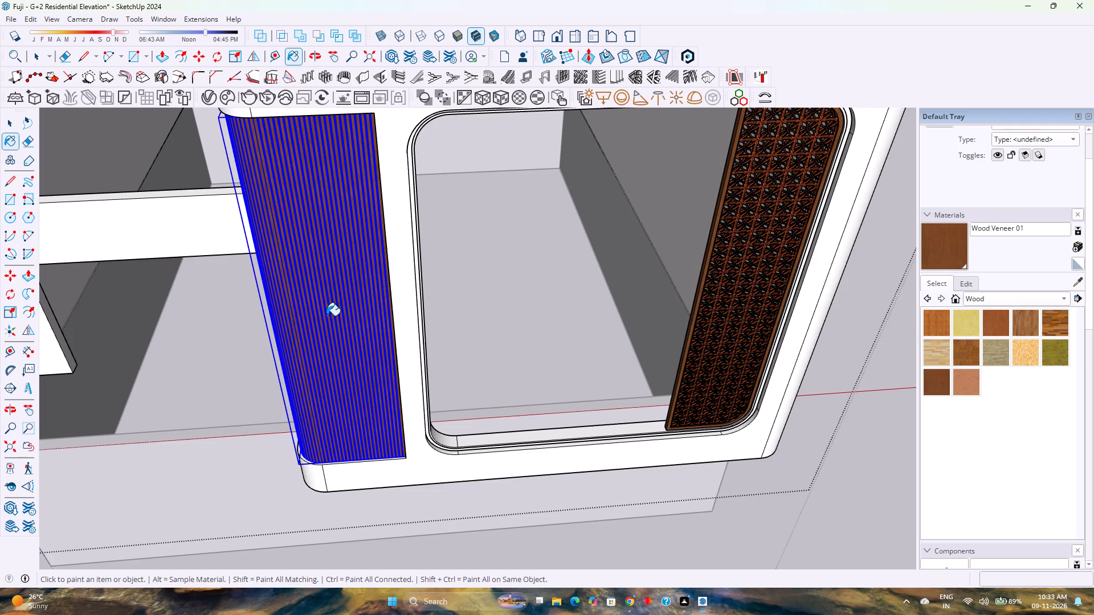
middle_drag(447, 297, 671, 256)
middle_click(671, 256)
scroll(651, 259, down, 8)
key(space)
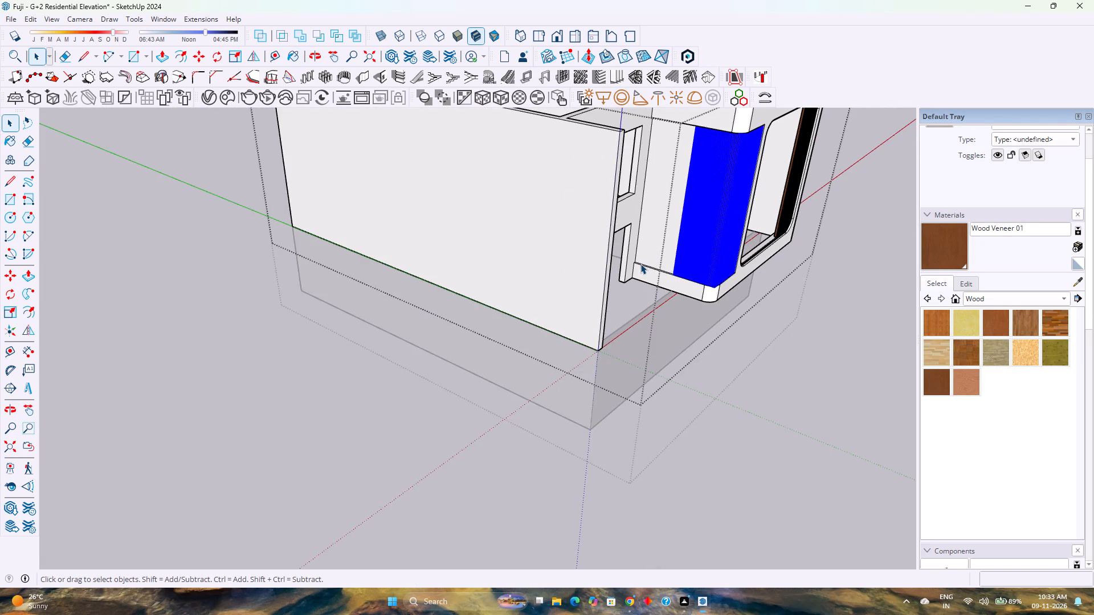
key(Escape)
Examine the veneered slats up close around the window block's rounded corner and along both sides.
scroll(640, 264, down, 3)
scroll(778, 276, up, 8)
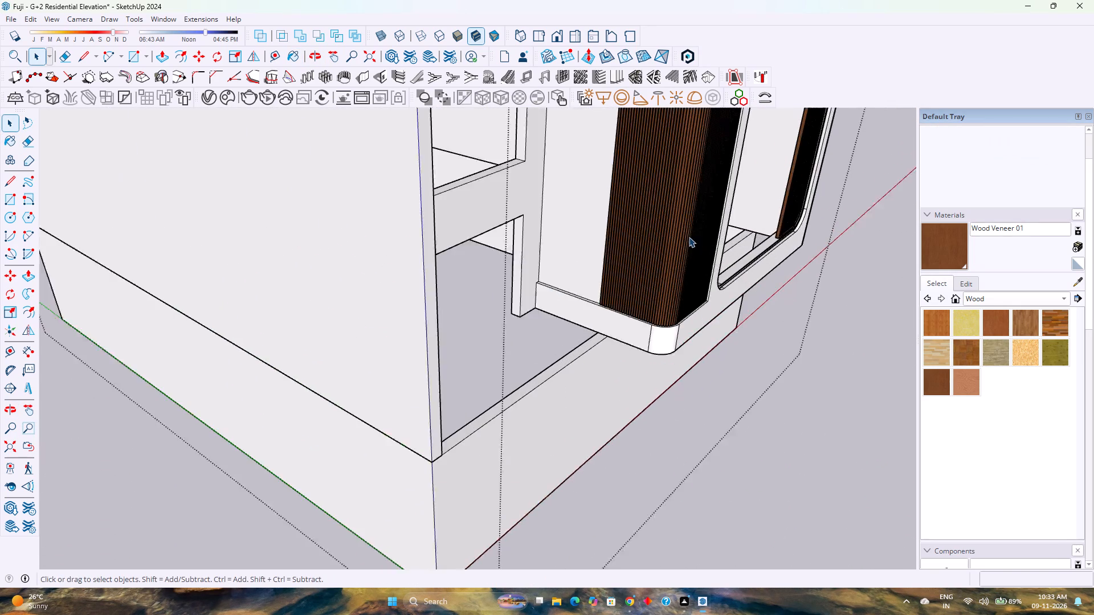
scroll(689, 237, up, 11)
shift+middle_drag(687, 238, 636, 310)
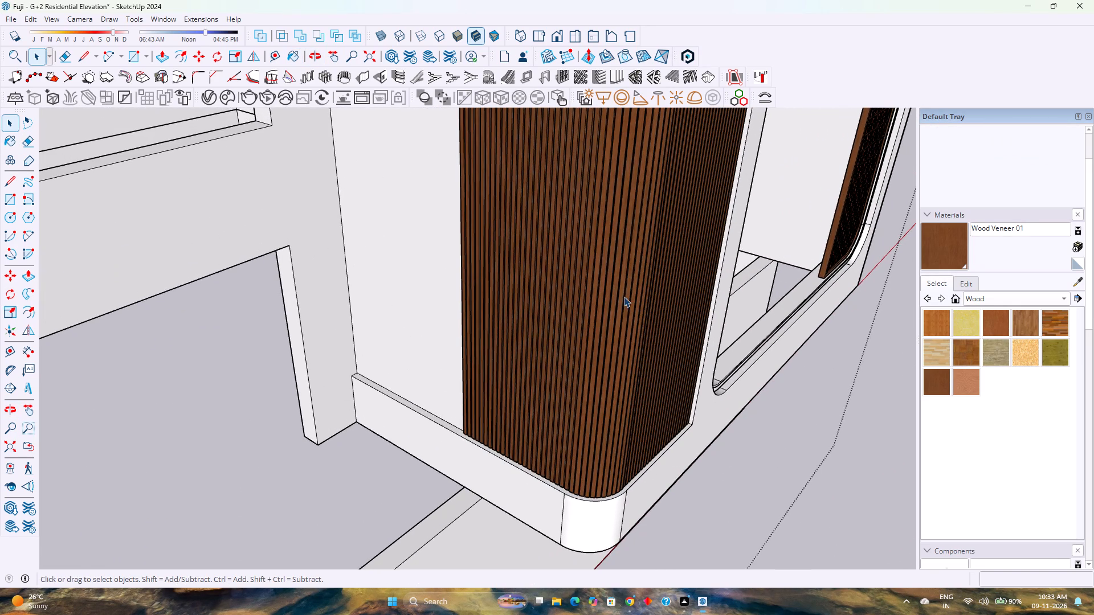
scroll(593, 315, up, 10)
middle_drag(583, 343, 733, 355)
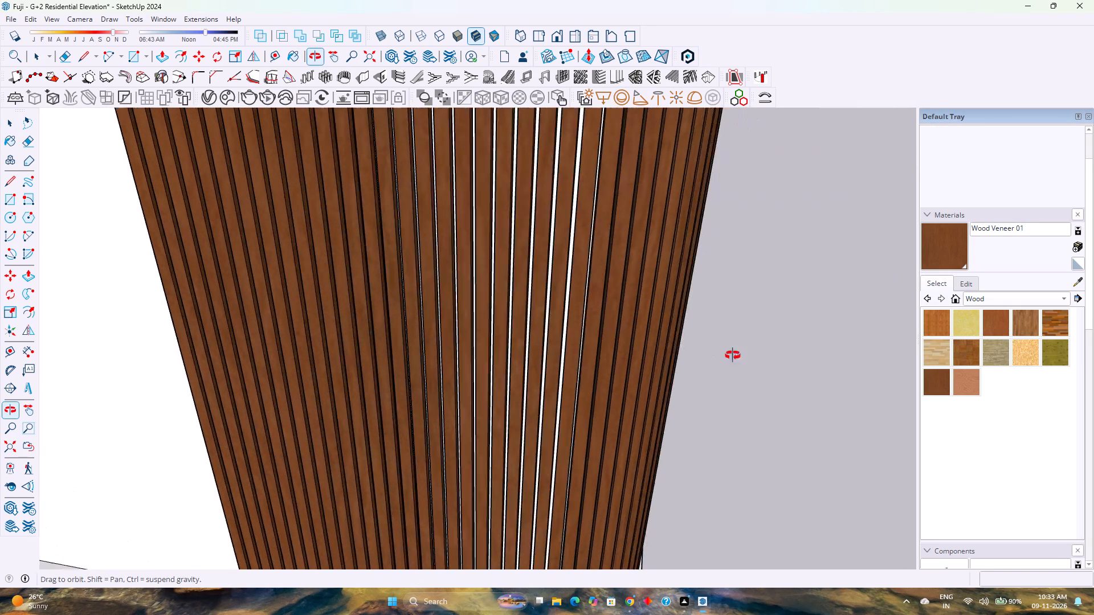
middle_drag(733, 355, 774, 348)
middle_drag(774, 348, 757, 345)
middle_drag(634, 338, 622, 338)
scroll(476, 327, down, 3)
middle_drag(522, 325, 316, 334)
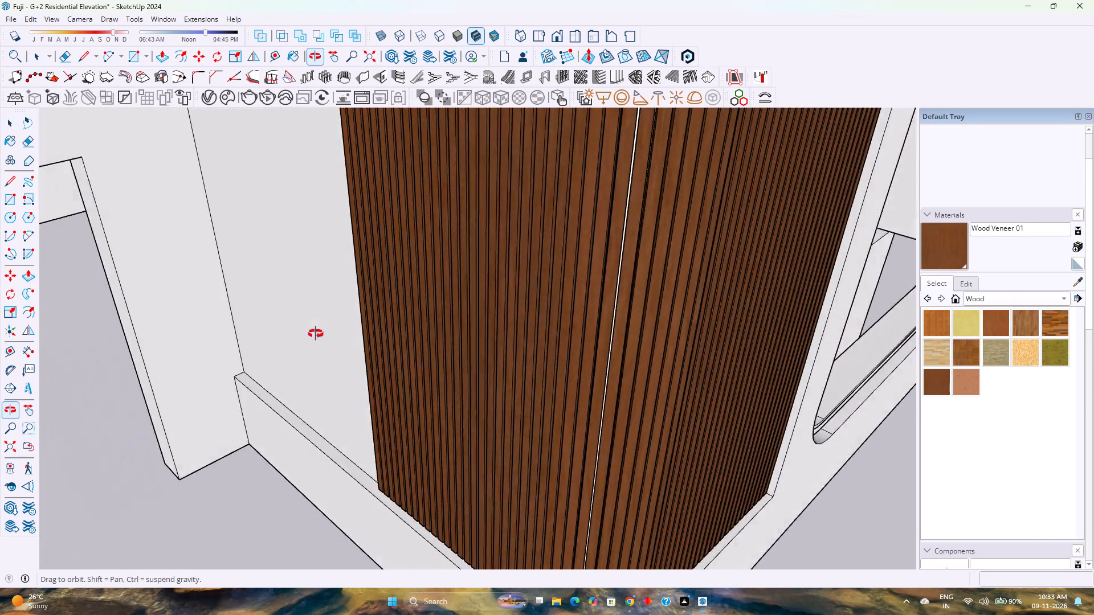
middle_drag(316, 334, 656, 329)
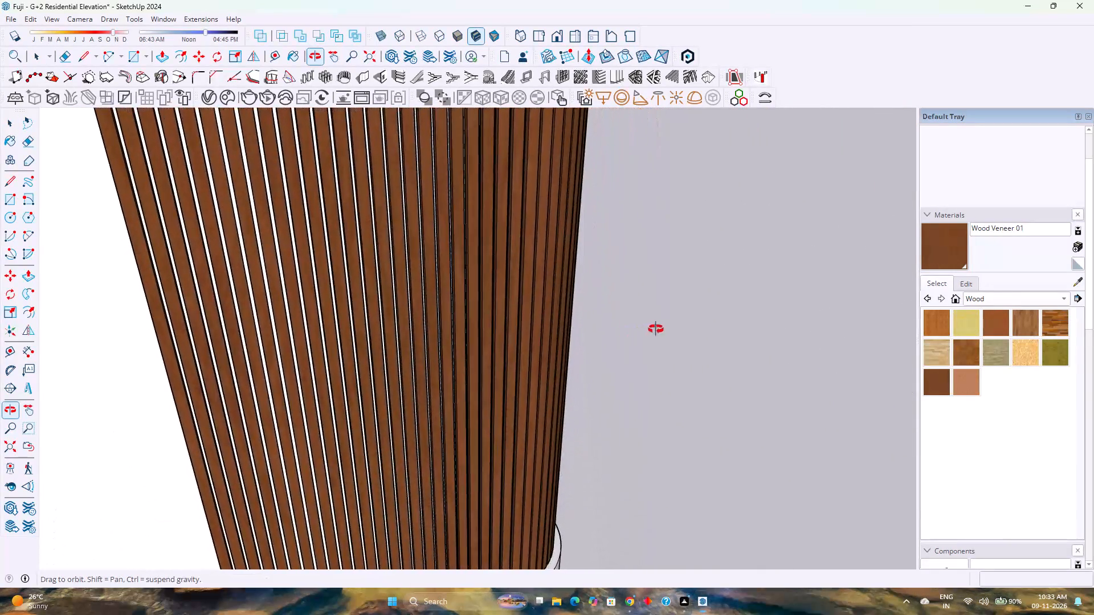
middle_drag(656, 329, 369, 354)
middle_drag(635, 345, 438, 346)
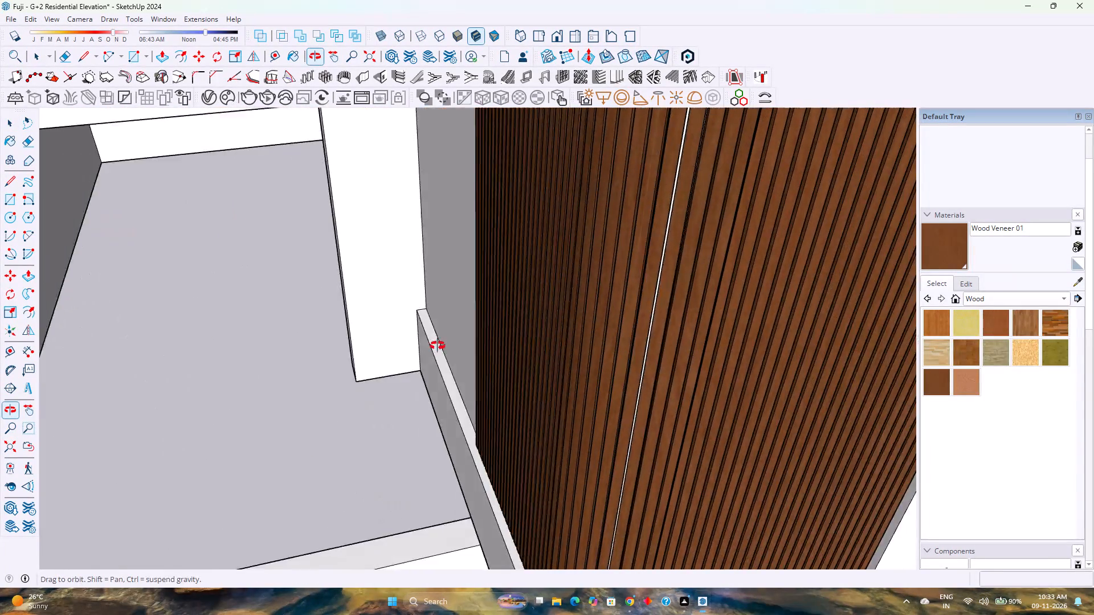
middle_drag(438, 346, 348, 340)
Examine the whole front with the veneered corner panel, entrance wall openings and rounded window.
scroll(360, 333, down, 6)
scroll(360, 333, up, 1)
middle_drag(479, 337, 557, 335)
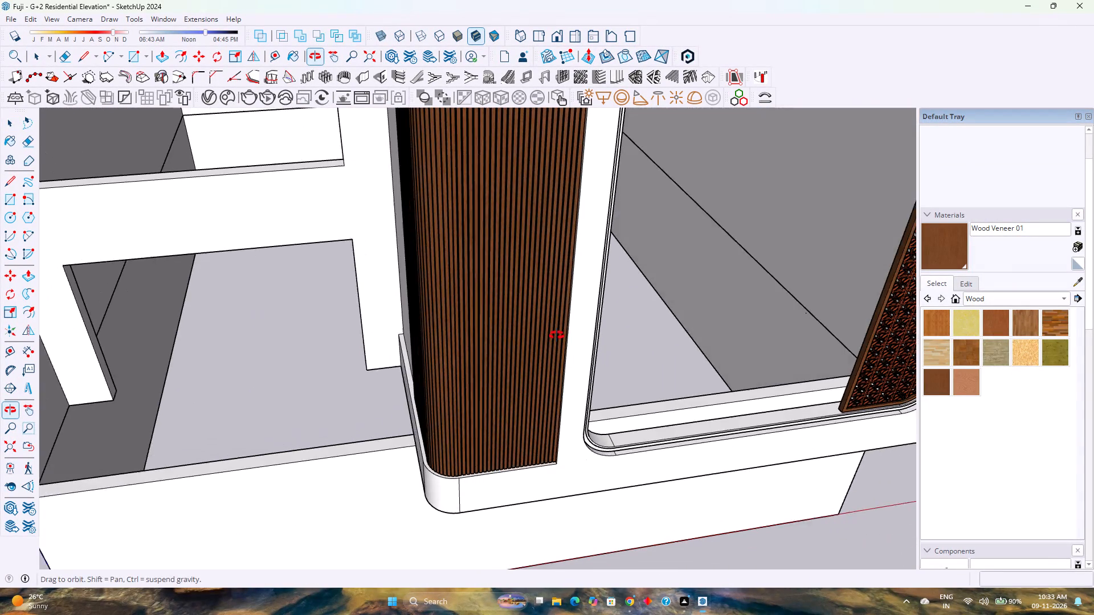
middle_drag(557, 335, 559, 334)
scroll(479, 319, down, 13)
scroll(483, 212, up, 3)
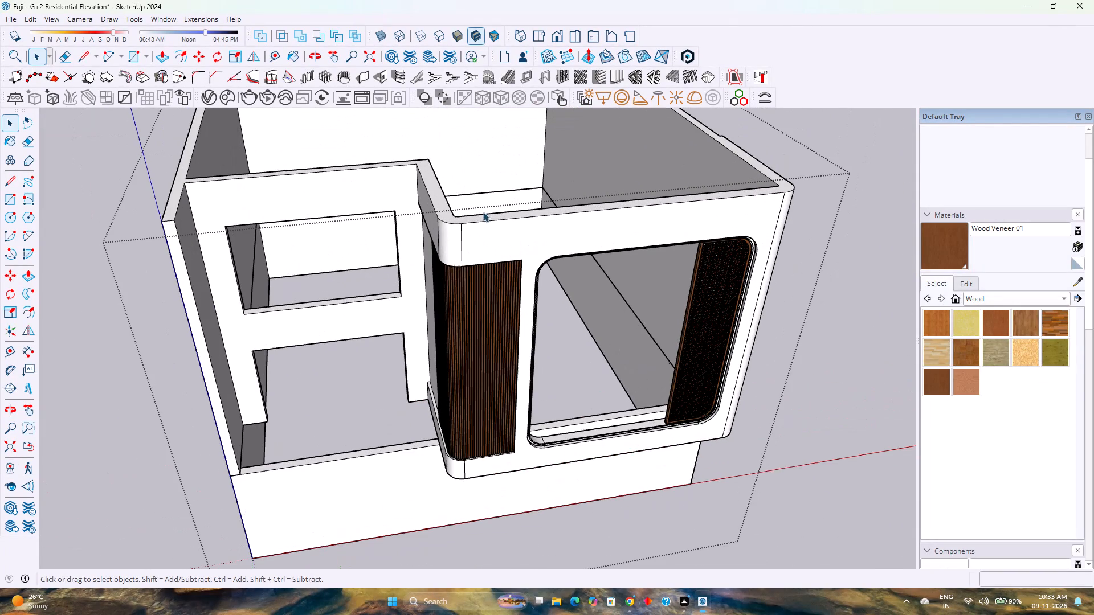
scroll(483, 212, up, 1)
scroll(419, 286, down, 1)
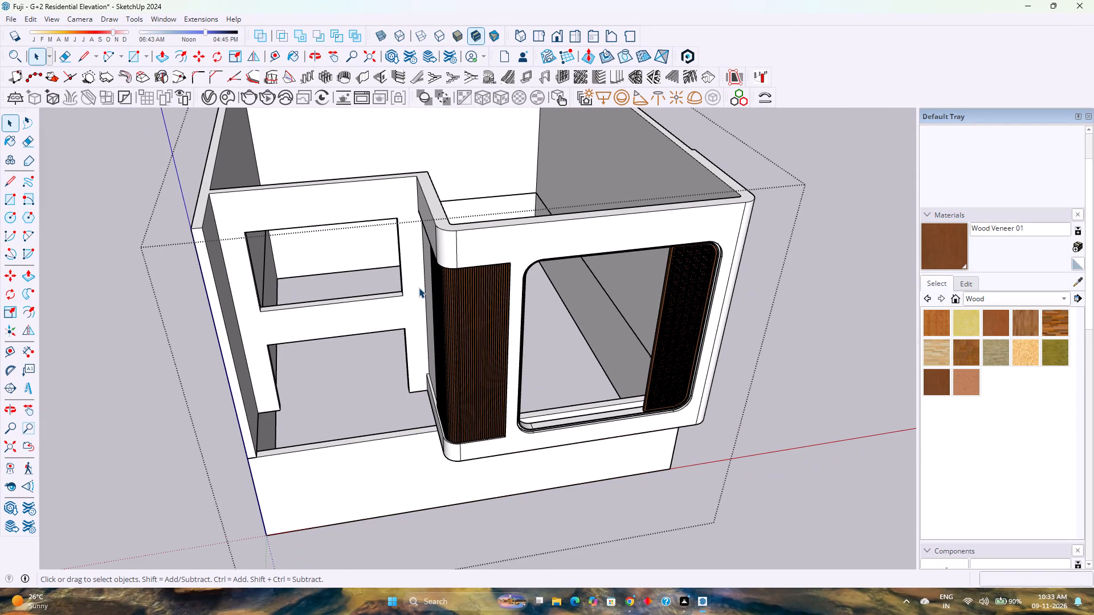
scroll(419, 288, down, 3)
scroll(420, 265, up, 4)
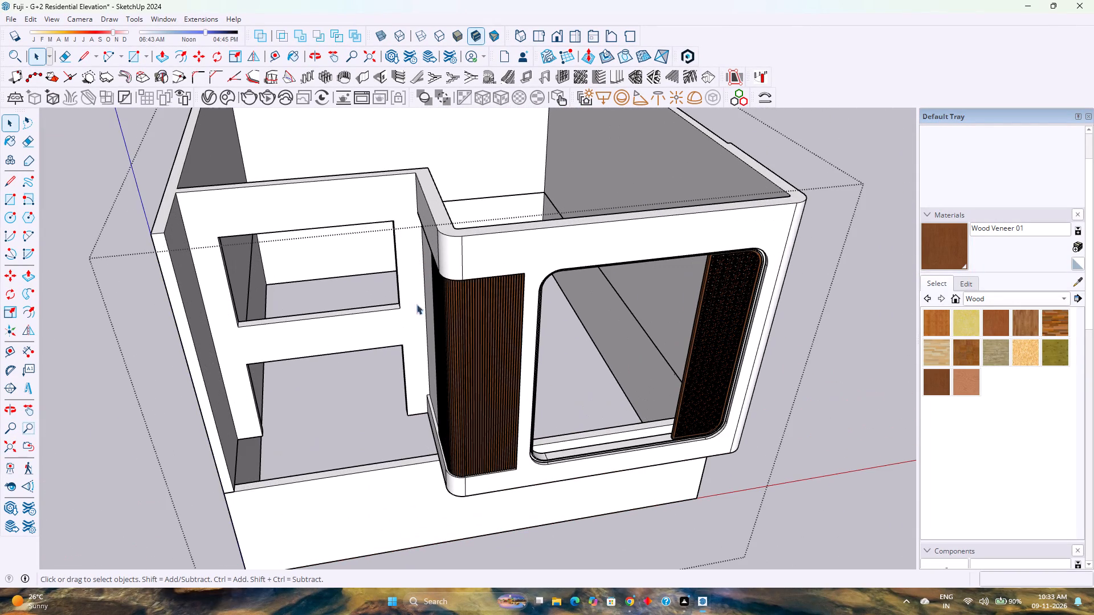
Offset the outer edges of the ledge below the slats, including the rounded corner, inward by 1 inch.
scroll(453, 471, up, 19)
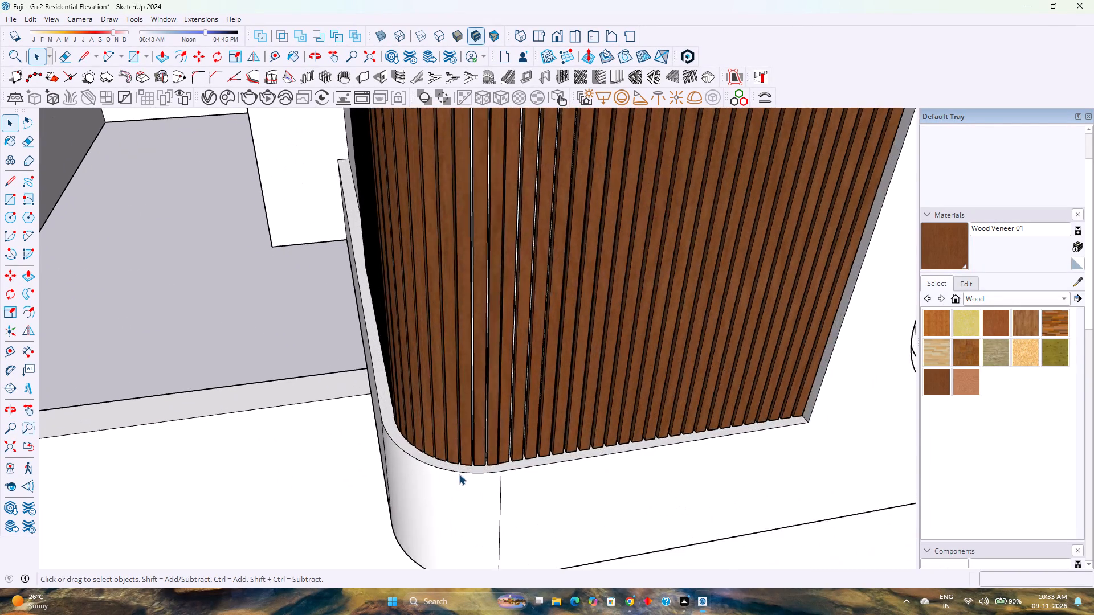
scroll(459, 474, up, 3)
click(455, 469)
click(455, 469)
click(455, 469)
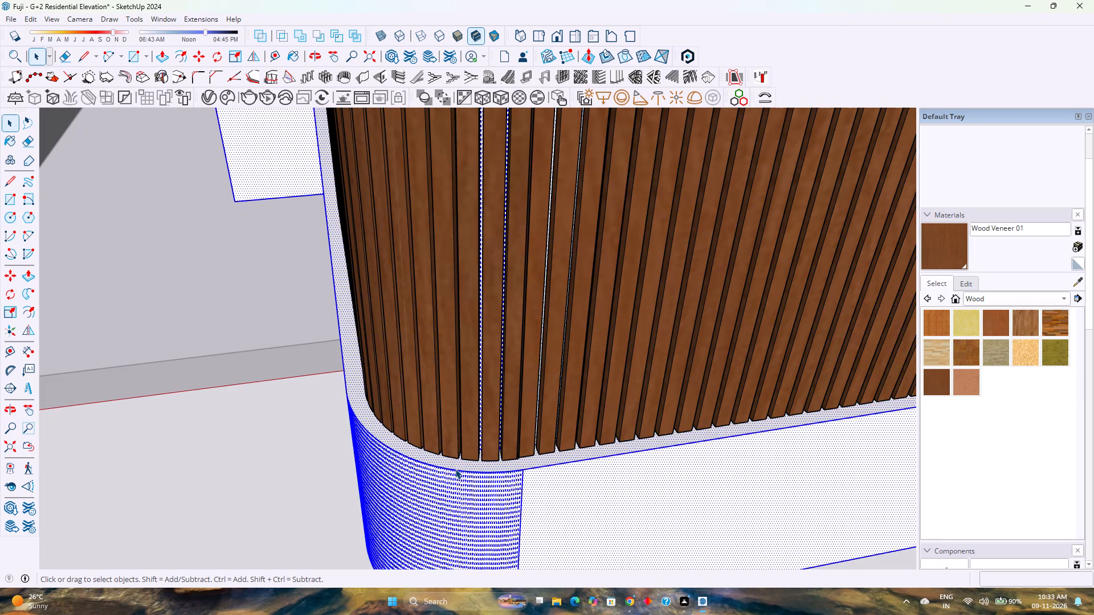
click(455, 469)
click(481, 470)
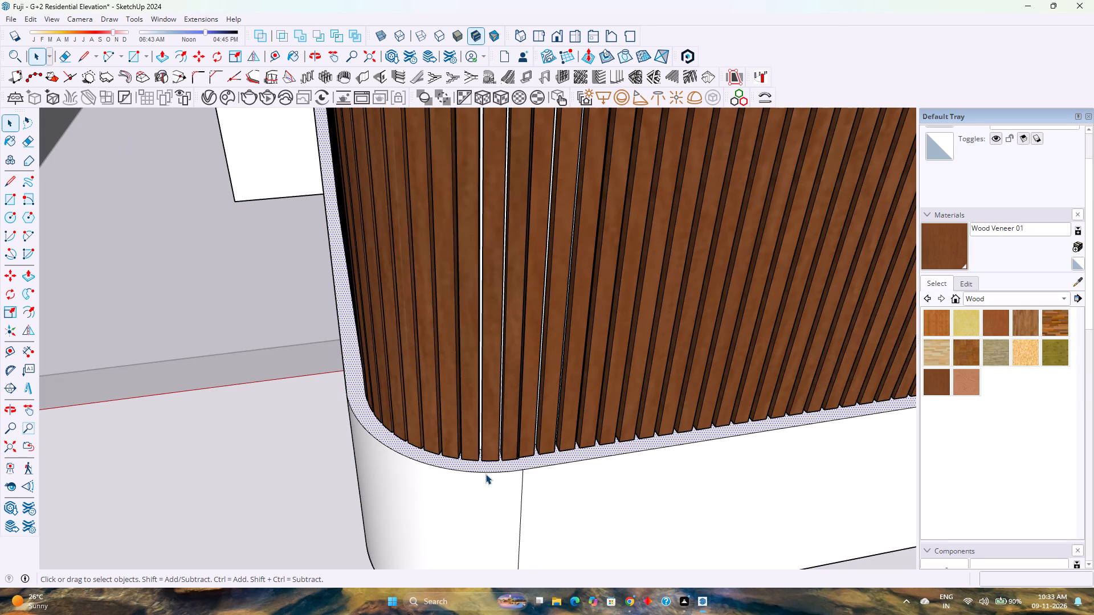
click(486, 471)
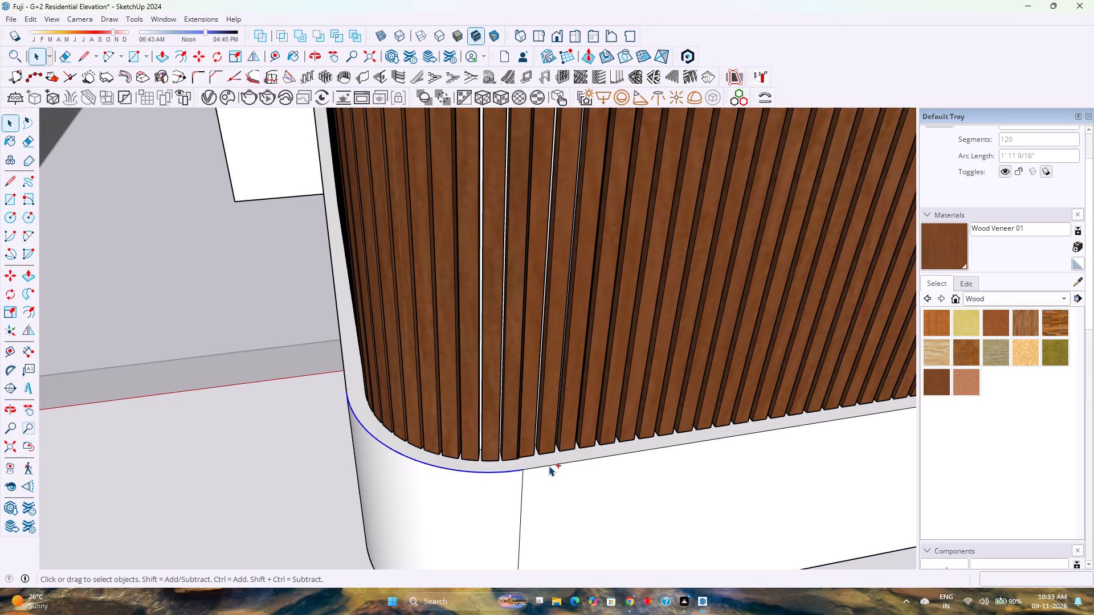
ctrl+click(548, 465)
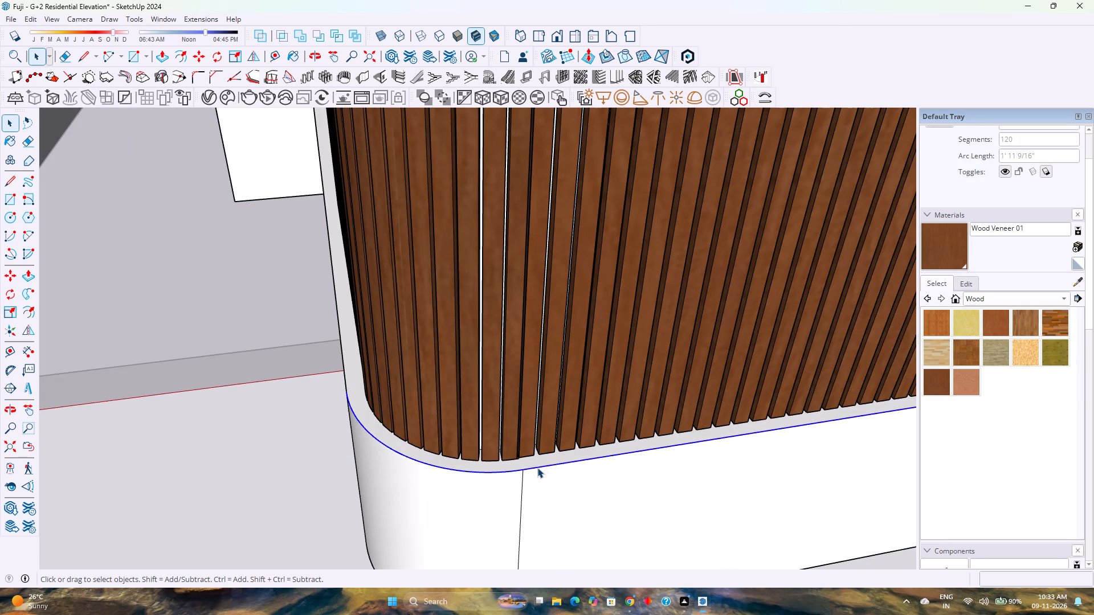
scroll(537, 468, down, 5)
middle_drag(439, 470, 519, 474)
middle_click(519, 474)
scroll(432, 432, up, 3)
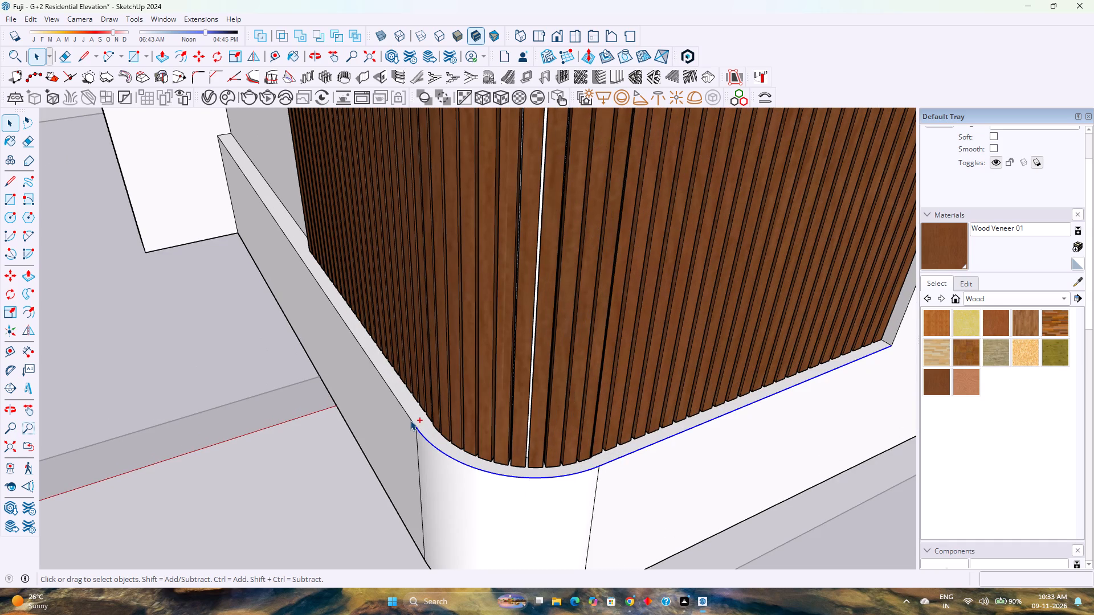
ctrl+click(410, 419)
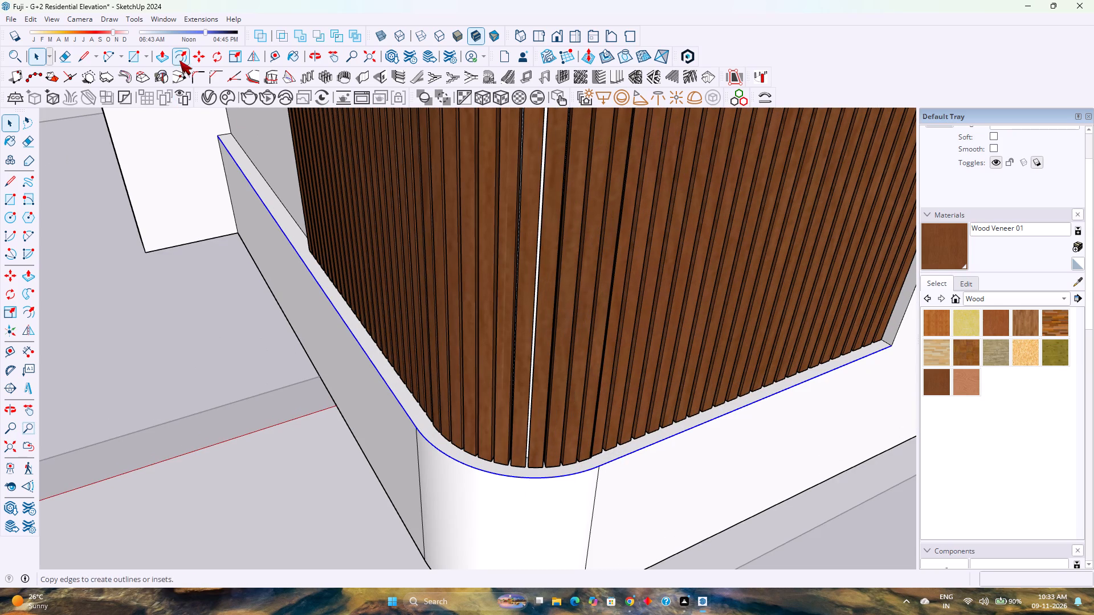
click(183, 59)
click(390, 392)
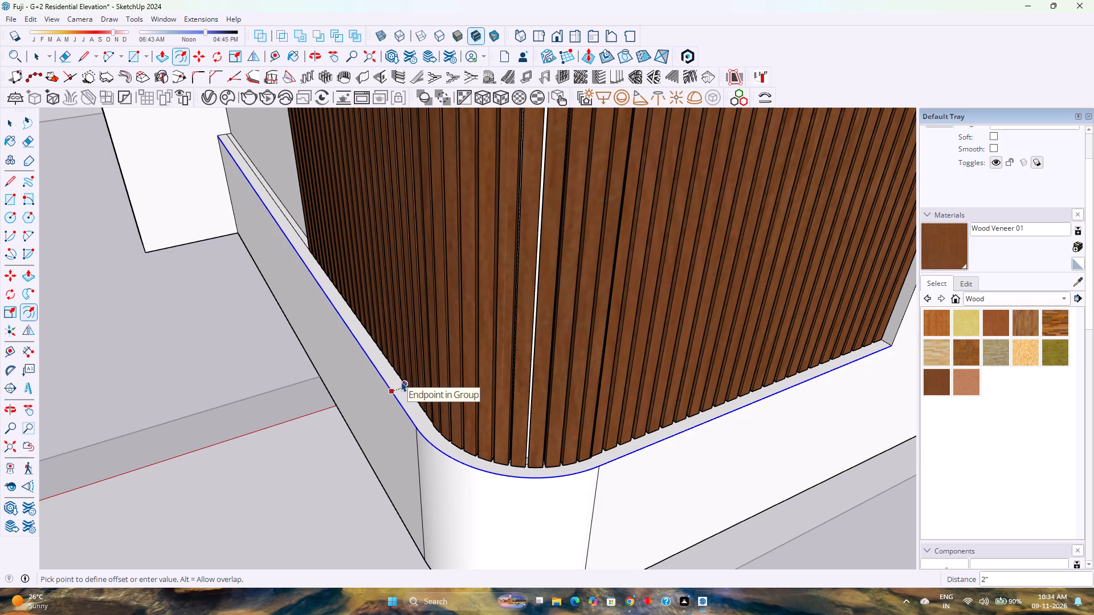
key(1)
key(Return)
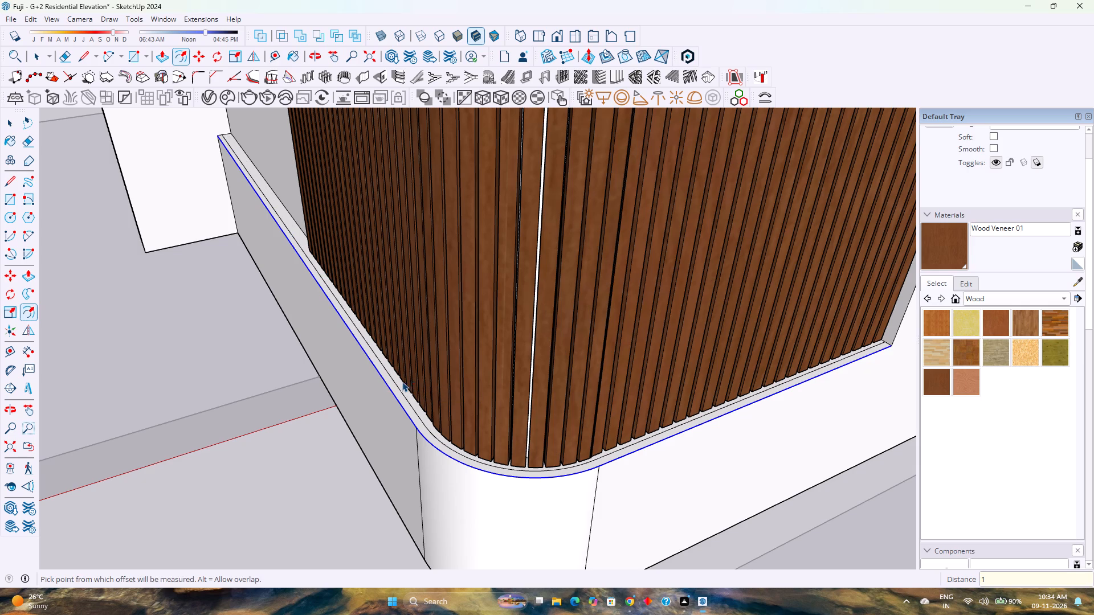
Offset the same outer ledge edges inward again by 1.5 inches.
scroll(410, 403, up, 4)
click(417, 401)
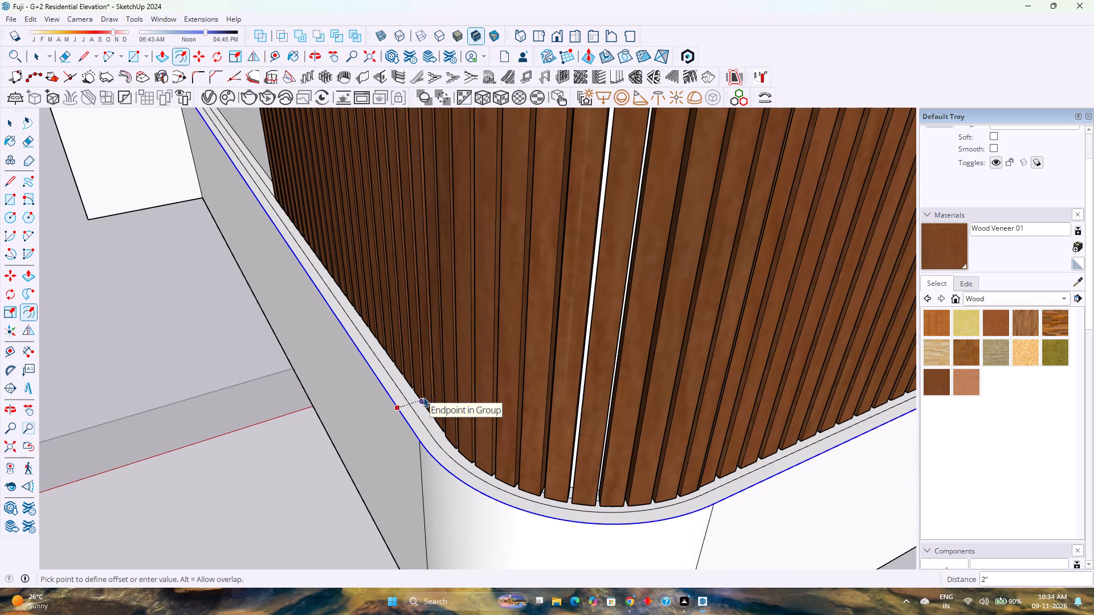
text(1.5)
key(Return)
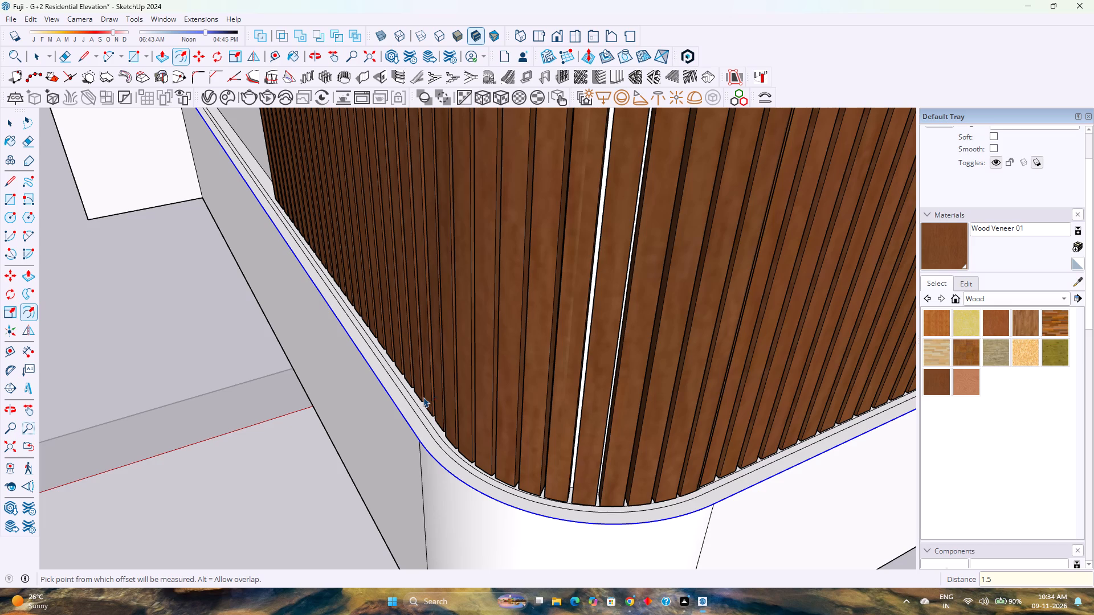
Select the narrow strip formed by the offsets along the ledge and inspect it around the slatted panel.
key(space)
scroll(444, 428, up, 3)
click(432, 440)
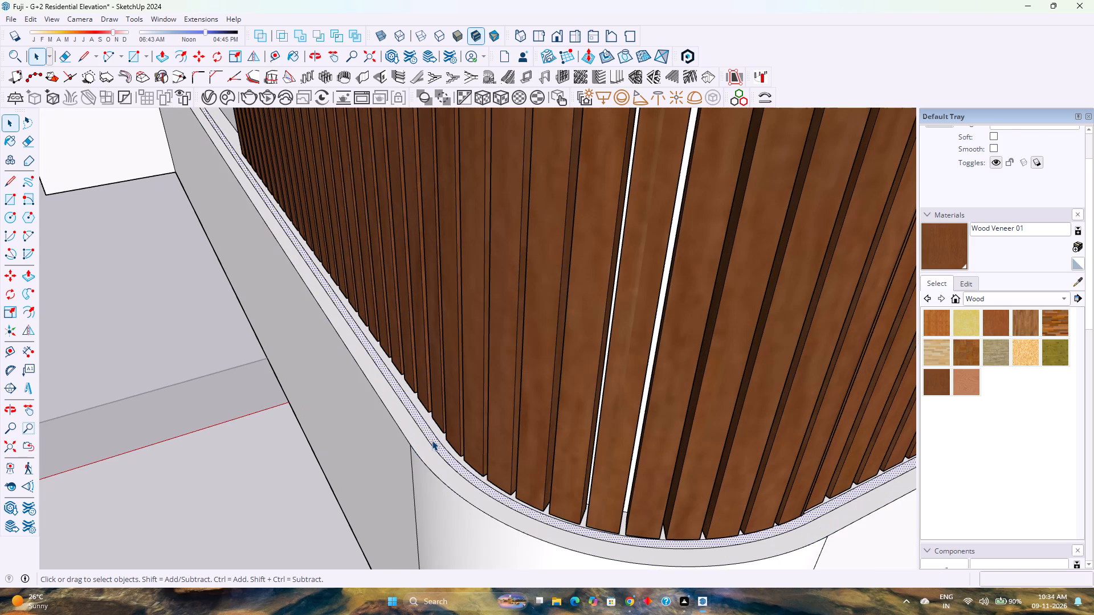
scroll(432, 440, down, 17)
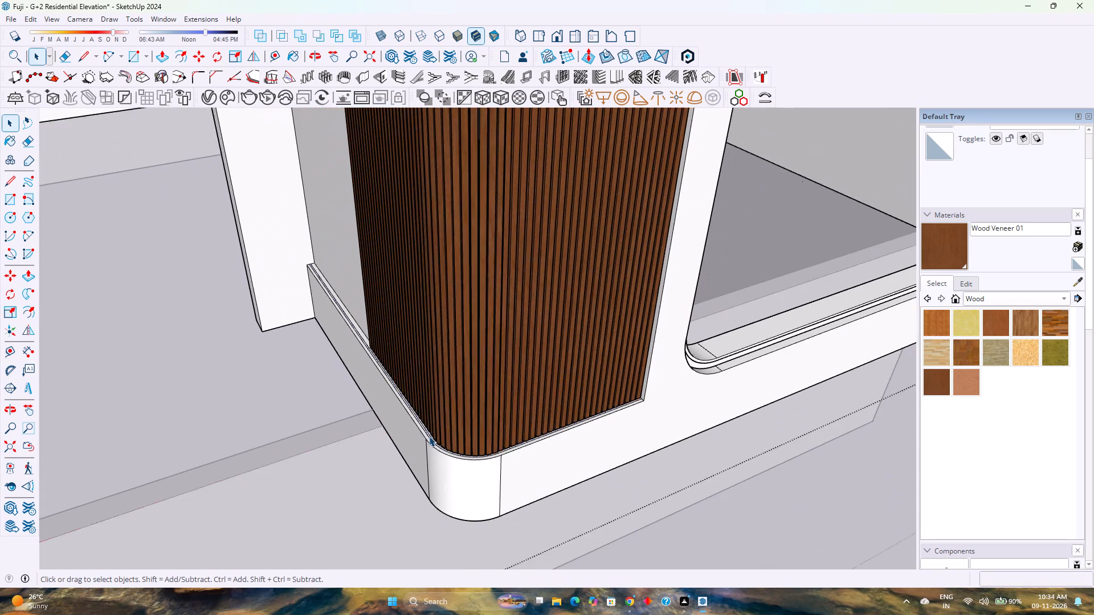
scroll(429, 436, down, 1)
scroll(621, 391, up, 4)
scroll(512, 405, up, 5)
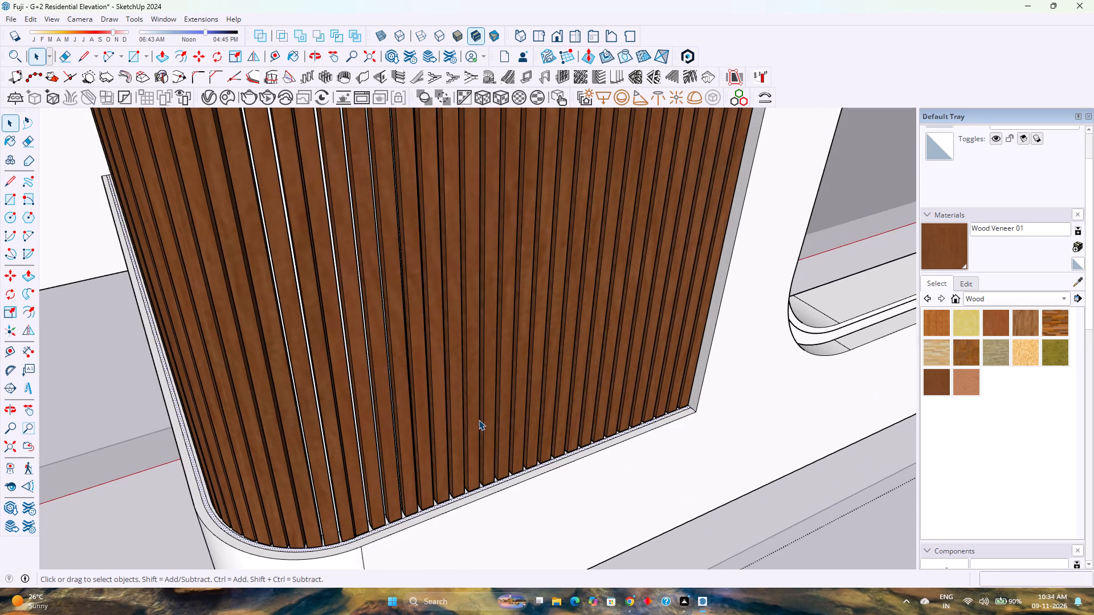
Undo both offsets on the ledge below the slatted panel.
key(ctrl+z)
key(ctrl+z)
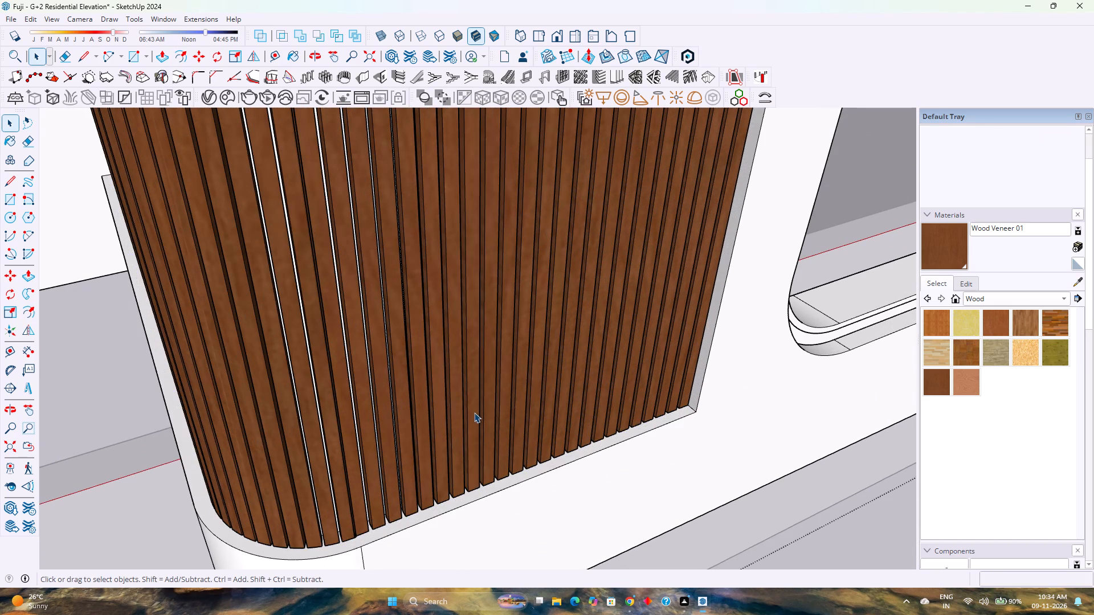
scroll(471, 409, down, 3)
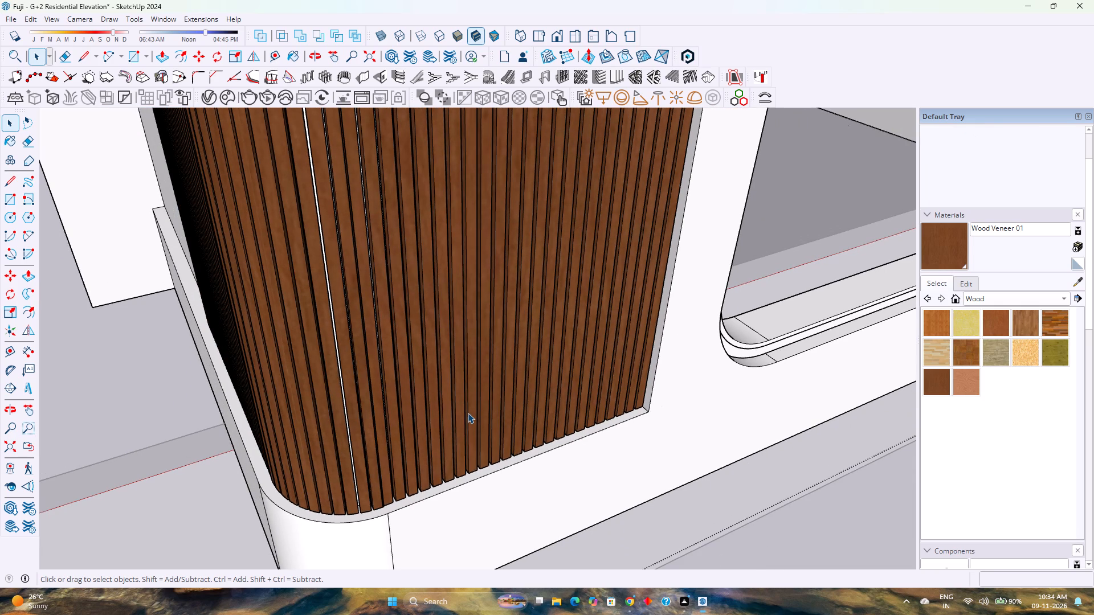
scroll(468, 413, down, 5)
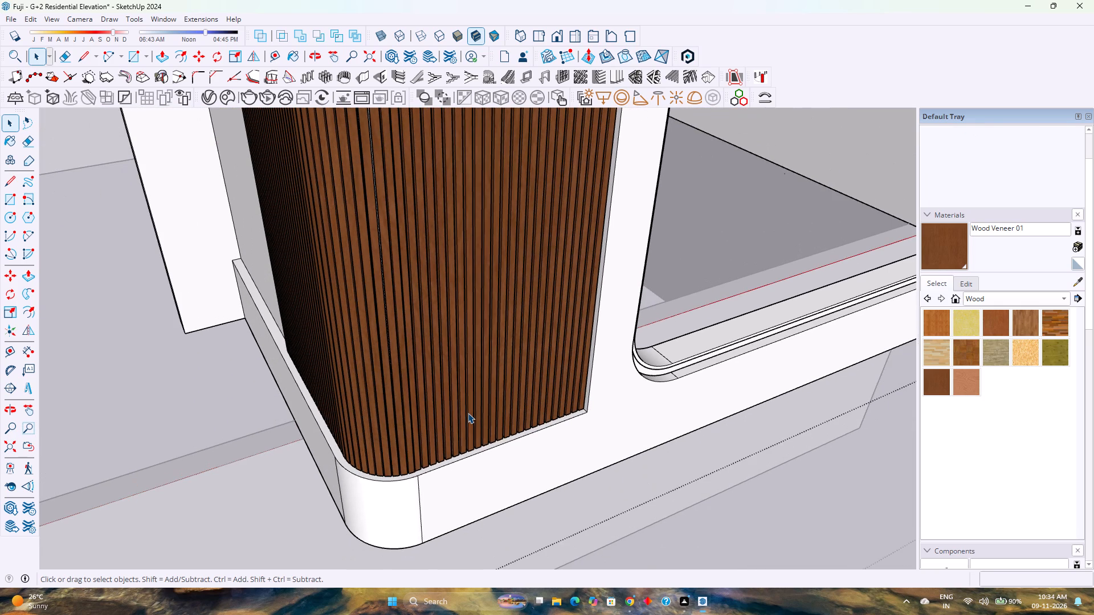
Open the curved slat component at the panel's rounded corner and delete the stray vertical edge at its end beside the flat slats.
scroll(468, 413, down, 8)
scroll(459, 413, up, 3)
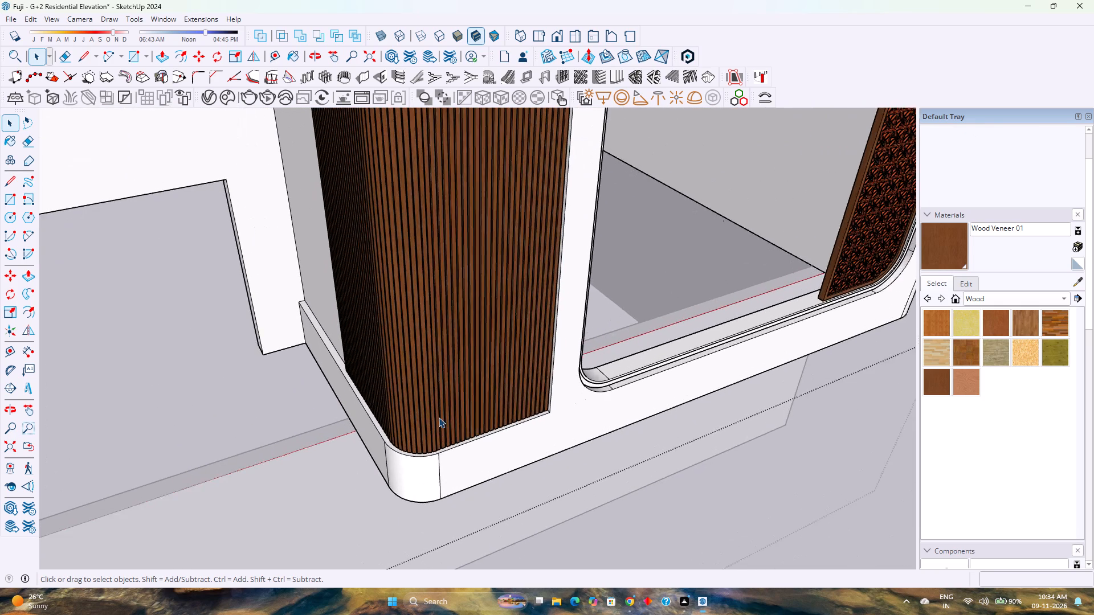
scroll(436, 419, up, 3)
scroll(406, 457, up, 7)
middle_drag(417, 468, 416, 577)
middle_click(415, 577)
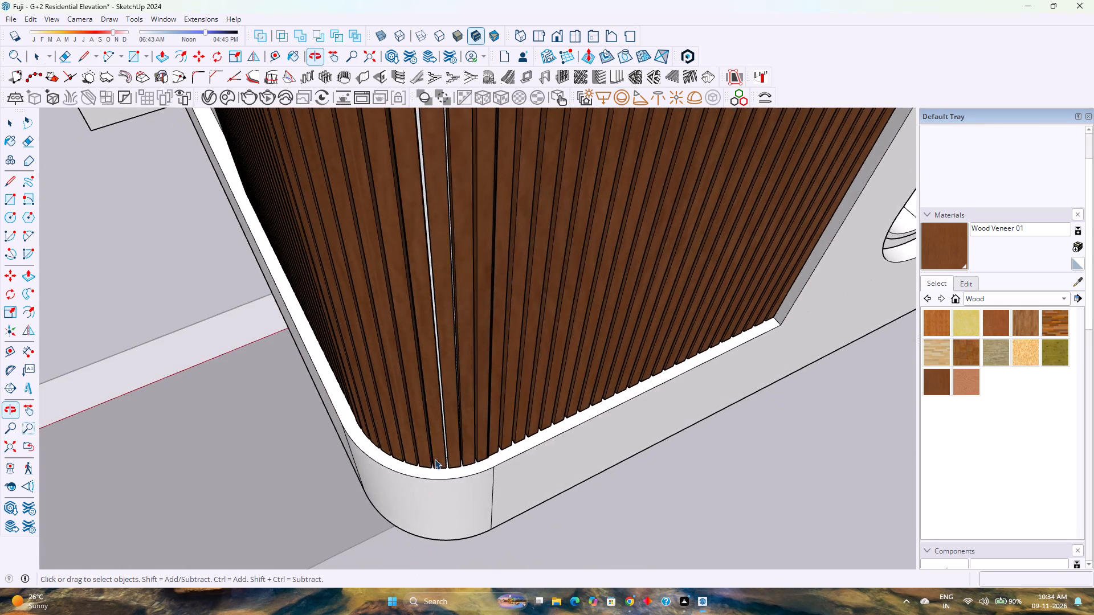
scroll(438, 454, up, 6)
middle_drag(480, 464, 307, 471)
scroll(408, 454, up, 5)
scroll(466, 466, up, 3)
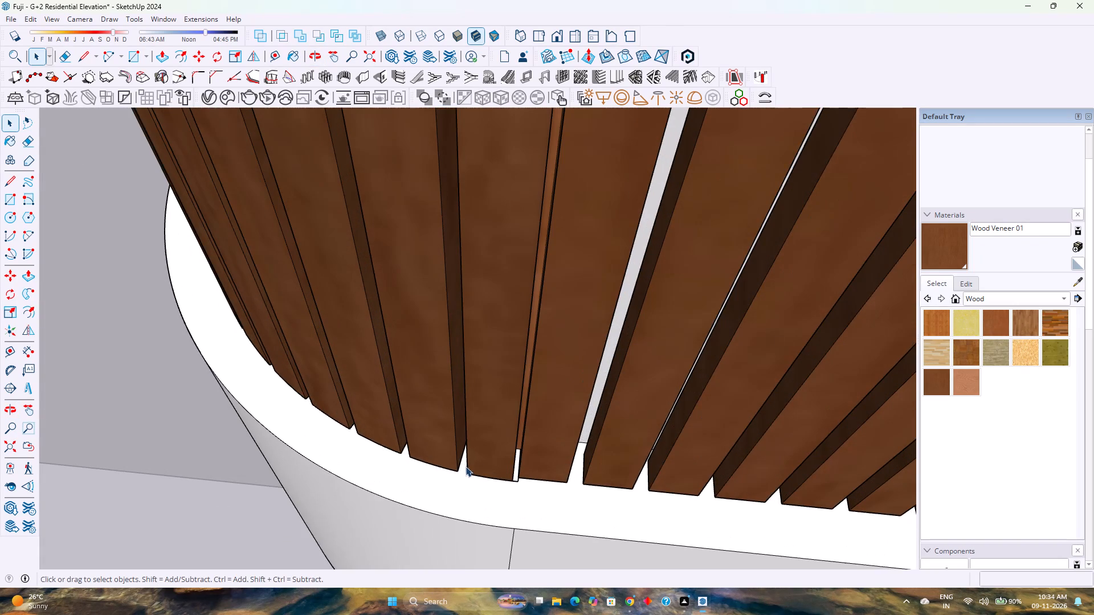
double_click(484, 462)
scroll(489, 461, up, 4)
click(493, 461)
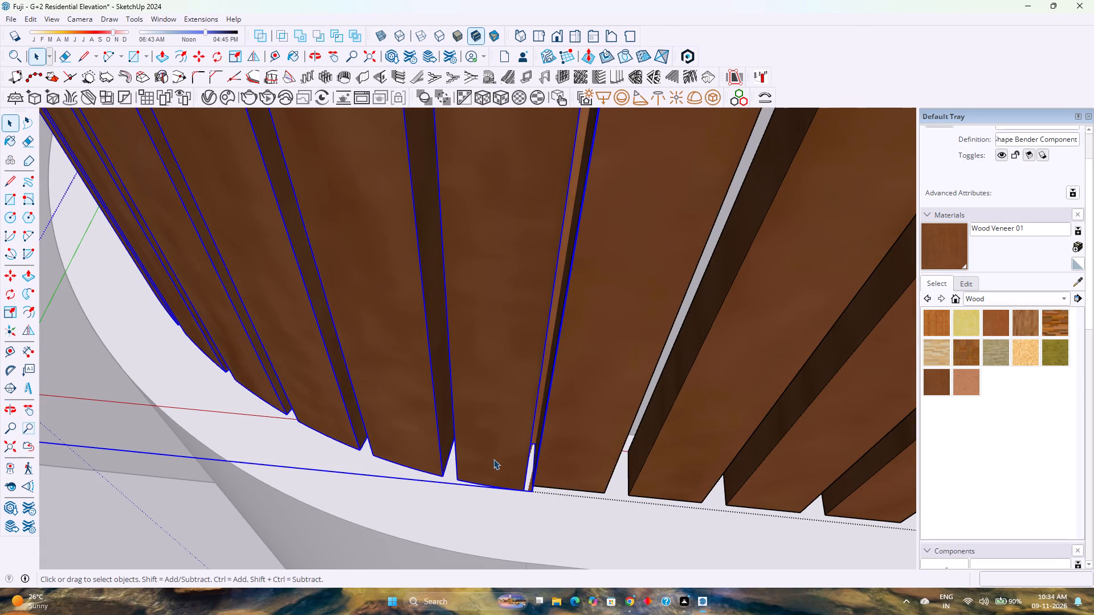
double_click(493, 459)
scroll(510, 476, up, 3)
click(542, 478)
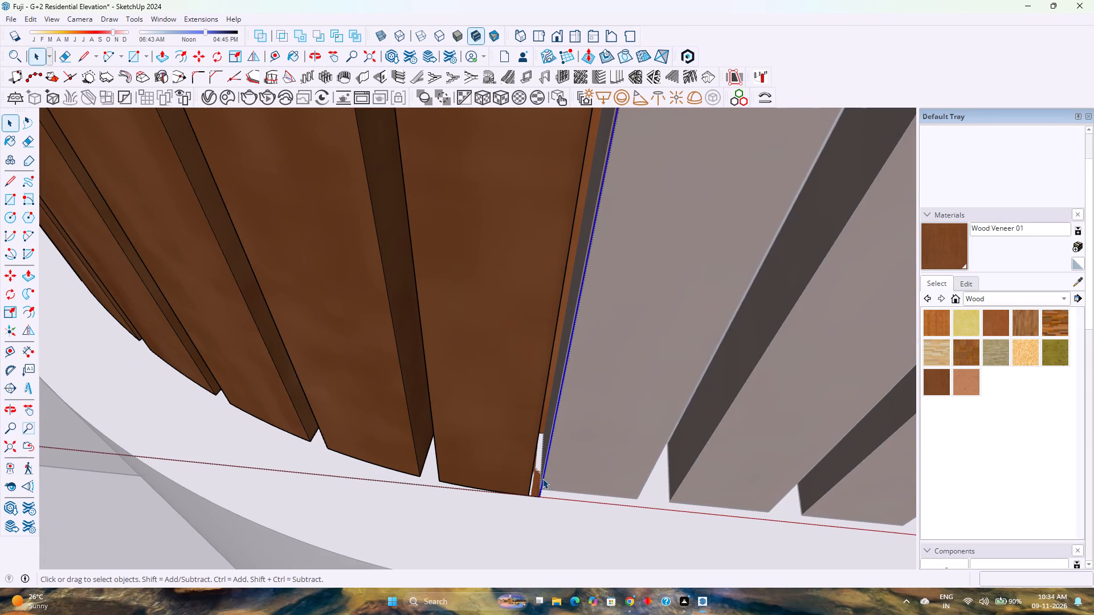
key(Delete)
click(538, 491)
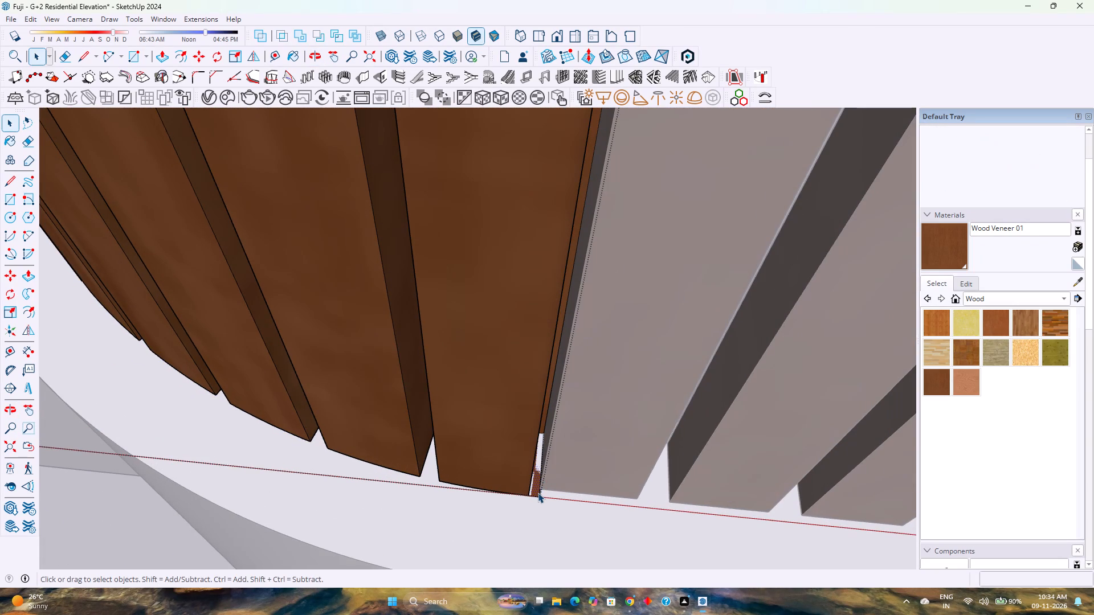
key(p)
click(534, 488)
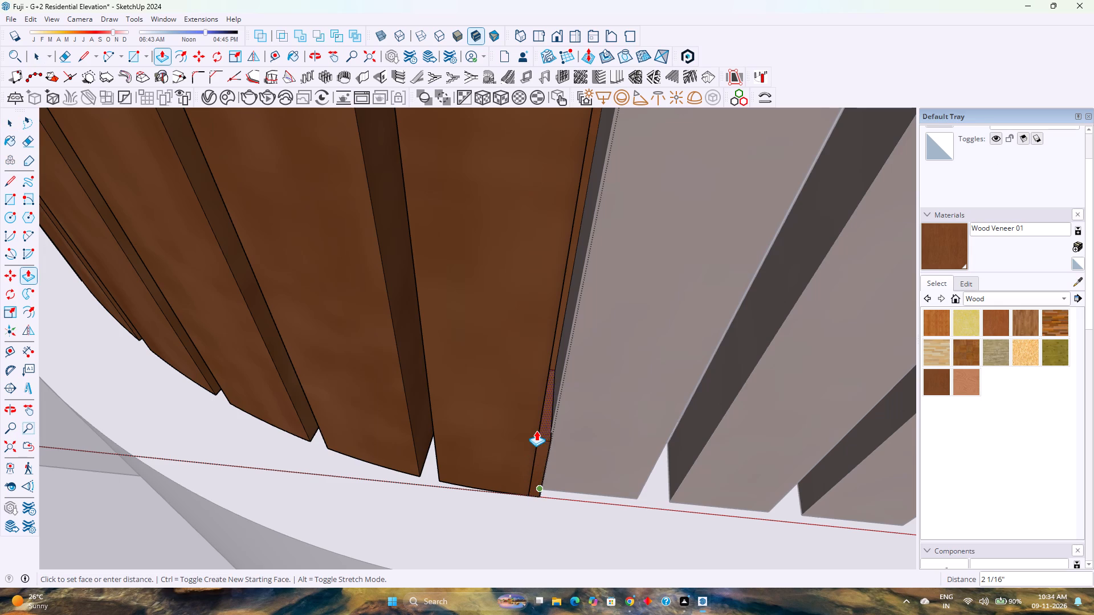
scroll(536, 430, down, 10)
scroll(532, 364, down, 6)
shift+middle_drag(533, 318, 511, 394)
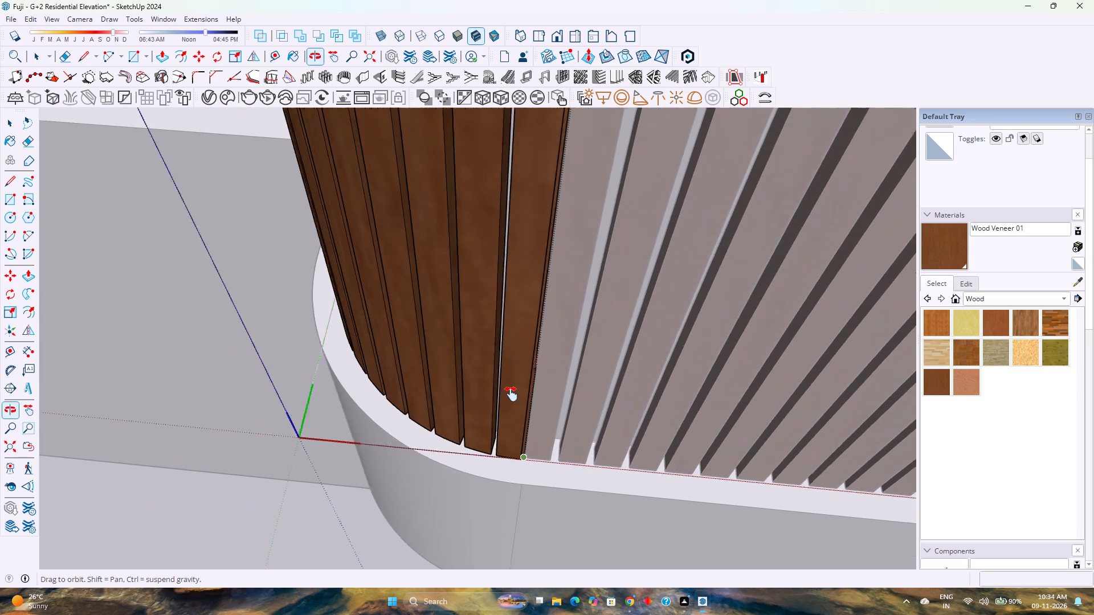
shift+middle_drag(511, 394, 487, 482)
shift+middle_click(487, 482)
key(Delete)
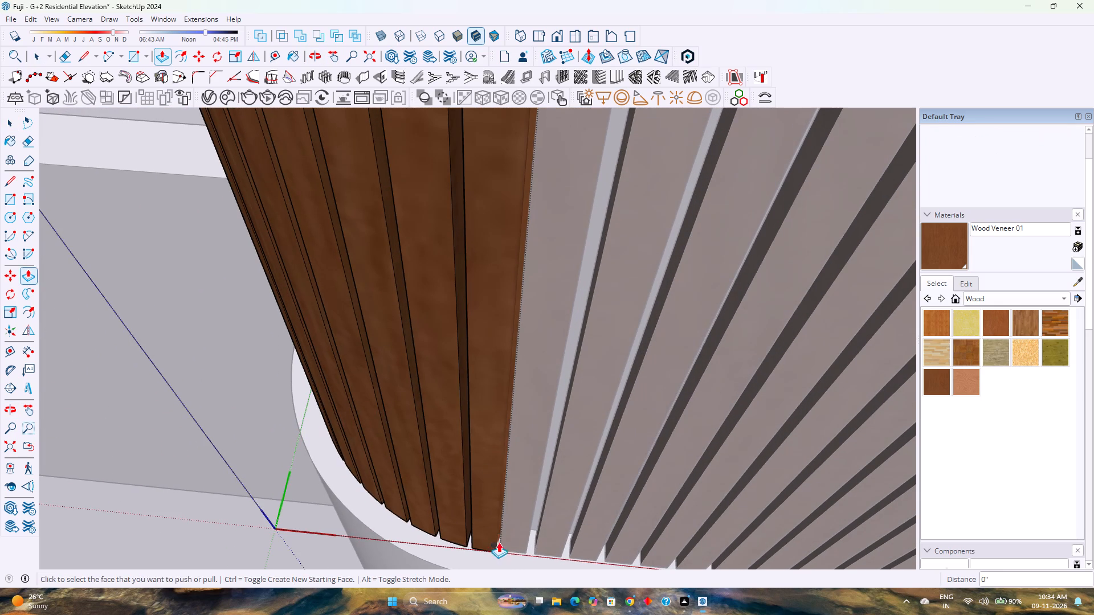
Erase the sliver slat piece and its leftover edges from the end of the curved slat component, beside the first flat slat.
scroll(499, 543, up, 13)
key(e)
click(501, 547)
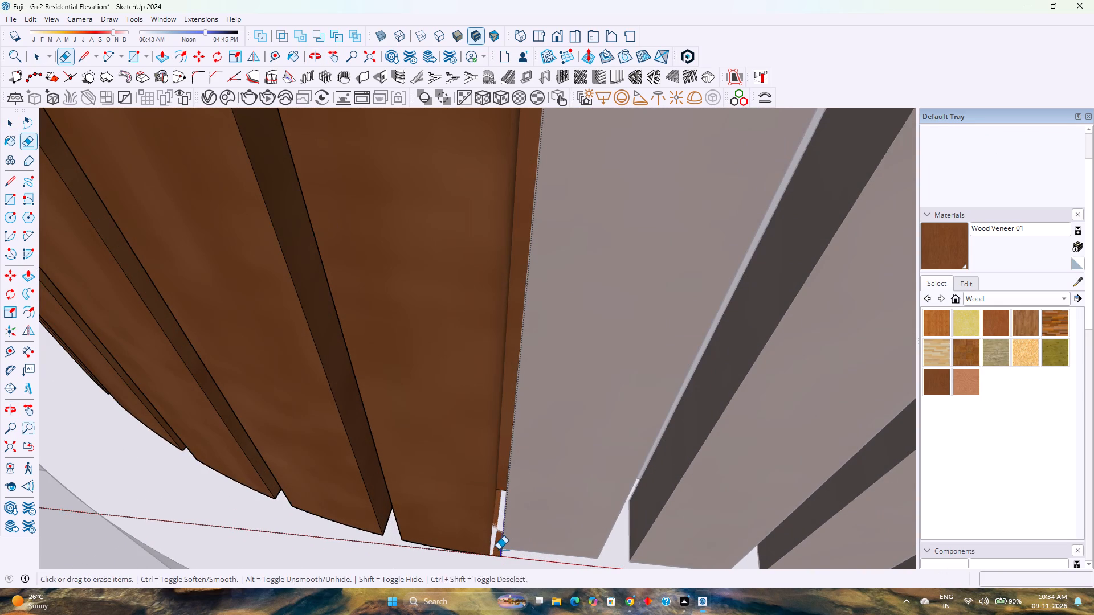
click(508, 438)
scroll(499, 444, up, 5)
key(space)
click(506, 452)
key(Delete)
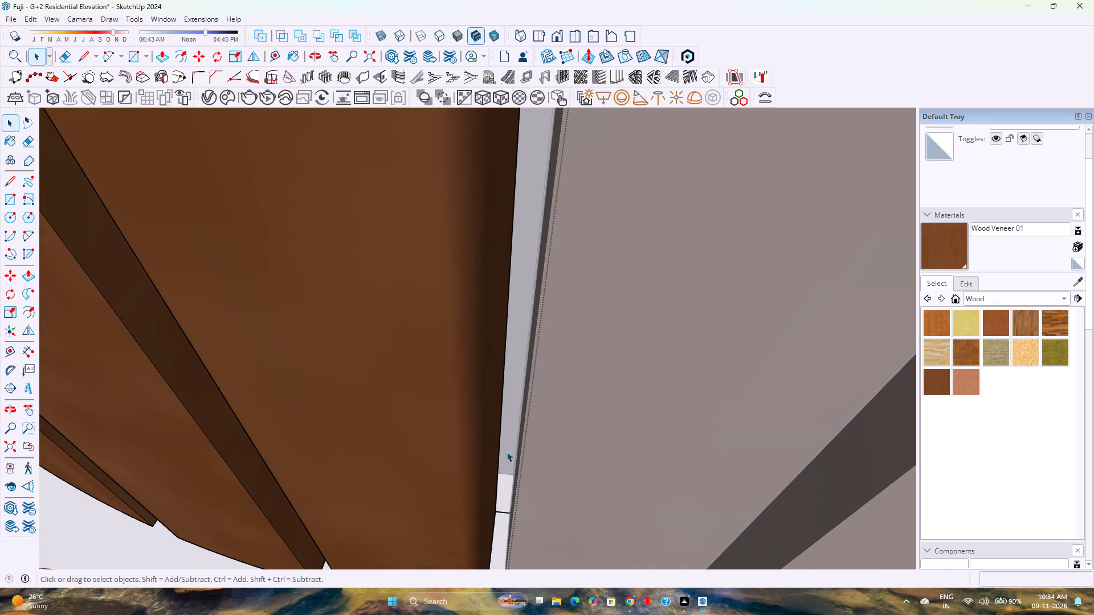
click(507, 513)
key(Delete)
middle_drag(511, 506, 509, 509)
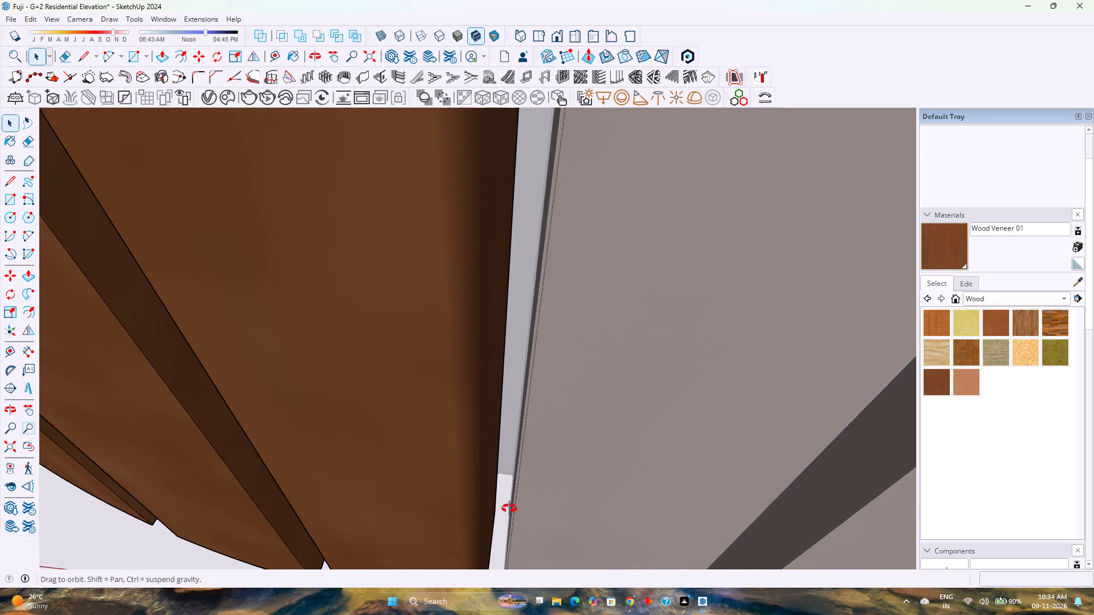
middle_drag(509, 509, 528, 514)
middle_click(528, 514)
scroll(527, 494, down, 3)
click(526, 490)
key(Delete)
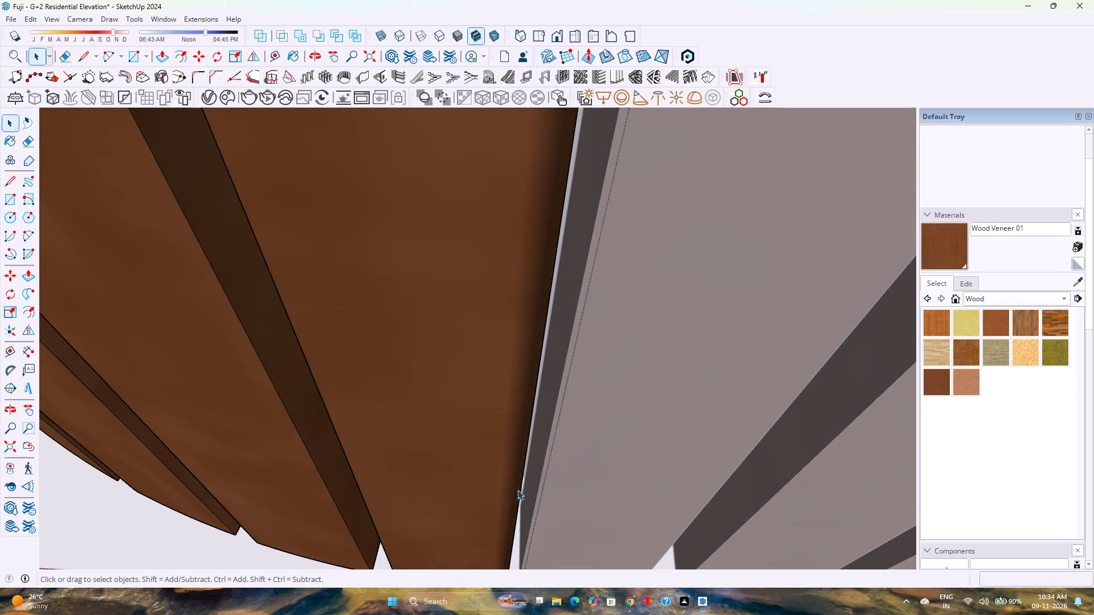
scroll(480, 485, down, 11)
key(Escape)
Reopen the curved slat component and clear the leftover edges at the foot of the gap beside its last slat.
click(476, 479)
scroll(478, 513, up, 1)
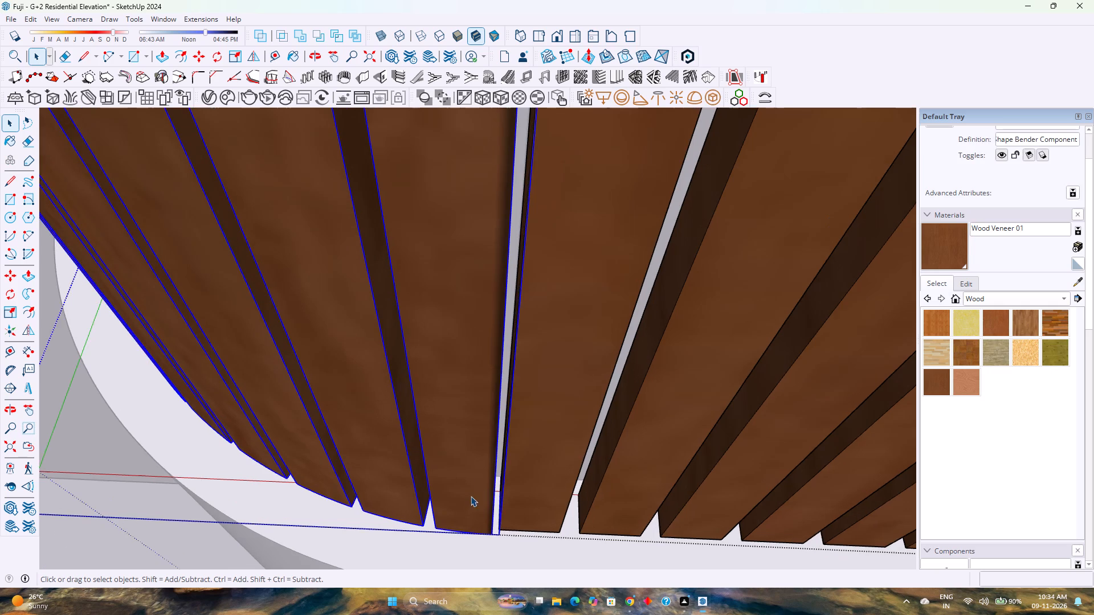
double_click(471, 495)
scroll(491, 530, up, 4)
click(499, 538)
click(499, 538)
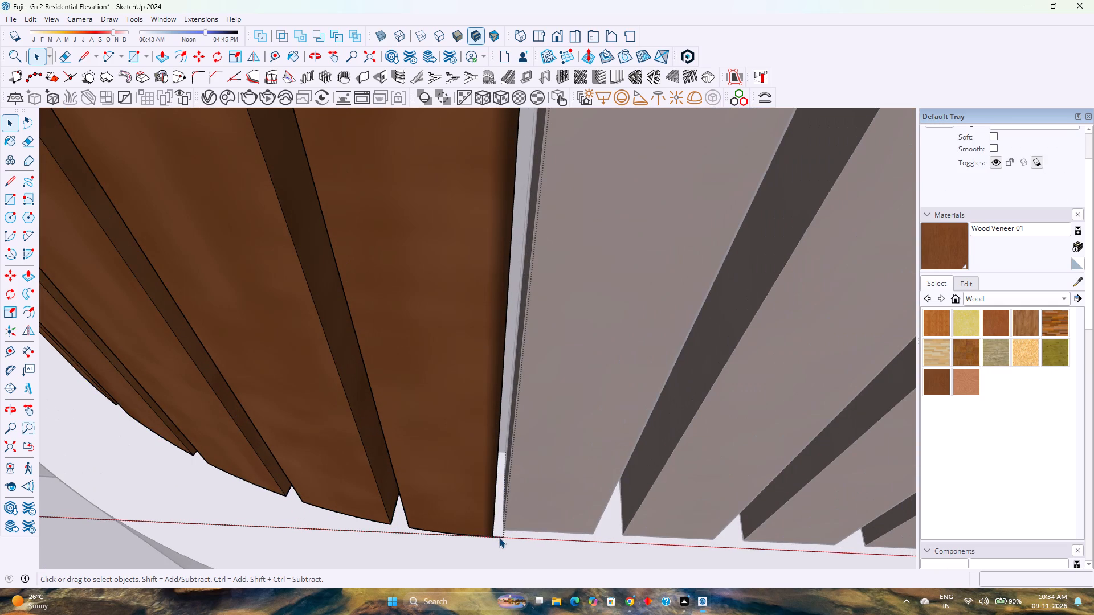
triple_click(499, 535)
click(499, 536)
scroll(499, 536, up, 4)
click(499, 536)
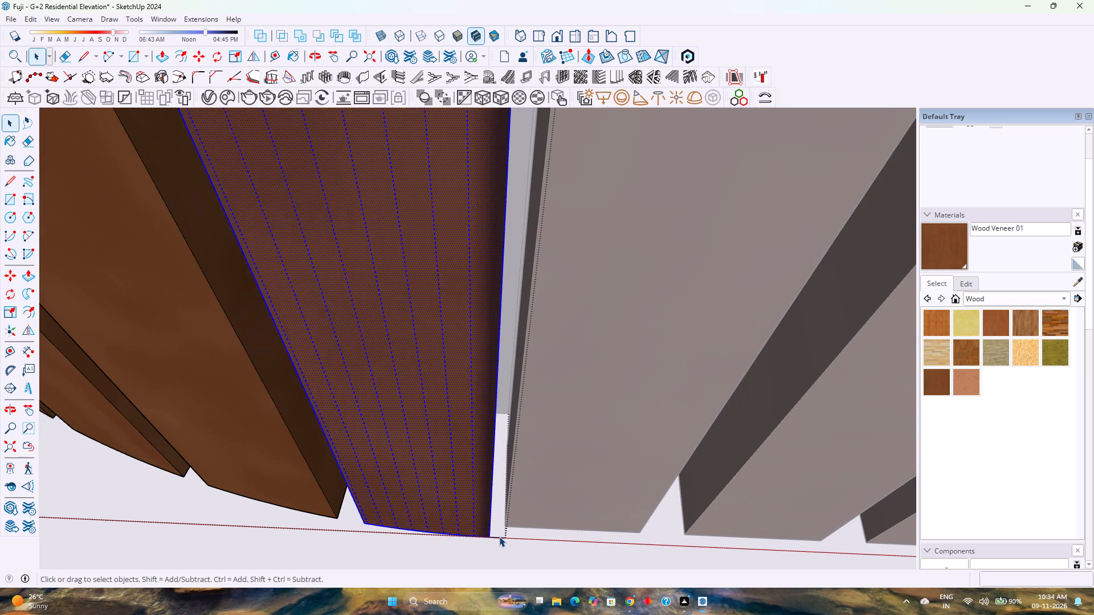
click(499, 537)
key(Delete)
scroll(483, 540, down, 4)
scroll(495, 535, up, 8)
key(e)
drag(499, 540, 493, 545)
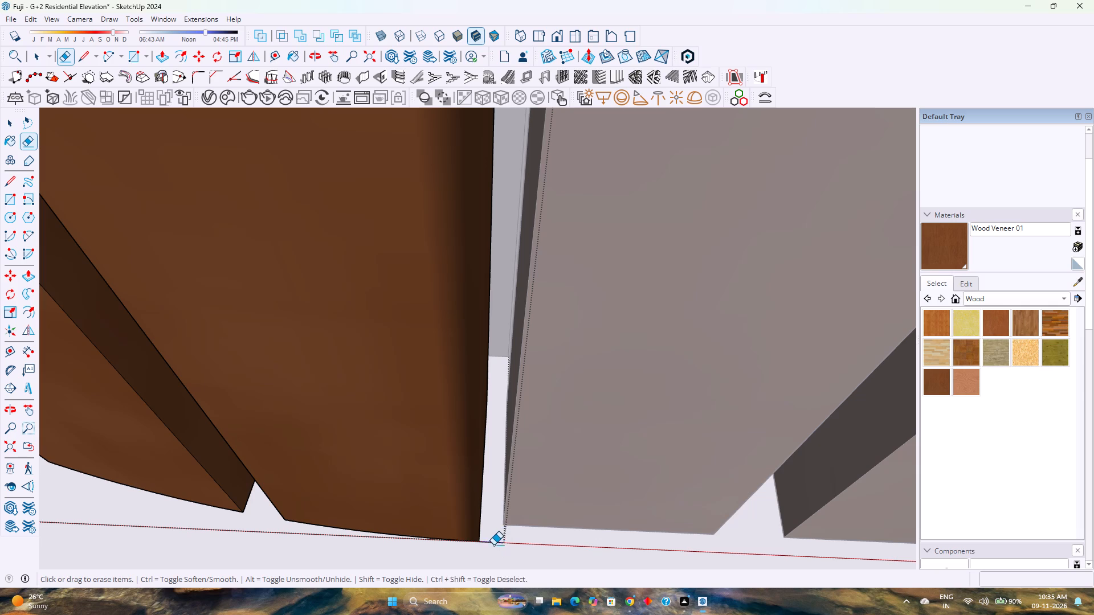
drag(493, 545, 493, 548)
key(space)
scroll(493, 549, down, 4)
key(Escape)
Scale the curved slat component to about 0.99 along the green axis, snapping to the bottom endpoint of the adjoining flat slat.
click(461, 498)
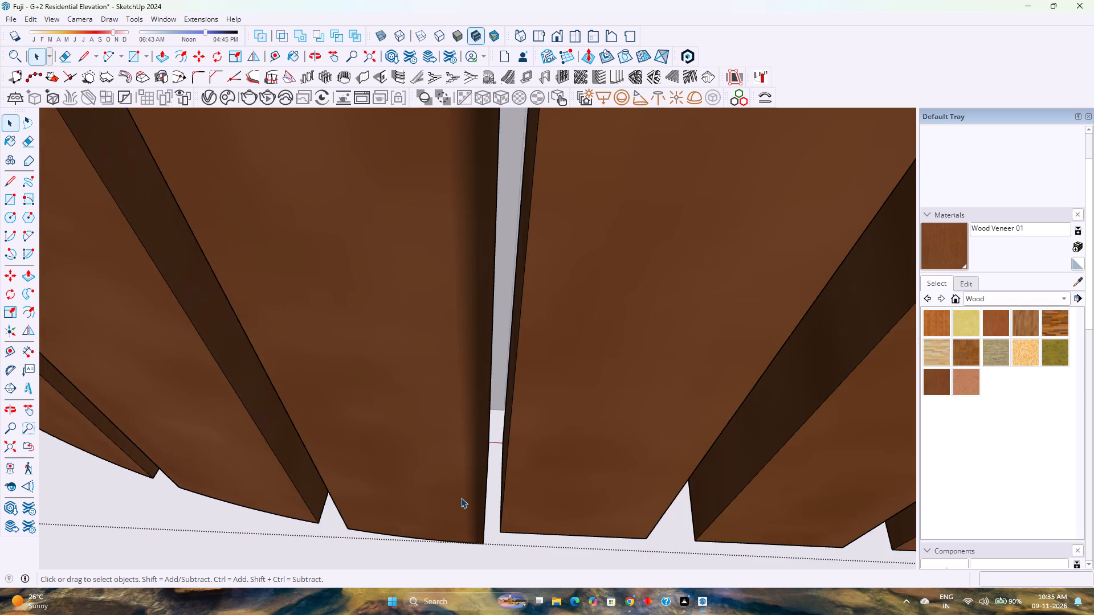
scroll(461, 497, down, 18)
key(s)
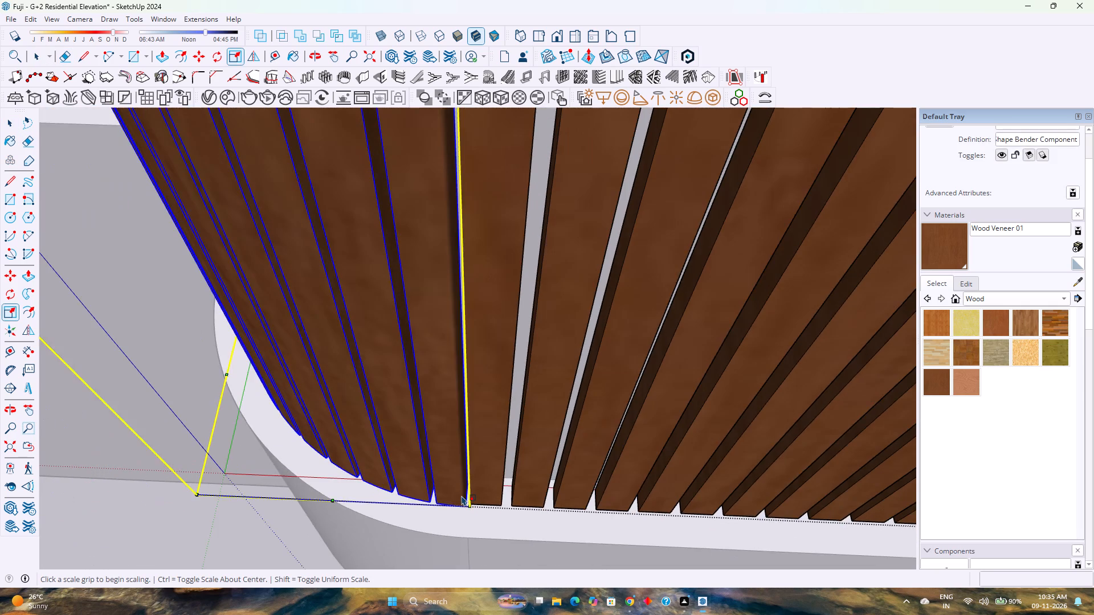
scroll(462, 495, down, 18)
shift+middle_drag(458, 313, 466, 359)
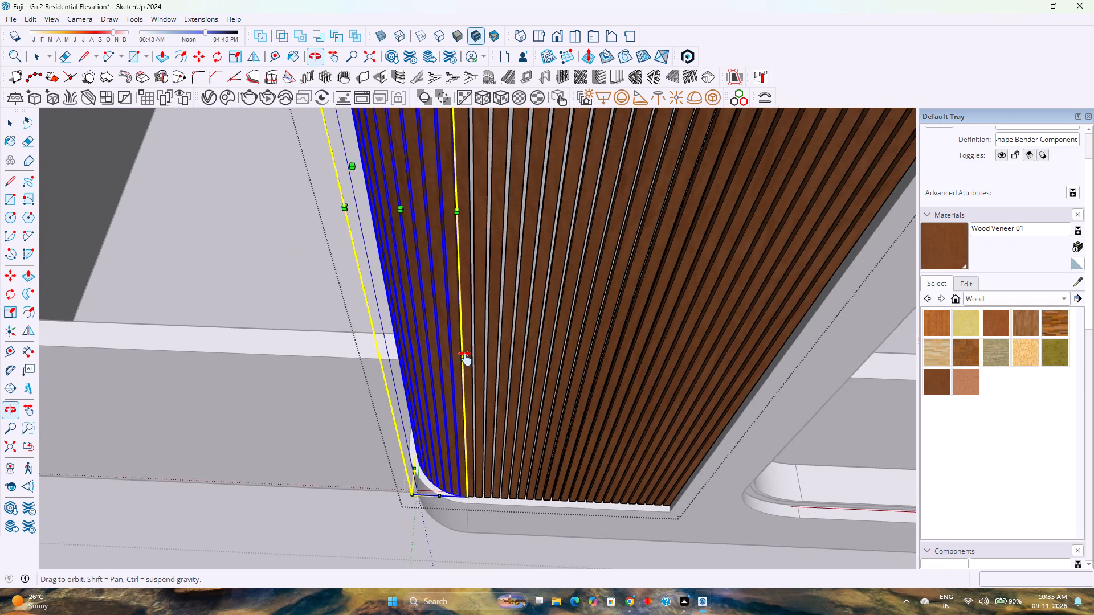
shift+middle_drag(466, 359, 454, 434)
click(389, 340)
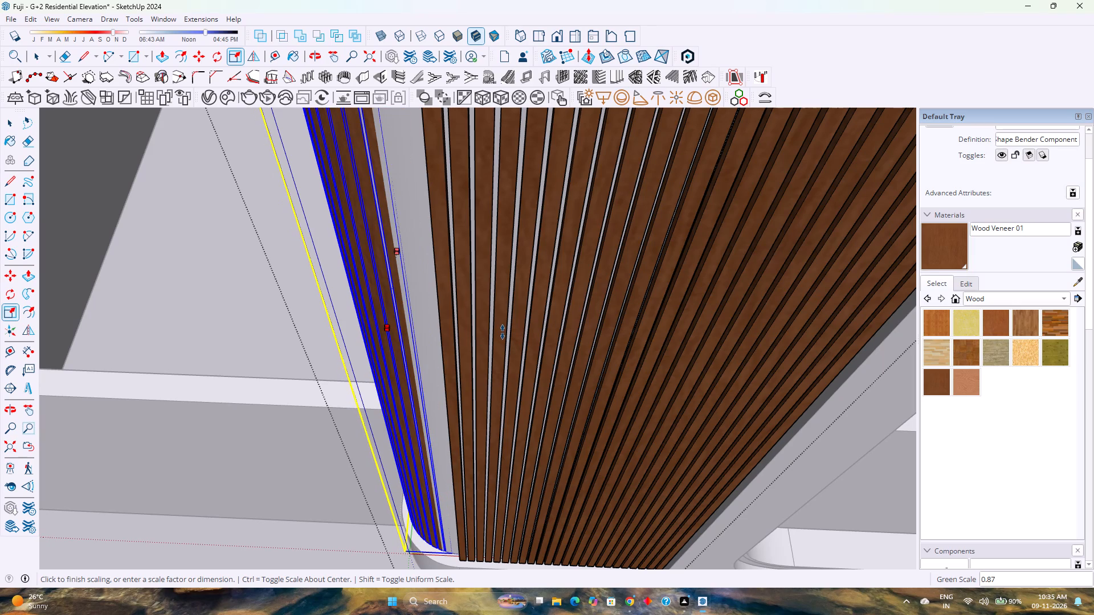
scroll(503, 332, up, 4)
scroll(499, 345, down, 3)
shift+scroll(461, 505, up, 1)
shift+middle_drag(461, 505, 520, 355)
scroll(525, 510, up, 3)
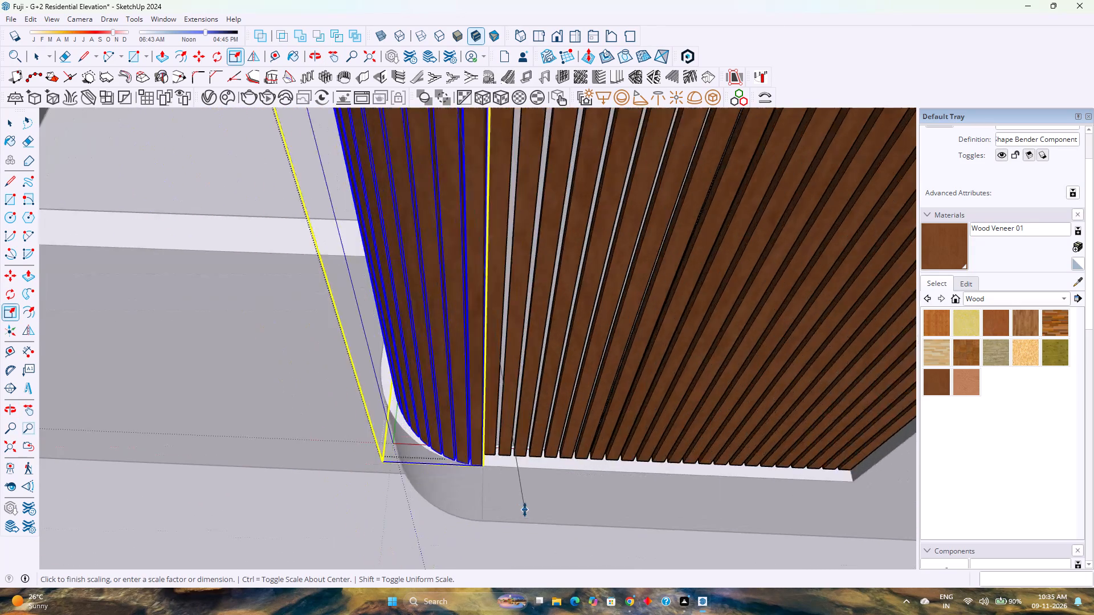
scroll(525, 510, up, 2)
scroll(511, 464, up, 4)
scroll(472, 435, up, 11)
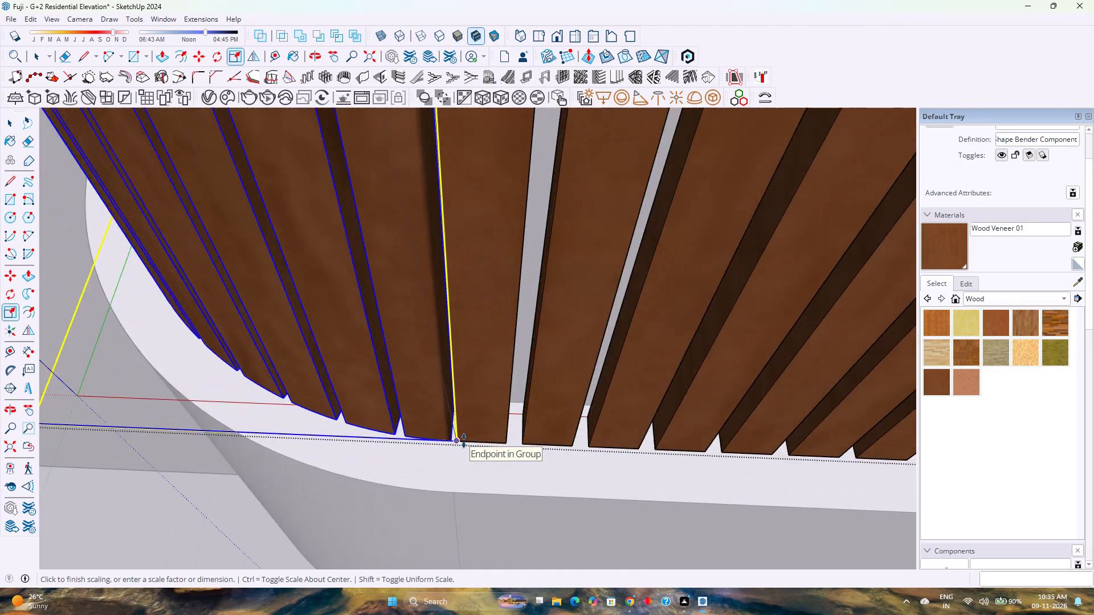
scroll(464, 441, up, 13)
click(451, 440)
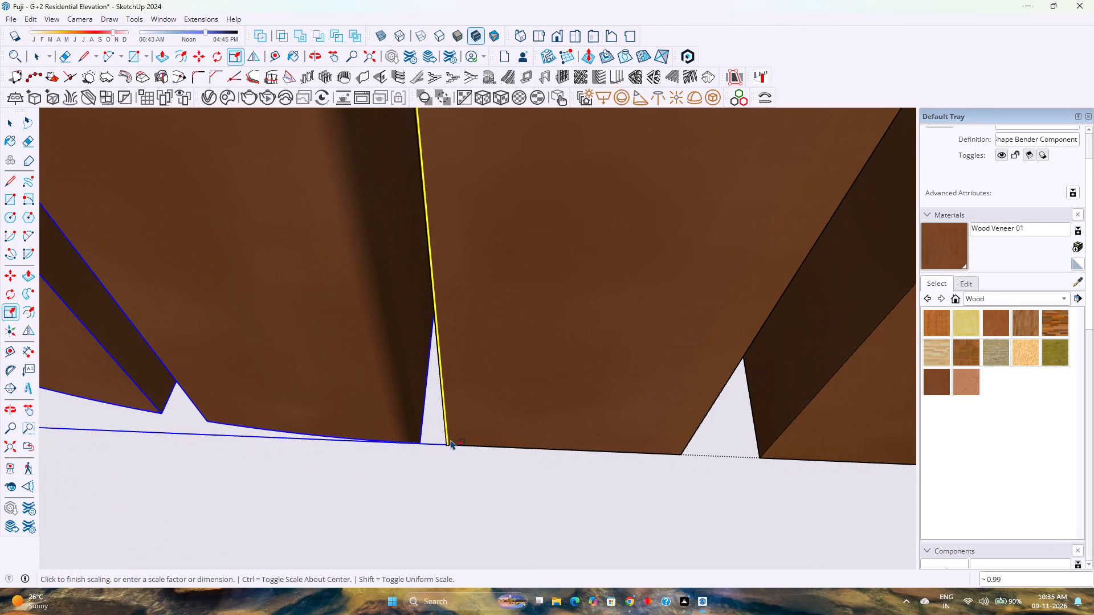
key(space)
key(Escape)
Examine the junction and spacing between the curved and flat slats along the ledge on both sides of the rounded corner.
scroll(498, 441, down, 11)
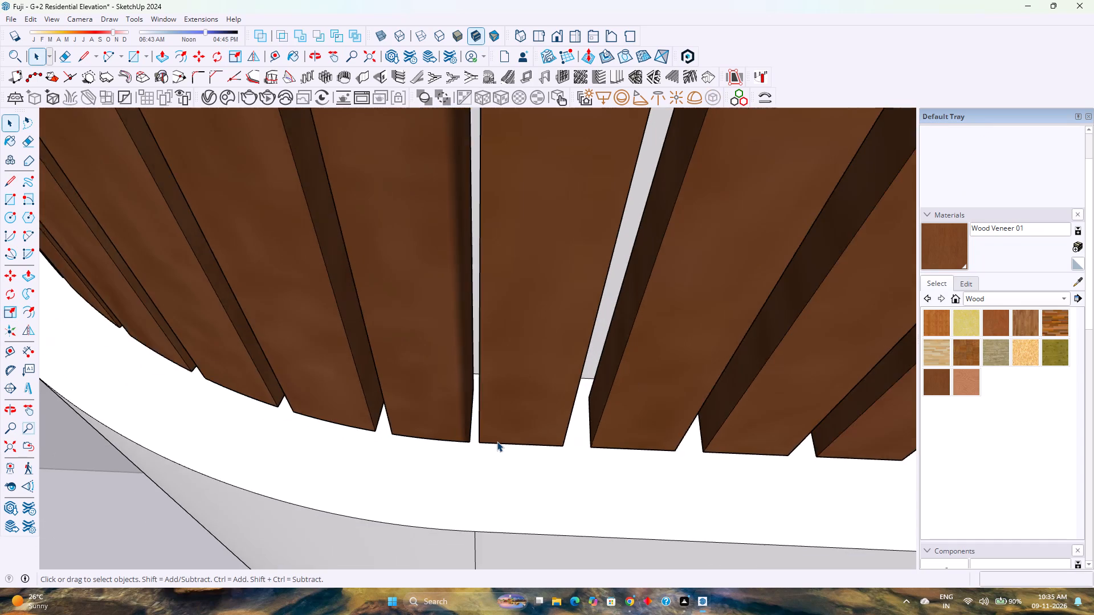
scroll(497, 443, down, 15)
scroll(497, 439, up, 1)
scroll(497, 439, down, 4)
shift+middle_drag(440, 436, 430, 466)
middle_drag(368, 498, 373, 499)
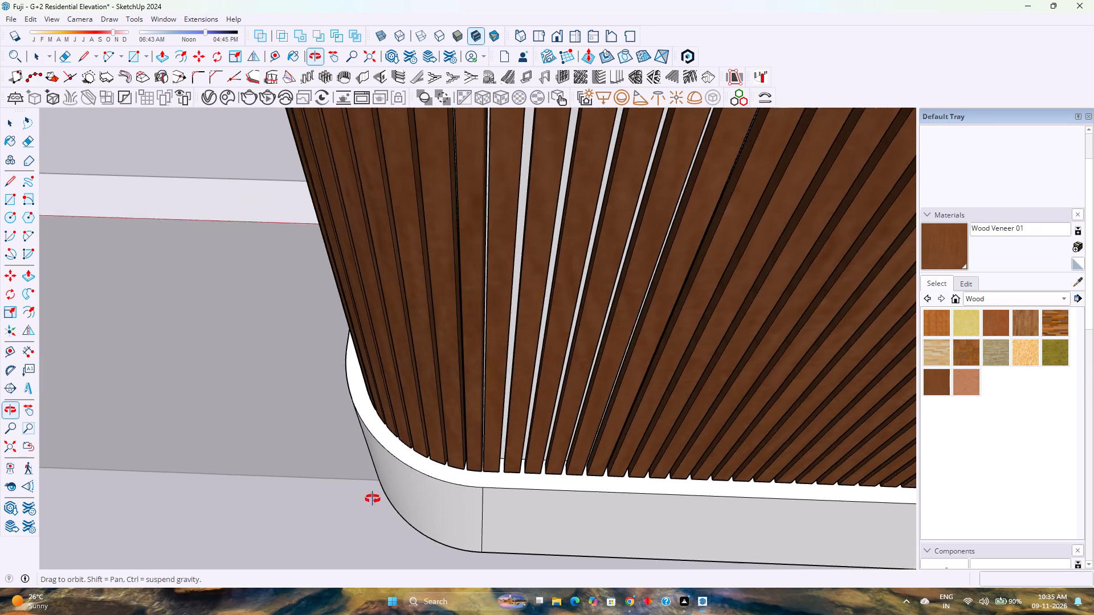
middle_drag(373, 499, 778, 479)
scroll(632, 455, down, 1)
shift+middle_drag(426, 461, 741, 399)
shift+middle_drag(454, 412, 505, 389)
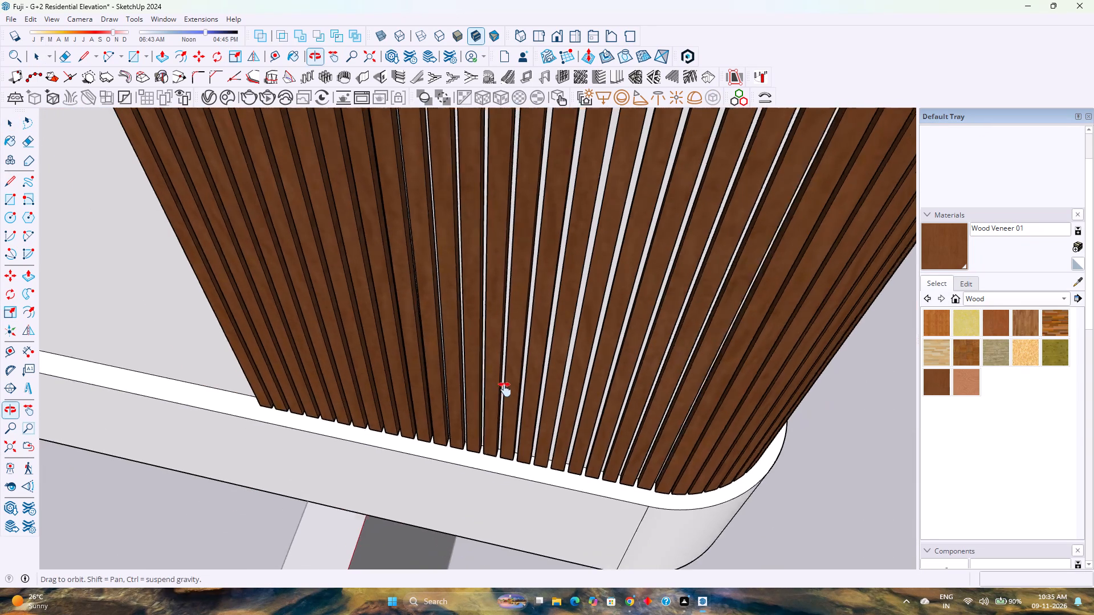
shift+middle_drag(505, 389, 524, 388)
scroll(535, 389, down, 3)
middle_drag(717, 413, 493, 382)
scroll(465, 375, down, 14)
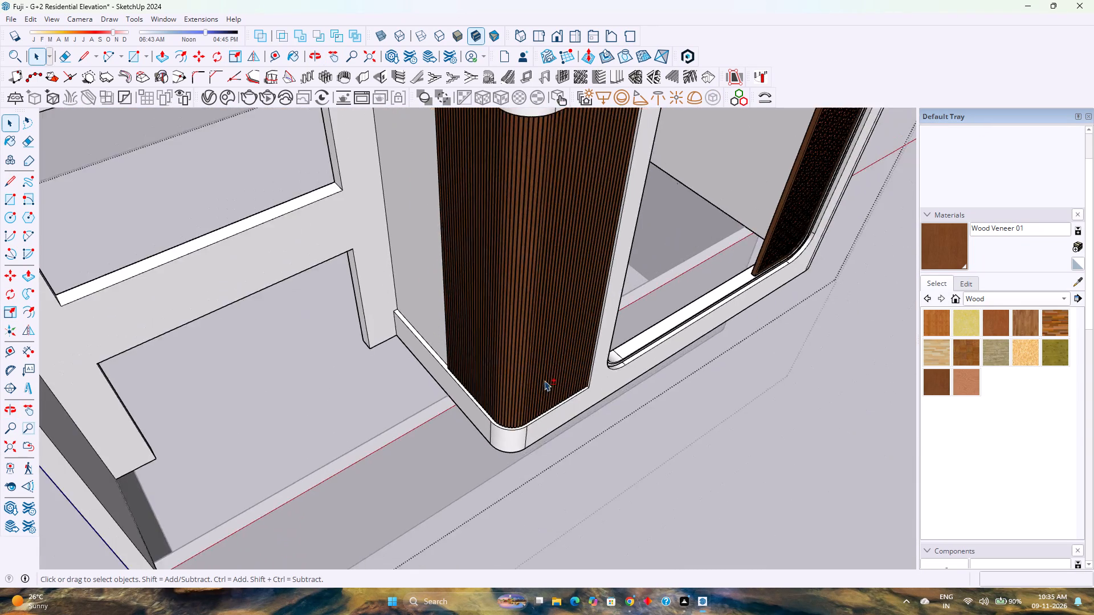
Inspect the whole slatted corner panel together with the window block and recessed entrance wall from several sides.
shift+middle_drag(556, 390, 583, 455)
shift+middle_click(583, 455)
scroll(565, 403, down, 4)
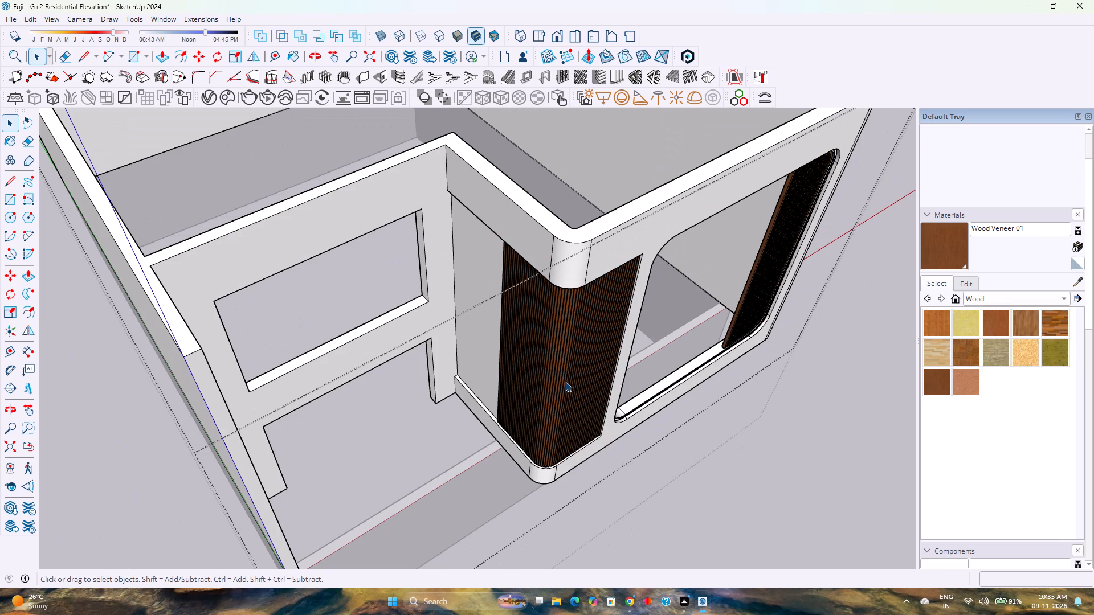
scroll(566, 383, down, 4)
middle_drag(654, 440, 328, 389)
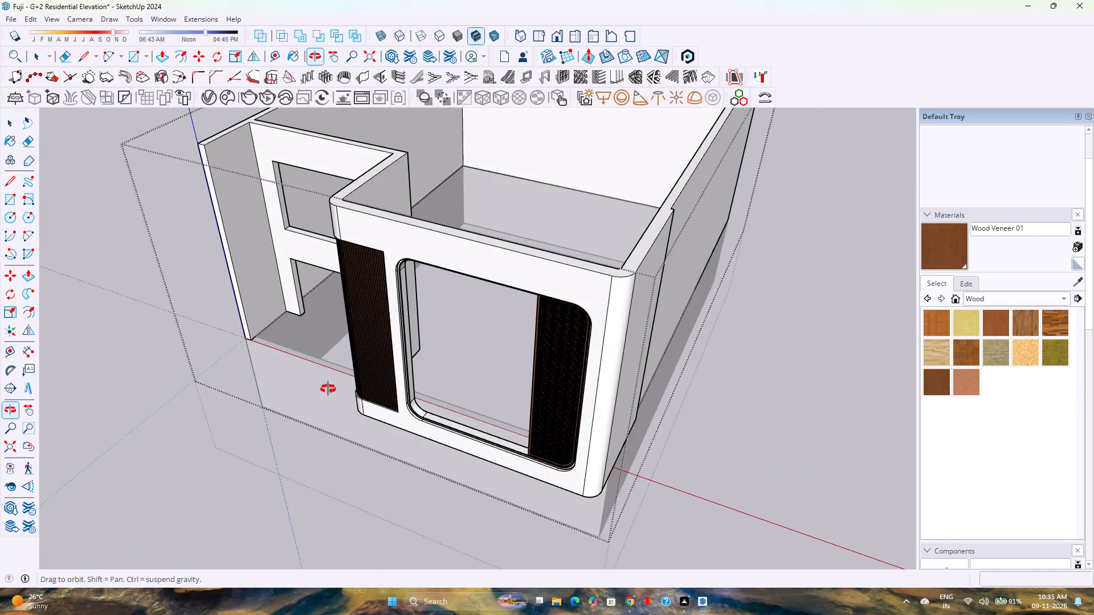
middle_click(328, 389)
middle_drag(328, 389, 328, 390)
scroll(288, 163, up, 3)
scroll(365, 317, up, 3)
middle_drag(378, 323, 504, 292)
middle_drag(515, 288, 572, 270)
middle_click(573, 270)
scroll(586, 281, up, 4)
middle_drag(575, 315, 614, 323)
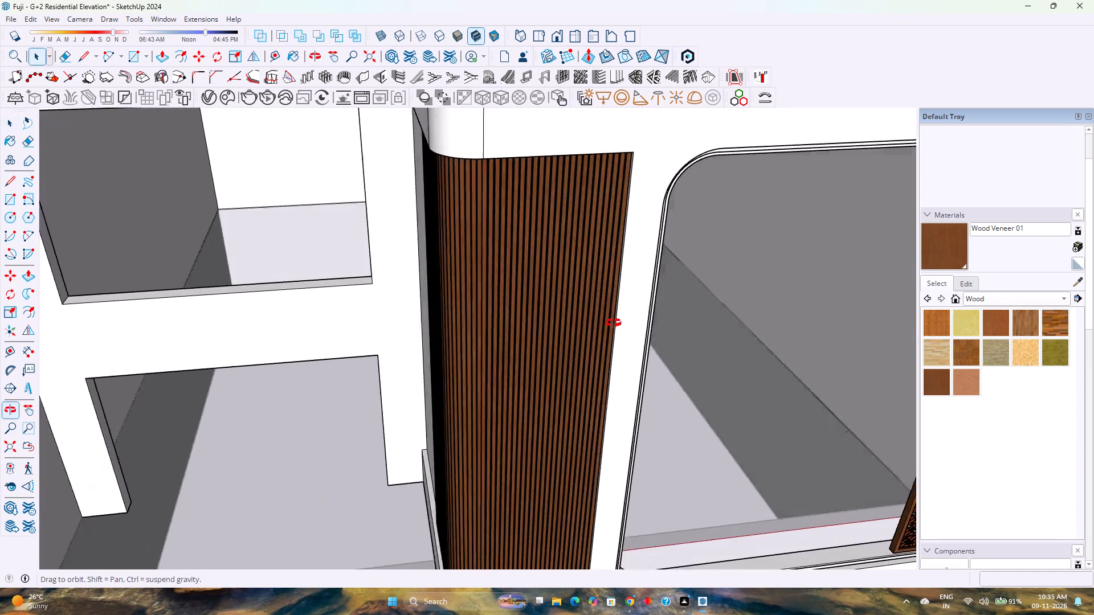
middle_drag(614, 323, 646, 281)
middle_drag(639, 281, 631, 281)
scroll(594, 282, down, 1)
scroll(563, 328, up, 4)
middle_drag(563, 329, 712, 331)
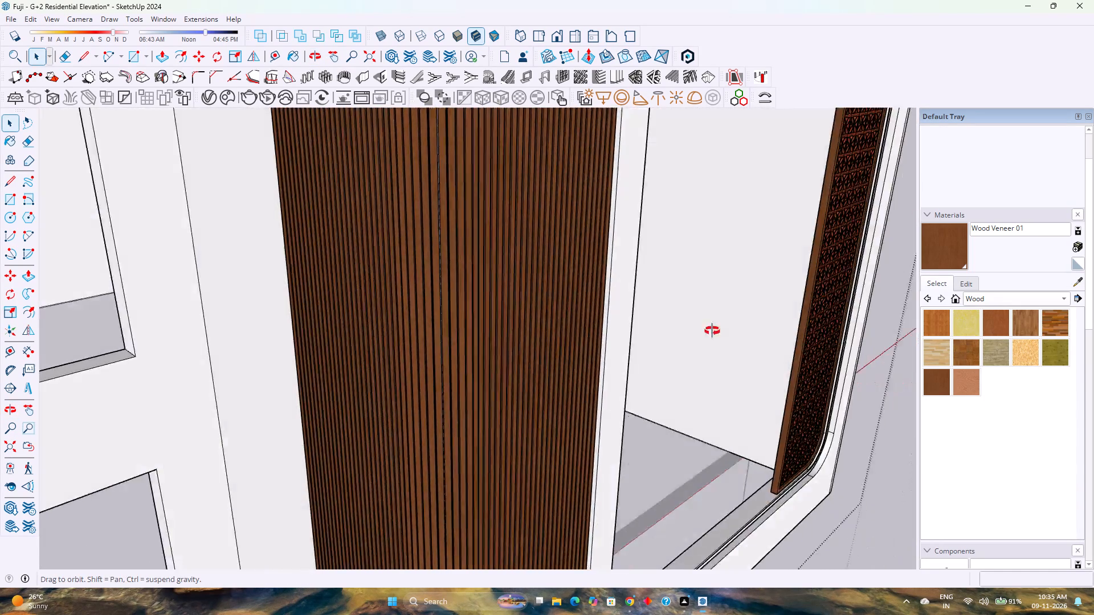
middle_drag(712, 331, 764, 339)
middle_click(764, 339)
middle_click(504, 343)
scroll(504, 343, down, 9)
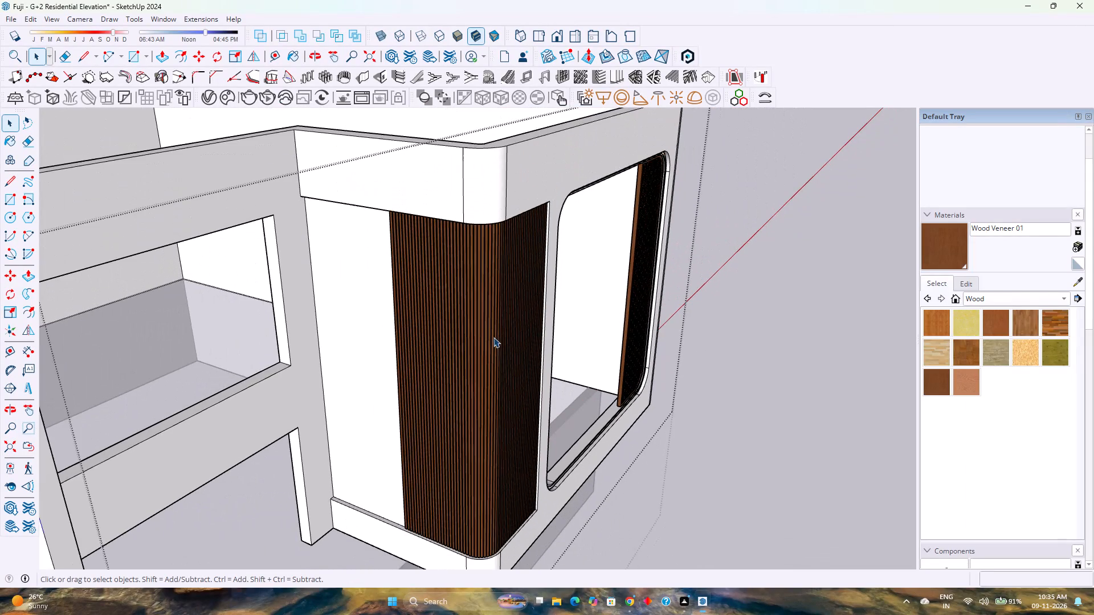
scroll(488, 338, down, 3)
scroll(487, 338, up, 1)
scroll(484, 334, down, 4)
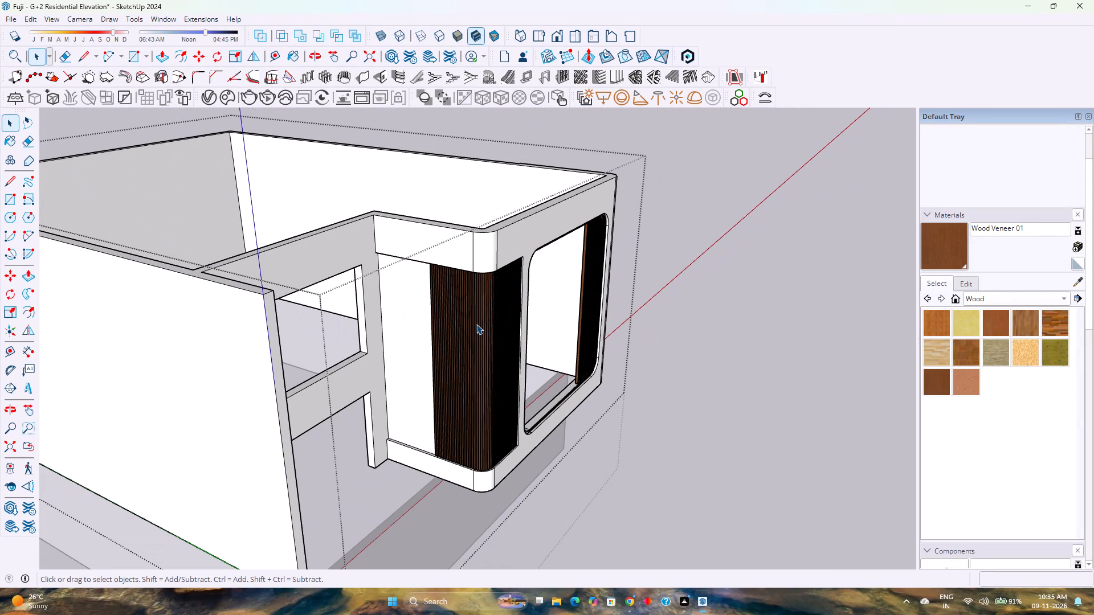
scroll(476, 324, down, 4)
scroll(476, 324, up, 4)
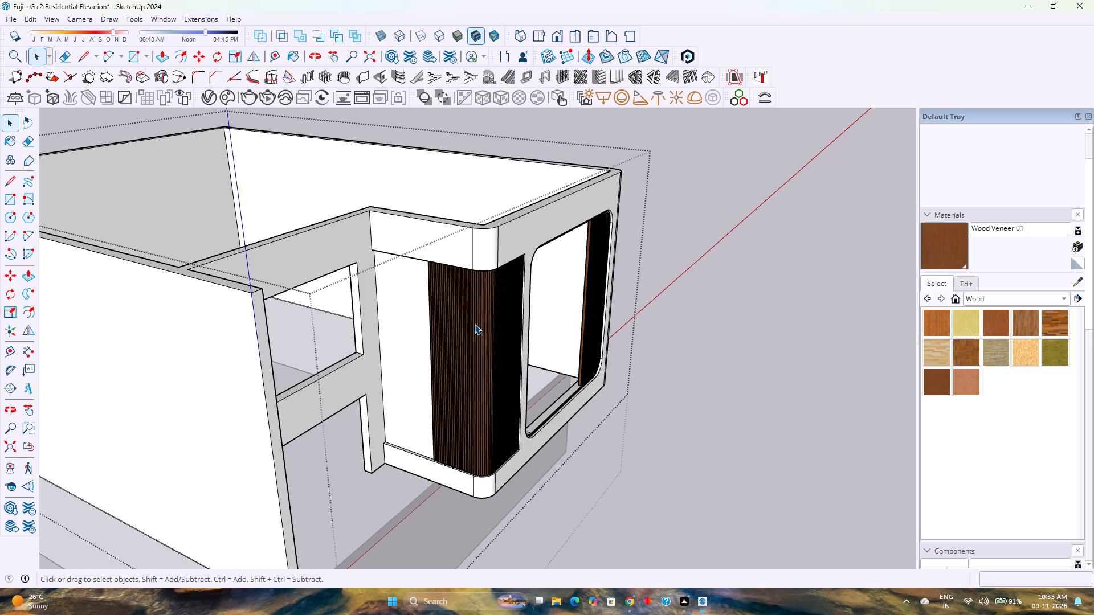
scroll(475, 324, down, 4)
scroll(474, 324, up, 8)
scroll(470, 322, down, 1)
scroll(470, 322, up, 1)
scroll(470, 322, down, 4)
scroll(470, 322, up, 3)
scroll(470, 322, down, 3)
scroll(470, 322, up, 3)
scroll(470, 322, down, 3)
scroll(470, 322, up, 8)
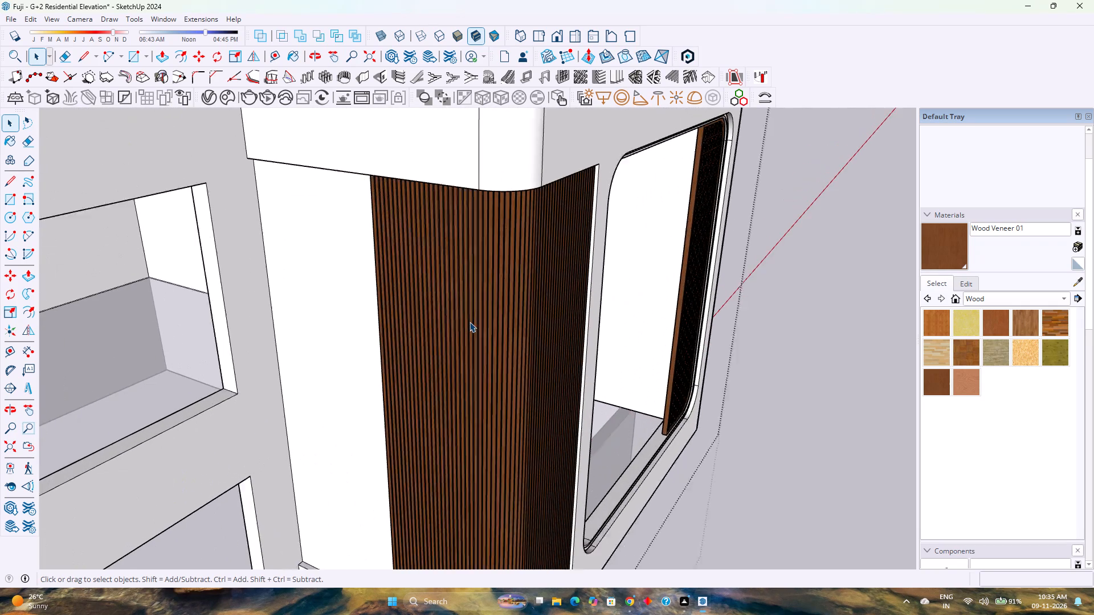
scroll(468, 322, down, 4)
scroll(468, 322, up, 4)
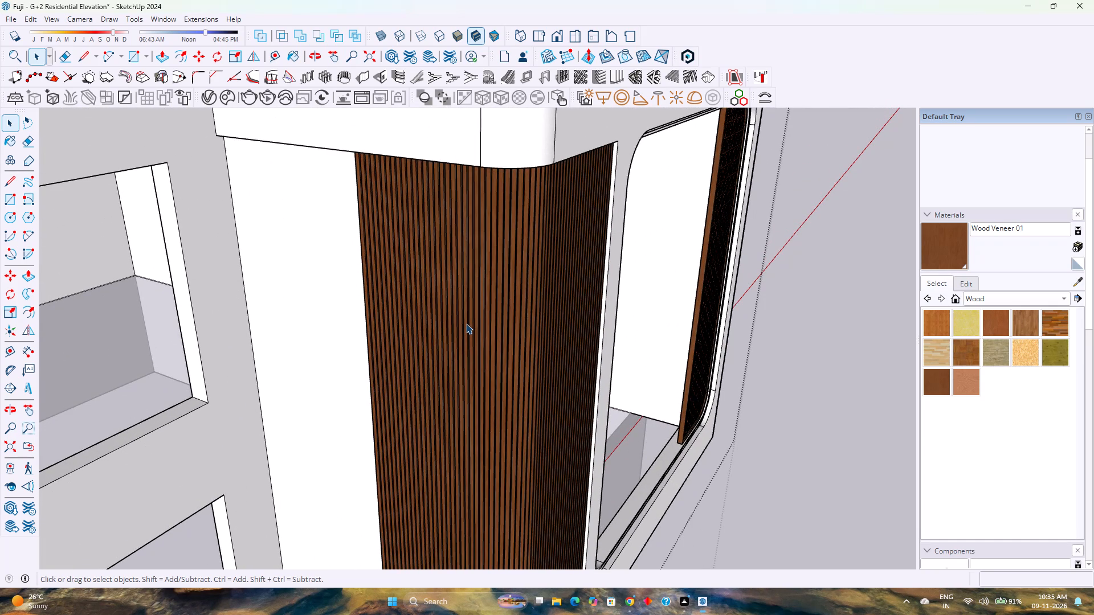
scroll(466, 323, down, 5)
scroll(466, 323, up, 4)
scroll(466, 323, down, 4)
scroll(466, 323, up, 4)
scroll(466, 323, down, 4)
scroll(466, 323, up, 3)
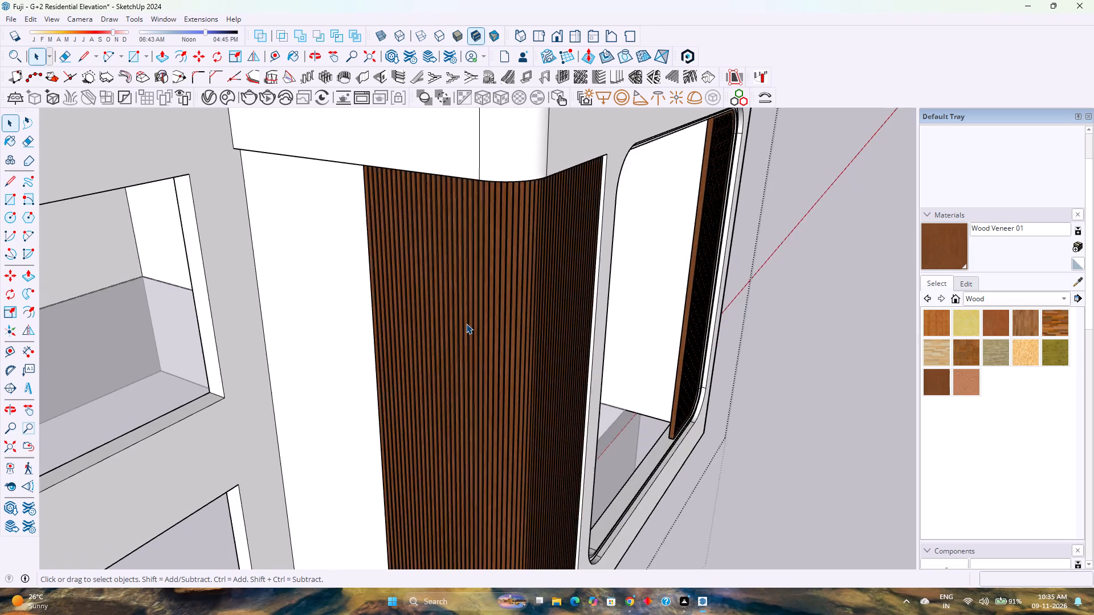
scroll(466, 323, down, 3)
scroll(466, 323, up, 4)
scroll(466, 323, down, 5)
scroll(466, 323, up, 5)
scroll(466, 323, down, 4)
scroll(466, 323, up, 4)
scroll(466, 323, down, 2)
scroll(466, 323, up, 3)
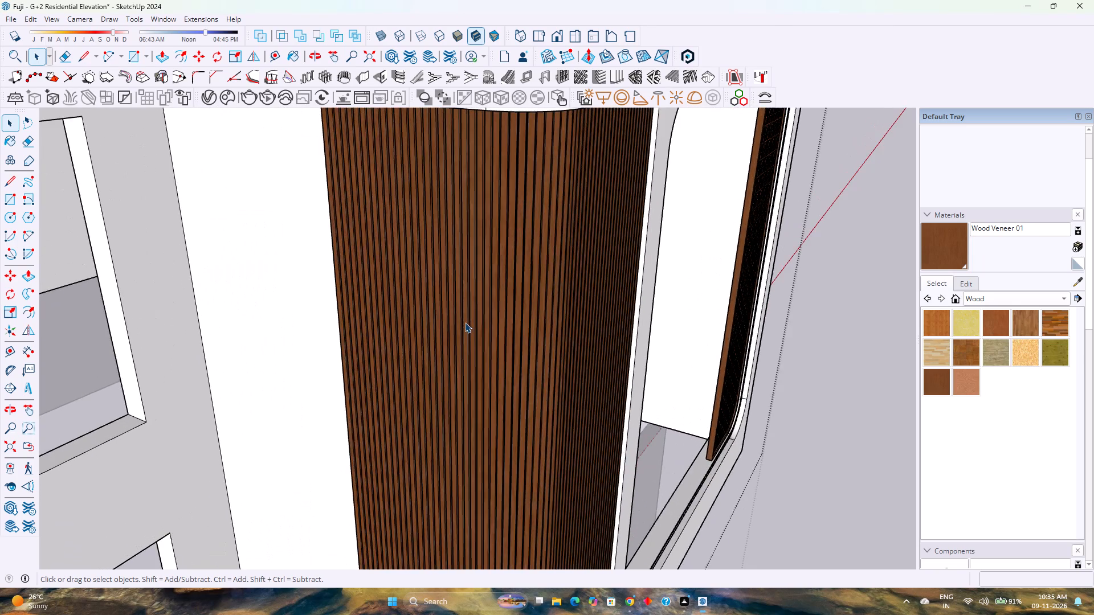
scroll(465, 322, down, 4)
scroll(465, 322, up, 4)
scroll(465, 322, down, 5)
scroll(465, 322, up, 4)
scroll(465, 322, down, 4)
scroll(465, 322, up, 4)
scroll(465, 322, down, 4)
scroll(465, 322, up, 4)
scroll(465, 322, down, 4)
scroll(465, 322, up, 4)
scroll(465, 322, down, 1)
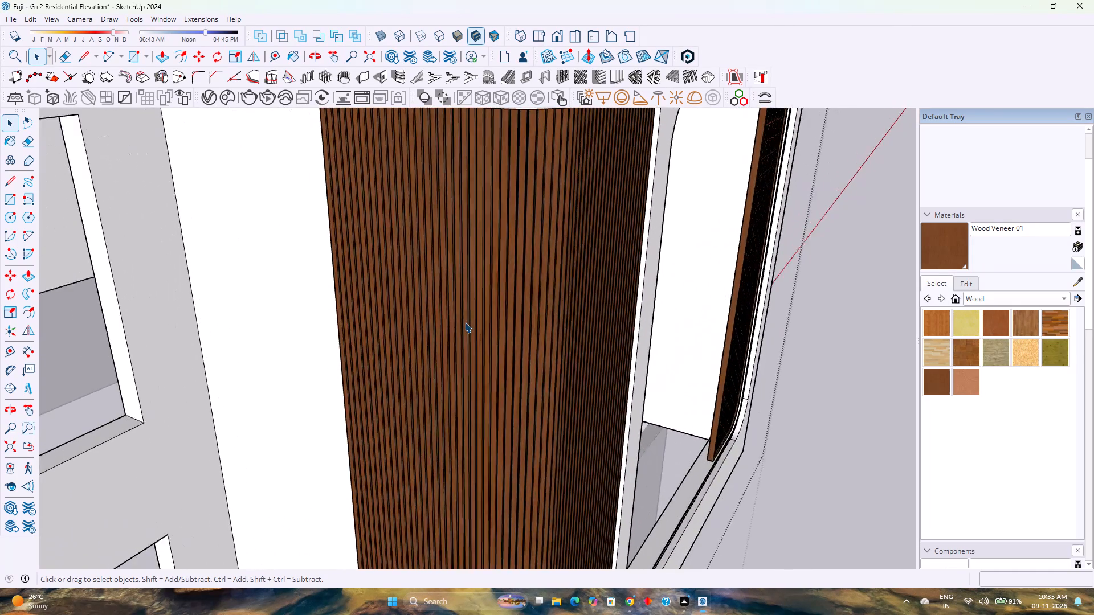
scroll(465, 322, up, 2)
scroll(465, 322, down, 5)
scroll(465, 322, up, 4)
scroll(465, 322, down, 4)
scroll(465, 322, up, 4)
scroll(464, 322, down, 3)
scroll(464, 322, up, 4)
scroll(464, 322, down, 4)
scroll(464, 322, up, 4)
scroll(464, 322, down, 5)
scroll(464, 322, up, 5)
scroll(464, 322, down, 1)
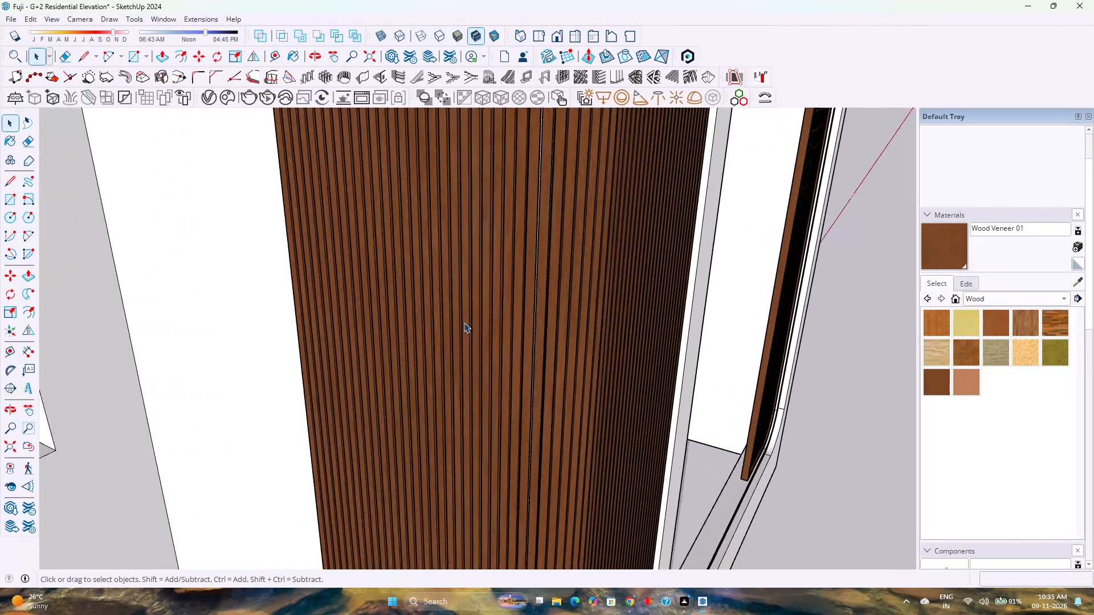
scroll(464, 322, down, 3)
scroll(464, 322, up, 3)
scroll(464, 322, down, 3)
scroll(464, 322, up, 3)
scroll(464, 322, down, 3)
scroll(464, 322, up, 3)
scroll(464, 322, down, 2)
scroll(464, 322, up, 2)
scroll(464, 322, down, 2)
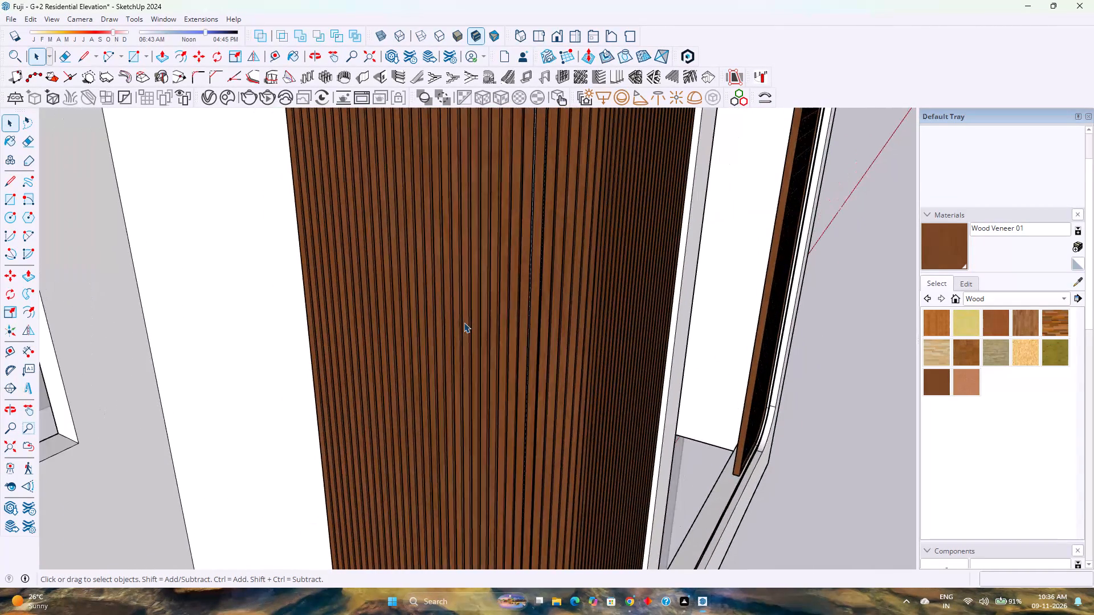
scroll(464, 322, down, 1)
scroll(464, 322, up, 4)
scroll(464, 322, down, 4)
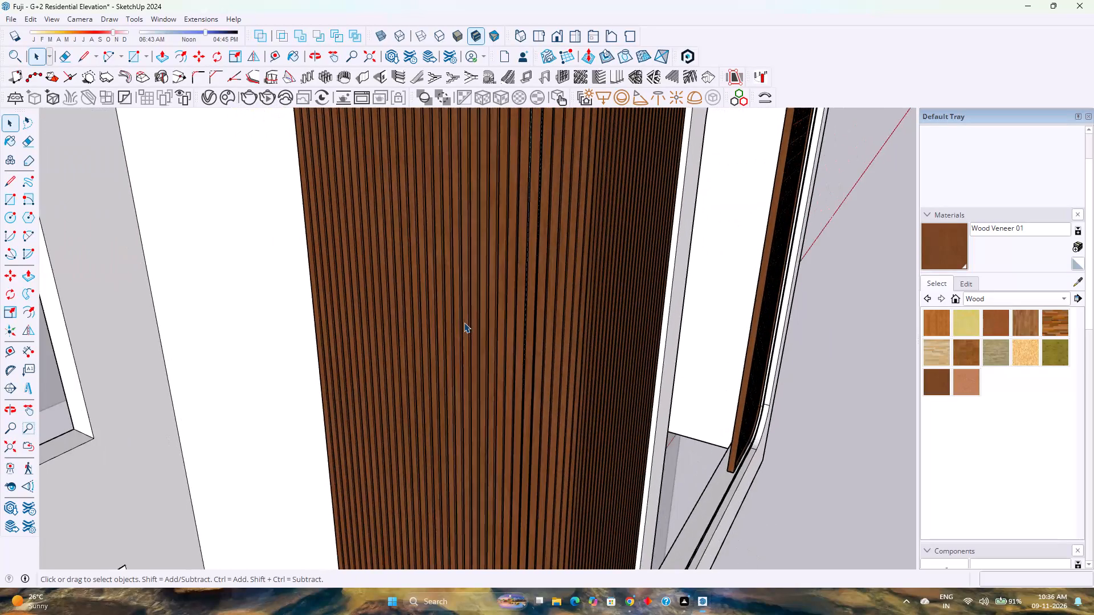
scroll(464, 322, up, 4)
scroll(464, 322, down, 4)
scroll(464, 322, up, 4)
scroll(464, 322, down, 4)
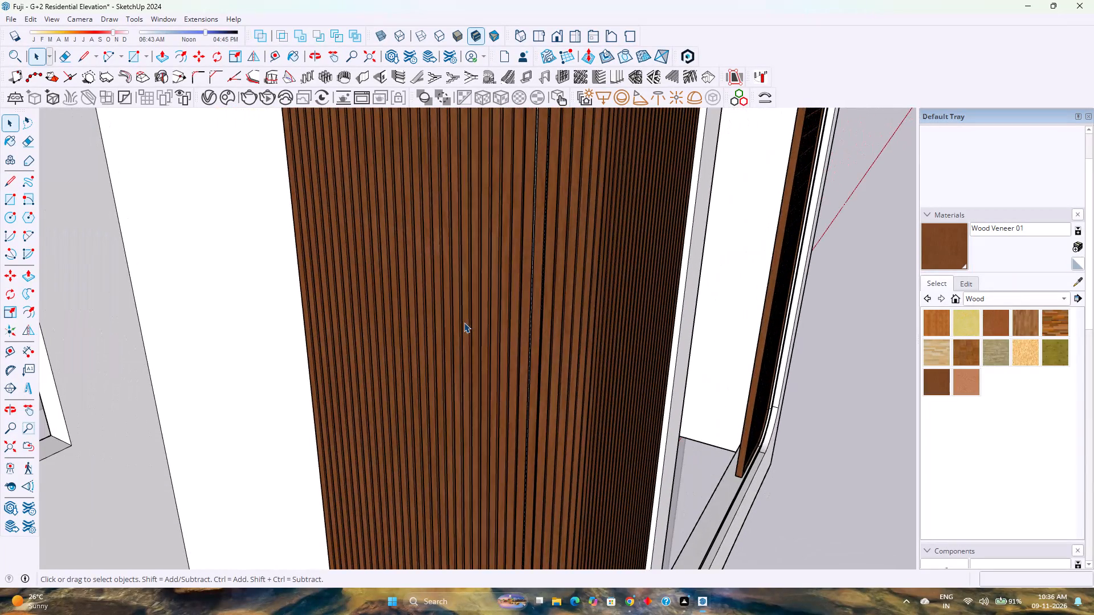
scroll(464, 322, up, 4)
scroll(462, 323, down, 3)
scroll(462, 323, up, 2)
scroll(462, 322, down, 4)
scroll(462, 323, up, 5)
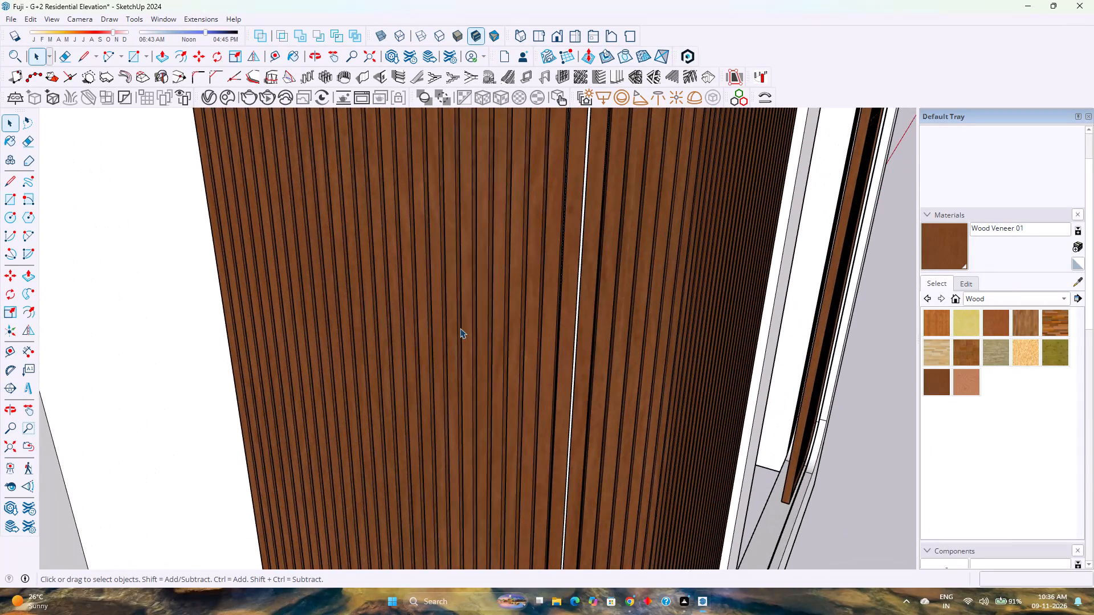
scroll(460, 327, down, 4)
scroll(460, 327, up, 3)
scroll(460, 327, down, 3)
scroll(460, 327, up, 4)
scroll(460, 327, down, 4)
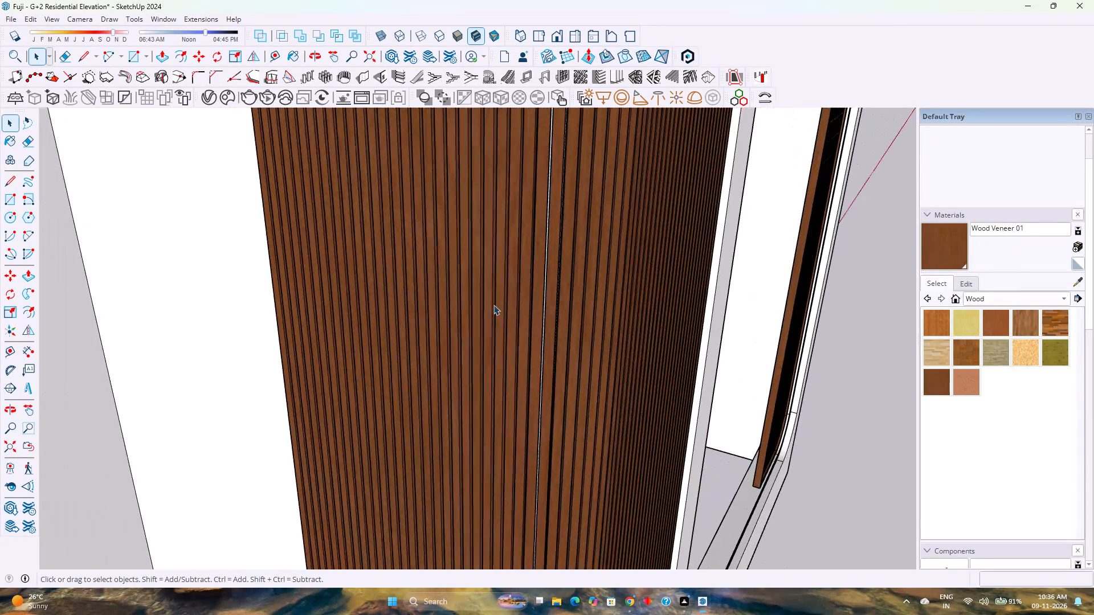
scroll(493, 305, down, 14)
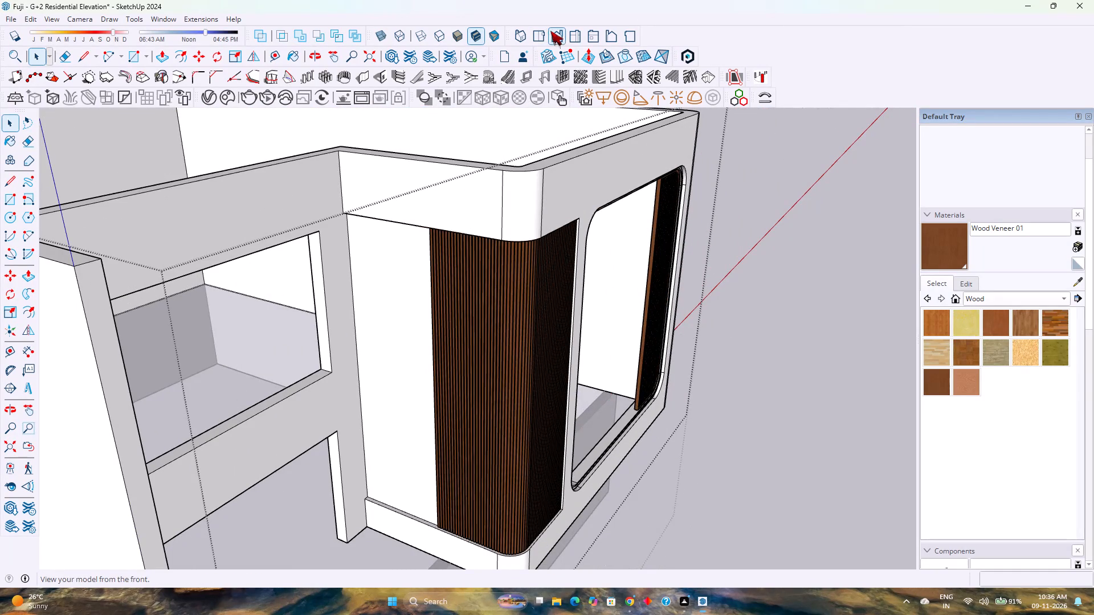
Move the rounded window frame 3" outward along the green axis, to the wall's outer face.
click(555, 35)
scroll(340, 389, down, 3)
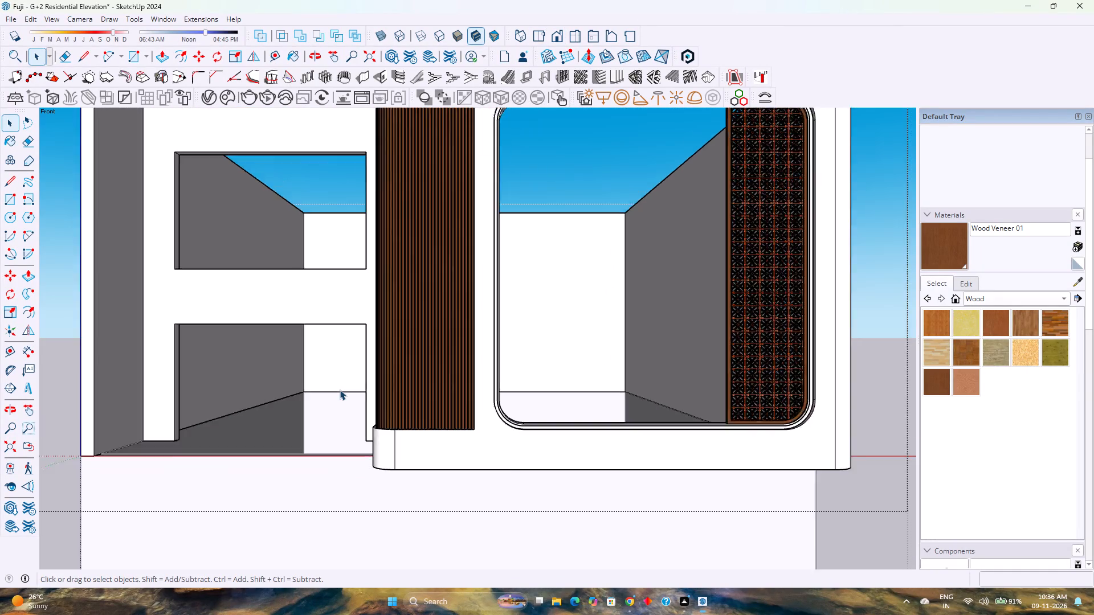
scroll(340, 389, down, 6)
scroll(414, 292, up, 6)
middle_drag(393, 331, 314, 383)
middle_click(314, 383)
middle_click(314, 383)
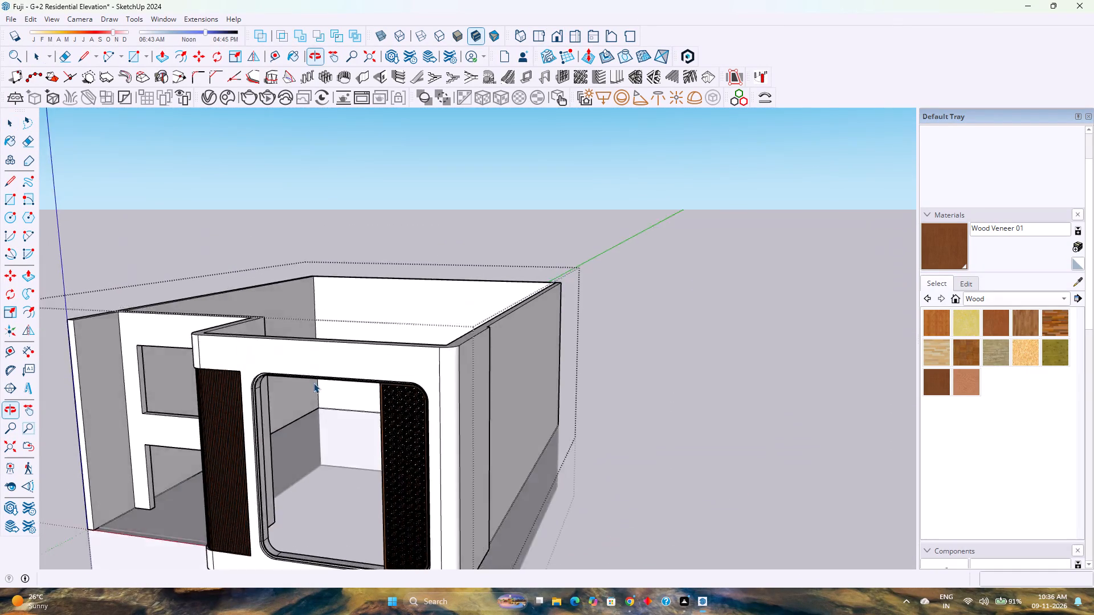
scroll(668, 241, up, 4)
scroll(420, 388, up, 8)
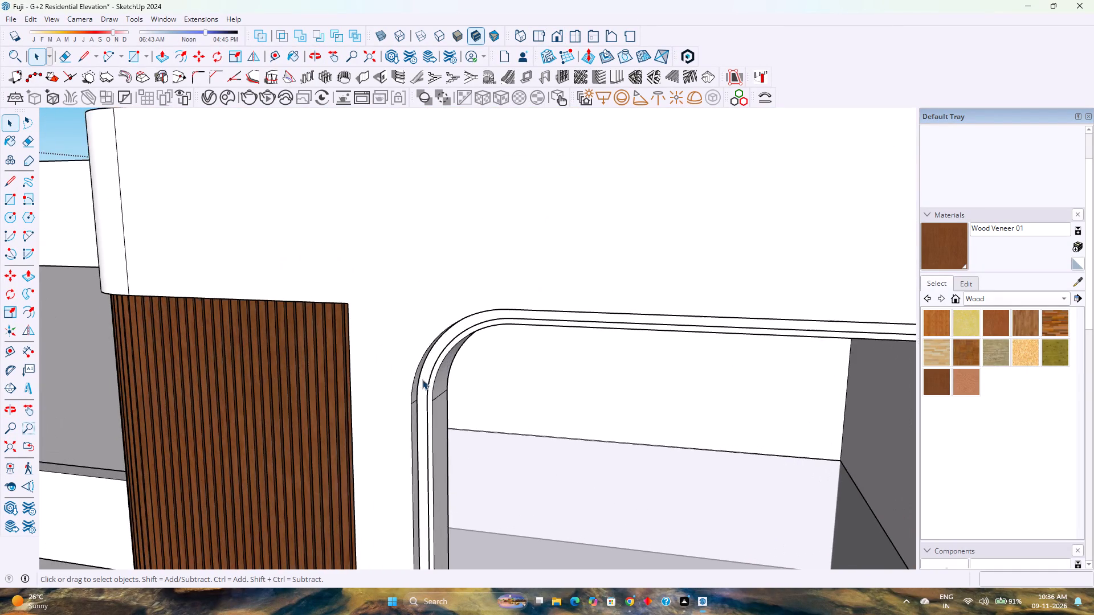
scroll(422, 388, up, 1)
middle_drag(421, 389, 190, 354)
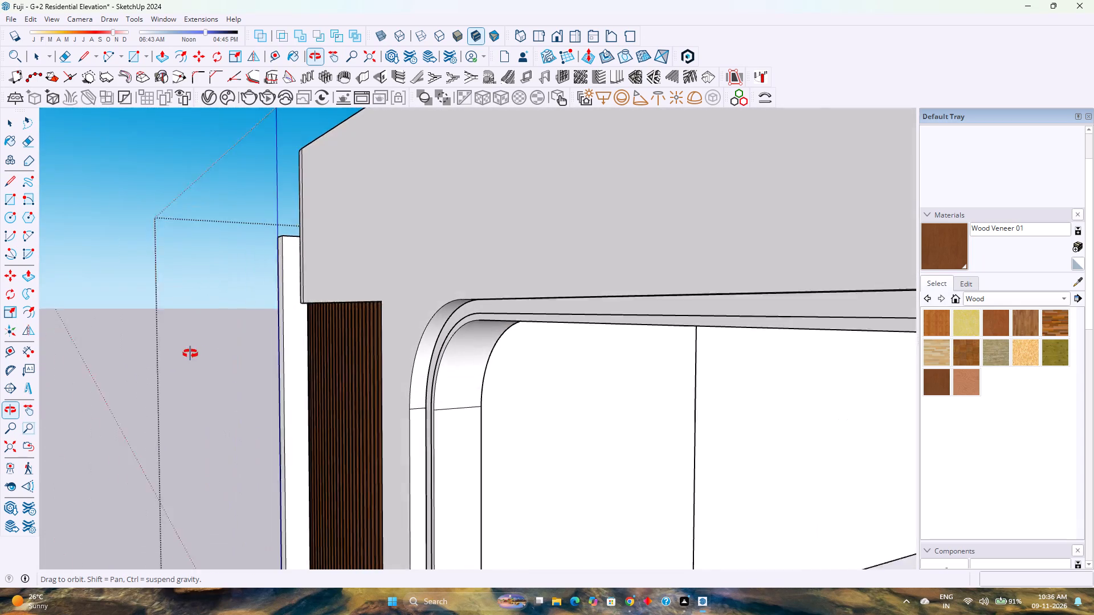
middle_drag(190, 354, 188, 359)
scroll(451, 395, up, 4)
middle_drag(424, 380, 541, 369)
middle_drag(545, 367, 550, 365)
click(542, 273)
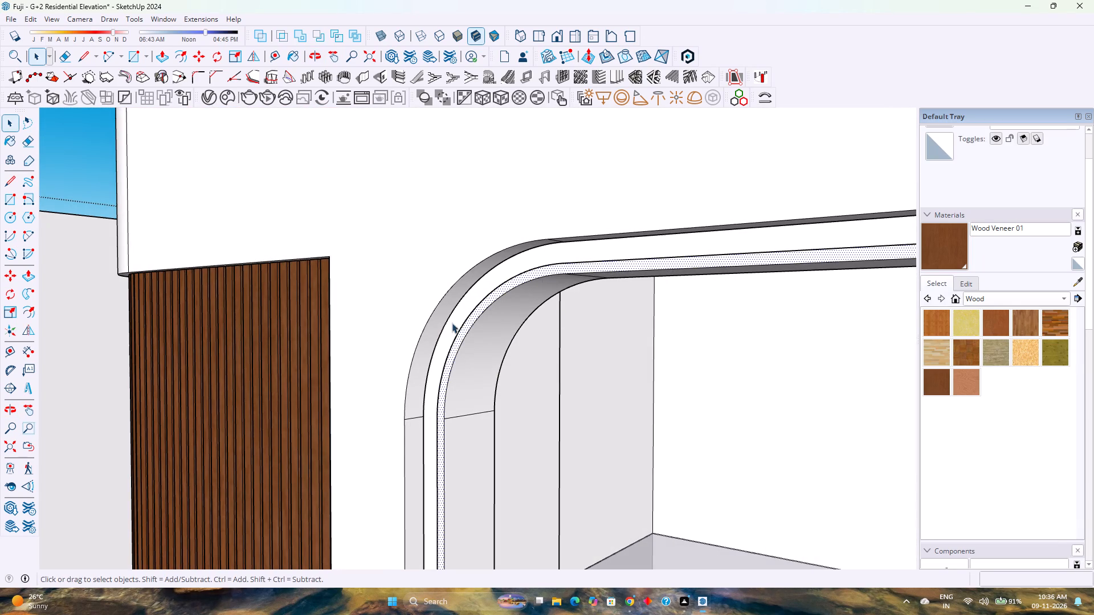
scroll(444, 327, up, 3)
middle_drag(444, 327, 399, 408)
middle_click(401, 407)
click(446, 348)
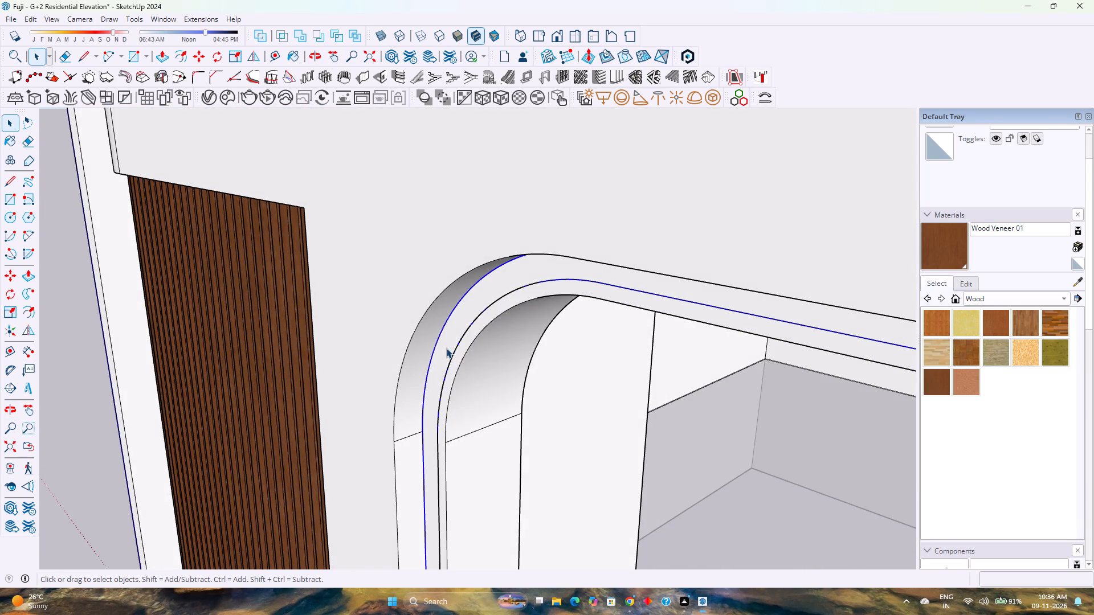
key(m)
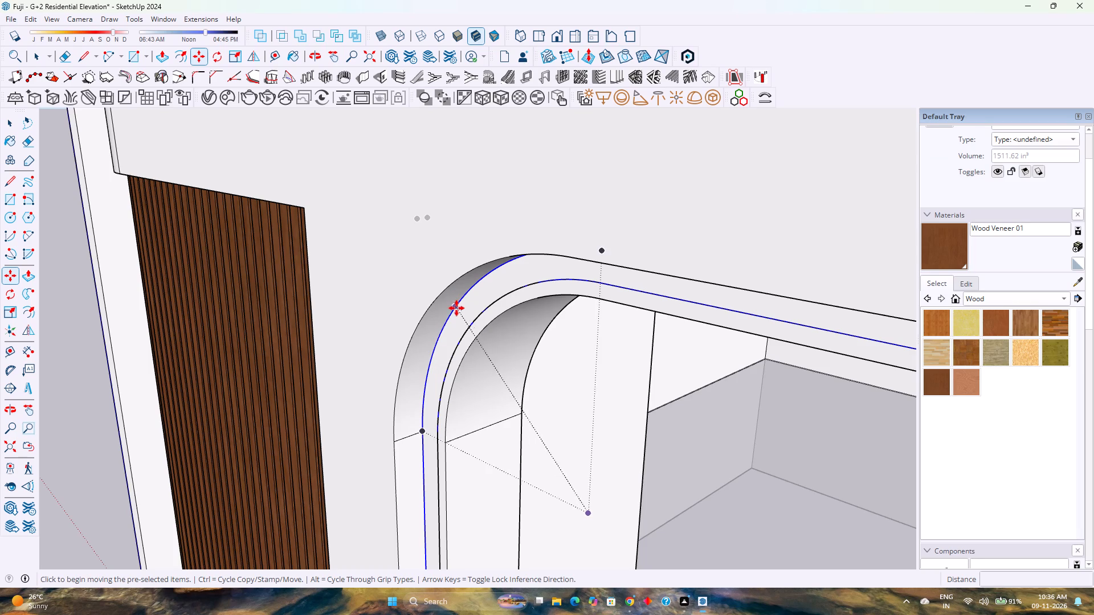
click(457, 308)
key(Left)
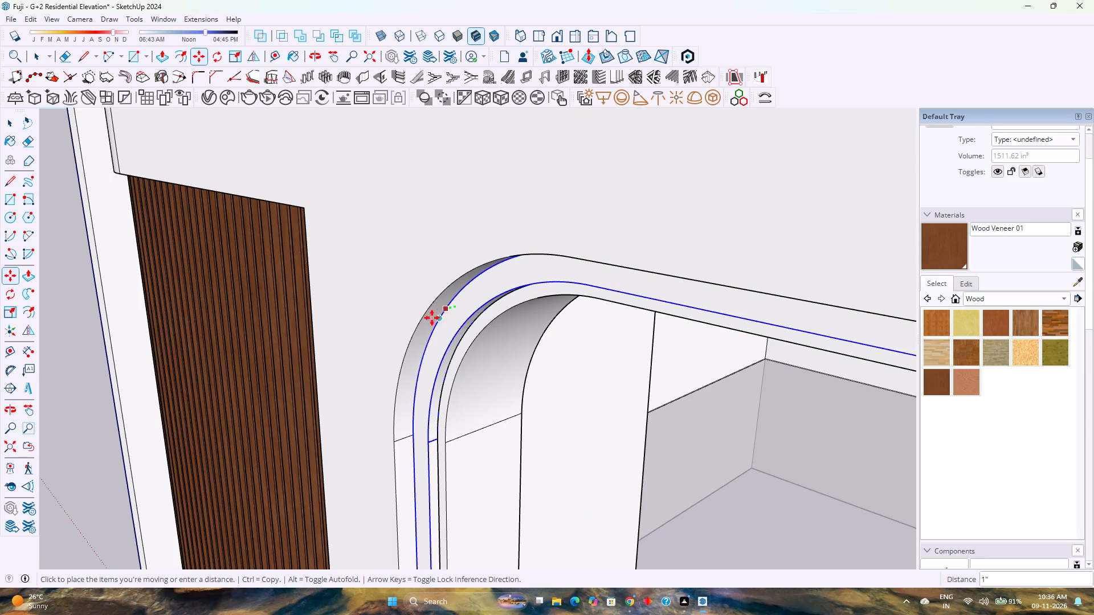
click(422, 320)
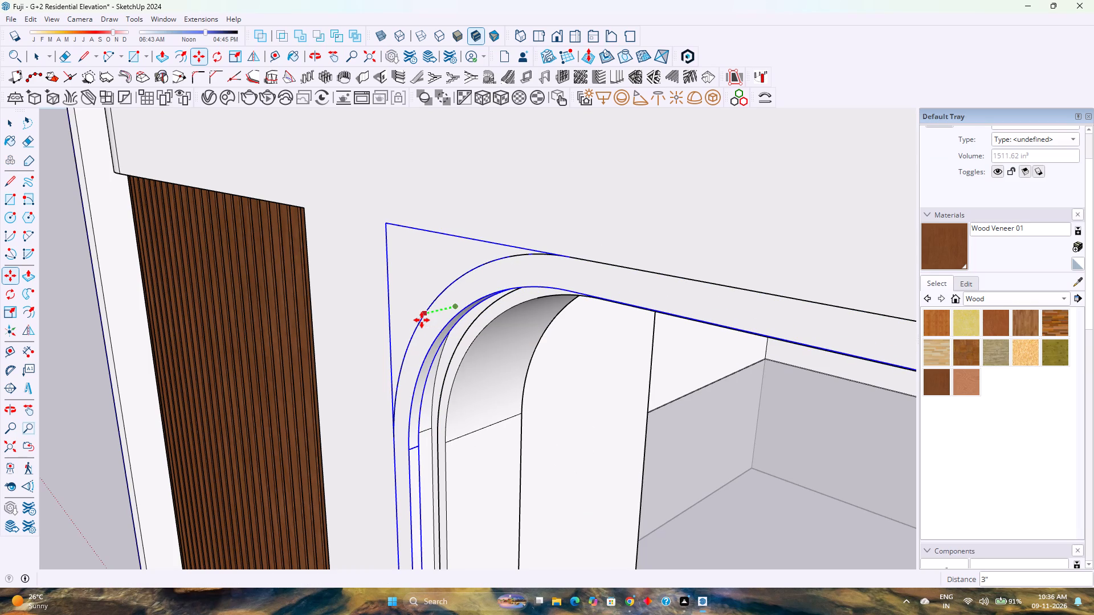
scroll(410, 332, down, 5)
key(space)
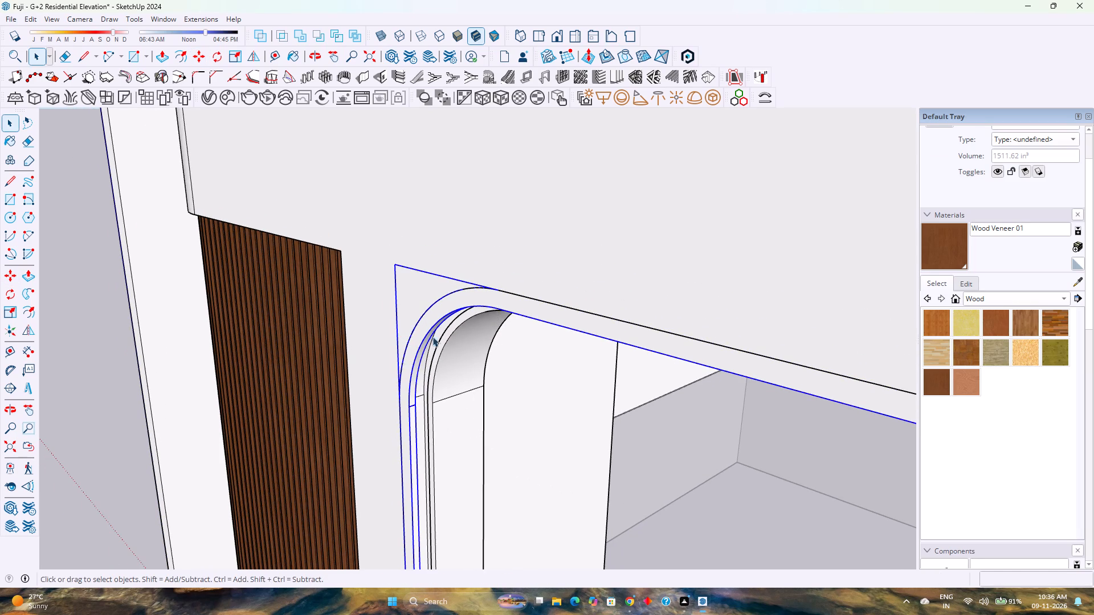
Push/Pull the ledge exposed behind the moved window frame by 3" and repeat that distance on the narrow inner rim.
scroll(435, 334, up, 9)
key(p)
double_click(435, 348)
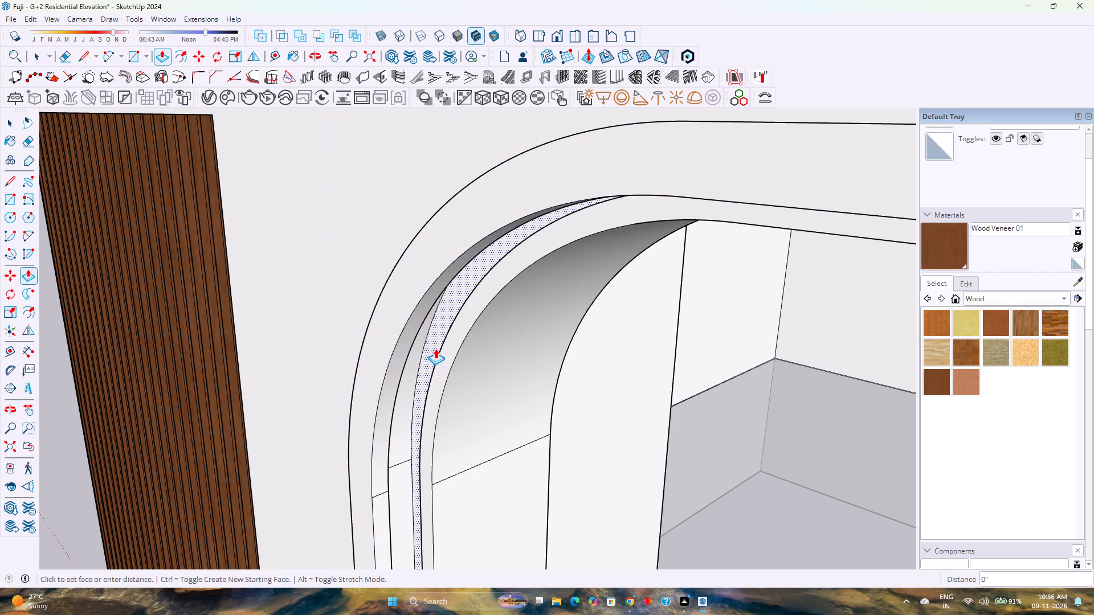
key(ctrl+z)
click(435, 345)
key(3)
key(Return)
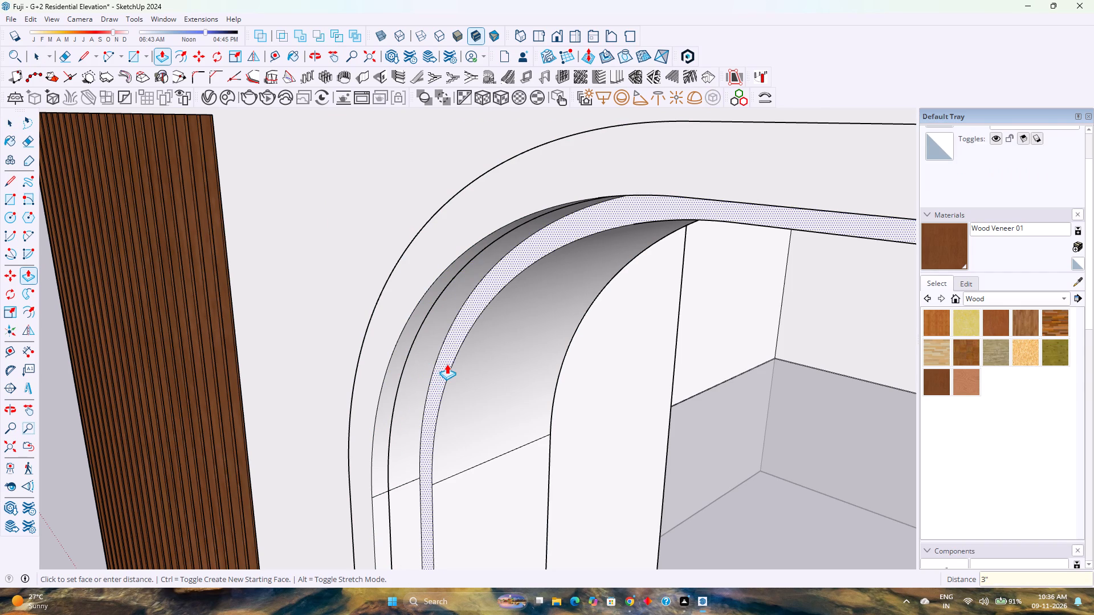
double_click(447, 364)
Move the wood lattice panel standing in the window opening 2.5" toward the front face of the frame.
scroll(446, 364, down, 5)
middle_drag(412, 374, 503, 341)
scroll(504, 333, down, 4)
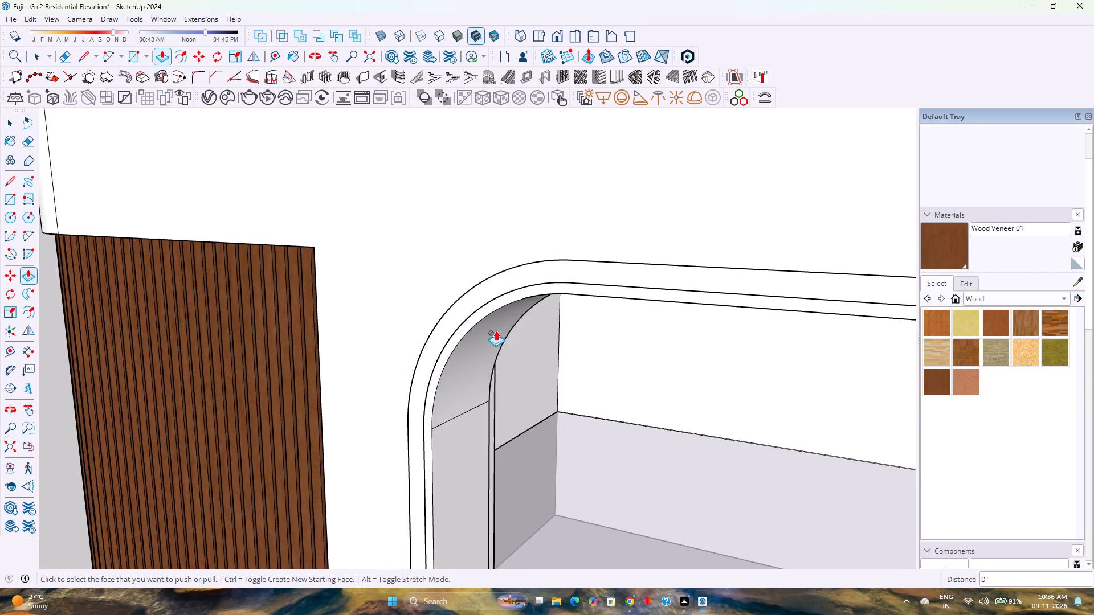
scroll(496, 330, down, 7)
scroll(434, 323, down, 9)
shift+middle_drag(435, 427, 435, 339)
scroll(444, 318, down, 3)
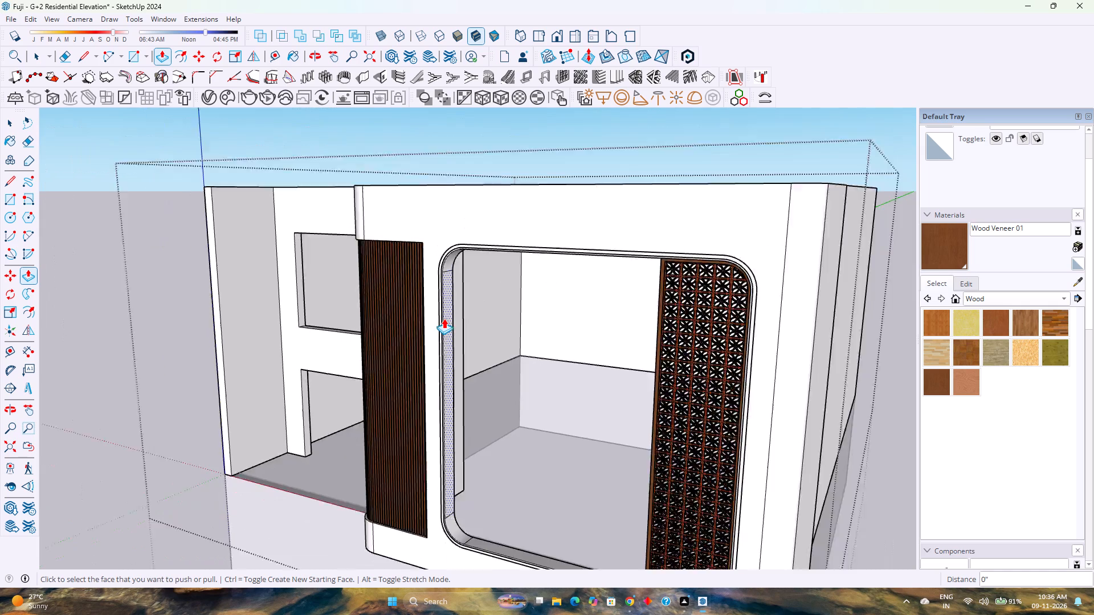
scroll(444, 318, down, 7)
scroll(544, 464, up, 7)
middle_drag(546, 446, 737, 527)
scroll(744, 473, up, 3)
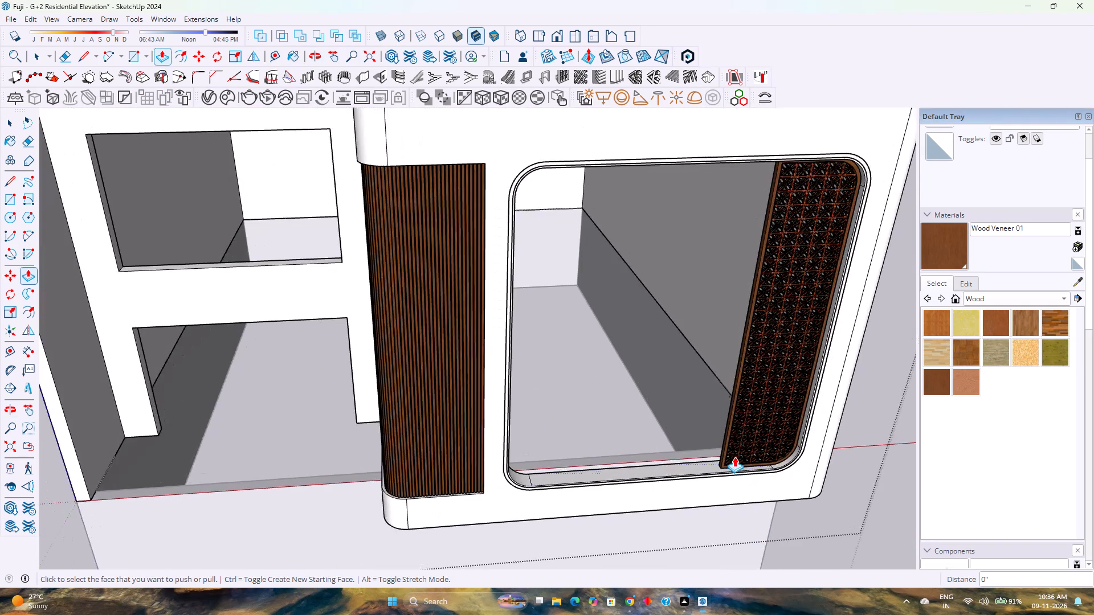
scroll(734, 457, up, 3)
shift+middle_drag(725, 450, 567, 387)
scroll(546, 395, up, 1)
middle_drag(546, 395, 771, 486)
middle_drag(709, 438, 500, 381)
middle_click(497, 380)
scroll(483, 372, down, 8)
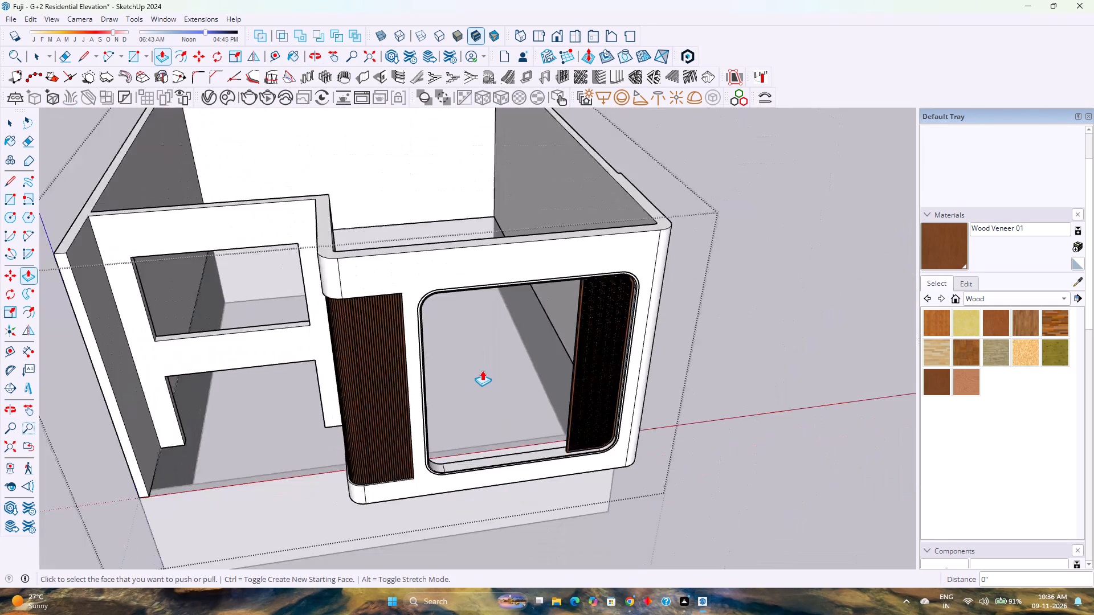
scroll(482, 370, down, 2)
scroll(554, 454, up, 5)
key(space)
scroll(571, 411, up, 5)
middle_drag(577, 411, 726, 434)
middle_click(726, 434)
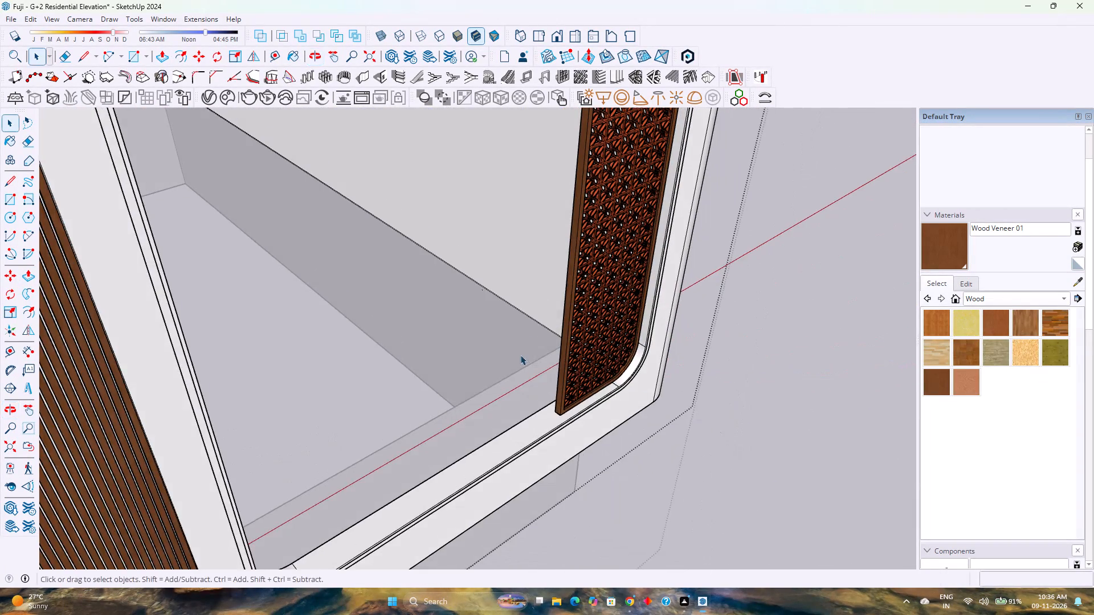
scroll(520, 355, up, 4)
scroll(613, 470, up, 4)
middle_drag(608, 467, 703, 471)
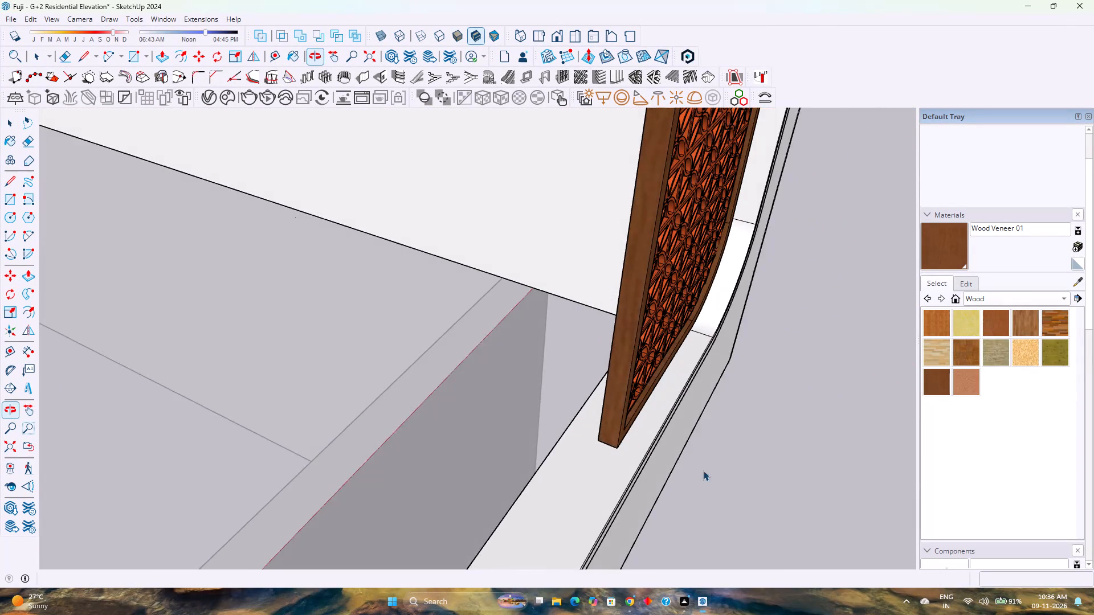
scroll(643, 436, up, 3)
click(611, 429)
key(m)
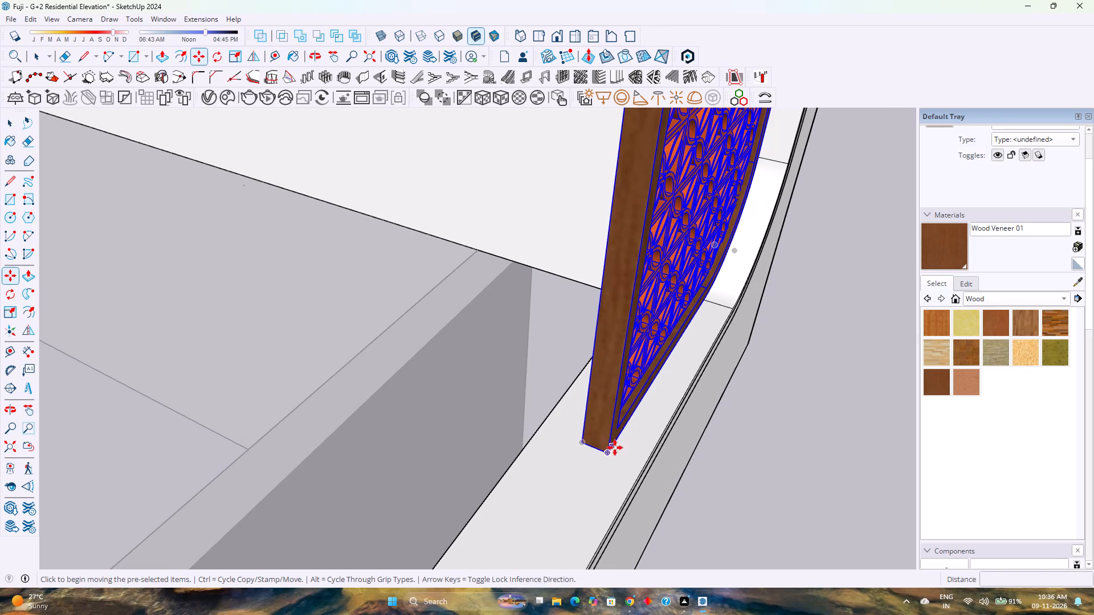
click(612, 455)
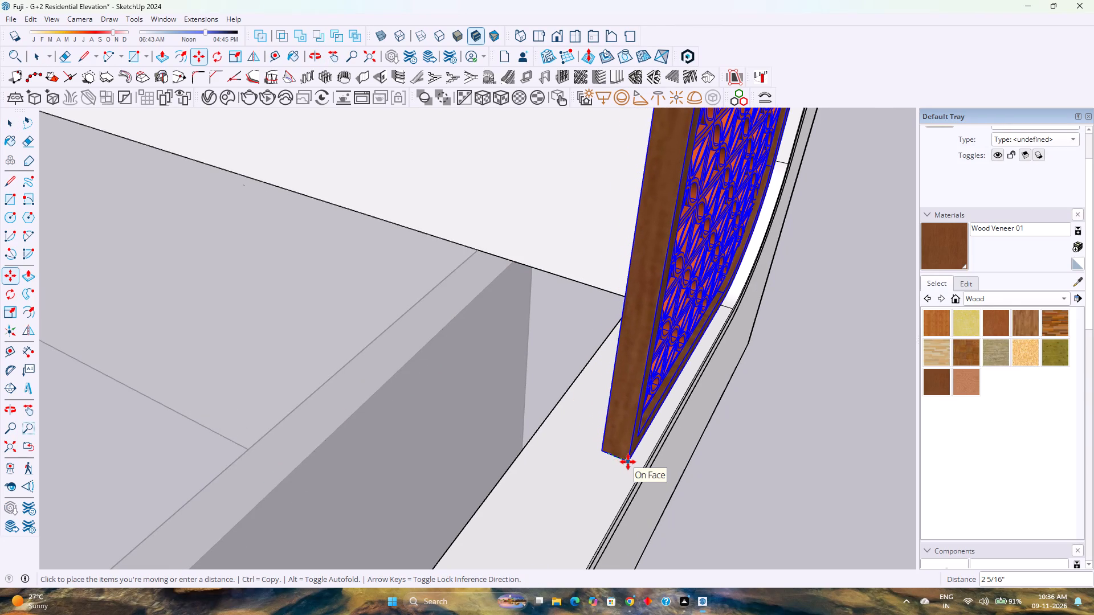
key(3)
key(Return)
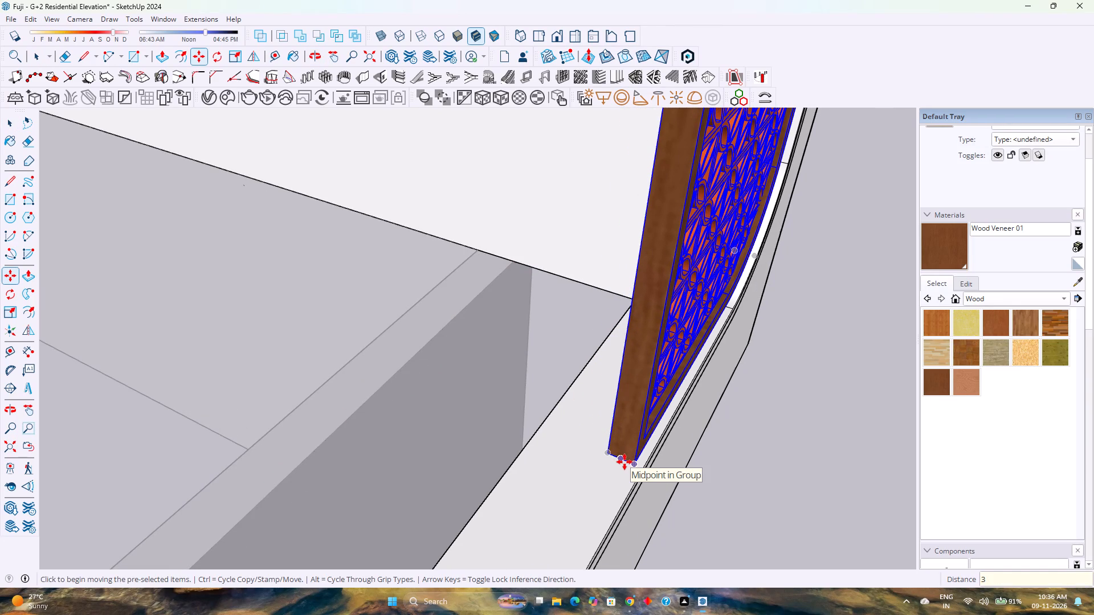
key(2)
key(period)
key(5)
key(Return)
key(space)
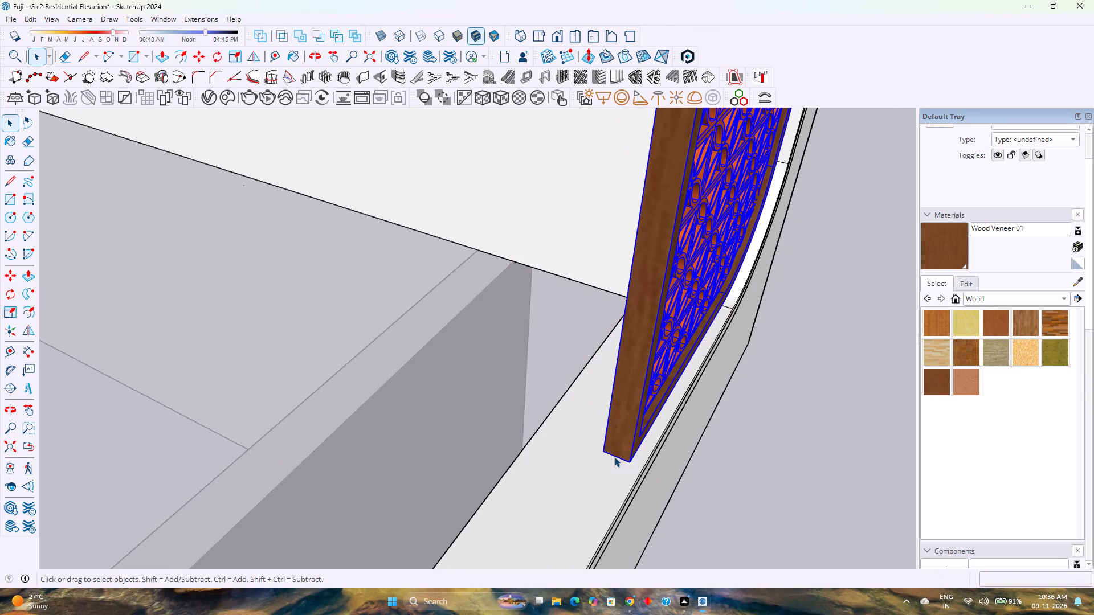
Inspect the moved lattice panel within the rounded window frame and the whole front elevation.
key(Escape)
scroll(614, 457, down, 6)
middle_drag(729, 445, 582, 415)
scroll(564, 412, down, 11)
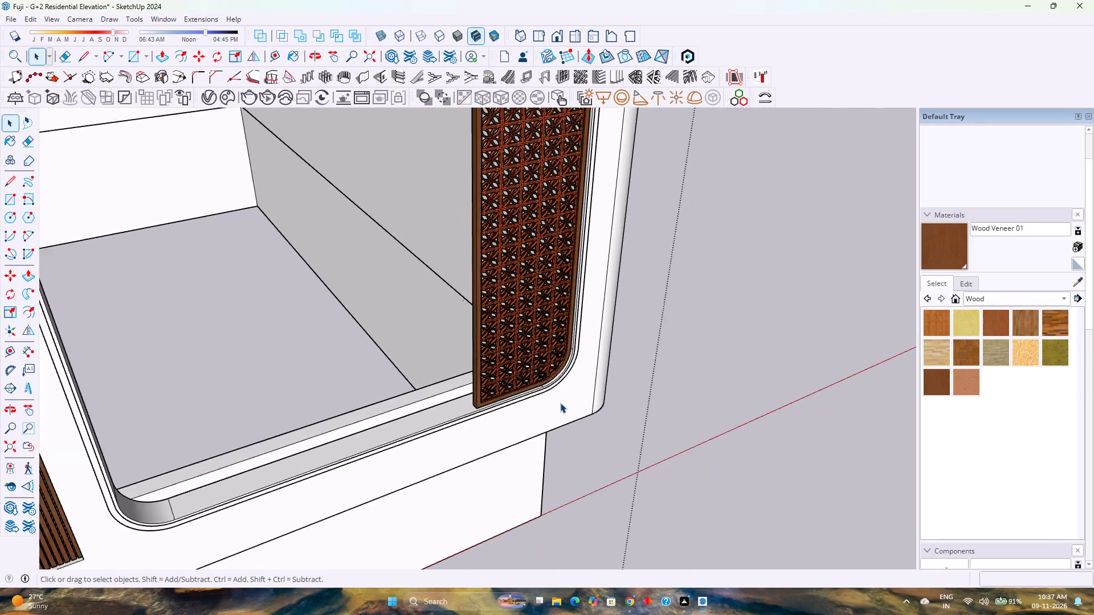
scroll(560, 403, down, 10)
middle_drag(596, 411, 381, 378)
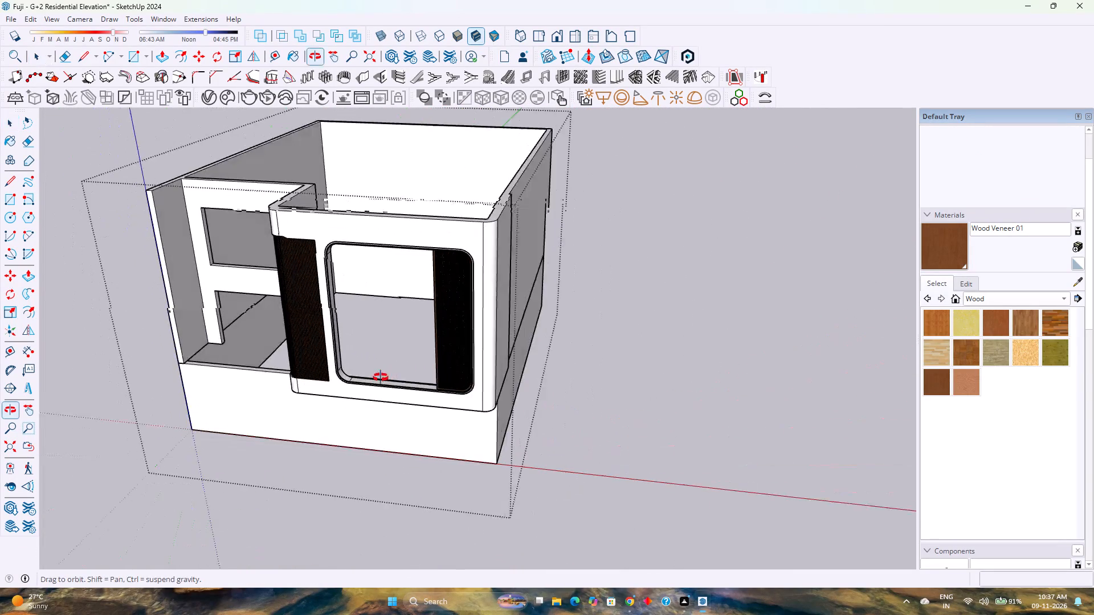
middle_drag(381, 378, 366, 367)
scroll(361, 356, up, 3)
shift+middle_drag(370, 363, 443, 464)
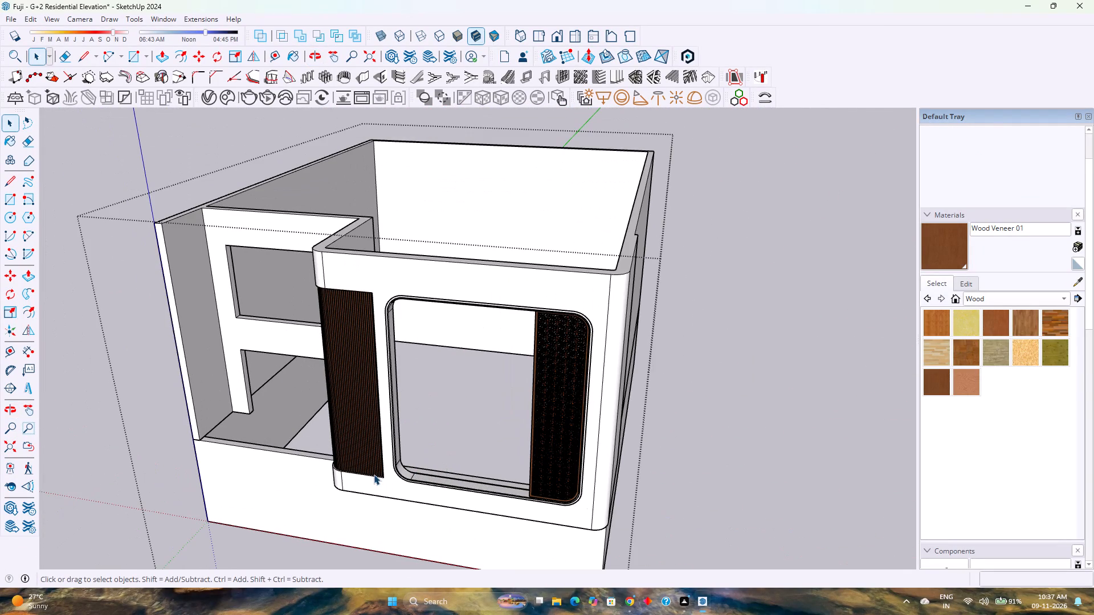
Hide the rounded outer window frame inside the elevation group to expose the wall ledge behind it.
scroll(419, 489, up, 6)
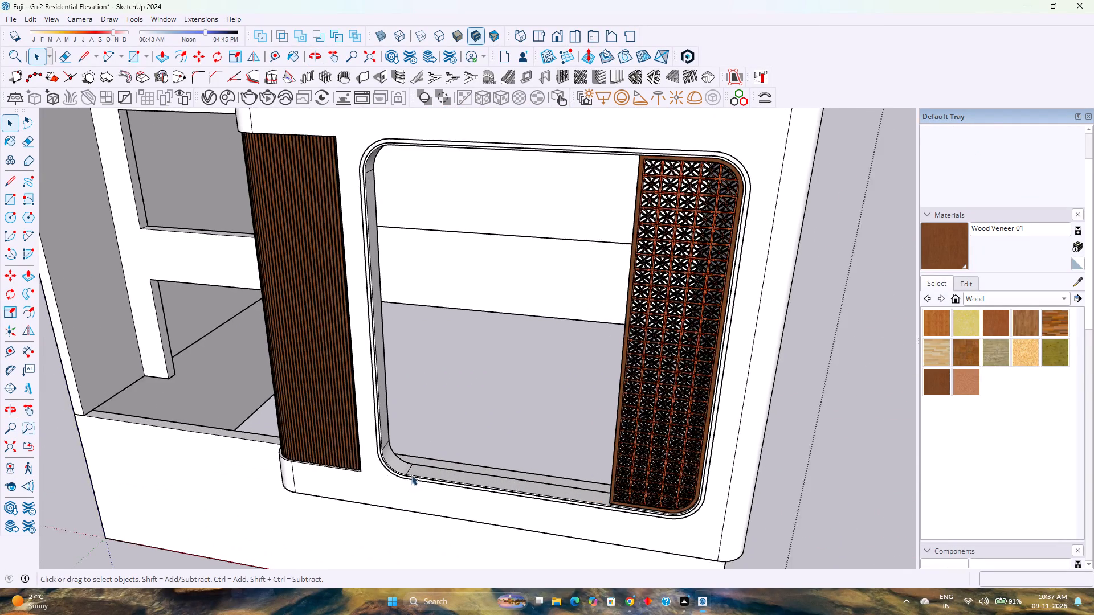
scroll(411, 475, up, 17)
middle_drag(387, 470, 313, 495)
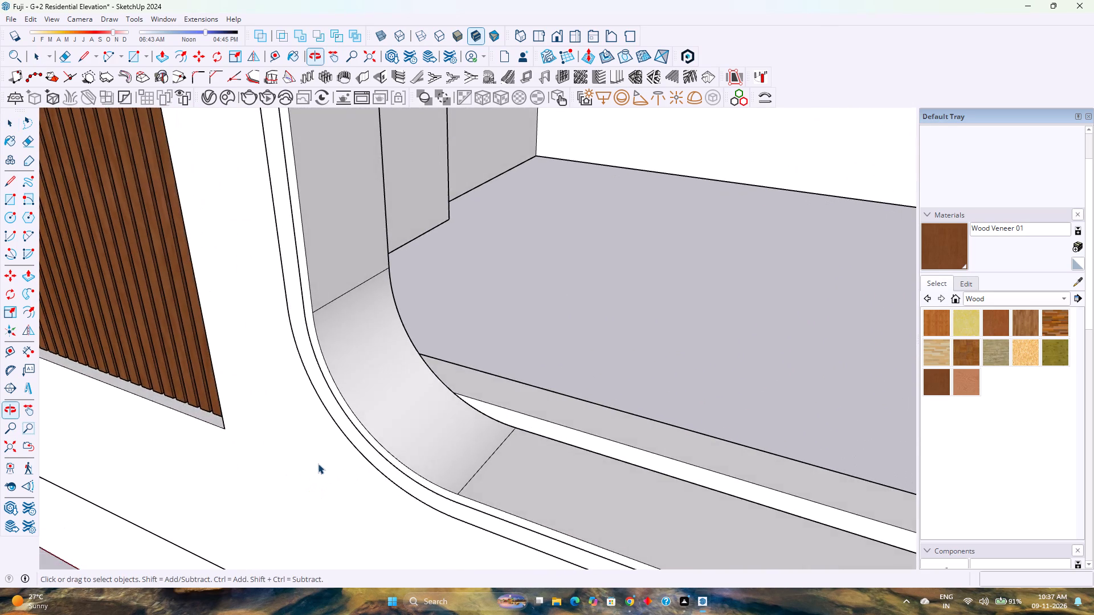
scroll(318, 464, up, 5)
scroll(319, 462, down, 5)
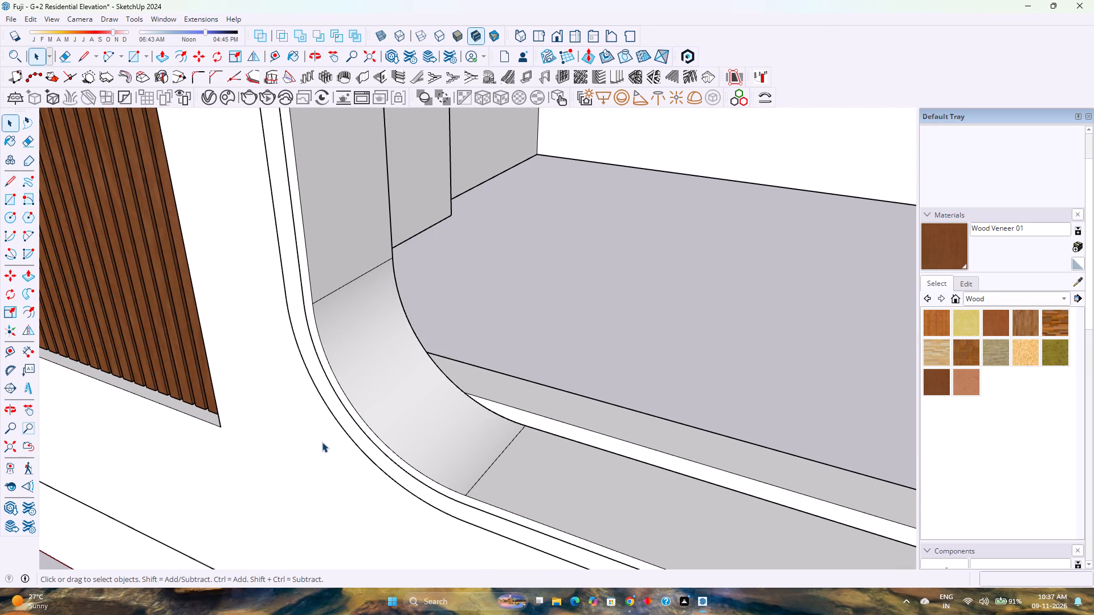
click(337, 416)
click(337, 416)
click(337, 416)
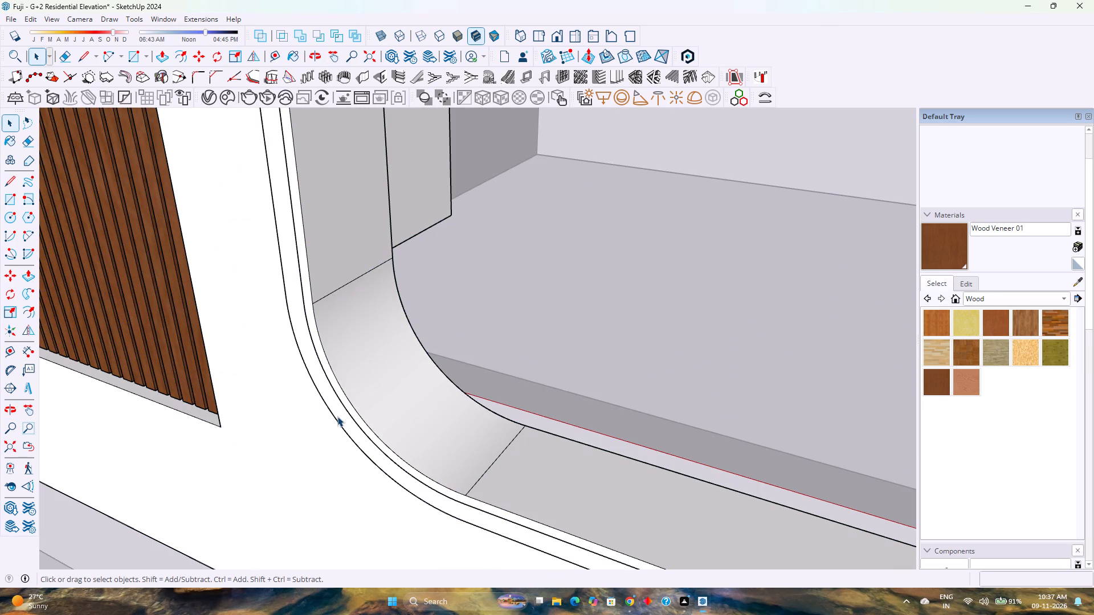
right_click(337, 416)
click(387, 146)
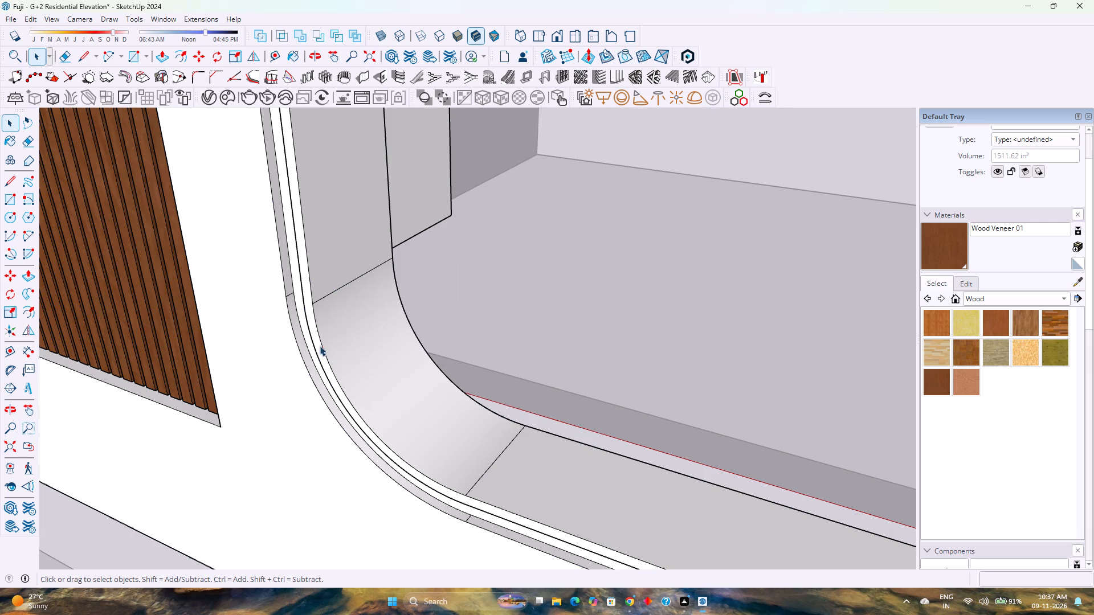
Push/Pull the exposed ledge face around the window opening inward by 0.25".
scroll(309, 366, up, 6)
middle_drag(309, 365, 368, 390)
middle_click(368, 390)
click(309, 330)
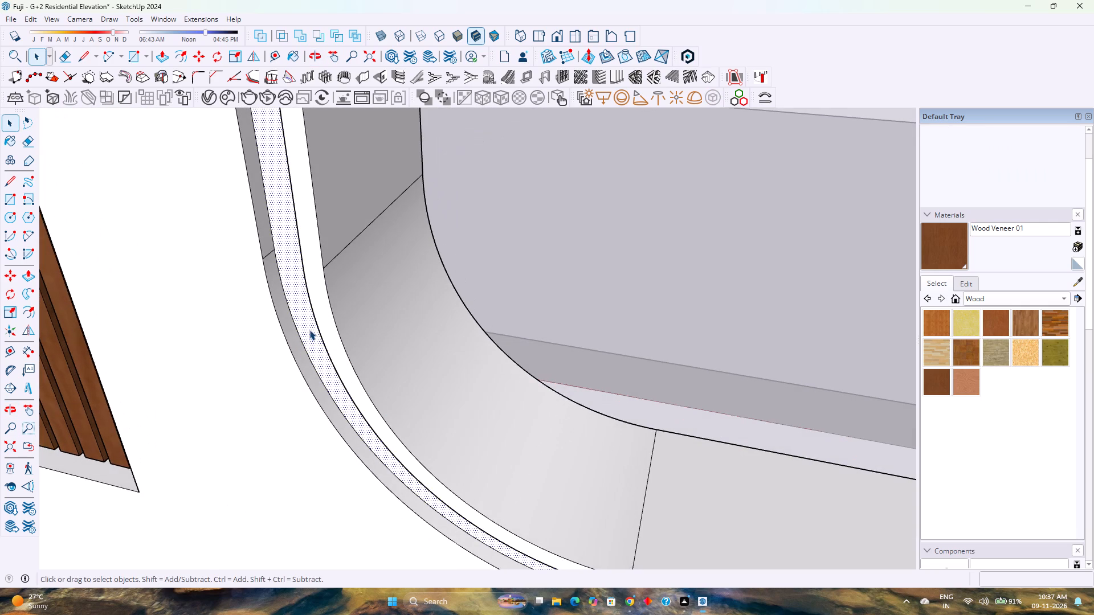
key(p)
click(309, 330)
text(0.25)
key(Return)
key(space)
key(Escape)
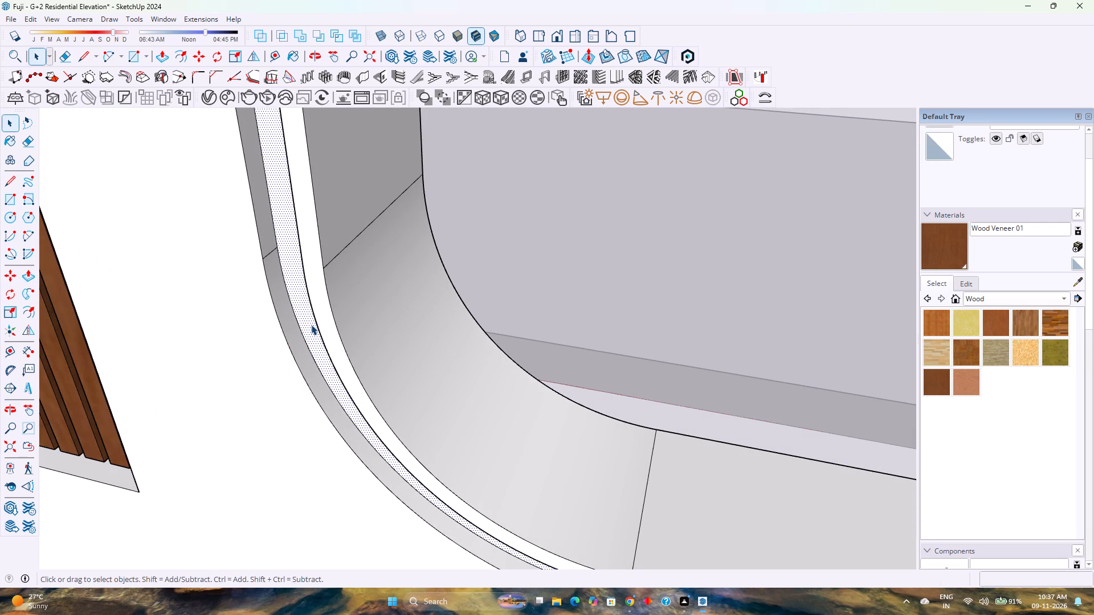
Reopen the elevation group and unhide all hidden objects to restore the rounded window frame.
scroll(299, 336, down, 3)
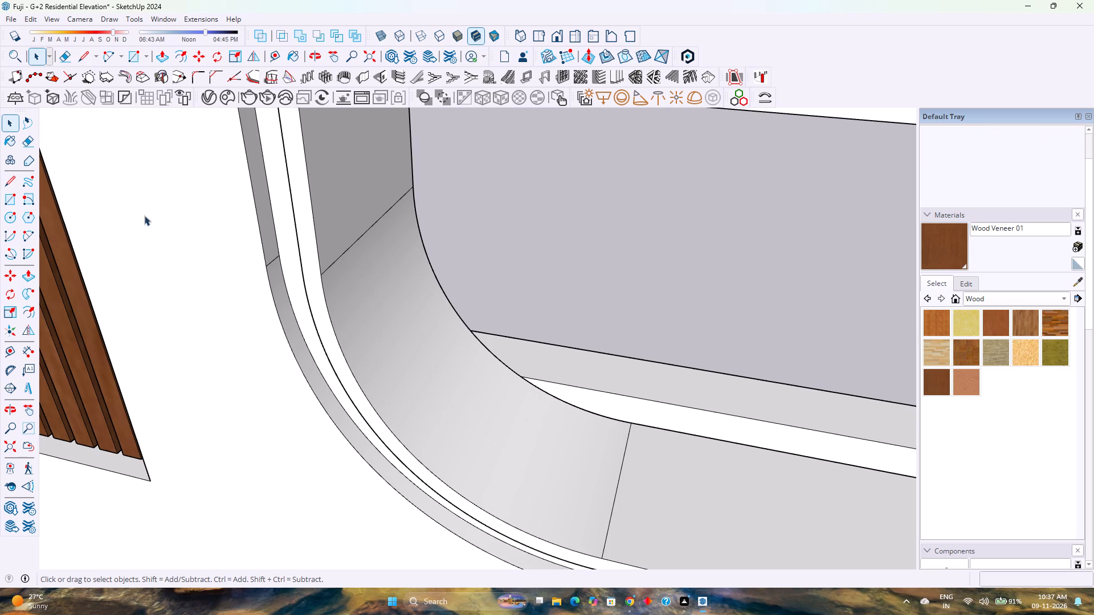
click(189, 269)
click(189, 269)
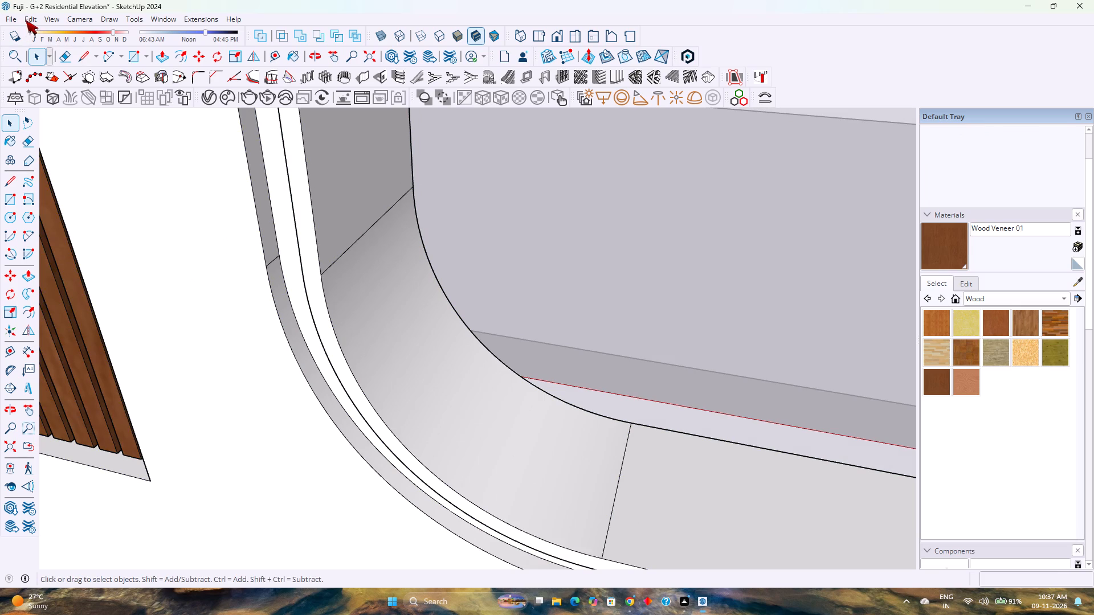
click(26, 20)
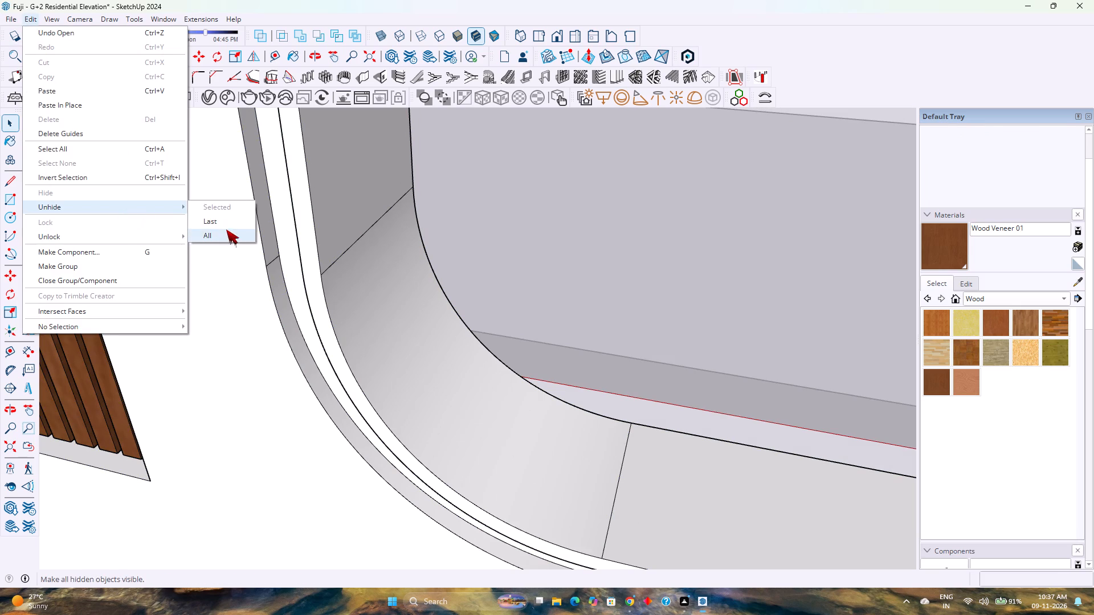
click(226, 229)
Move the rounded outer window frame 0.25" inward along the green axis into the deepened ledge.
click(320, 384)
key(m)
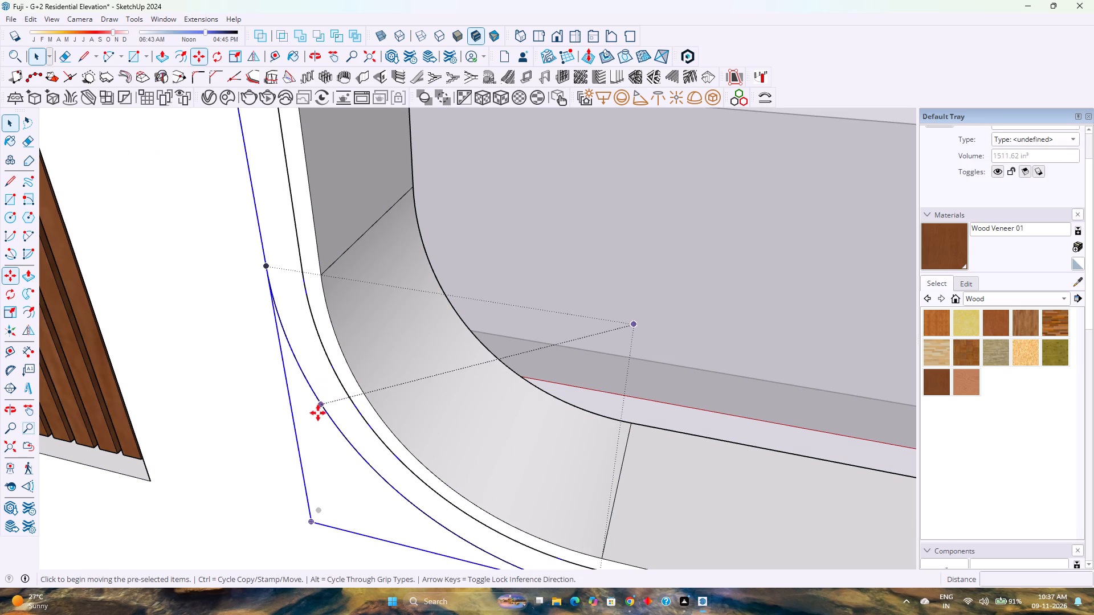
click(311, 523)
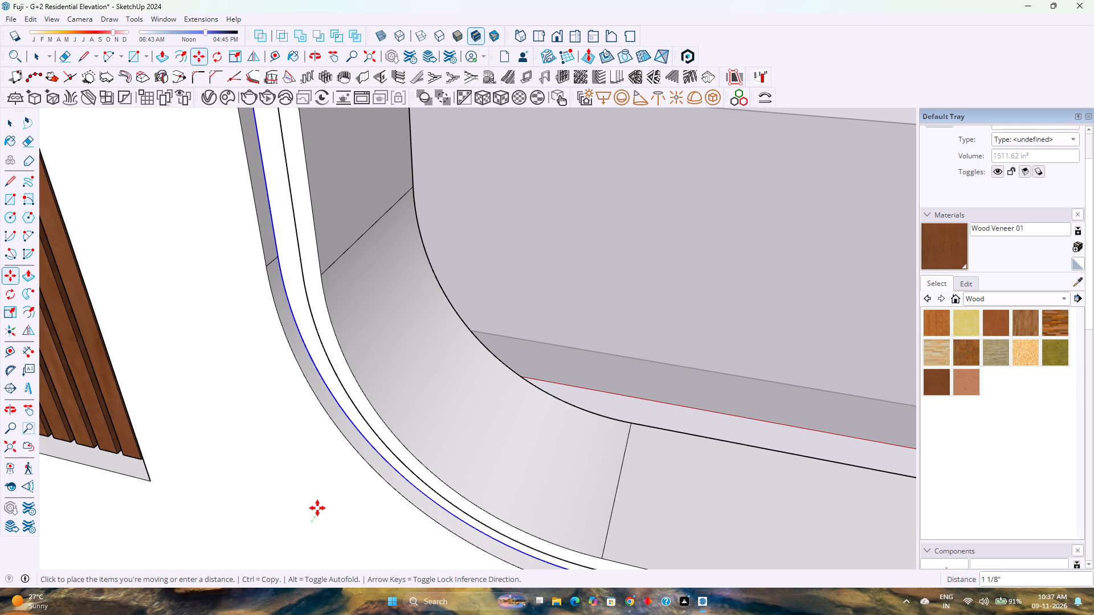
key(Left)
text(0.25)
key(Return)
key(space)
scroll(311, 507, down, 4)
key(Escape)
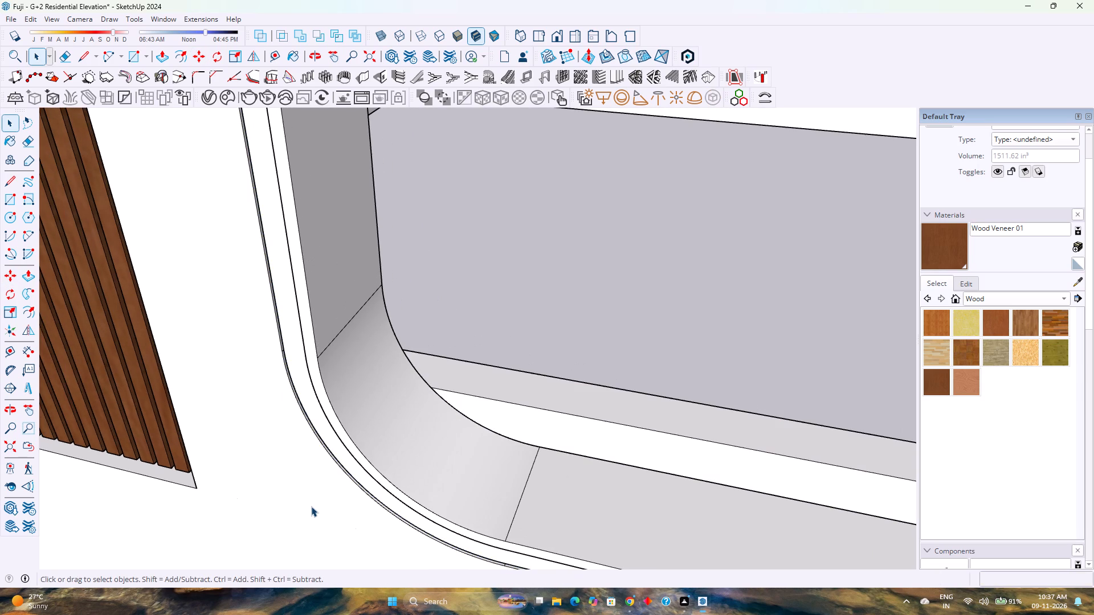
Save the model with the whole elevation in view.
scroll(328, 452, down, 5)
scroll(328, 452, up, 1)
scroll(328, 452, down, 13)
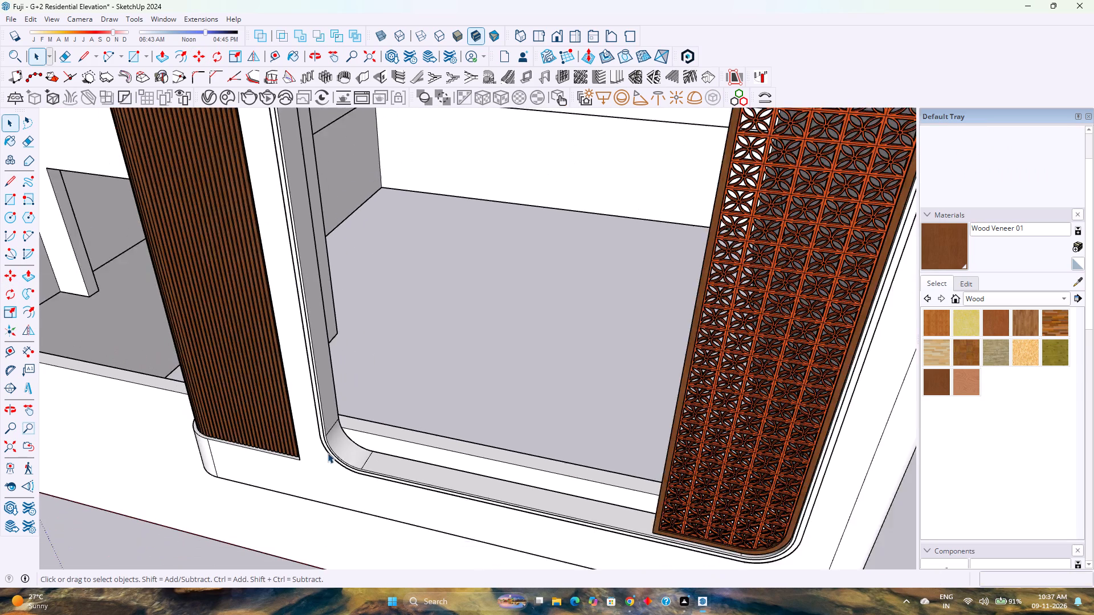
scroll(328, 453, down, 6)
middle_drag(328, 451, 432, 336)
middle_click(434, 335)
scroll(439, 333, up, 1)
scroll(443, 331, down, 7)
scroll(369, 399, down, 1)
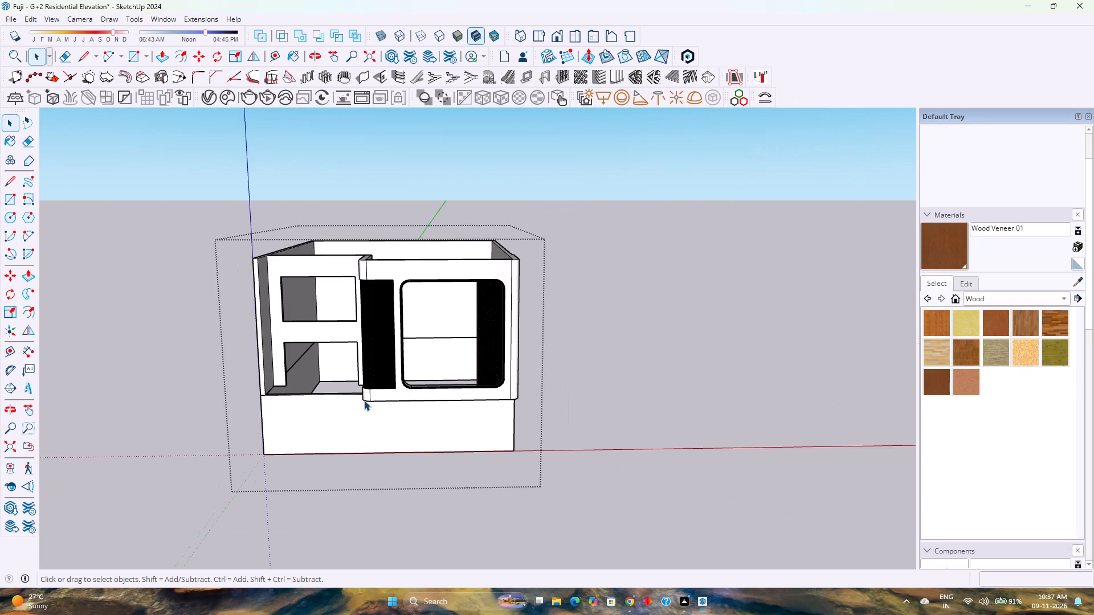
key(ctrl+s)
Examine the slatted corner panel, its curved base ledge and the adjoining recessed wall from several sides.
scroll(391, 375, up, 8)
scroll(314, 415, up, 6)
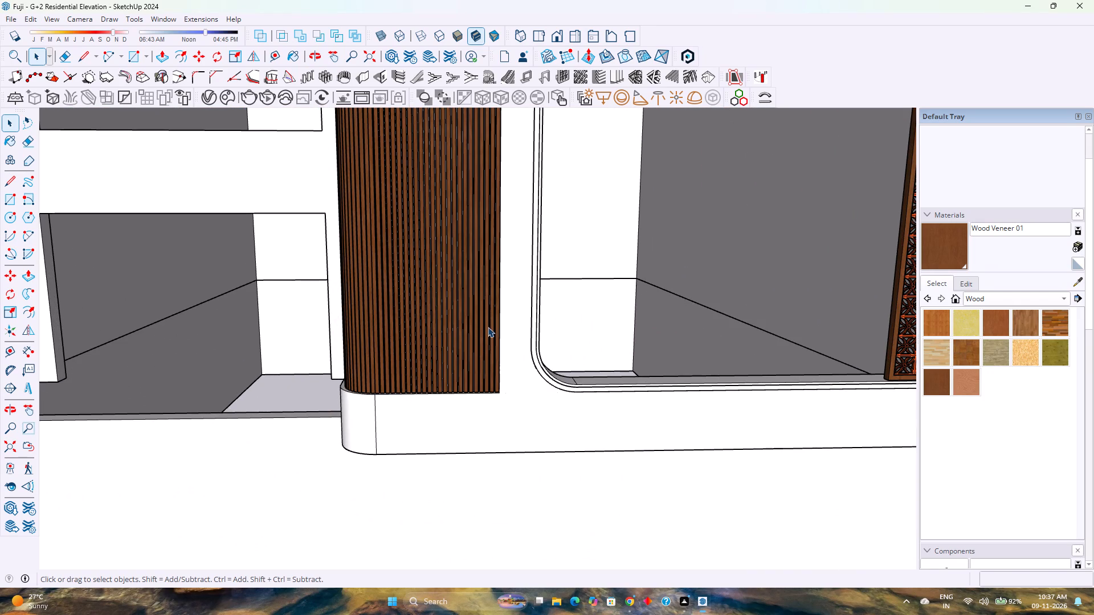
middle_drag(481, 333, 553, 435)
middle_drag(558, 438, 653, 482)
middle_drag(663, 486, 732, 501)
scroll(549, 512, up, 3)
scroll(634, 446, up, 2)
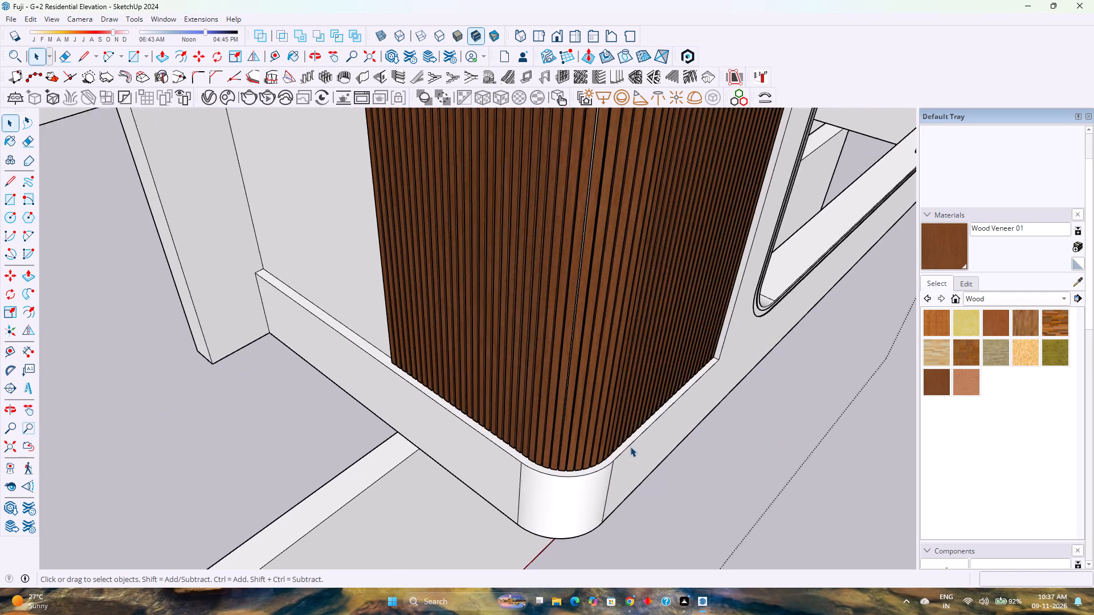
scroll(630, 446, up, 2)
middle_drag(622, 463, 320, 535)
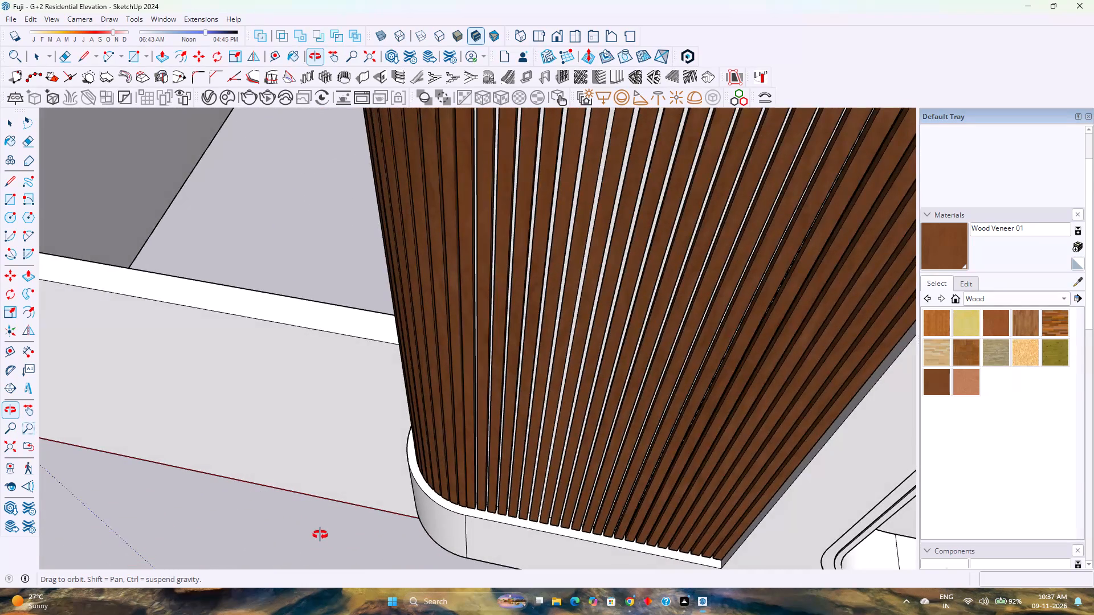
middle_drag(320, 535, 474, 498)
scroll(473, 497, down, 9)
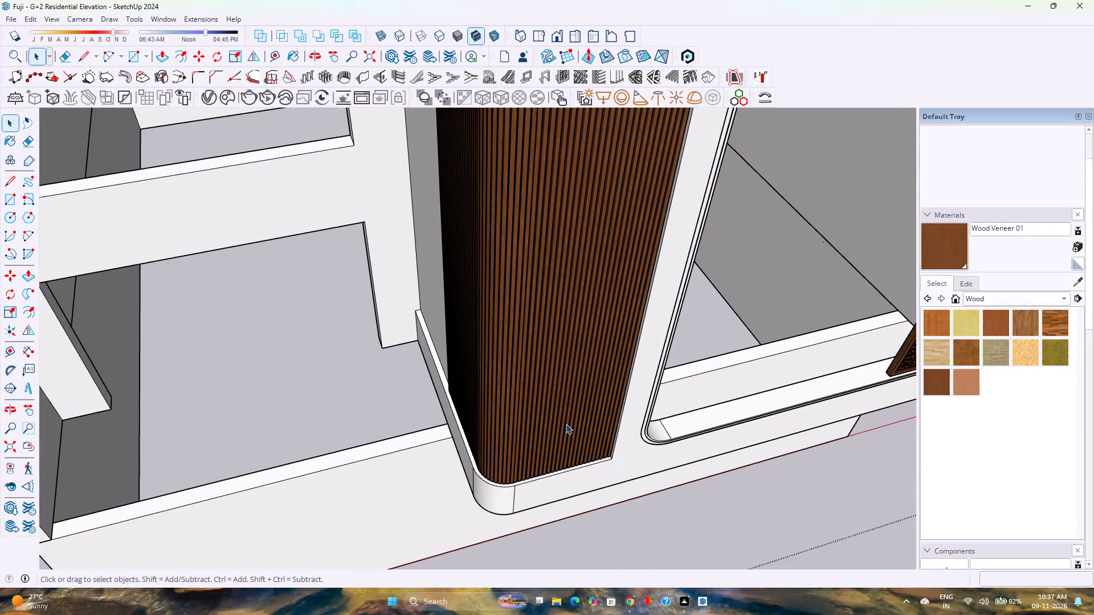
scroll(566, 424, down, 4)
scroll(578, 417, up, 5)
scroll(578, 422, down, 13)
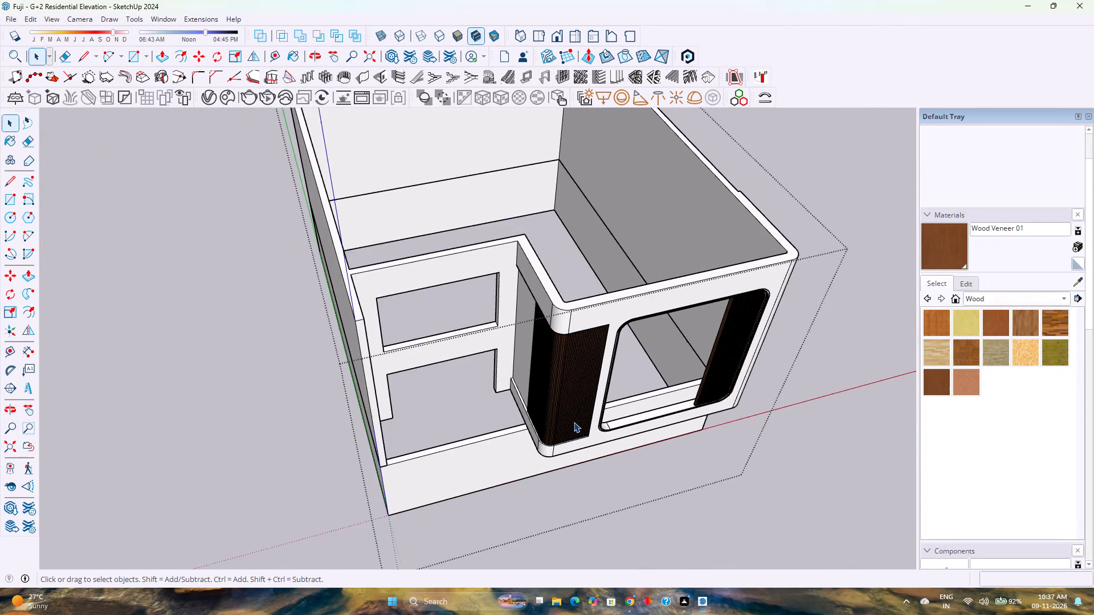
scroll(574, 422, up, 6)
middle_drag(547, 444, 705, 420)
middle_click(705, 420)
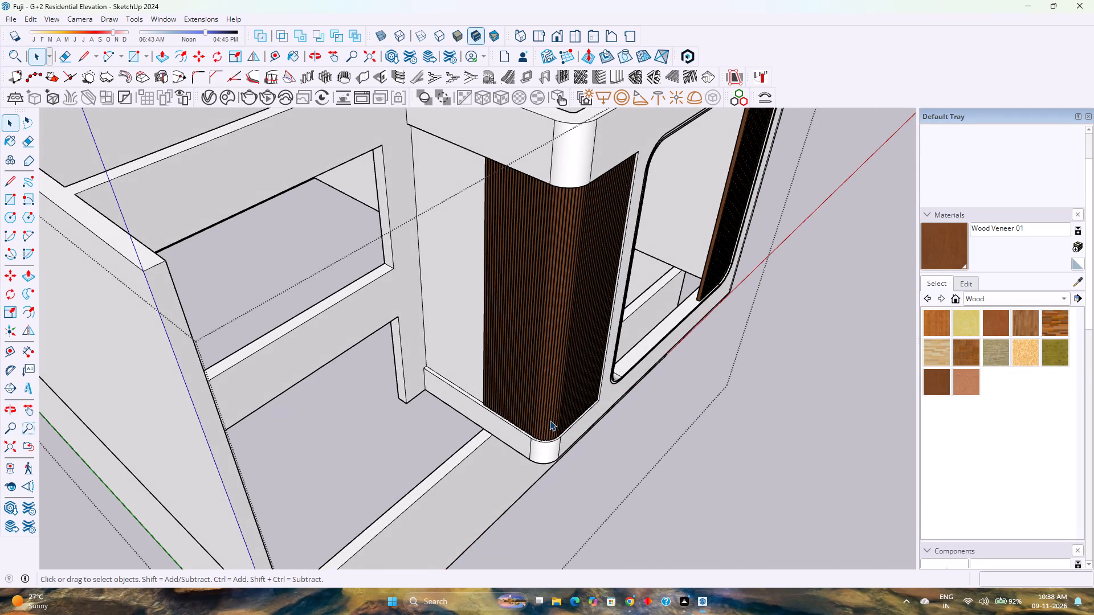
scroll(570, 450, up, 8)
scroll(521, 465, up, 7)
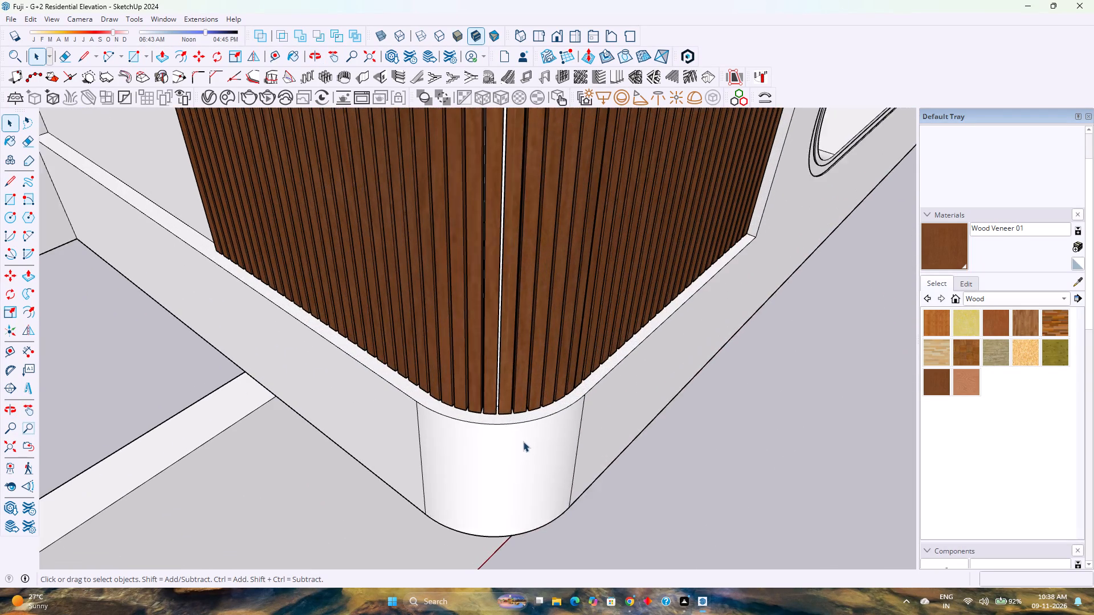
scroll(523, 441, up, 1)
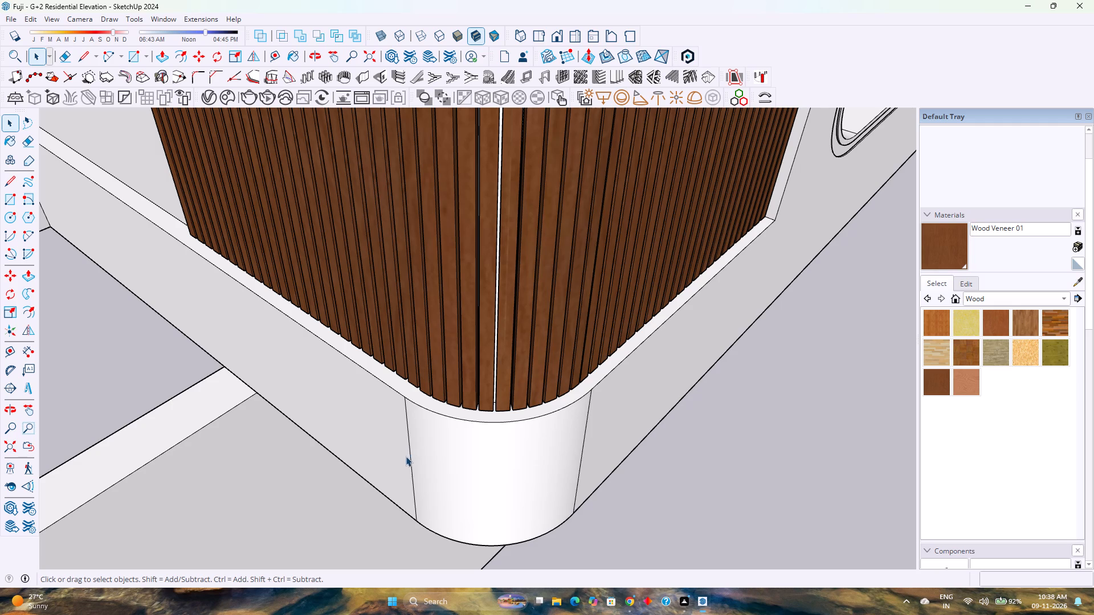
Open the wall group and select the base ledge's curved outer top edge with both adjoining straight edges below the slatted corner.
scroll(379, 434, down, 4)
scroll(379, 434, up, 3)
scroll(464, 425, up, 3)
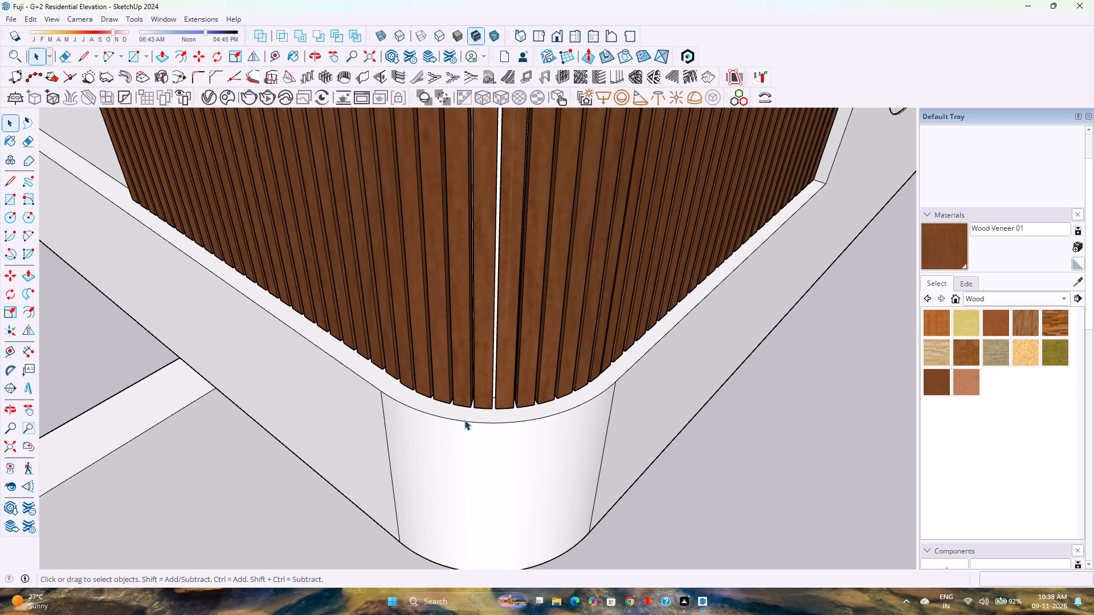
click(464, 420)
click(464, 420)
click(465, 420)
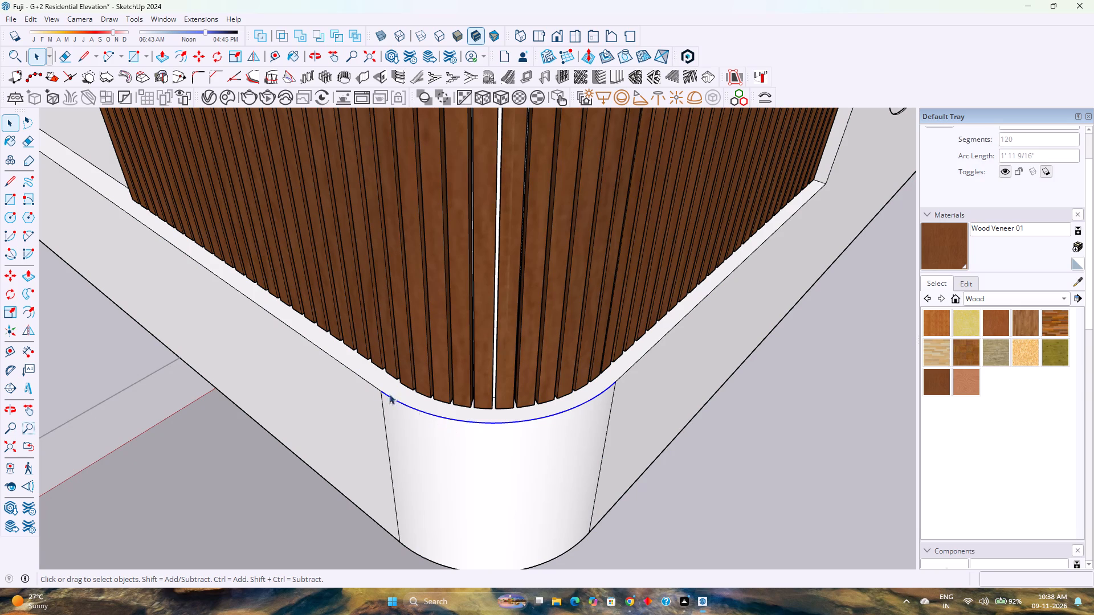
ctrl+click(356, 374)
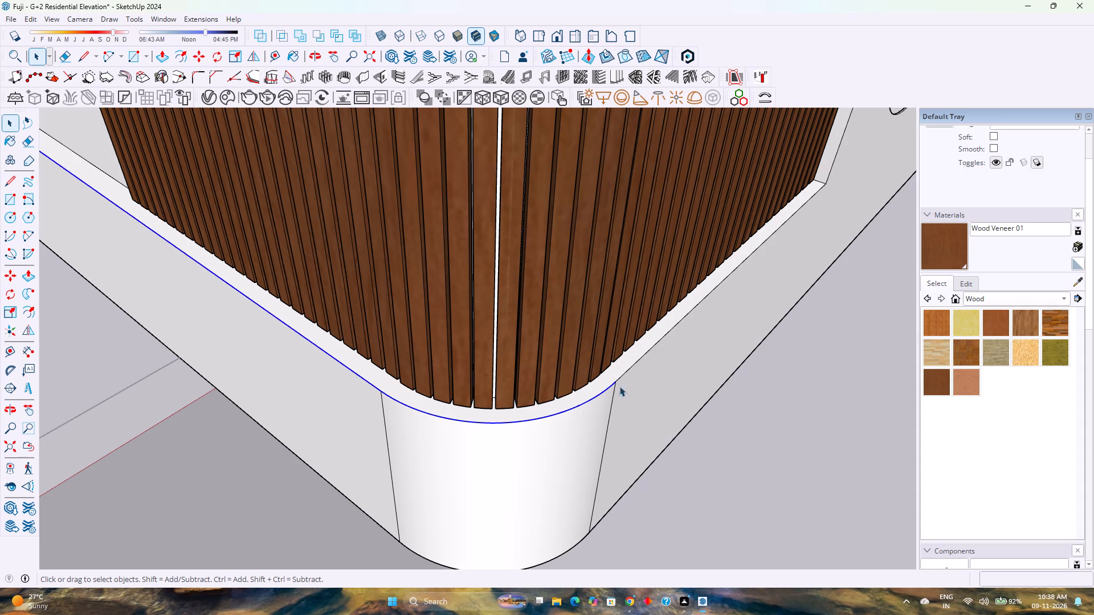
ctrl+click(634, 365)
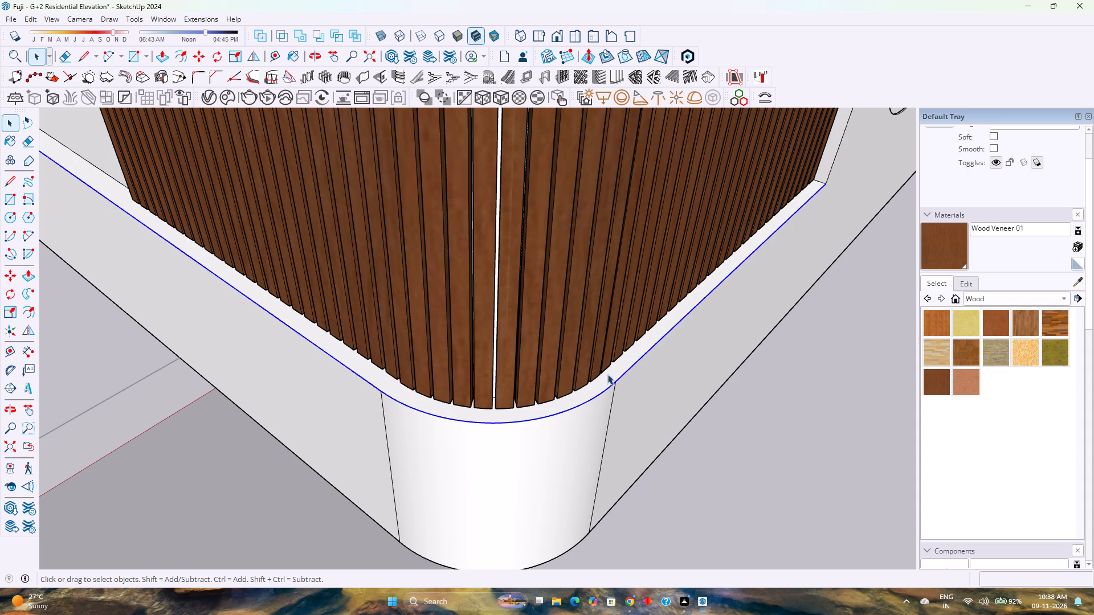
scroll(370, 463, down, 12)
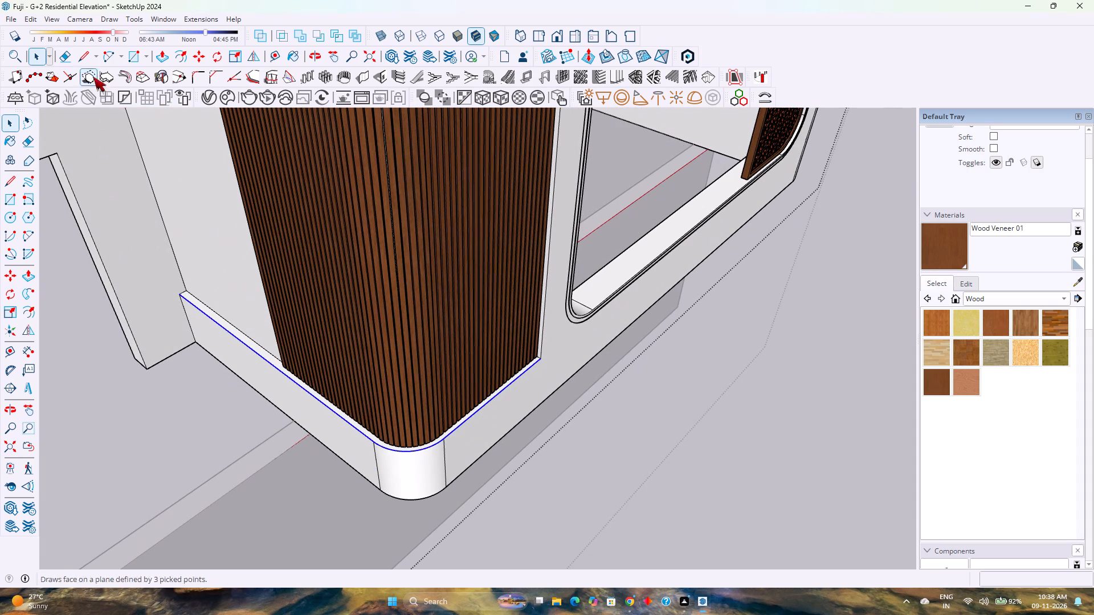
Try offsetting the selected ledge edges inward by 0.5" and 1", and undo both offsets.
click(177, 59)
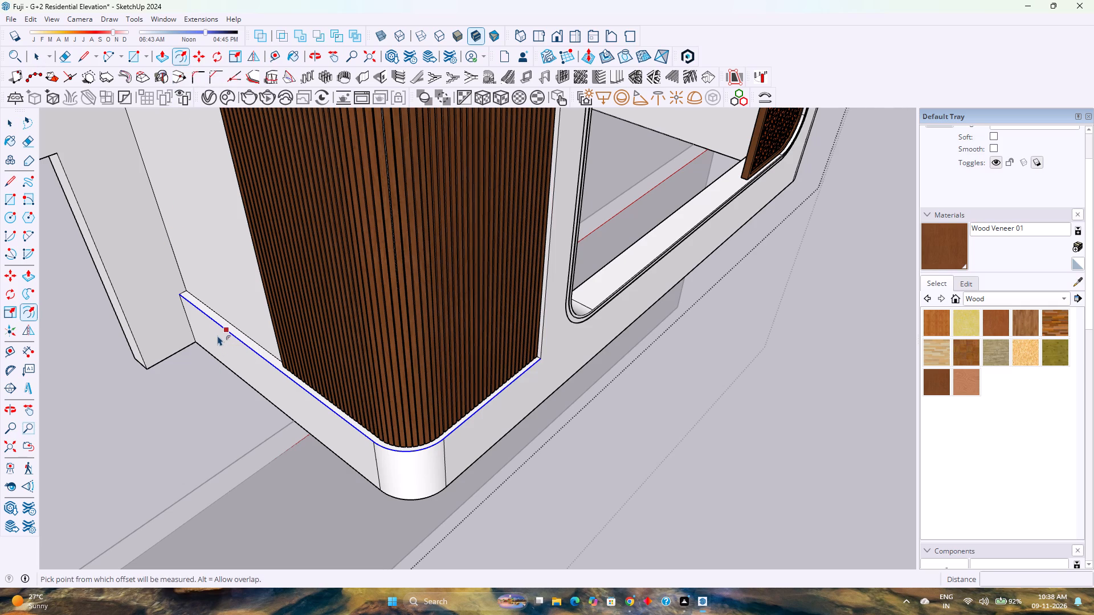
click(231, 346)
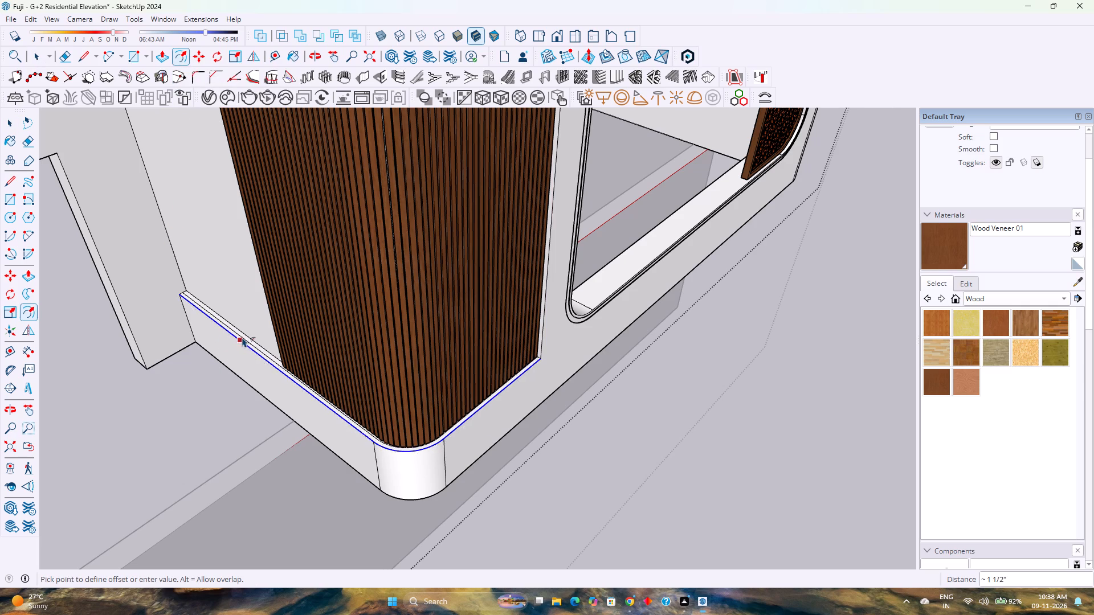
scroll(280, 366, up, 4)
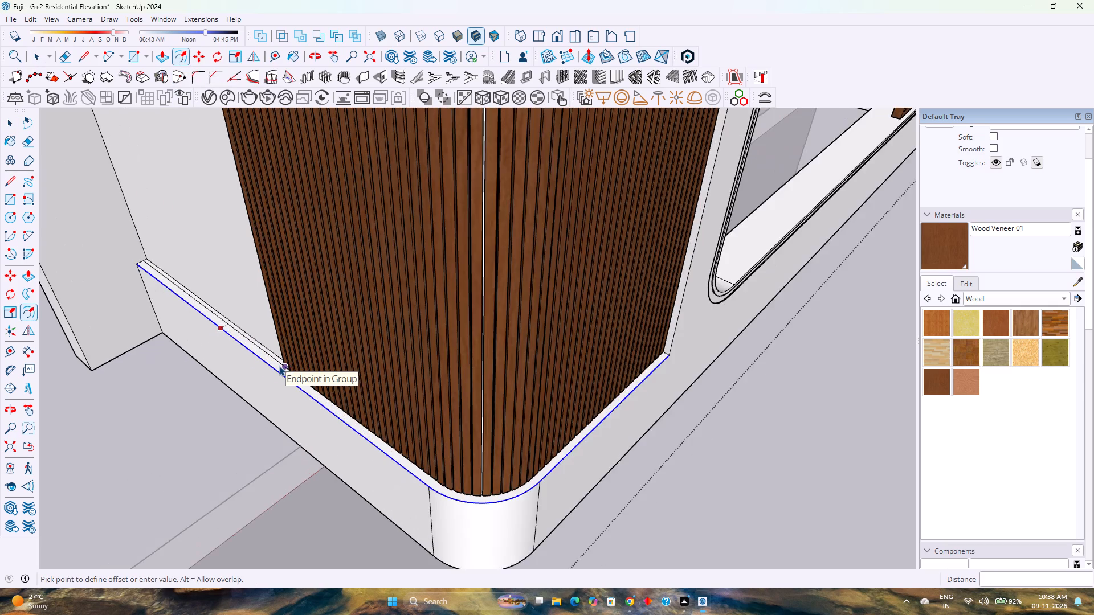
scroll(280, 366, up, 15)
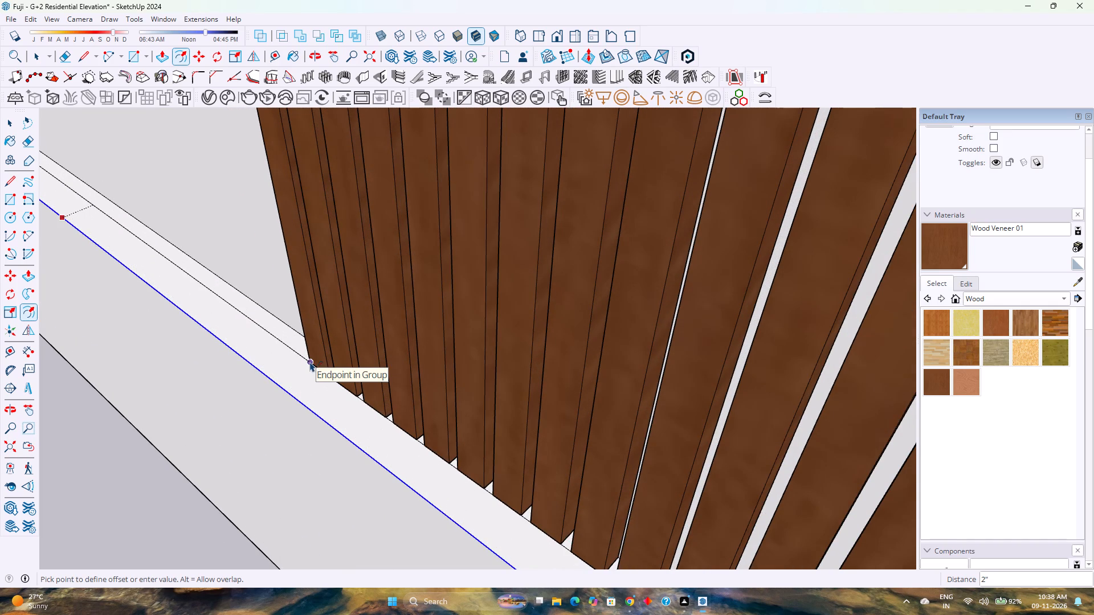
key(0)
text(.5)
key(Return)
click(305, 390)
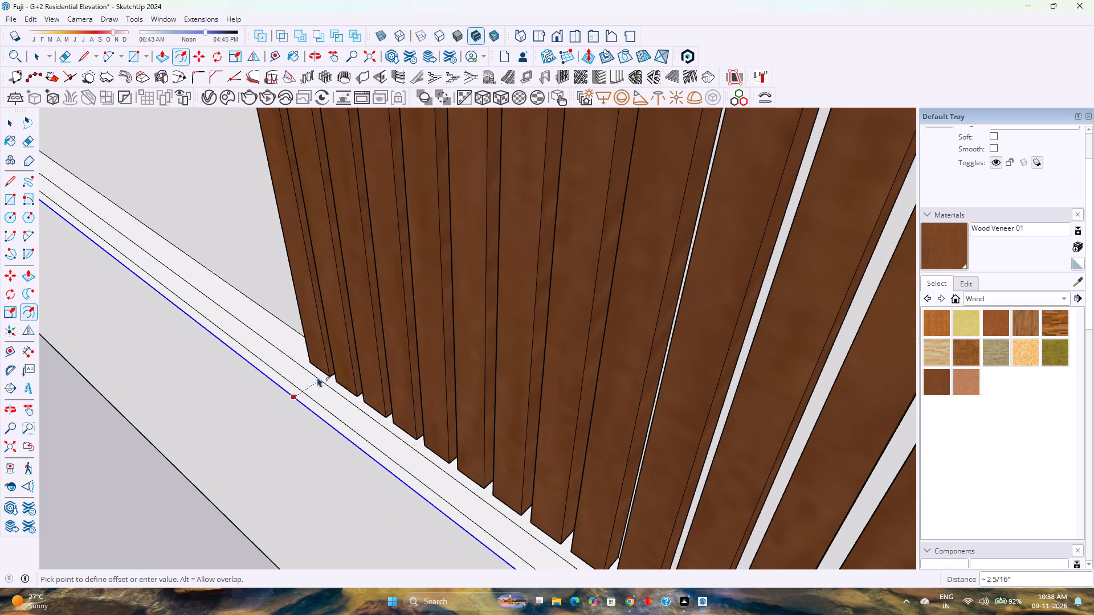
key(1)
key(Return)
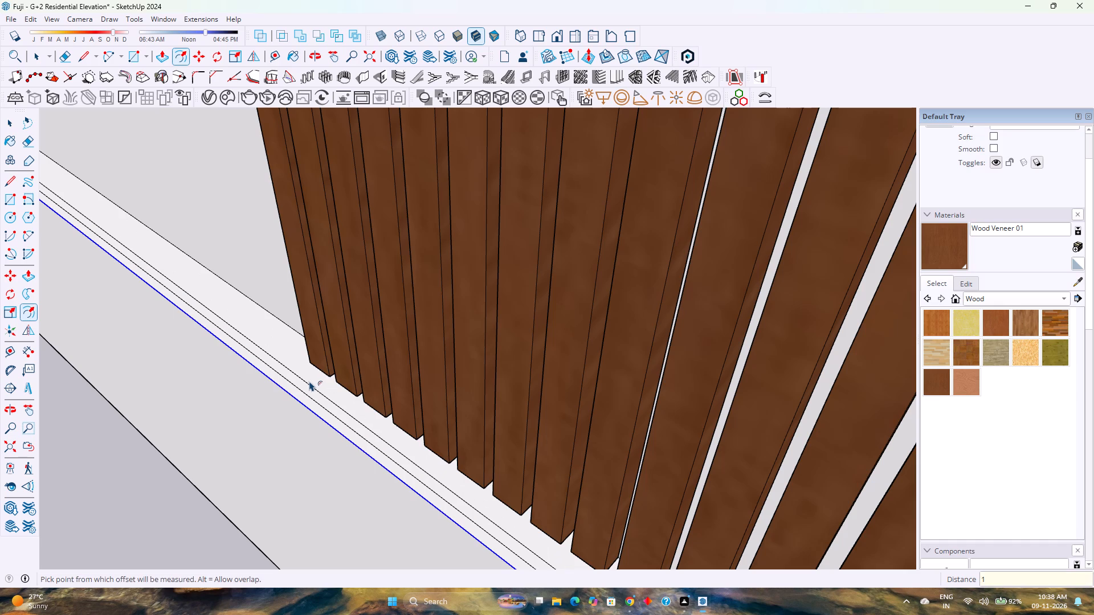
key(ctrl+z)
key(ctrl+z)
Offset the selected outer ledge edges inward twice, by 0.75" and by 1.25", to outline a narrow strip.
click(291, 395)
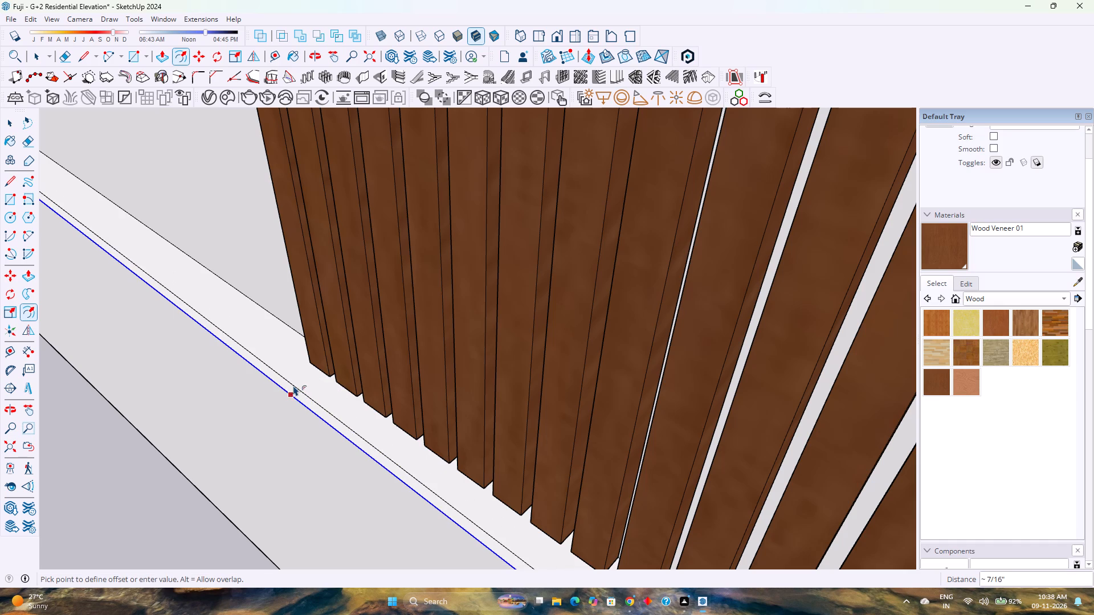
text(0.75)
key(Return)
click(294, 399)
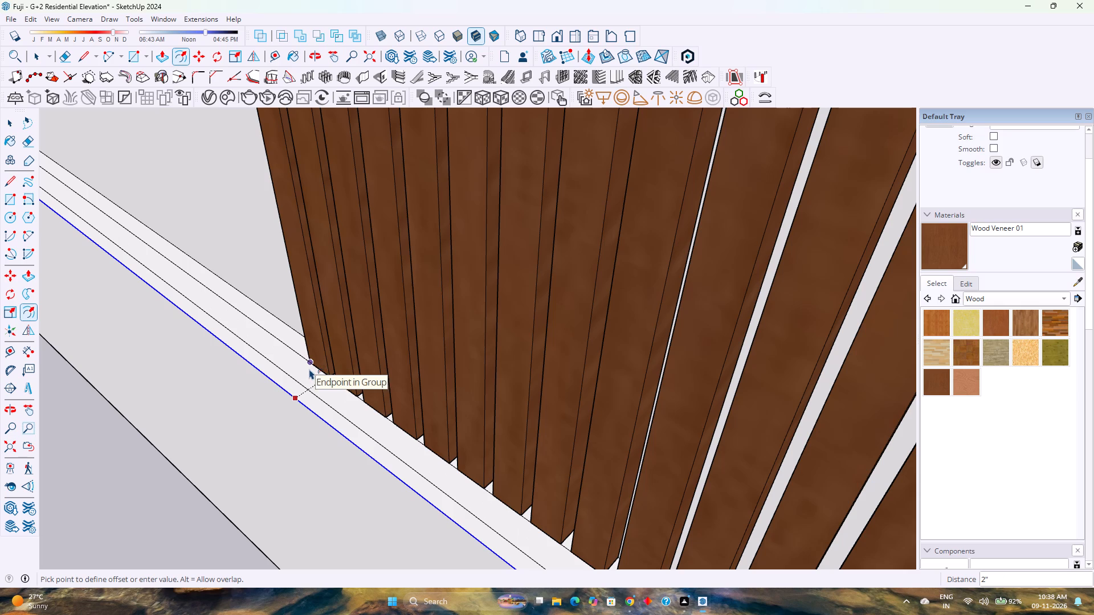
key(1)
key(Return)
text(1.25)
key(Return)
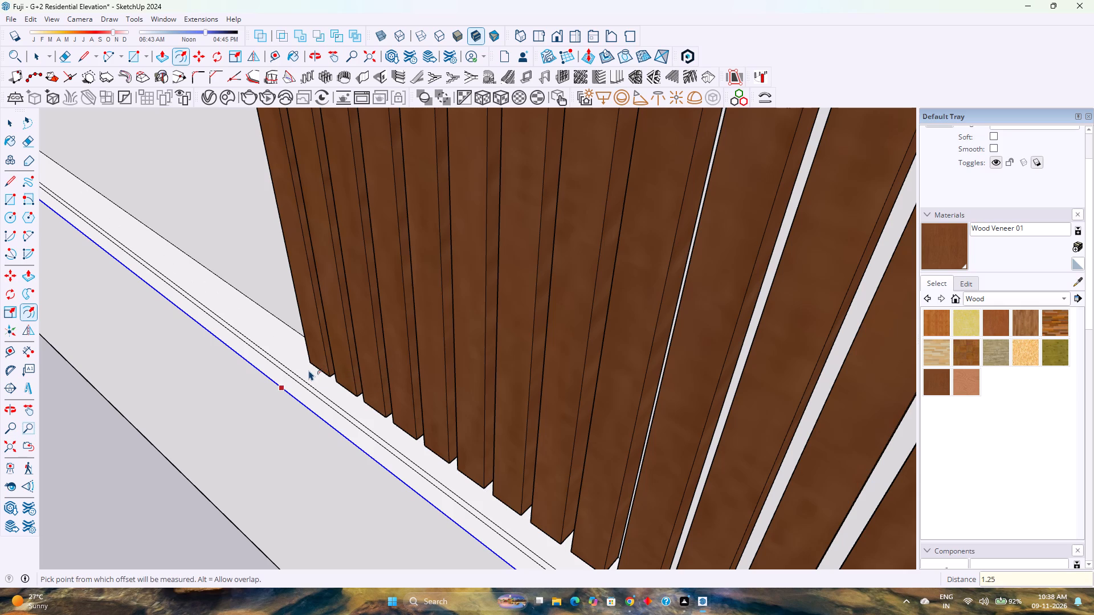
Copy the narrow strip face between the two offset lines straight up the blue axis onto the underside of the upper band.
key(space)
scroll(272, 399, down, 8)
scroll(308, 393, up, 2)
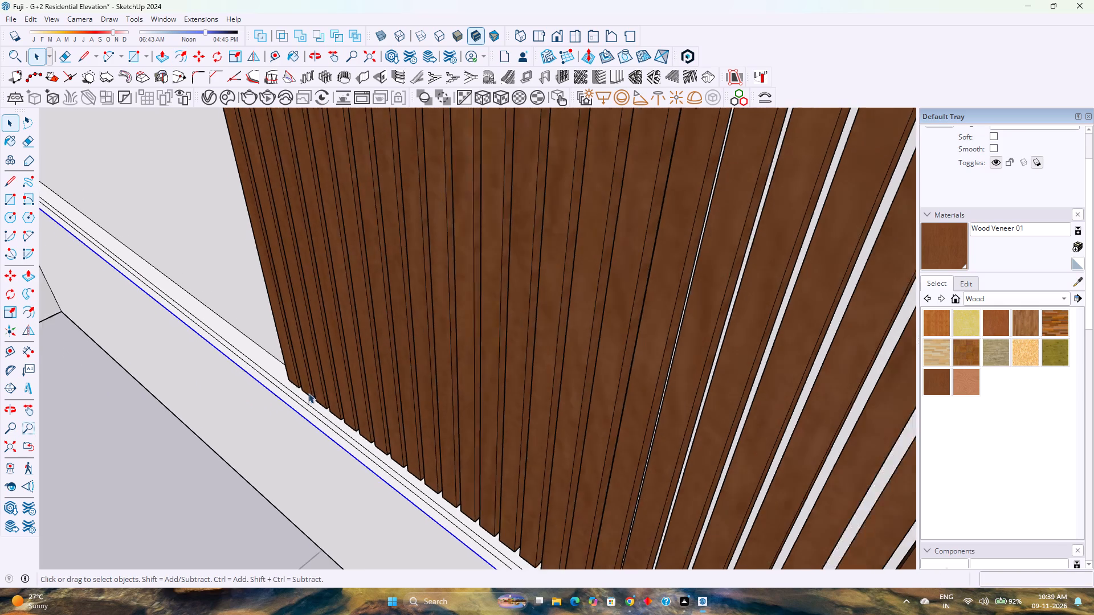
scroll(308, 393, up, 2)
click(301, 405)
scroll(301, 406, up, 5)
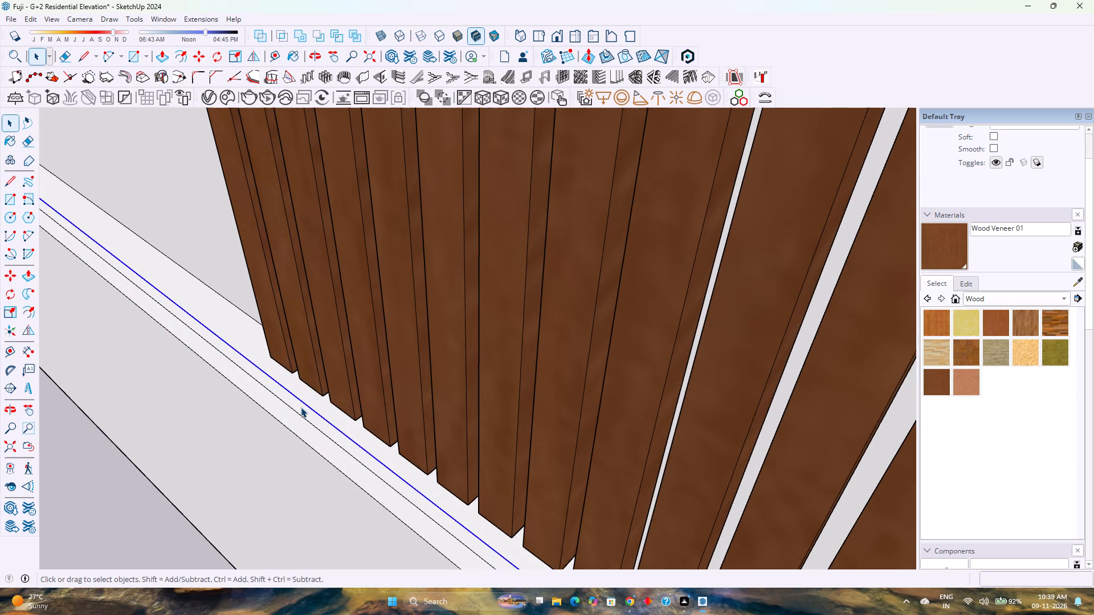
click(301, 407)
scroll(301, 407, down, 20)
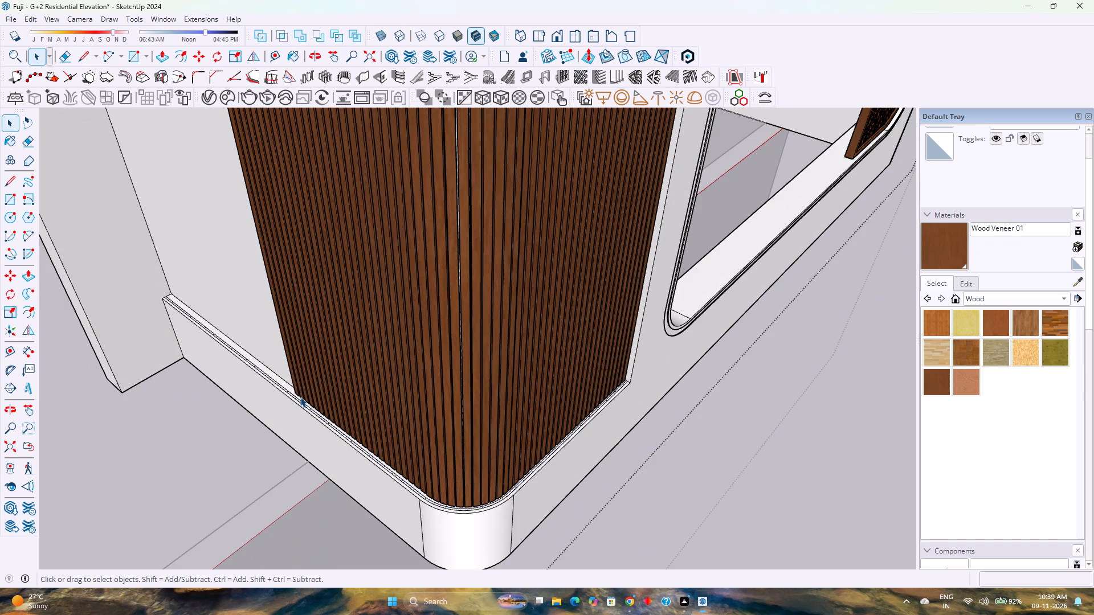
key(m)
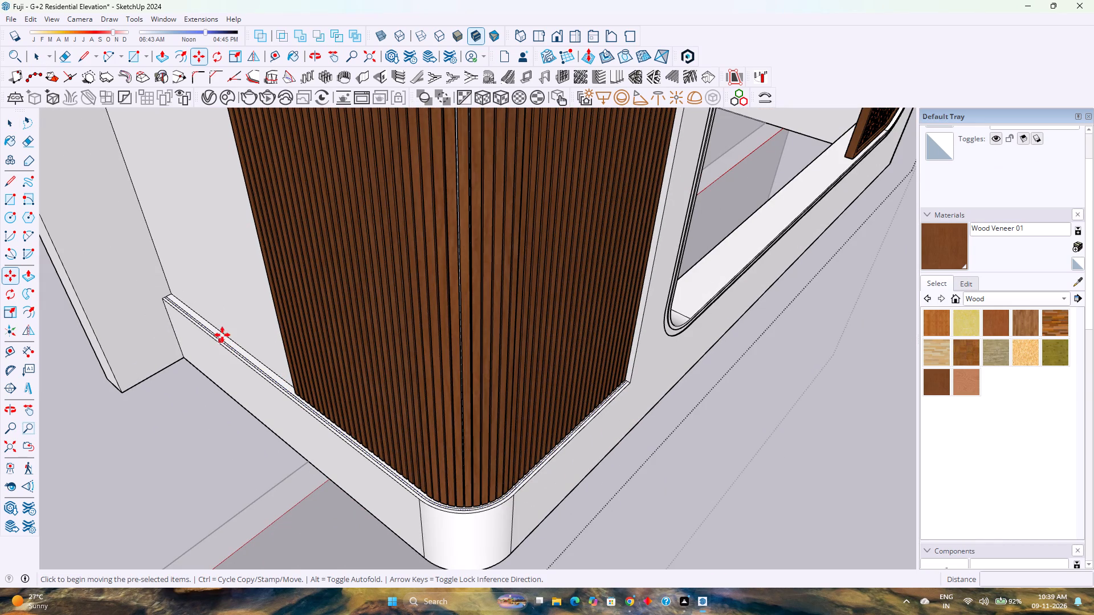
scroll(199, 293, up, 3)
shift+middle_drag(199, 293, 292, 430)
shift+middle_click(292, 430)
scroll(211, 435, up, 1)
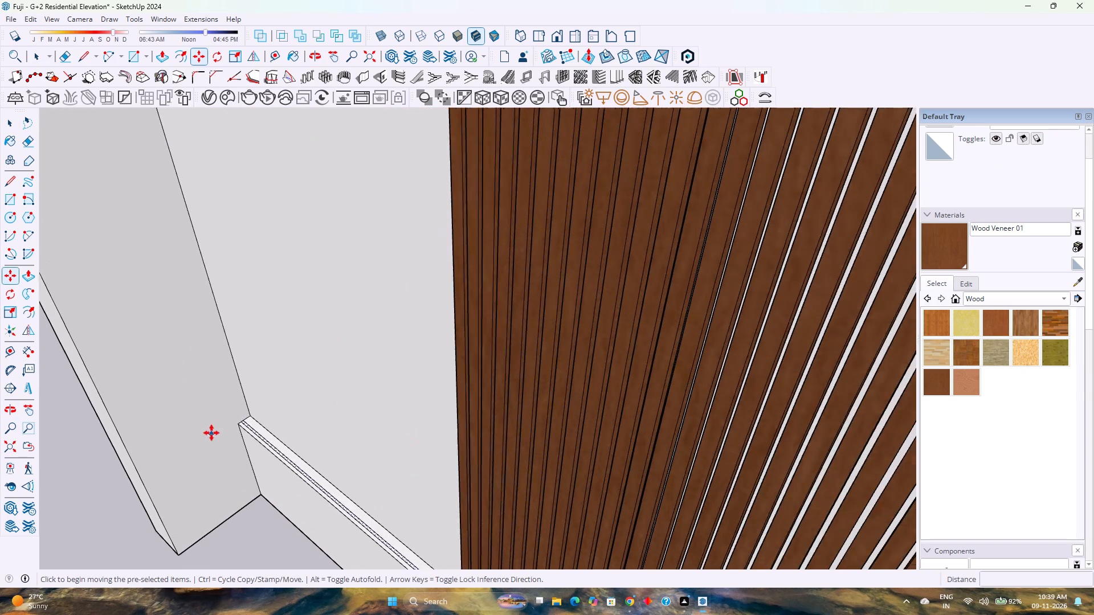
scroll(211, 433, up, 7)
click(247, 425)
scroll(234, 389, down, 4)
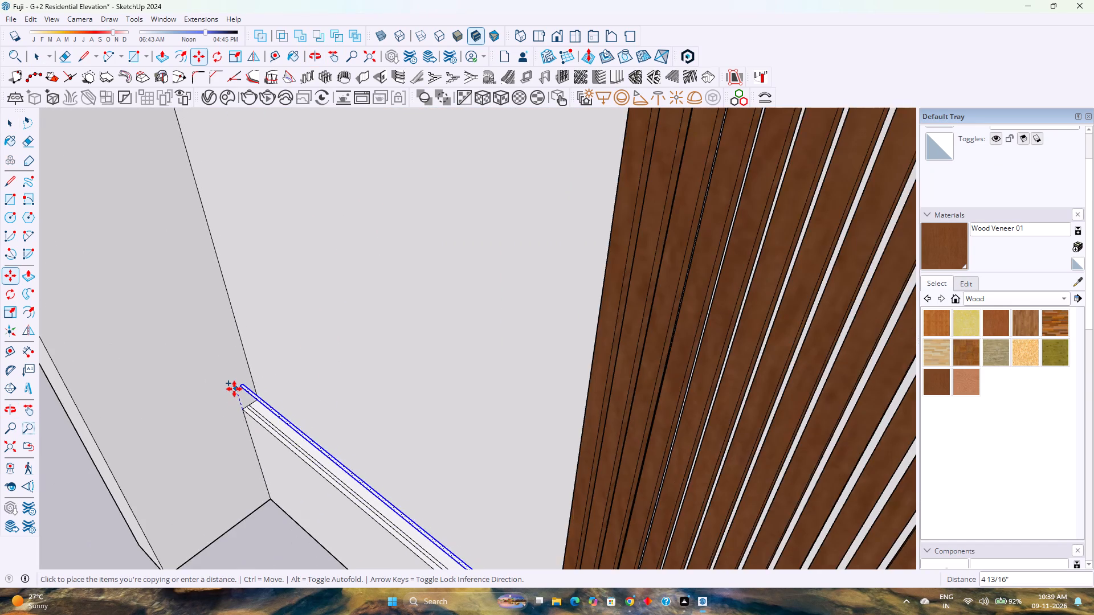
scroll(234, 389, down, 10)
key(Up)
scroll(229, 380, down, 4)
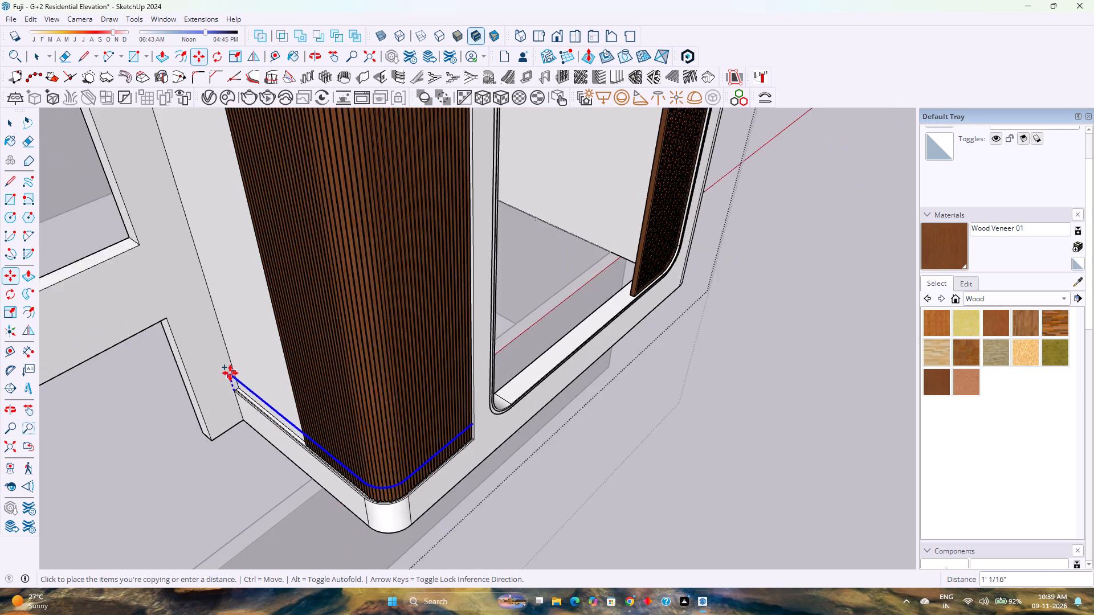
scroll(230, 373, down, 7)
shift+middle_drag(241, 316, 321, 481)
scroll(265, 405, up, 4)
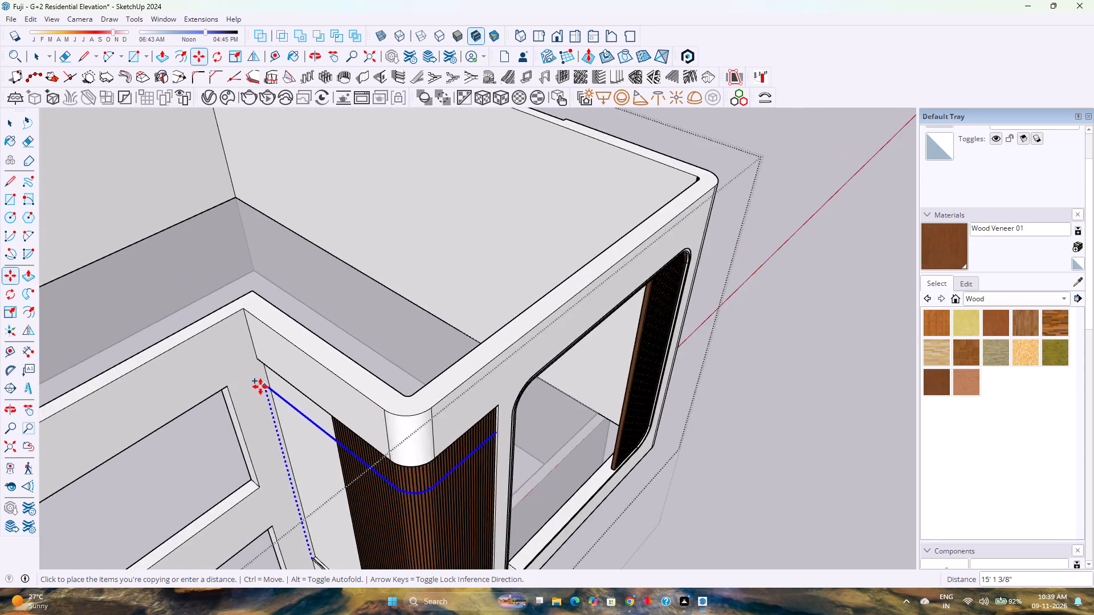
scroll(260, 387, up, 10)
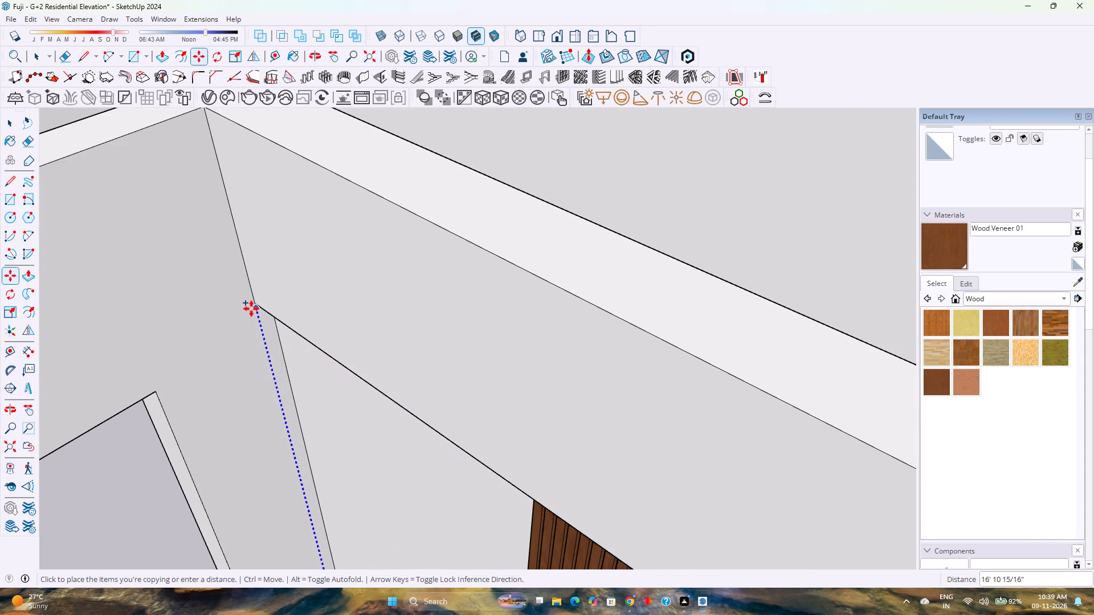
click(253, 306)
Copy the strip face from the upper band's underside 10' outward along the green axis, clear of the building.
scroll(308, 376, down, 4)
middle_drag(319, 402, 301, 300)
middle_drag(301, 300, 303, 294)
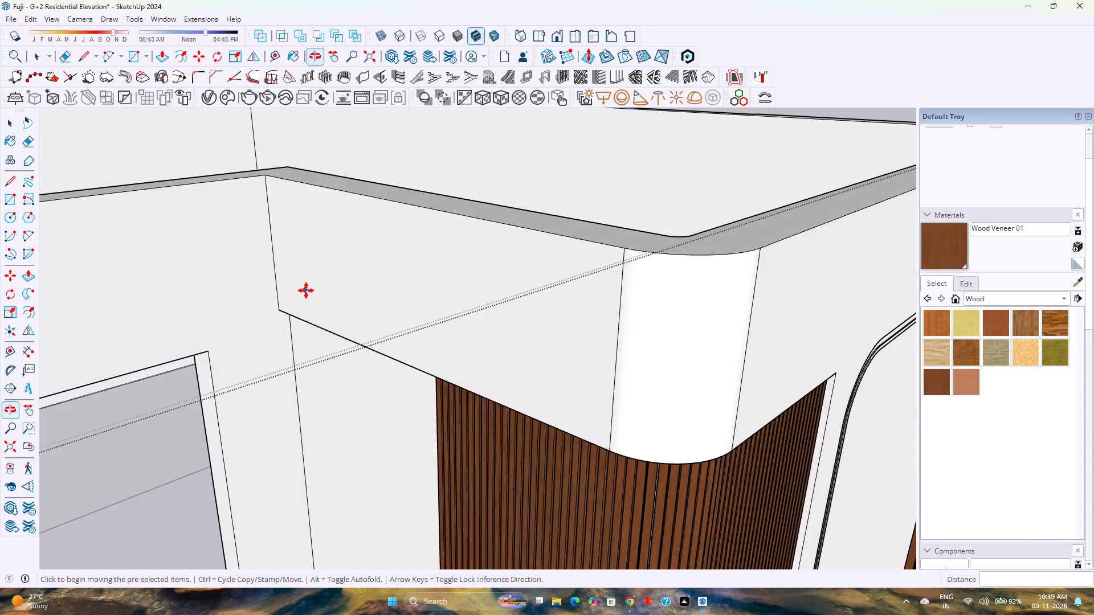
scroll(306, 290, down, 8)
middle_drag(330, 313, 557, 109)
shift+middle_drag(665, 143, 172, 321)
shift+middle_click(172, 321)
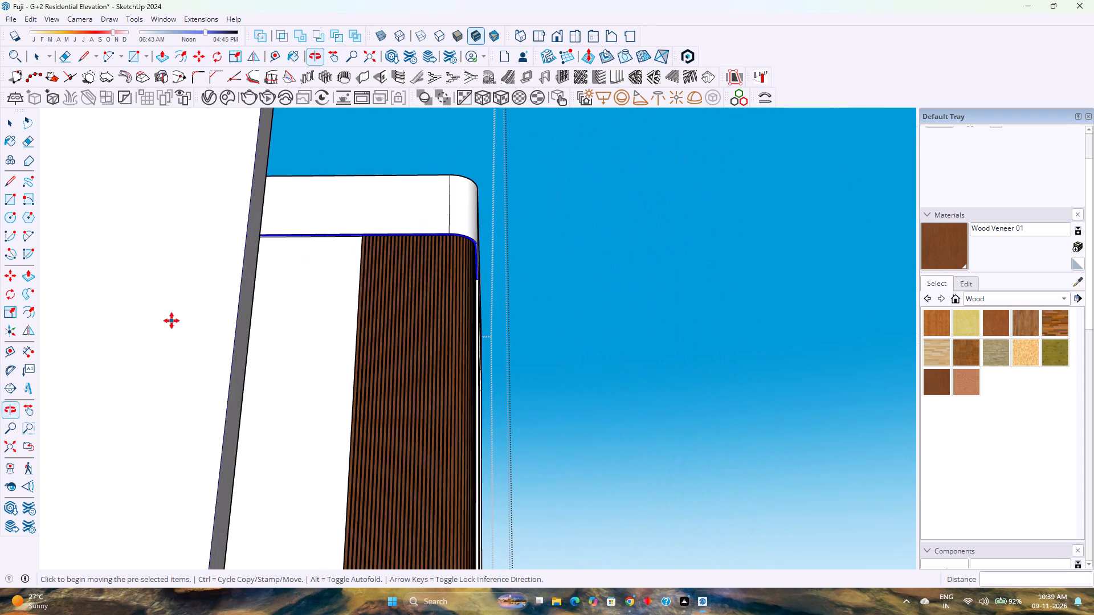
scroll(455, 179, up, 15)
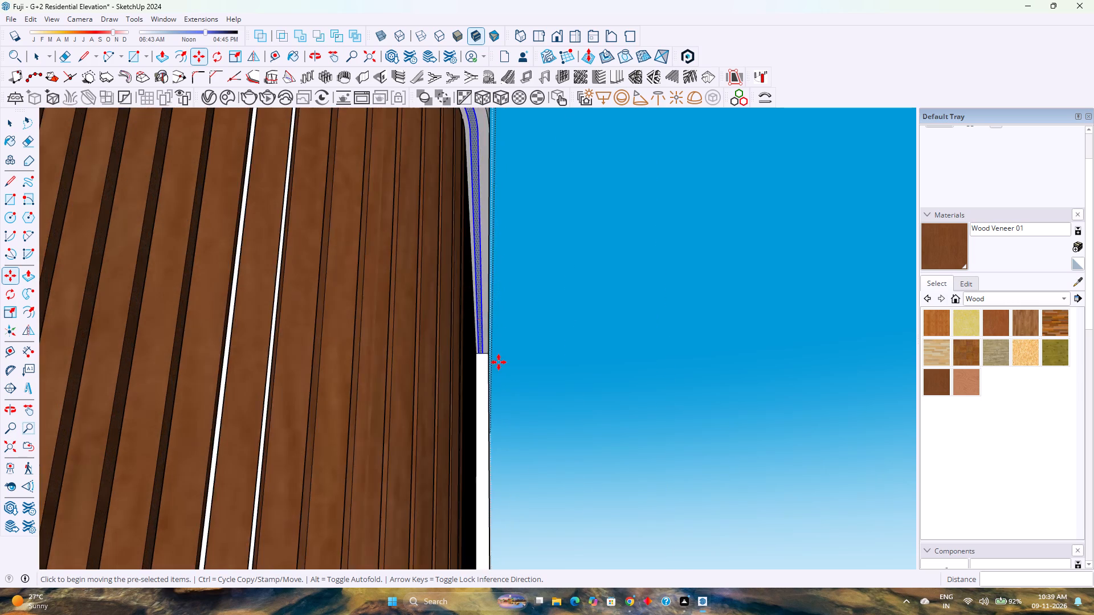
scroll(500, 365, up, 5)
click(439, 315)
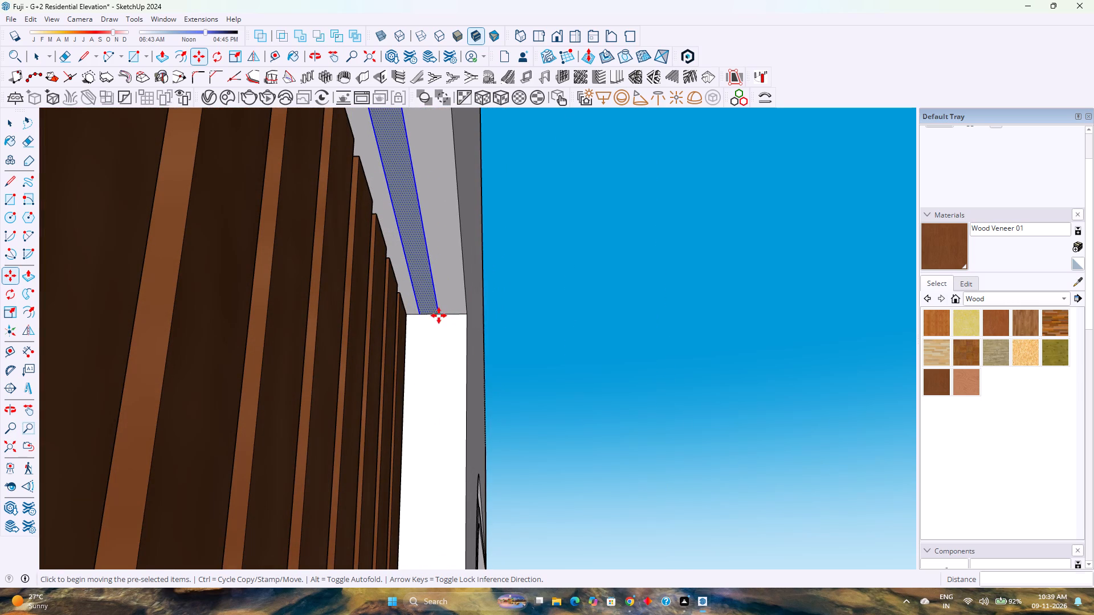
scroll(654, 315, down, 1)
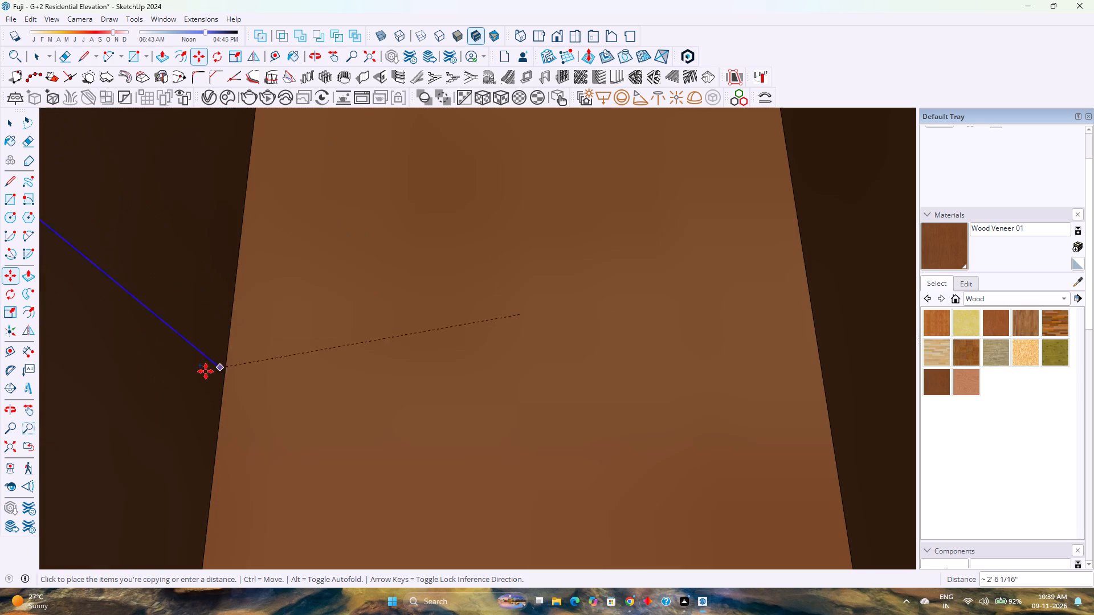
click(1, 445)
click(4, 446)
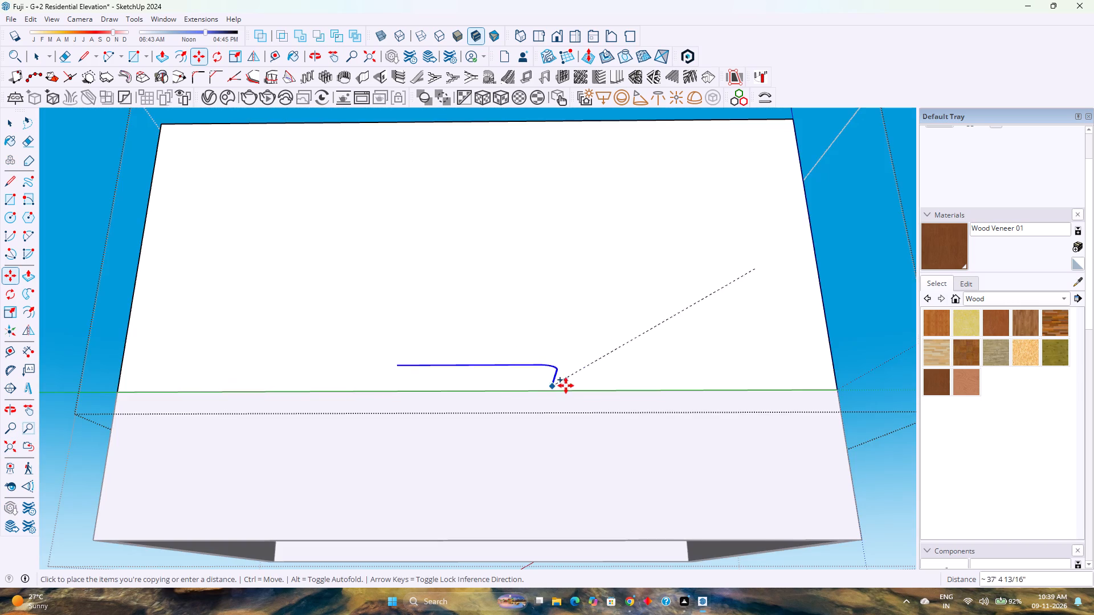
scroll(577, 386, down, 6)
shift+middle_drag(692, 292, 273, 398)
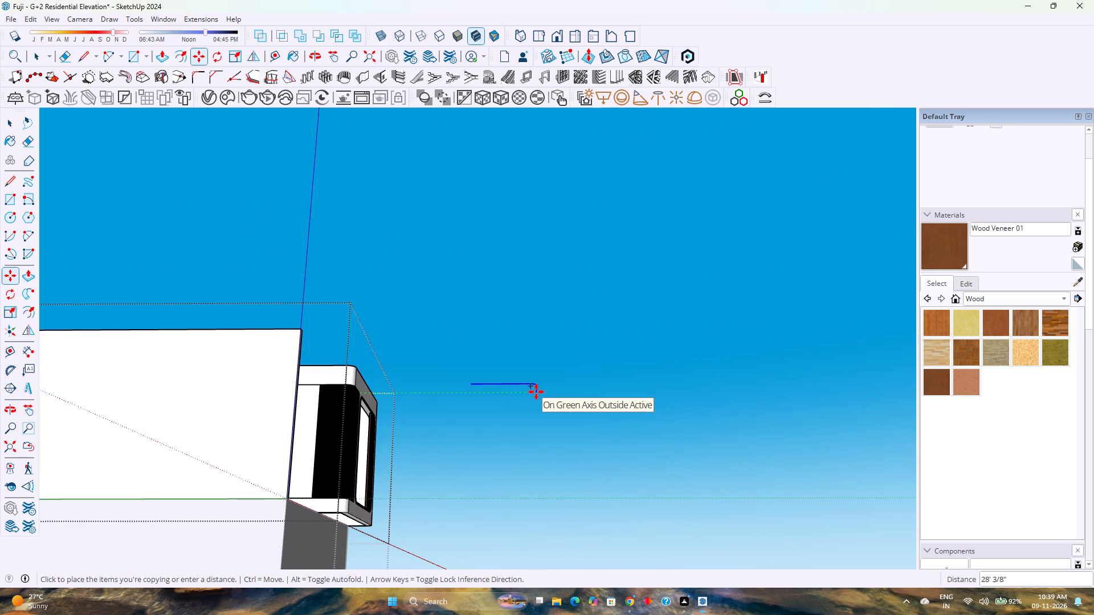
key(1)
key(0)
key(apostrophe)
key(Return)
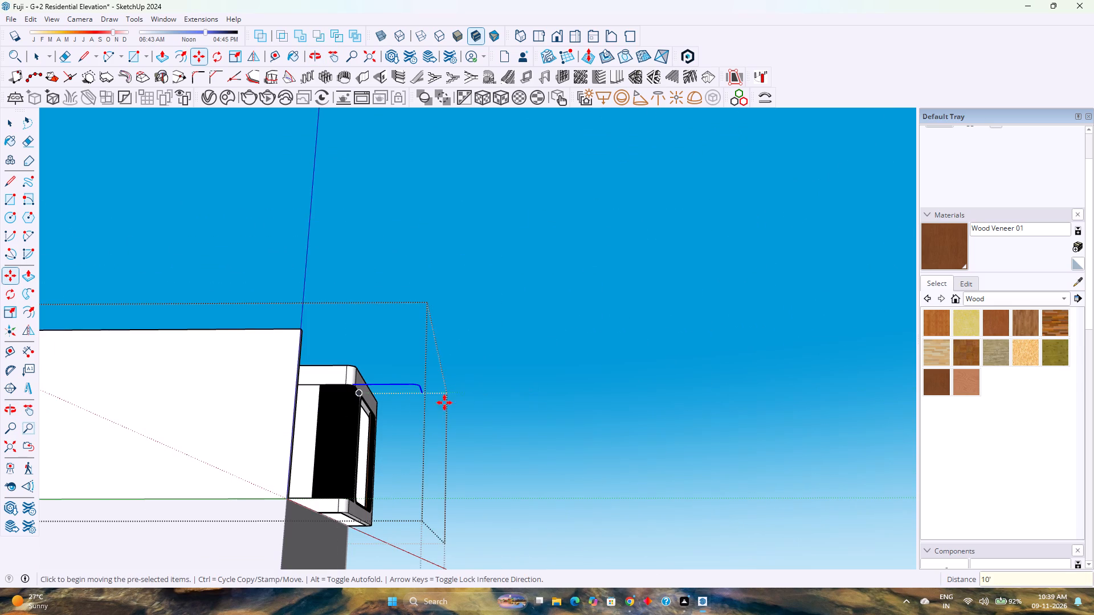
Set the copied strip's distance along the green axis to 15'.
scroll(384, 404, up, 14)
scroll(336, 386, up, 1)
middle_drag(336, 386, 359, 318)
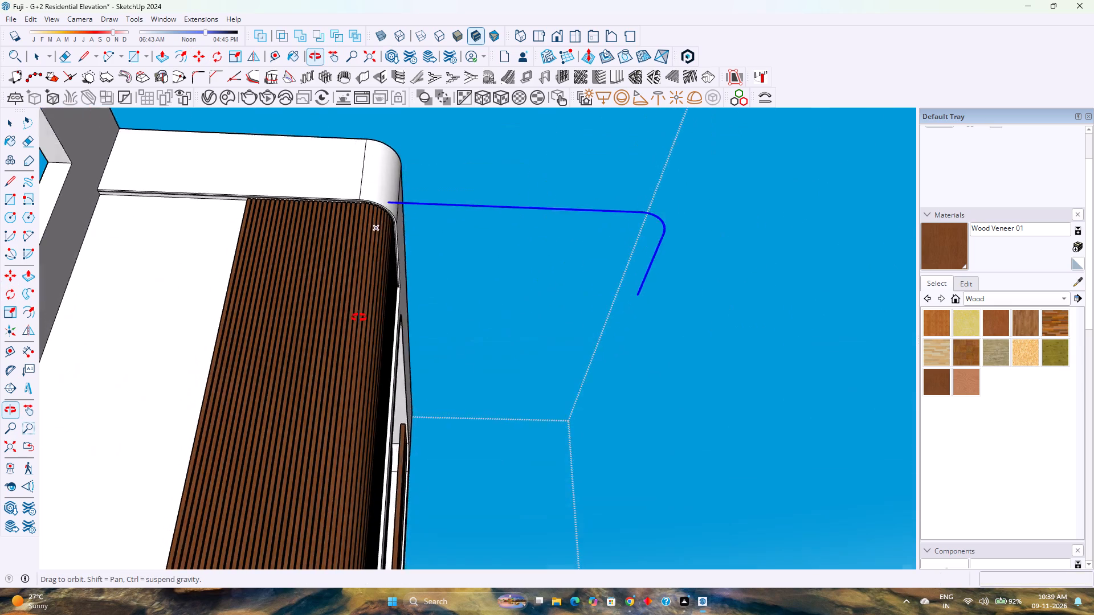
middle_drag(359, 318, 375, 298)
middle_click(375, 298)
key(1)
key(5)
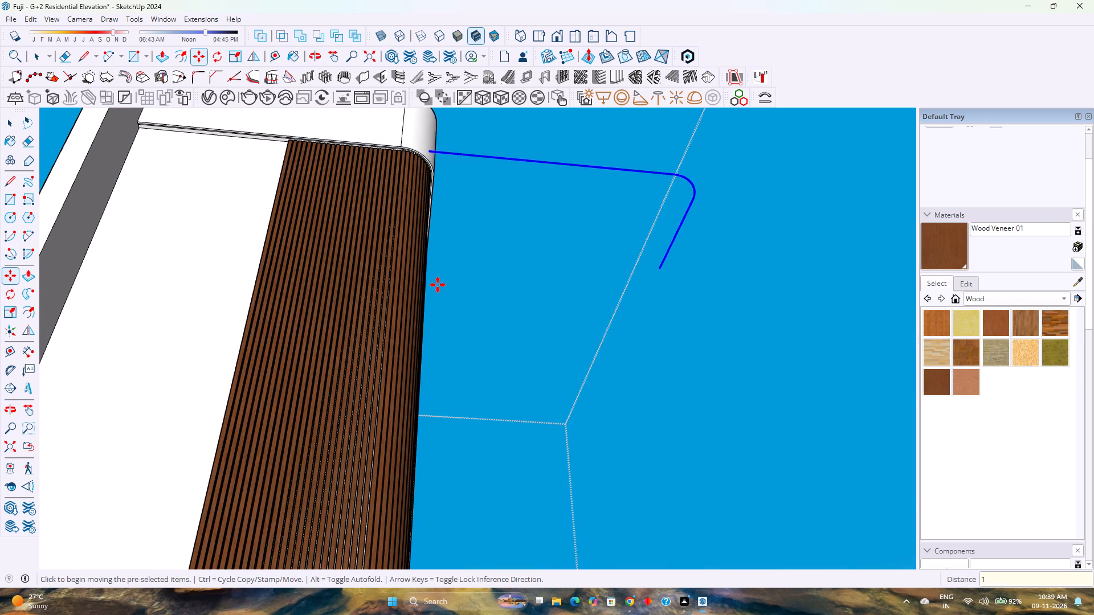
key(apostrophe)
key(Return)
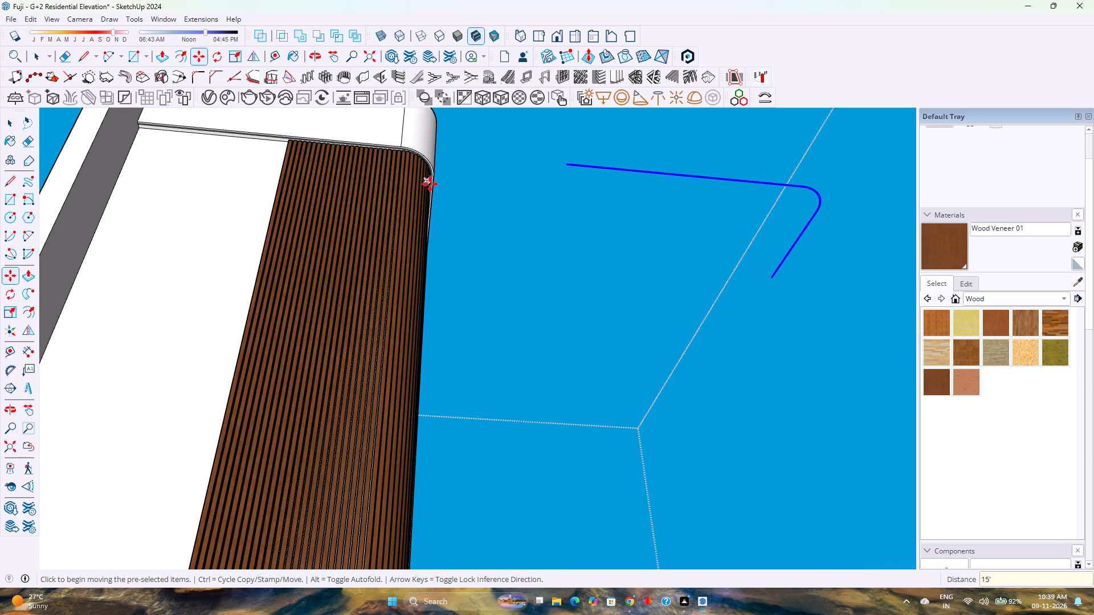
Reverse the narrow strip face on the upper band's underside above the slatted corner.
key(p)
scroll(451, 168, up, 8)
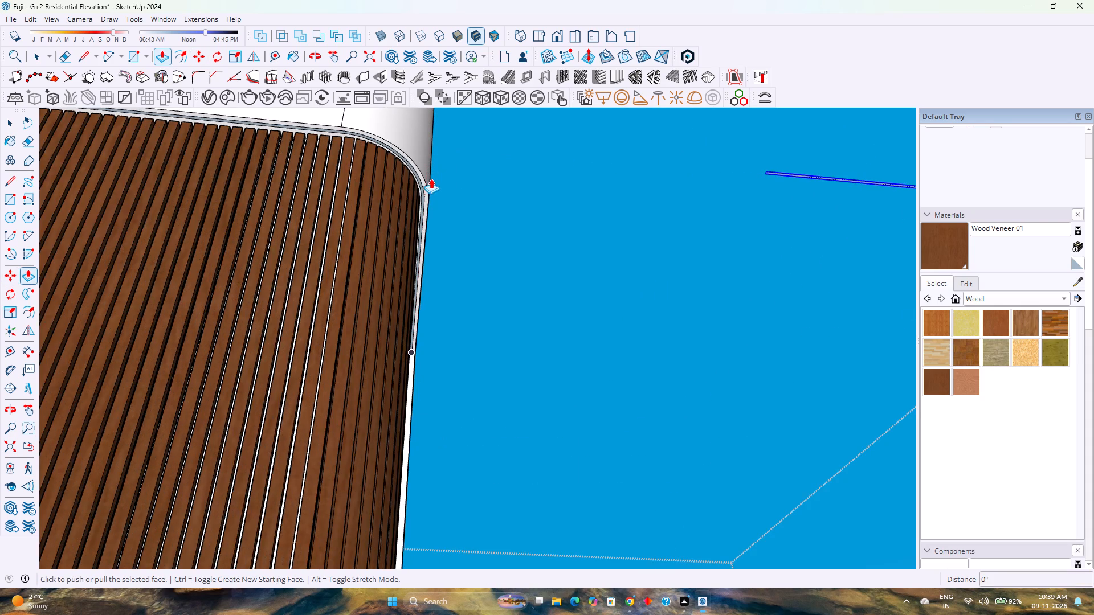
scroll(431, 178, up, 4)
scroll(414, 248, up, 1)
scroll(402, 365, up, 2)
scroll(407, 445, up, 3)
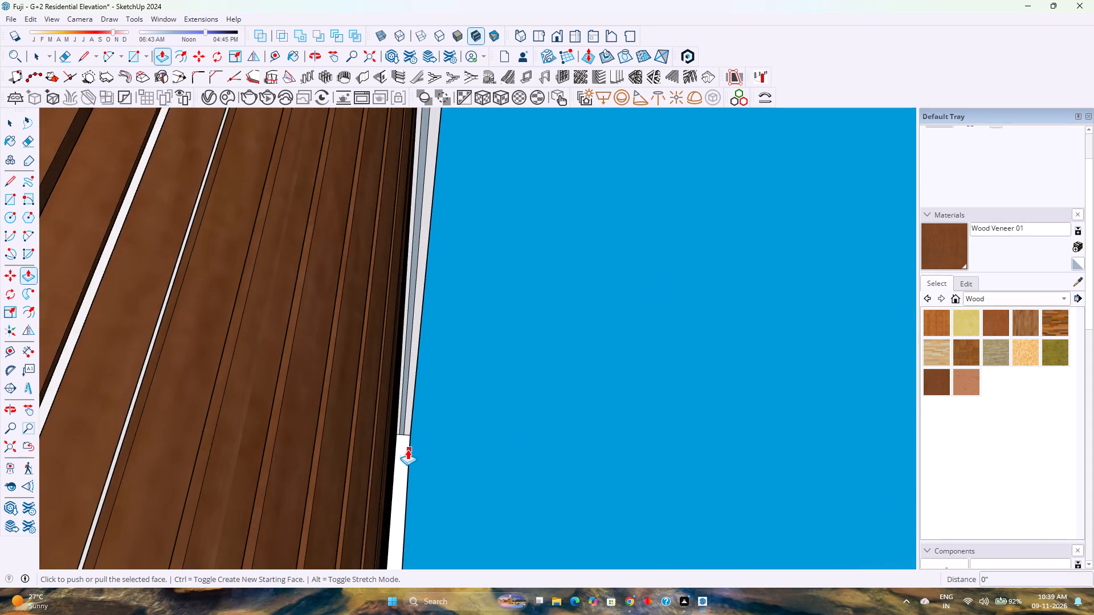
scroll(407, 449, up, 20)
scroll(407, 449, up, 1)
middle_drag(387, 376, 342, 416)
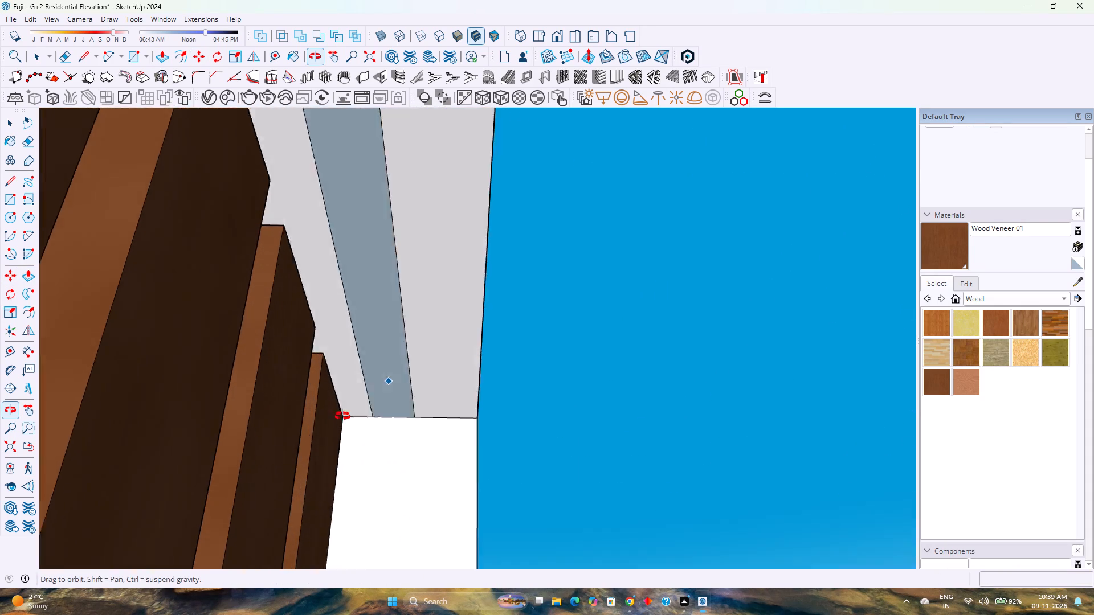
middle_drag(342, 416, 361, 466)
key(space)
click(379, 357)
right_click(379, 357)
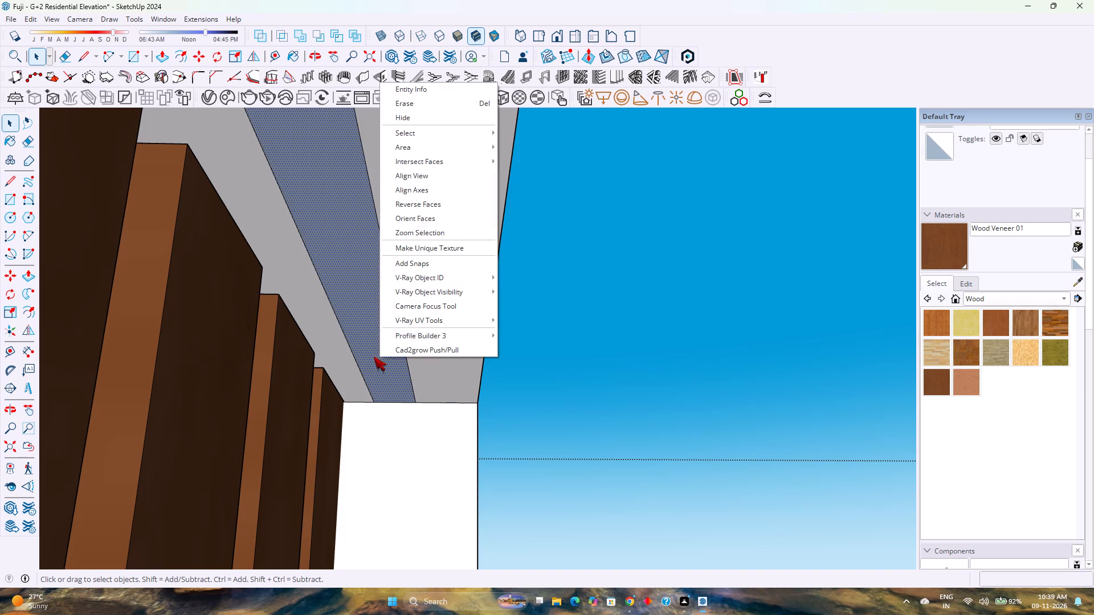
click(435, 205)
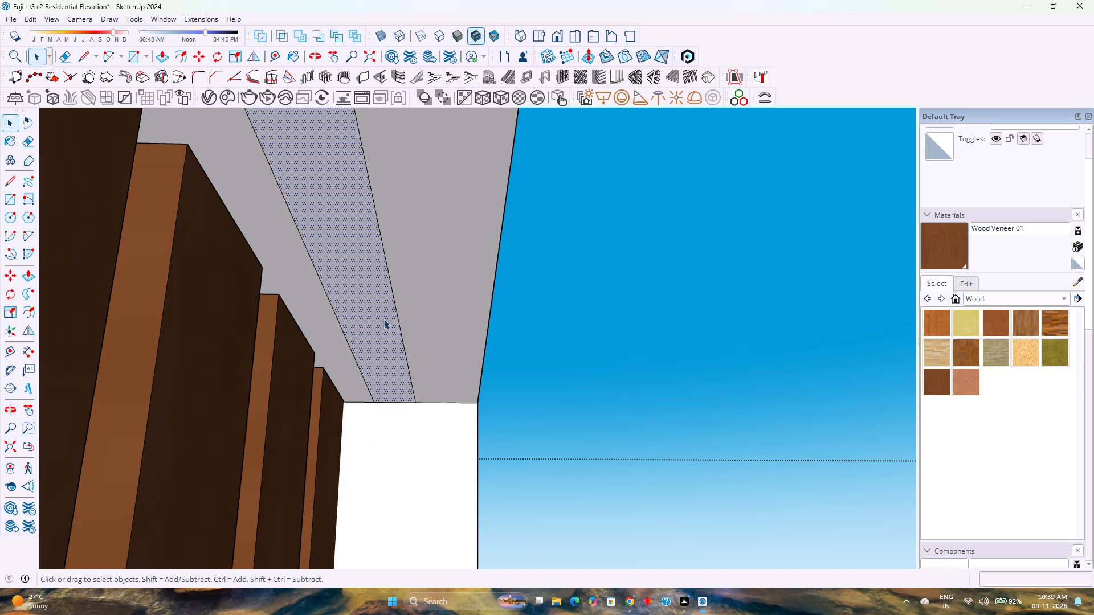
Push the reversed strip face up into the upper band's underside as a groove with a final depth of 0.25".
key(p)
click(368, 320)
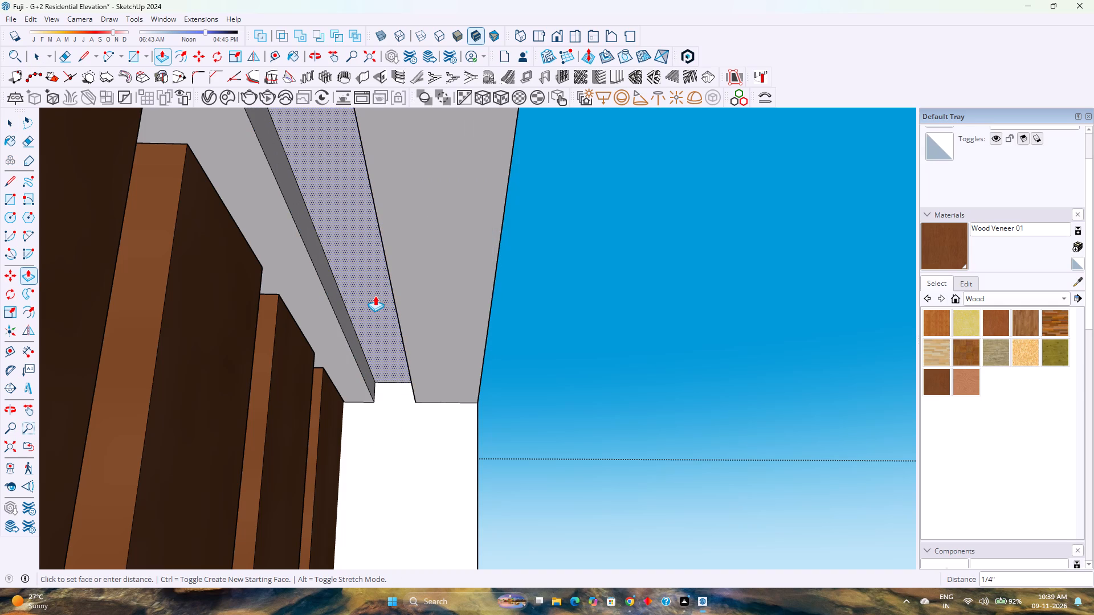
text(0.2)
key(BackSpace)
key(5)
key(Return)
scroll(281, 393, down, 11)
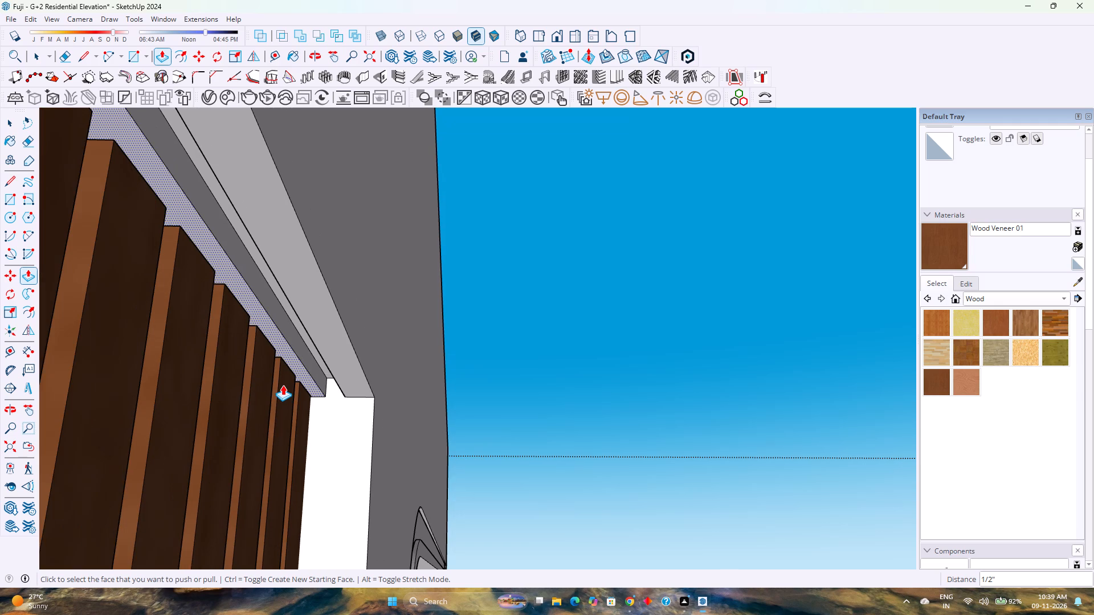
text(0.25)
key(Return)
Recess the narrow strip face in the ledge below the slatted corner by the same 0.25" distance.
scroll(309, 392, down, 8)
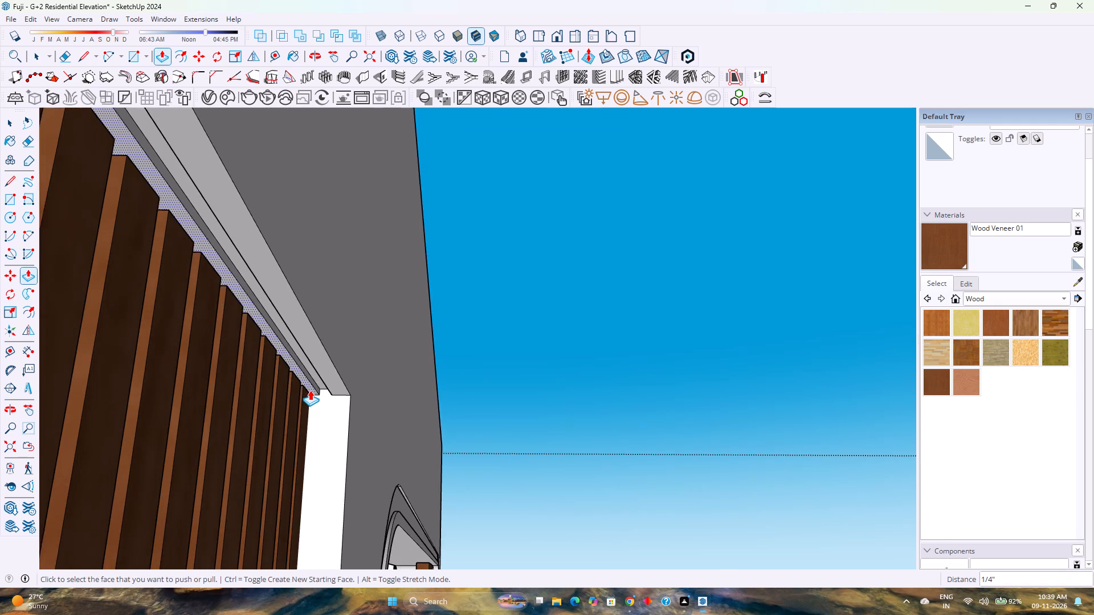
scroll(310, 390, down, 2)
scroll(310, 390, up, 1)
scroll(310, 390, down, 5)
shift+middle_drag(301, 409, 428, 335)
shift+scroll(301, 409, up, 1)
scroll(451, 326, down, 10)
middle_drag(448, 328, 385, 397)
middle_drag(385, 402, 386, 408)
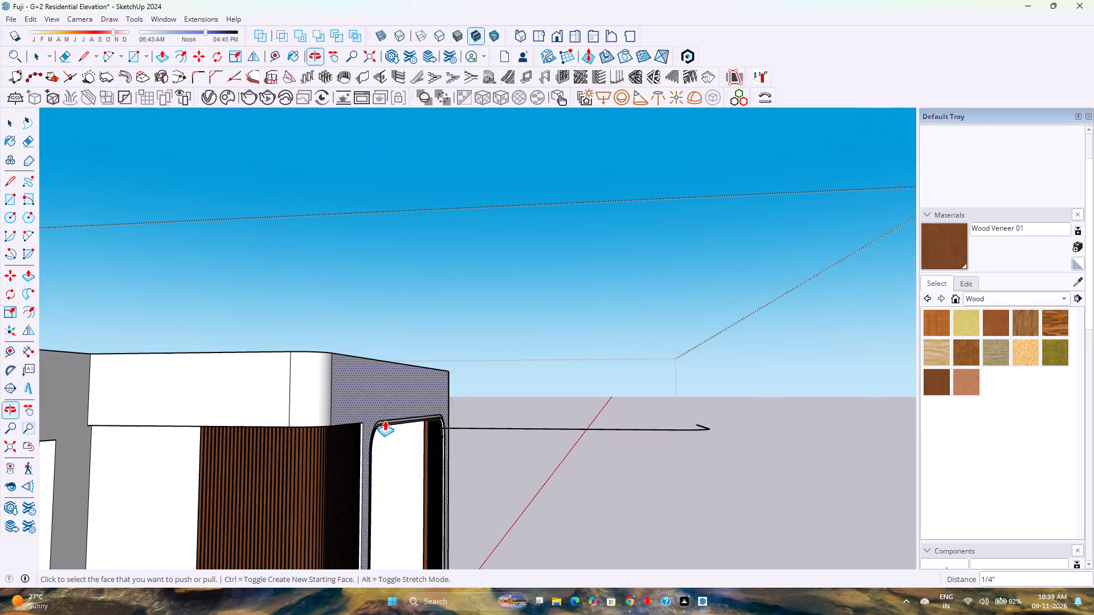
shift+middle_drag(448, 335, 459, 321)
shift+middle_click(459, 321)
scroll(460, 322, down, 10)
shift+middle_drag(426, 433, 478, 310)
middle_drag(480, 318, 450, 372)
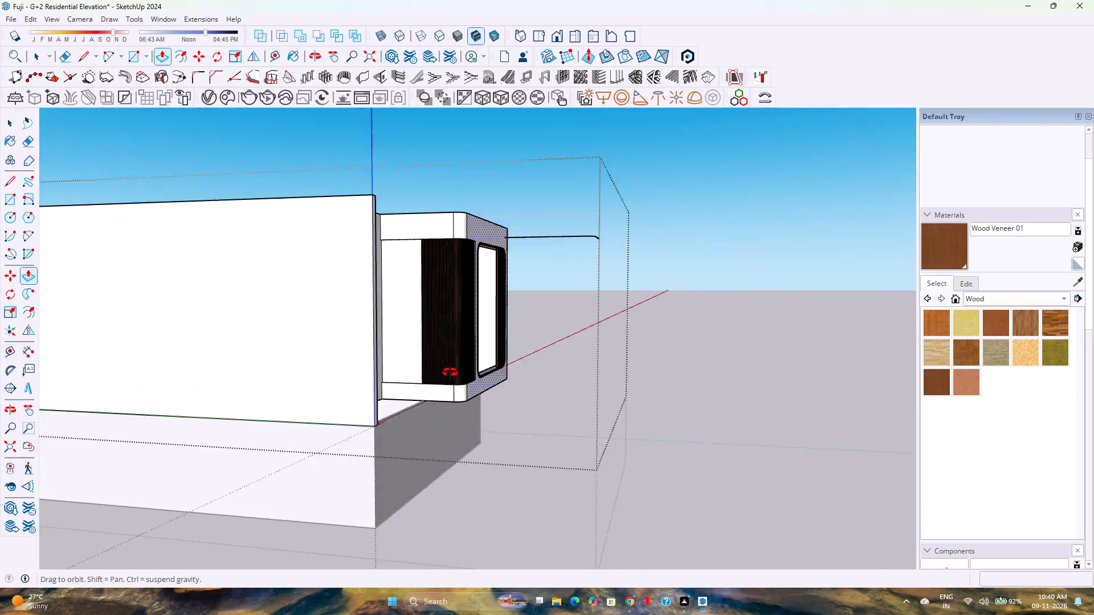
middle_drag(450, 372, 401, 457)
middle_click(401, 457)
scroll(489, 363, up, 7)
scroll(386, 452, up, 6)
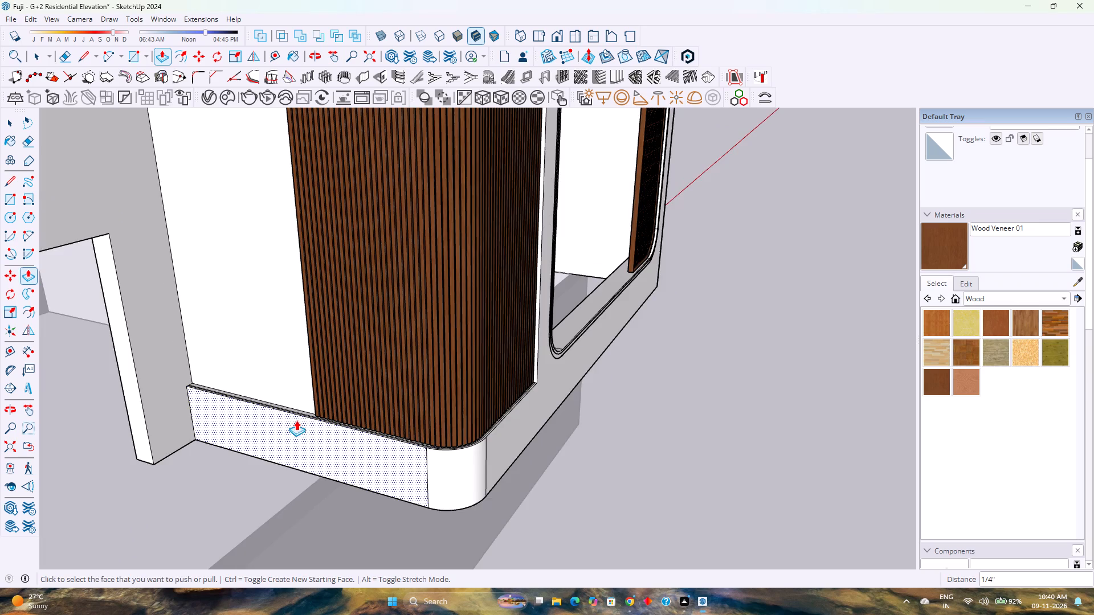
scroll(296, 420, up, 2)
middle_drag(295, 419, 294, 475)
scroll(386, 449, up, 13)
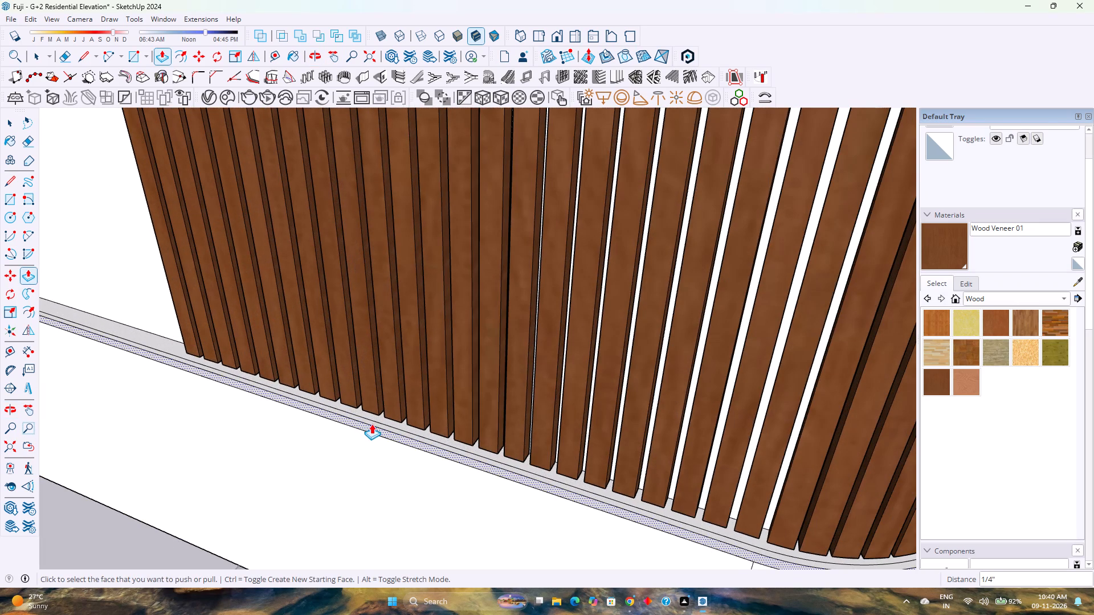
double_click(372, 423)
scroll(369, 423, down, 14)
Group the loose copy of the curved strip standing clear of the building, including its face and edges.
key(space)
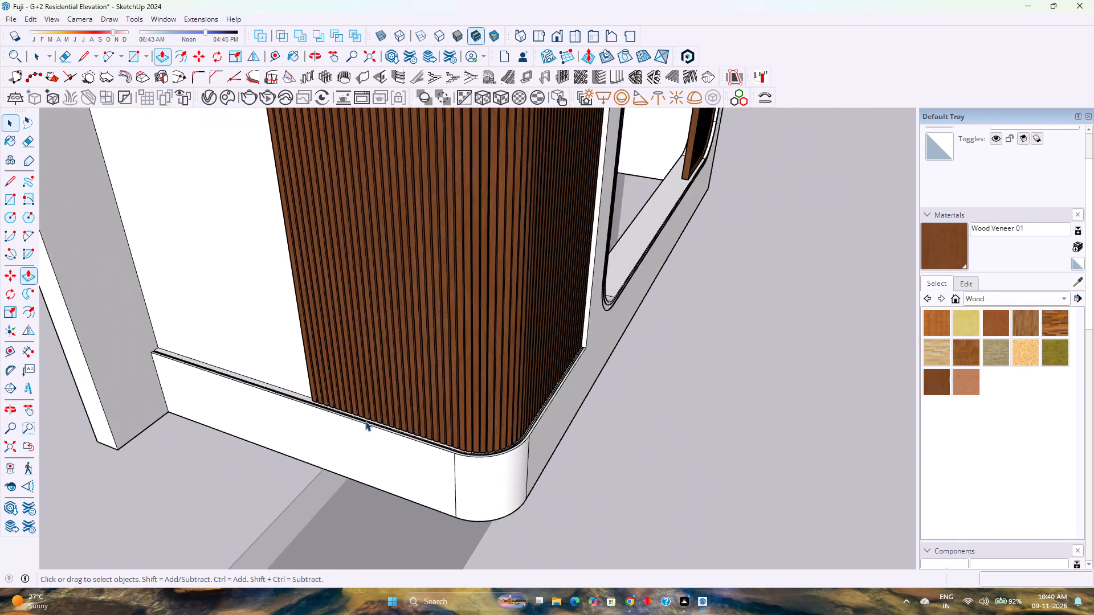
scroll(365, 421, down, 10)
middle_drag(687, 237, 707, 327)
middle_click(706, 331)
middle_click(706, 332)
scroll(925, 215, up, 1)
scroll(812, 247, up, 2)
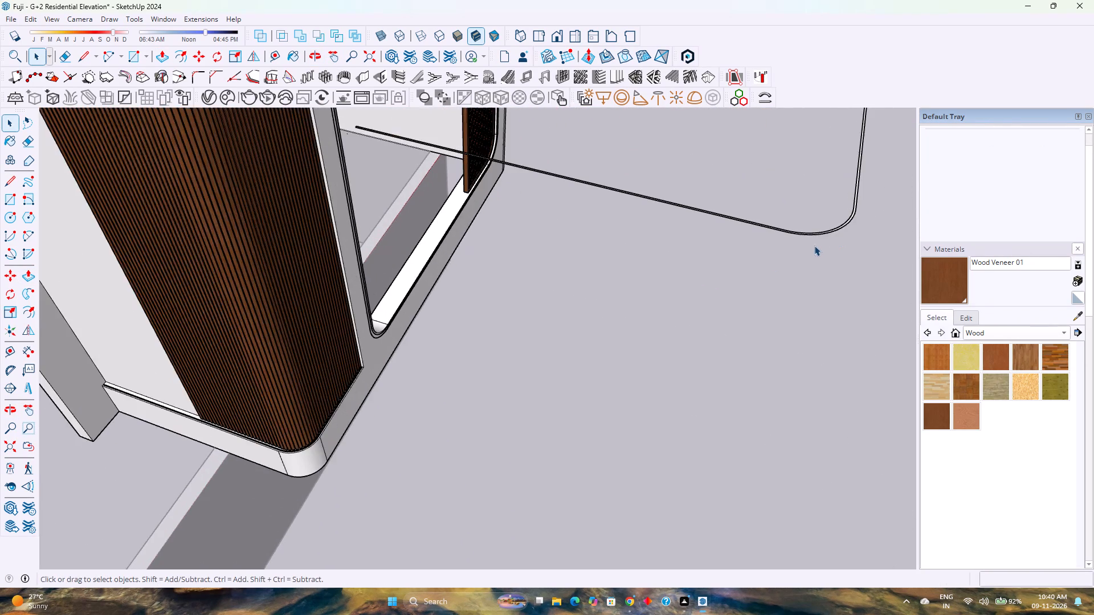
scroll(814, 245, up, 17)
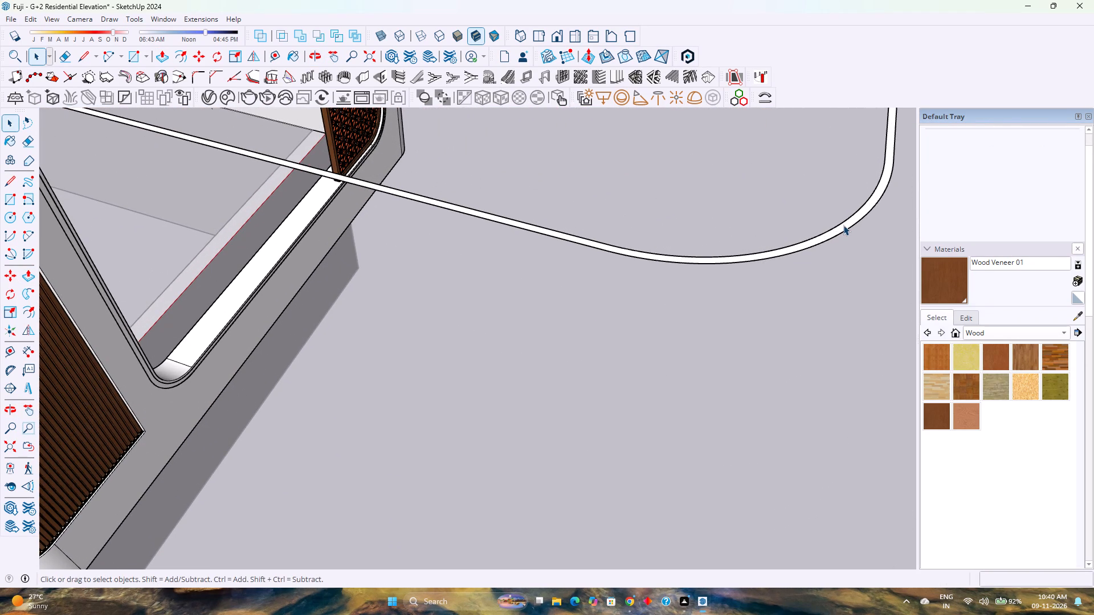
triple_click(843, 225)
right_click(843, 225)
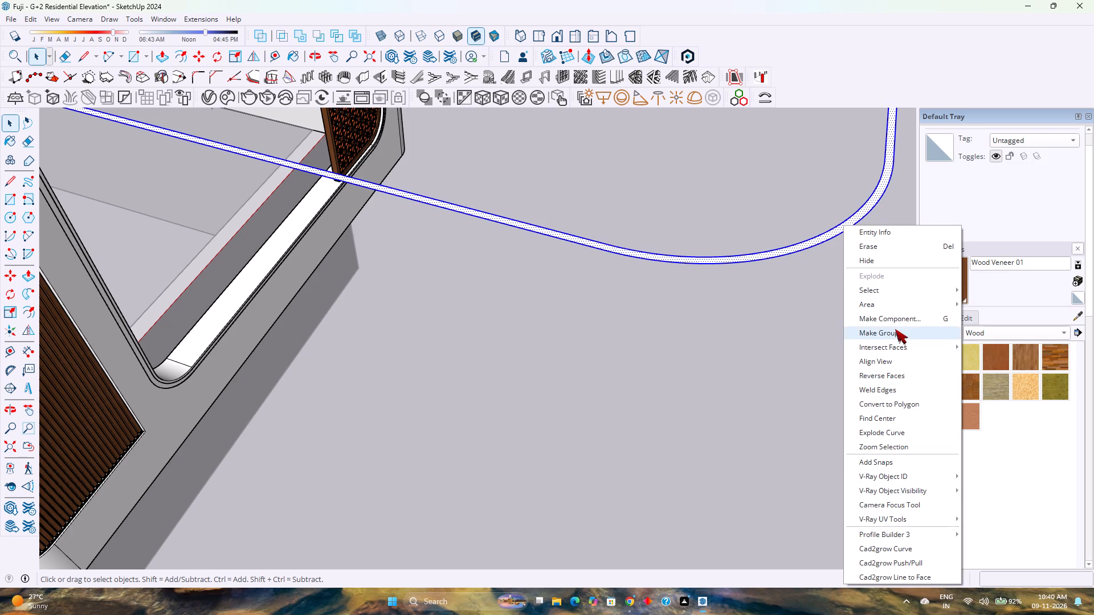
click(894, 334)
Extrude the strip face inside the new group by 0.25" and leave the group.
scroll(807, 265, up, 2)
scroll(735, 220, down, 3)
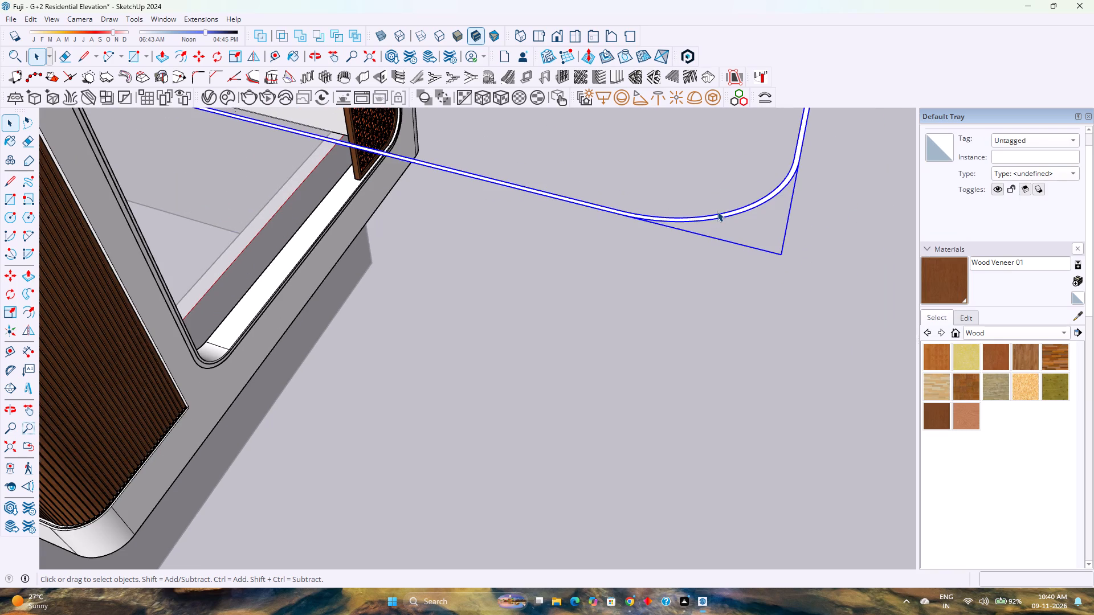
scroll(718, 211, up, 5)
double_click(720, 224)
scroll(720, 224, up, 3)
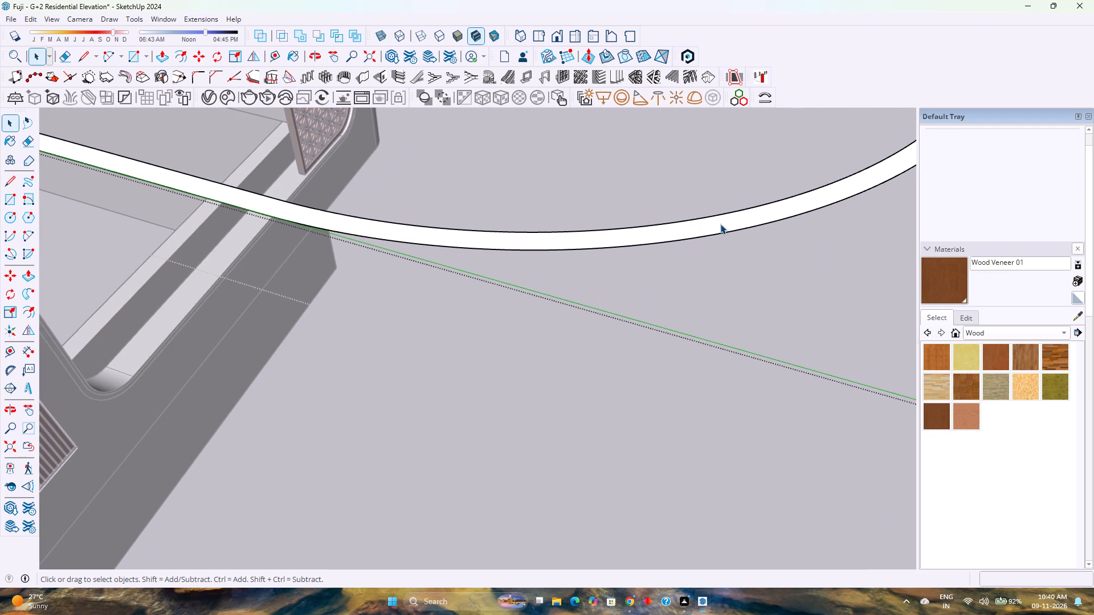
key(p)
click(720, 224)
text(0.25)
key(Return)
key(space)
scroll(614, 289, down, 19)
key(Escape)
Move the strip group back along the green axis to the upper band's underside, with a final distance of 15'.
click(627, 279)
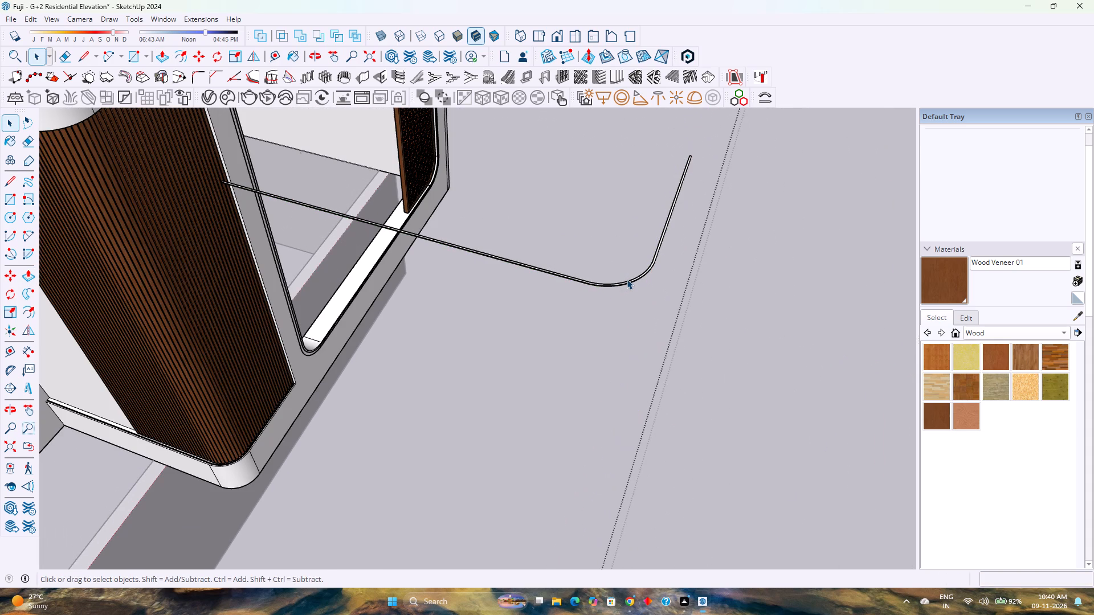
click(627, 283)
scroll(627, 283, up, 4)
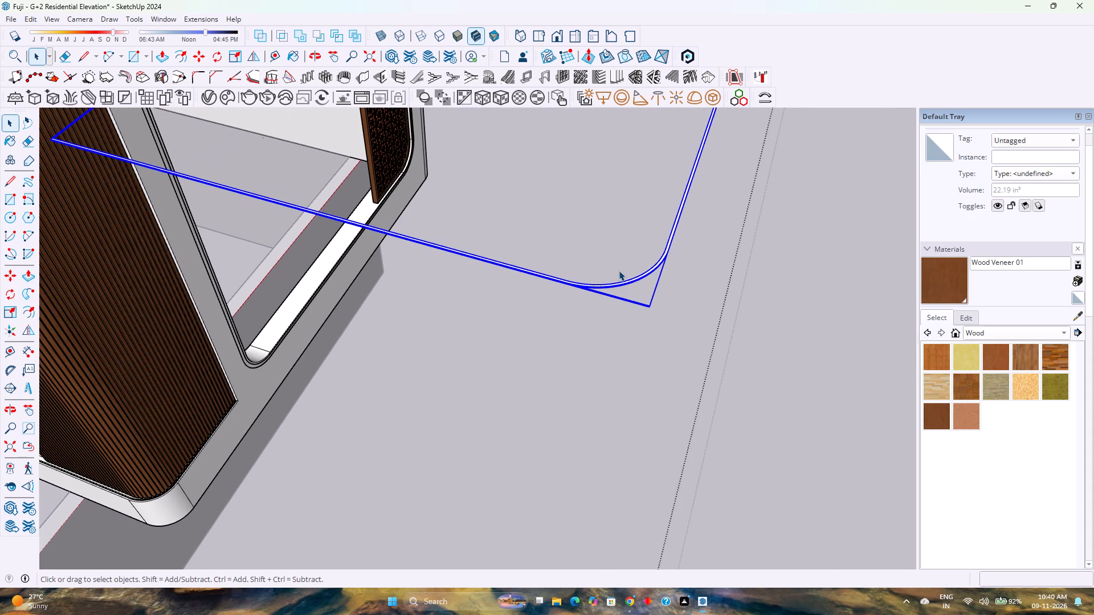
key(m)
click(652, 304)
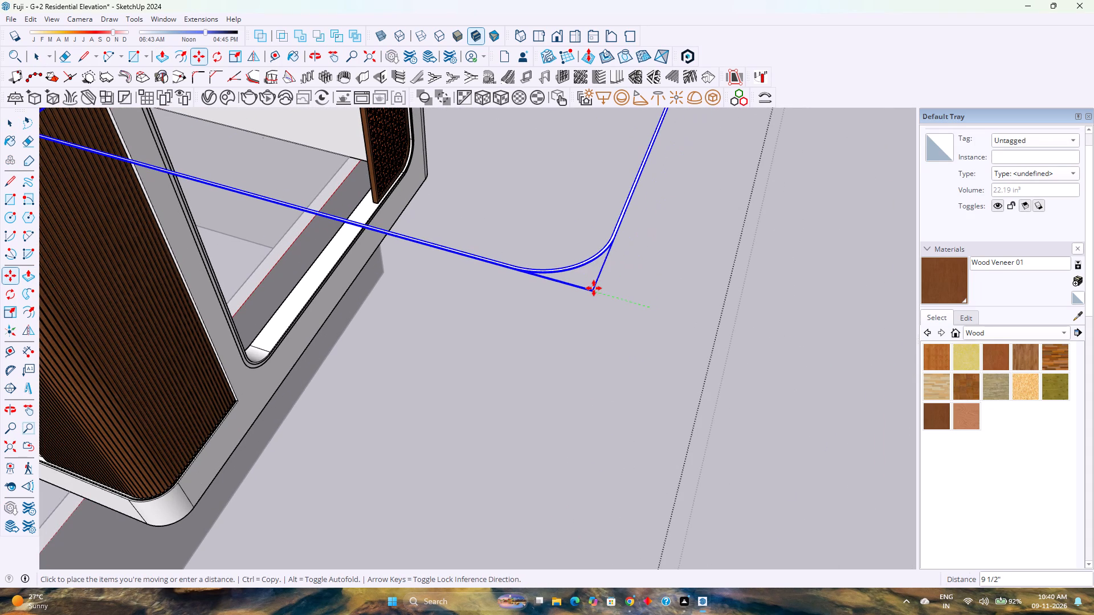
key(Left)
text(12')
key(Return)
scroll(594, 289, down, 7)
shift+middle_drag(517, 266, 635, 411)
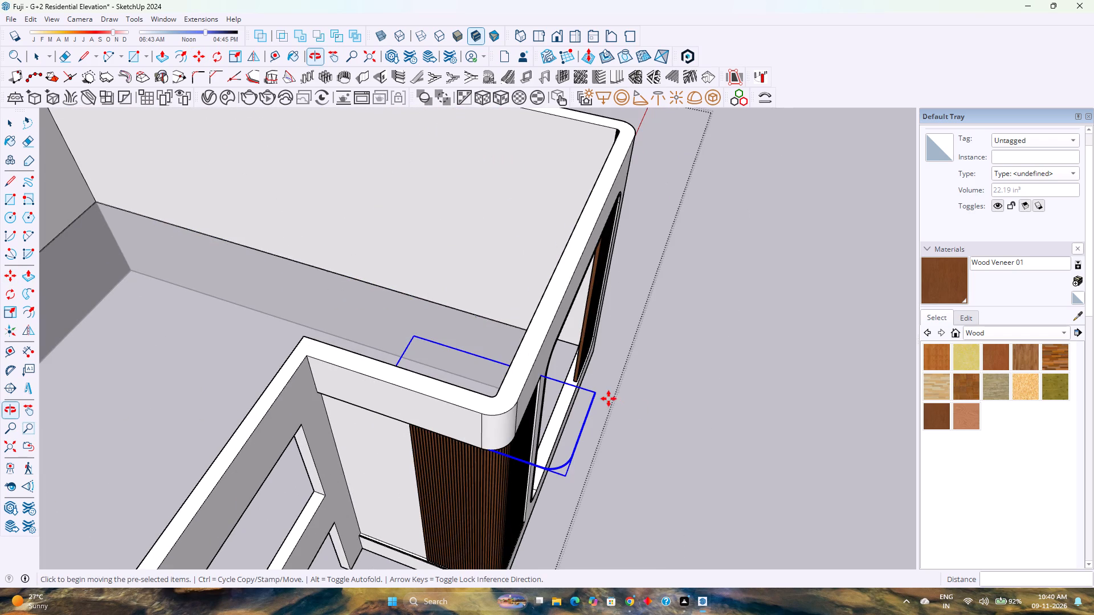
text(15)
key(apostrophe)
key(Return)
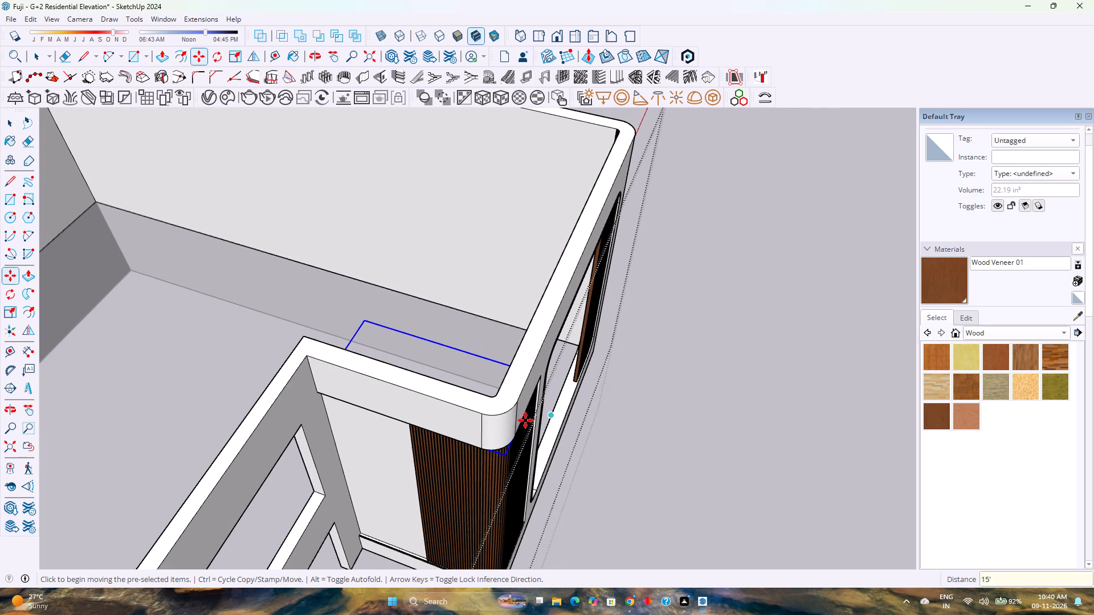
Copy the strip group 17' straight down the blue axis from the upper band's underside to the ledge below the slats.
scroll(480, 463, up, 2)
middle_drag(480, 464, 512, 316)
middle_click(512, 316)
middle_drag(511, 434, 505, 345)
scroll(511, 434, up, 1)
scroll(504, 282, up, 4)
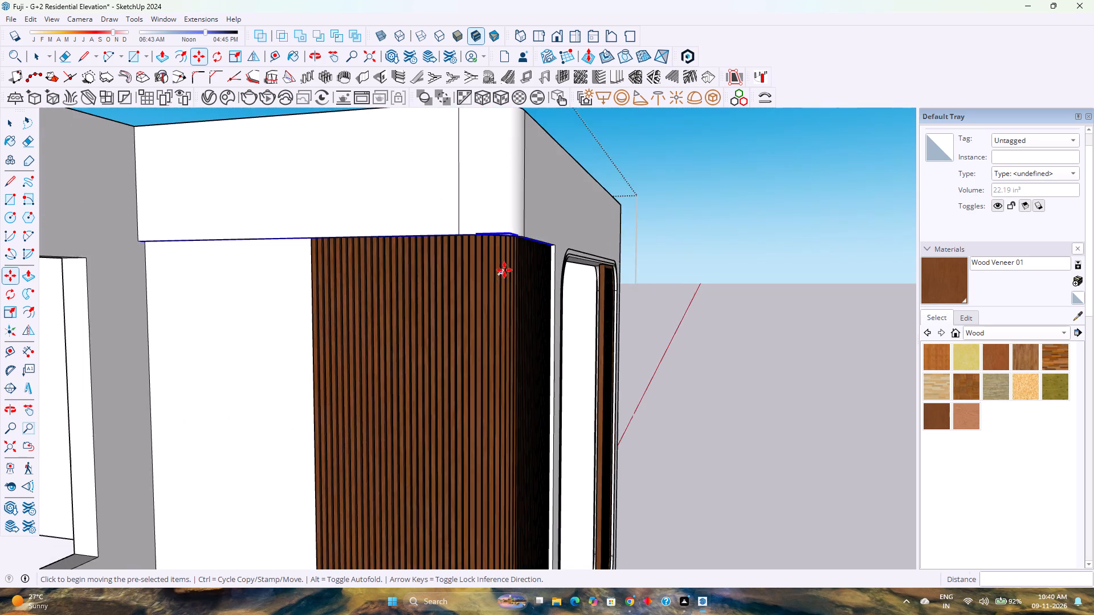
scroll(493, 237, up, 7)
middle_click(514, 242)
middle_click(514, 240)
middle_drag(515, 237, 542, 186)
middle_click(542, 186)
scroll(522, 226, up, 6)
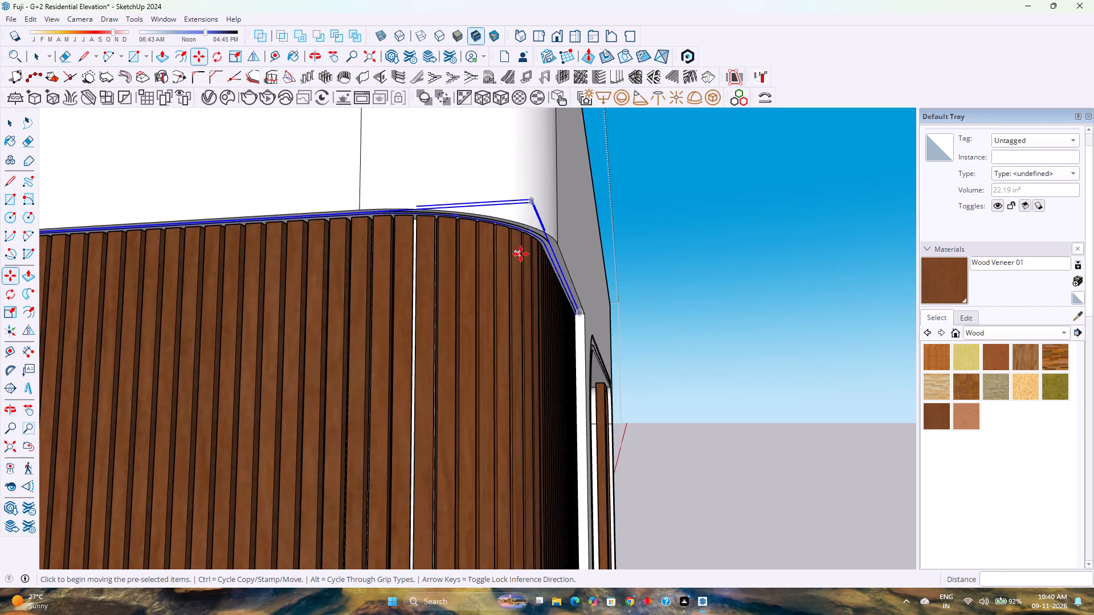
scroll(521, 254, up, 5)
scroll(534, 319, up, 10)
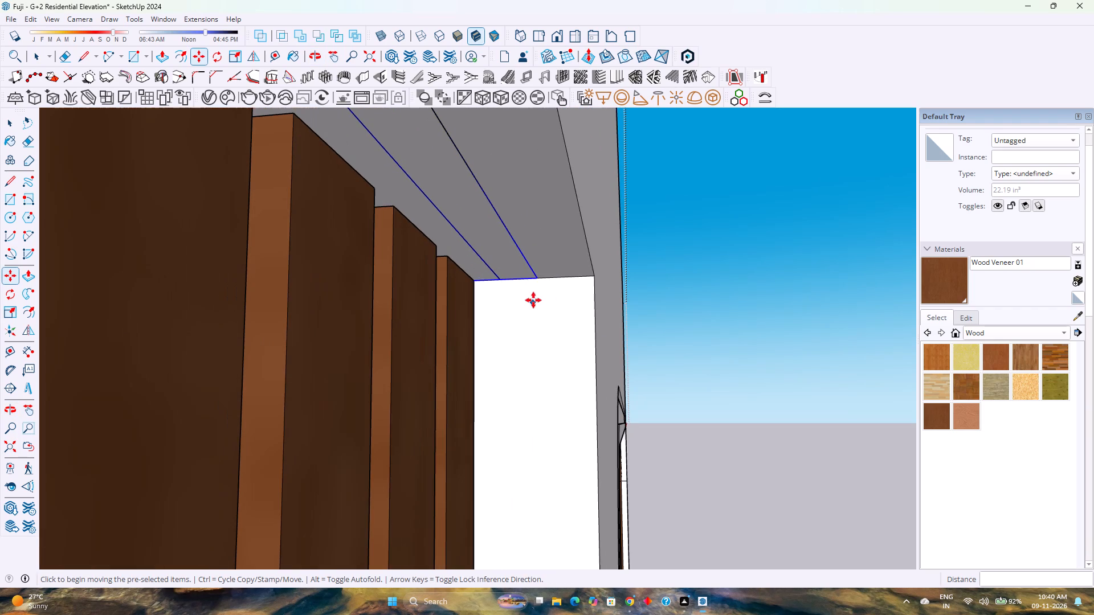
click(538, 280)
scroll(553, 378, down, 10)
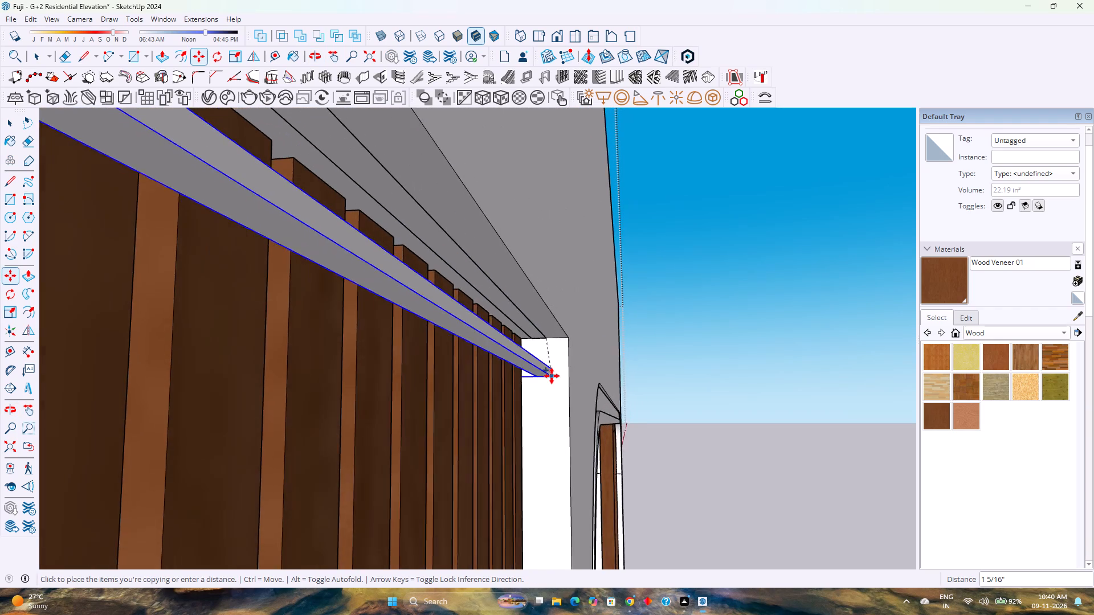
scroll(552, 376, down, 17)
key(Up)
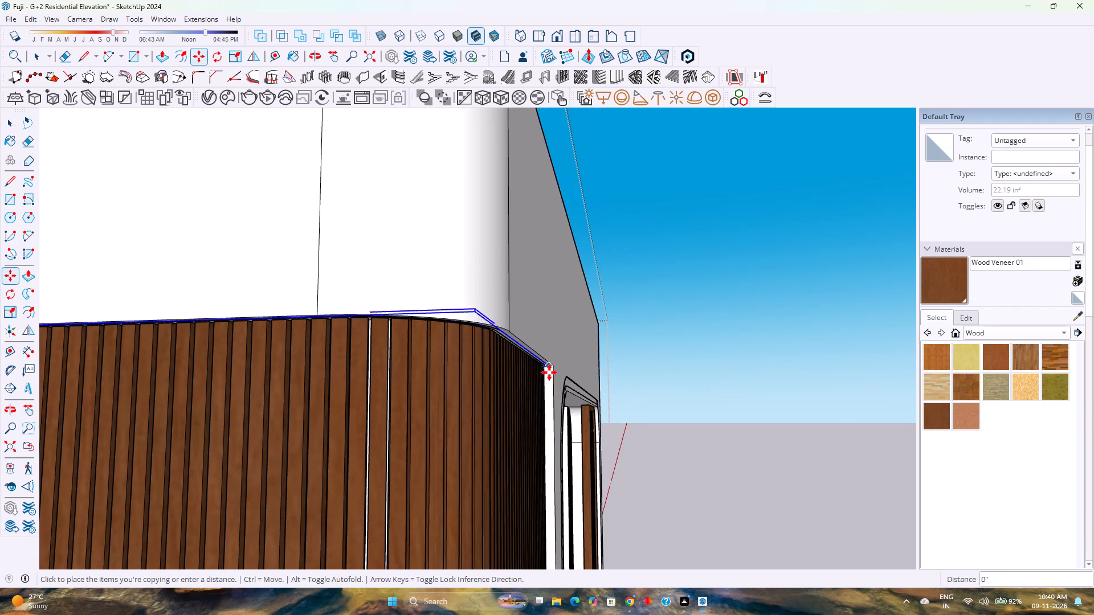
scroll(547, 422, down, 13)
shift+middle_drag(542, 430, 525, 379)
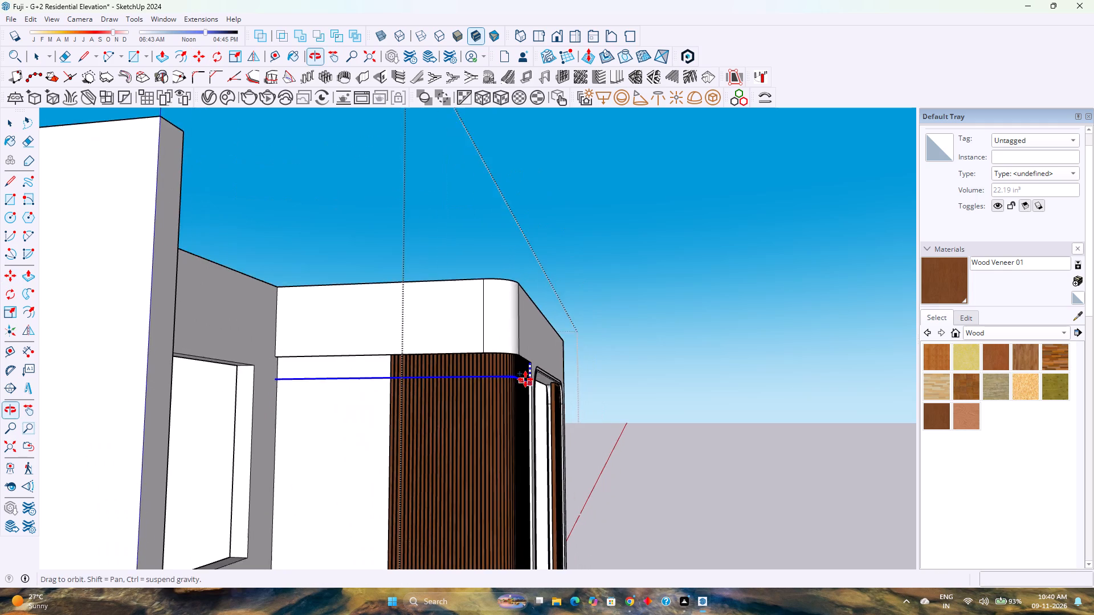
shift+middle_drag(525, 379, 525, 380)
scroll(525, 379, down, 7)
middle_drag(525, 379, 481, 503)
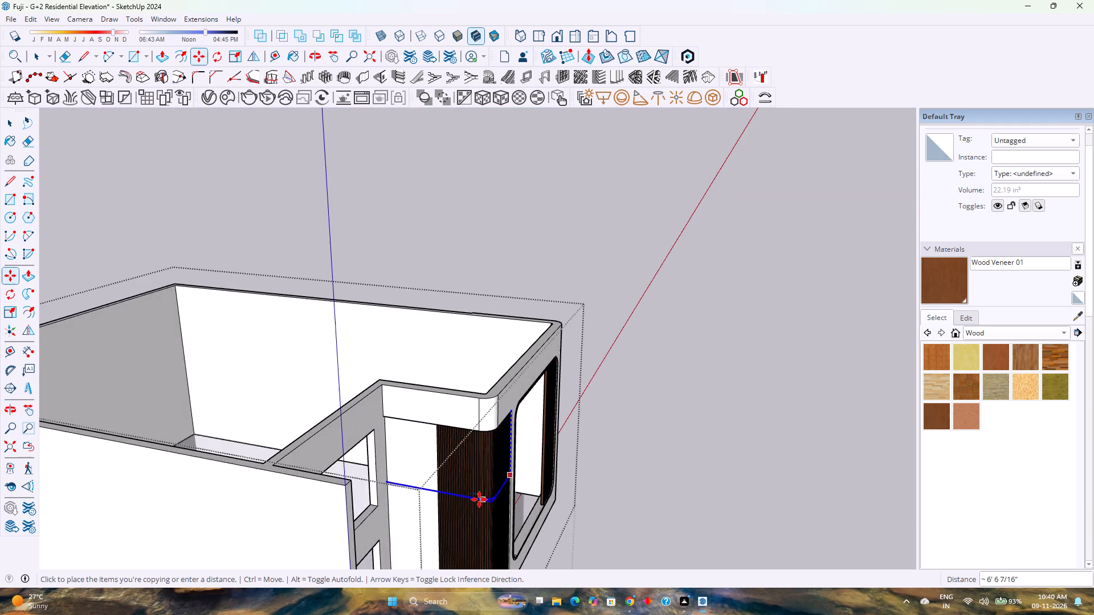
shift+scroll(476, 498, down, 1)
shift+middle_drag(476, 498, 482, 401)
scroll(484, 400, down, 7)
scroll(493, 439, up, 7)
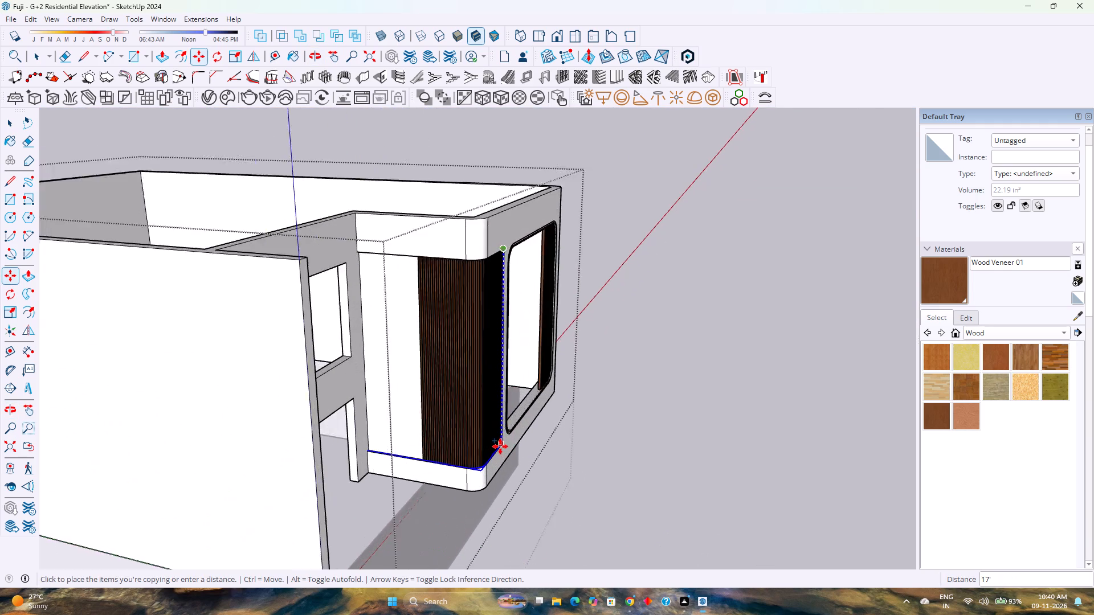
scroll(500, 446, up, 19)
scroll(500, 446, up, 3)
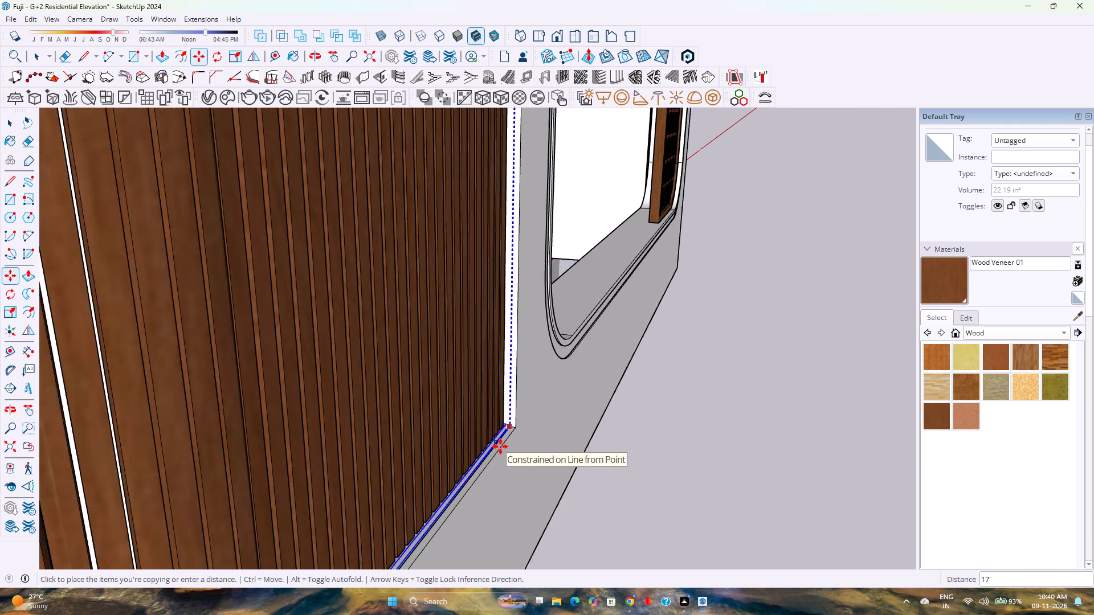
scroll(500, 446, up, 9)
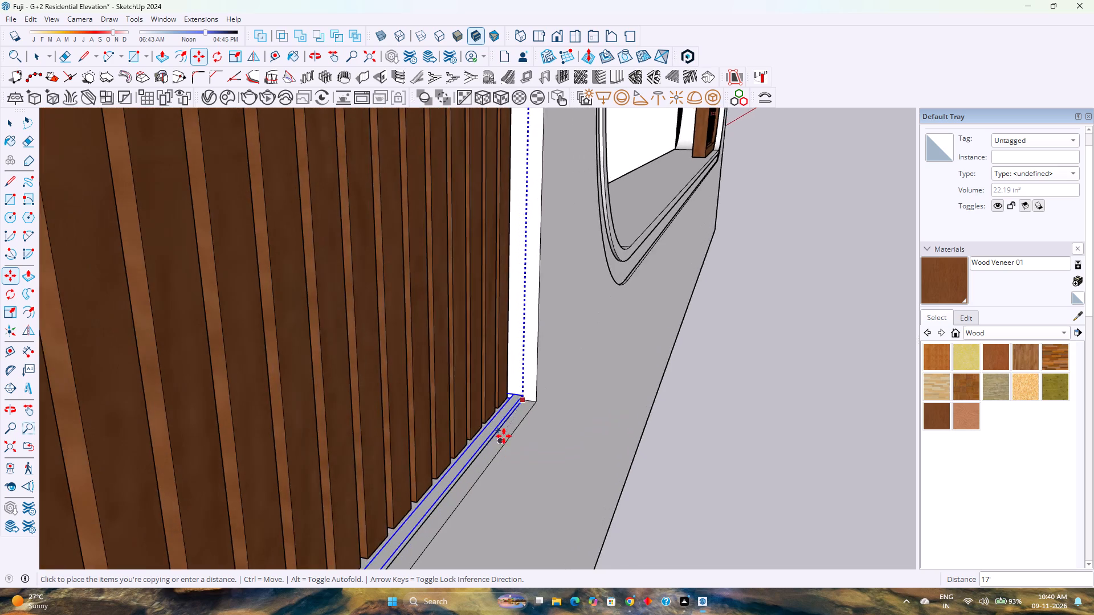
scroll(516, 409, up, 13)
middle_drag(519, 400, 512, 509)
click(536, 402)
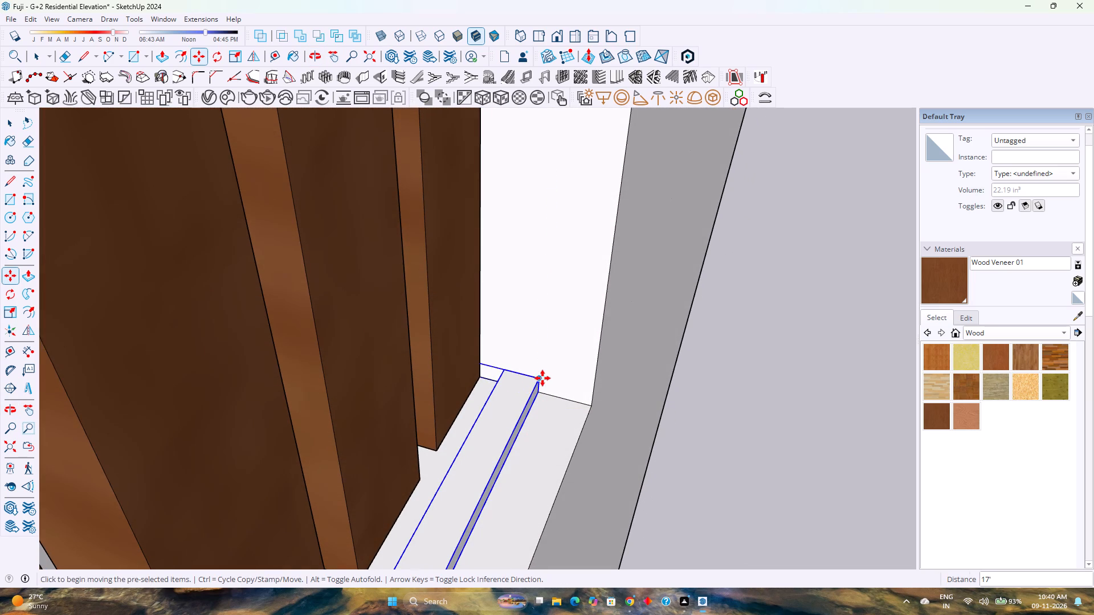
Lower the copied strip group into the ledge below the slats so its top corner meets the ledge surface, then clear the selection.
click(542, 378)
click(542, 395)
scroll(562, 415, down, 5)
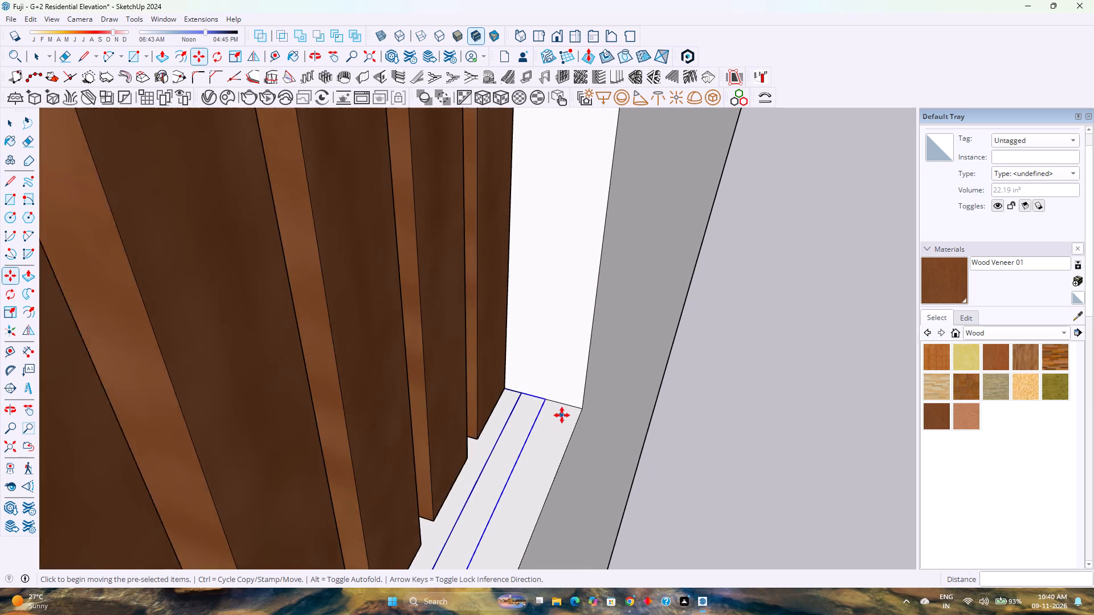
scroll(562, 415, up, 1)
scroll(562, 415, down, 5)
key(space)
scroll(562, 415, down, 5)
key(Escape)
scroll(554, 417, down, 8)
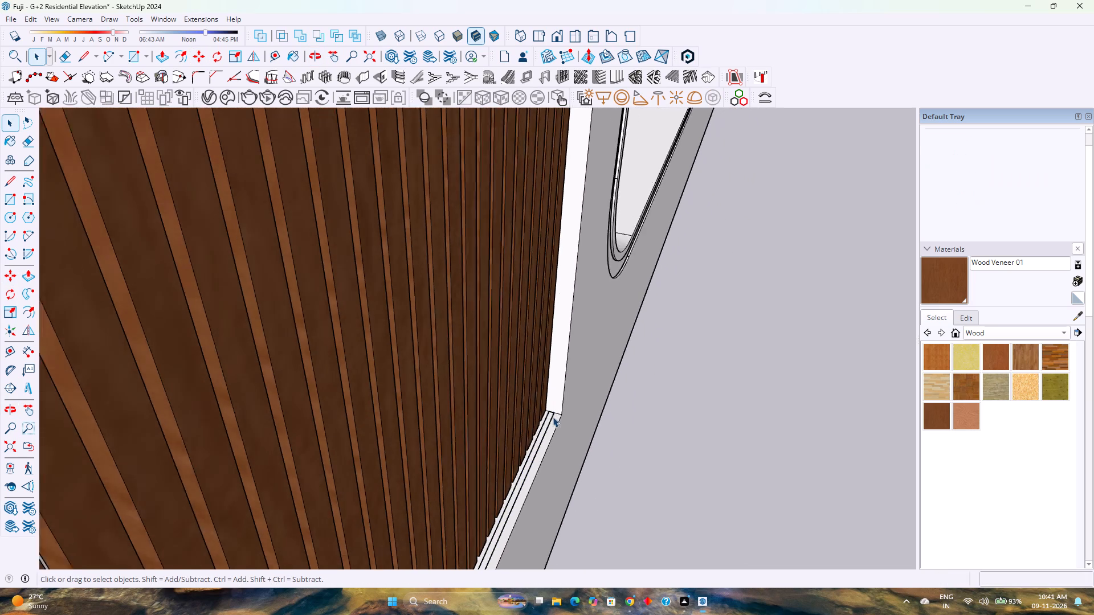
scroll(553, 417, down, 20)
Save the residential elevation model.
middle_drag(540, 407, 259, 338)
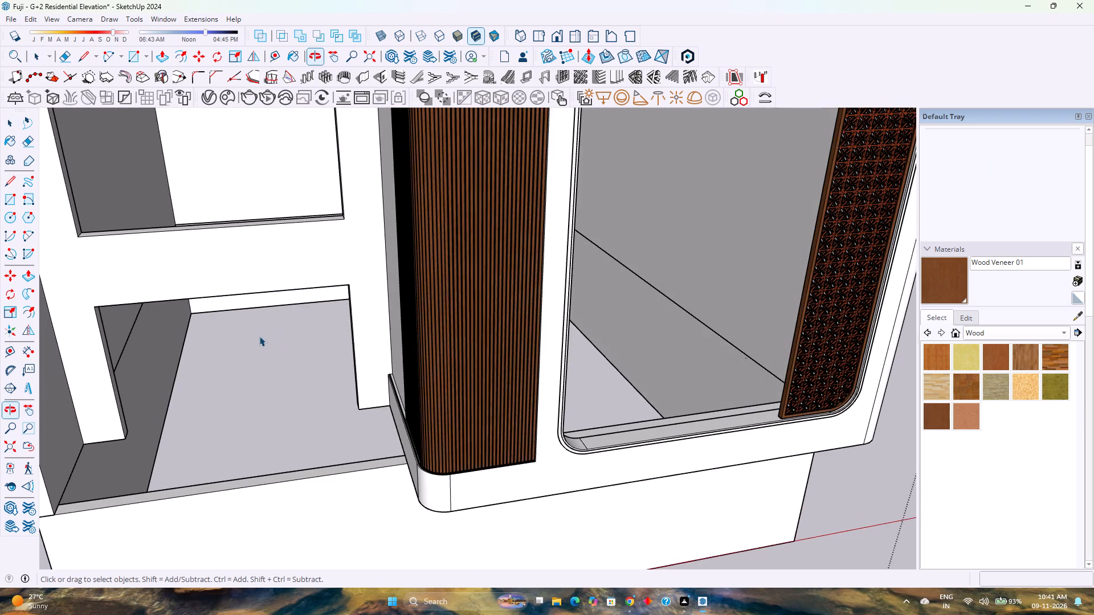
scroll(345, 371, up, 3)
scroll(349, 371, down, 9)
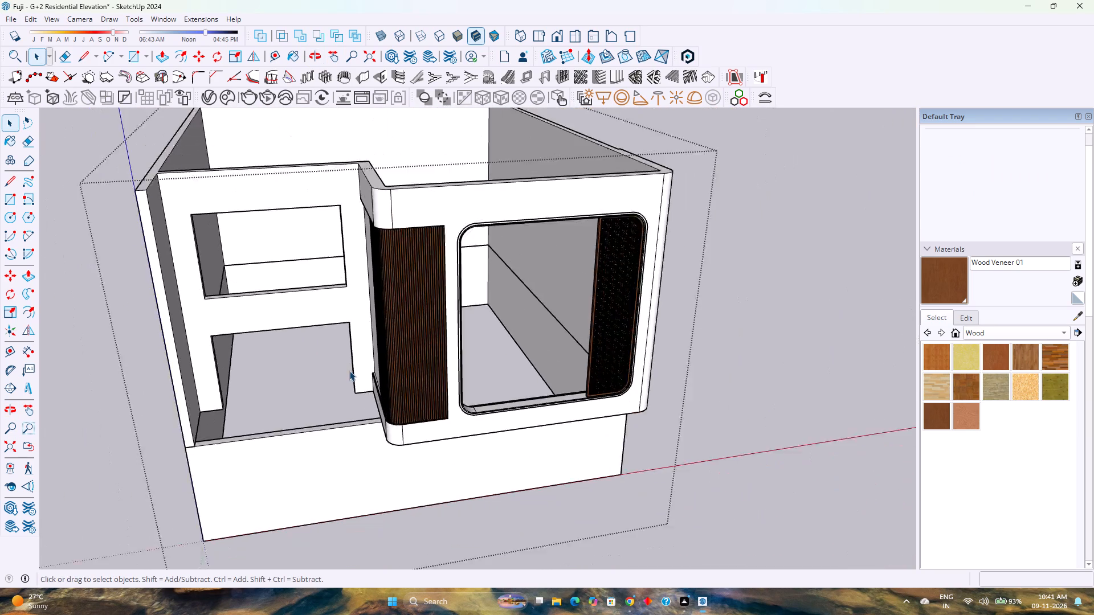
scroll(349, 371, down, 3)
middle_drag(594, 342, 386, 243)
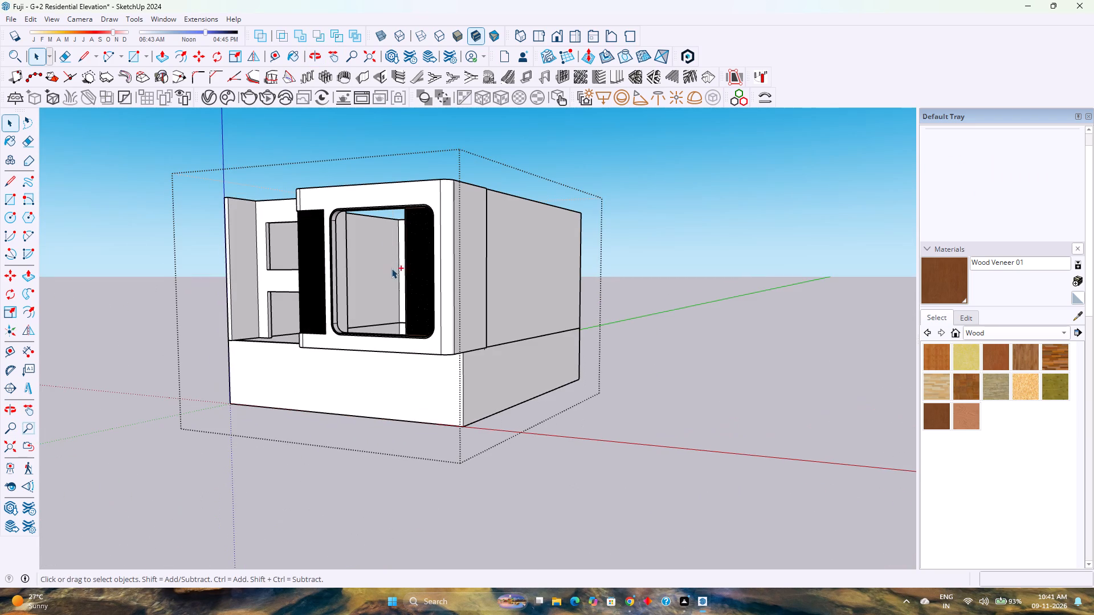
key(ctrl+s)
Open the wall group containing the recessed wall and its two openings for editing.
scroll(198, 309, up, 6)
scroll(217, 281, down, 4)
scroll(217, 281, up, 3)
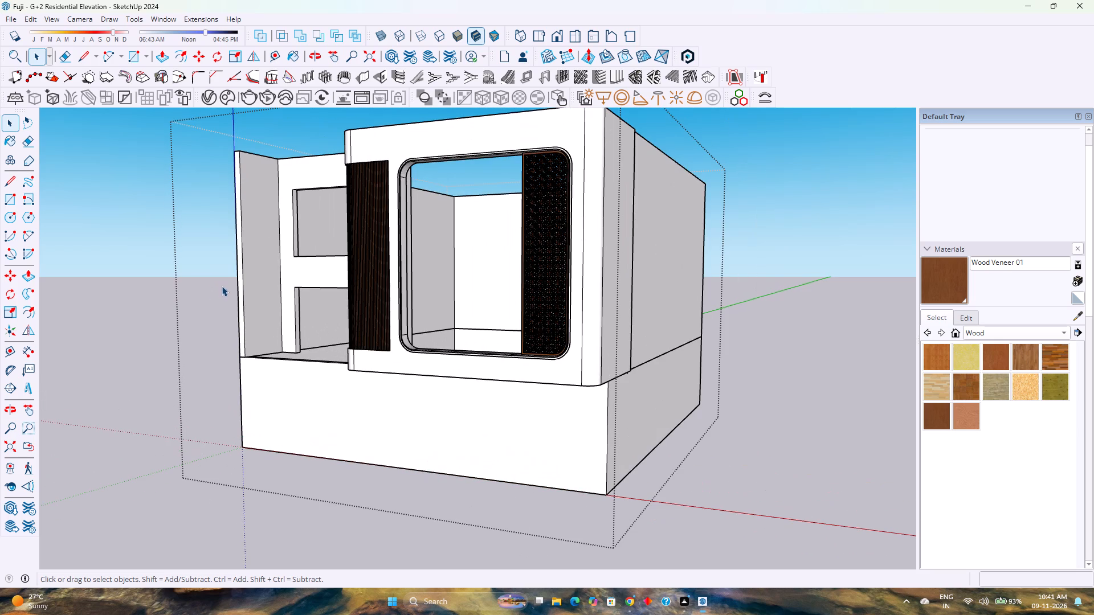
scroll(231, 296, down, 4)
scroll(231, 296, up, 7)
scroll(243, 297, down, 2)
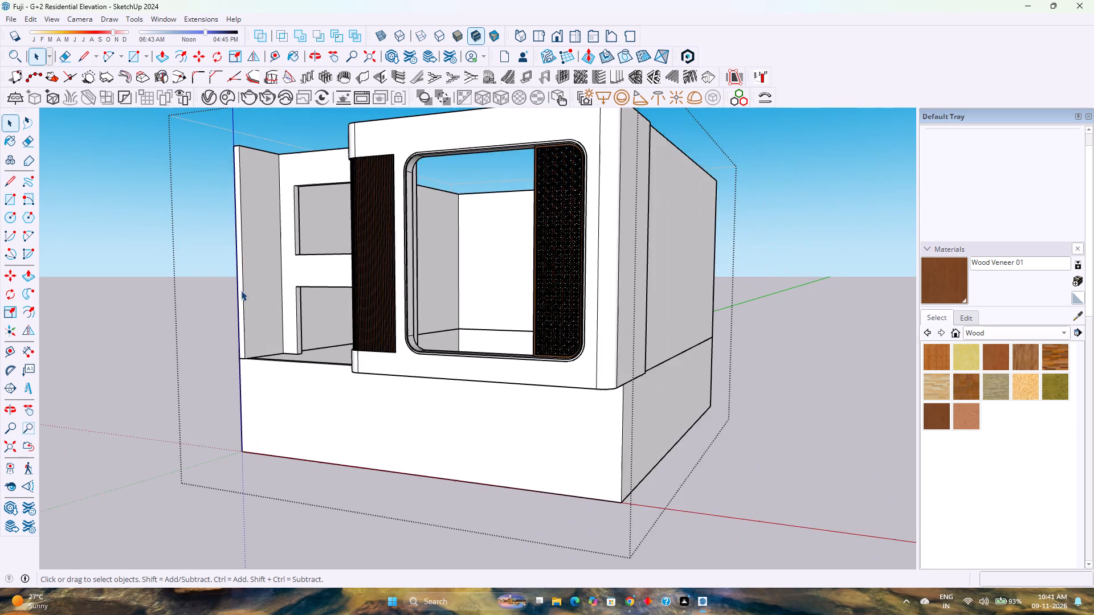
scroll(241, 290, down, 2)
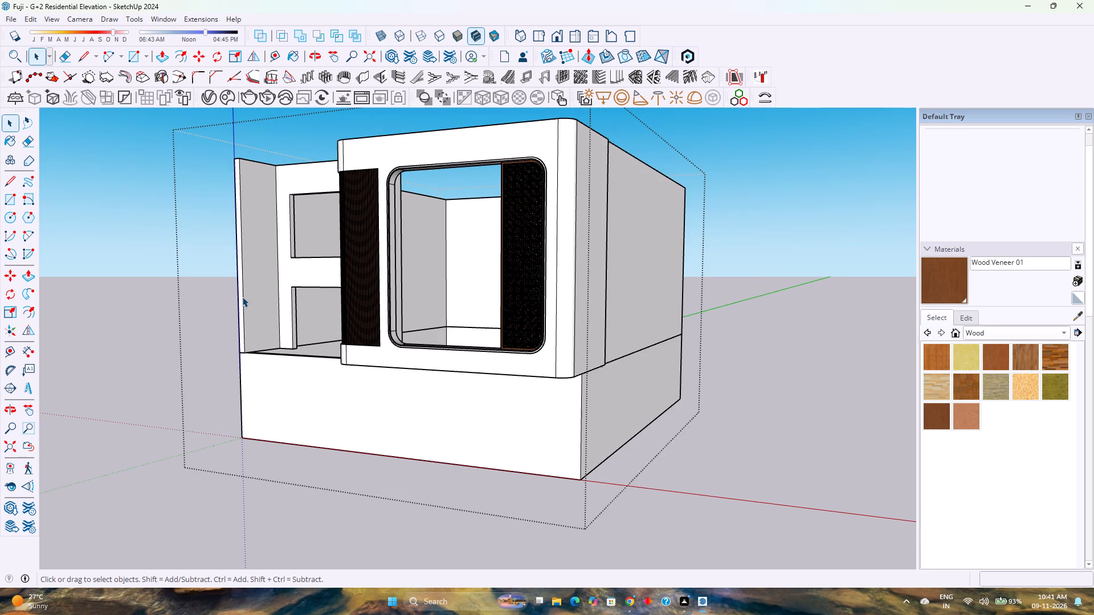
middle_drag(242, 297, 303, 330)
scroll(303, 330, down, 4)
scroll(303, 330, up, 6)
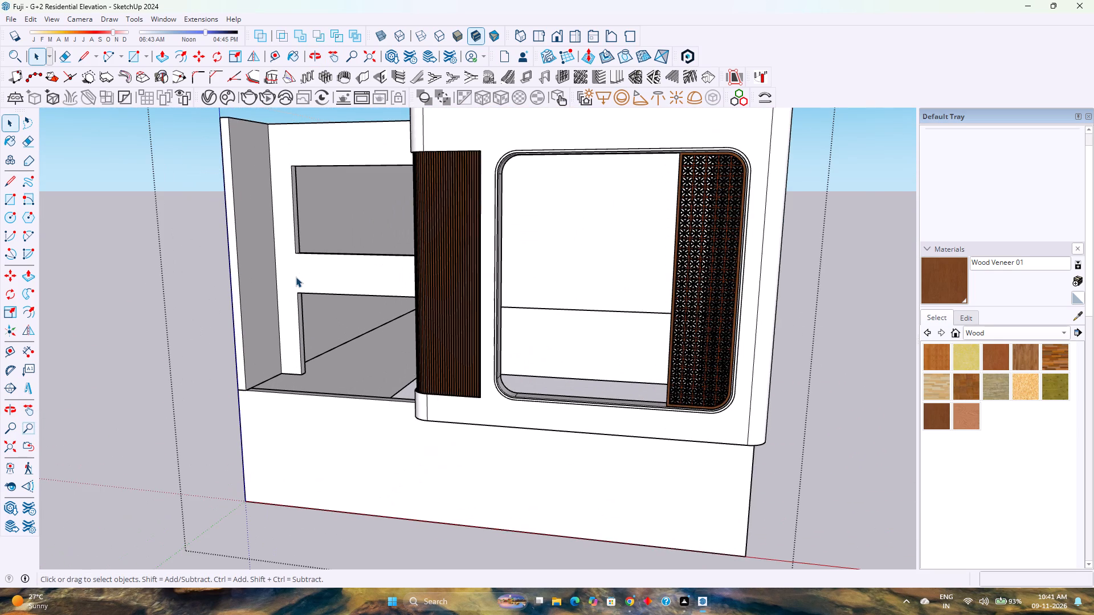
double_click(296, 277)
scroll(293, 276, up, 2)
middle_drag(293, 276, 354, 334)
middle_click(354, 334)
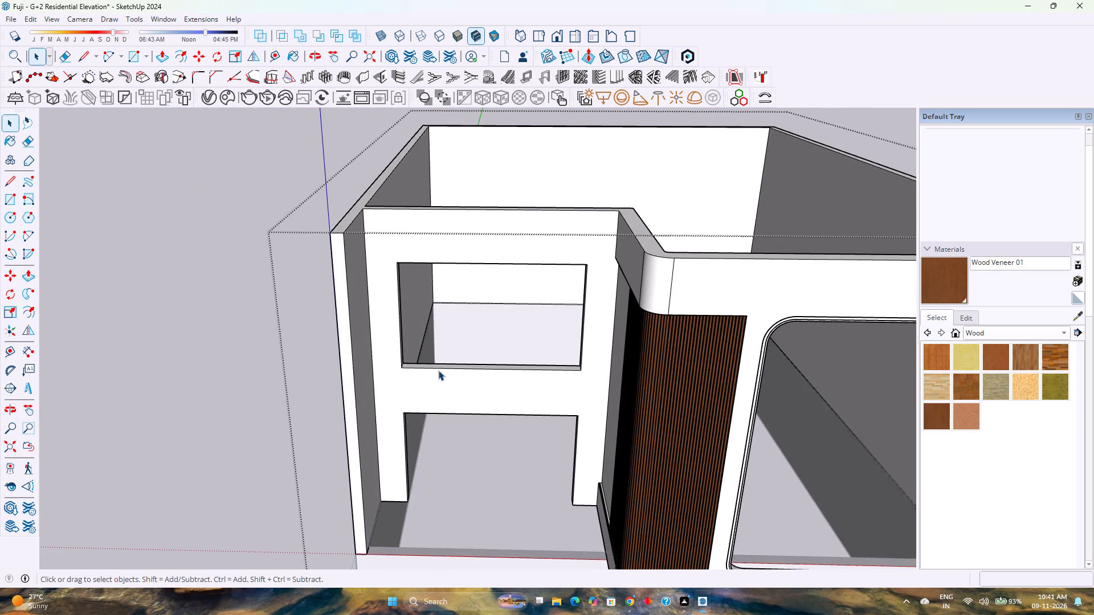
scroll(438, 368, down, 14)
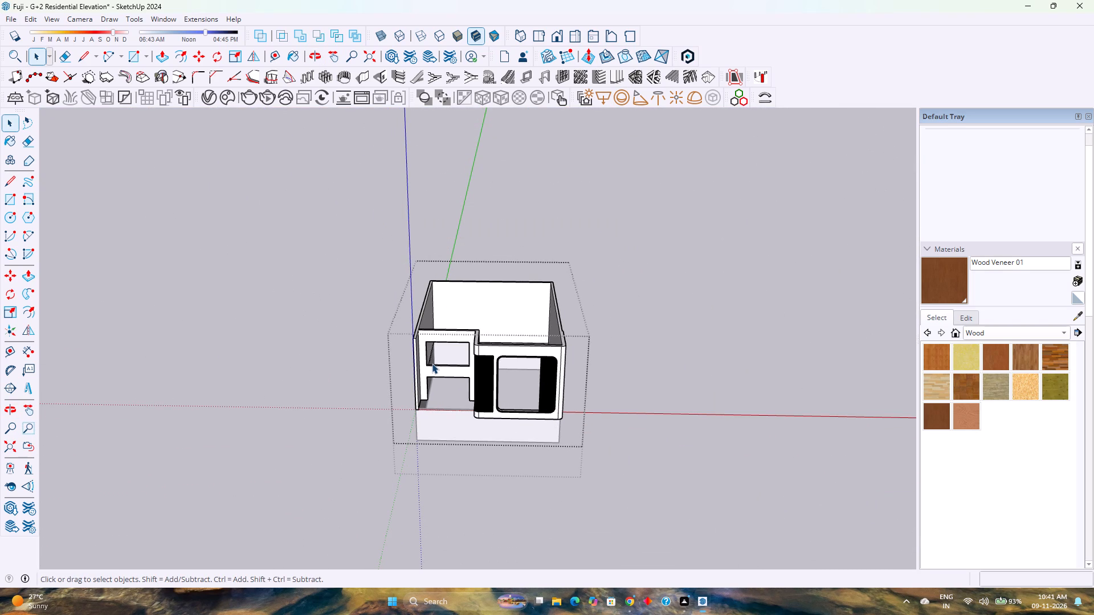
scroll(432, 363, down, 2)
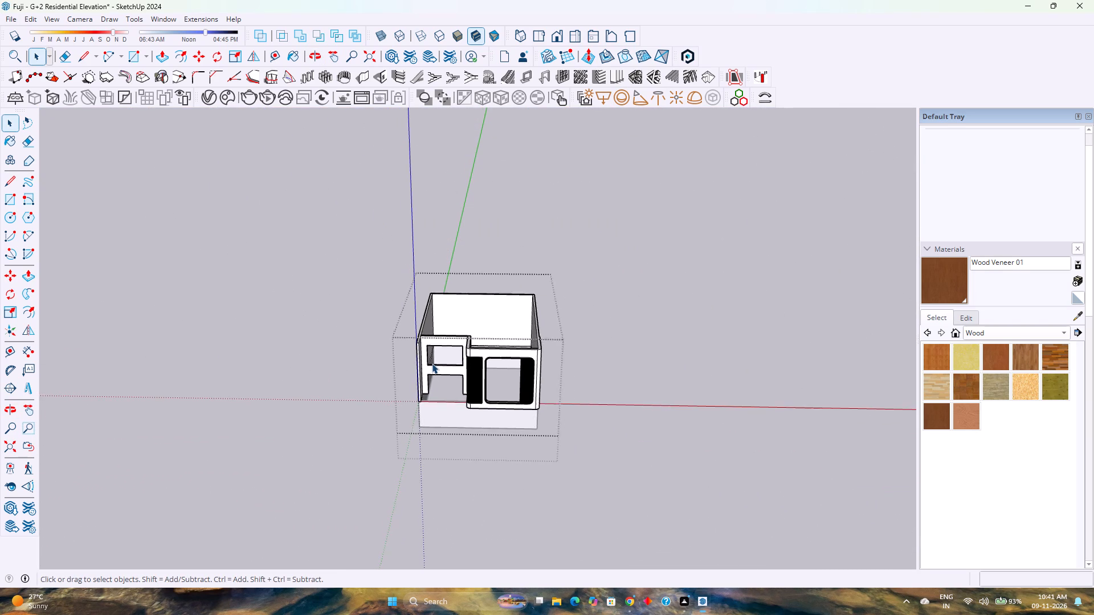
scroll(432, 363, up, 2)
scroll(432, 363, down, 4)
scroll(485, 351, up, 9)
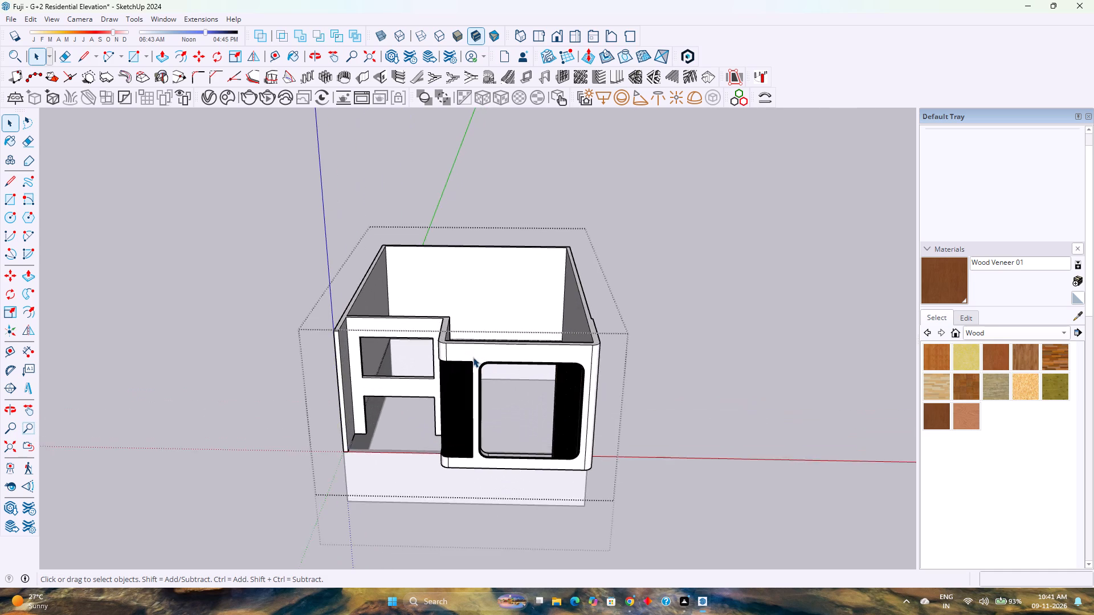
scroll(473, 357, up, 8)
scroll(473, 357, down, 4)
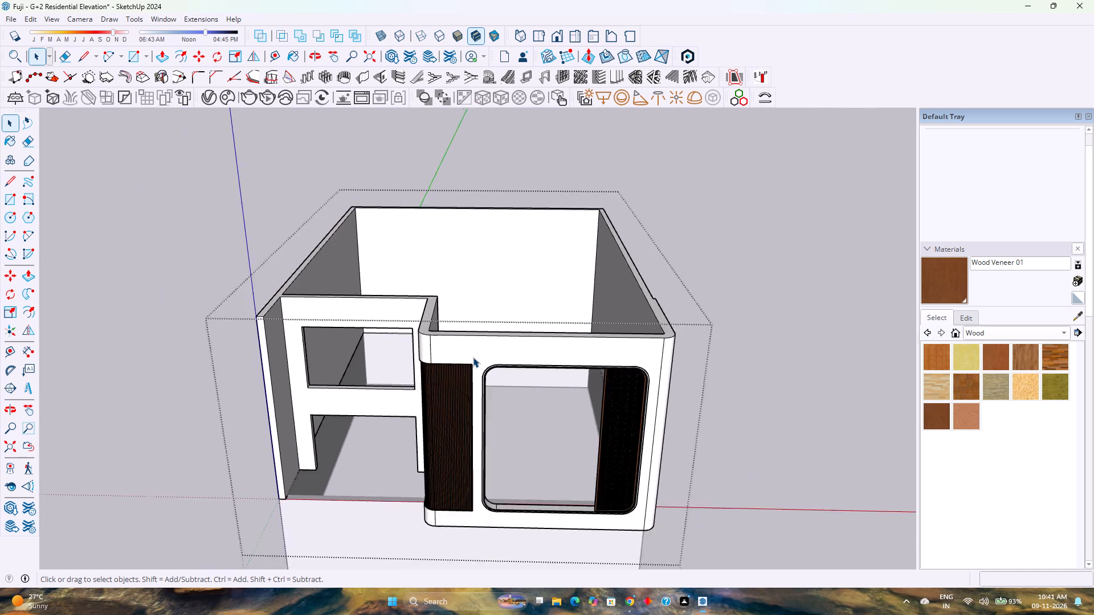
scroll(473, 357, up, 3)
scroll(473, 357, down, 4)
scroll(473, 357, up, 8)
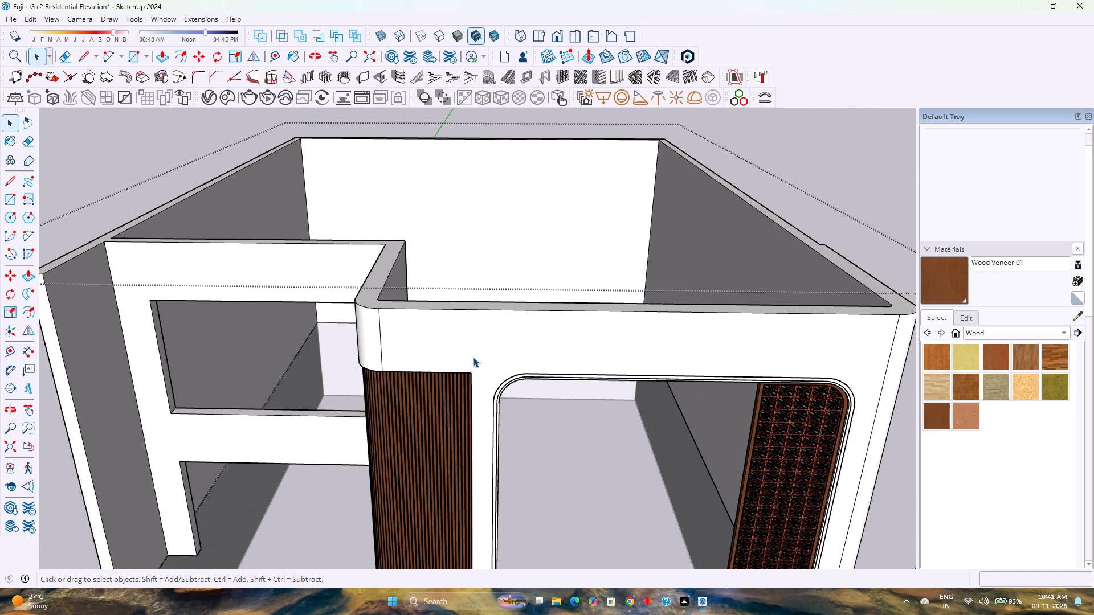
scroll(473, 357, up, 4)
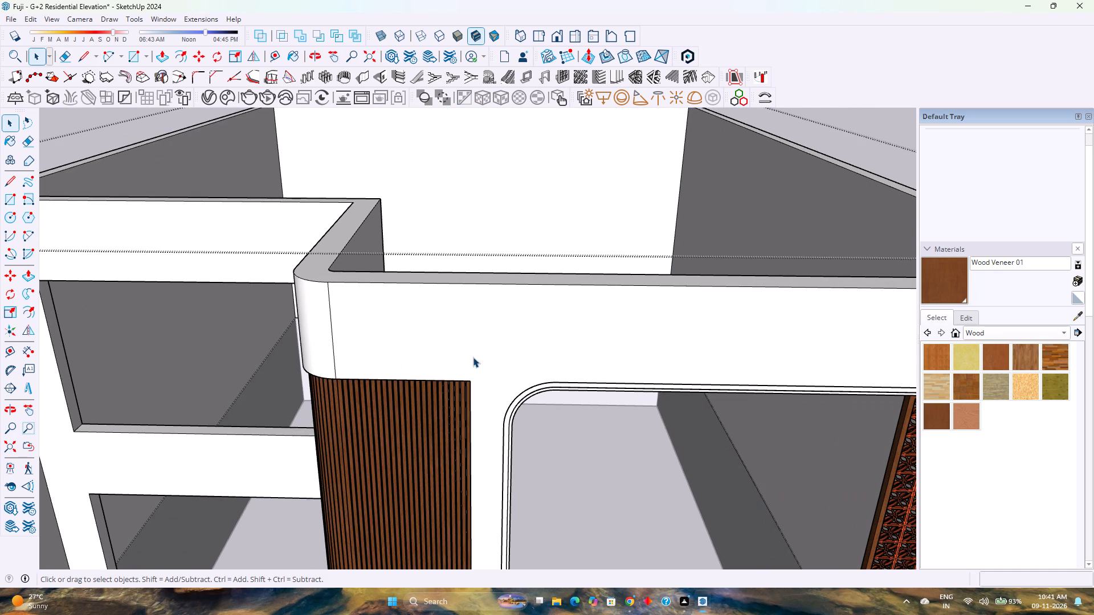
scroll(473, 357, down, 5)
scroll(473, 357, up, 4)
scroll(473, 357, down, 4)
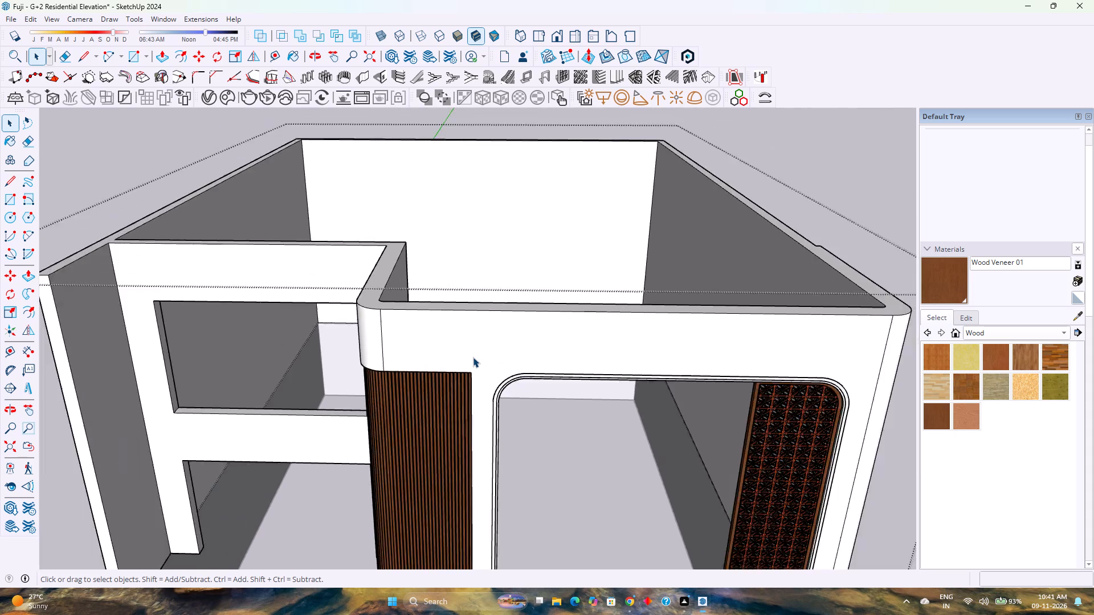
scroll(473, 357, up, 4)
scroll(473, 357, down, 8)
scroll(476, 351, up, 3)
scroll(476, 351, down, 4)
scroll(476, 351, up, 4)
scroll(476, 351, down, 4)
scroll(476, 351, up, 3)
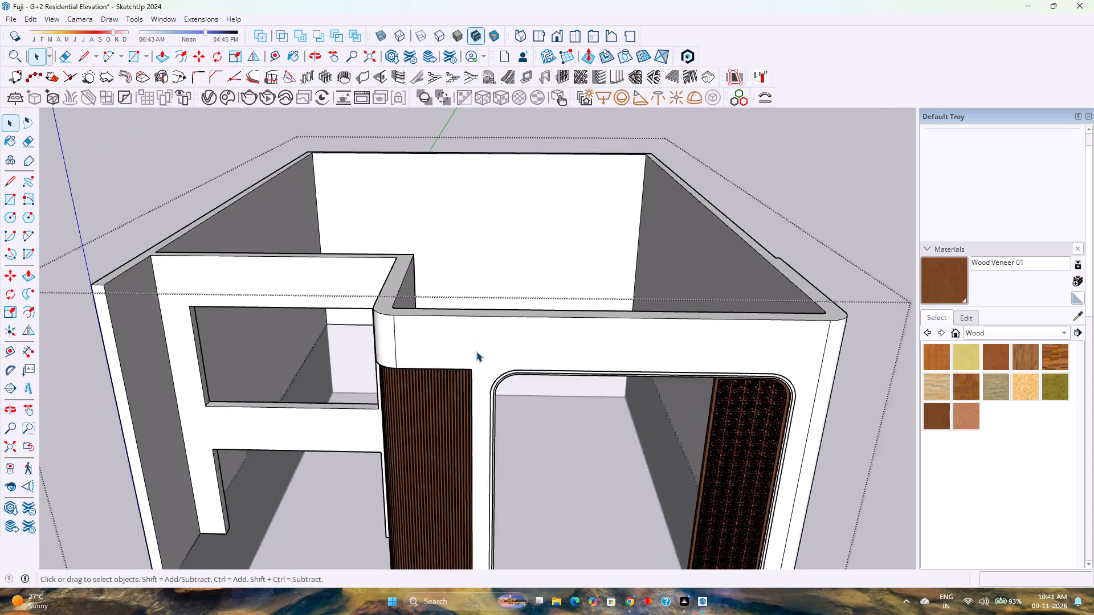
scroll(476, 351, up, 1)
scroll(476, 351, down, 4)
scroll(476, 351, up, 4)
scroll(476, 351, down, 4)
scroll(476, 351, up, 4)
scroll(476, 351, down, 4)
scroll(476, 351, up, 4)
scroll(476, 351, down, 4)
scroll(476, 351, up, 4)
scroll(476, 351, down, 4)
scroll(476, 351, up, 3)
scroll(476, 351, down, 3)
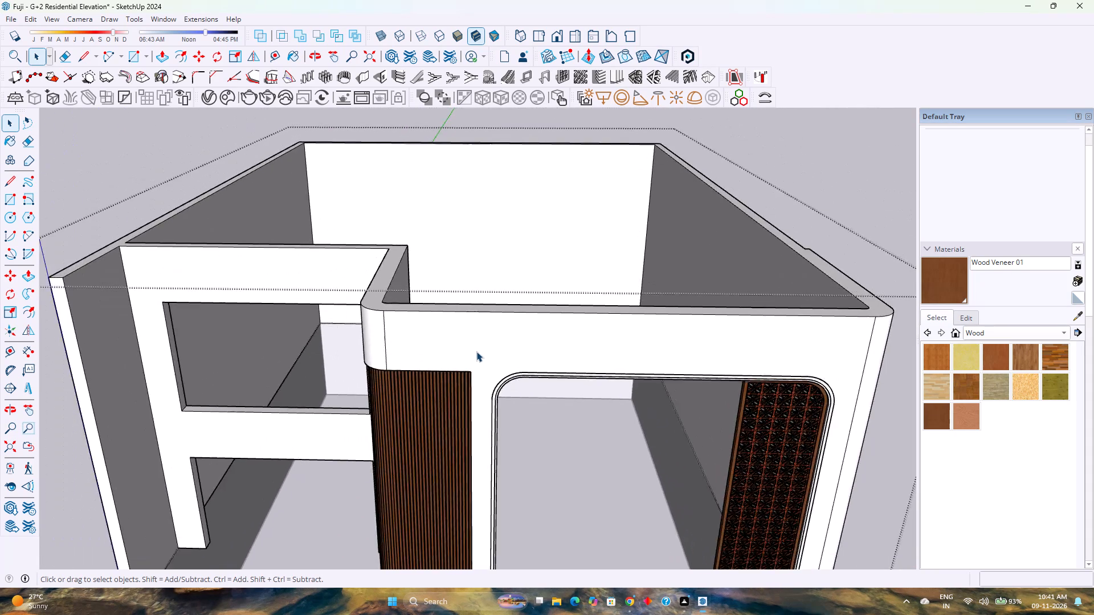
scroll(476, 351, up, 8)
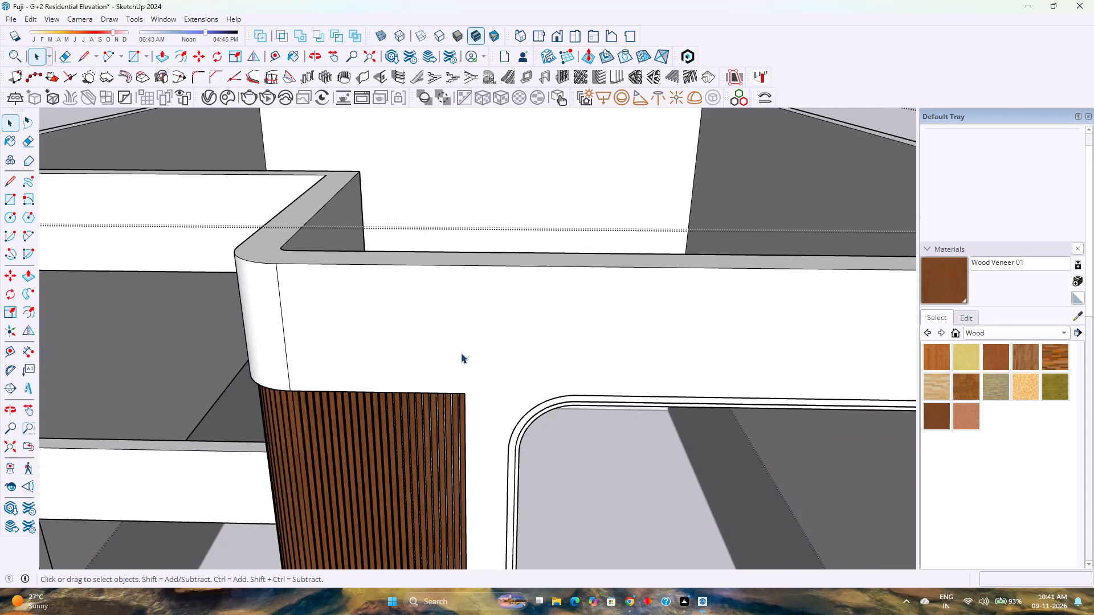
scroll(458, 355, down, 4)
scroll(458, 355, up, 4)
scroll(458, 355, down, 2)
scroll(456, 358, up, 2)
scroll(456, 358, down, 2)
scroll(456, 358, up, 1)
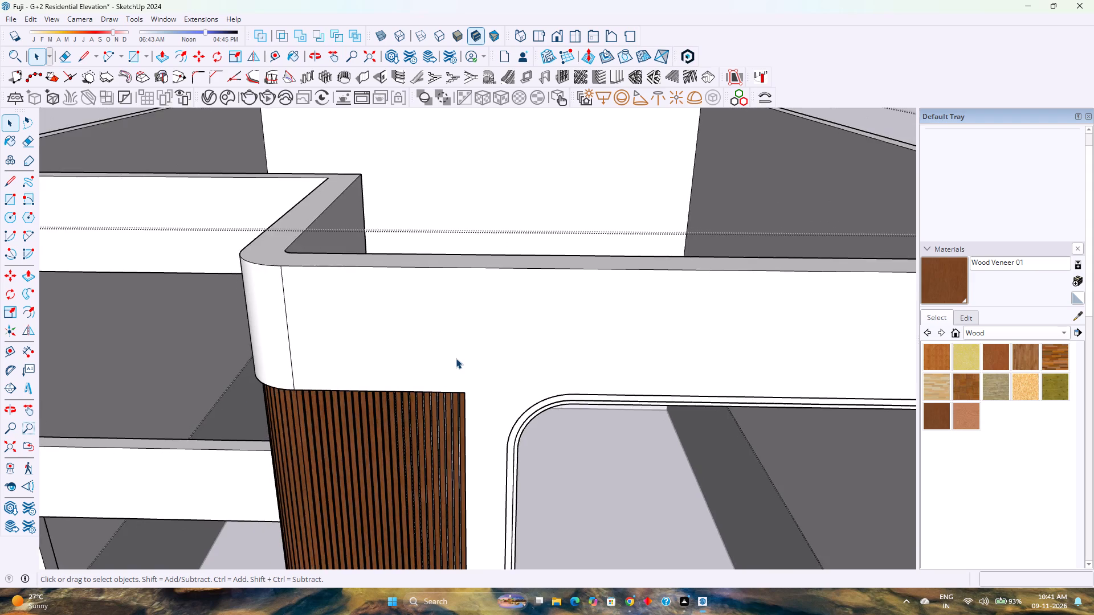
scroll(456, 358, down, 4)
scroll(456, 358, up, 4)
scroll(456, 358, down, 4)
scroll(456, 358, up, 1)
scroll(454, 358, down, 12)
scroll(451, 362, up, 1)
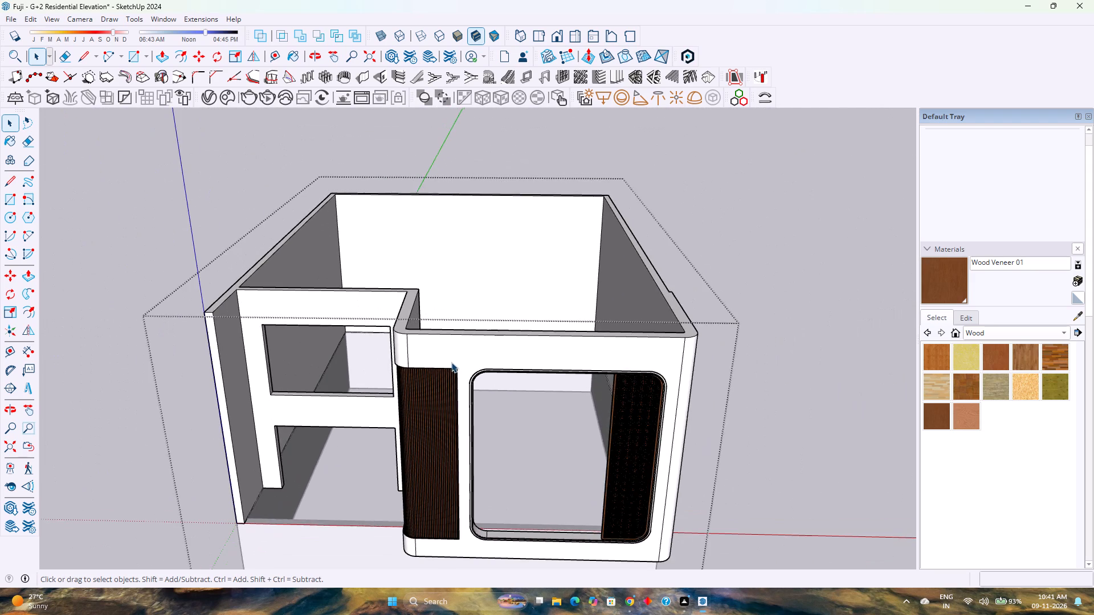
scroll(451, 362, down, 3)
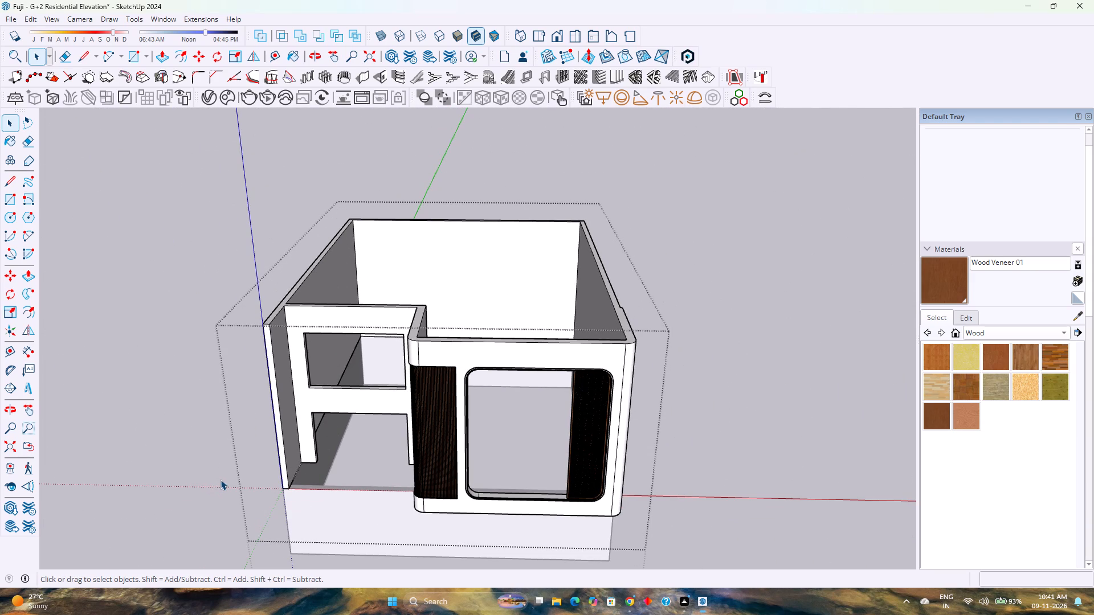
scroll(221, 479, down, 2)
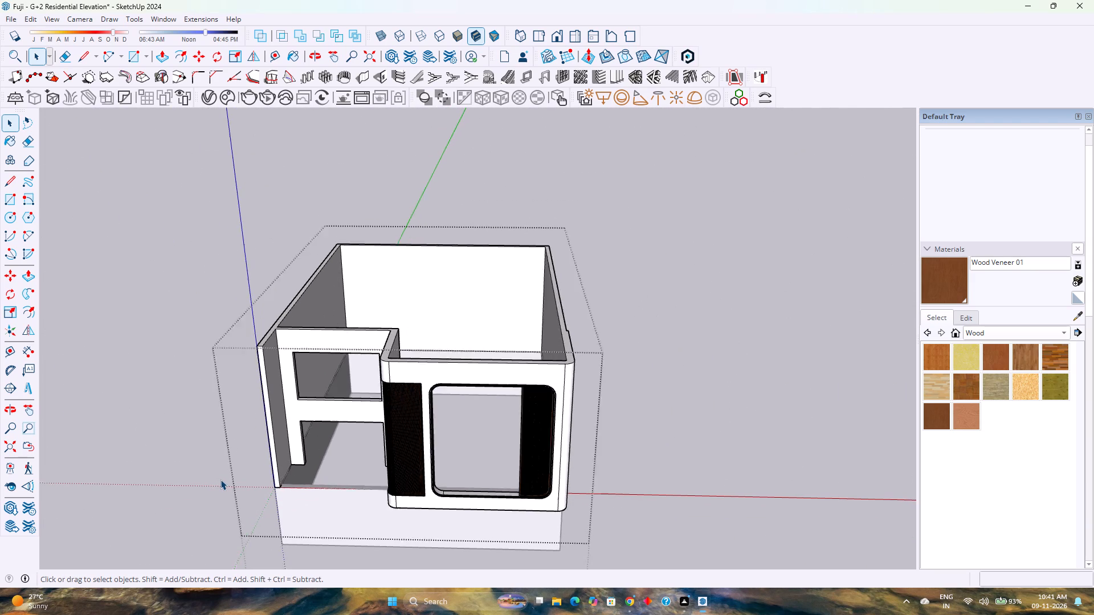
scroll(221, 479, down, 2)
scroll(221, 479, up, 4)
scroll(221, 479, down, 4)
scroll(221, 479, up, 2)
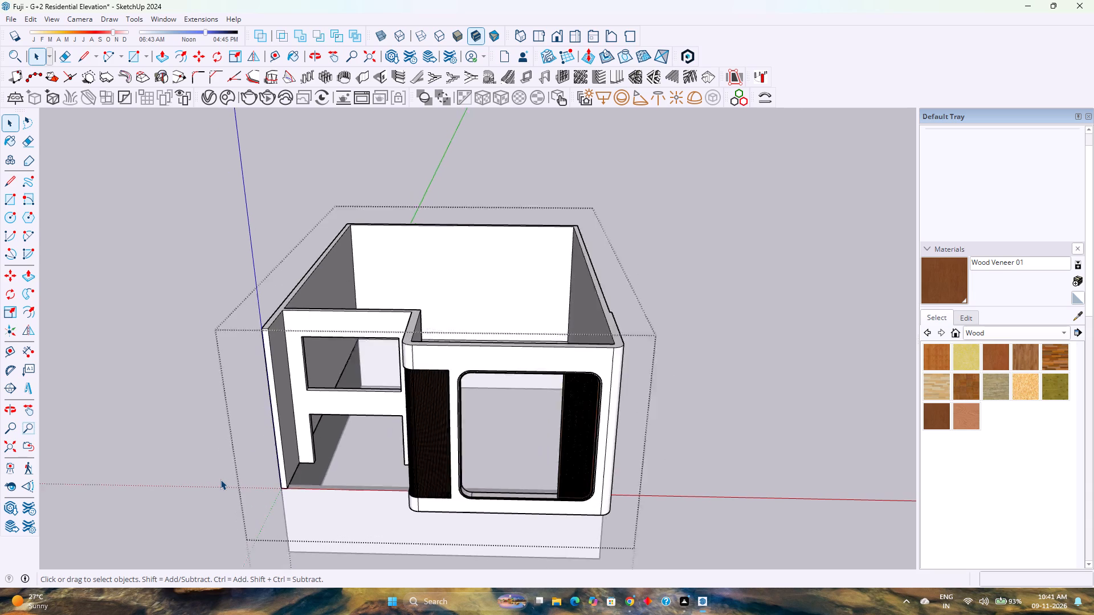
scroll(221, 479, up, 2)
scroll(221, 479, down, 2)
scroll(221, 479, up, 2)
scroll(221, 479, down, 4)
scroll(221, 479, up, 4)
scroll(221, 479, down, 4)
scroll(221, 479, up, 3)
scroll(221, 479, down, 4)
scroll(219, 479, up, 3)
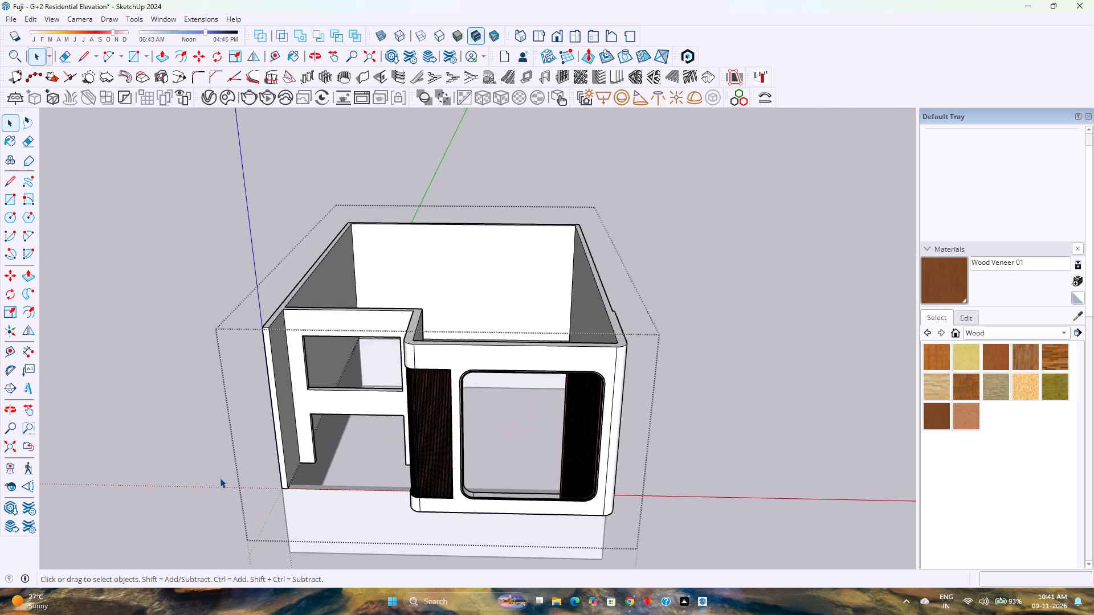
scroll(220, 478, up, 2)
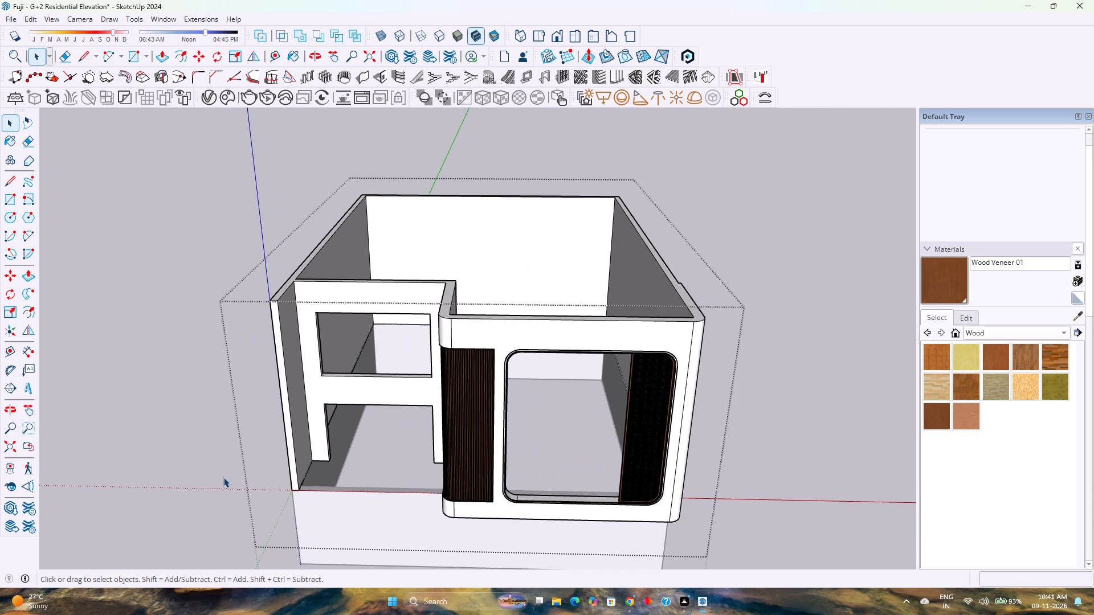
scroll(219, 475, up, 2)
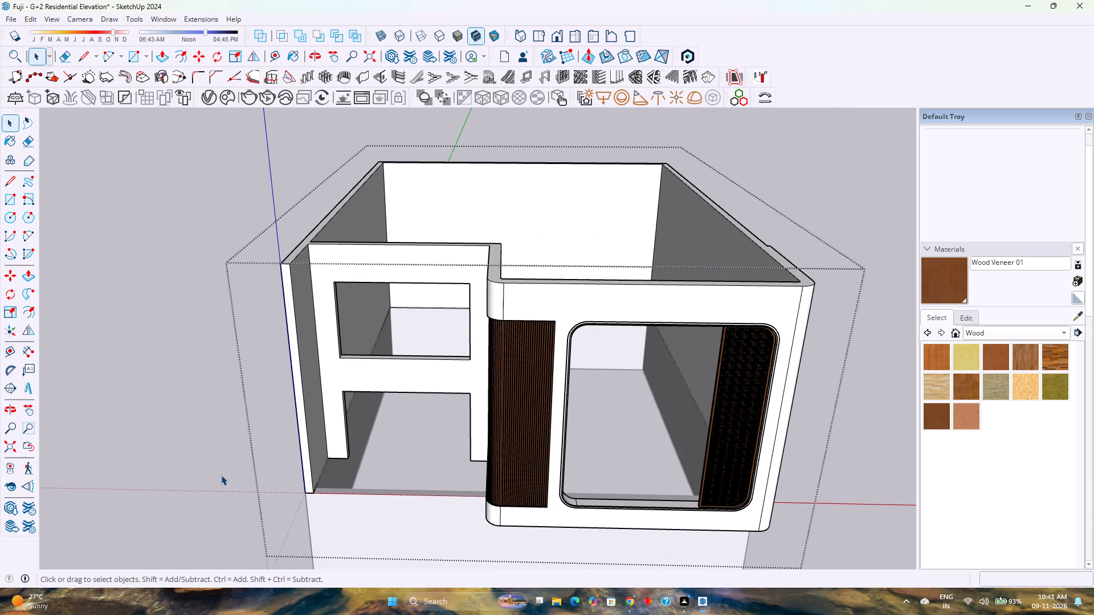
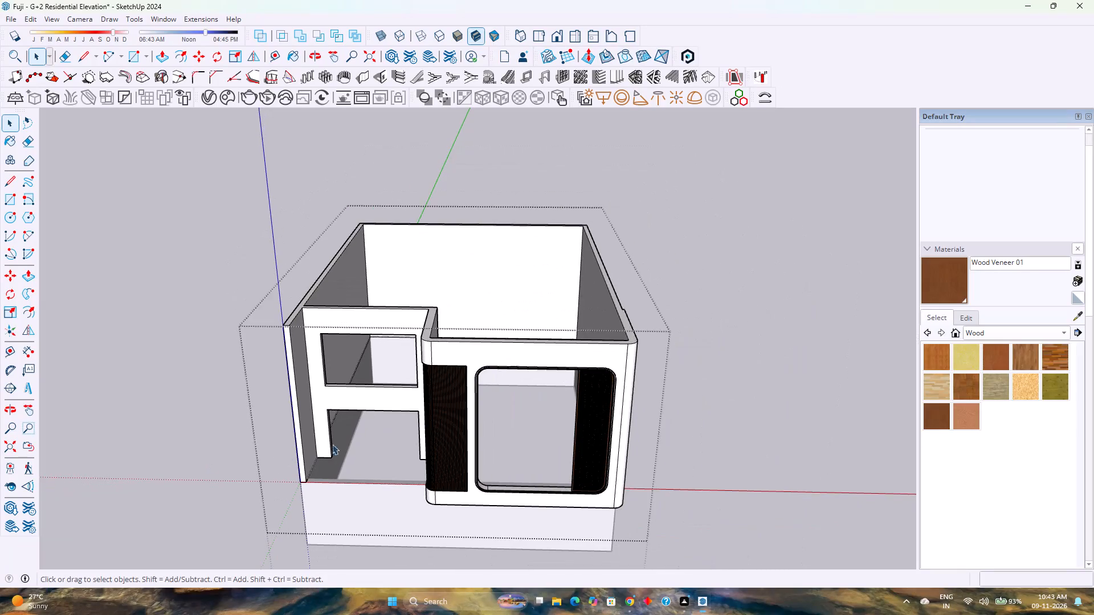
Examine the front and side of the floor model, including the slatted panel and the large rounded opening.
scroll(503, 388, up, 4)
middle_drag(470, 405, 455, 383)
middle_drag(450, 374, 446, 368)
middle_drag(444, 362, 418, 305)
scroll(415, 297, down, 4)
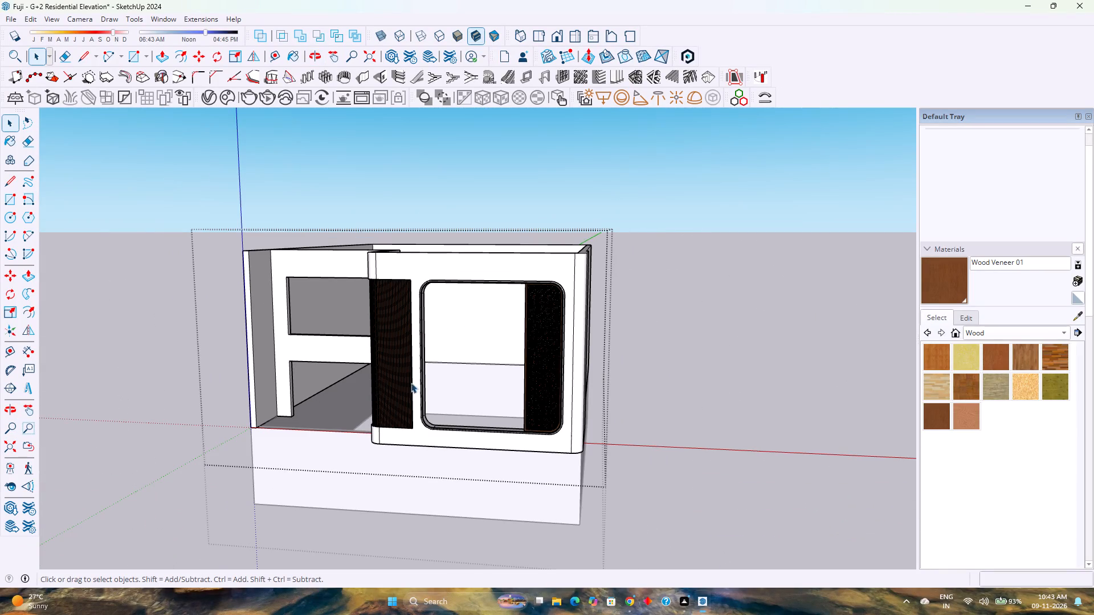
scroll(409, 321, up, 8)
scroll(409, 321, down, 3)
middle_drag(470, 362, 333, 358)
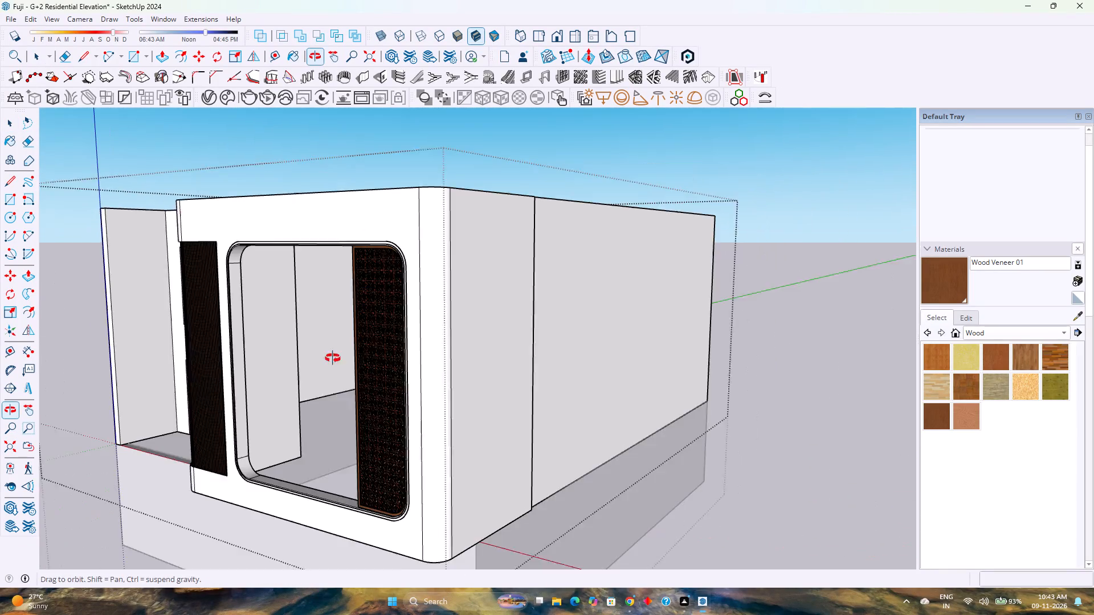
middle_drag(333, 358, 326, 358)
Inspect the jaali screen and its fit against the rounded frame of the large front opening.
scroll(394, 502, up, 8)
middle_drag(311, 523, 467, 484)
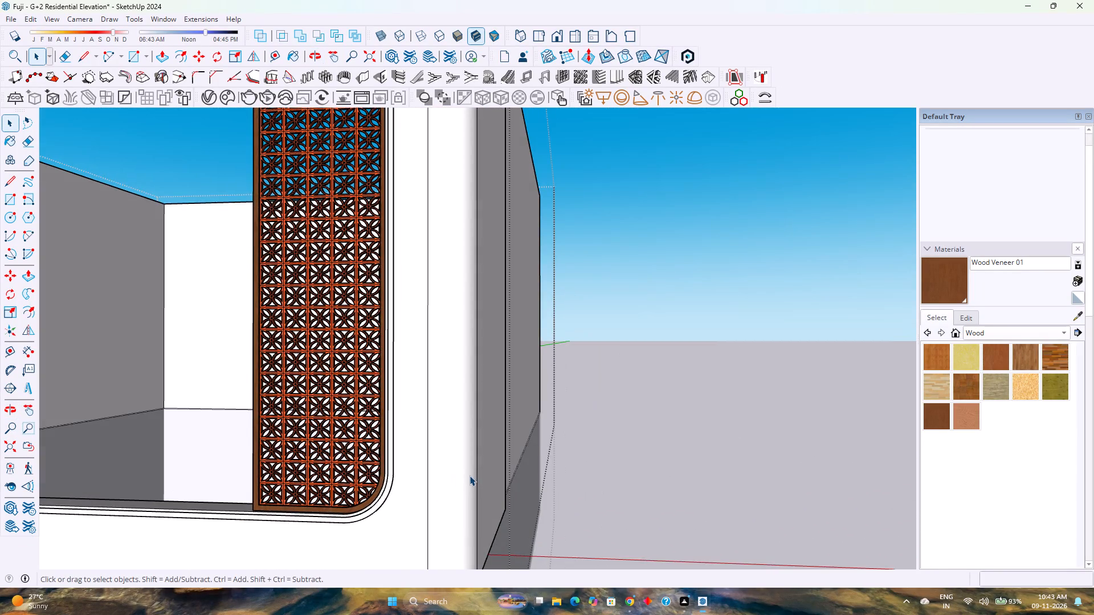
scroll(470, 475, down, 3)
scroll(470, 471, up, 3)
scroll(470, 471, down, 3)
scroll(470, 471, up, 4)
scroll(470, 471, down, 5)
scroll(470, 471, up, 5)
scroll(470, 471, down, 5)
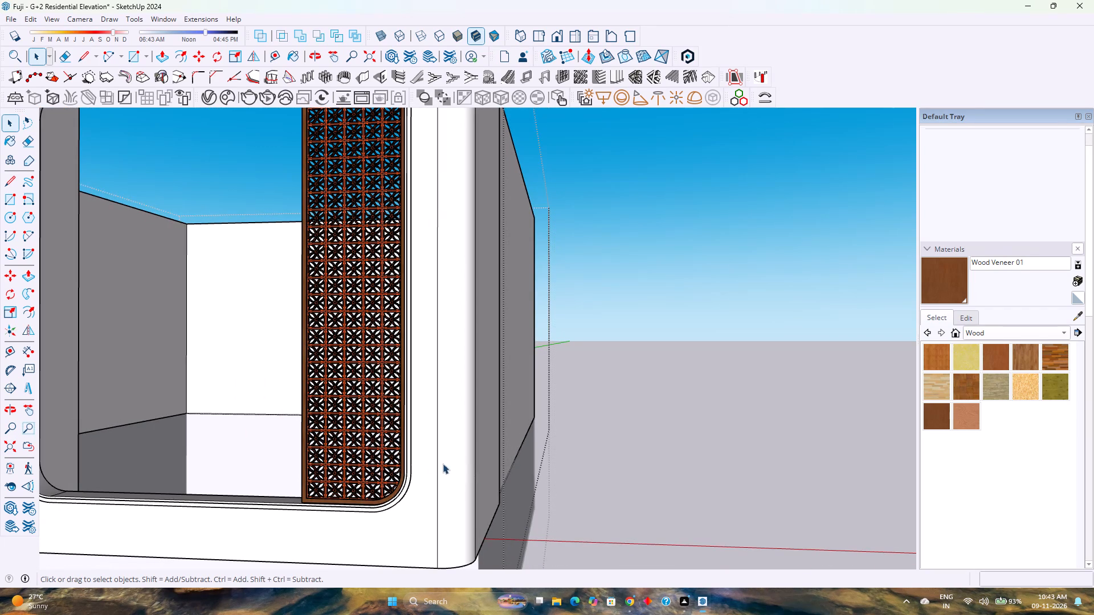
scroll(417, 458, down, 3)
scroll(417, 458, up, 3)
scroll(417, 458, down, 5)
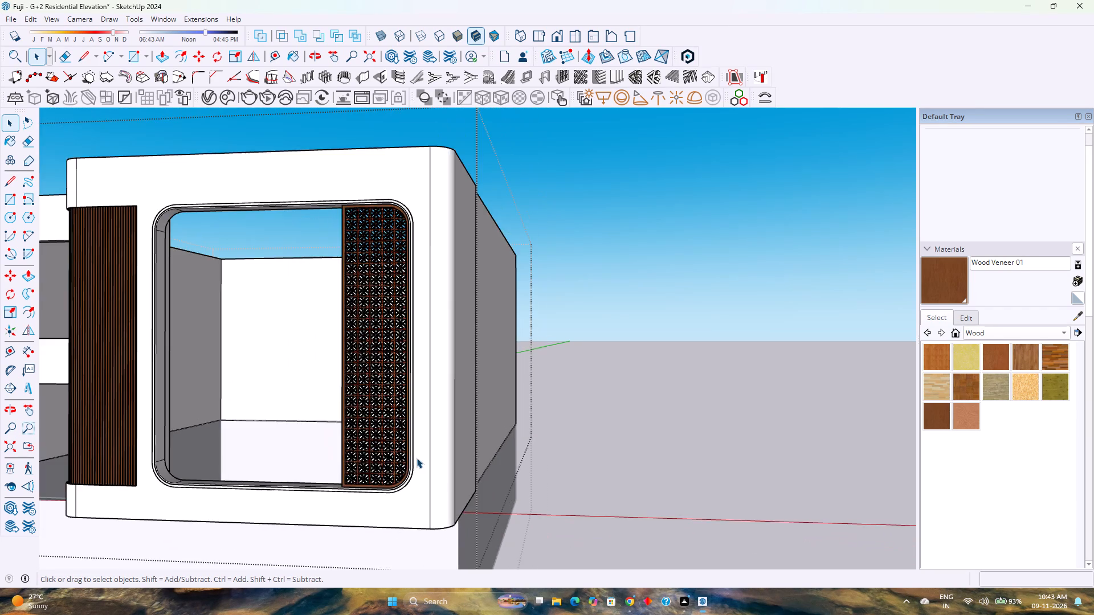
scroll(385, 461, up, 5)
scroll(401, 483, down, 4)
scroll(387, 510, up, 2)
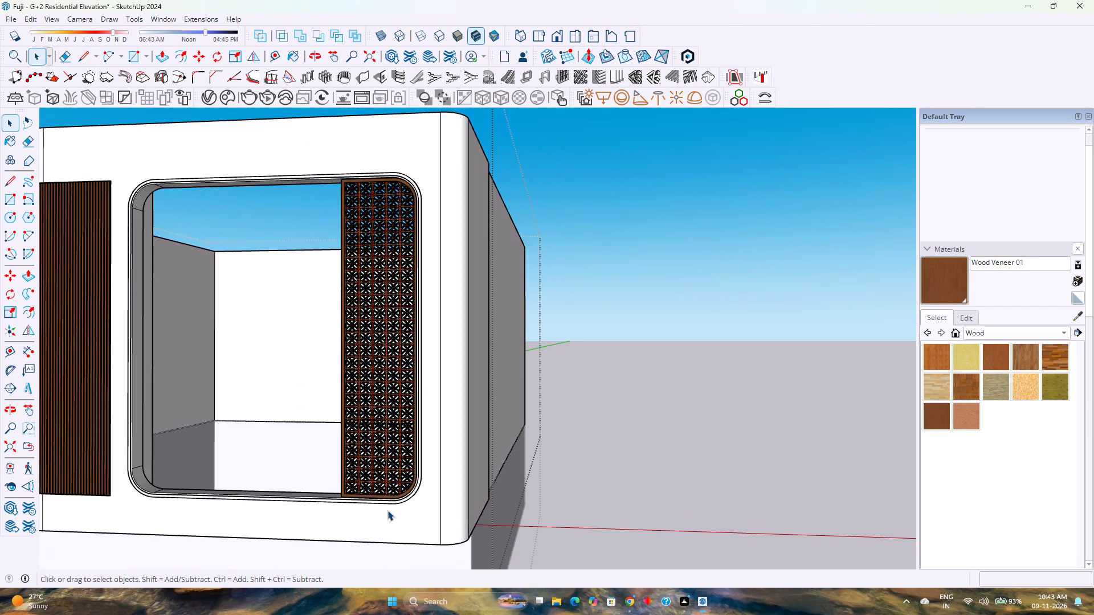
scroll(387, 510, up, 7)
scroll(385, 502, down, 6)
scroll(385, 501, up, 5)
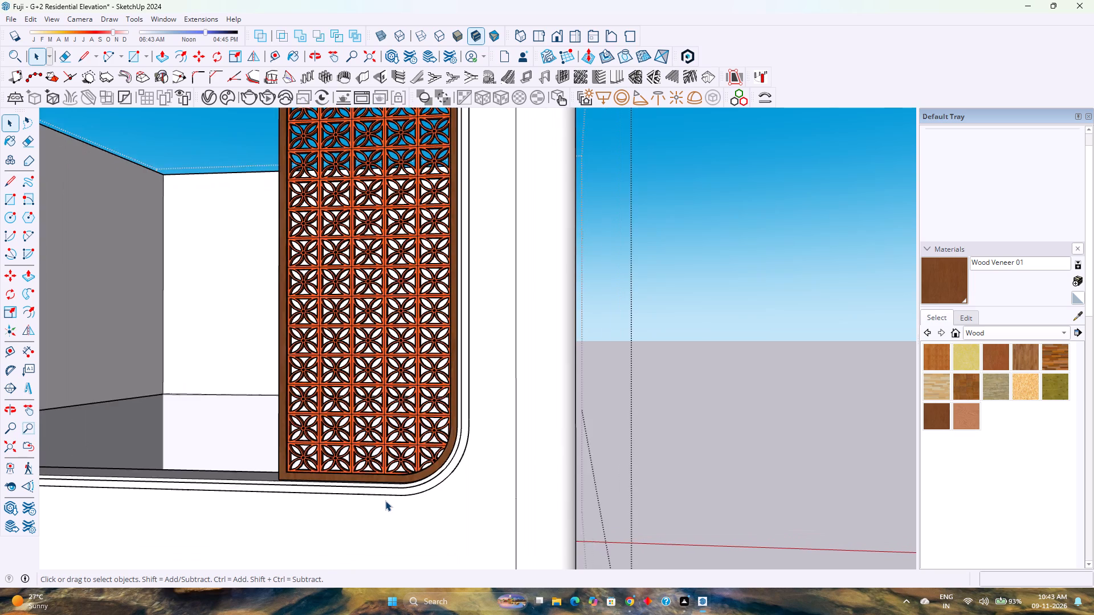
scroll(385, 501, down, 5)
scroll(385, 501, up, 3)
scroll(385, 499, down, 4)
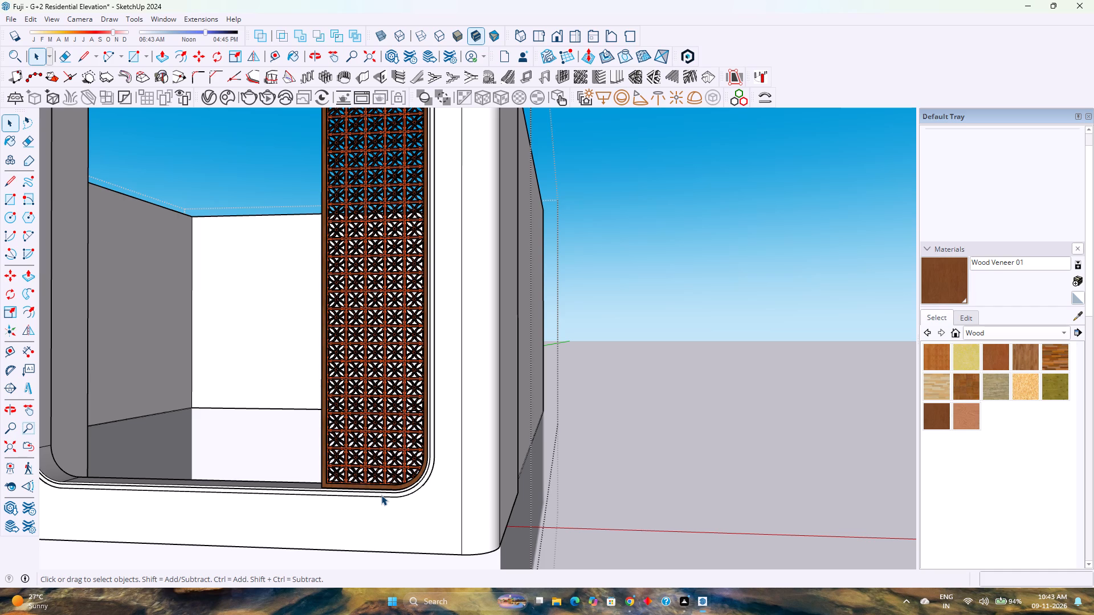
scroll(381, 495, down, 4)
scroll(381, 495, up, 4)
scroll(350, 485, down, 4)
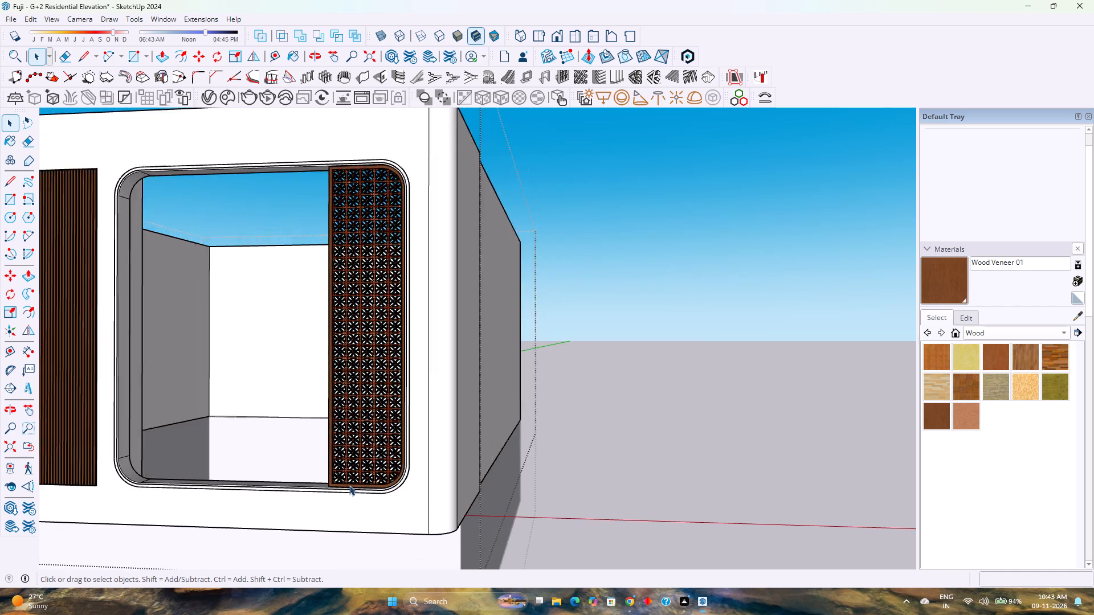
scroll(349, 485, down, 3)
scroll(349, 485, up, 4)
scroll(348, 485, down, 3)
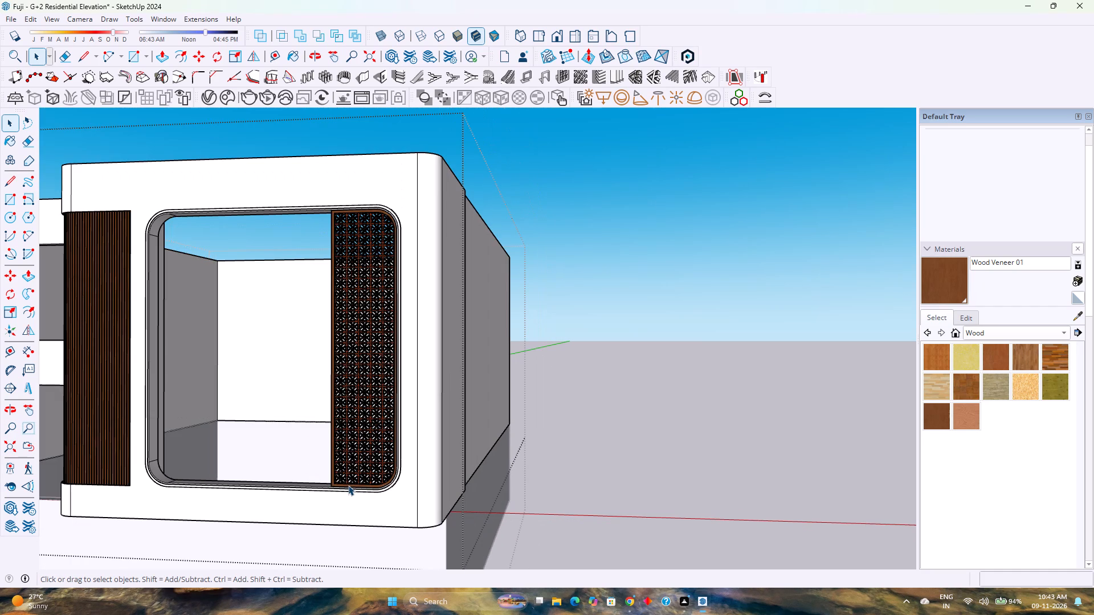
scroll(348, 485, up, 3)
scroll(348, 485, down, 8)
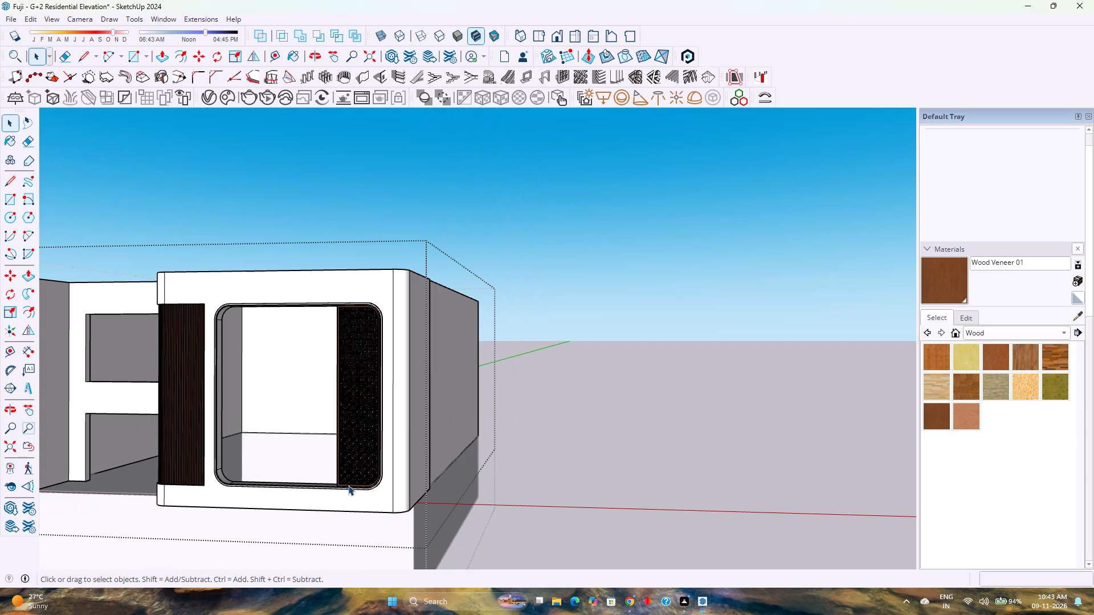
scroll(348, 485, down, 4)
scroll(119, 542, up, 2)
Review the whole front elevation, comparing the recessed window and door openings with the projecting rounded frame.
middle_drag(121, 538, 124, 538)
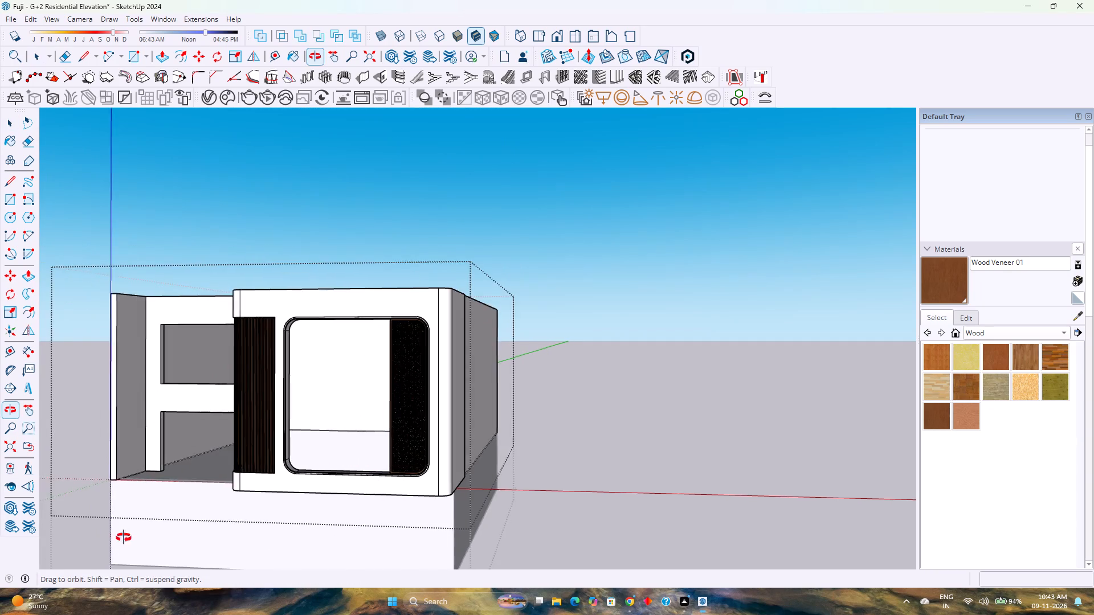
middle_drag(124, 538, 252, 542)
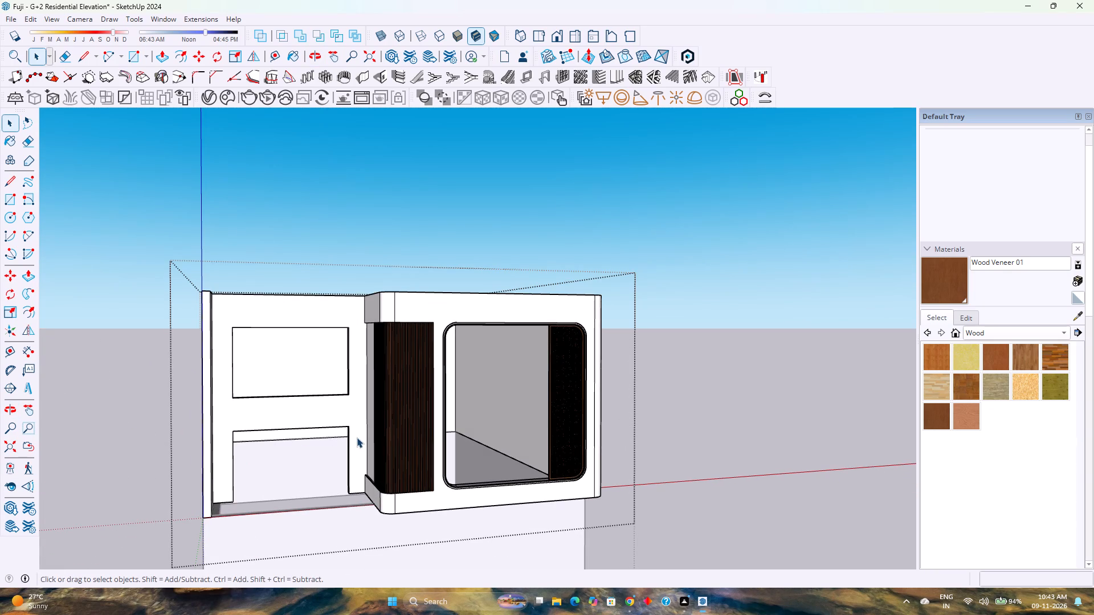
scroll(361, 436, down, 5)
scroll(361, 436, up, 4)
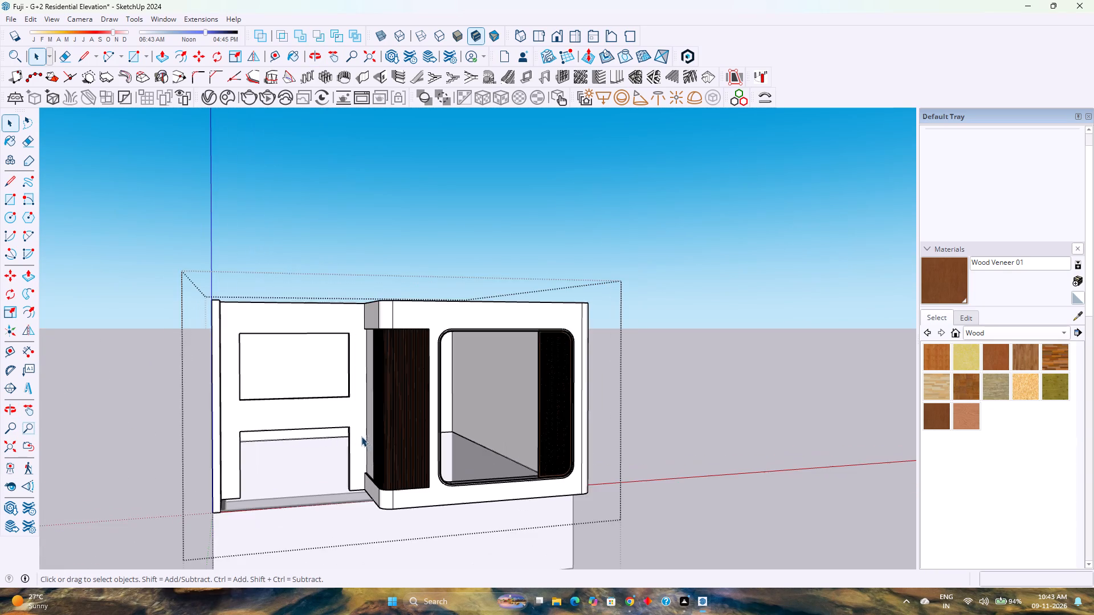
scroll(390, 483, up, 8)
scroll(394, 502, down, 7)
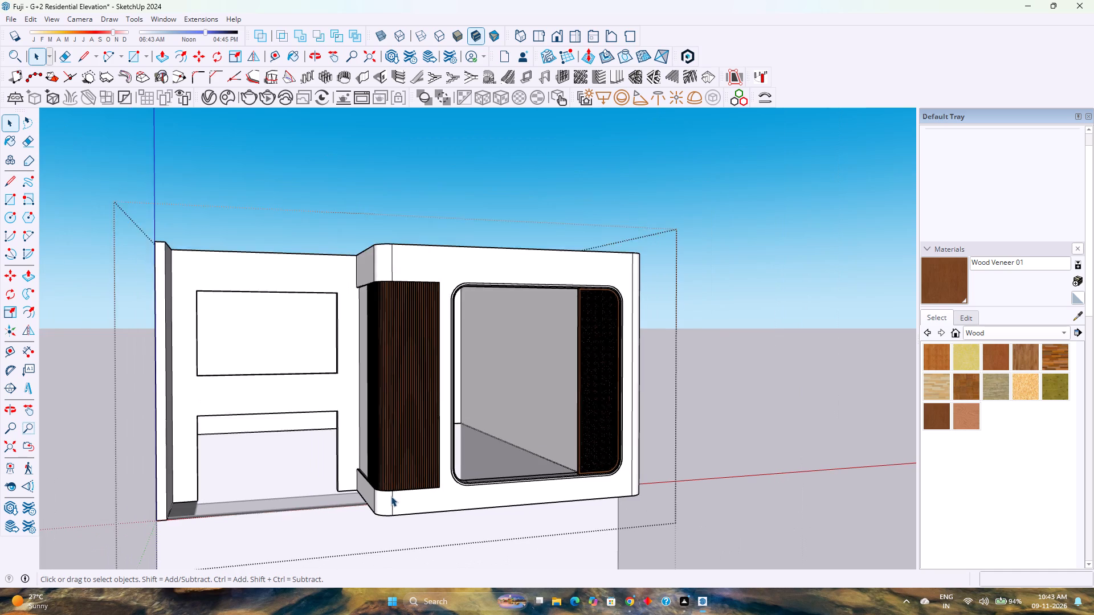
scroll(391, 496, down, 1)
Search 3D Warehouse for "4 sliding door", replacing the previous search term.
click(173, 22)
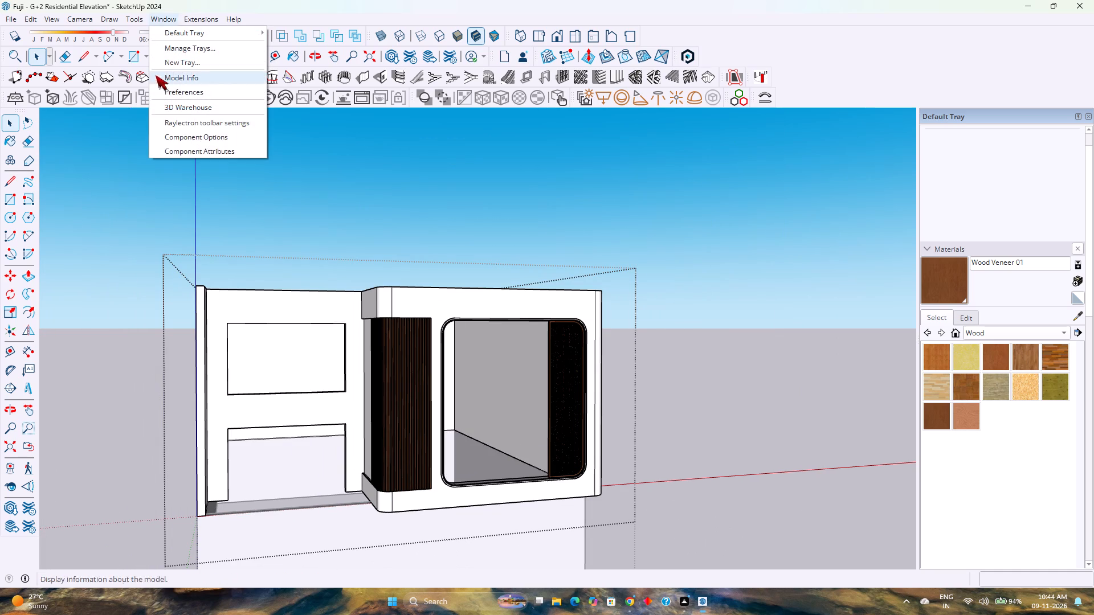
click(181, 105)
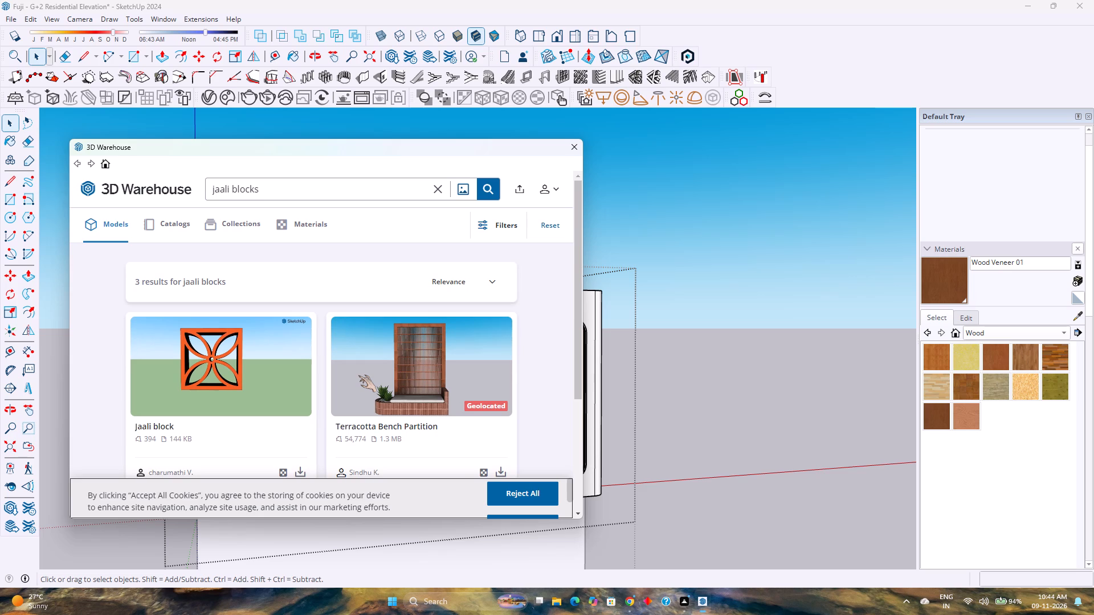
click(434, 191)
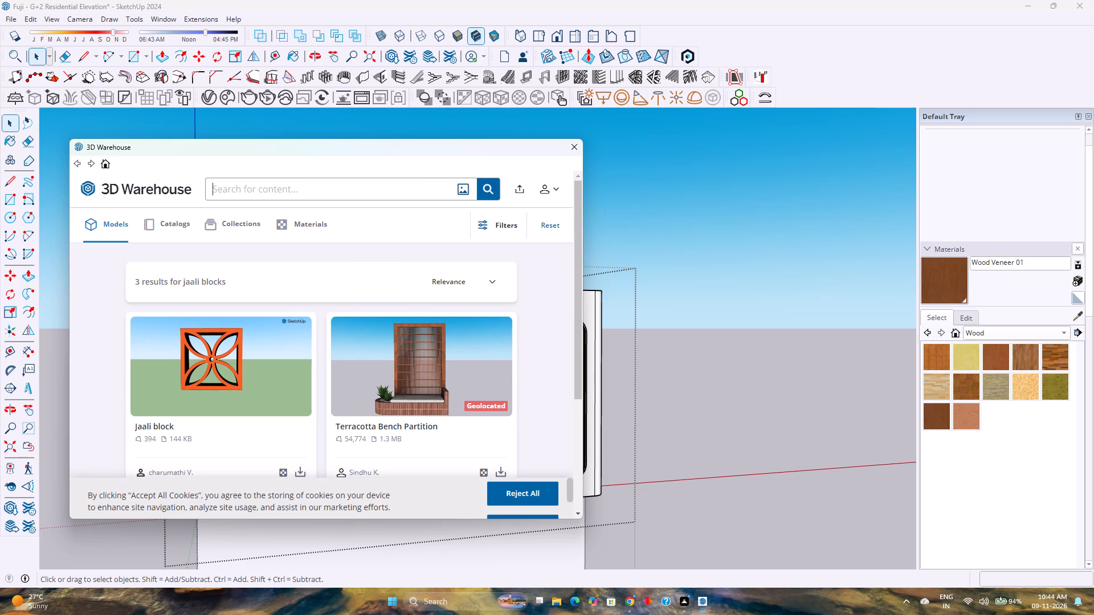
click(410, 191)
text(4 s)
text(li)
text(ding)
key(space)
text(do)
key(o)
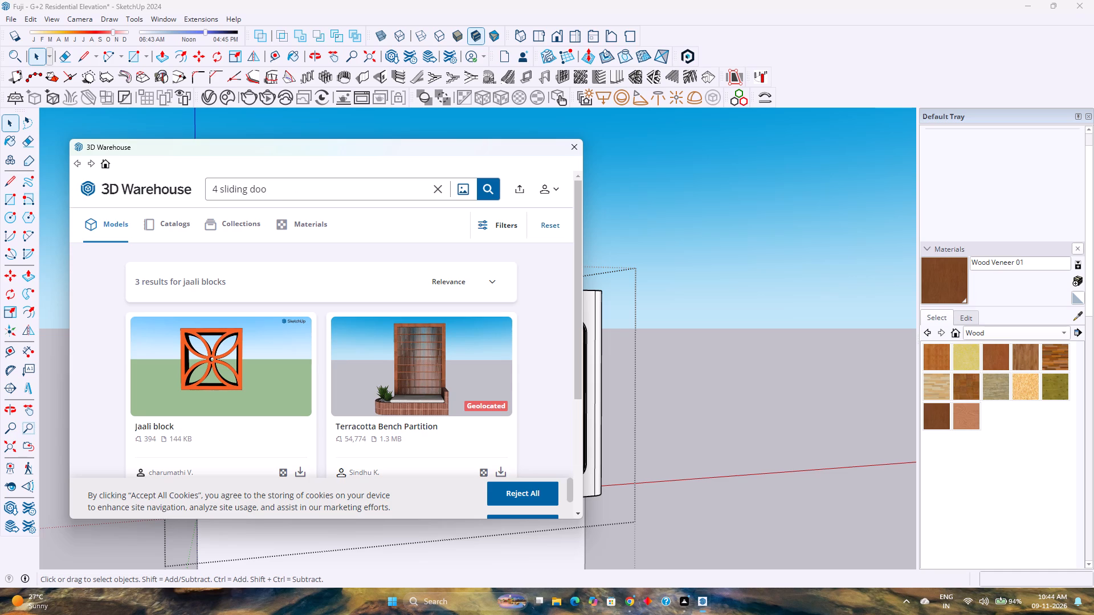
key(r)
key(Return)
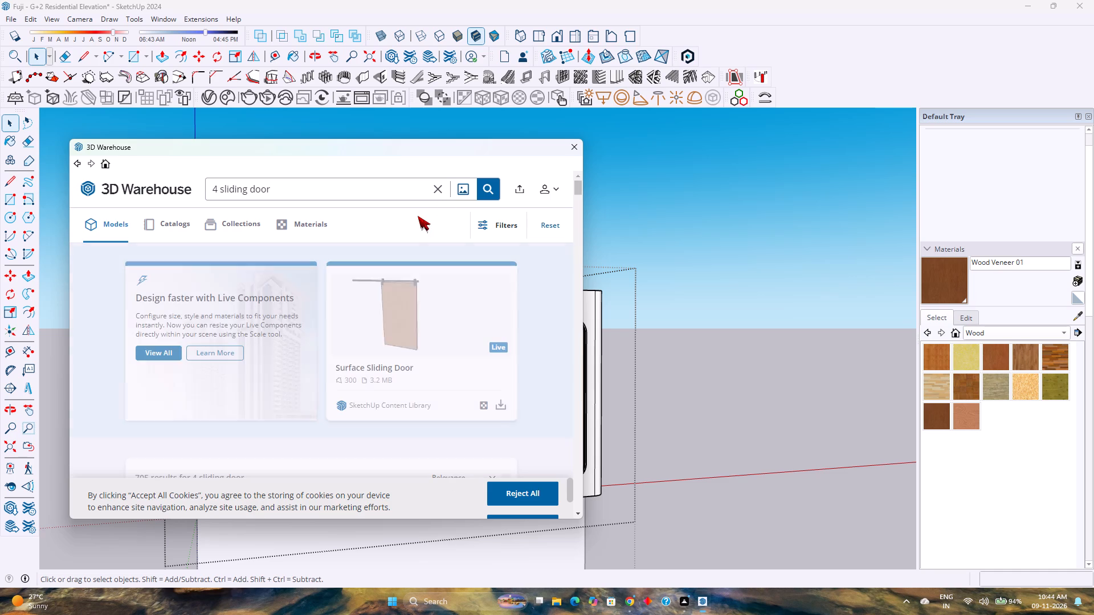
Browse the "4 sliding door" results in 3D Warehouse, comparing four-panel sliding door models for one that suits the facade opening.
scroll(311, 303, down, 4)
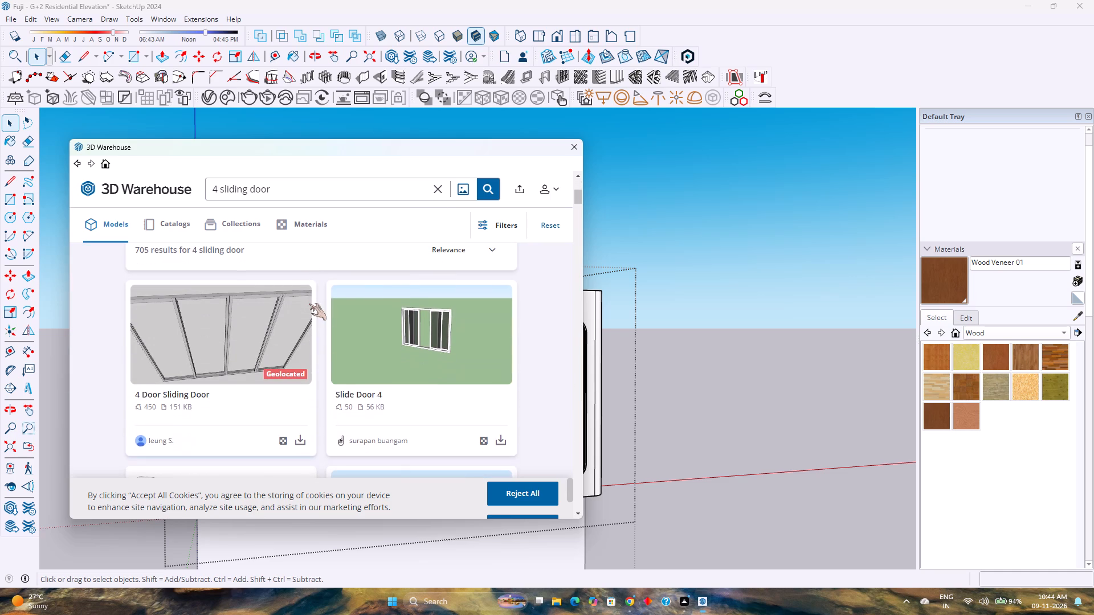
scroll(303, 366, down, 3)
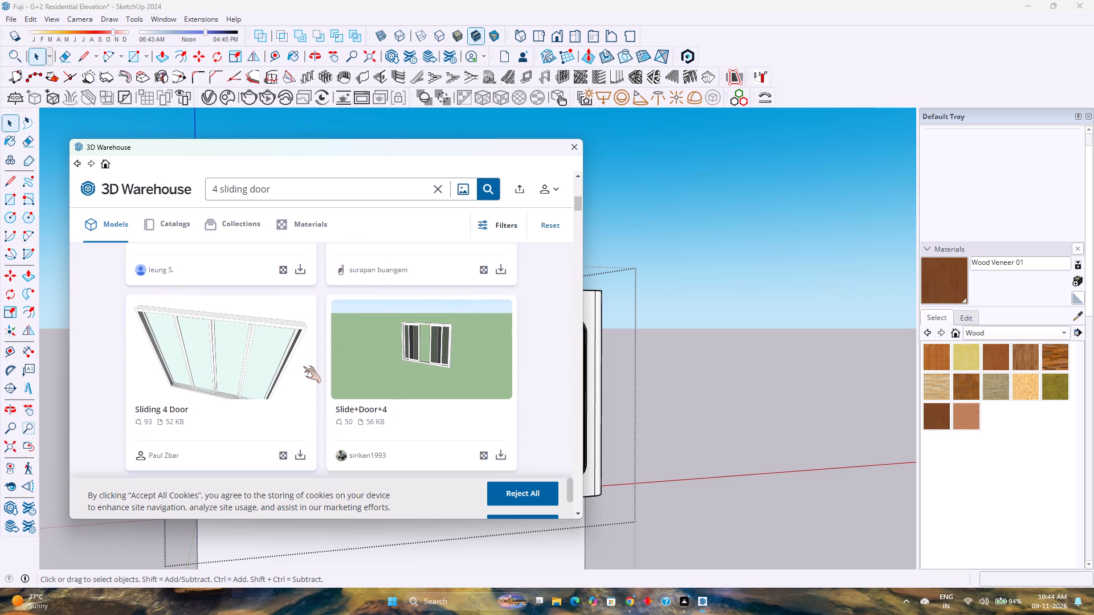
scroll(303, 366, down, 8)
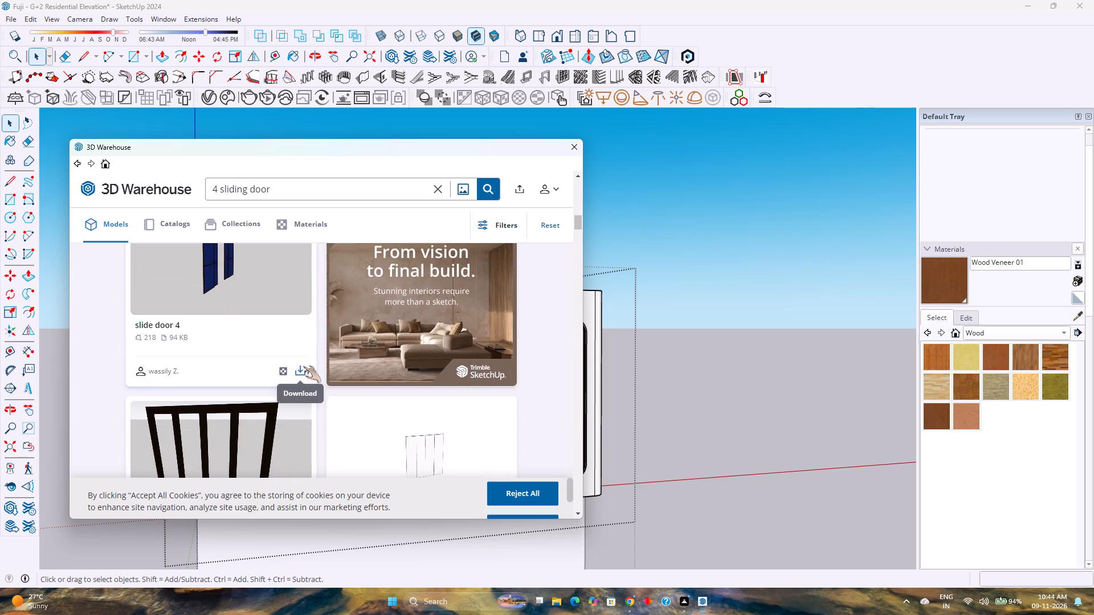
scroll(303, 366, down, 9)
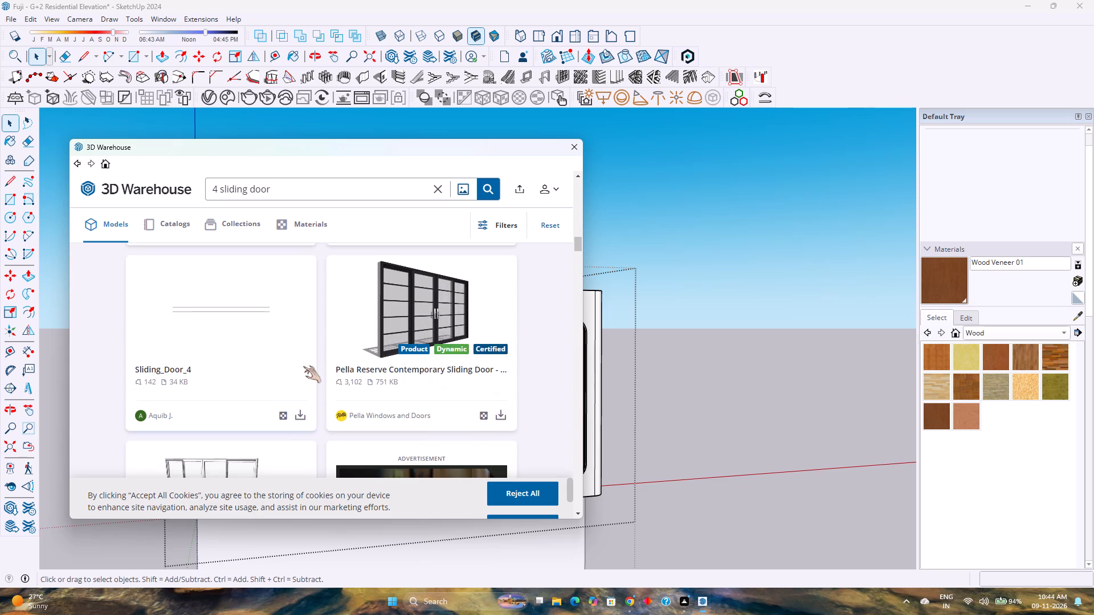
scroll(303, 366, up, 1)
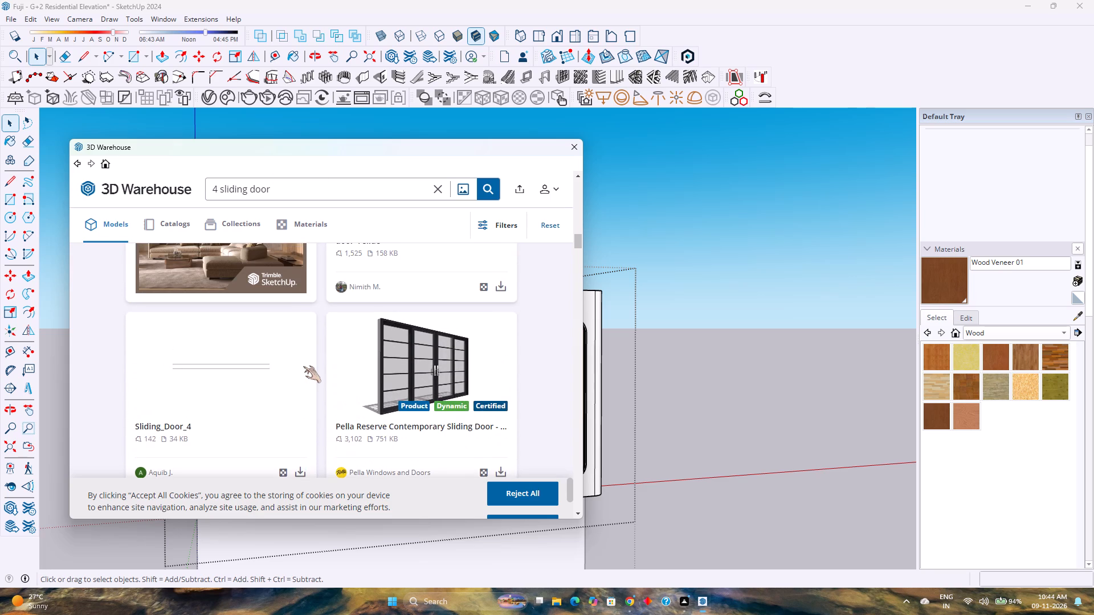
scroll(303, 366, down, 1)
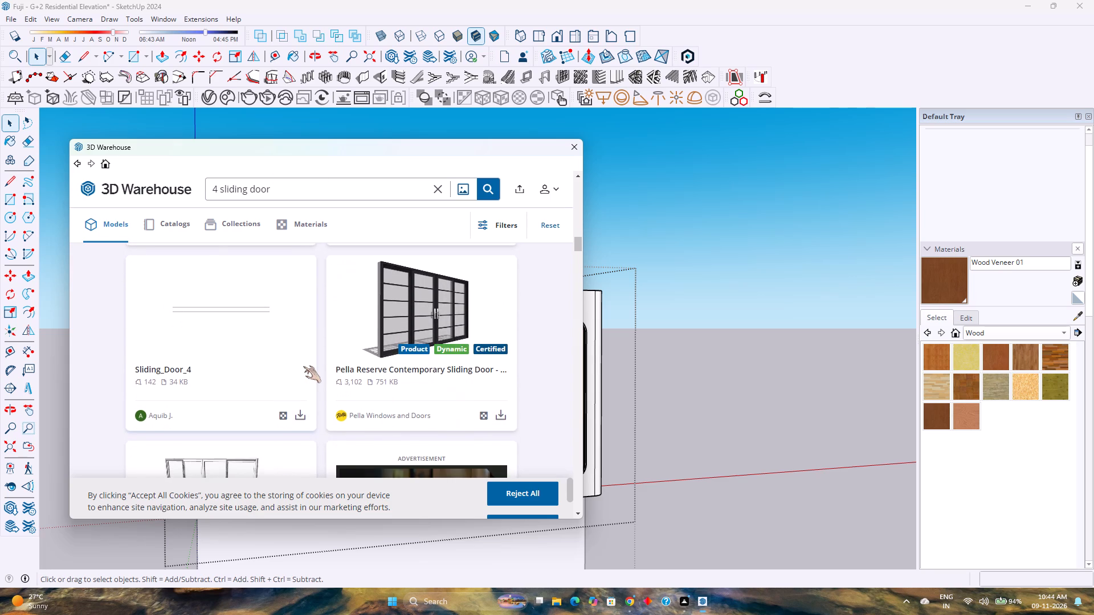
scroll(319, 381, down, 1)
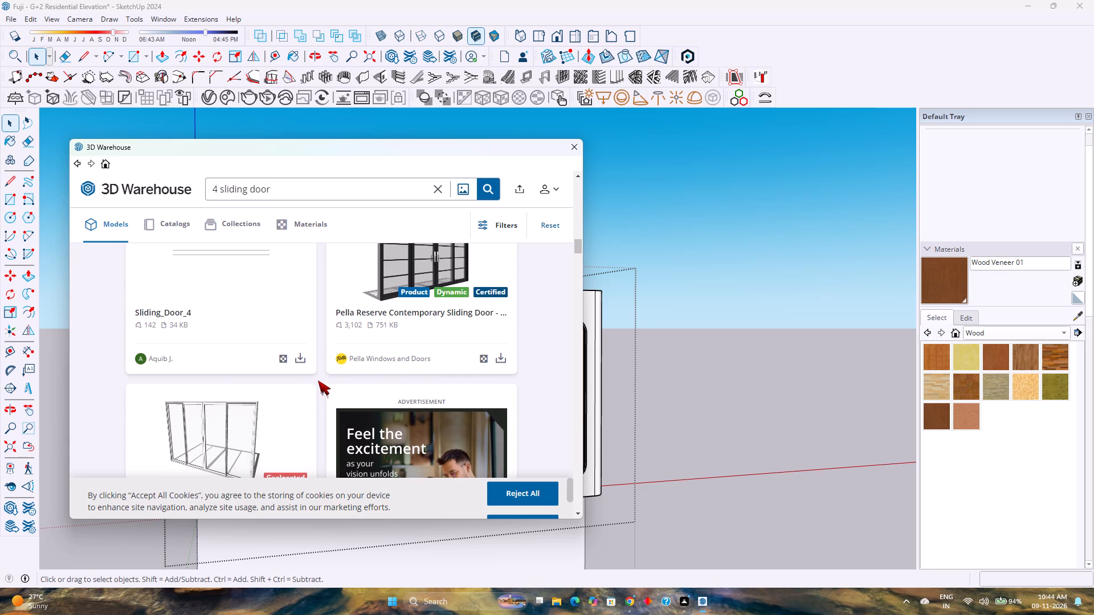
scroll(377, 366, down, 5)
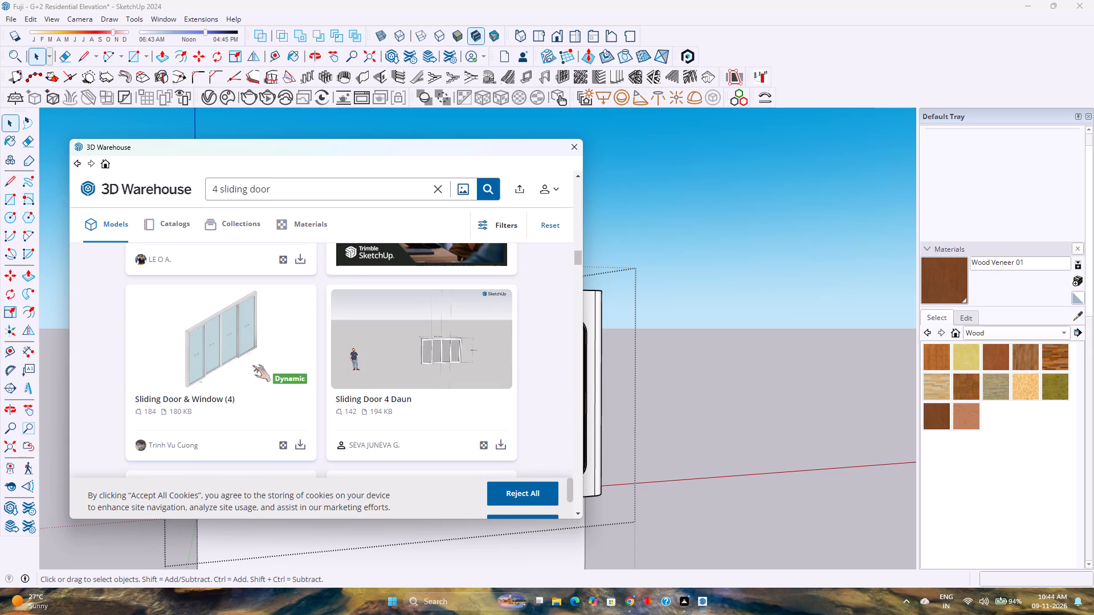
scroll(252, 365, down, 5)
scroll(251, 364, up, 2)
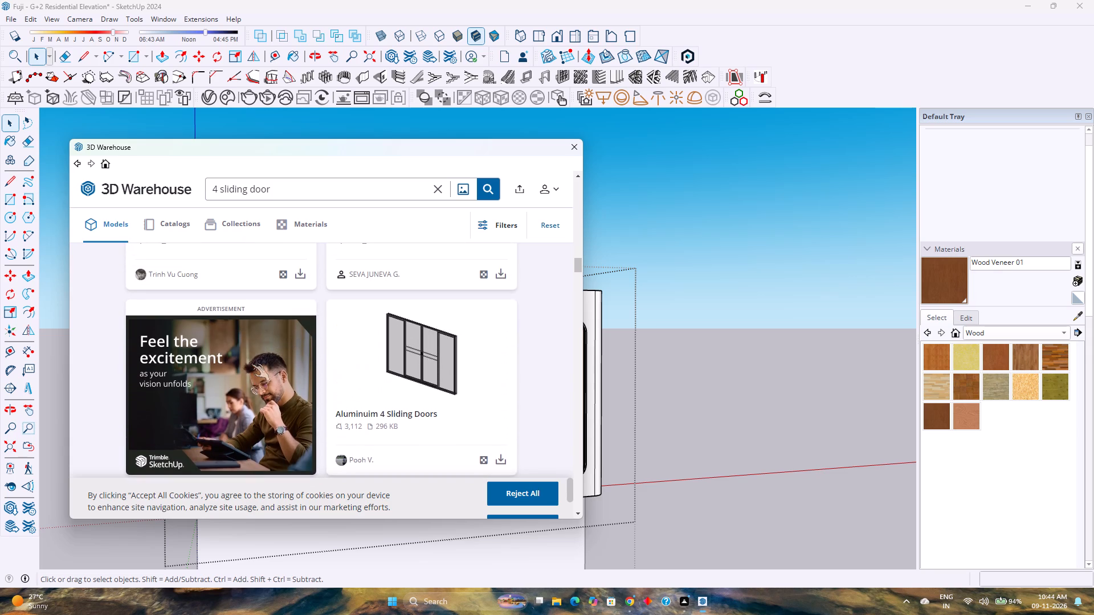
scroll(251, 364, down, 10)
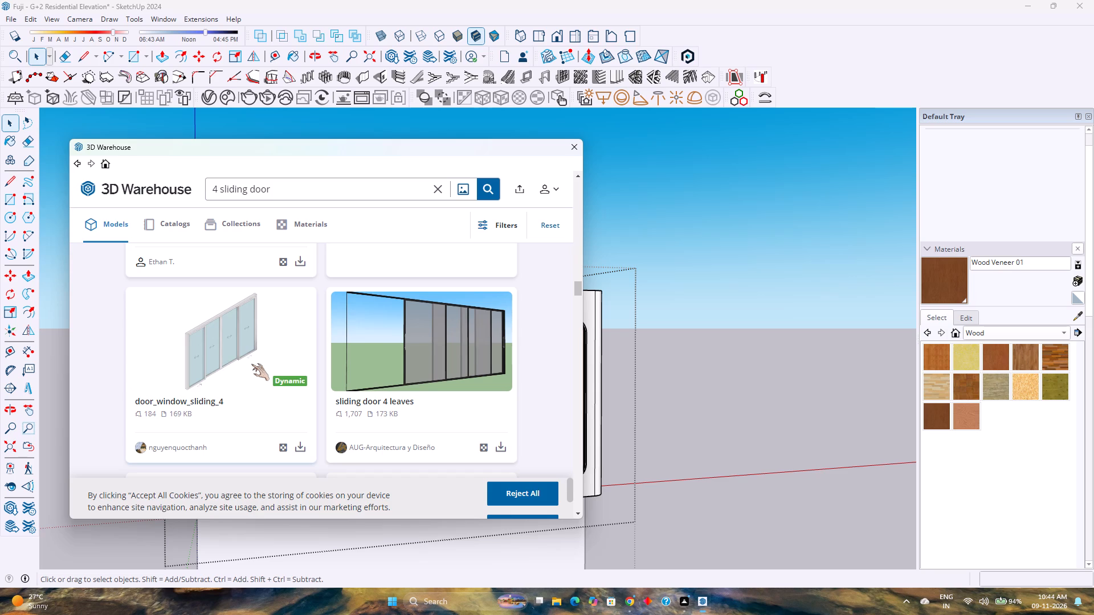
scroll(251, 364, down, 7)
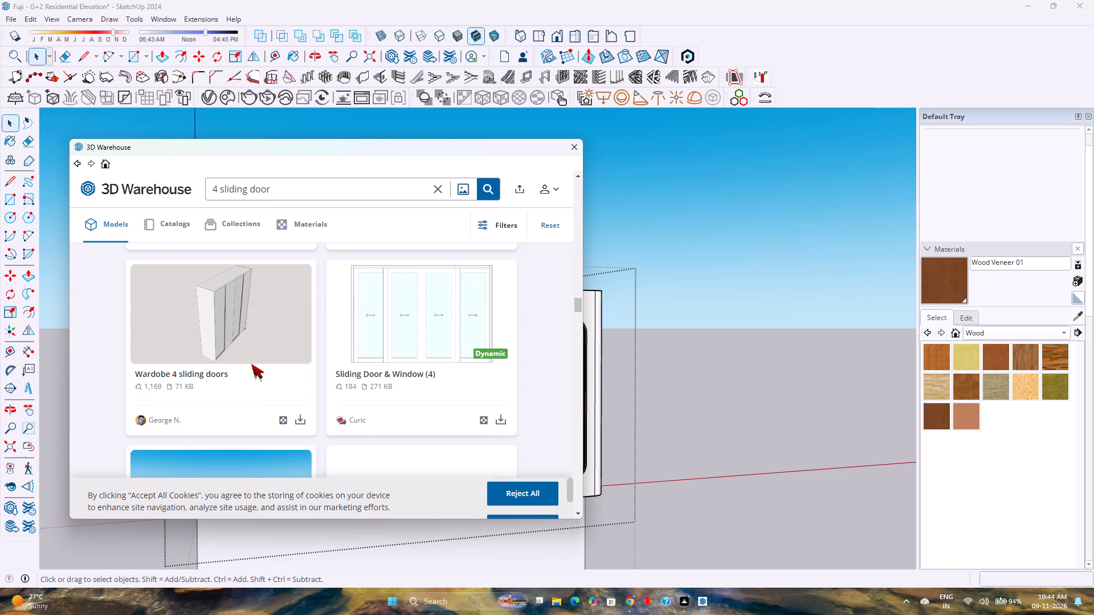
scroll(251, 364, down, 8)
scroll(251, 364, up, 3)
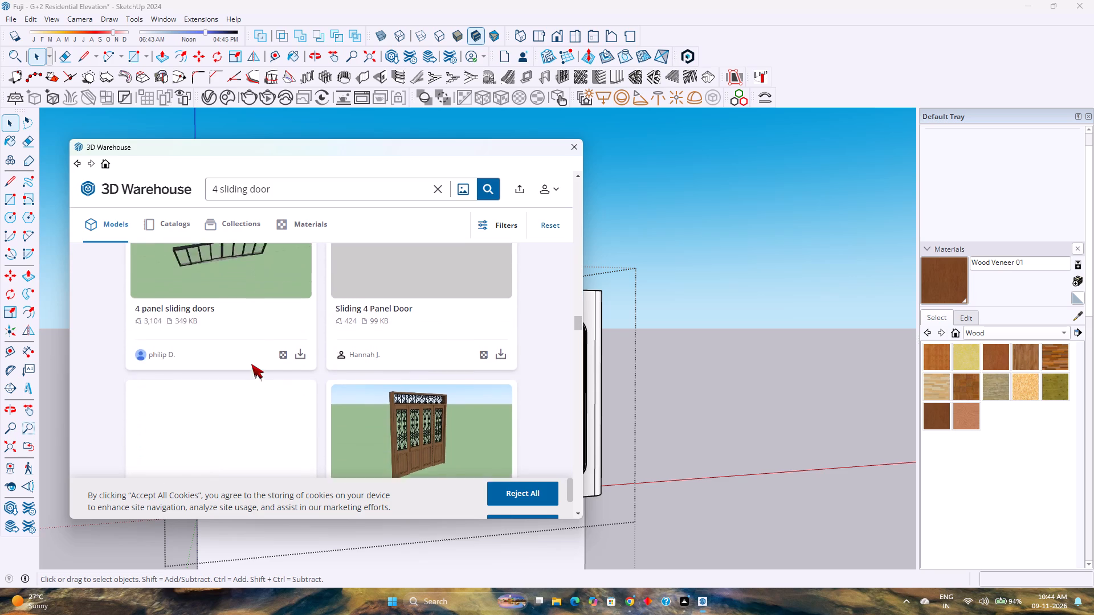
scroll(251, 364, down, 2)
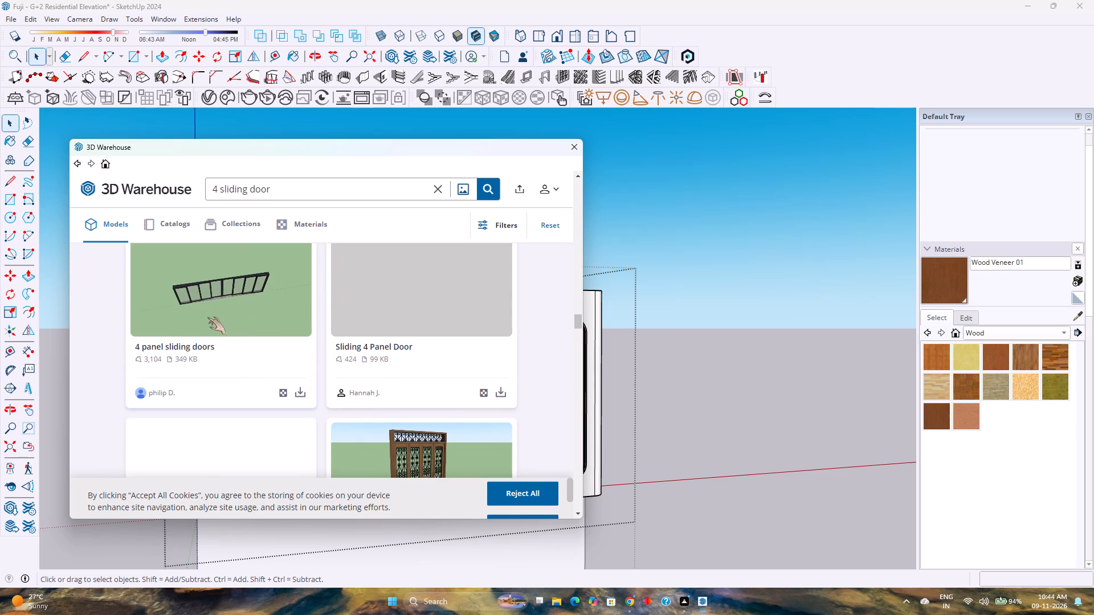
scroll(209, 317, down, 3)
scroll(234, 366, down, 5)
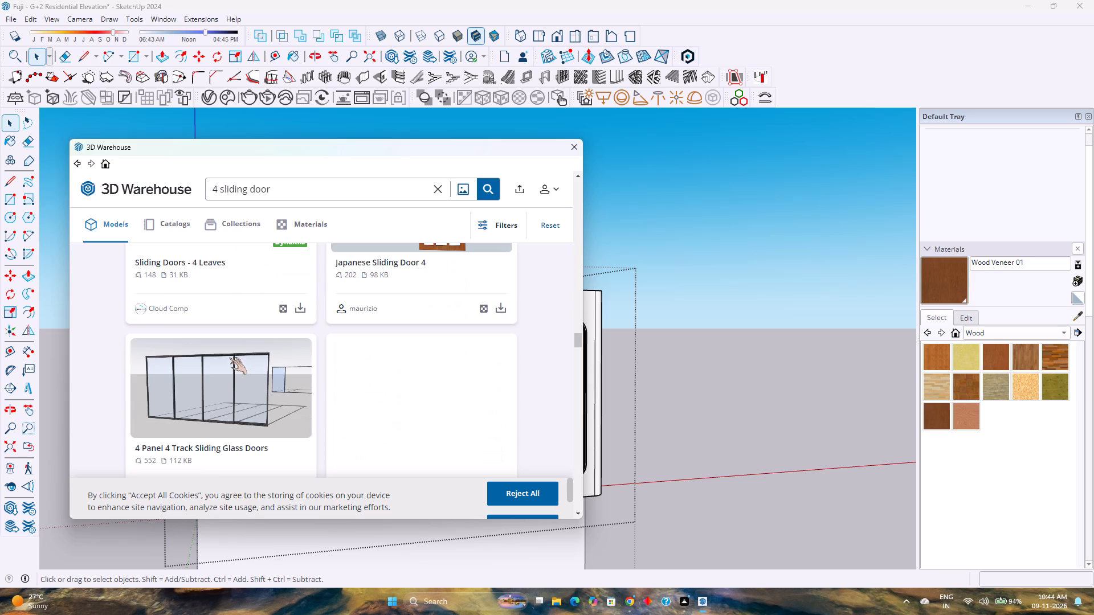
scroll(229, 358, down, 4)
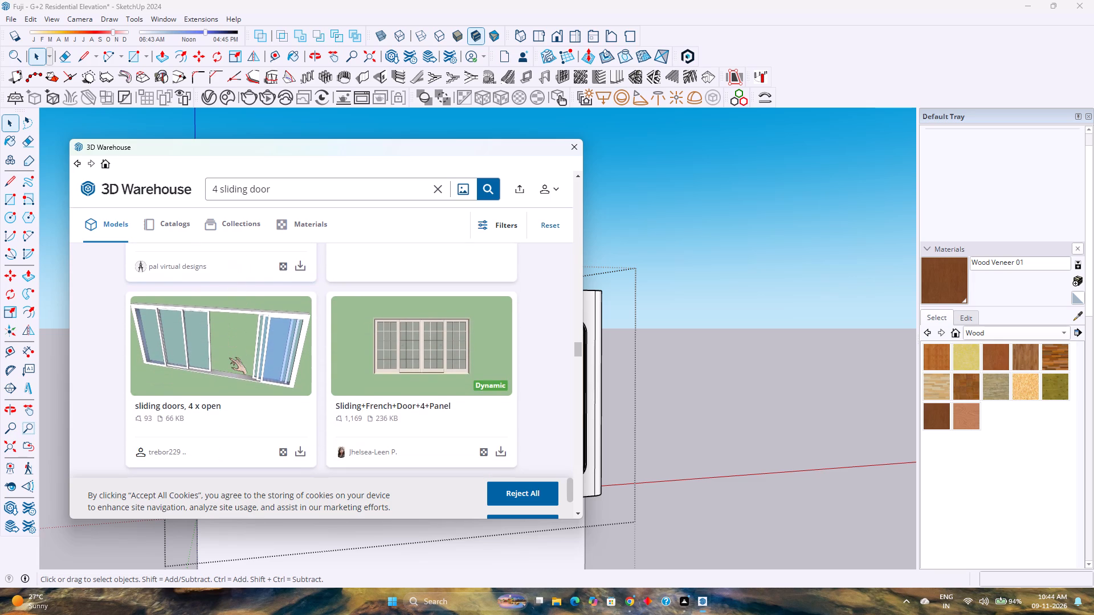
scroll(229, 358, up, 1)
scroll(229, 358, down, 2)
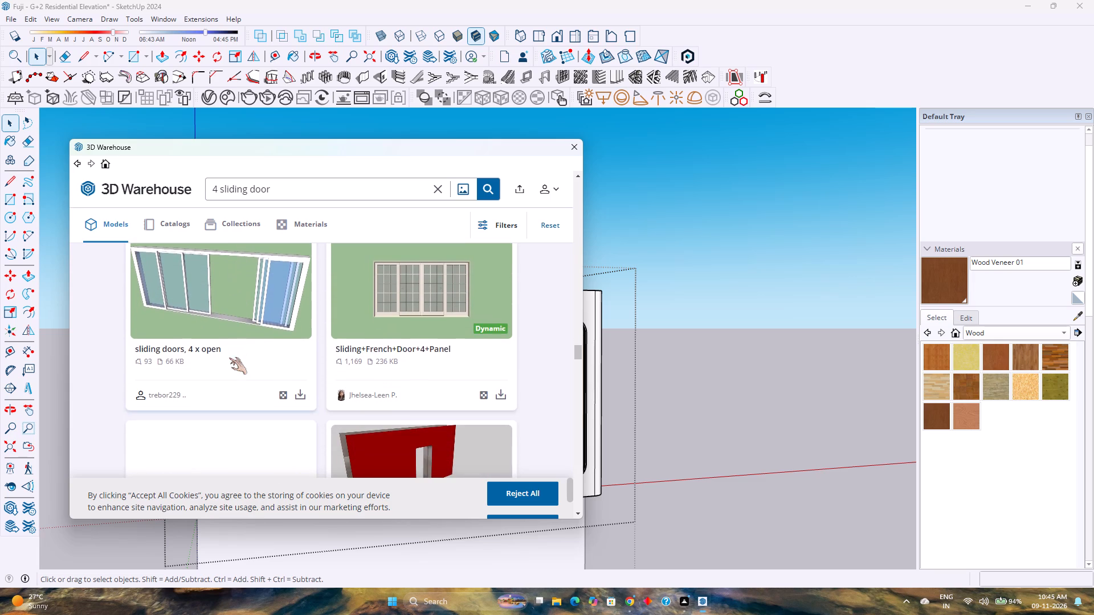
scroll(229, 358, down, 9)
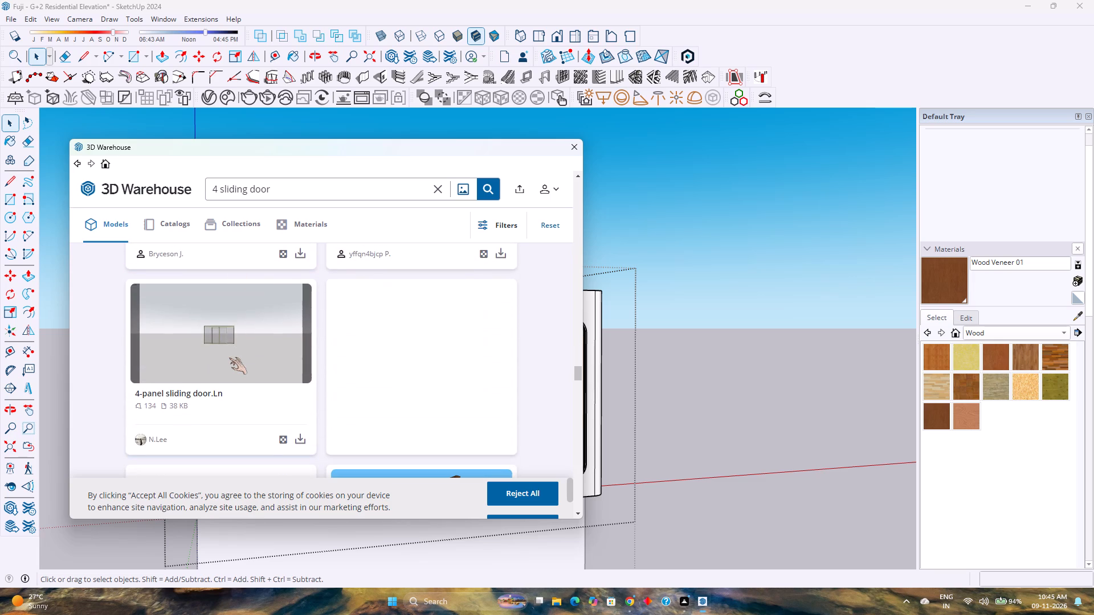
scroll(228, 350, down, 2)
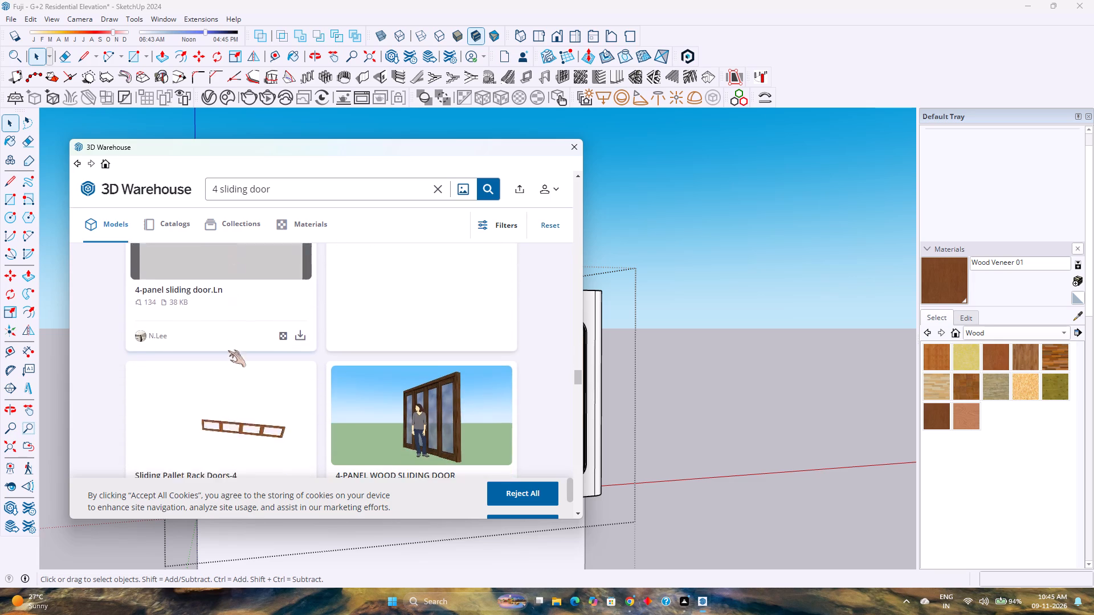
scroll(228, 350, down, 4)
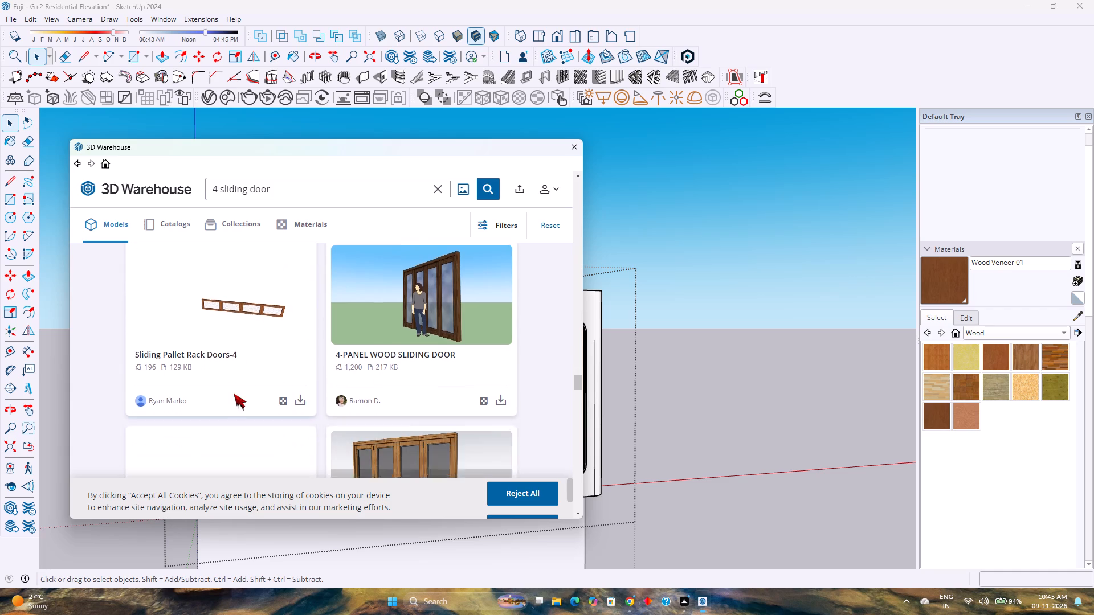
scroll(234, 393, down, 4)
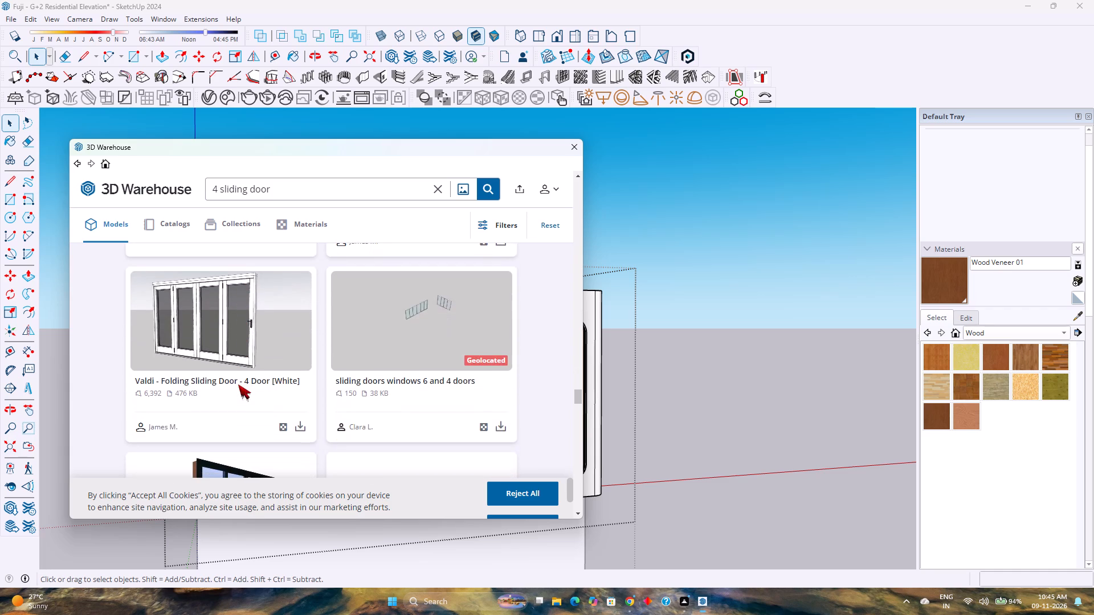
scroll(239, 382, down, 8)
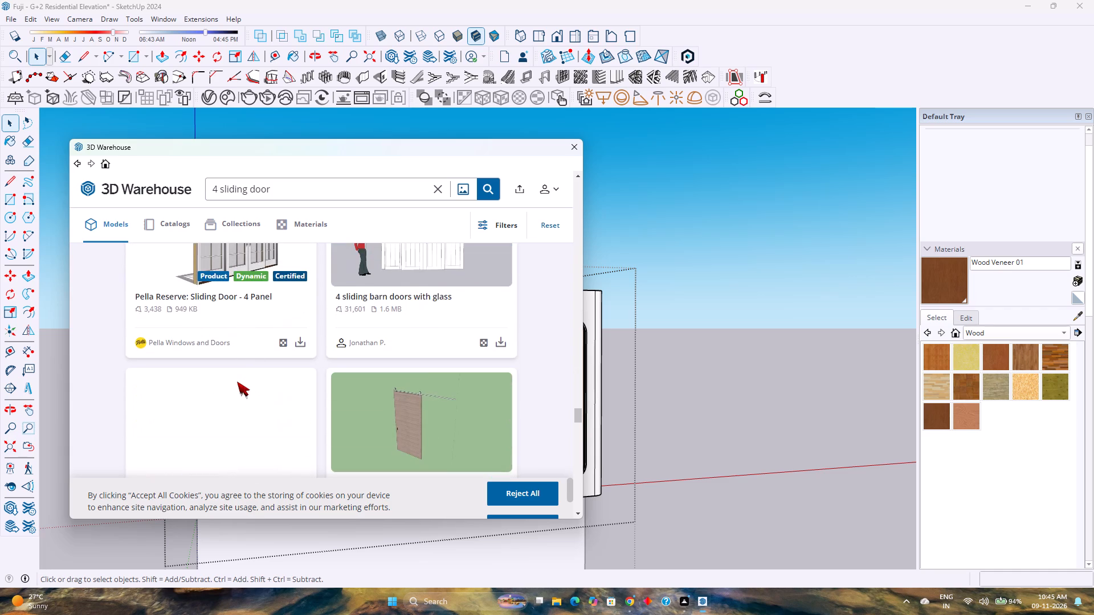
scroll(237, 382, down, 5)
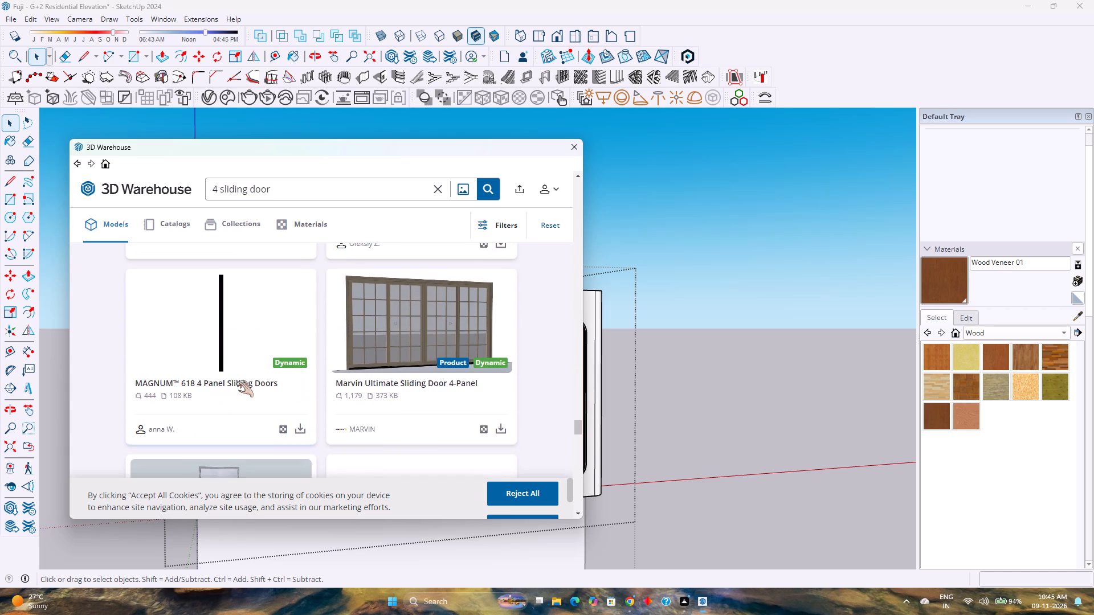
scroll(236, 379, down, 5)
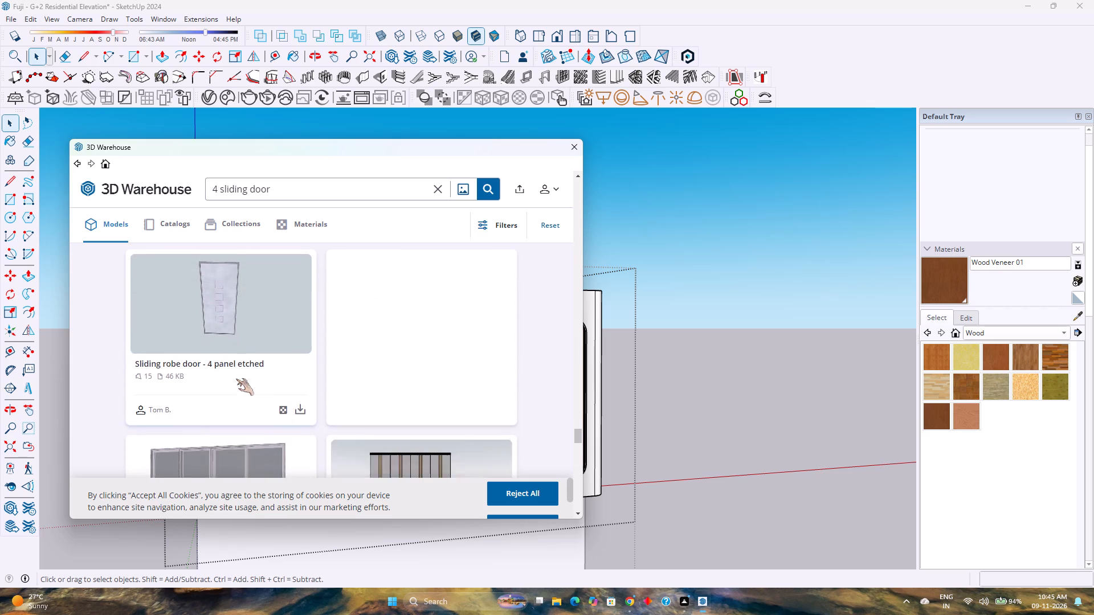
scroll(236, 379, down, 5)
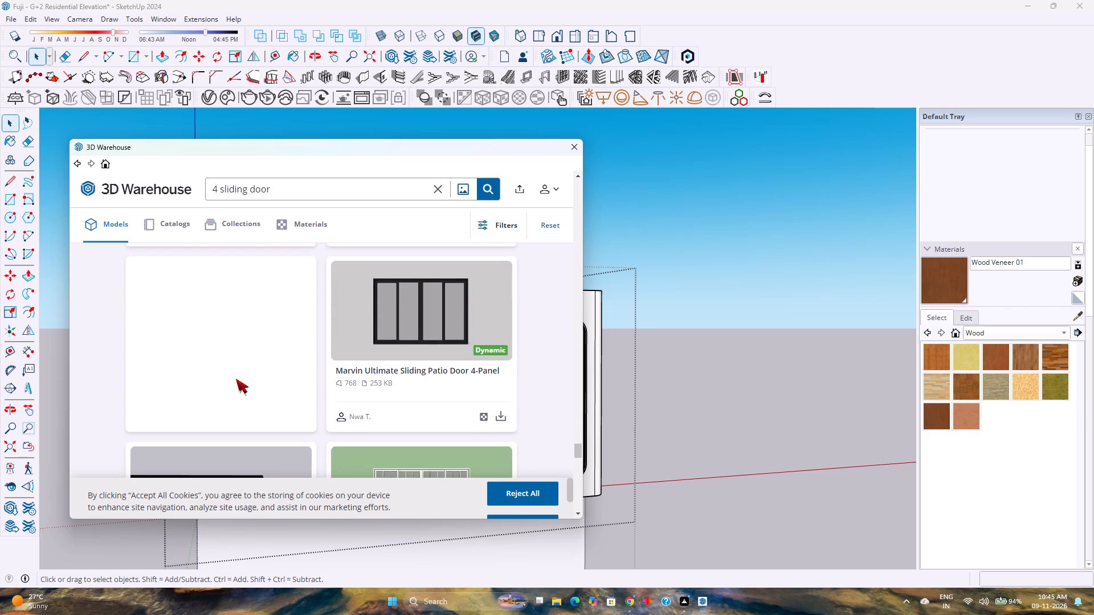
scroll(236, 379, down, 10)
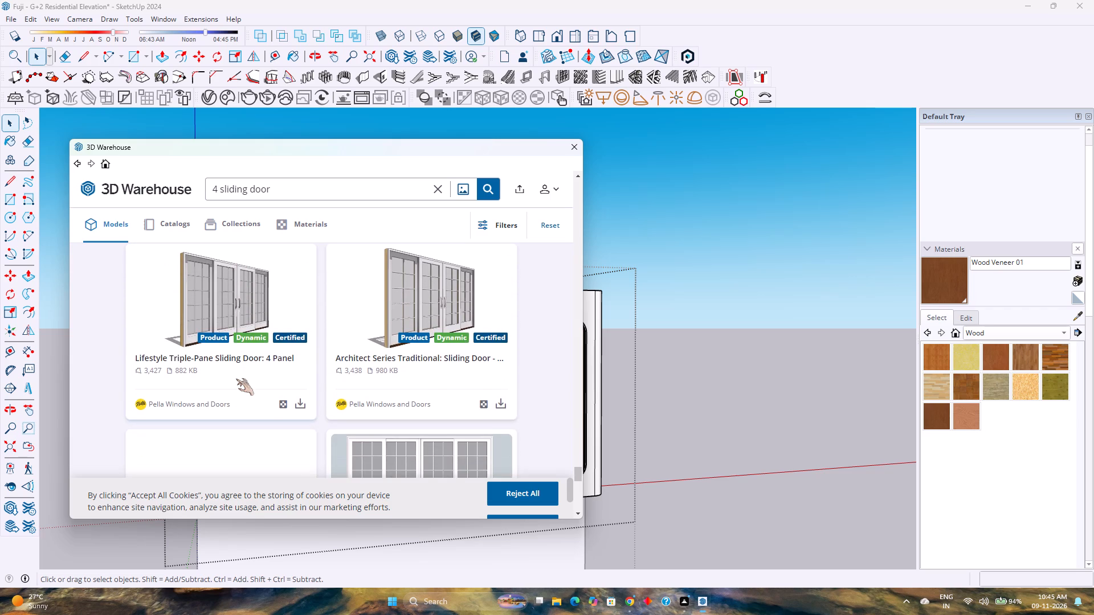
scroll(236, 379, down, 4)
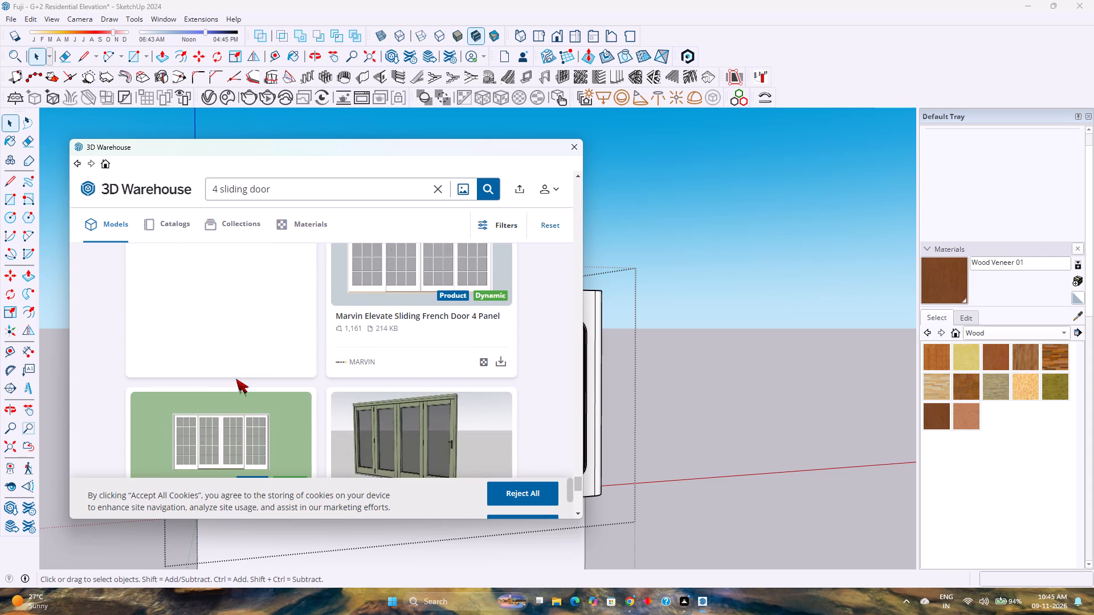
scroll(236, 379, down, 6)
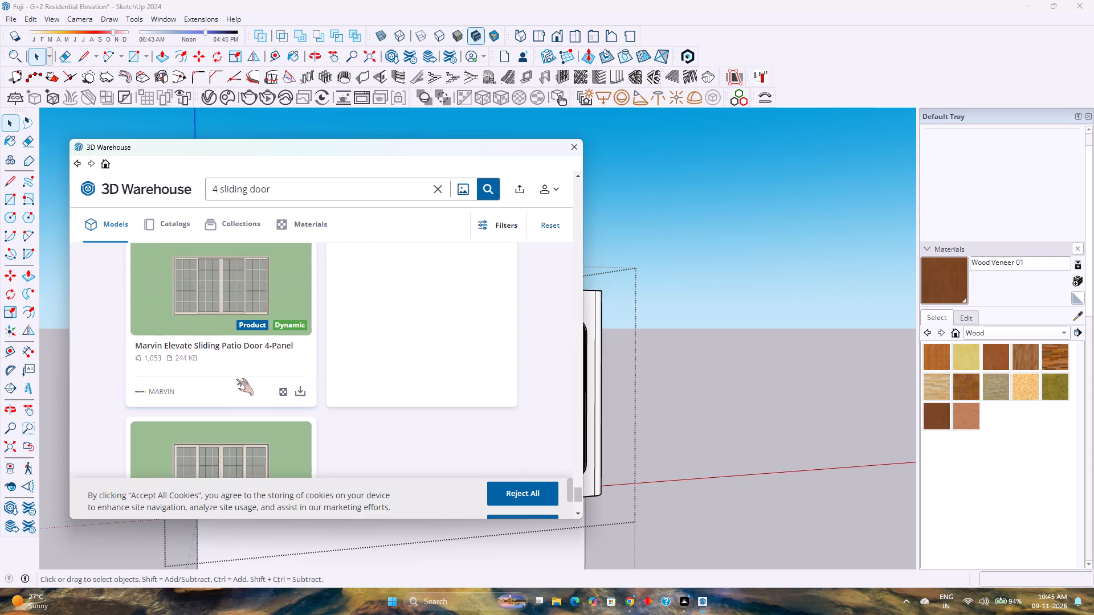
scroll(236, 379, down, 8)
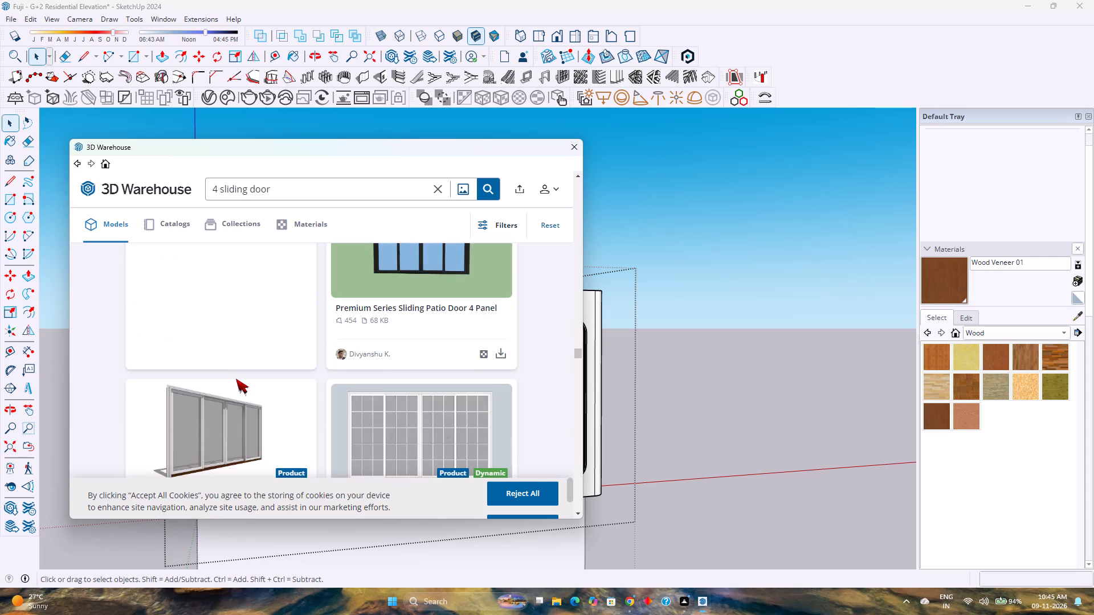
scroll(236, 379, down, 4)
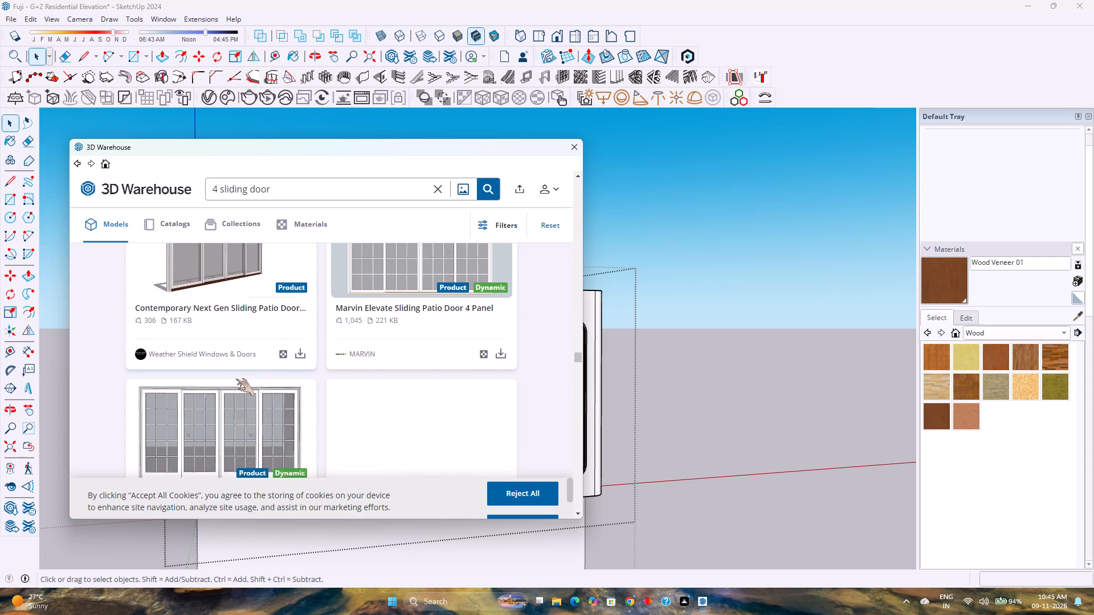
scroll(236, 379, down, 4)
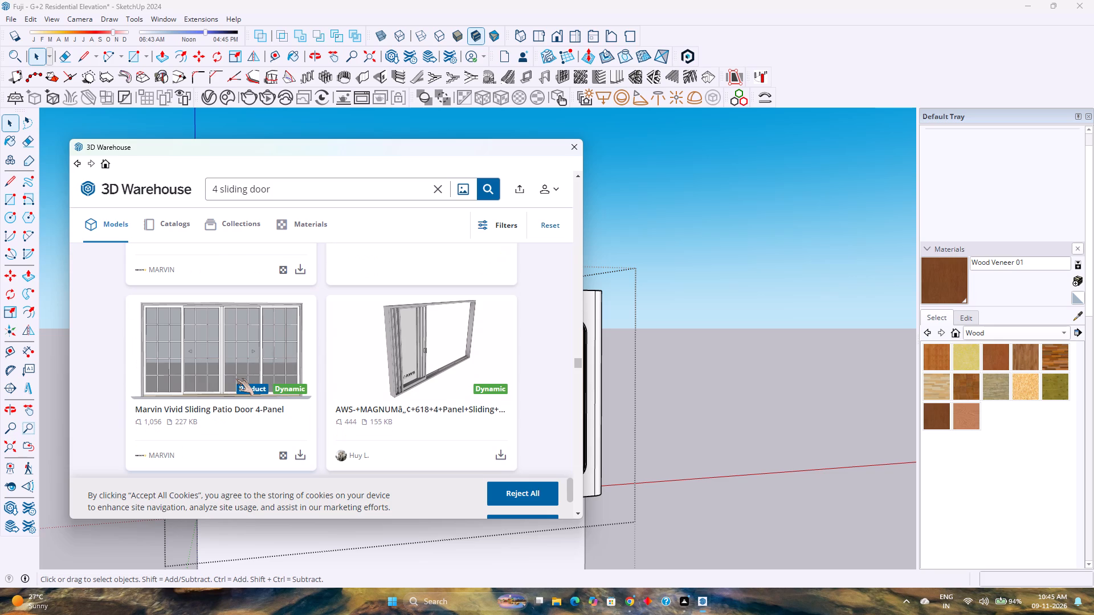
scroll(236, 379, down, 1)
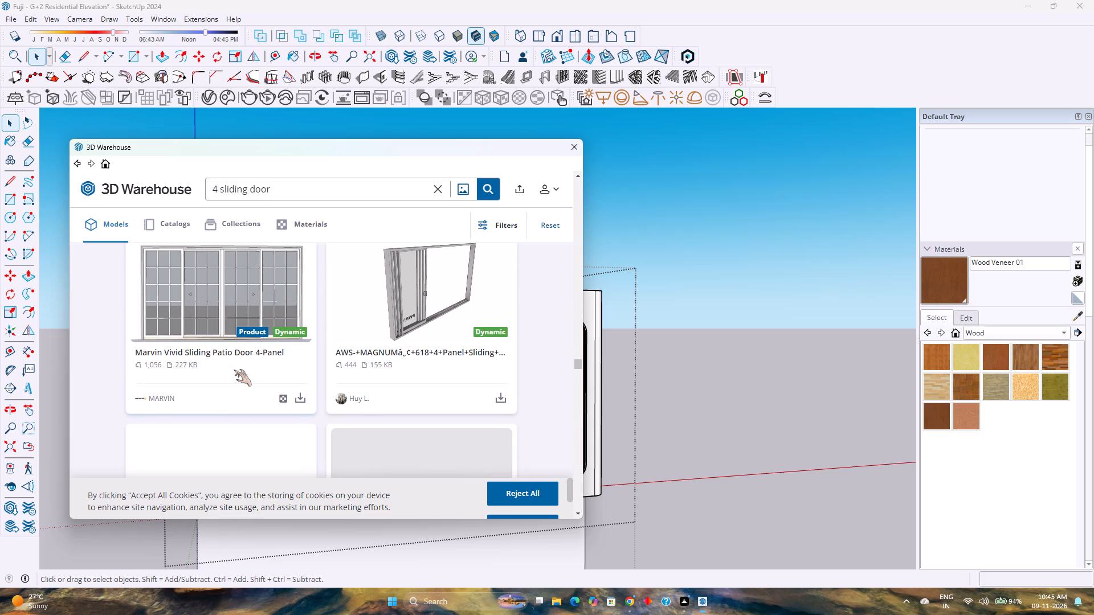
scroll(231, 370, down, 3)
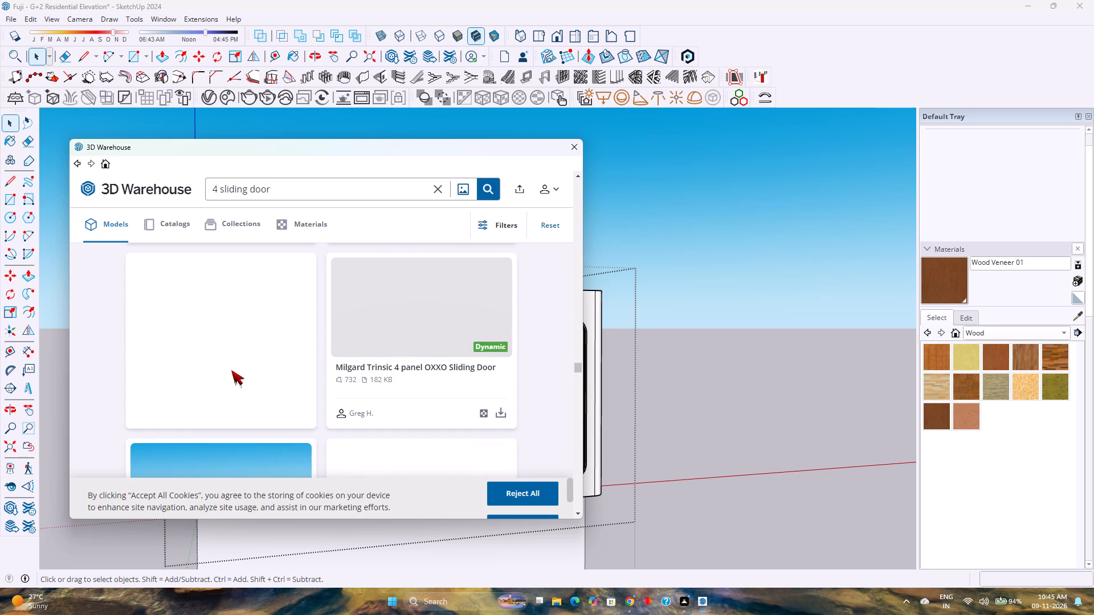
scroll(231, 370, down, 2)
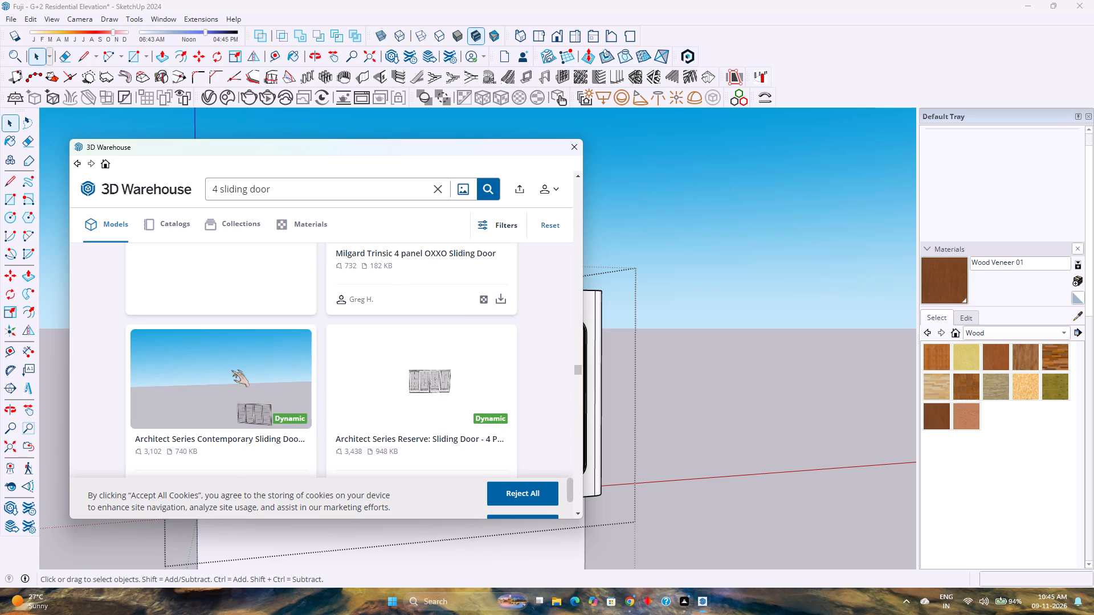
scroll(275, 406, down, 4)
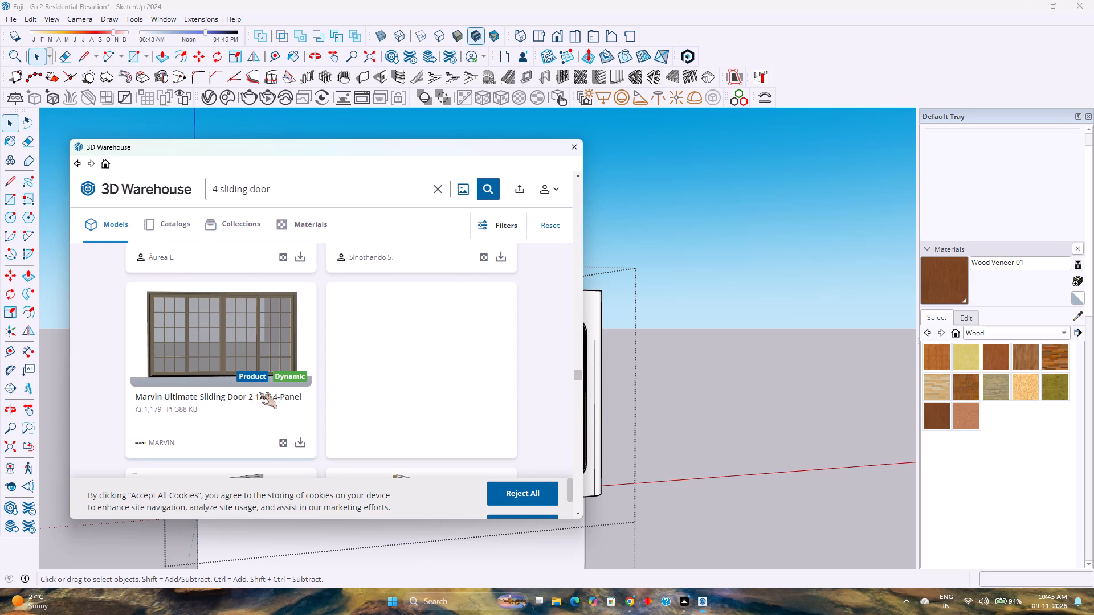
scroll(259, 392, down, 3)
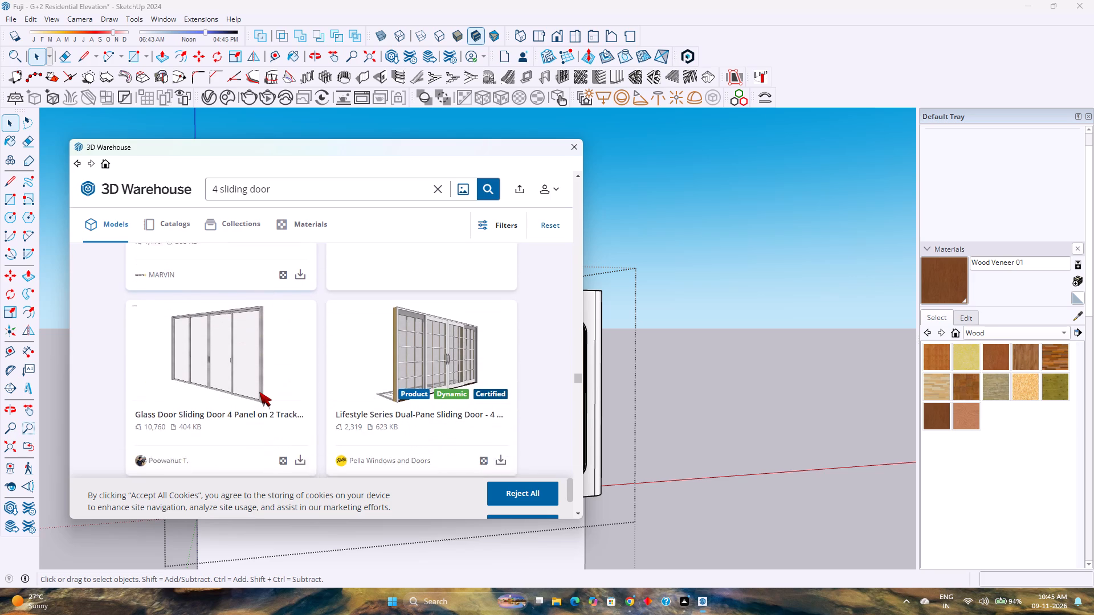
Download the "Glass Door Sliding Door 4 Panel on 2 Track..." model and place it at the lower facade opening's bottom corner.
scroll(259, 392, down, 1)
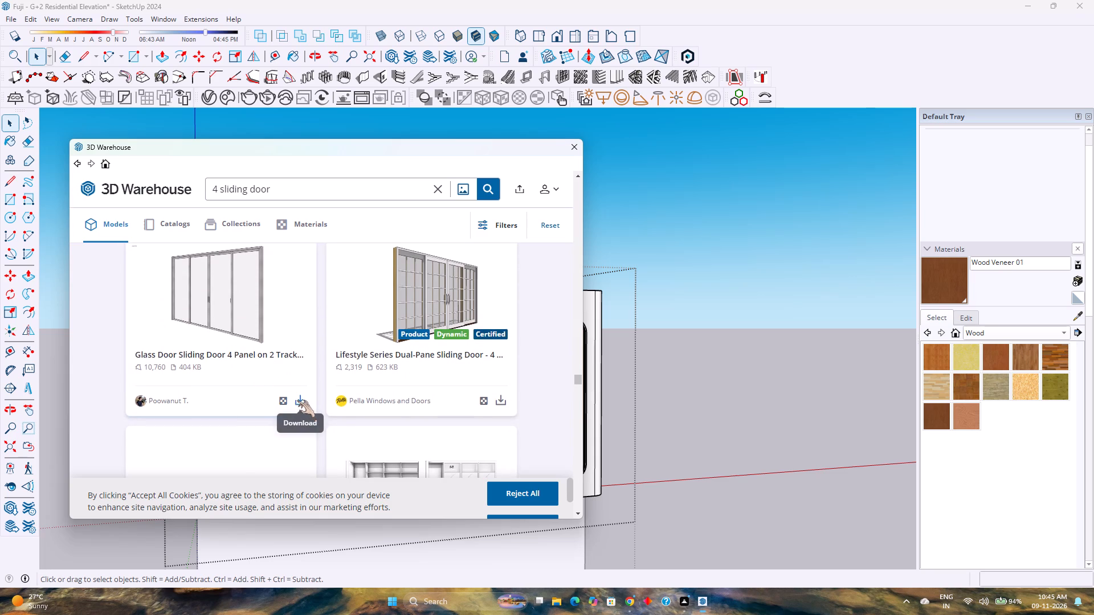
click(297, 400)
click(290, 340)
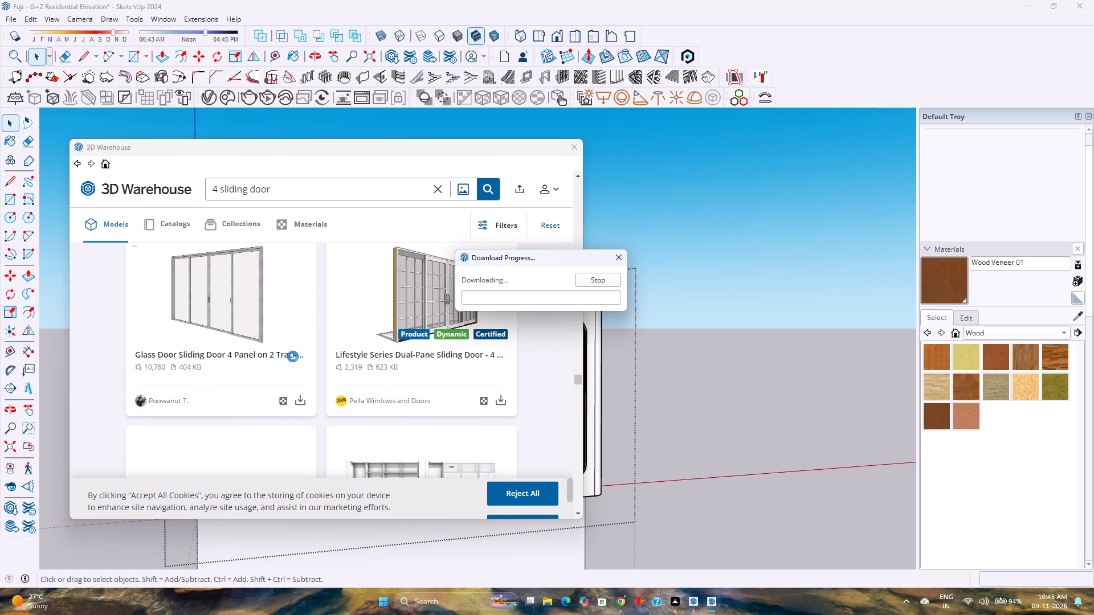
scroll(293, 356, down, 3)
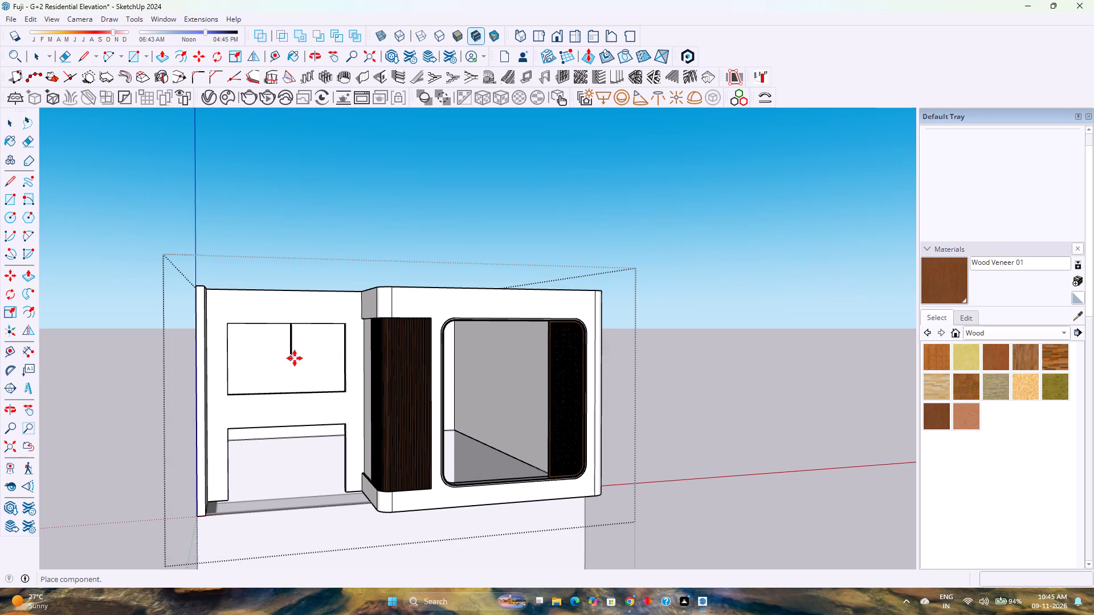
scroll(231, 483, up, 11)
scroll(222, 517, down, 4)
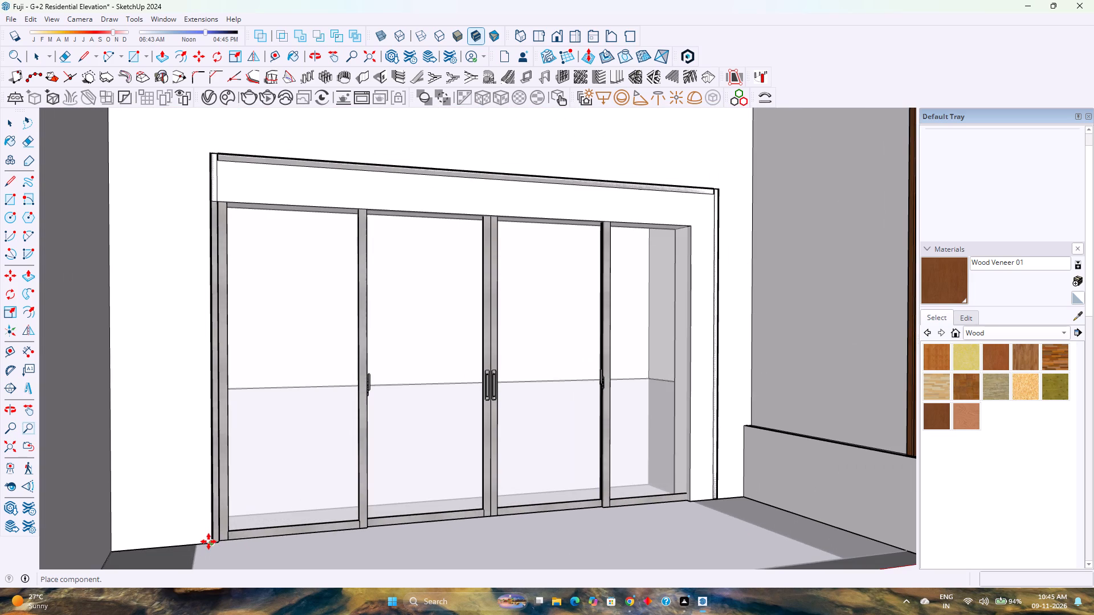
click(209, 542)
scroll(209, 542, down, 4)
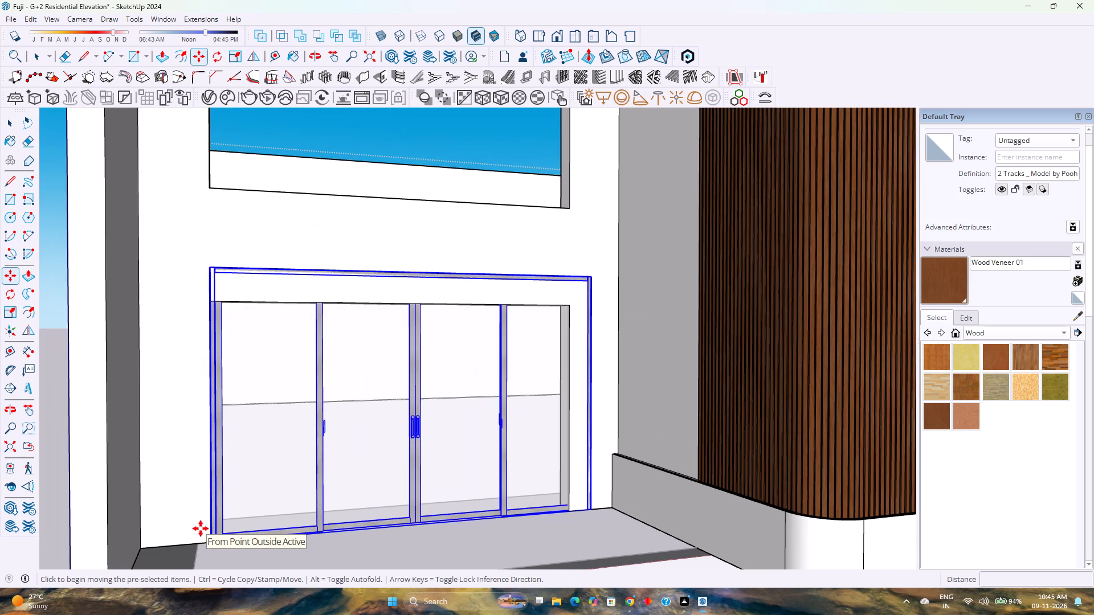
Scale the sliding door's width by about 0.93 so its side meets the lower opening's edge.
key(s)
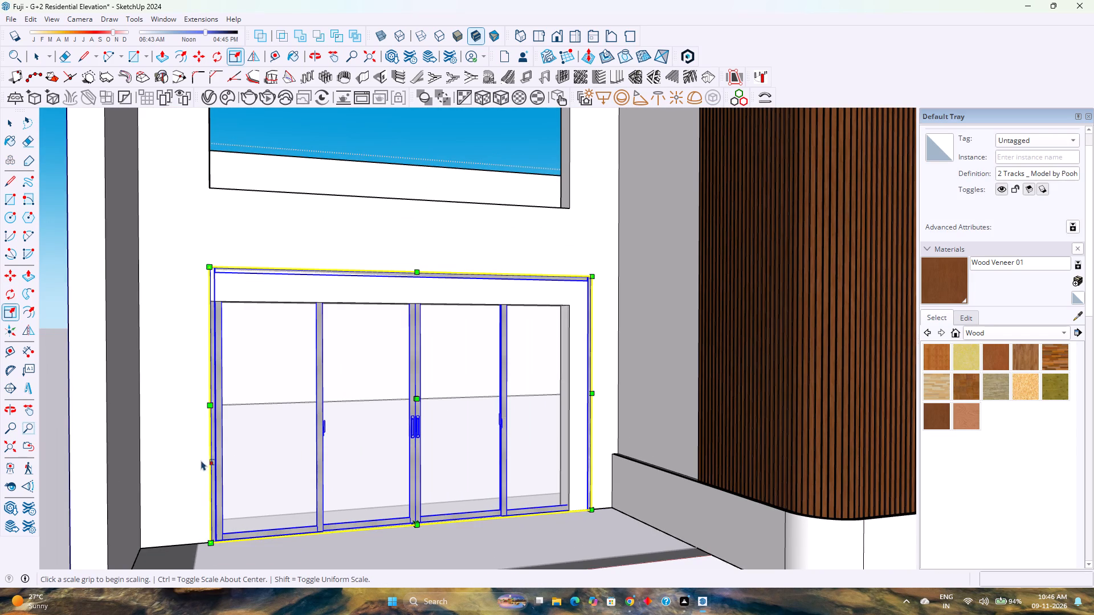
scroll(591, 407, up, 6)
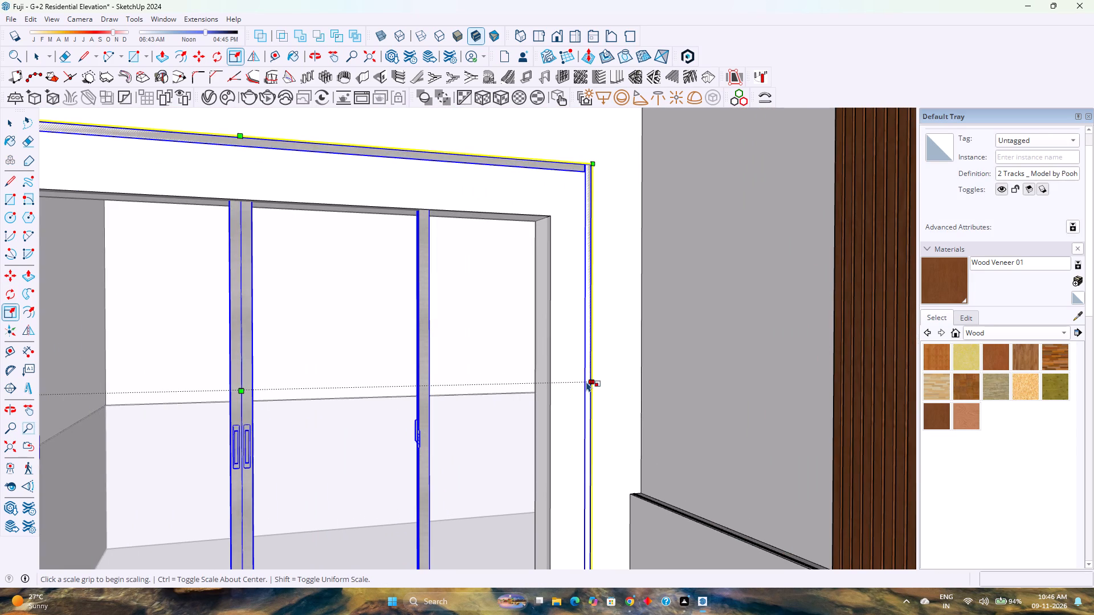
click(586, 382)
click(550, 387)
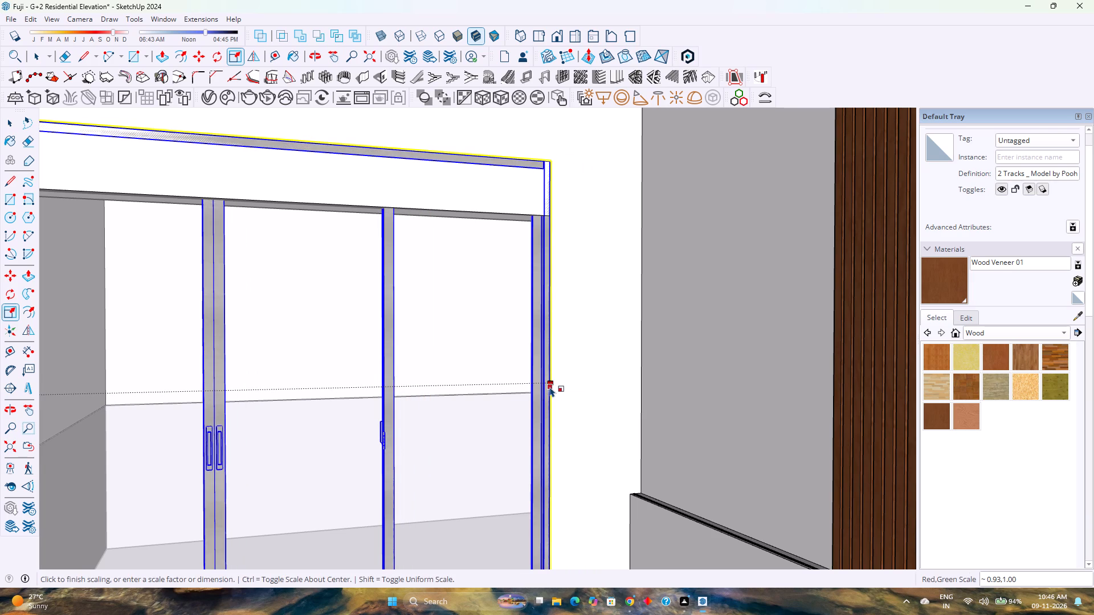
Scale the sliding door's height by about 0.88 to meet the top edge of the lower opening.
middle_drag(333, 266, 361, 330)
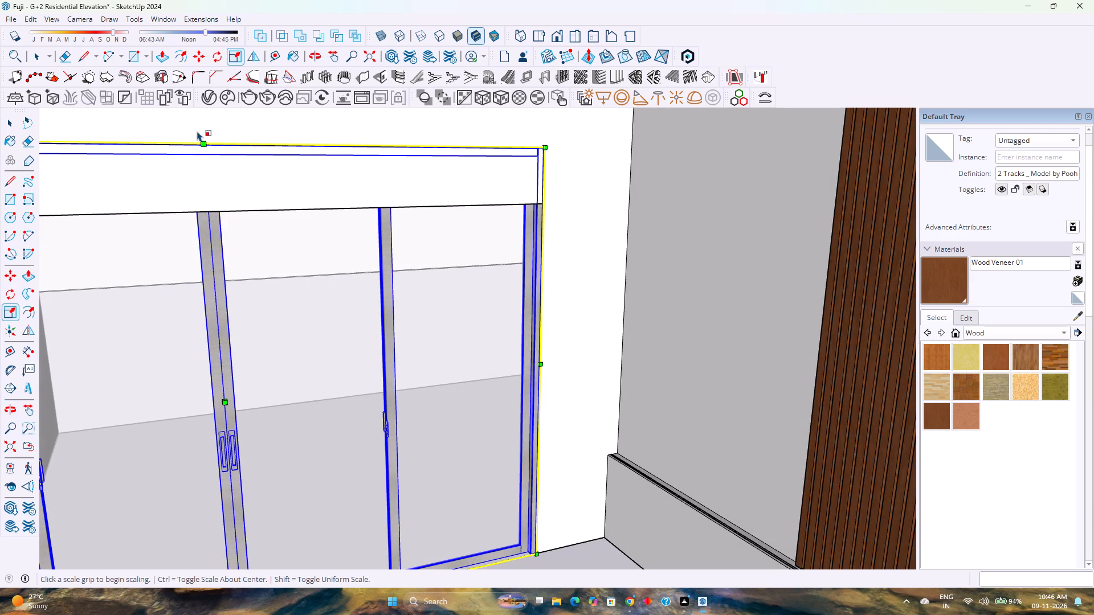
key(k)
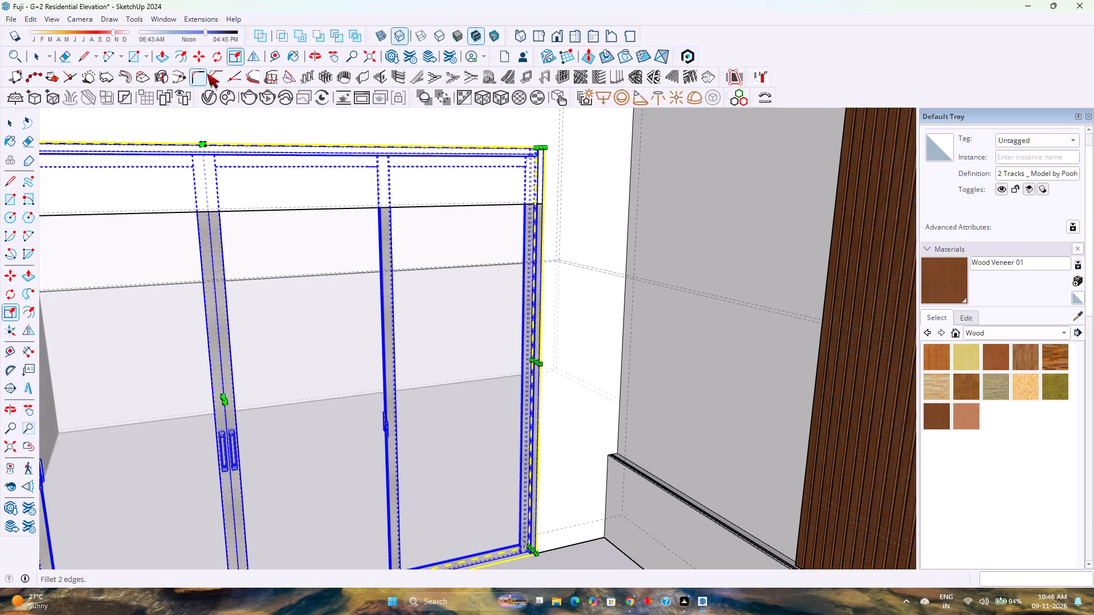
middle_drag(252, 225, 302, 300)
scroll(302, 300, down, 1)
scroll(195, 173, up, 7)
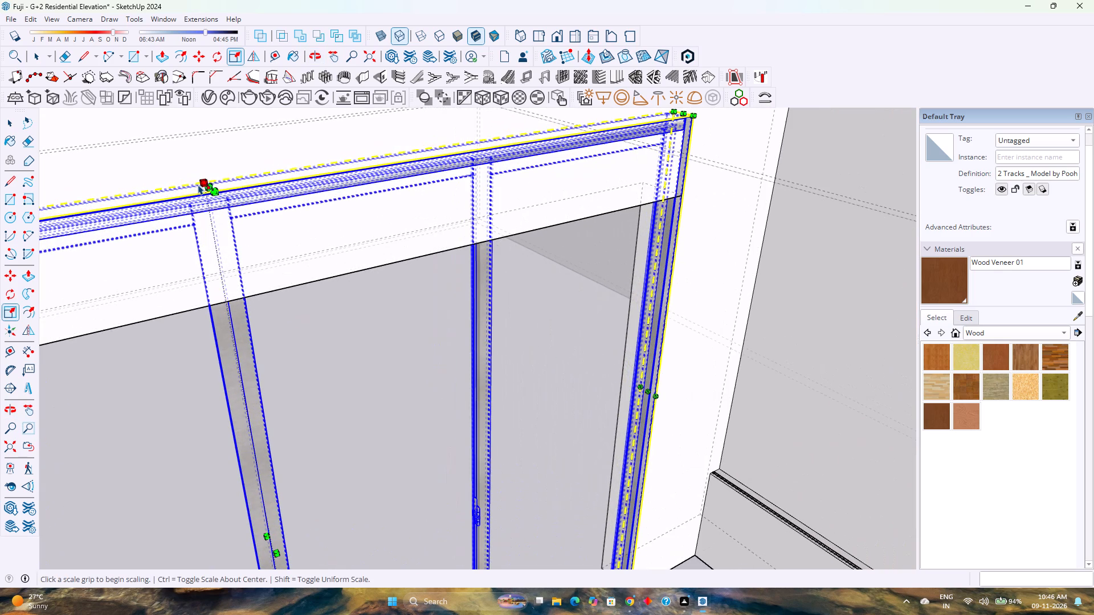
click(207, 187)
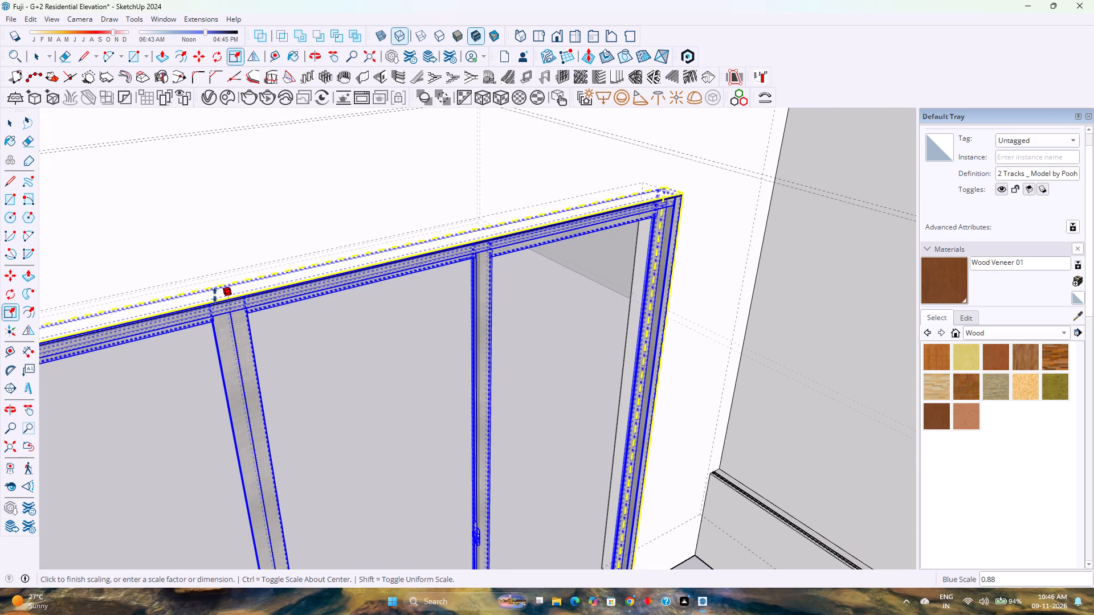
key(k)
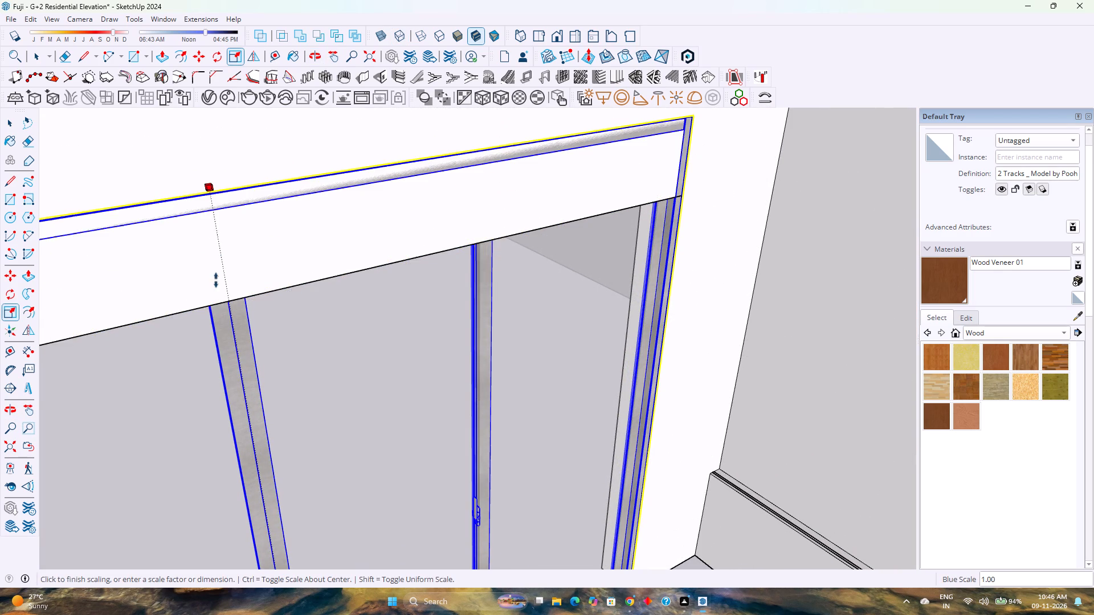
click(230, 302)
scroll(262, 326, down, 2)
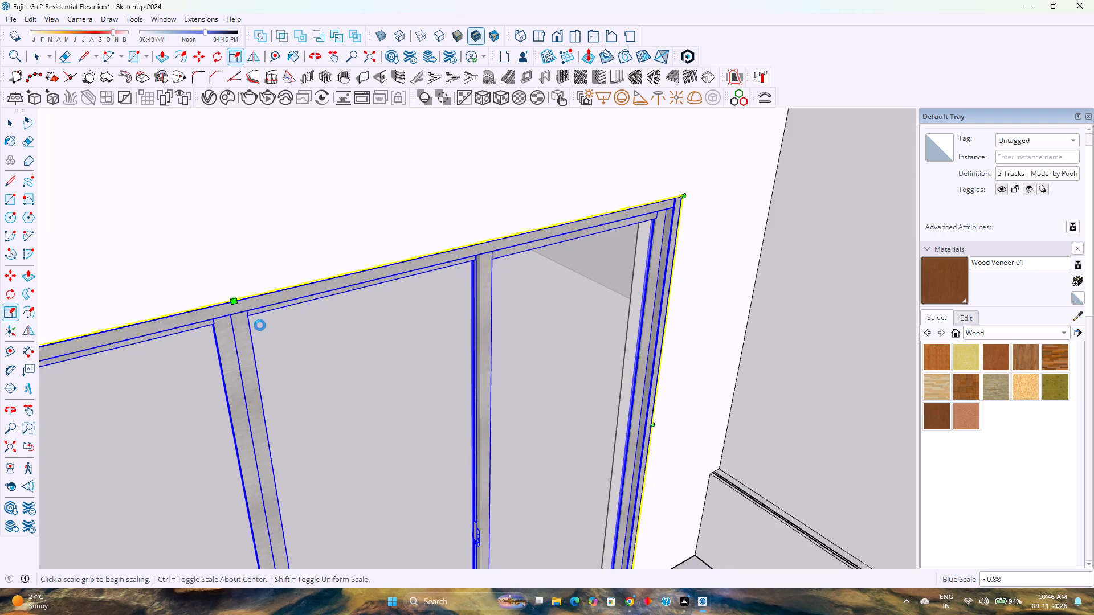
scroll(260, 325, down, 11)
scroll(262, 317, up, 1)
scroll(263, 315, down, 10)
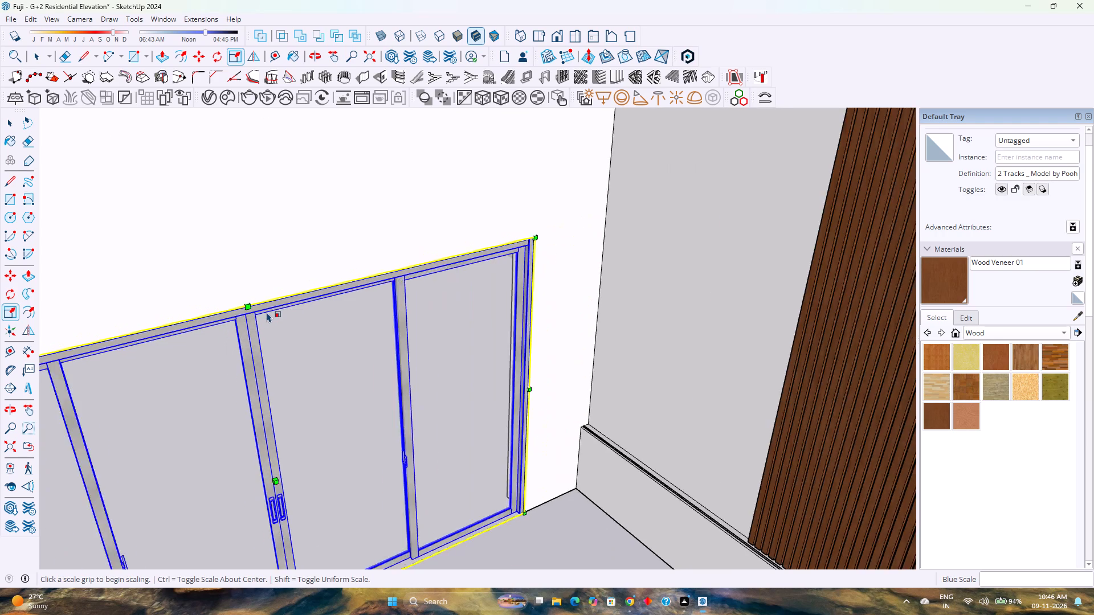
scroll(267, 312, down, 7)
middle_drag(330, 368, 255, 338)
scroll(262, 325, down, 4)
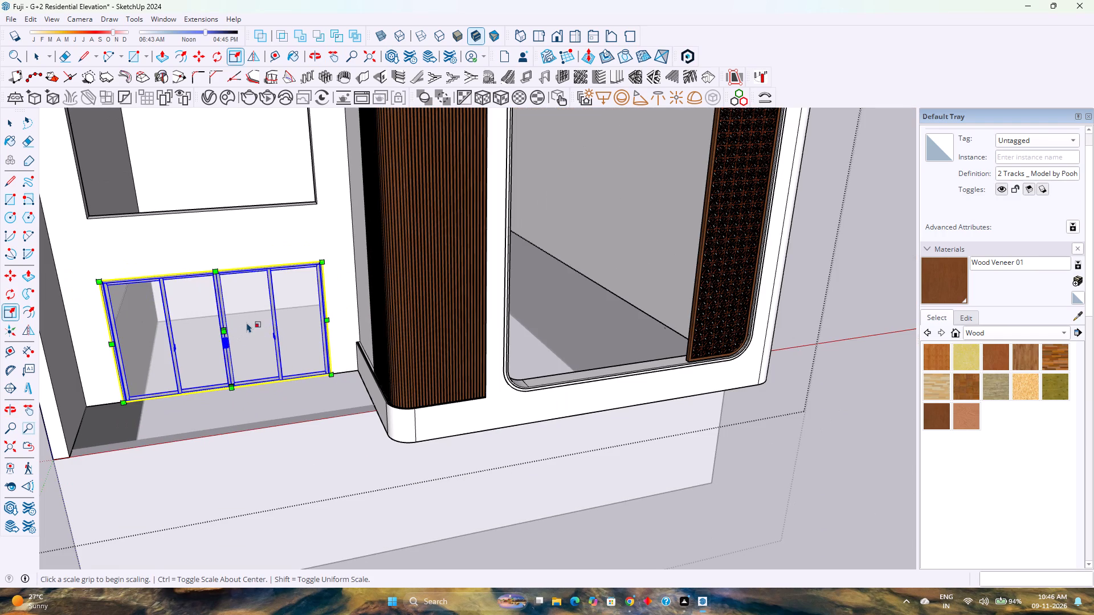
key(space)
Move the sliding door 1" back into the wall from the lower opening's bottom front corner.
scroll(247, 322, down, 1)
scroll(247, 322, up, 3)
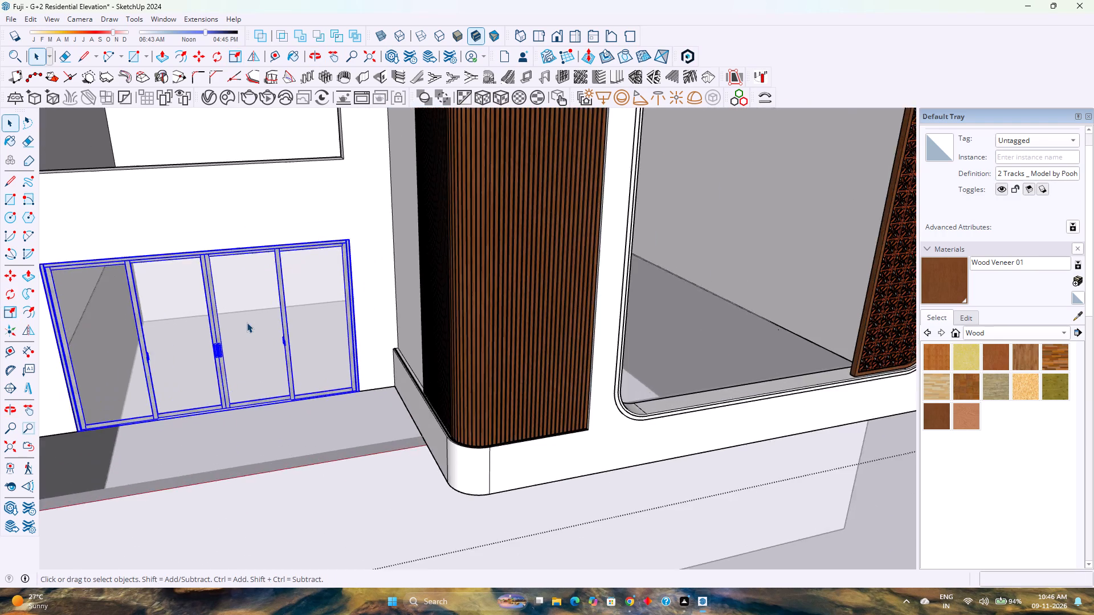
scroll(247, 322, up, 6)
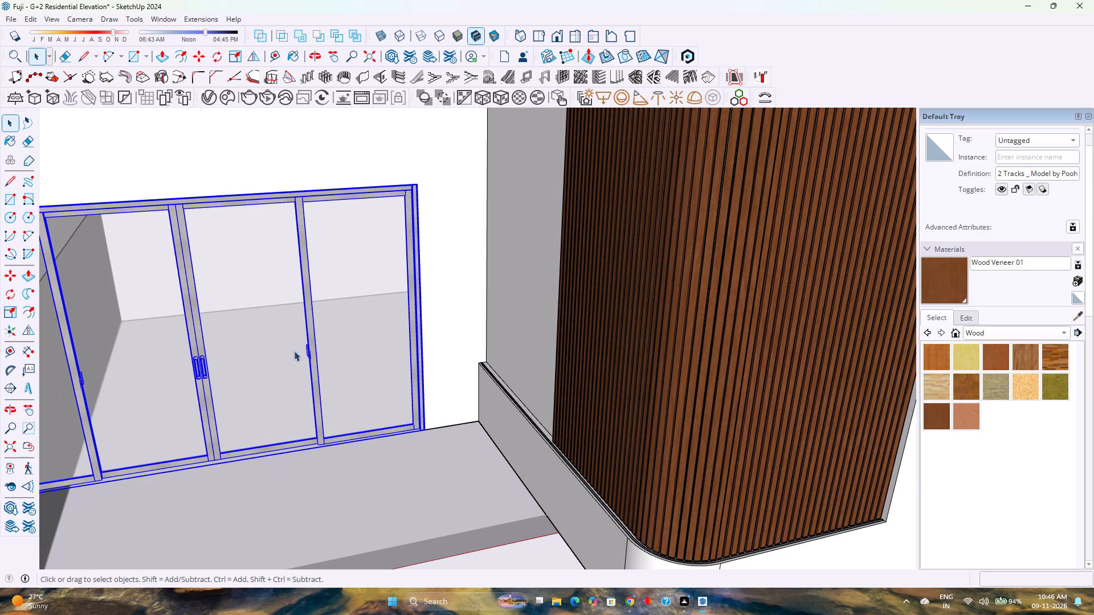
scroll(254, 356, down, 1)
shift+middle_drag(235, 348, 287, 366)
shift+middle_drag(397, 371, 464, 354)
shift+middle_click(467, 353)
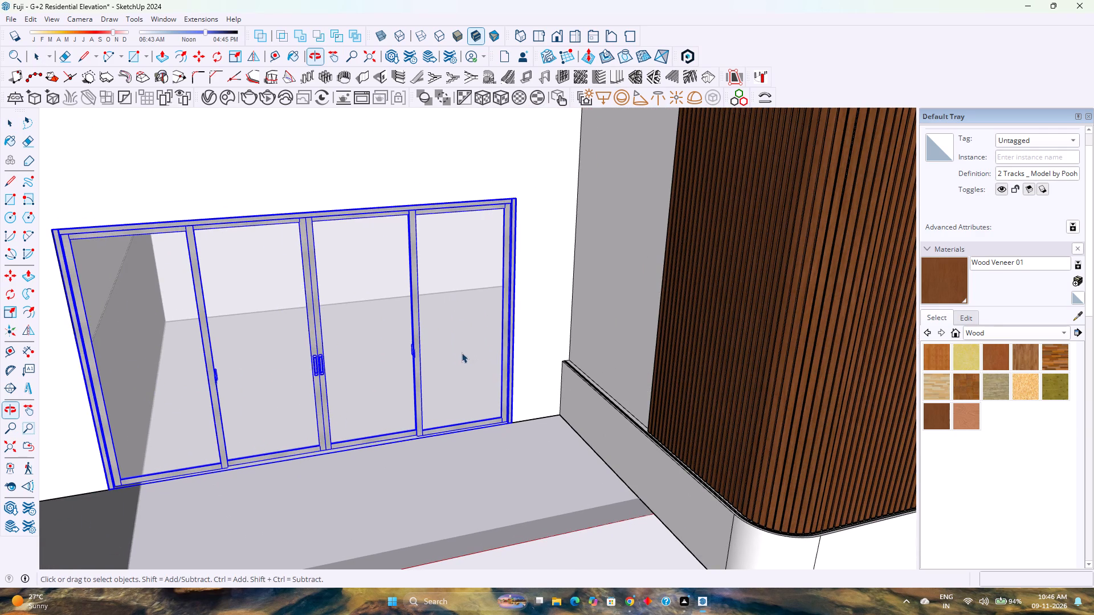
scroll(429, 357, down, 4)
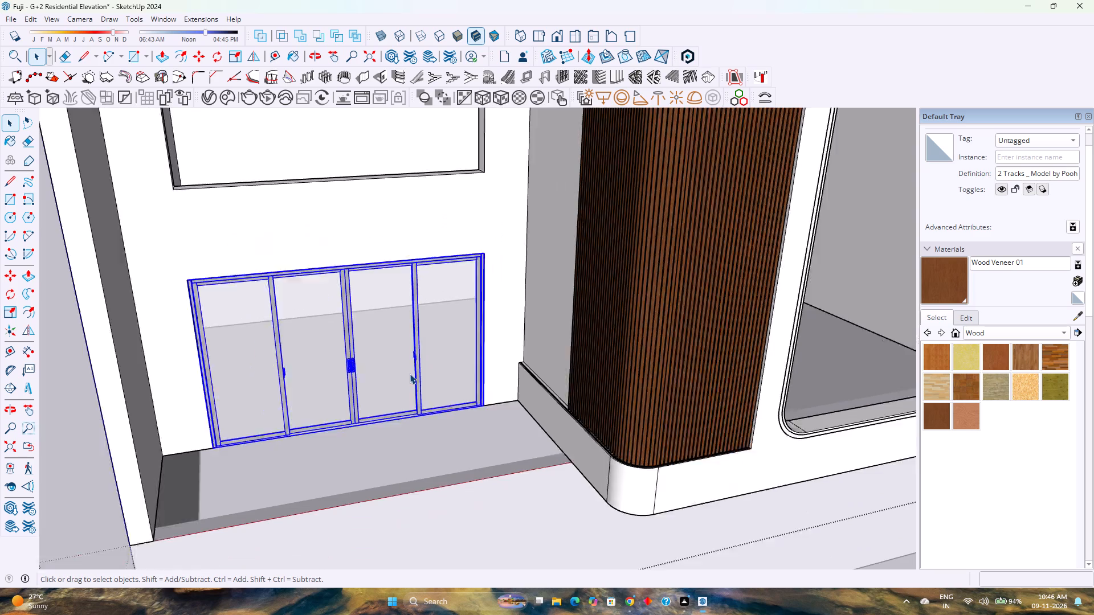
scroll(410, 374, down, 2)
key(m)
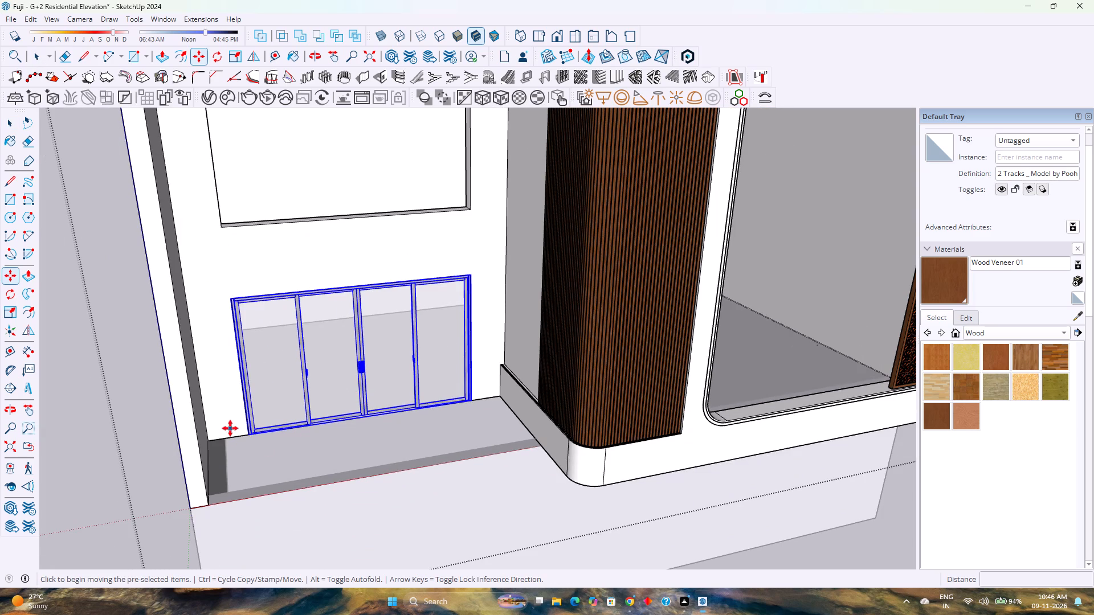
scroll(239, 430, up, 11)
middle_drag(279, 448, 69, 531)
middle_click(69, 531)
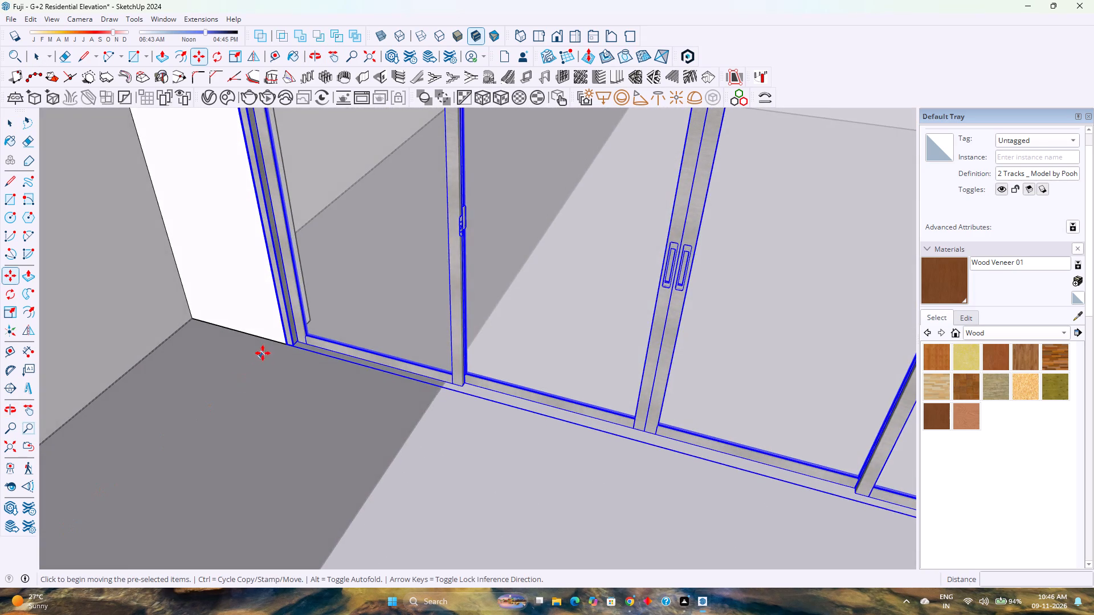
scroll(264, 351, up, 8)
scroll(334, 335, up, 6)
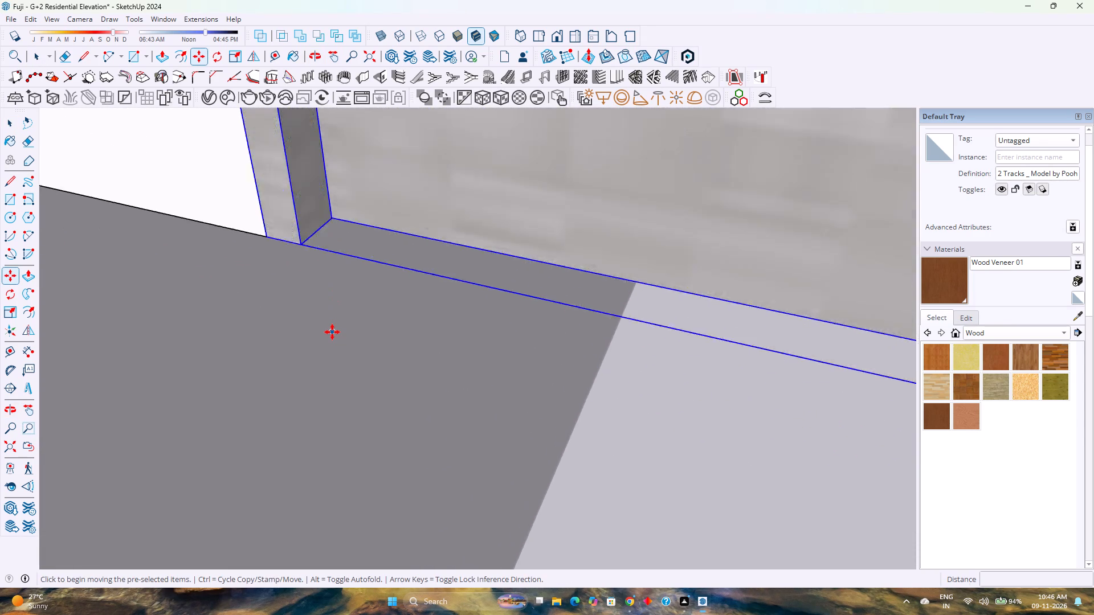
scroll(332, 332, up, 2)
scroll(331, 331, down, 4)
scroll(320, 309, up, 6)
click(317, 318)
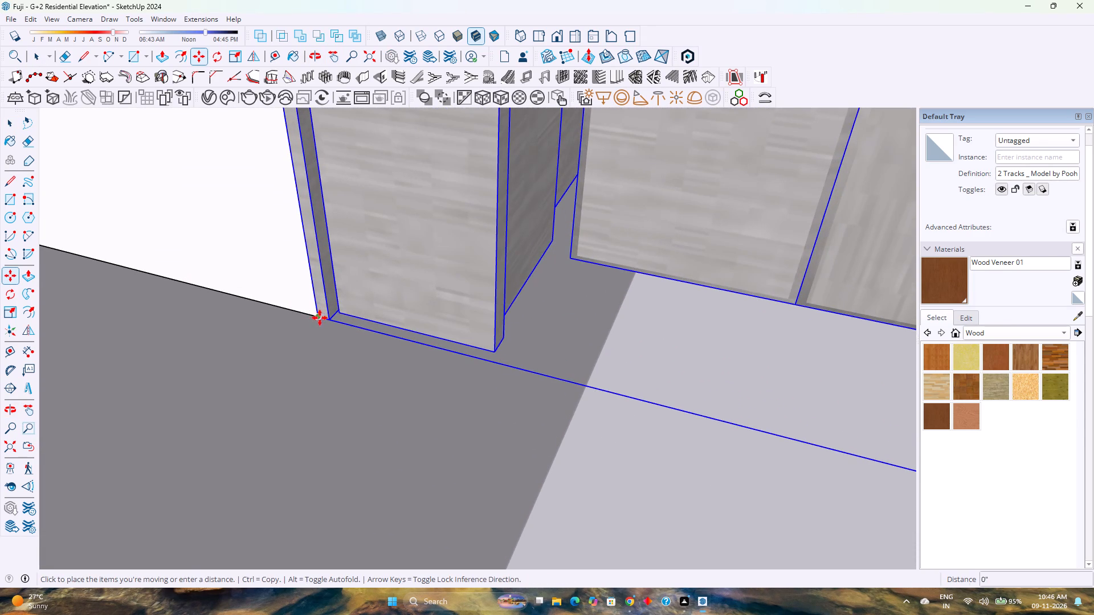
key(1)
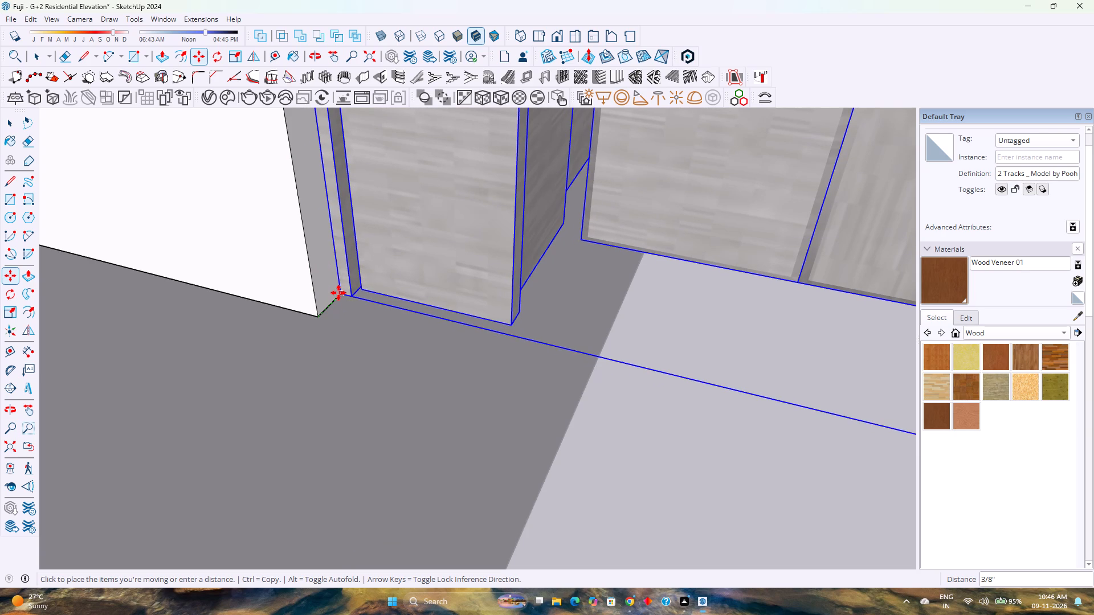
key(Return)
Copy the sliding door up into the upper window opening, using the matching bottom front corners of both openings.
scroll(330, 326, down, 10)
scroll(329, 330, up, 1)
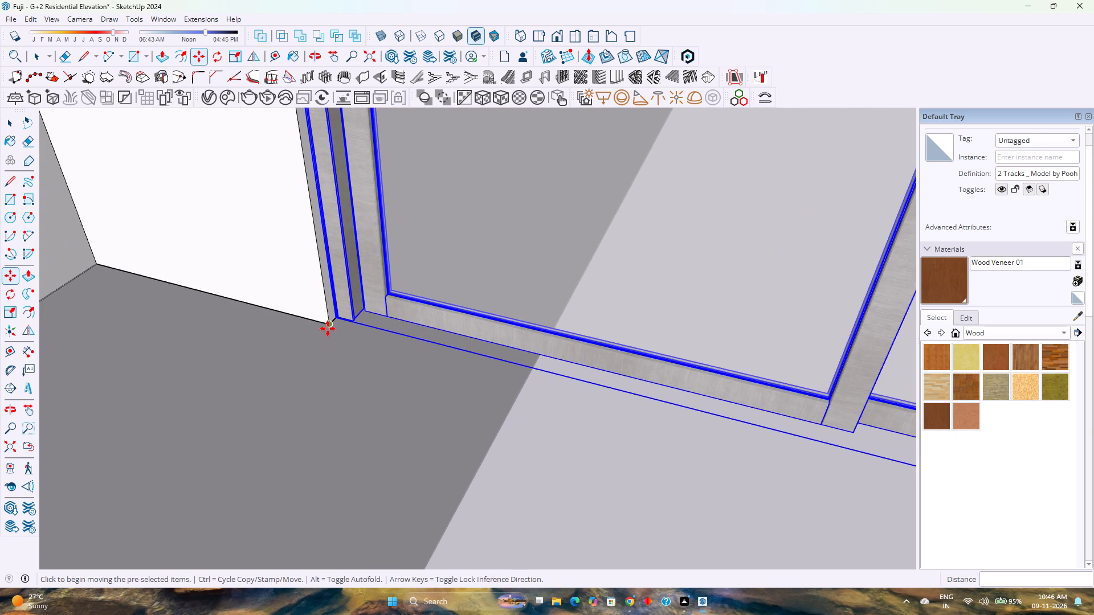
click(328, 326)
scroll(323, 309, down, 12)
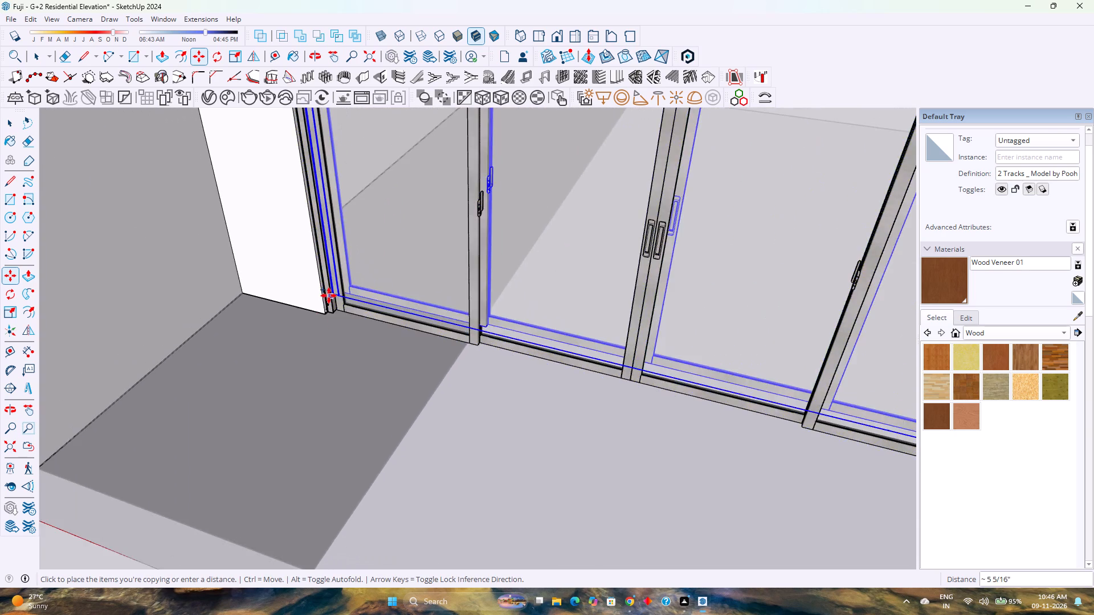
shift+middle_drag(329, 295, 385, 450)
scroll(377, 386, down, 7)
shift+middle_drag(373, 324, 400, 495)
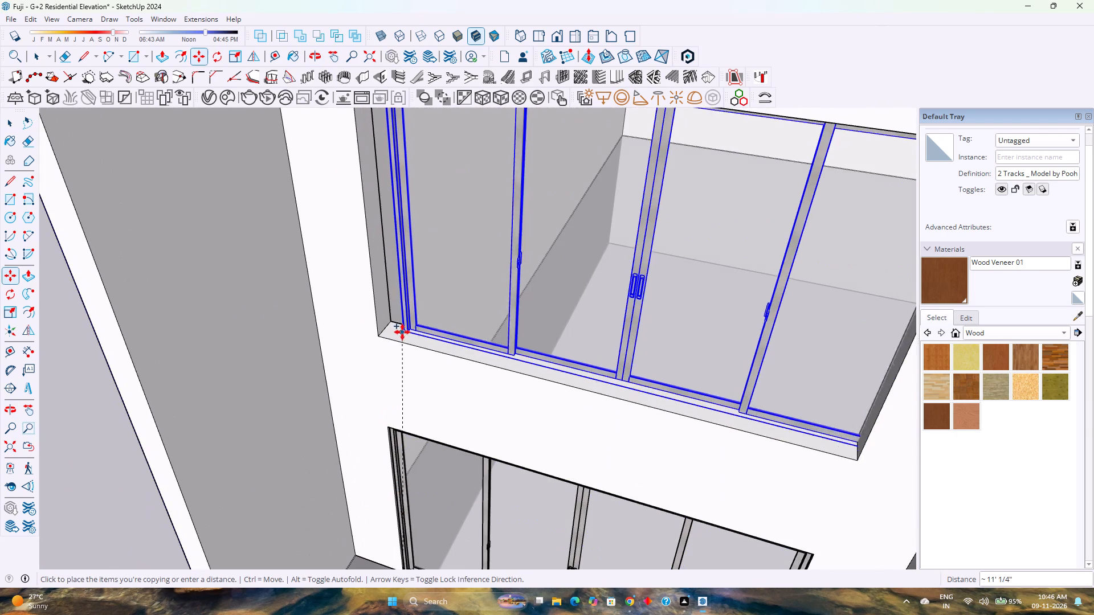
click(381, 338)
key(space)
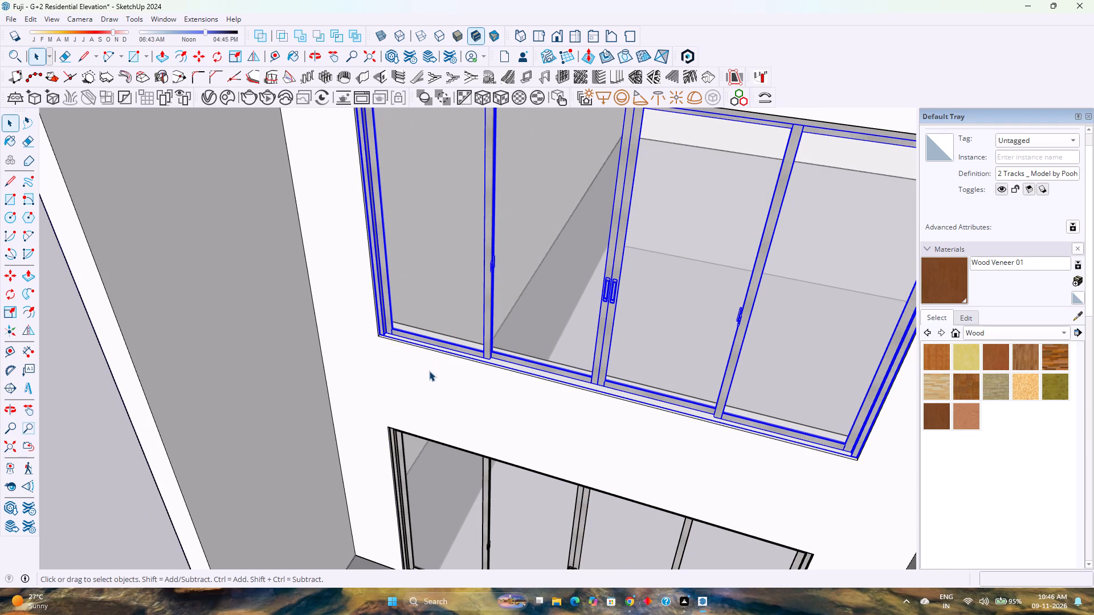
key(Escape)
Save the model.
scroll(427, 373, down, 5)
middle_drag(420, 401, 464, 360)
scroll(429, 395, down, 1)
scroll(465, 358, down, 5)
middle_drag(397, 372, 417, 349)
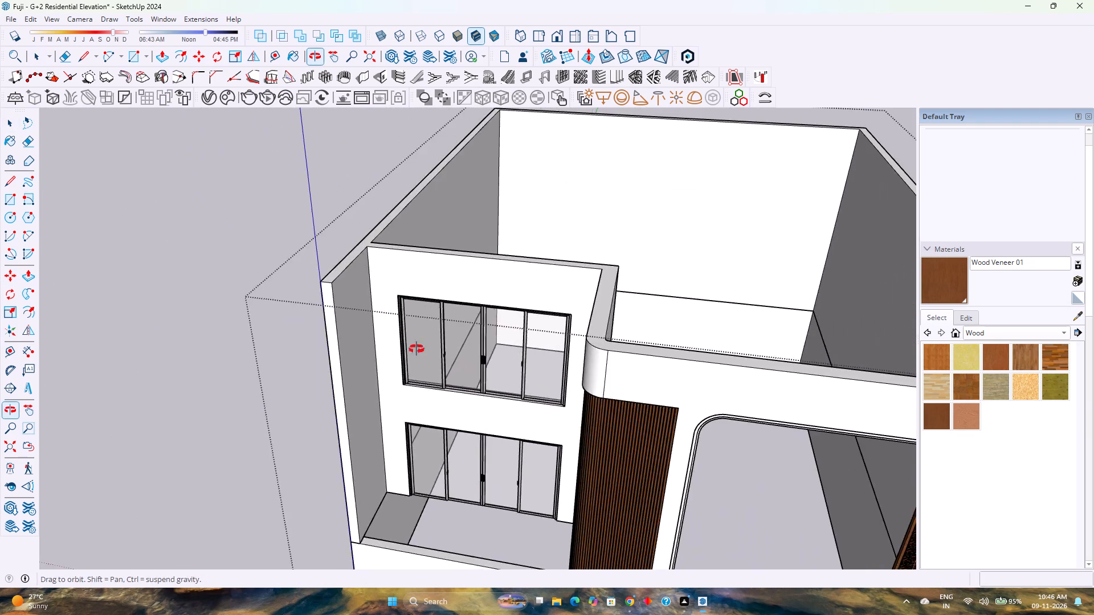
middle_drag(417, 349, 482, 314)
middle_click(482, 314)
scroll(487, 322, down, 3)
key(ctrl+s)
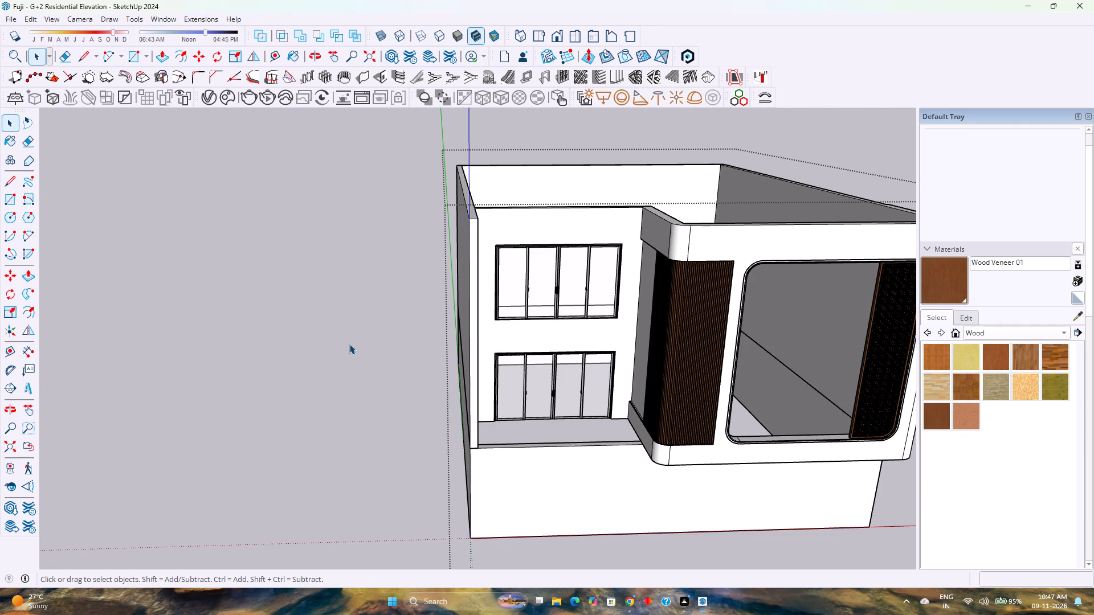
Examine the front elevation, comparing both sliding doors with the slatted cladding, large rounded opening and jaali screen.
scroll(507, 354, down, 5)
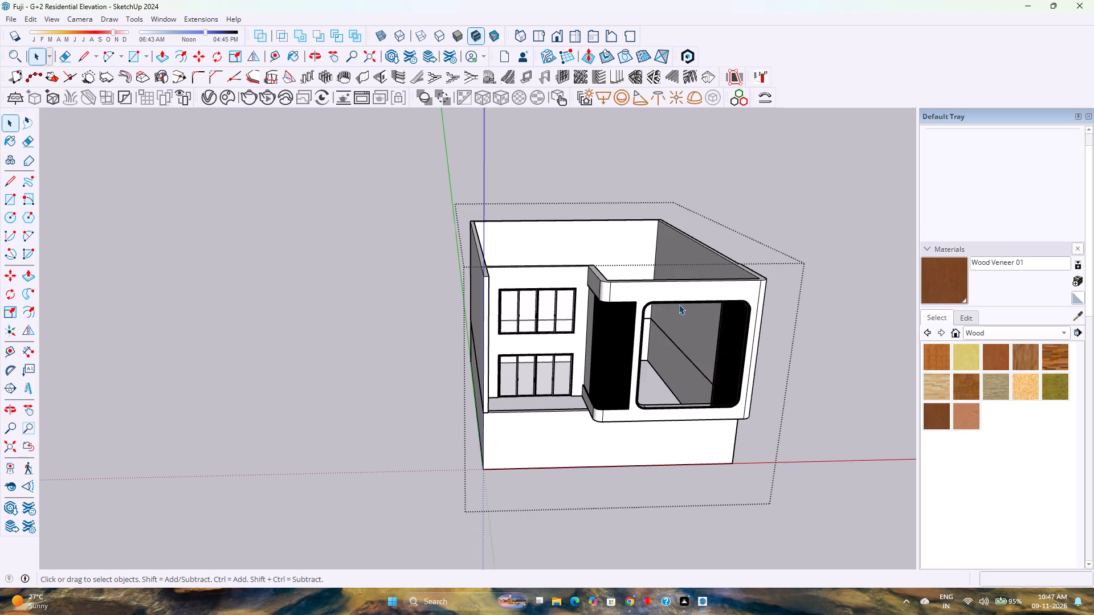
scroll(722, 293, up, 3)
middle_drag(728, 292, 614, 265)
middle_click(614, 265)
scroll(541, 393, up, 4)
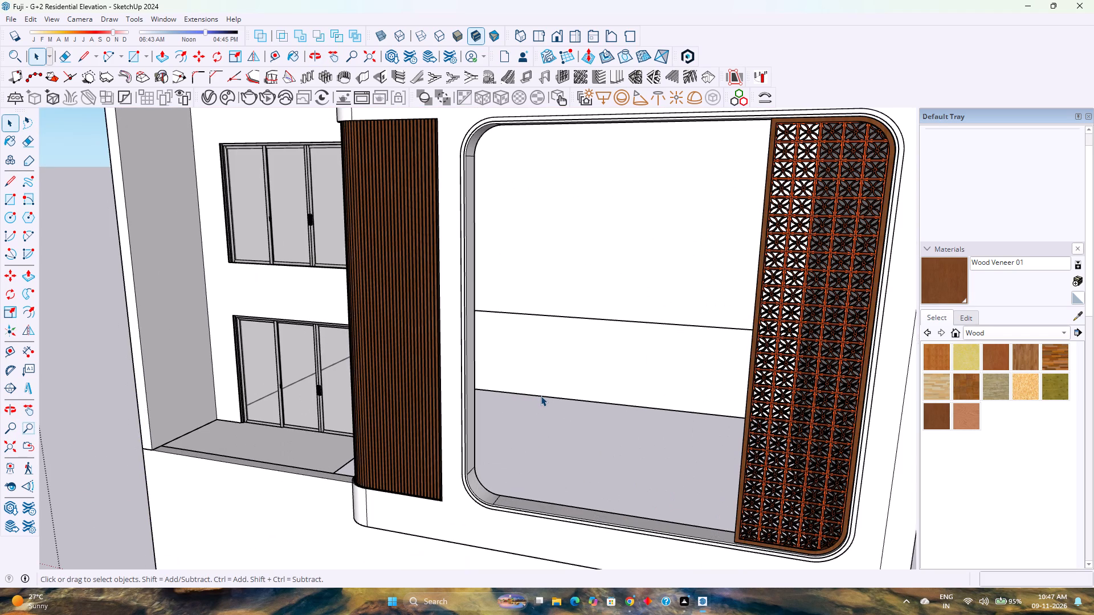
scroll(541, 396, down, 2)
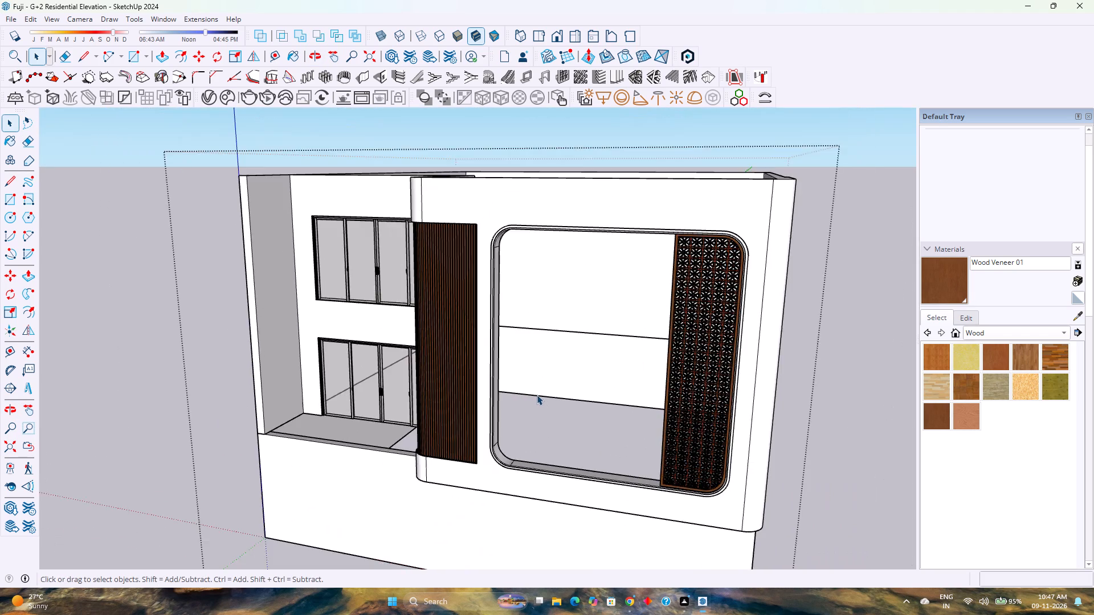
scroll(536, 395, up, 3)
scroll(536, 394, down, 4)
scroll(536, 394, up, 4)
scroll(536, 394, down, 4)
scroll(340, 400, up, 4)
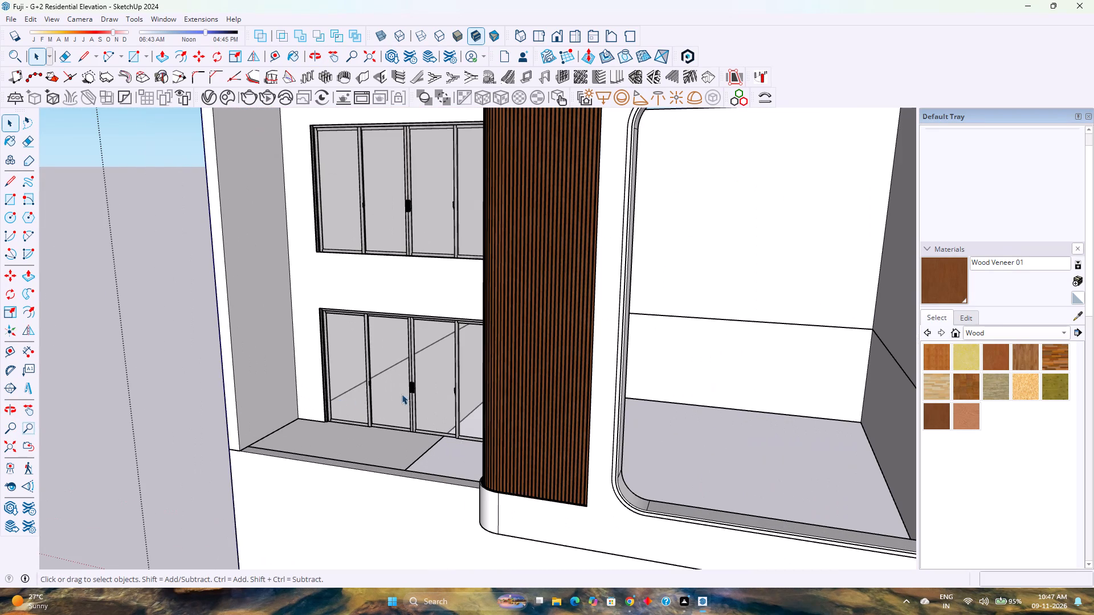
Darken the in-model T METAL material used on the sliding door frames to a lightness of 16.
click(989, 338)
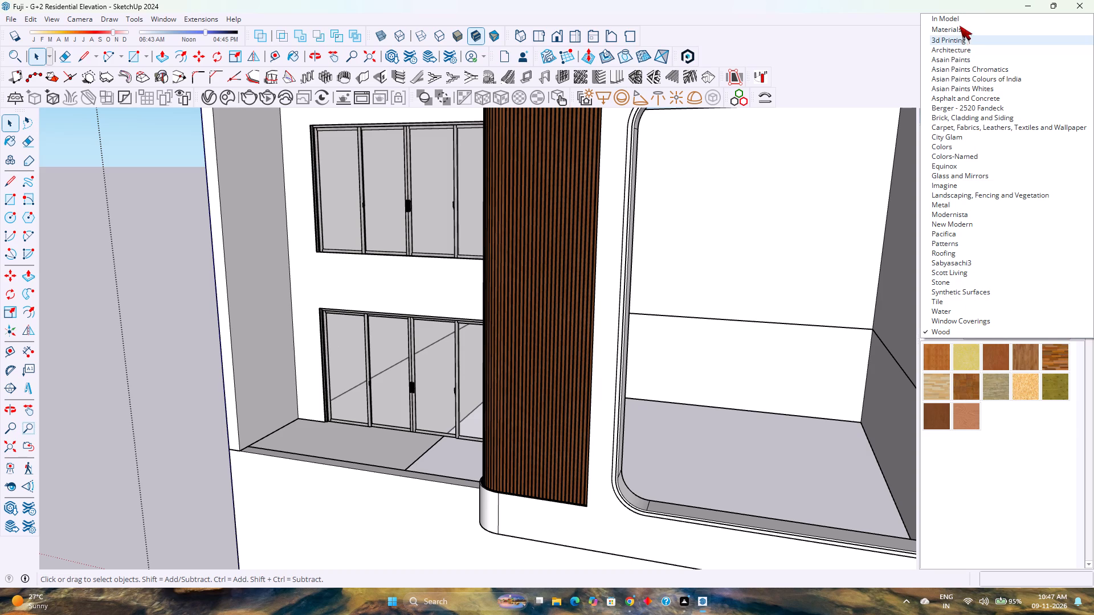
click(957, 22)
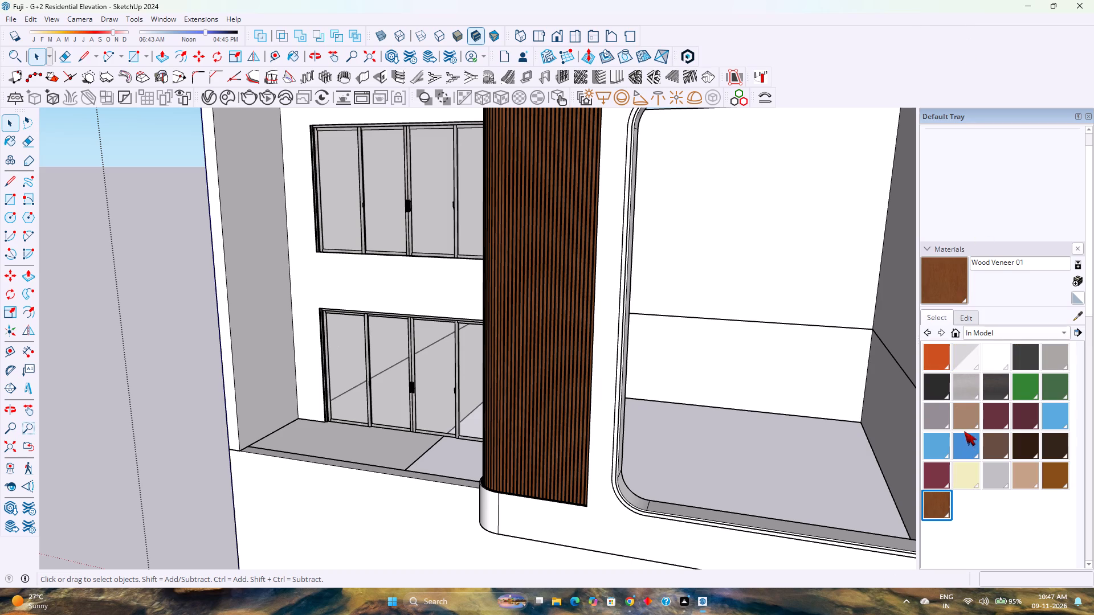
click(968, 393)
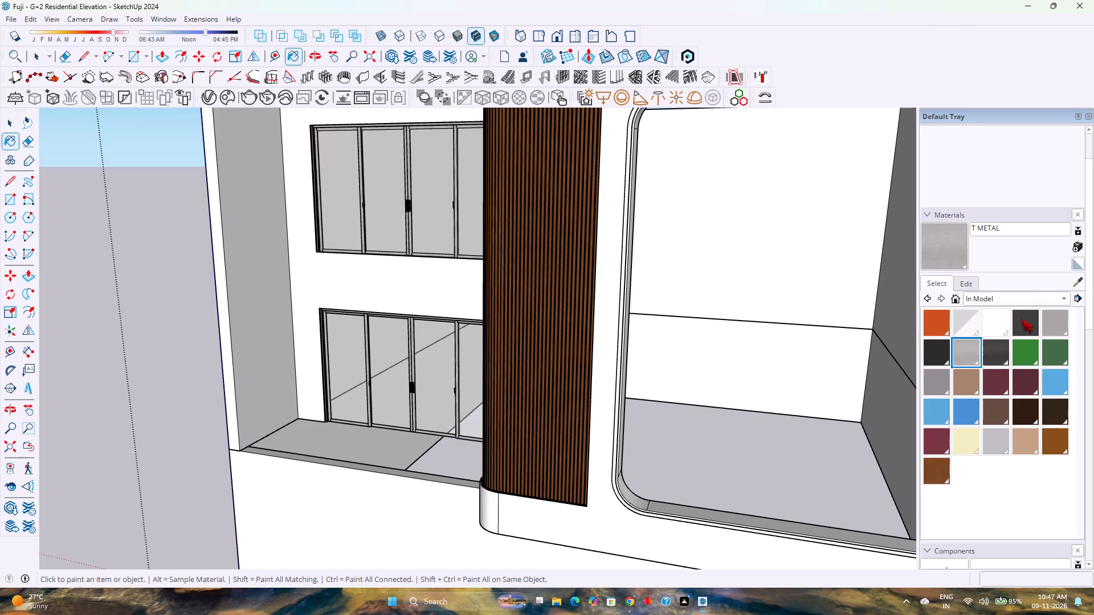
click(962, 289)
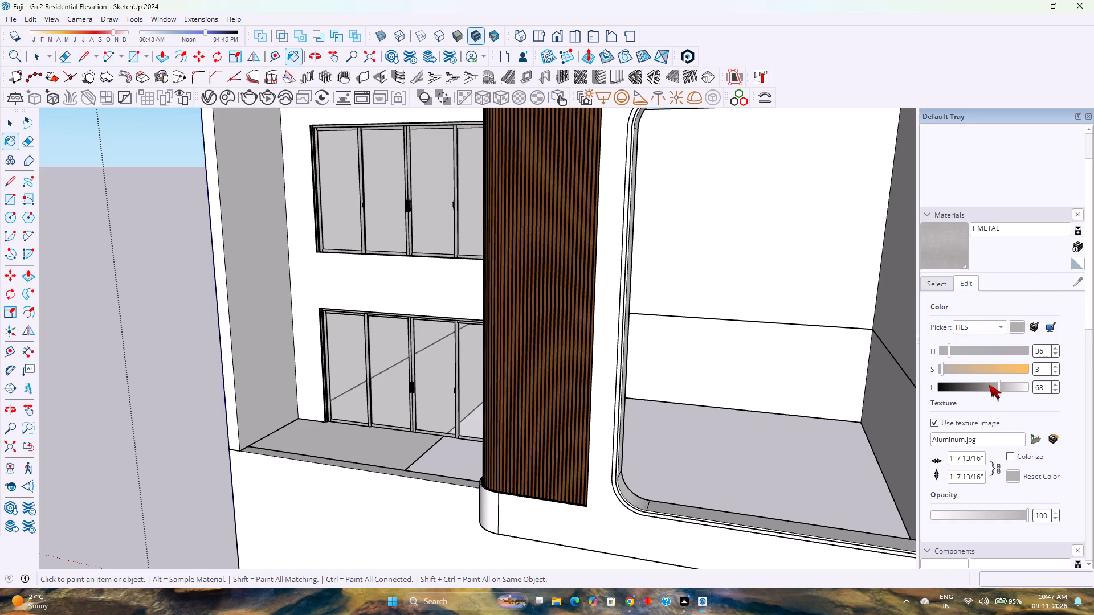
drag(993, 386, 965, 397)
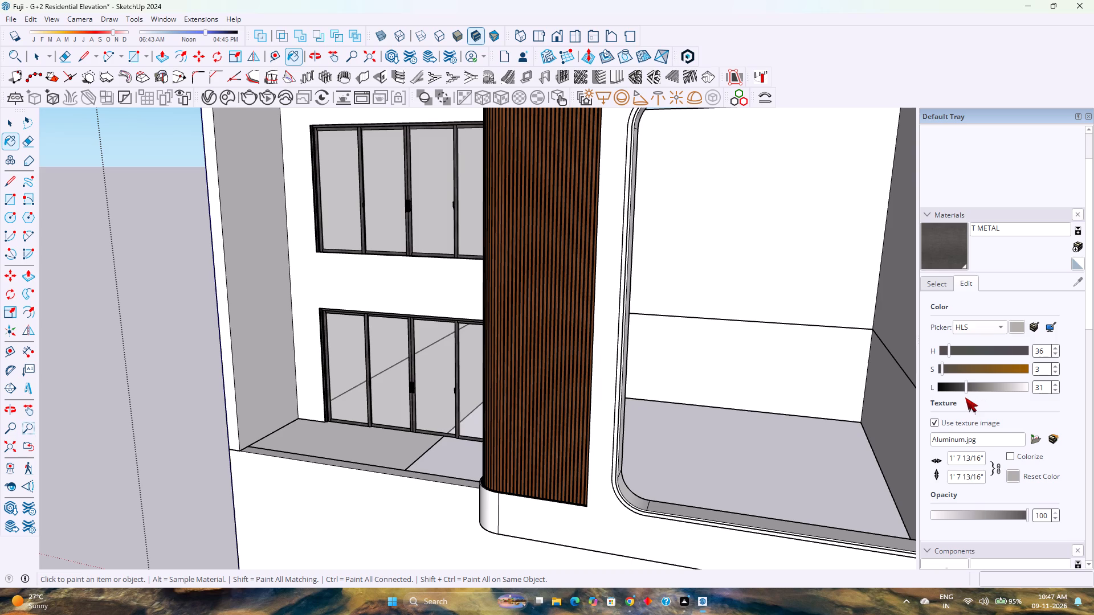
drag(965, 397, 952, 402)
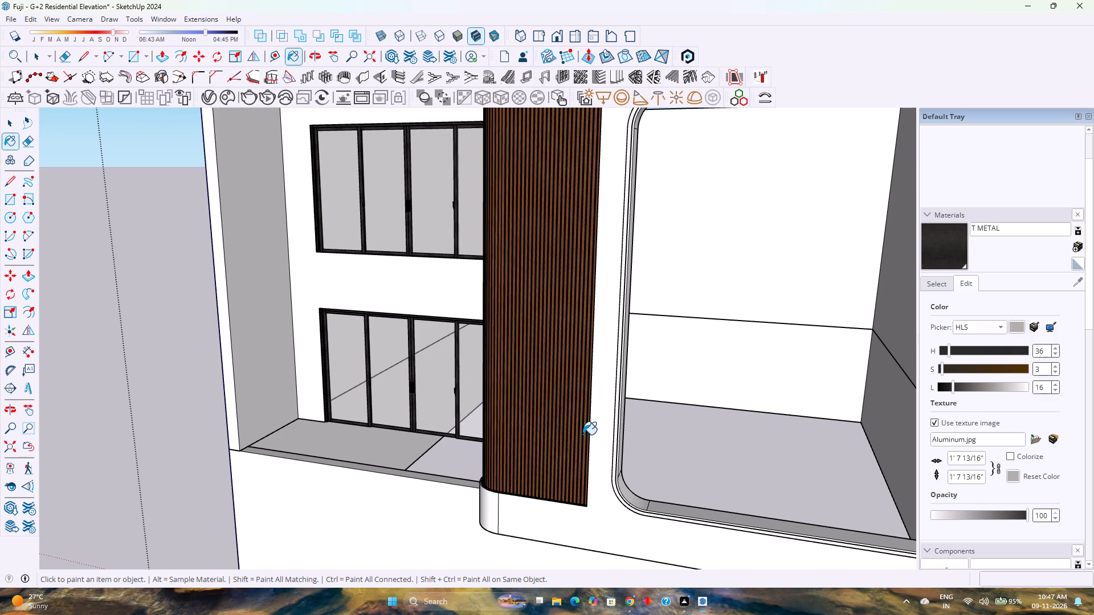
key(space)
scroll(428, 437, up, 9)
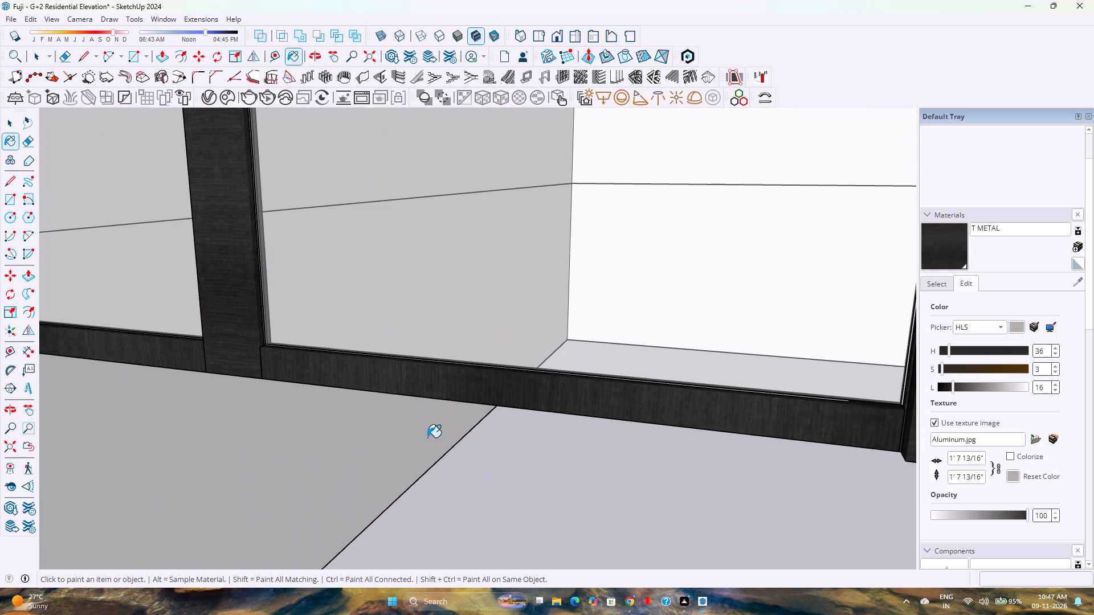
click(431, 393)
scroll(431, 393, down, 5)
key(ctrl+z)
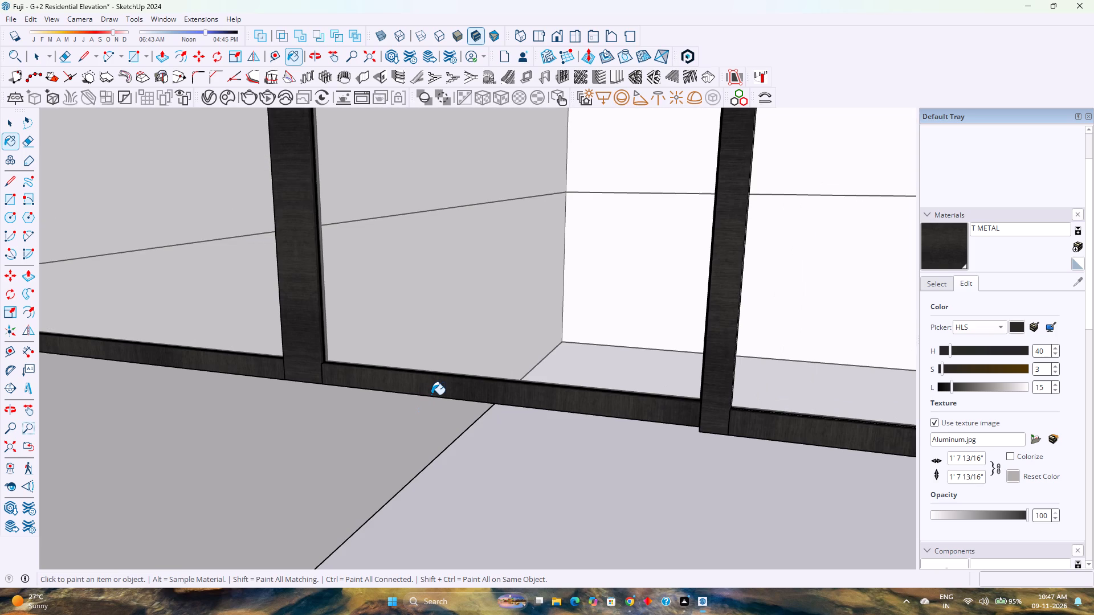
key(space)
Examine the front elevation from several angles, comparing the dark door frames with the slatted cladding, rounded opening and jaali screen.
scroll(431, 396, down, 18)
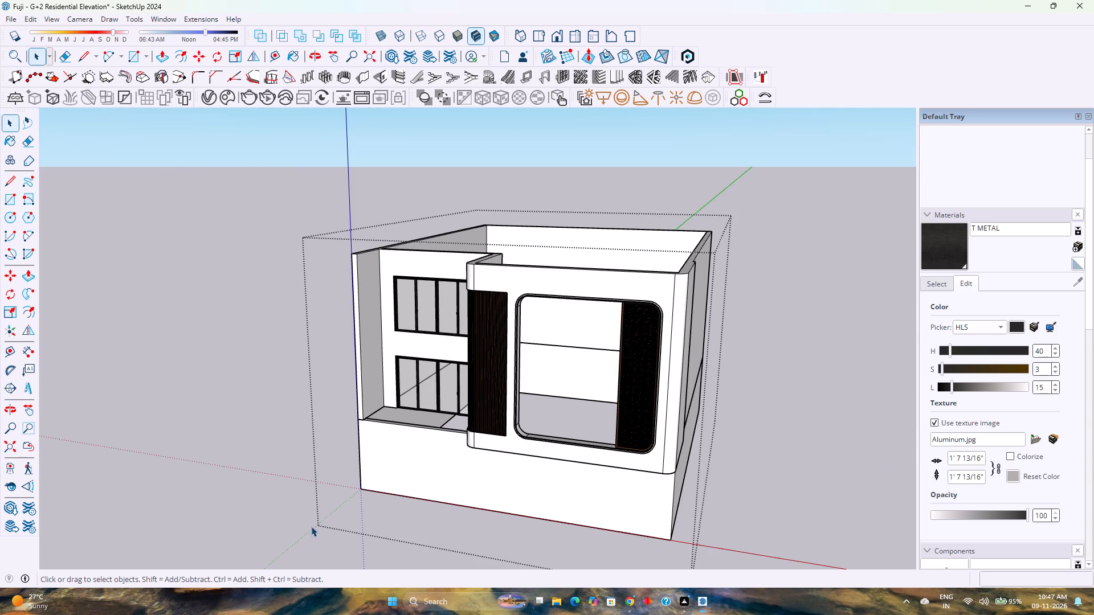
scroll(324, 534, down, 3)
scroll(324, 531, up, 4)
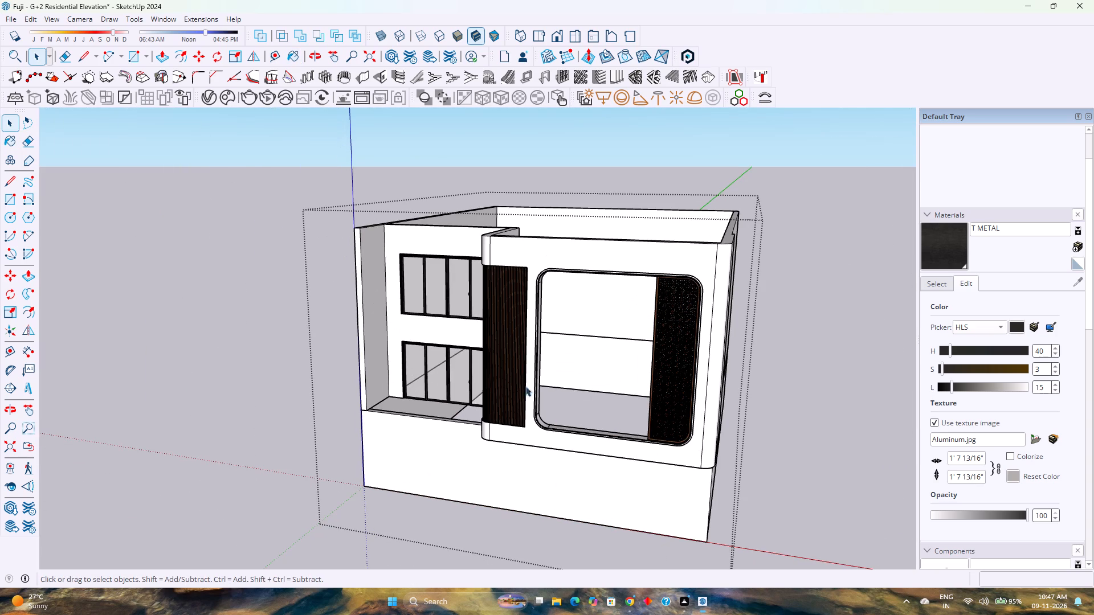
scroll(517, 383, down, 4)
scroll(581, 309, up, 2)
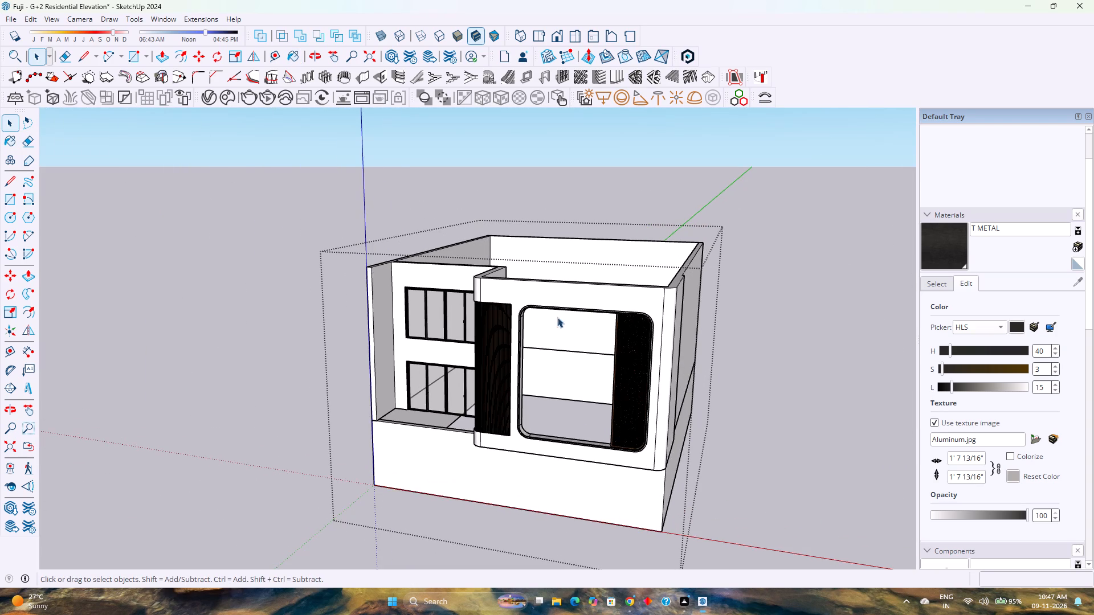
scroll(533, 334, up, 6)
scroll(606, 367, down, 3)
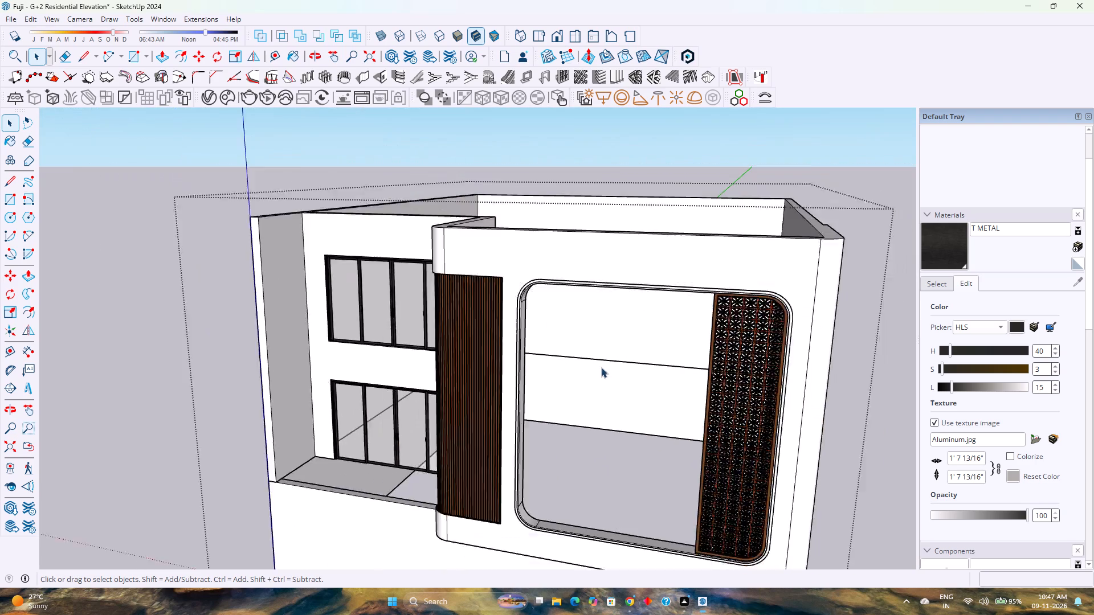
scroll(601, 367, down, 1)
scroll(597, 350, up, 1)
scroll(597, 342, down, 8)
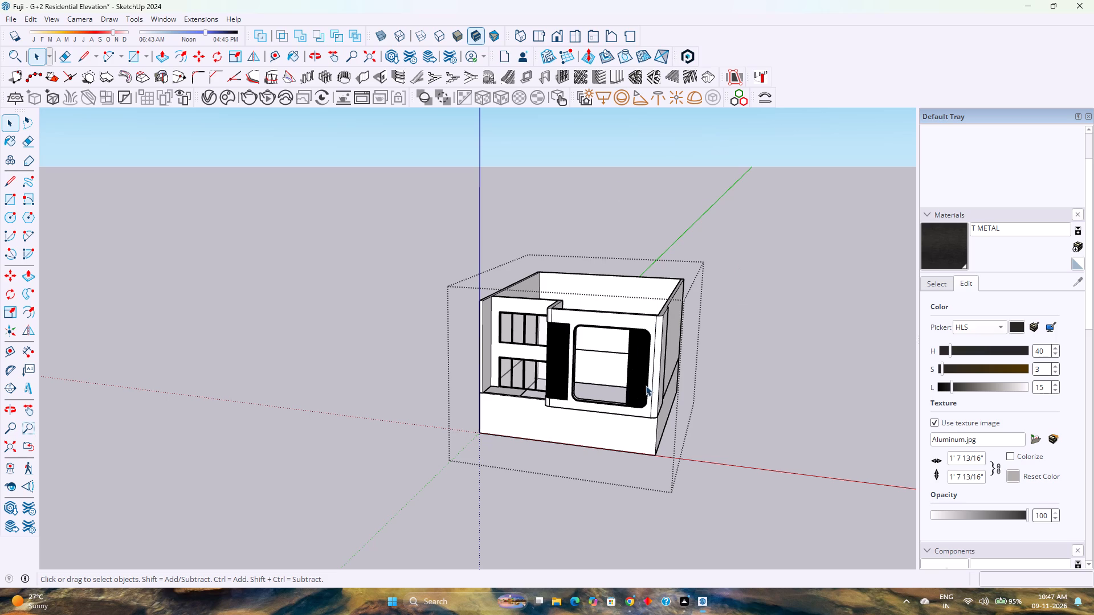
scroll(648, 415, up, 8)
scroll(612, 432, down, 5)
scroll(612, 432, up, 8)
middle_drag(663, 432, 703, 489)
middle_click(703, 489)
scroll(664, 468, down, 1)
scroll(667, 382, up, 5)
middle_drag(711, 388, 499, 381)
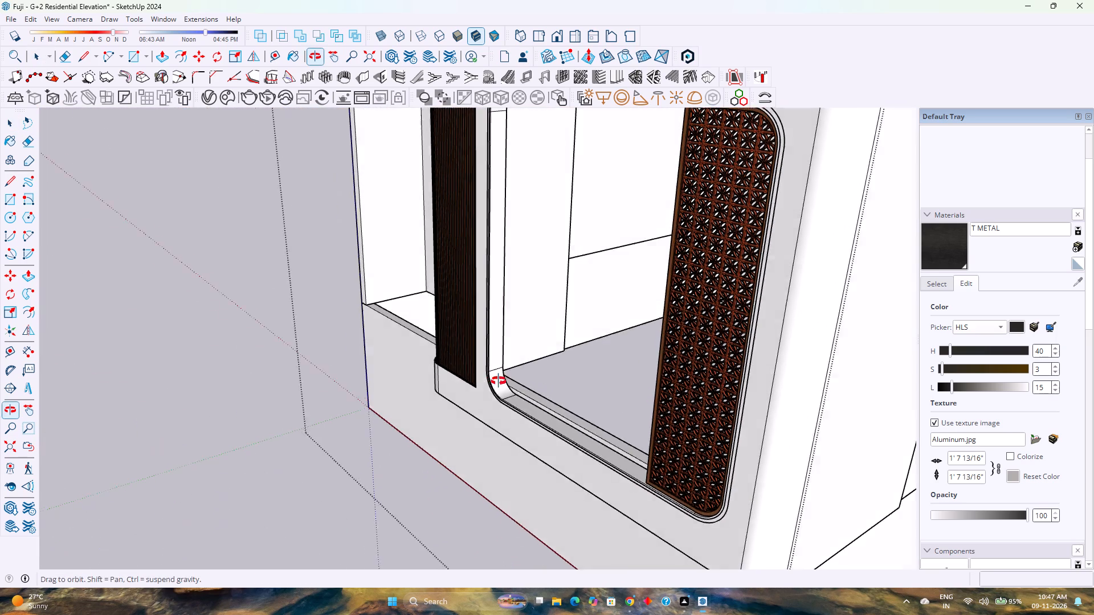
middle_drag(499, 381, 495, 382)
middle_click(495, 382)
scroll(498, 381, down, 5)
middle_drag(506, 409, 610, 358)
middle_drag(619, 355, 716, 331)
scroll(718, 321, down, 4)
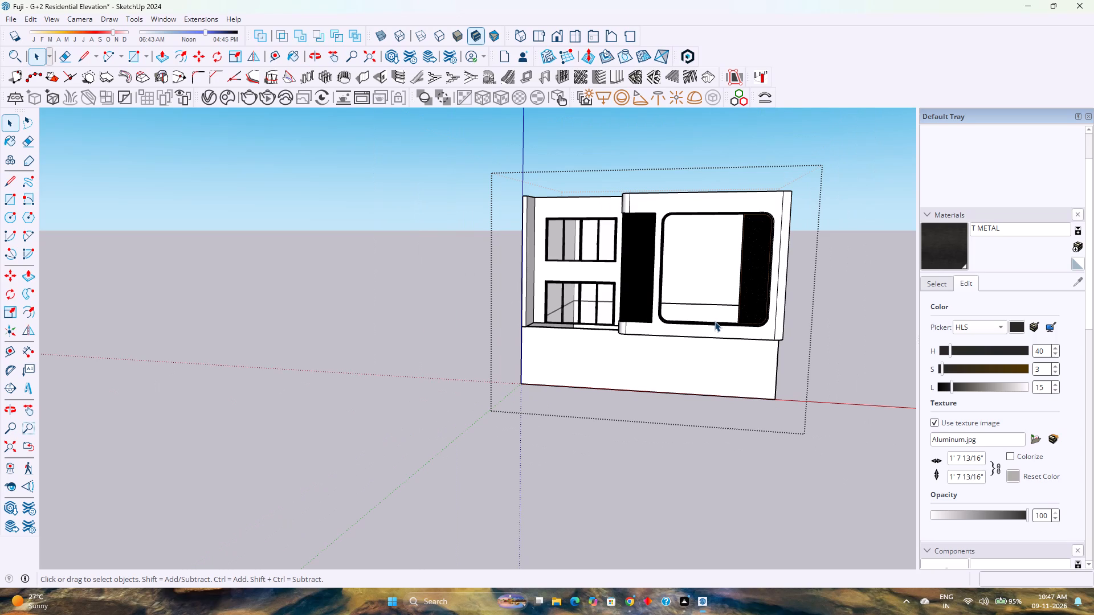
scroll(713, 321, down, 1)
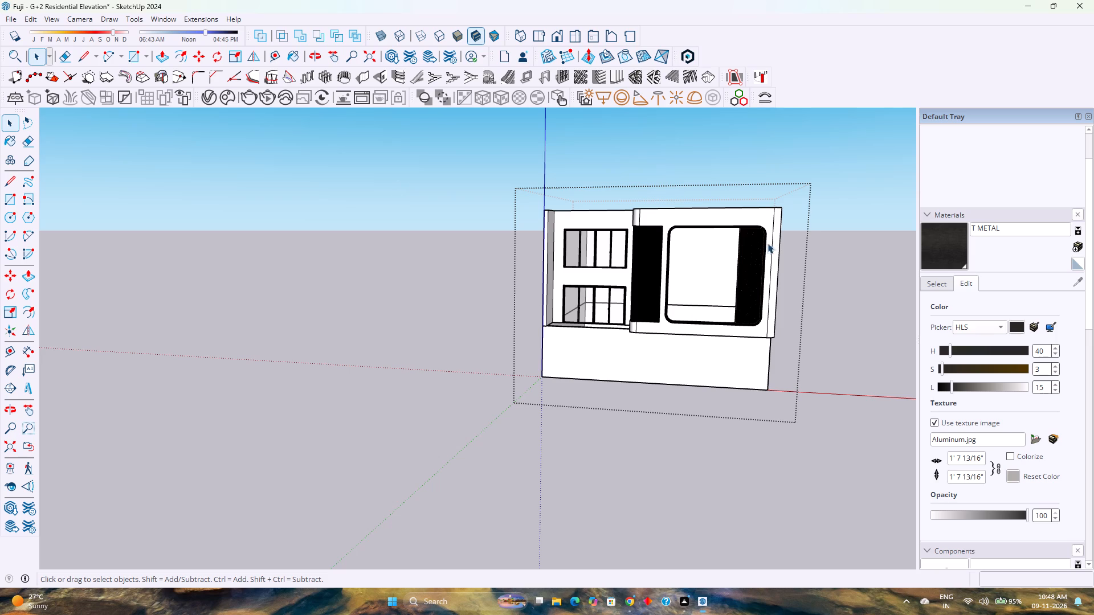
Open the facade group containing the slatted cladding, large rounded opening and jaali screen for editing.
scroll(763, 243, up, 7)
middle_drag(708, 268, 687, 257)
middle_click(687, 257)
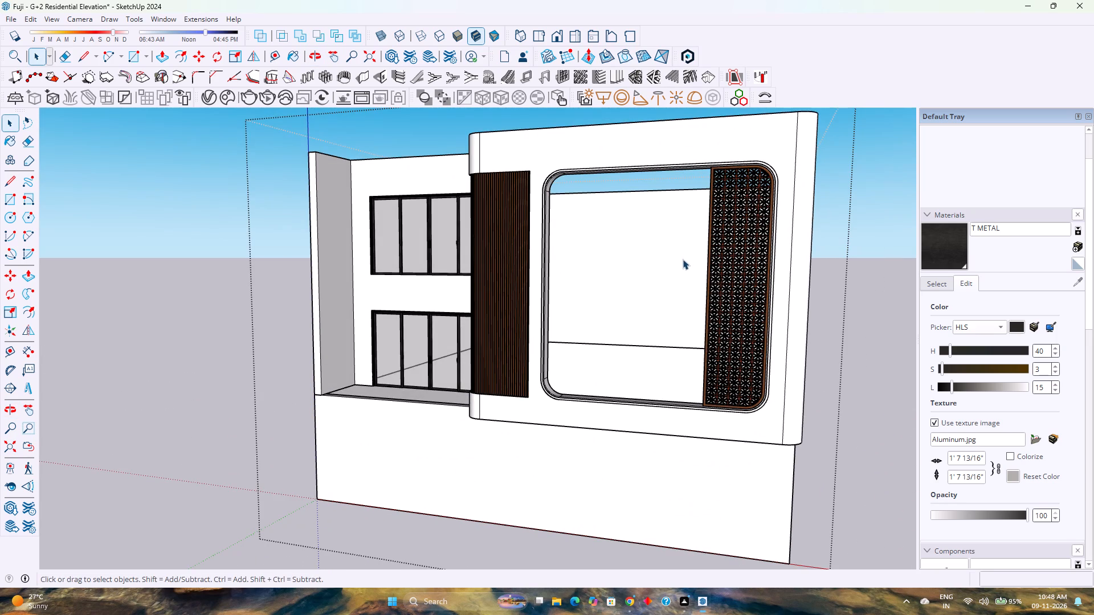
scroll(677, 386, up, 2)
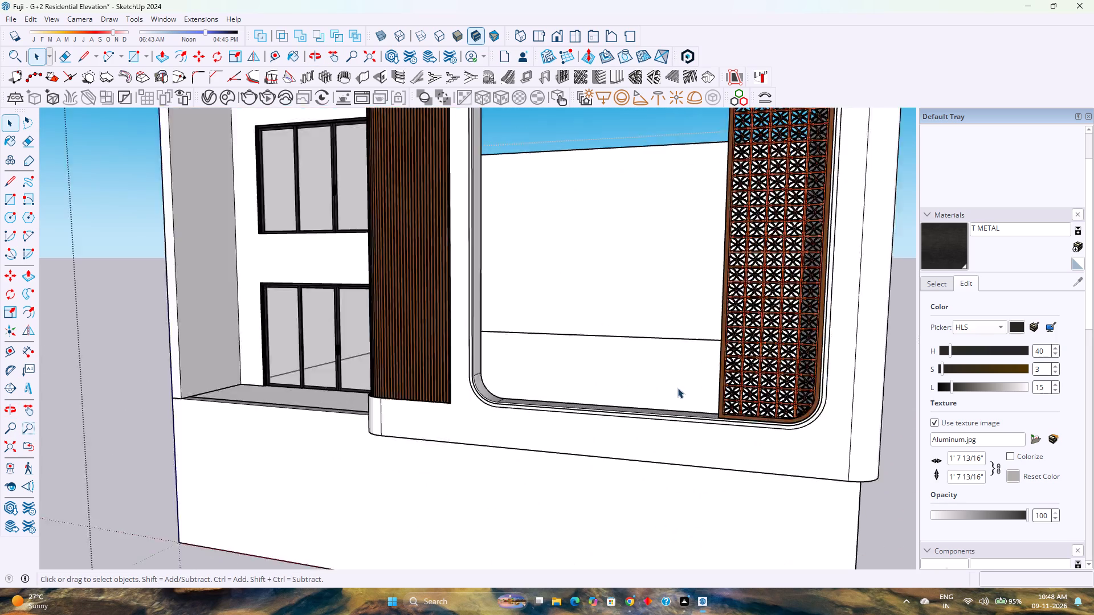
scroll(677, 388, up, 2)
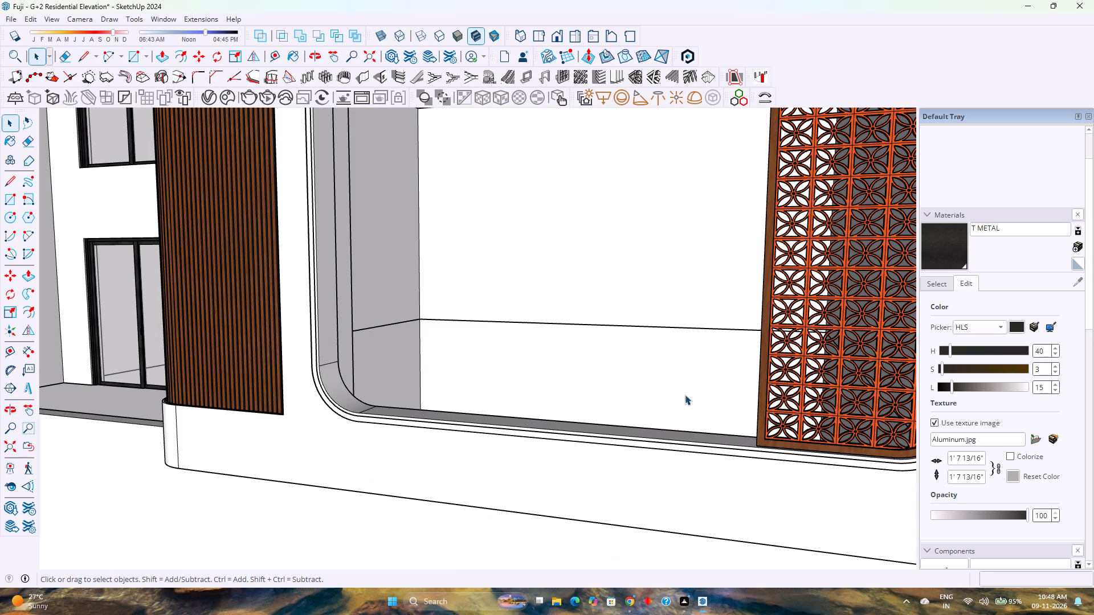
click(758, 353)
click(760, 352)
click(761, 352)
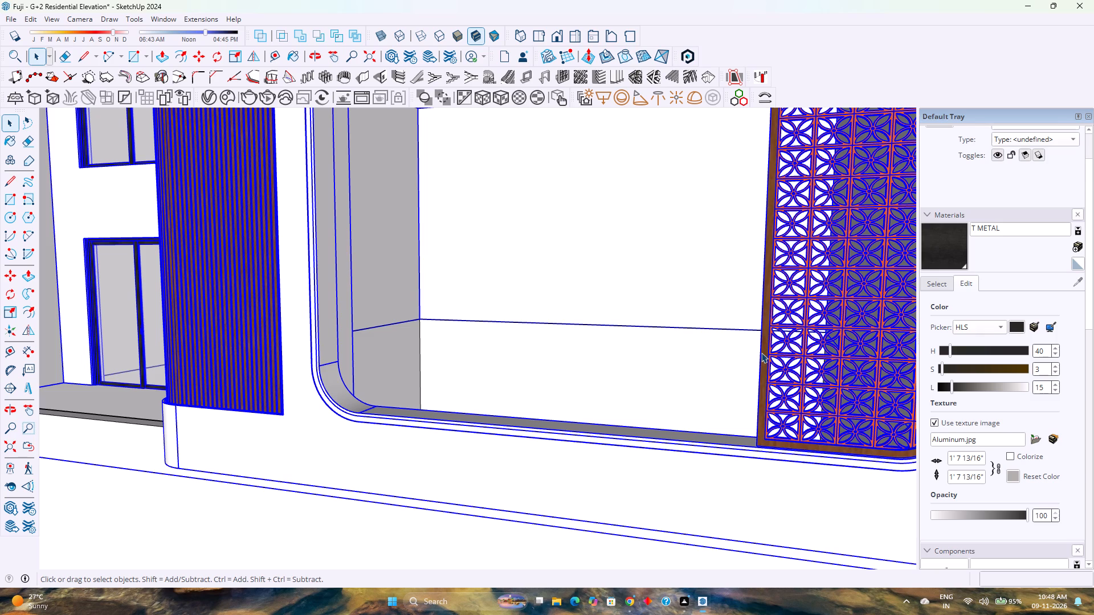
double_click(763, 351)
Place a front-to-back guide through the jaali screen's bottom front corner on the open side of the large rounded opening.
scroll(763, 351, up, 2)
middle_drag(763, 351, 747, 440)
middle_click(747, 440)
scroll(749, 448, up, 13)
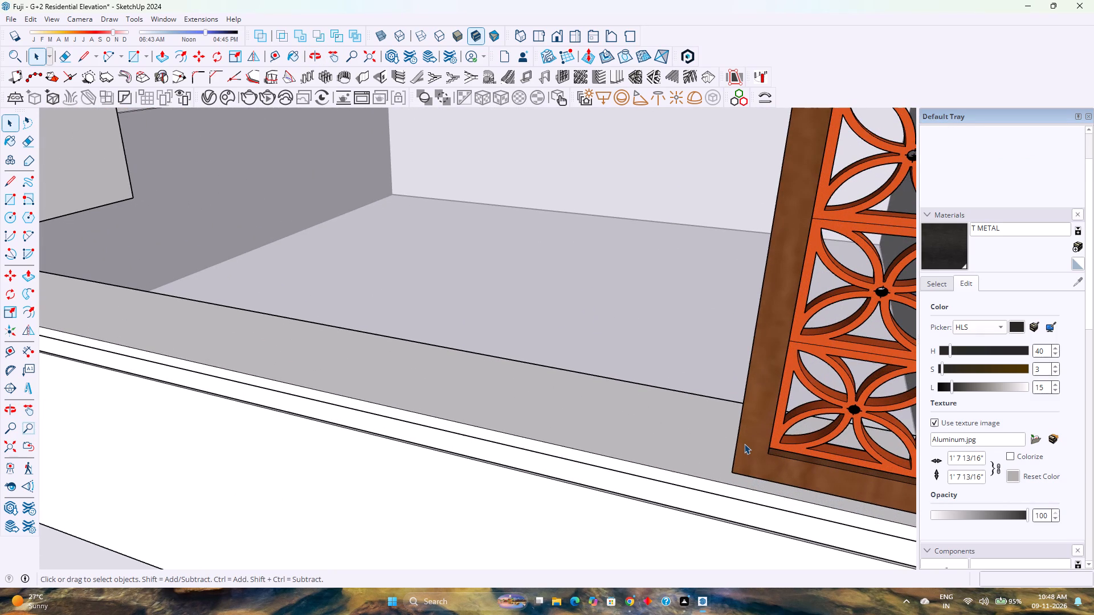
key(l)
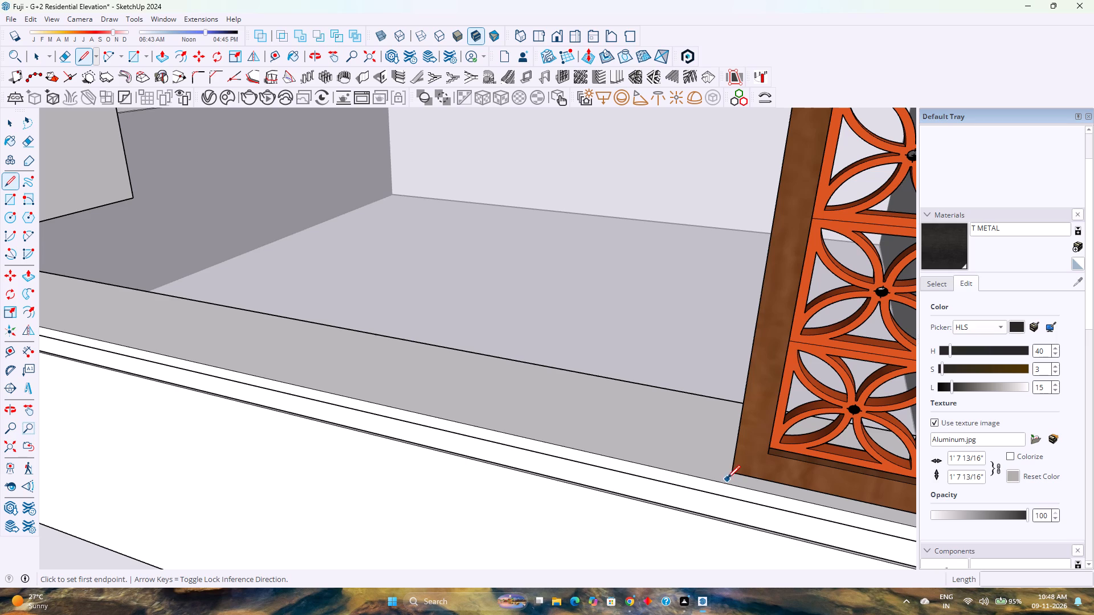
scroll(726, 484, up, 3)
middle_drag(726, 485, 763, 554)
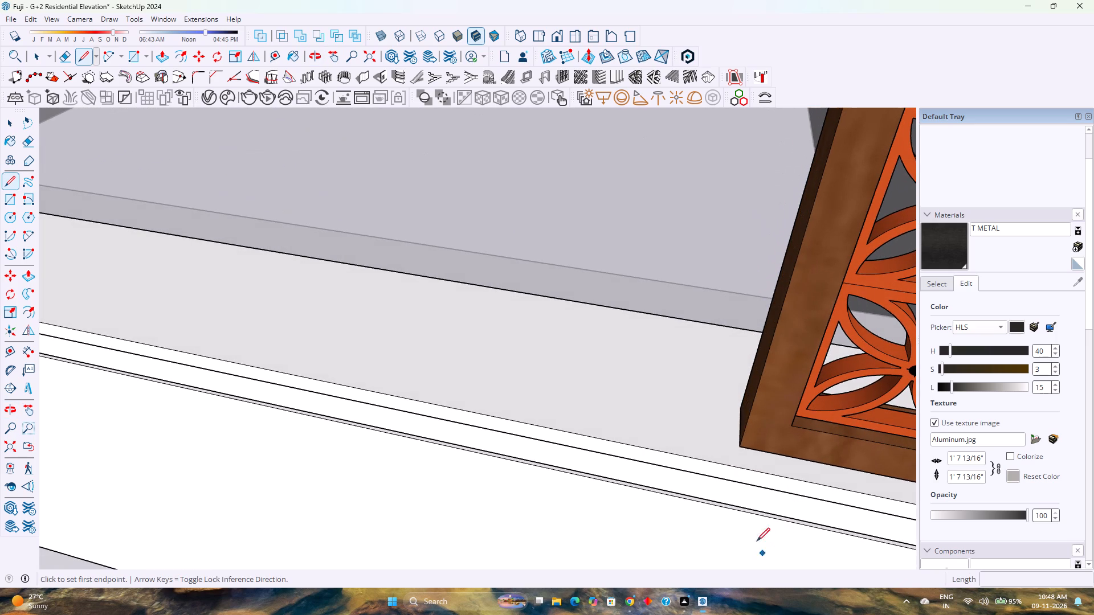
scroll(737, 469, down, 5)
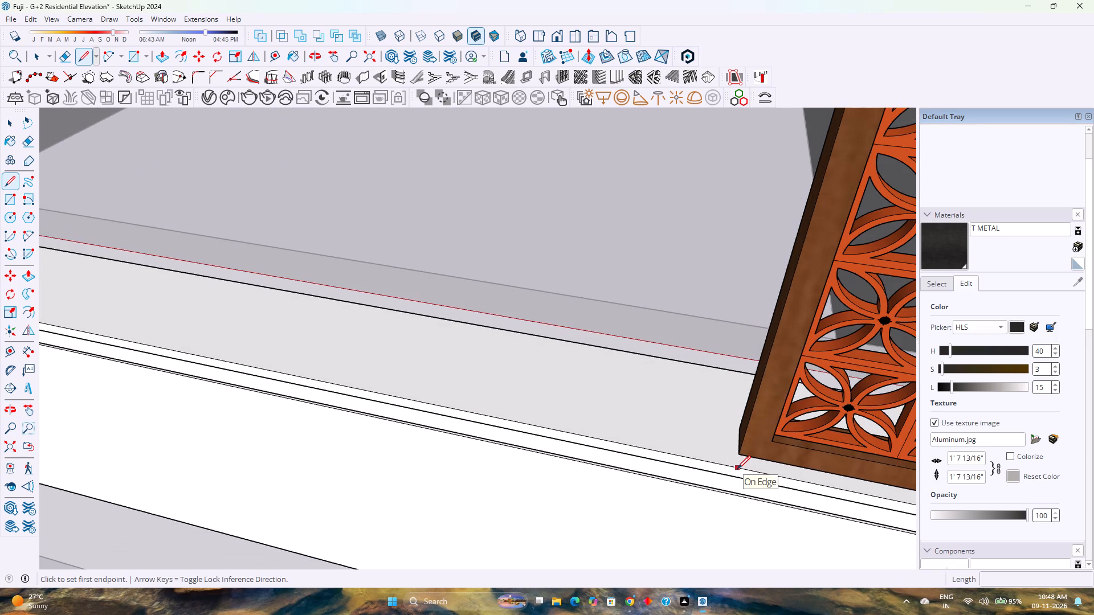
scroll(737, 469, down, 9)
scroll(737, 469, up, 4)
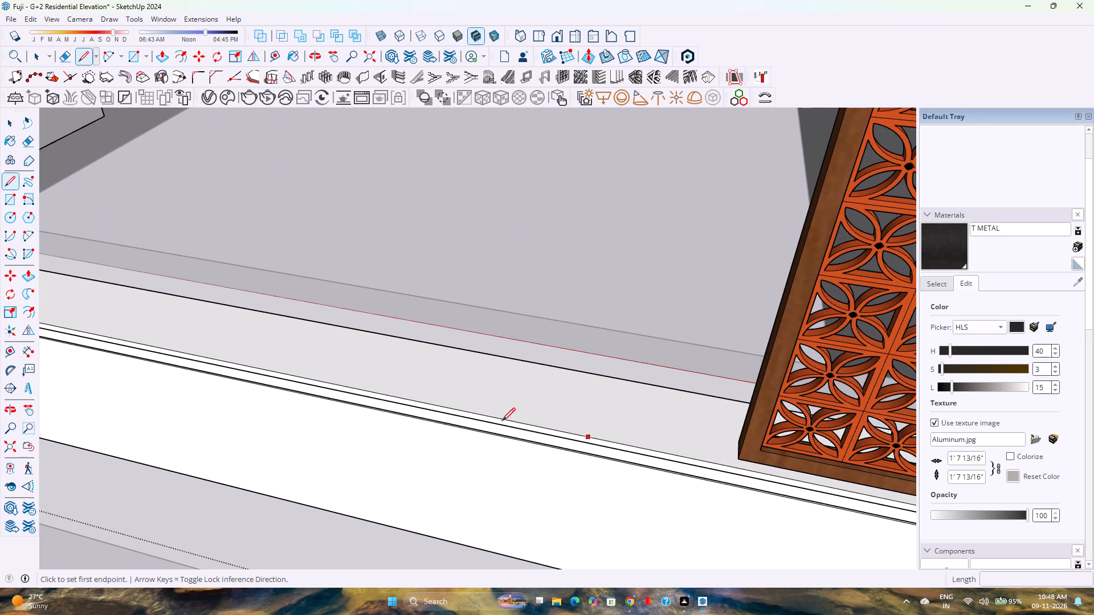
click(278, 52)
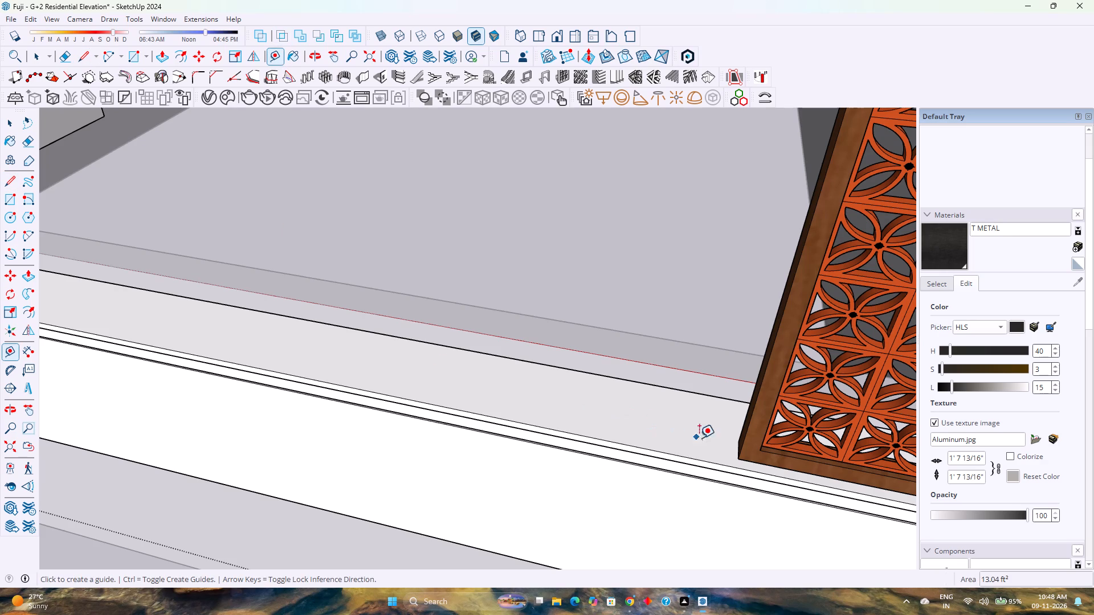
scroll(740, 441, up, 8)
click(736, 454)
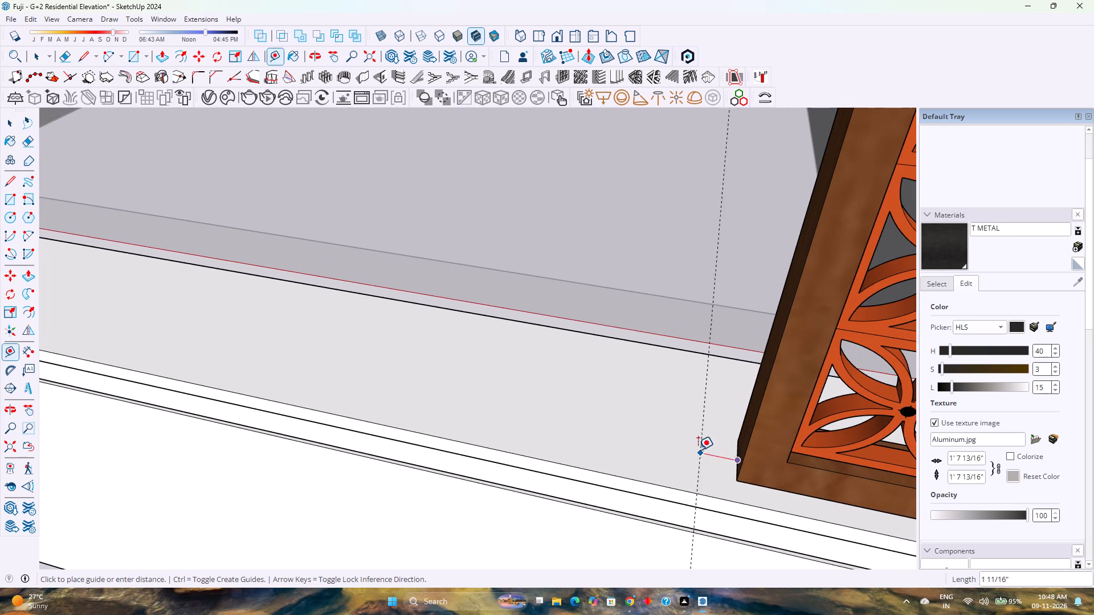
click(734, 482)
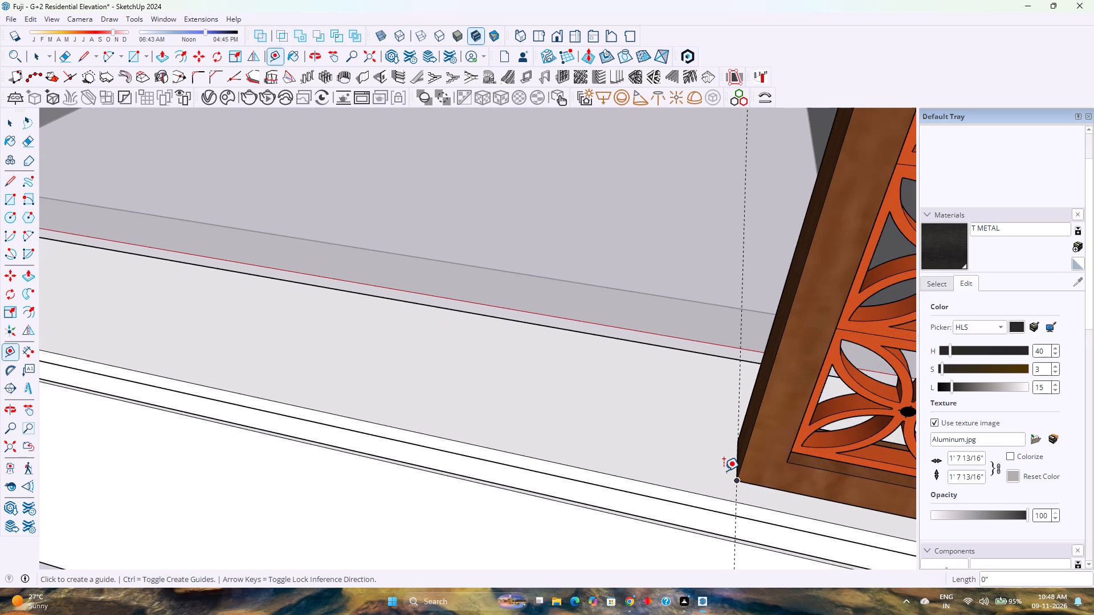
Draw a vertical line about 16' 6" long from the guide on the rounded opening's bottom edge to its top edge, alongside the jaali screen.
key(l)
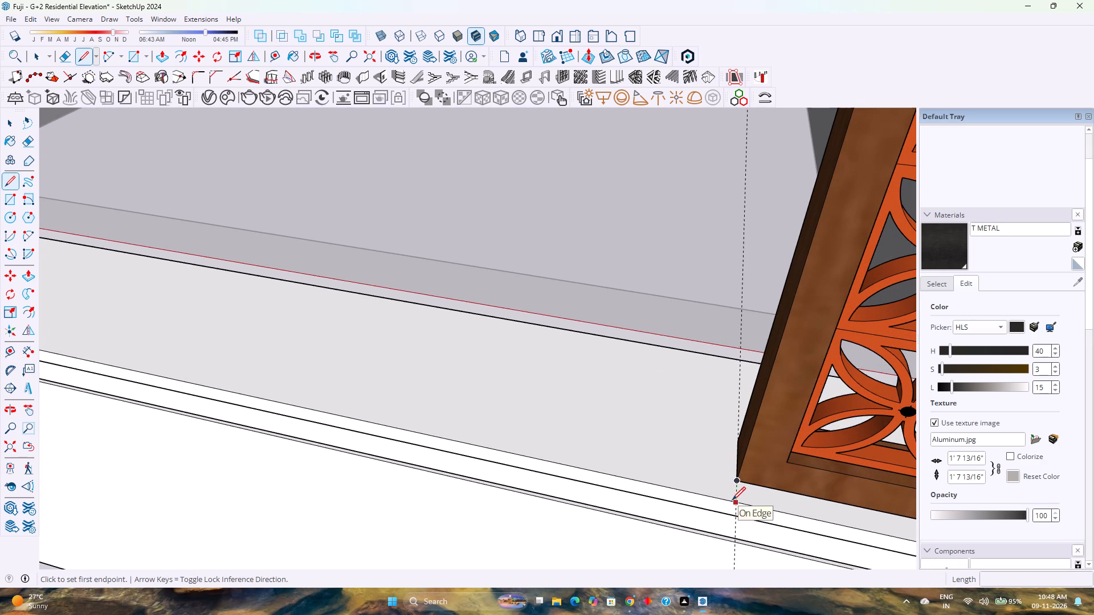
click(732, 500)
scroll(720, 469, down, 20)
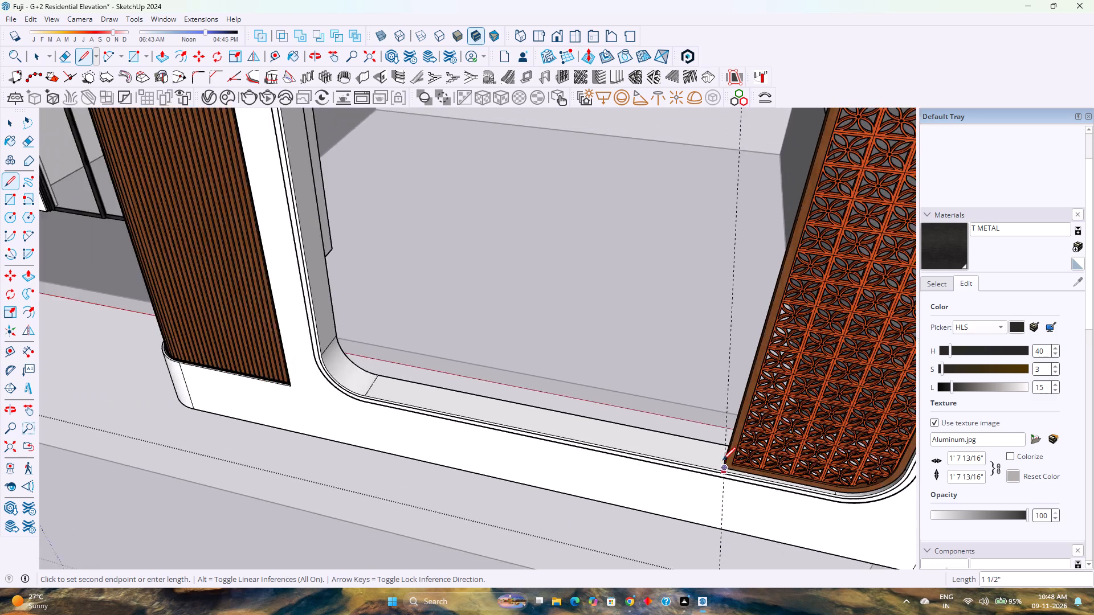
scroll(722, 460, down, 14)
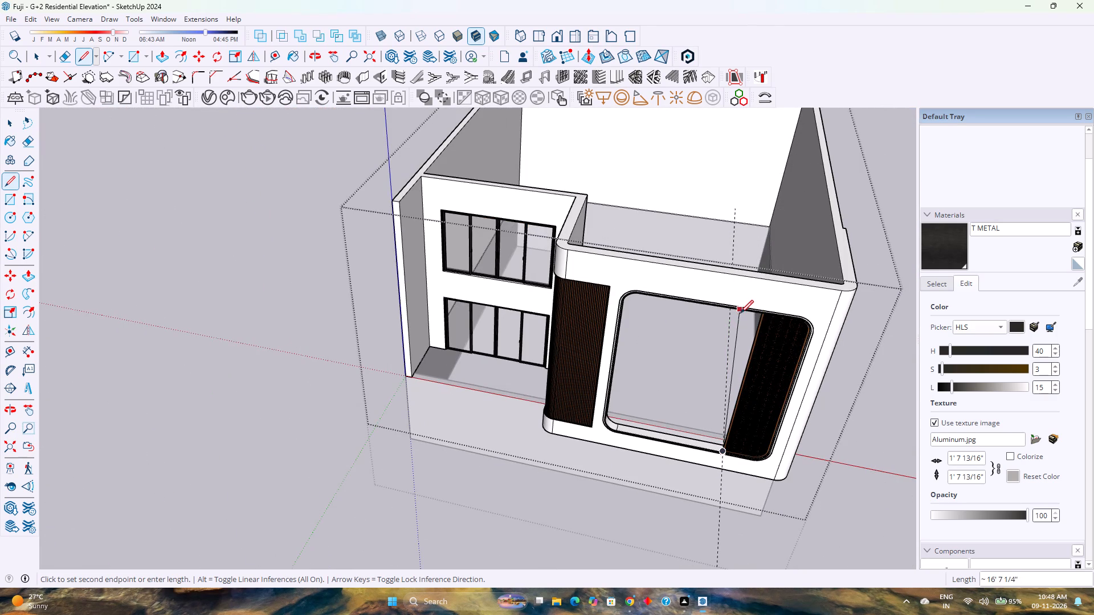
key(Up)
scroll(748, 319, up, 15)
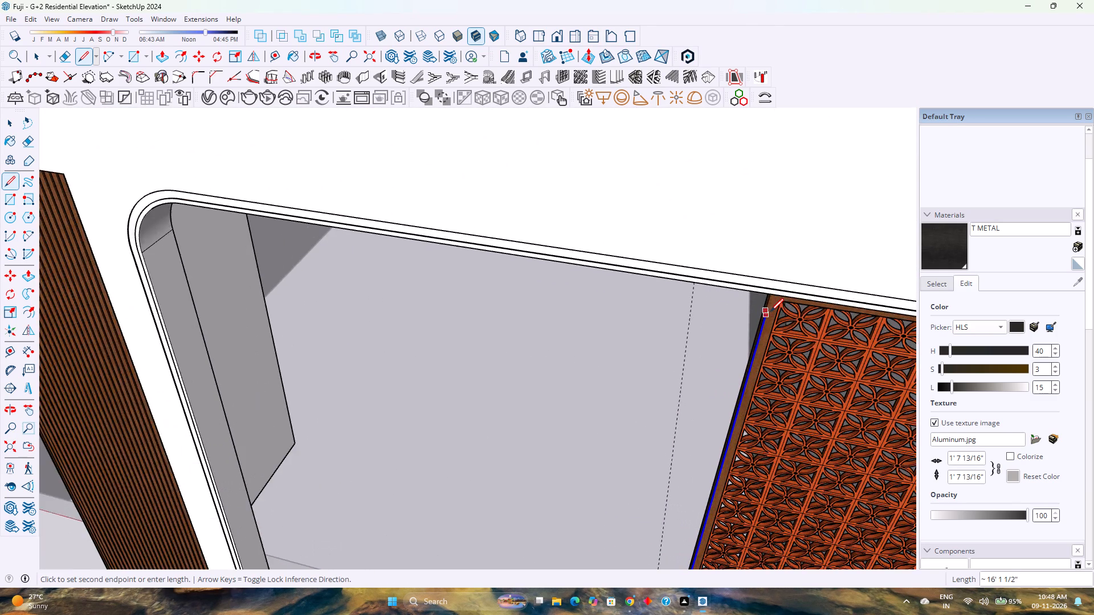
scroll(770, 311, up, 4)
click(772, 289)
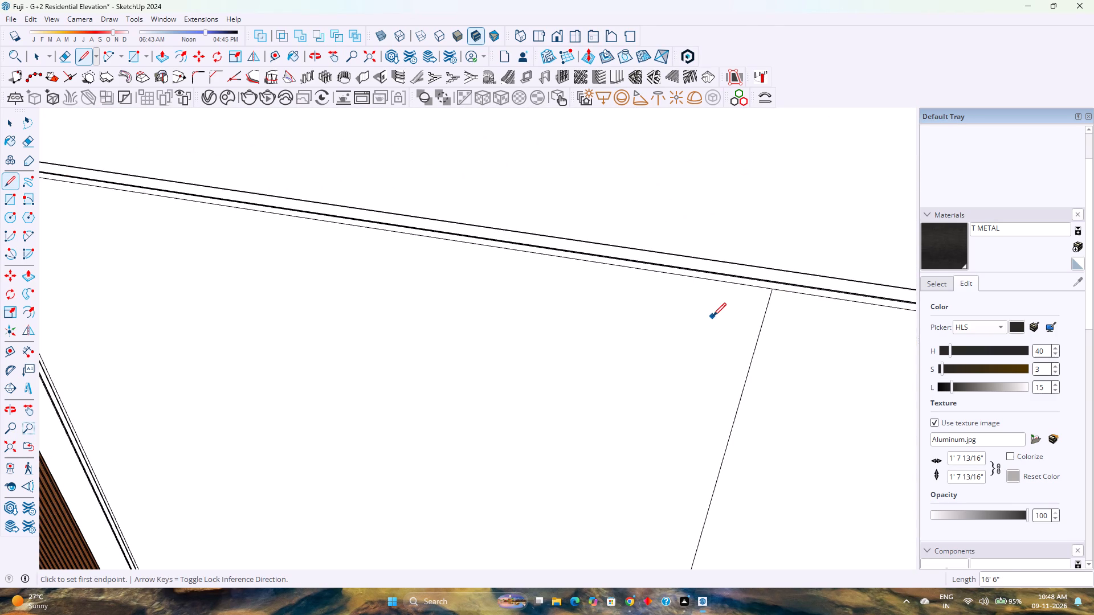
Delete the face covering the jaali screen, keeping the face across the rest of the rounded opening.
key(space)
click(761, 388)
key(Delete)
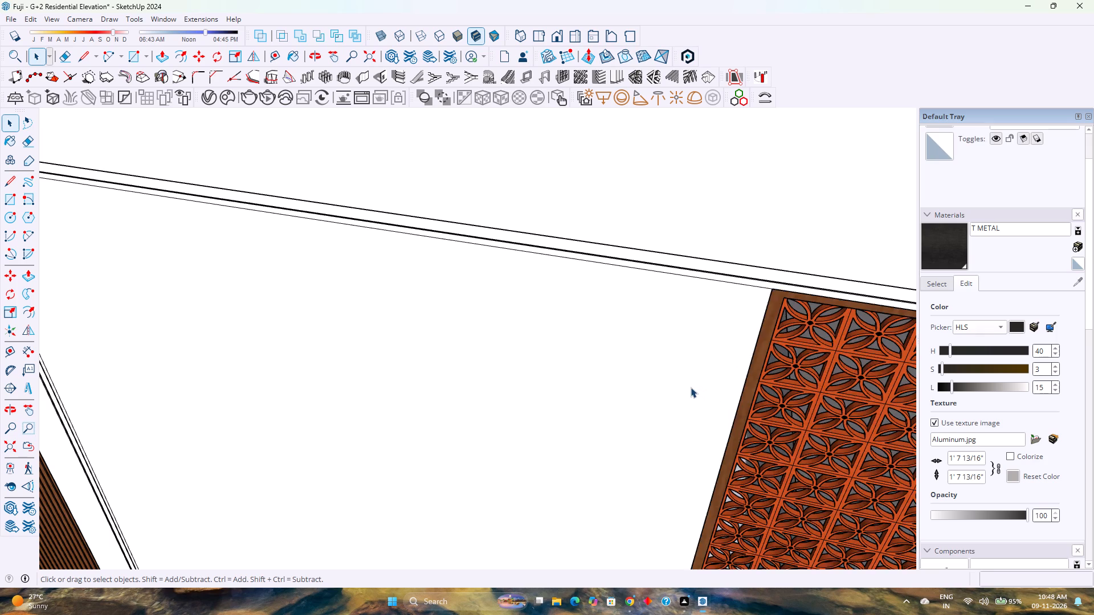
scroll(691, 386, down, 12)
scroll(588, 397, down, 4)
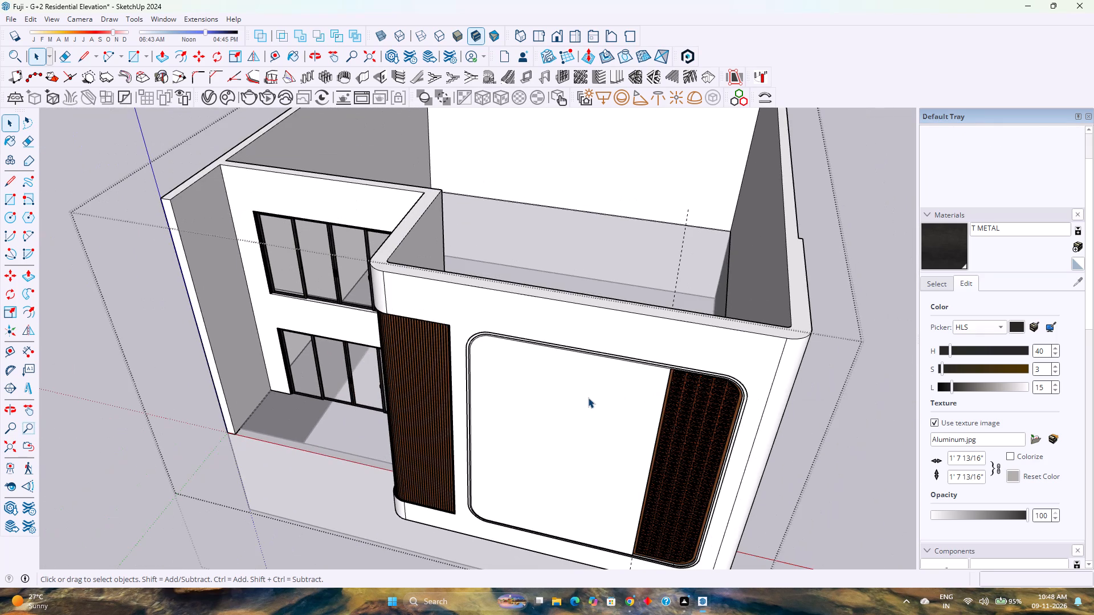
Copy the rounded opening's face beside the jaali screen, including its edges, 25' along the red axis, clear of the building.
double_click(588, 397)
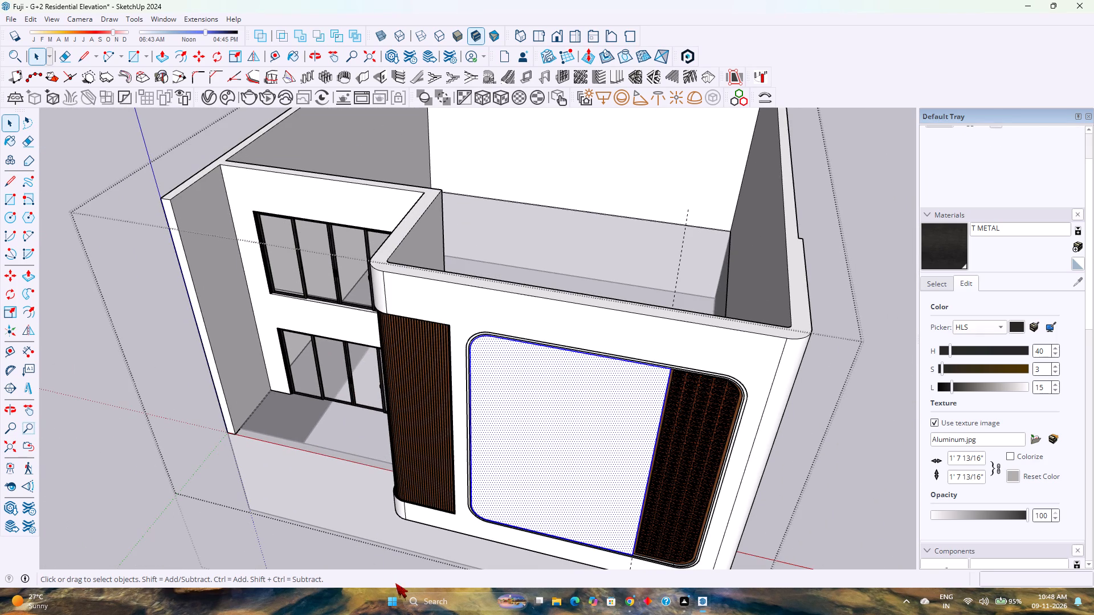
key(m)
scroll(631, 567, up, 10)
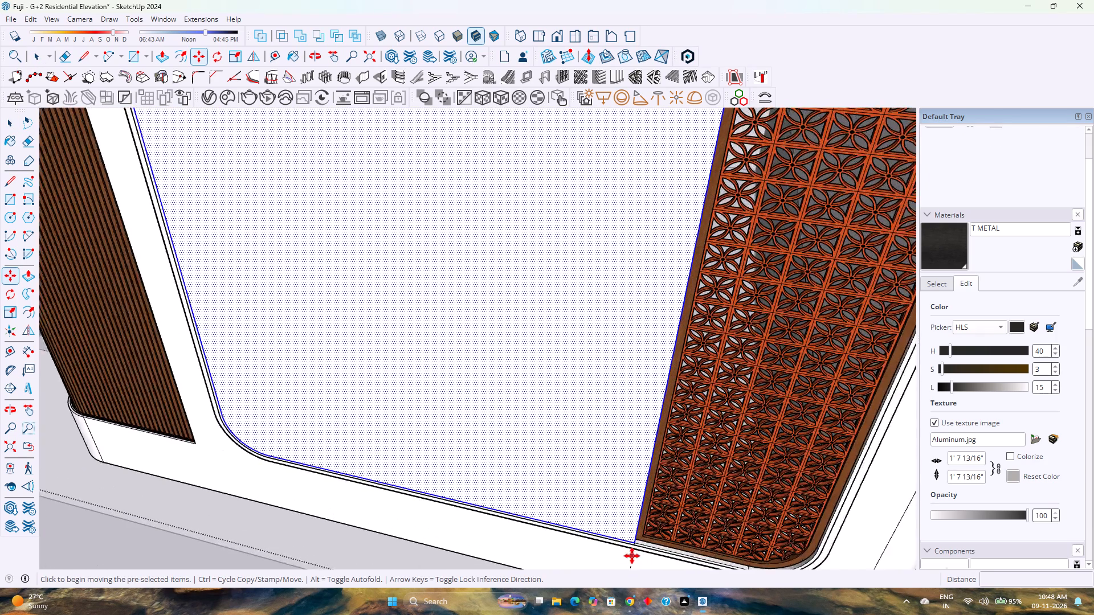
scroll(632, 556, up, 10)
click(639, 519)
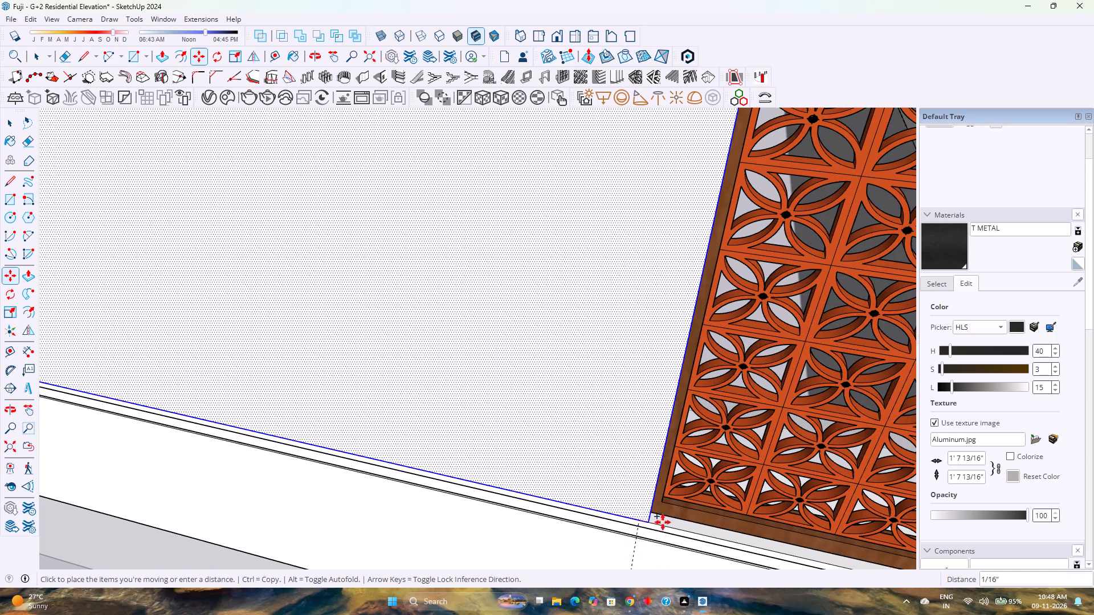
scroll(675, 528, down, 10)
scroll(675, 528, up, 1)
scroll(675, 528, down, 8)
shift+middle_drag(674, 521, 323, 525)
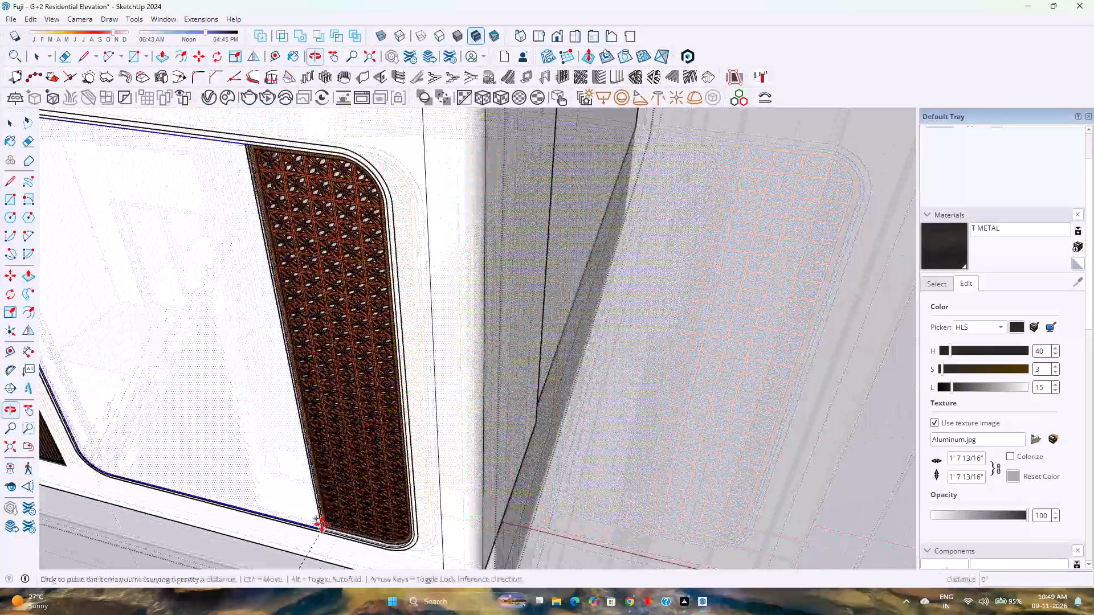
scroll(330, 513, down, 9)
middle_drag(330, 513, 443, 454)
shift+middle_click(443, 453)
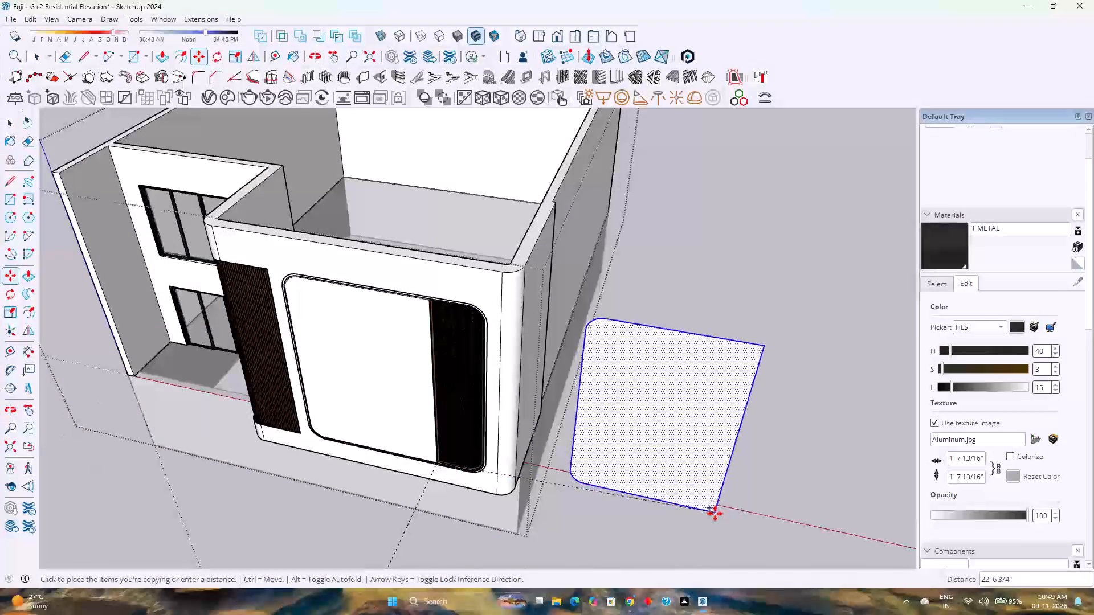
key(Right)
text(25')
key(Return)
key(space)
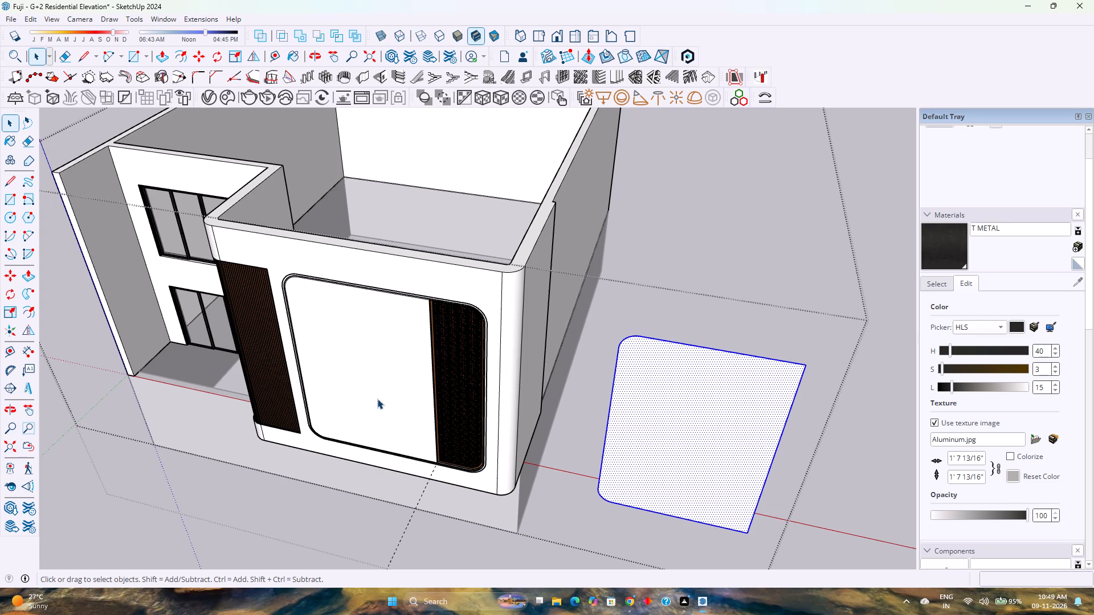
Delete the original face filling the rounded opening beside the jaali screen.
click(377, 399)
key(Delete)
Group the copied face and its edges beside the building.
scroll(377, 399, down, 1)
click(610, 451)
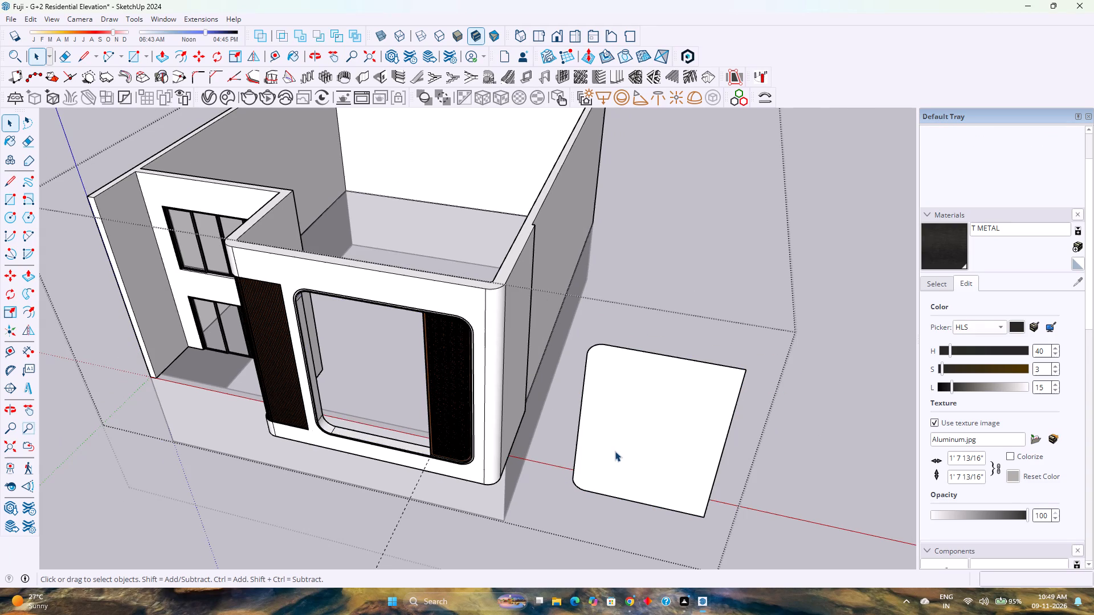
click(615, 451)
triple_click(616, 451)
click(619, 451)
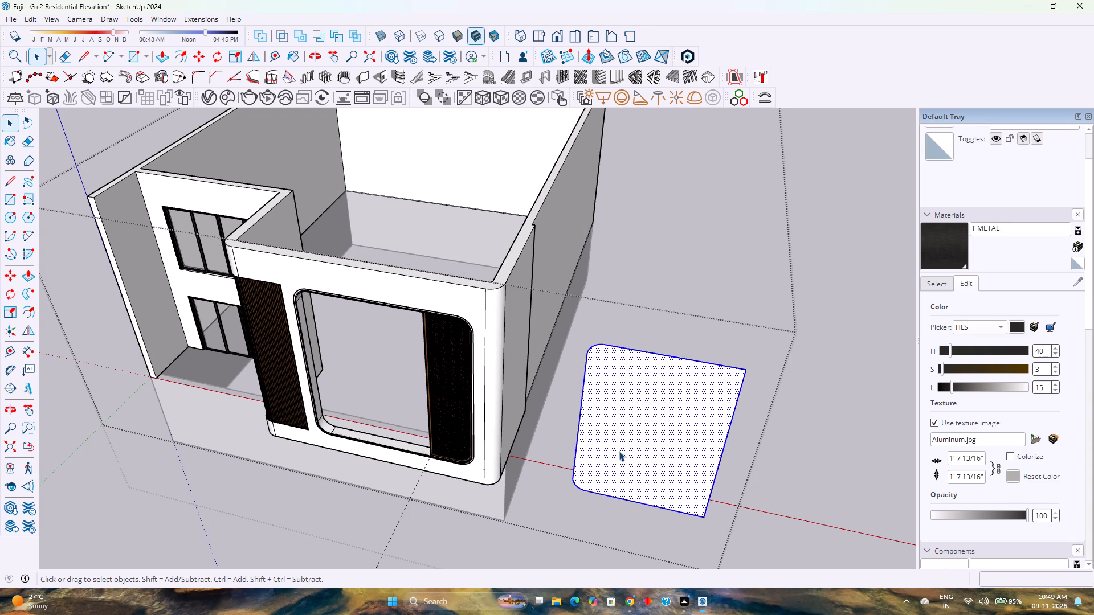
right_click(619, 451)
click(659, 196)
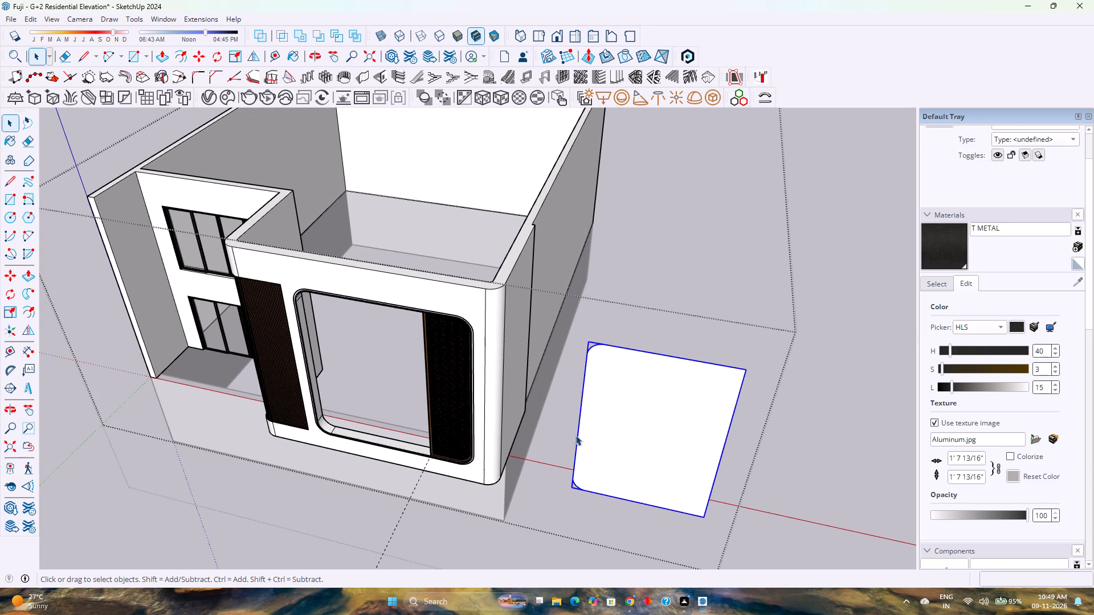
Open the copied panel's group for editing.
double_click(639, 435)
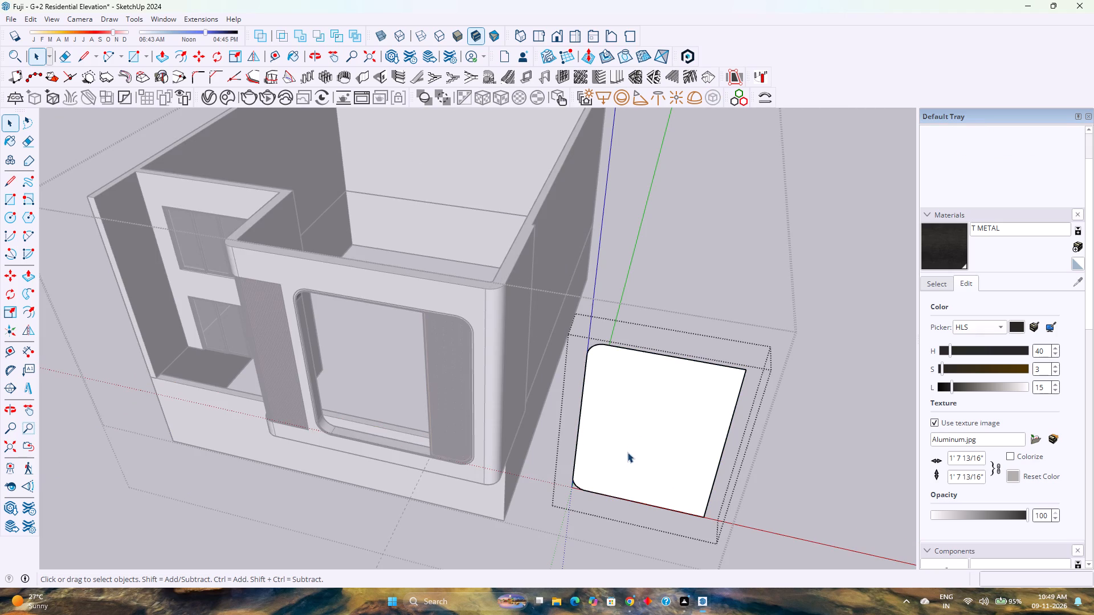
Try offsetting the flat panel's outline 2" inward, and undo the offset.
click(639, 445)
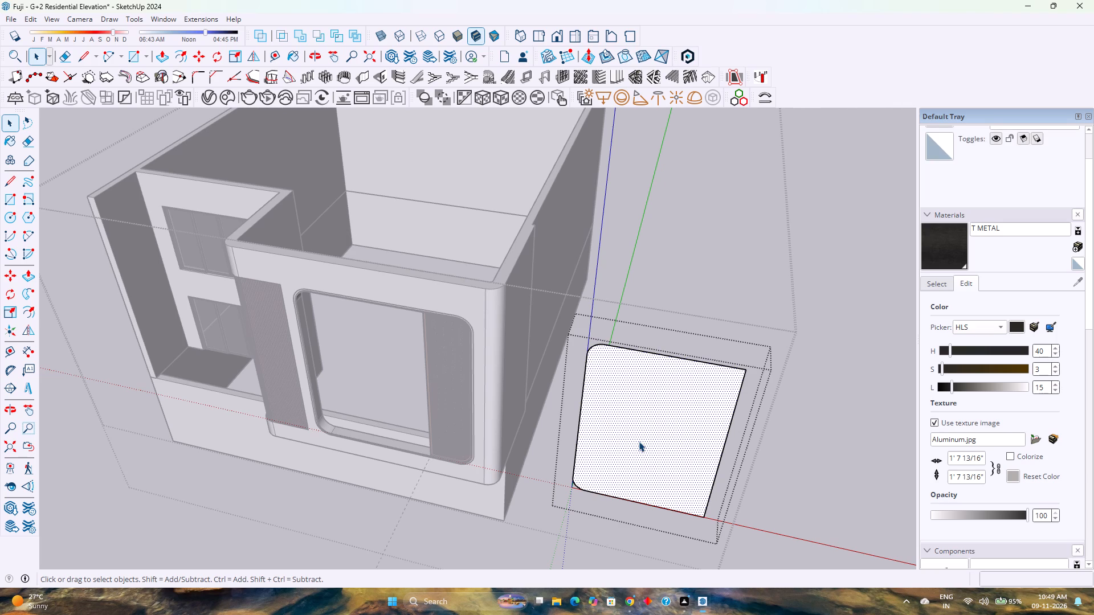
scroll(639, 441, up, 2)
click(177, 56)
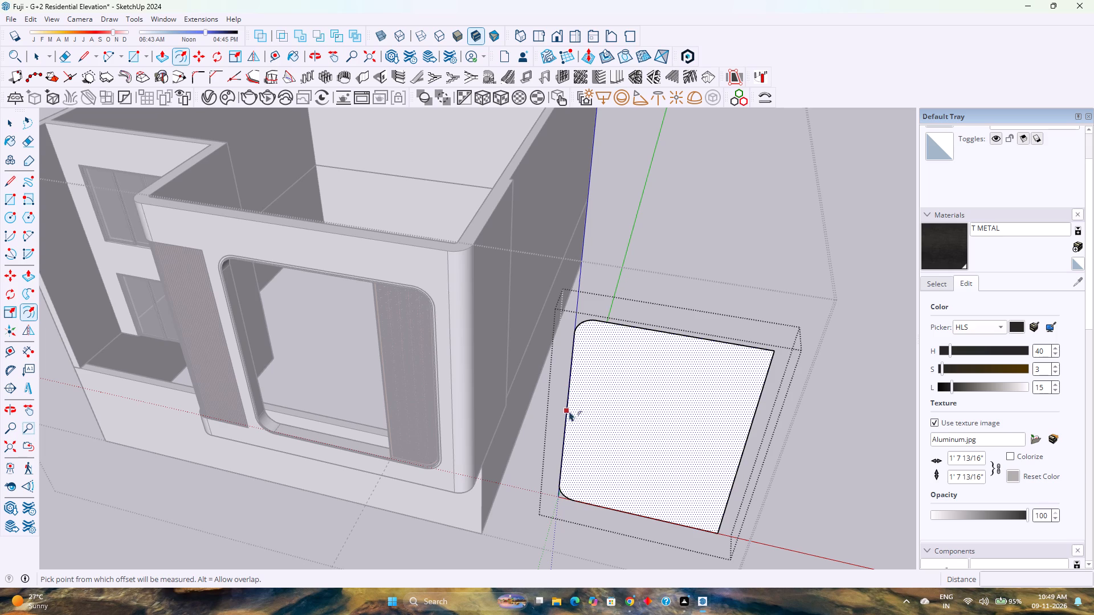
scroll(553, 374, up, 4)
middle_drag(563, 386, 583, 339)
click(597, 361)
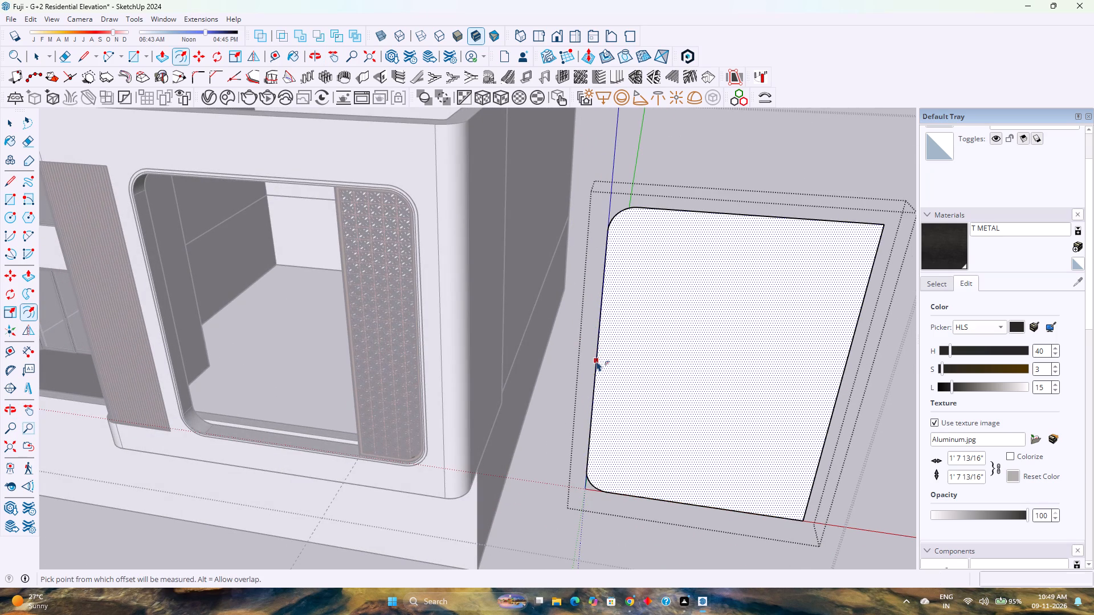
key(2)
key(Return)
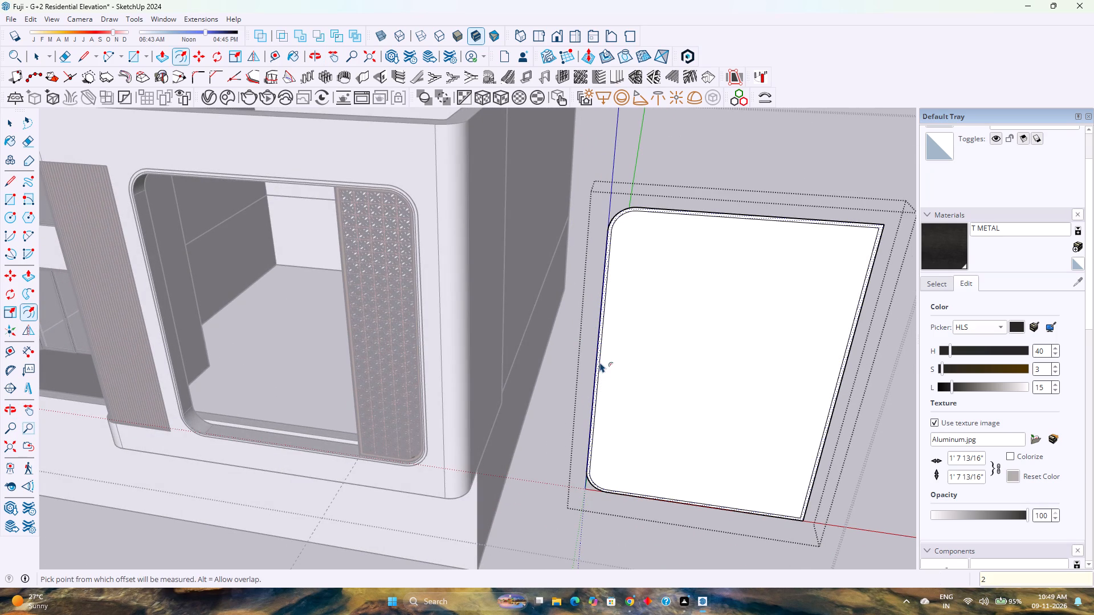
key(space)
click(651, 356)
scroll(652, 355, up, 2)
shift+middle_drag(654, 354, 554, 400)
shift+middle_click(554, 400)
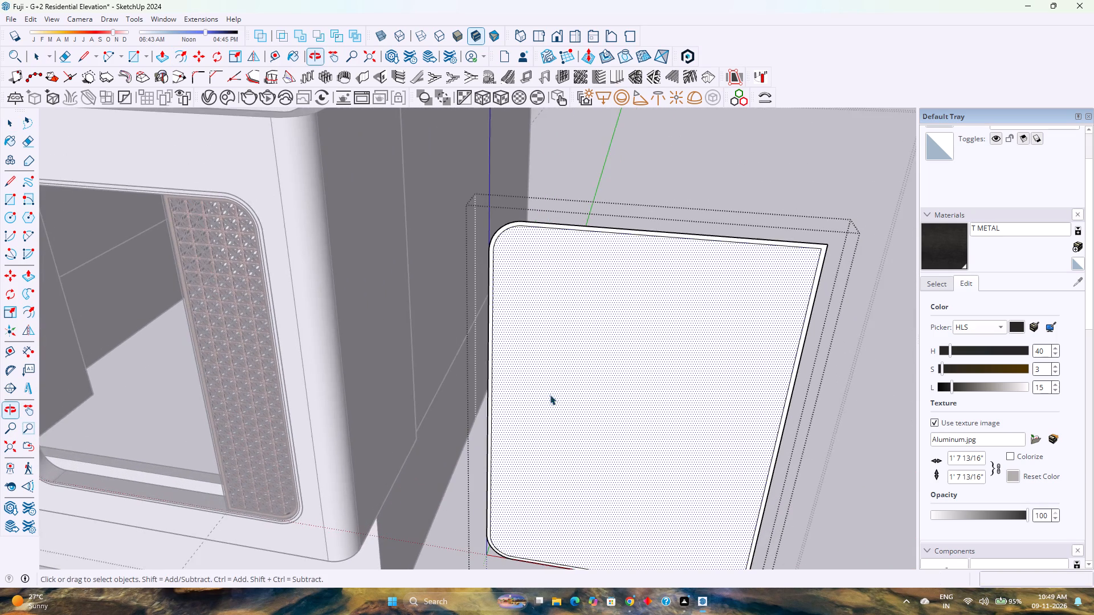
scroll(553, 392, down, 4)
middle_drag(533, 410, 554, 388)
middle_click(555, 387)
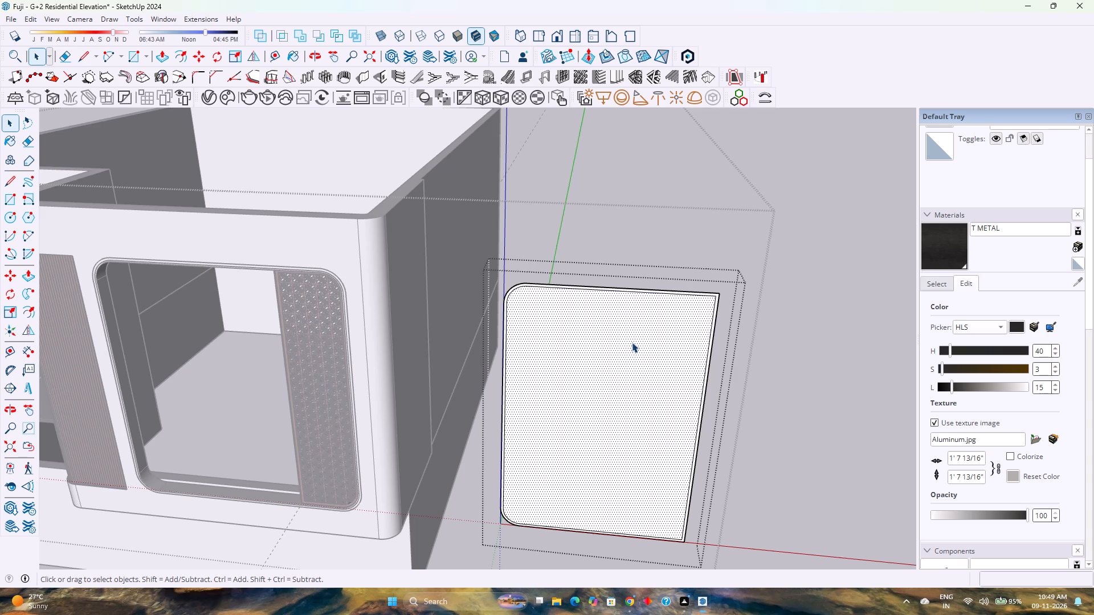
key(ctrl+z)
Extrude the copied panel's face by 3".
key(p)
click(600, 343)
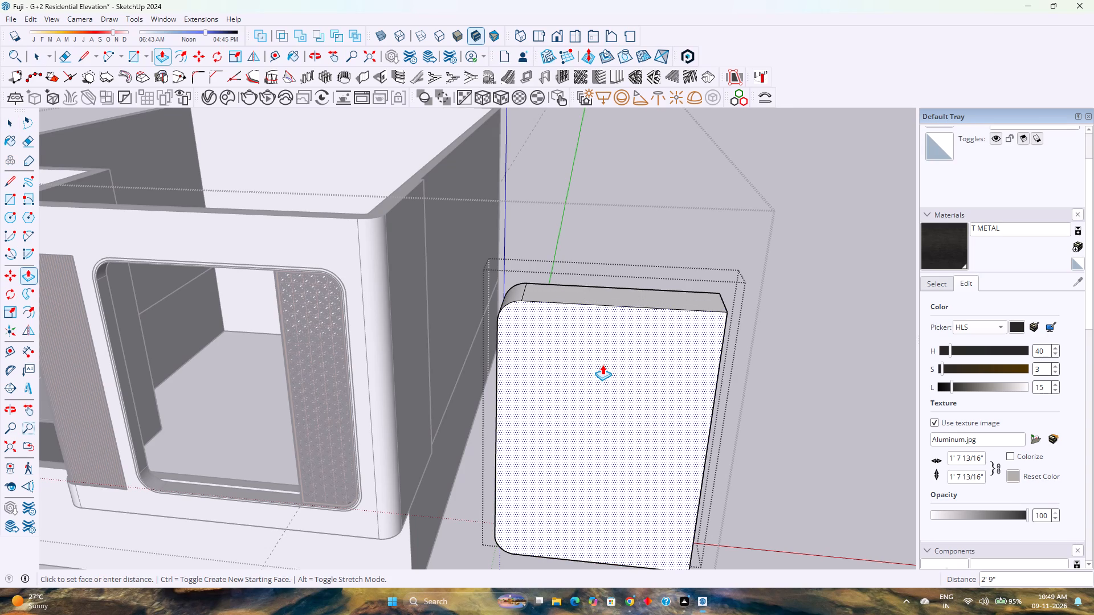
key(2)
key(Return)
key(3)
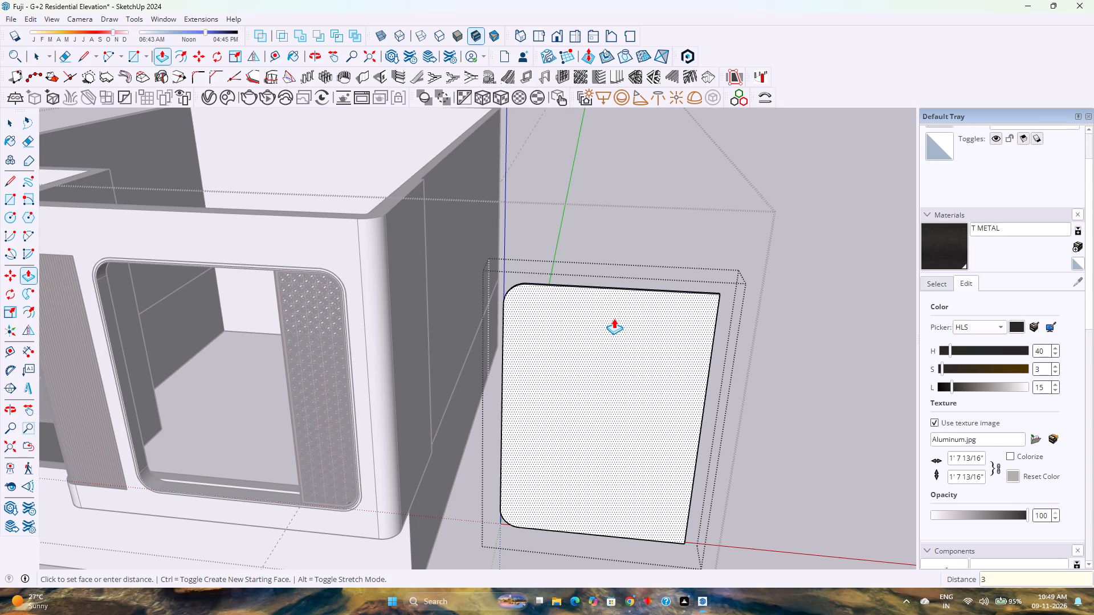
key(Return)
Offset the outline of the extruded panel's front face 2" inward.
scroll(667, 297, up, 7)
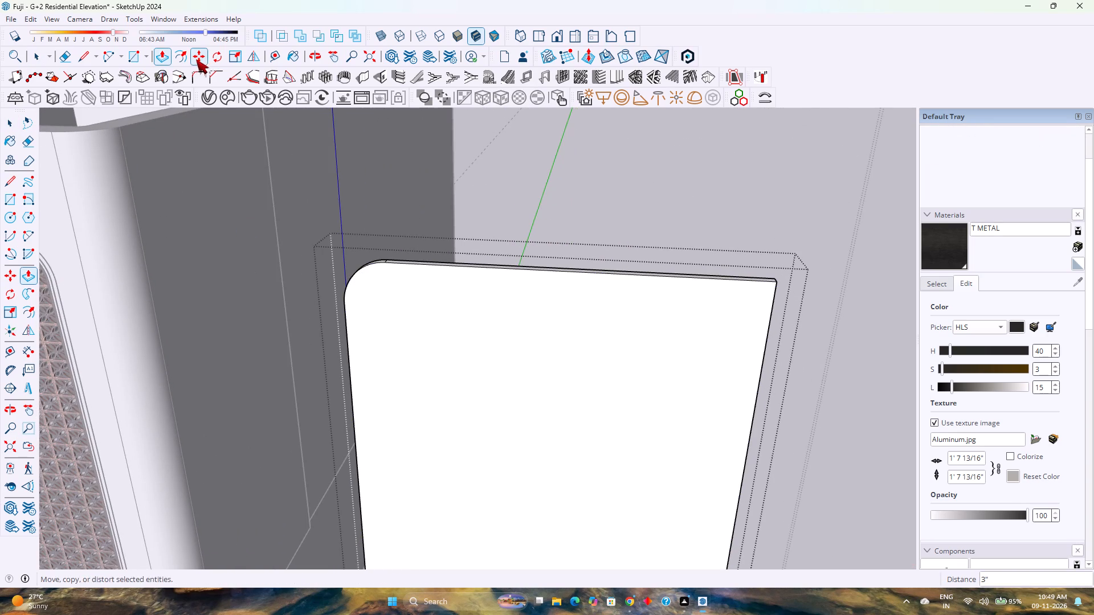
click(185, 61)
click(378, 407)
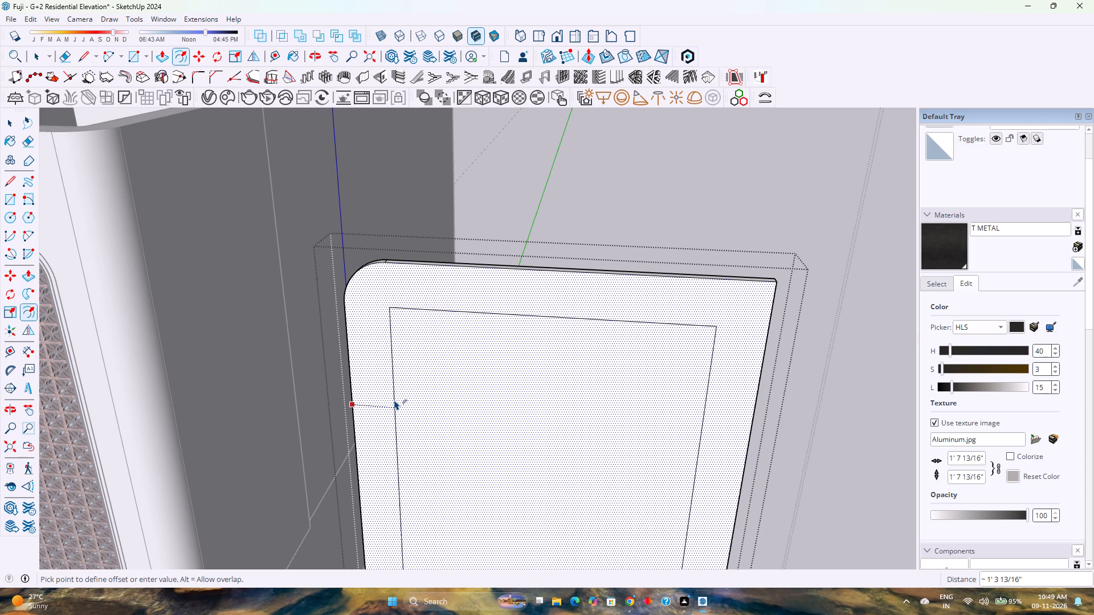
key(3)
key(Return)
key(2)
key(Return)
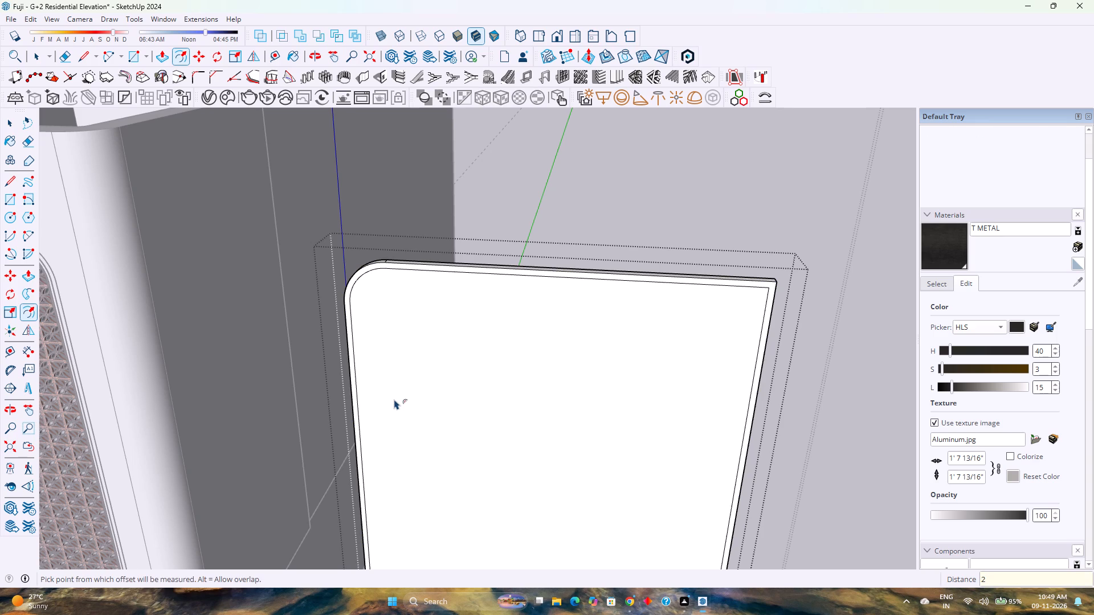
Push the panel's inner face back 3" to cut through it and form a hollow frame.
key(space)
click(438, 379)
scroll(439, 379, down, 4)
key(p)
click(450, 382)
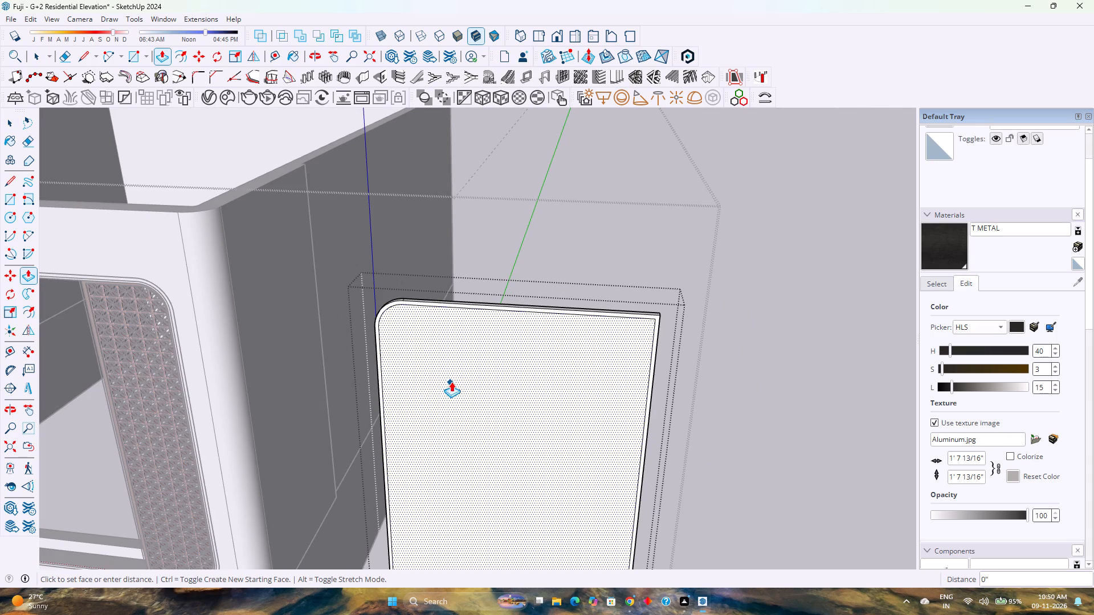
key(3)
key(Return)
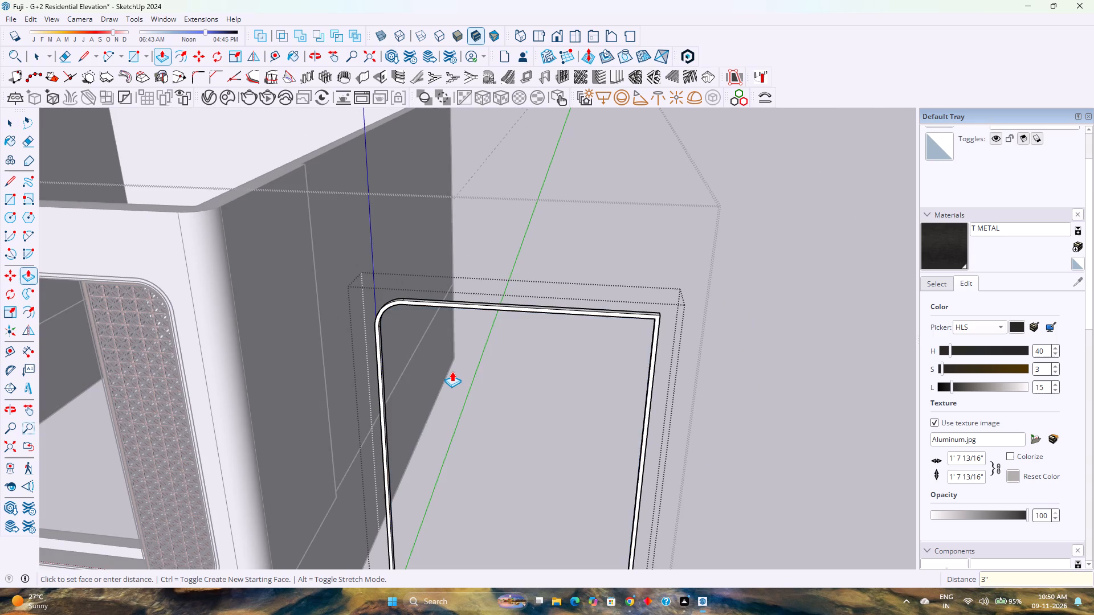
Draw a vertical line down the frame's inner front edge on its square-cornered side to fill the frame with a face.
scroll(452, 371, down, 5)
key(space)
scroll(452, 371, down, 3)
scroll(459, 425, up, 4)
shift+middle_drag(459, 448, 437, 355)
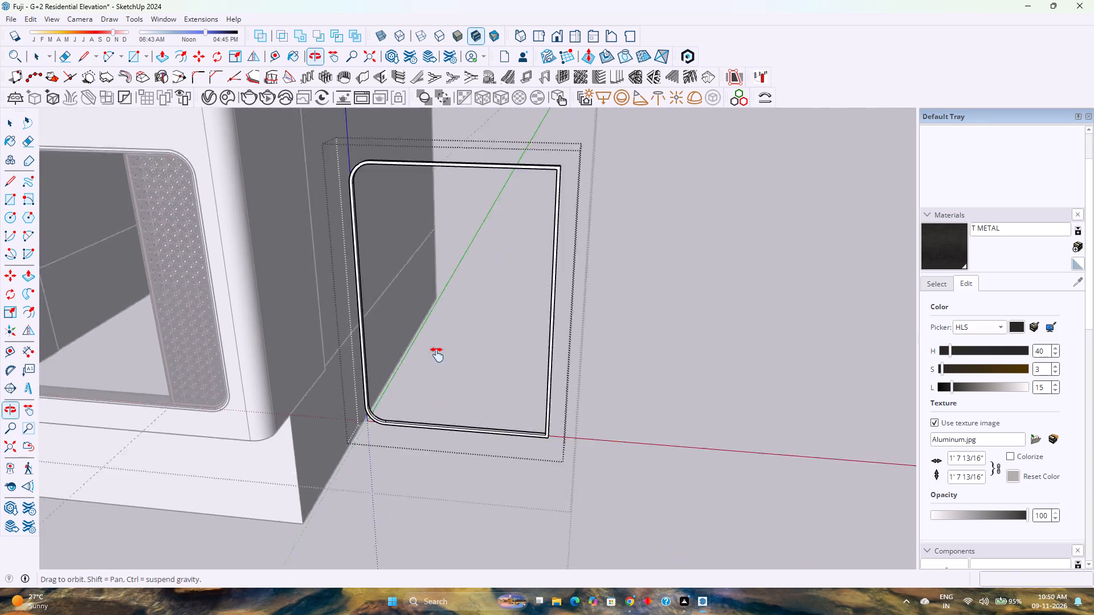
shift+middle_drag(437, 355, 437, 337)
scroll(468, 391, up, 4)
shift+scroll(463, 316, up, 1)
shift+middle_drag(463, 316, 500, 467)
scroll(496, 450, down, 3)
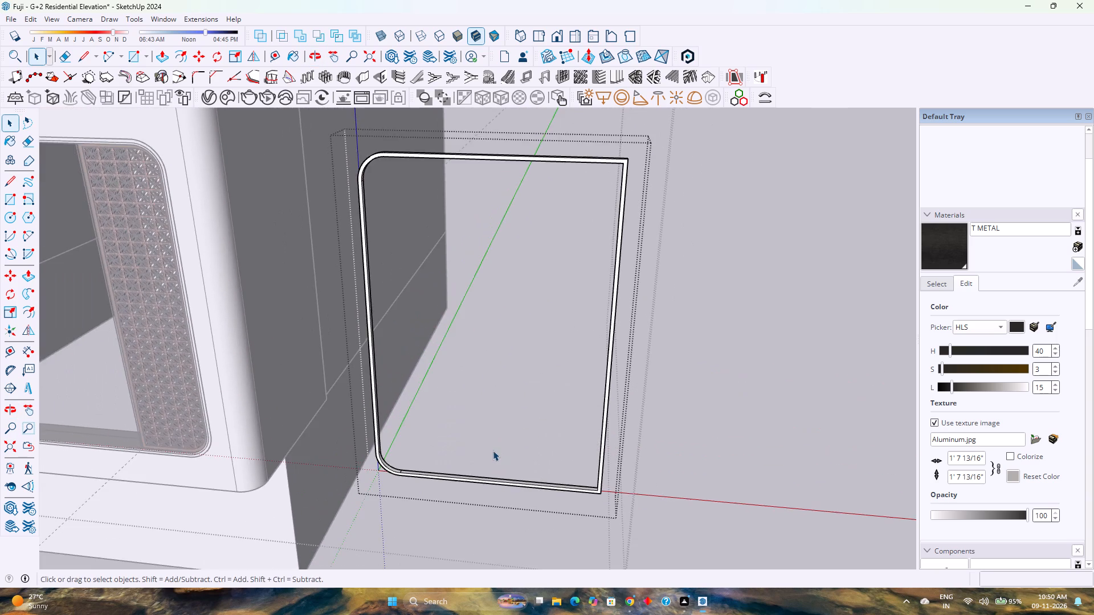
scroll(493, 440, down, 3)
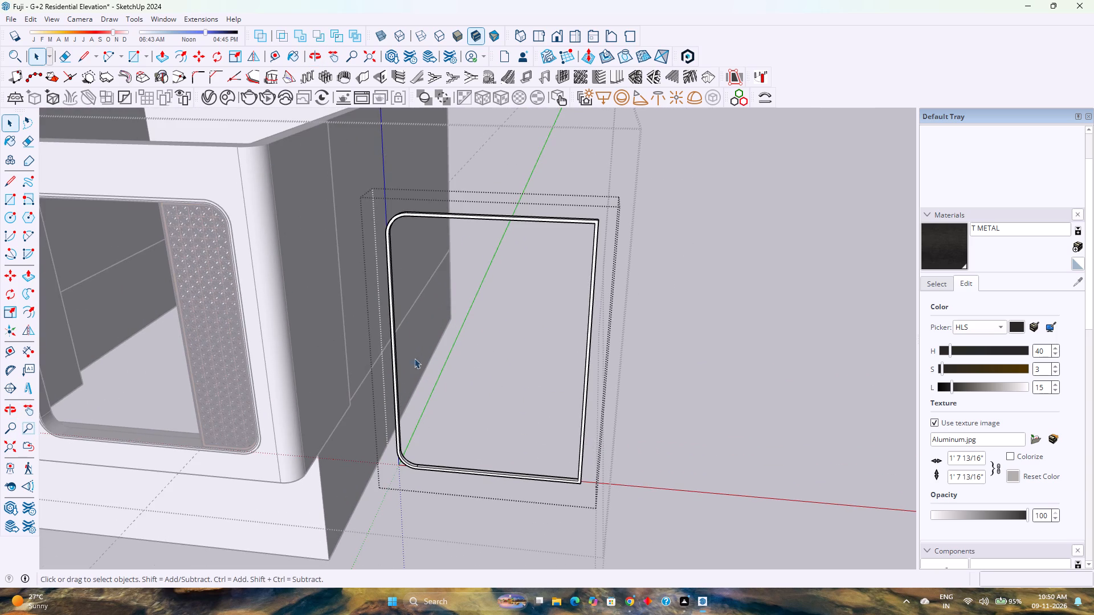
click(83, 52)
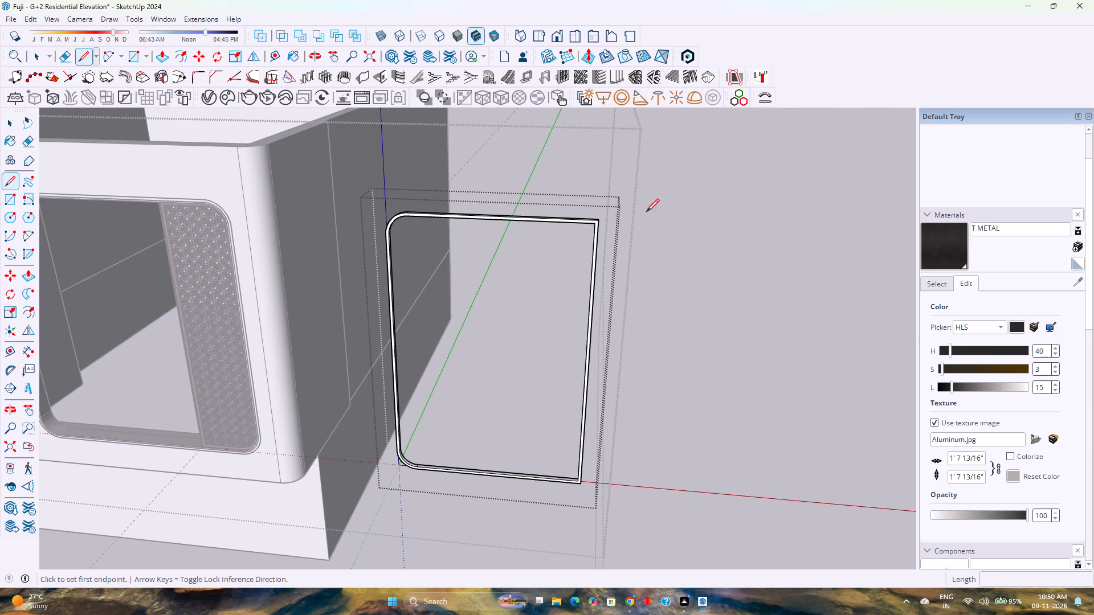
scroll(590, 239, up, 9)
click(601, 204)
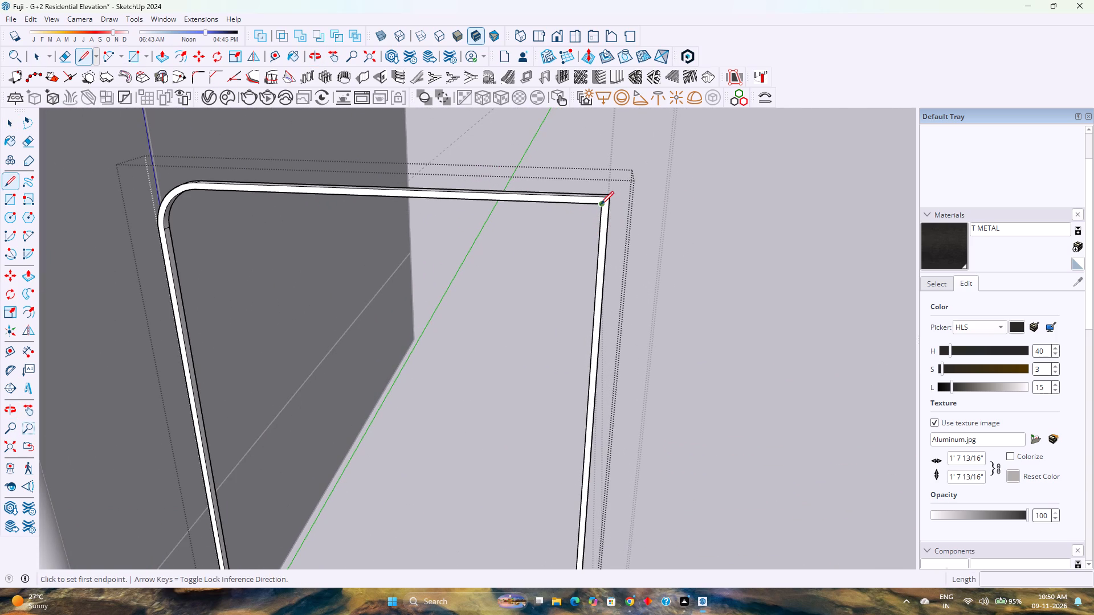
scroll(599, 362, down, 13)
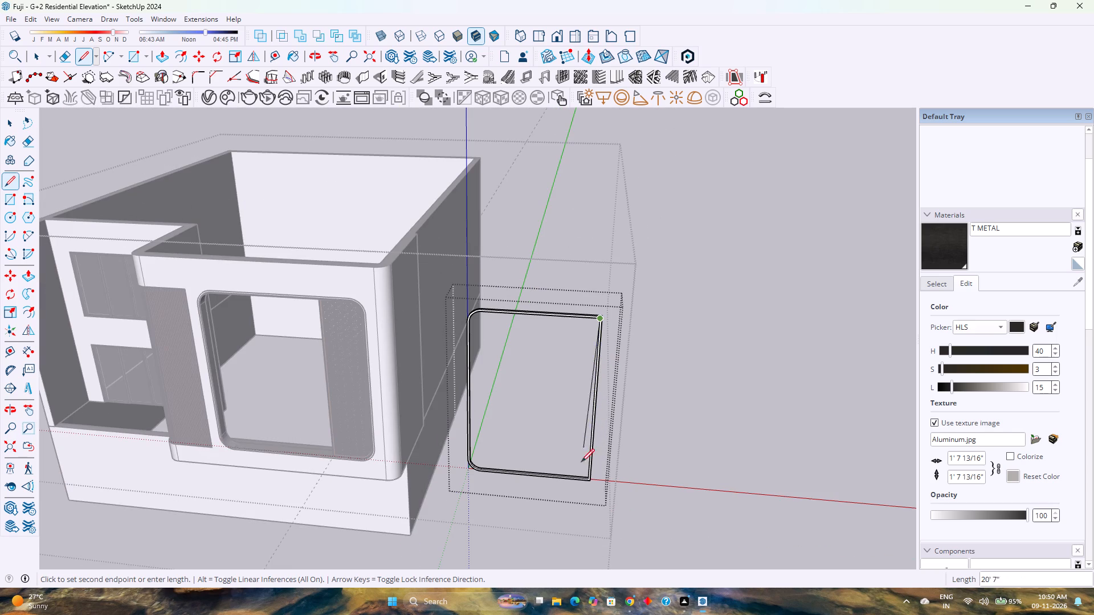
scroll(586, 509, up, 20)
scroll(586, 509, up, 2)
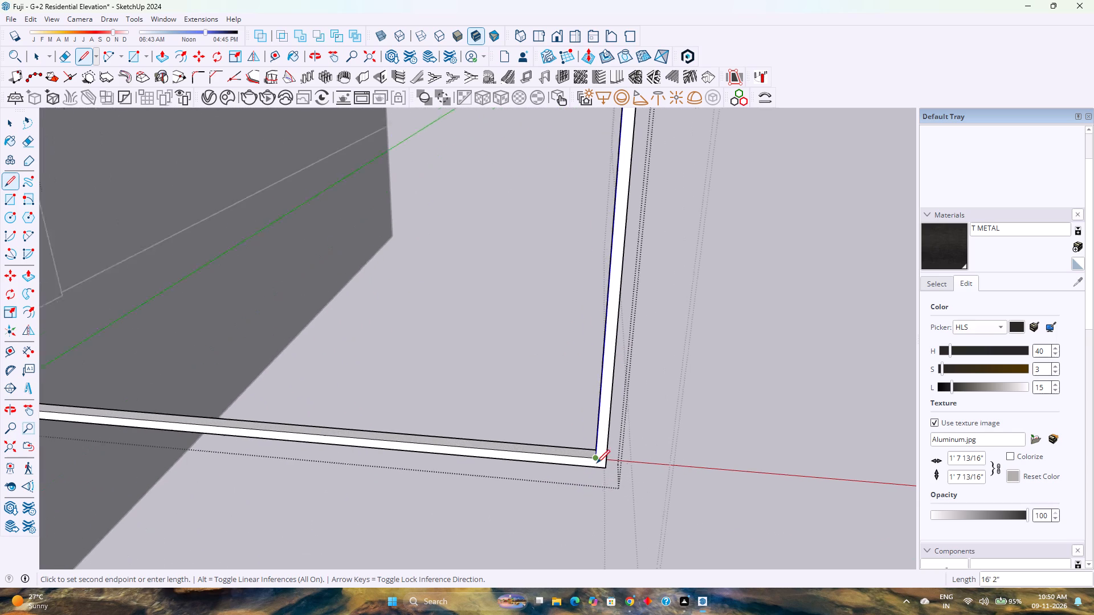
scroll(597, 463, up, 1)
click(598, 462)
Delete the short stray edge extending past the frame's bottom inner square corner.
key(space)
click(505, 370)
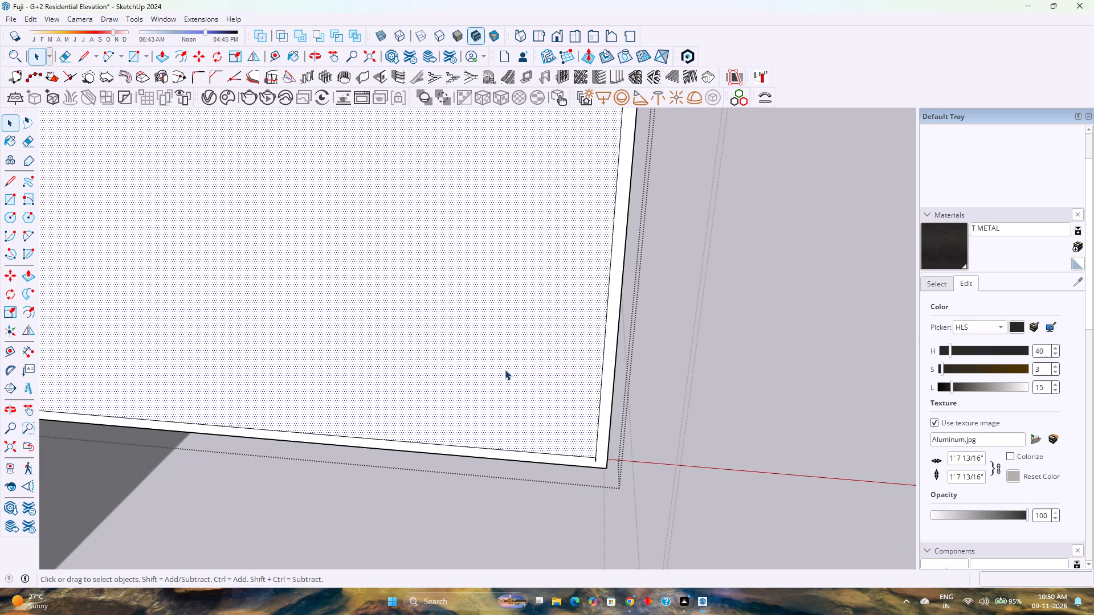
scroll(597, 470, up, 8)
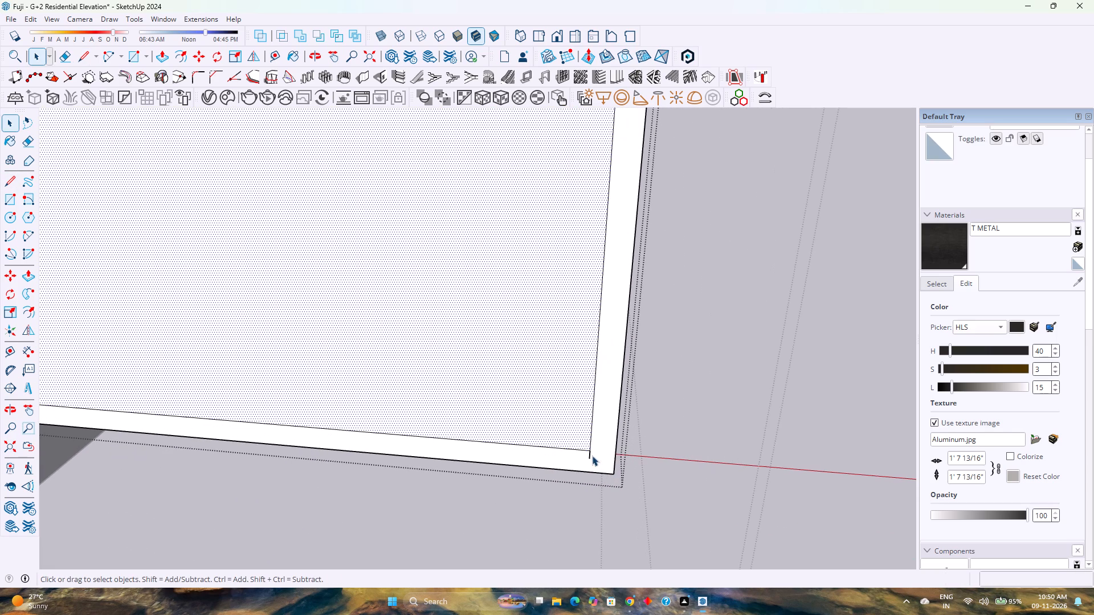
click(589, 456)
key(Delete)
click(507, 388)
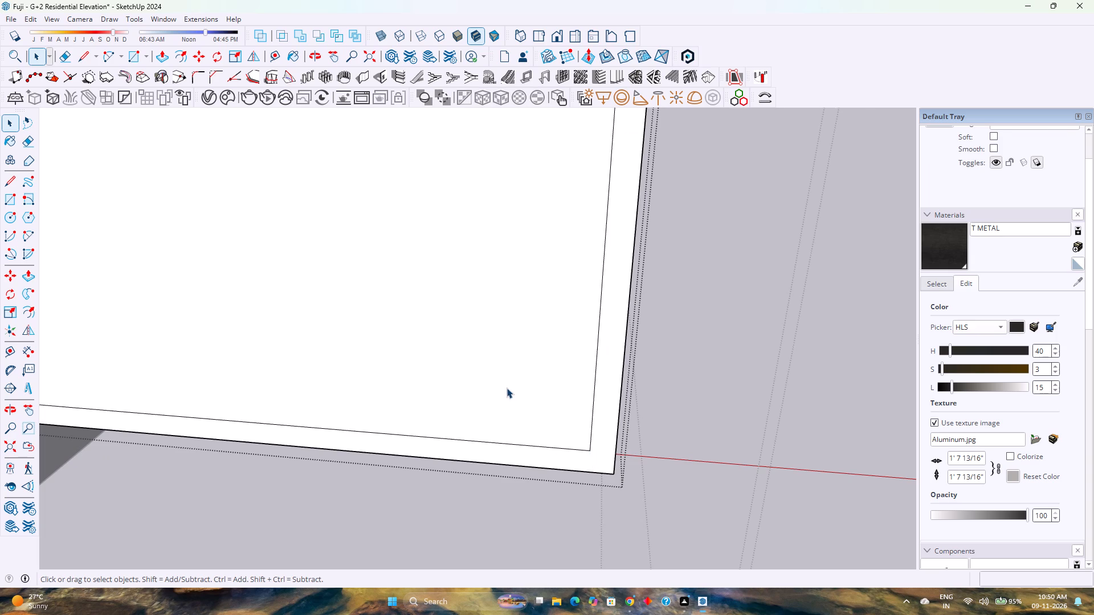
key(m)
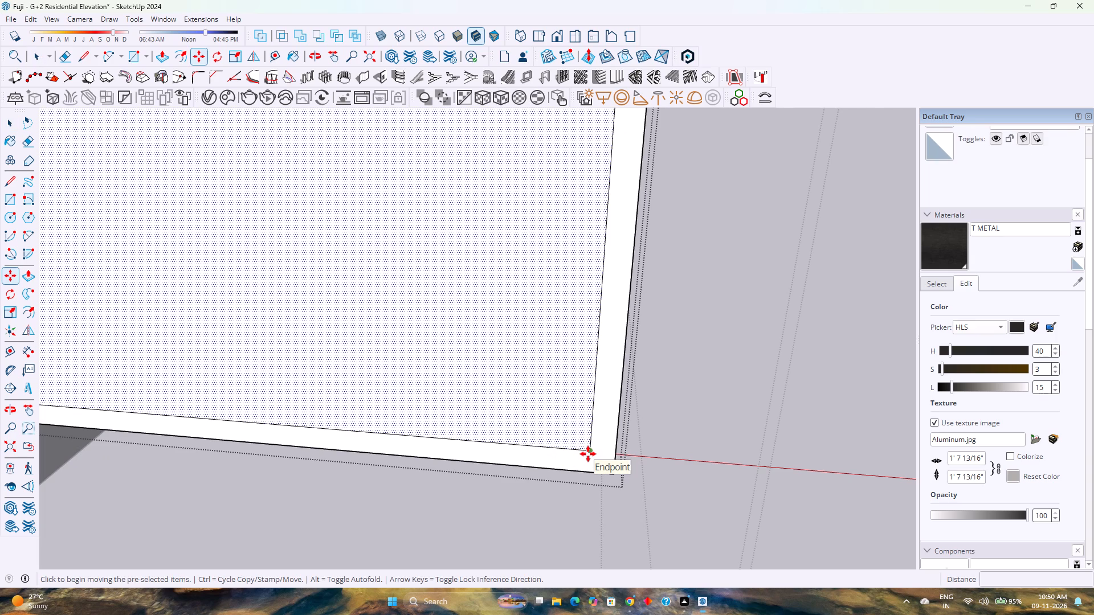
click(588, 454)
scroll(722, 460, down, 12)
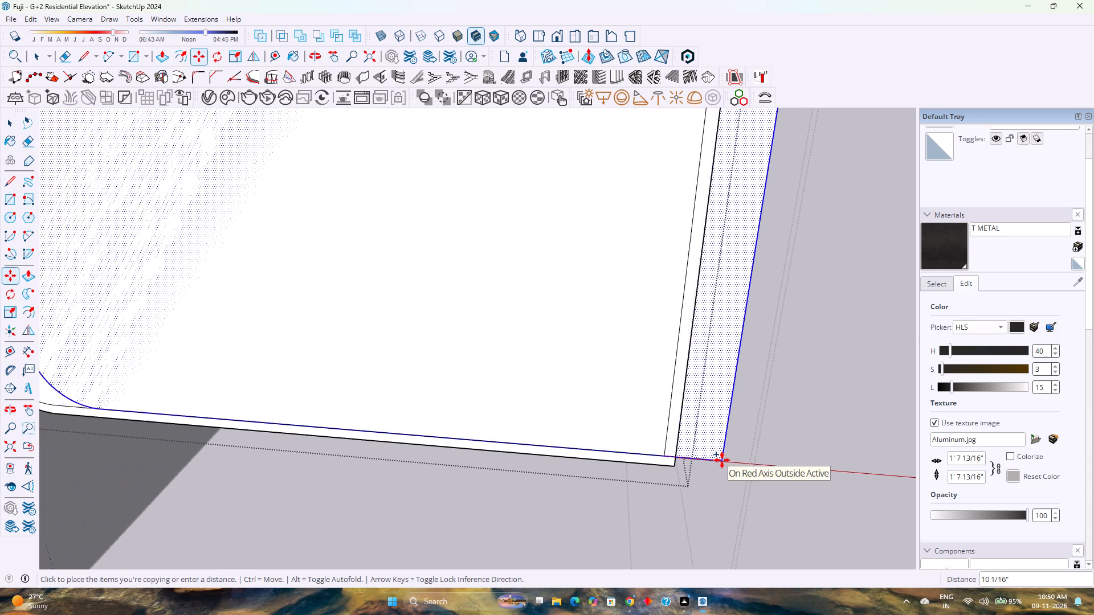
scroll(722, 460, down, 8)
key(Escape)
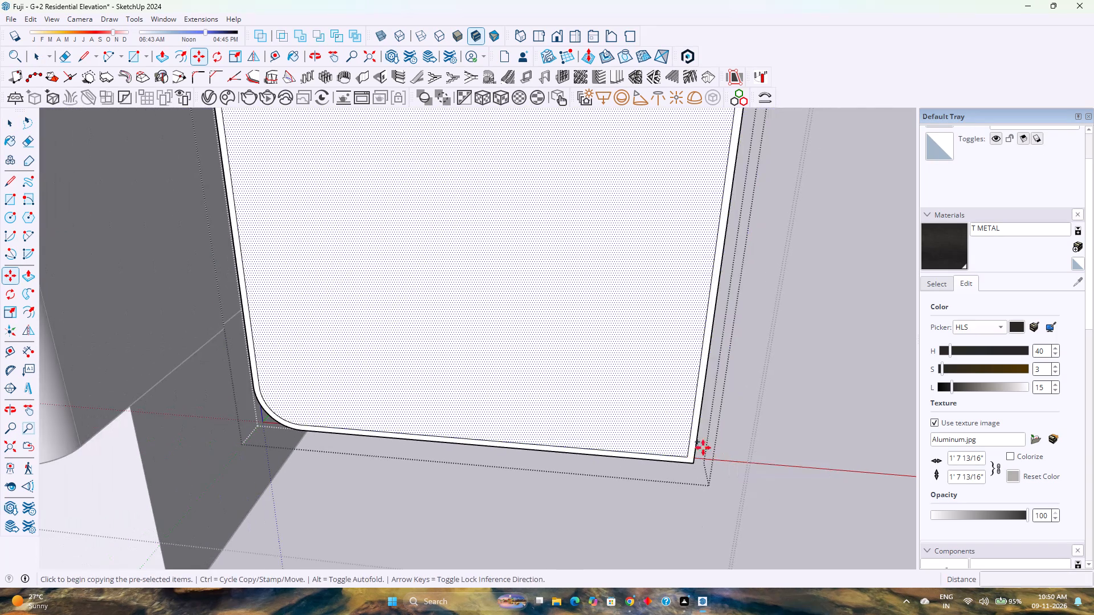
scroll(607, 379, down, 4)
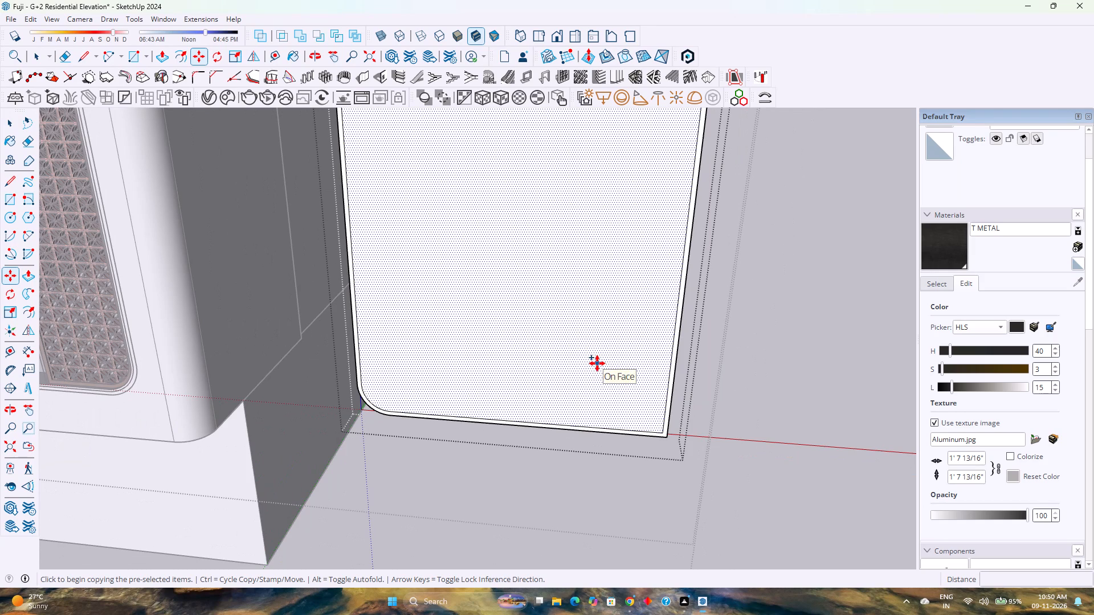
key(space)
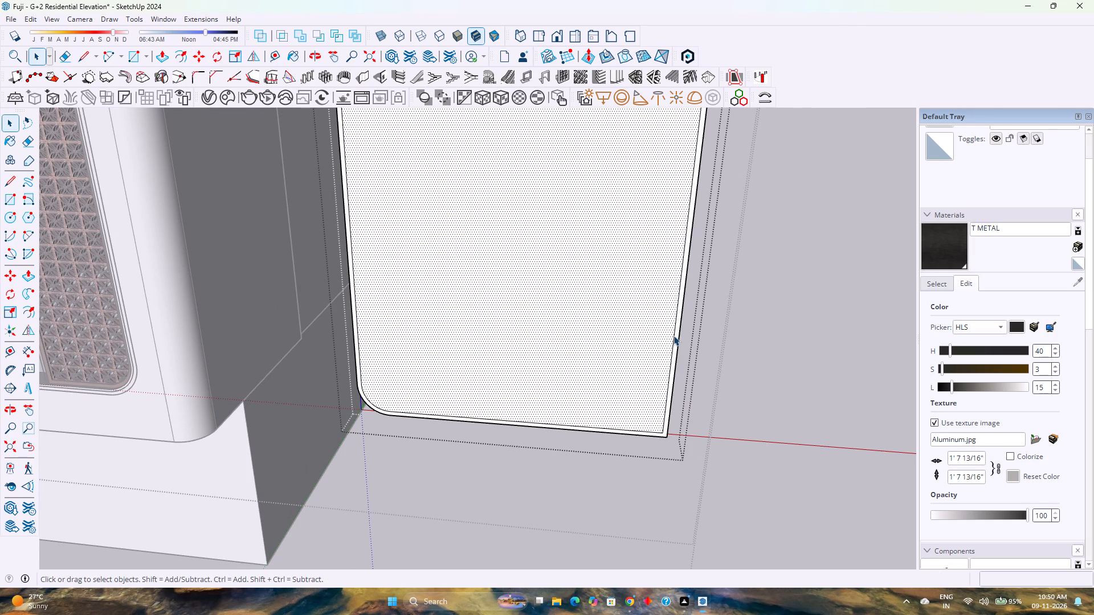
Copy the inner vertical edge on the square-cornered side across to the opposite inner edge, dividing the span into 3 equal bays.
click(673, 335)
key(m)
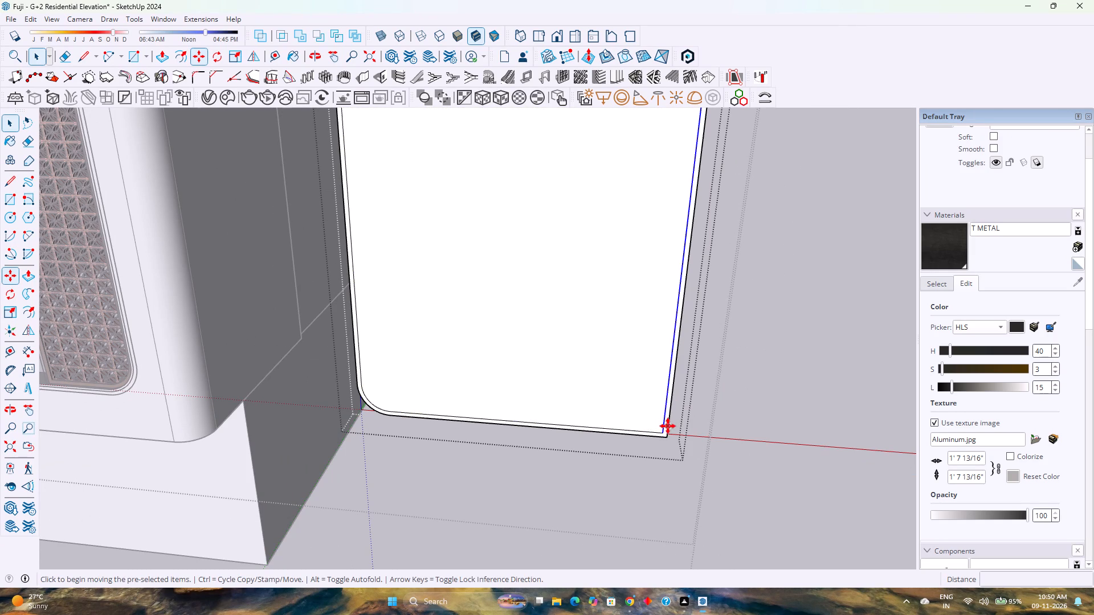
click(665, 433)
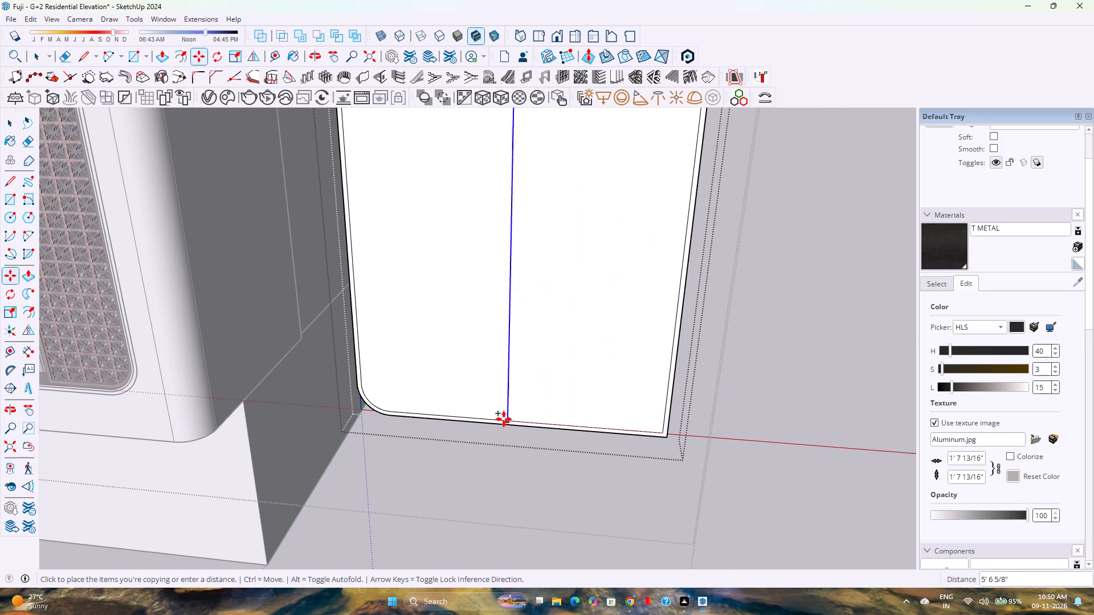
key(Right)
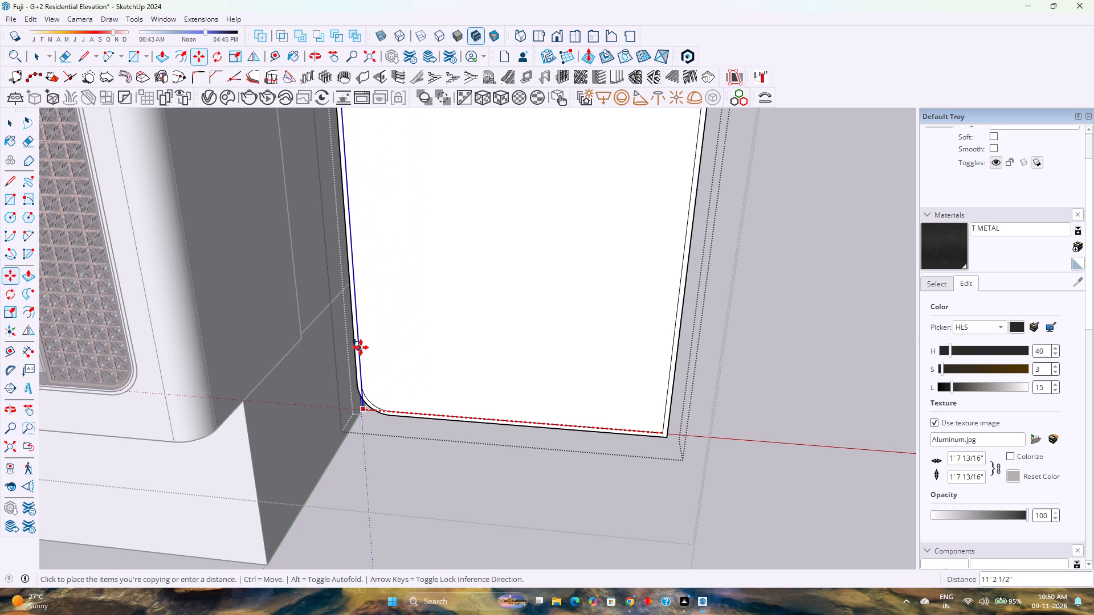
click(361, 347)
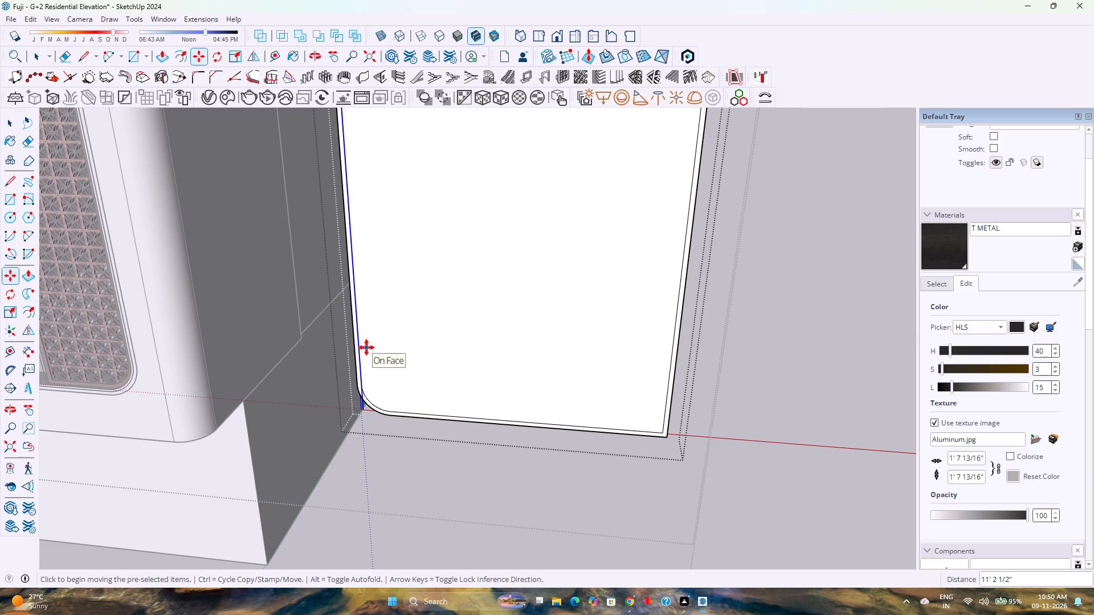
text(/3)
key(Return)
key(space)
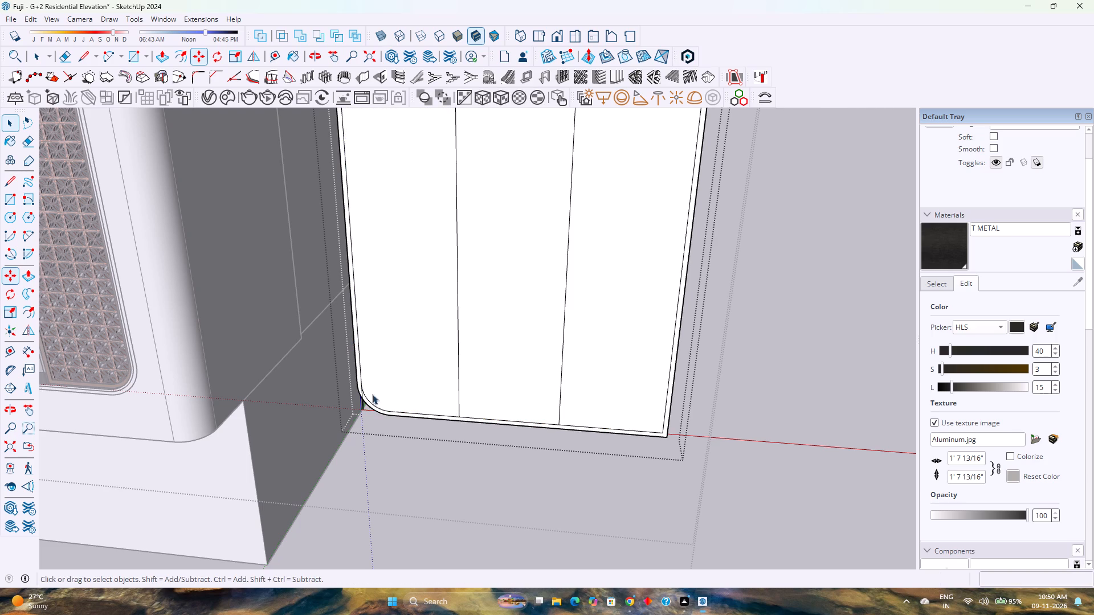
Delete the stray vertical edge segments at the frame's bottom rounded corner.
scroll(365, 397, up, 7)
click(359, 391)
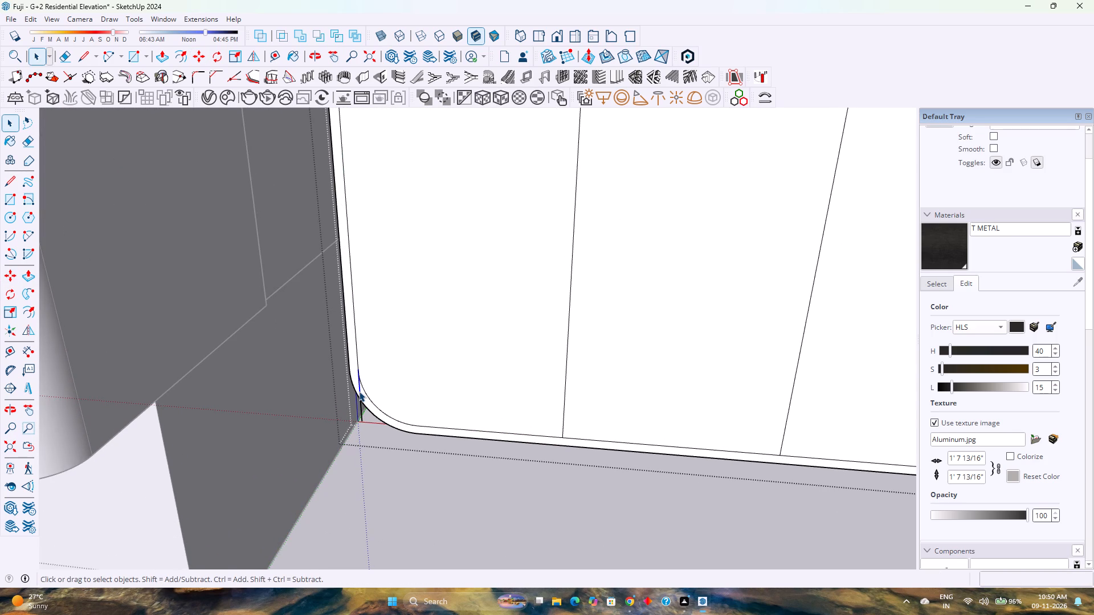
key(Delete)
click(361, 413)
key(Delete)
scroll(333, 432, down, 5)
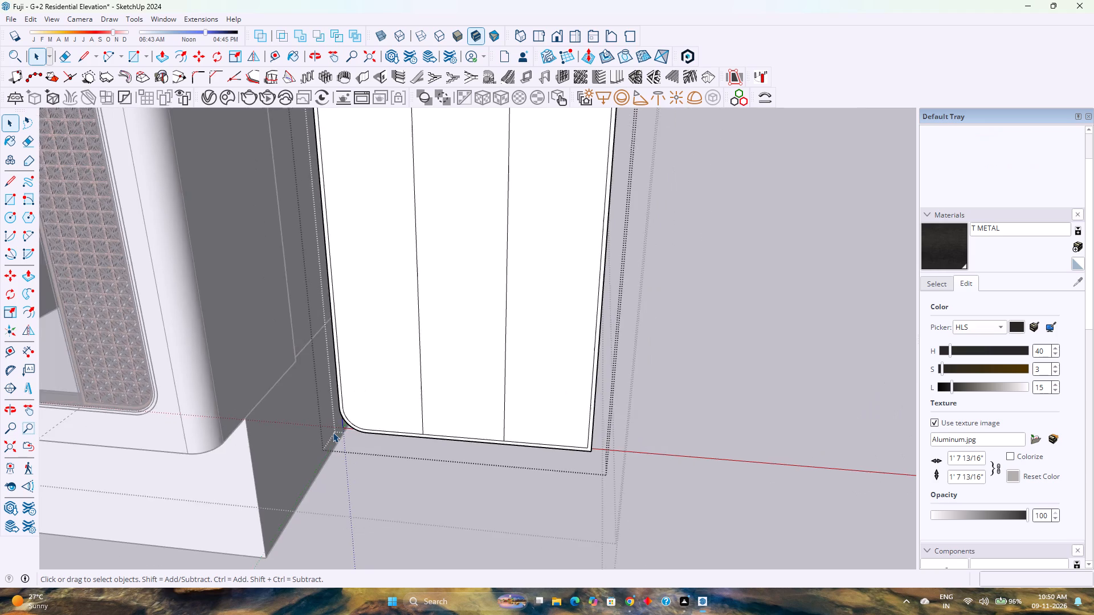
Check the widths of the three bays along the frame's bottom edge with the Dimension tool, without placing any dimensions.
scroll(333, 432, down, 5)
scroll(336, 428, up, 1)
shift+middle_drag(377, 370, 413, 423)
scroll(439, 399, up, 6)
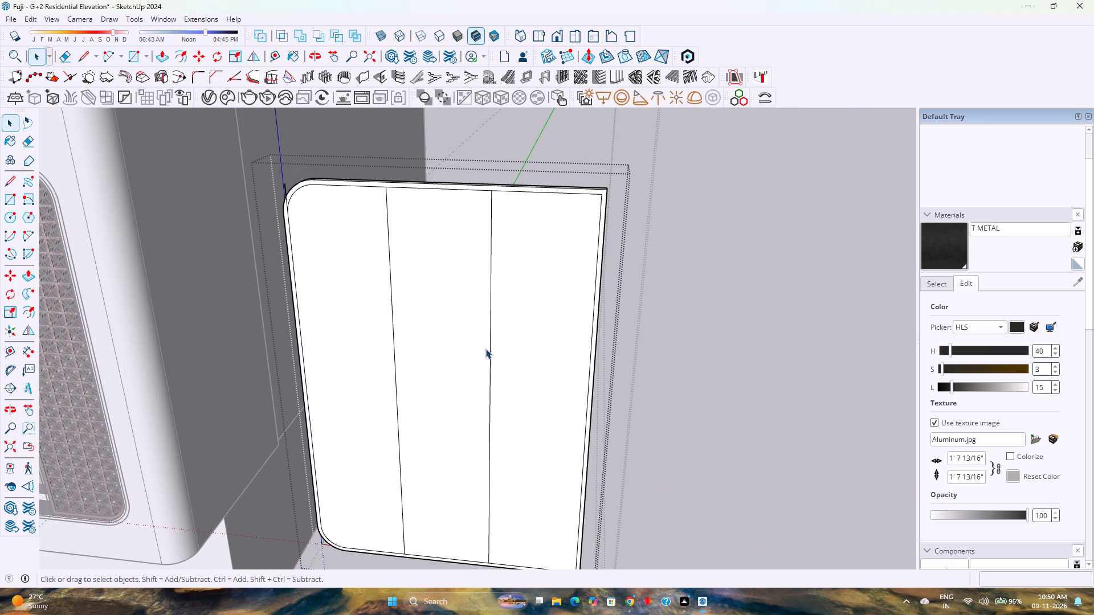
click(25, 352)
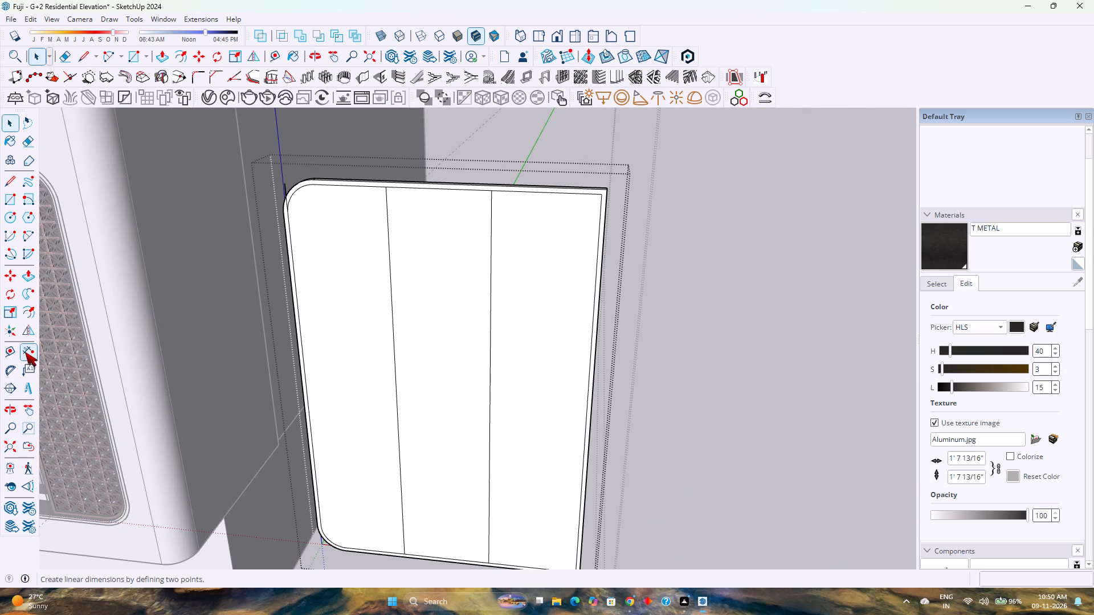
click(435, 556)
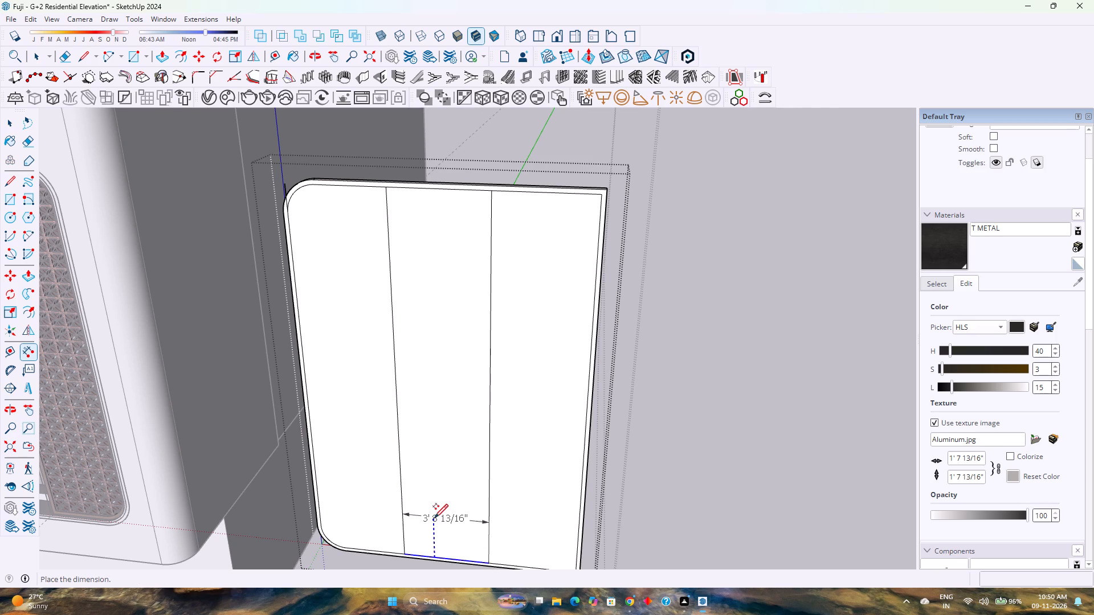
scroll(439, 506, up, 4)
middle_click(439, 506)
middle_drag(439, 505, 462, 448)
middle_click(462, 446)
scroll(463, 444, down, 3)
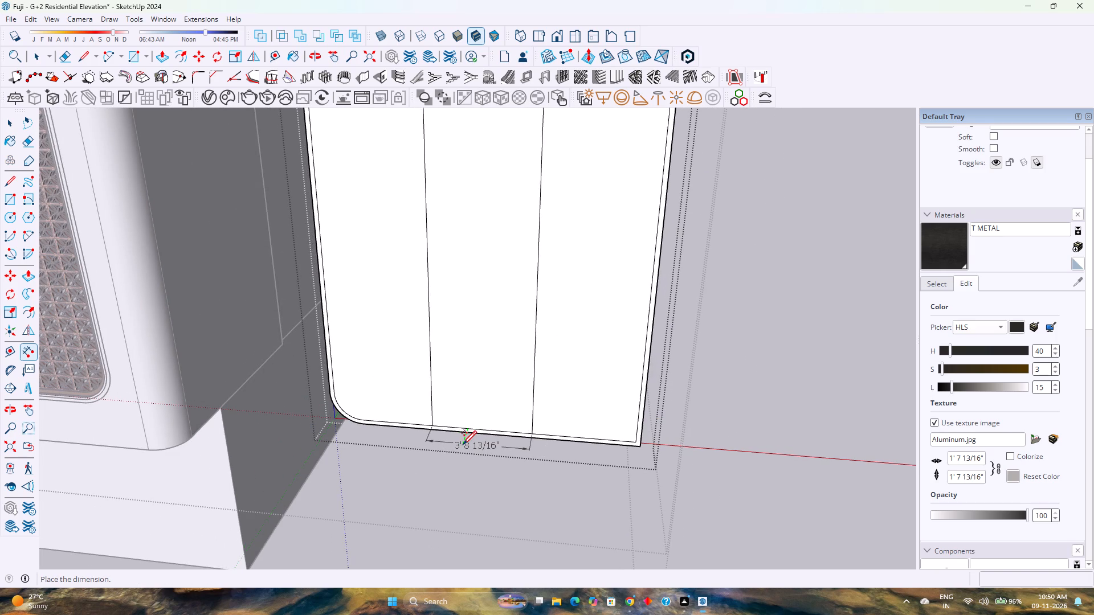
key(Escape)
scroll(570, 423, up, 3)
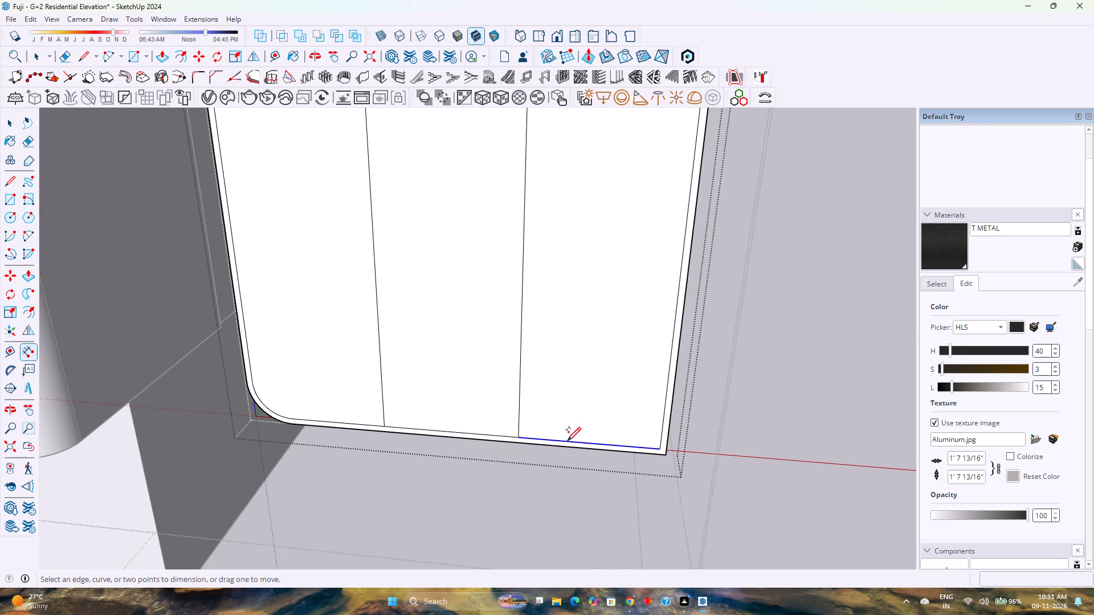
click(567, 440)
key(Escape)
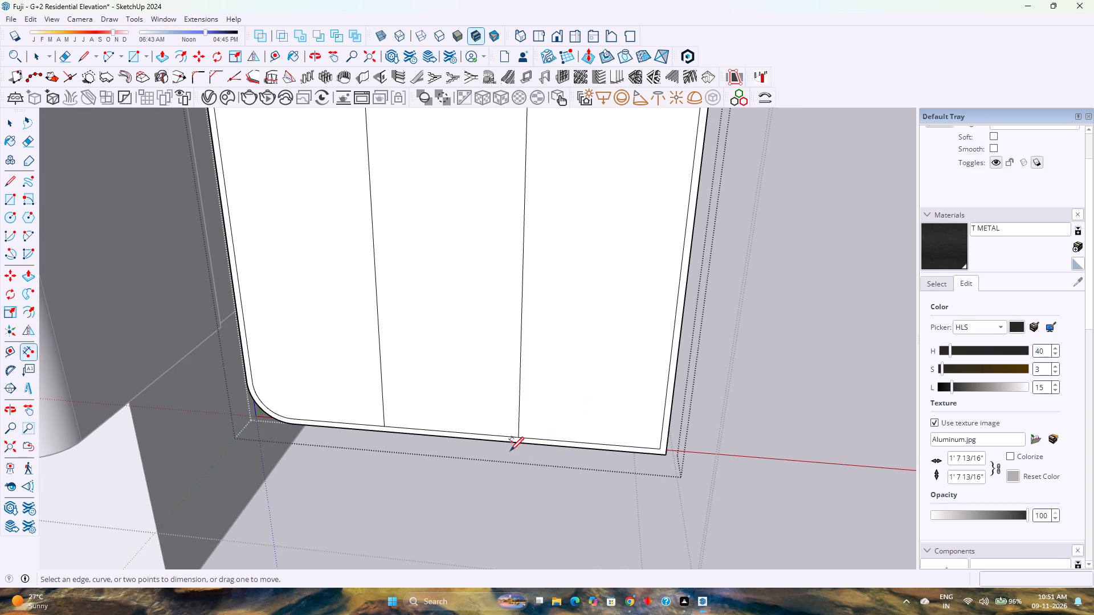
scroll(368, 416, down, 2)
shift+middle_drag(368, 416, 418, 469)
middle_click(418, 469)
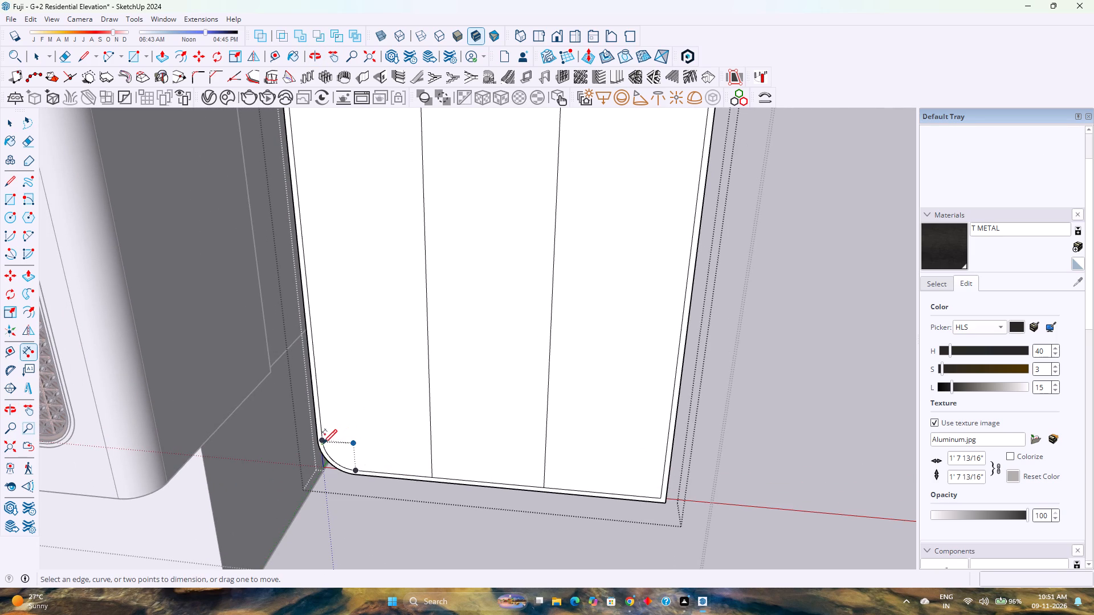
click(323, 440)
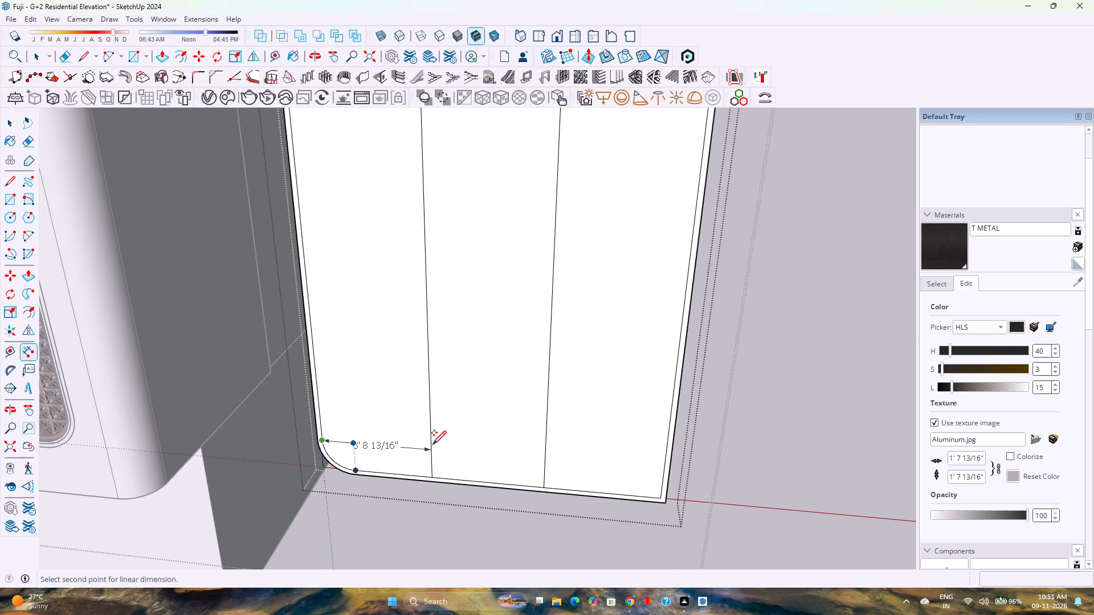
key(space)
Move both vertical dividing lines 1" along the red axis toward the frame's rounded-corner side.
scroll(436, 444, down, 5)
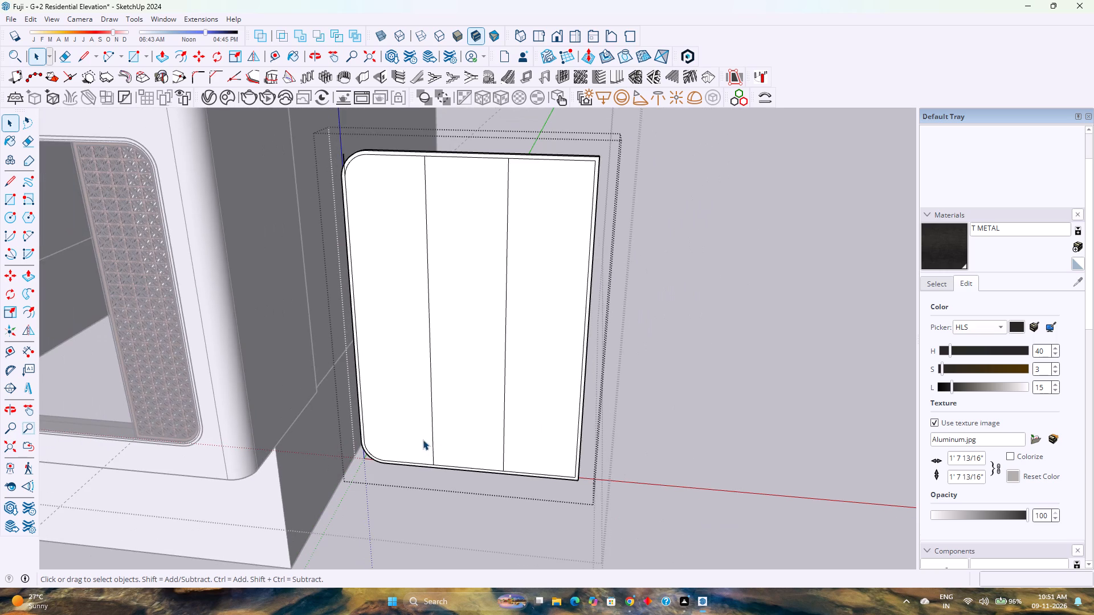
scroll(423, 439, up, 6)
shift+middle_drag(422, 434, 422, 515)
shift+middle_click(422, 515)
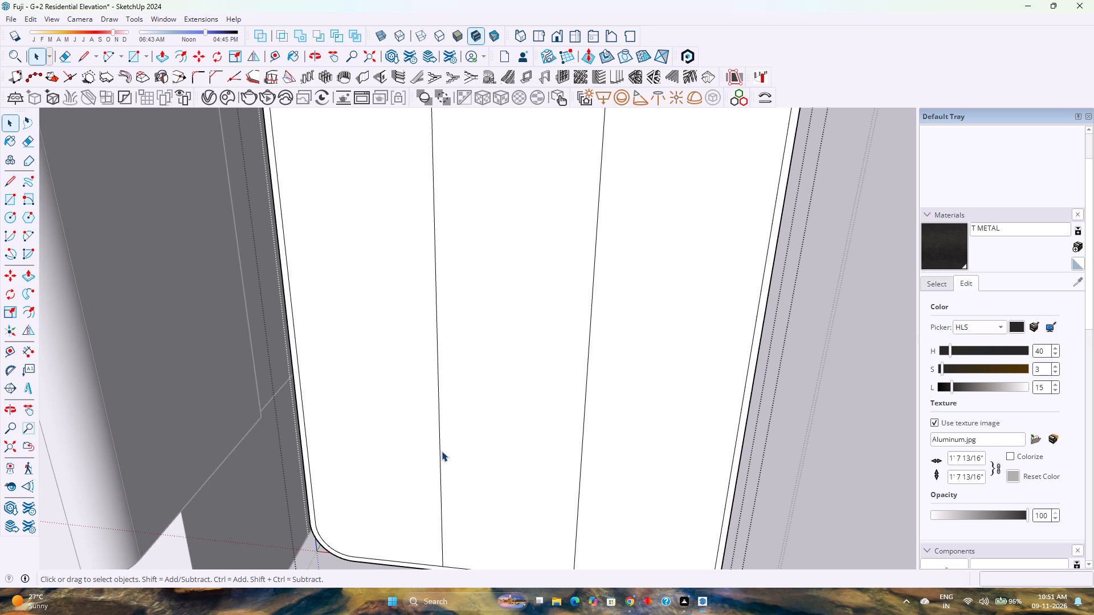
click(440, 451)
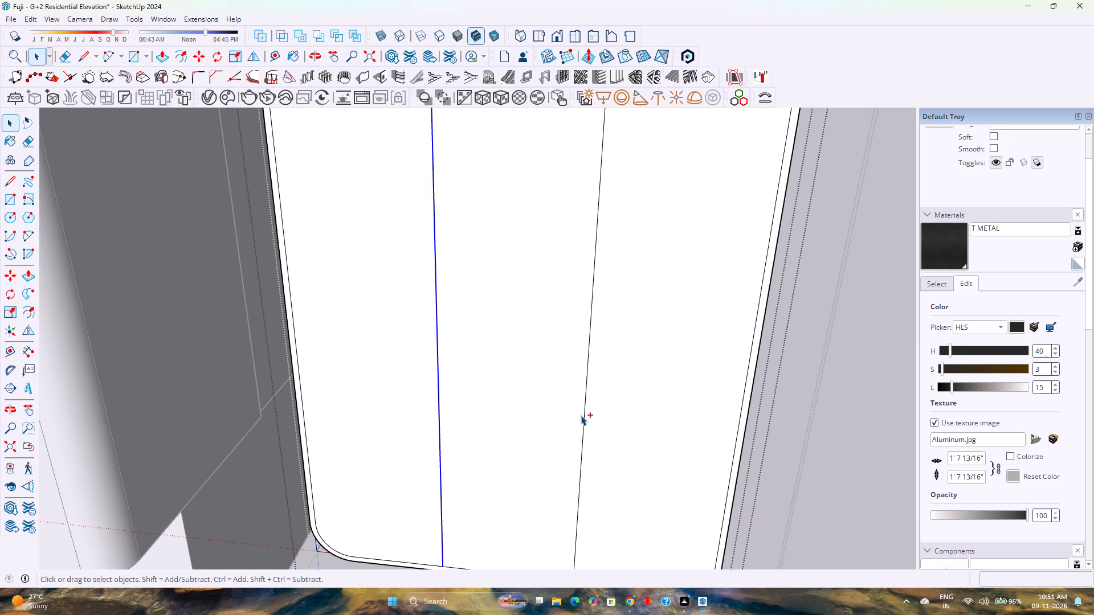
ctrl+click(585, 409)
scroll(477, 430, down, 7)
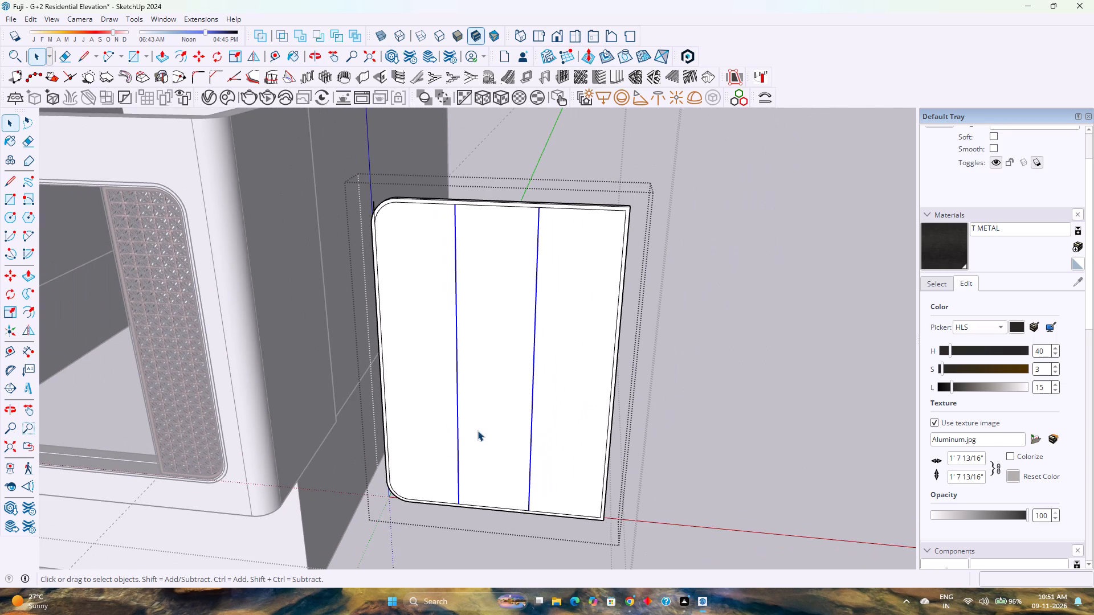
key(m)
scroll(519, 509, up, 14)
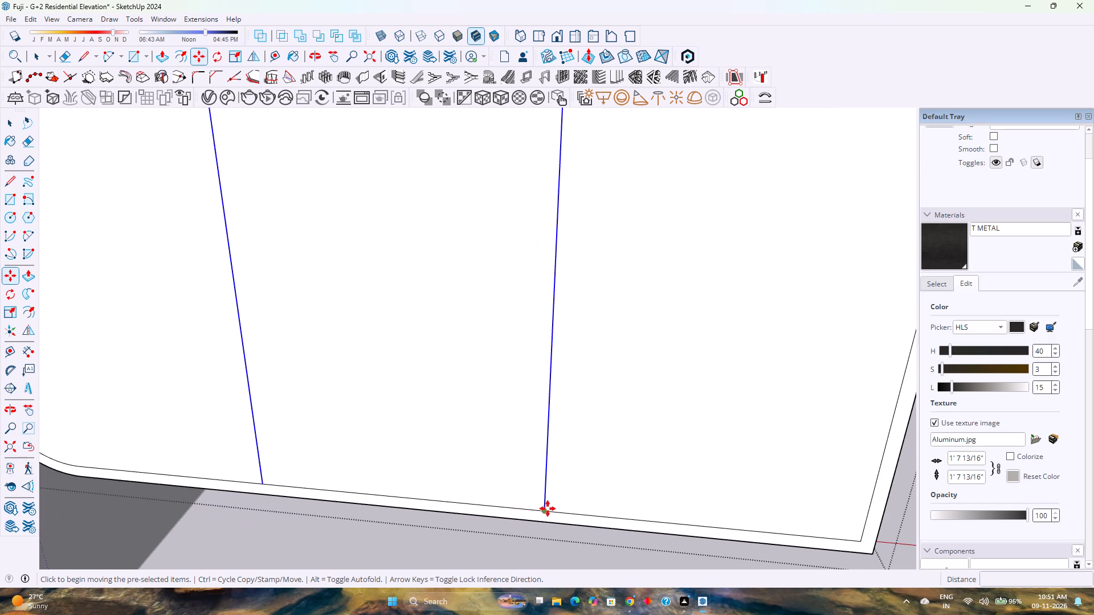
click(546, 509)
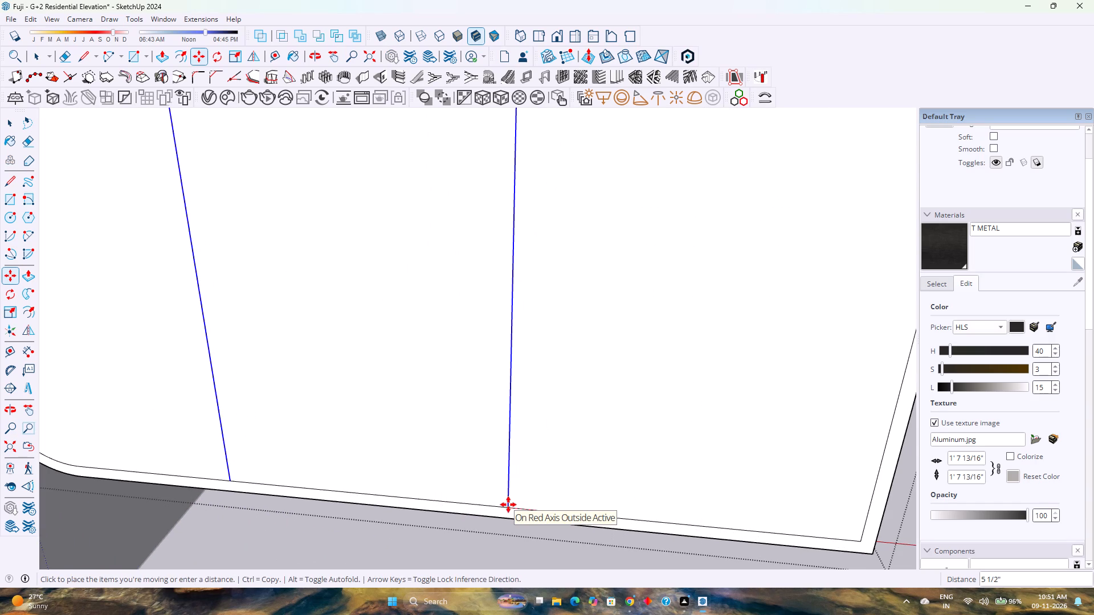
key(1)
key(Return)
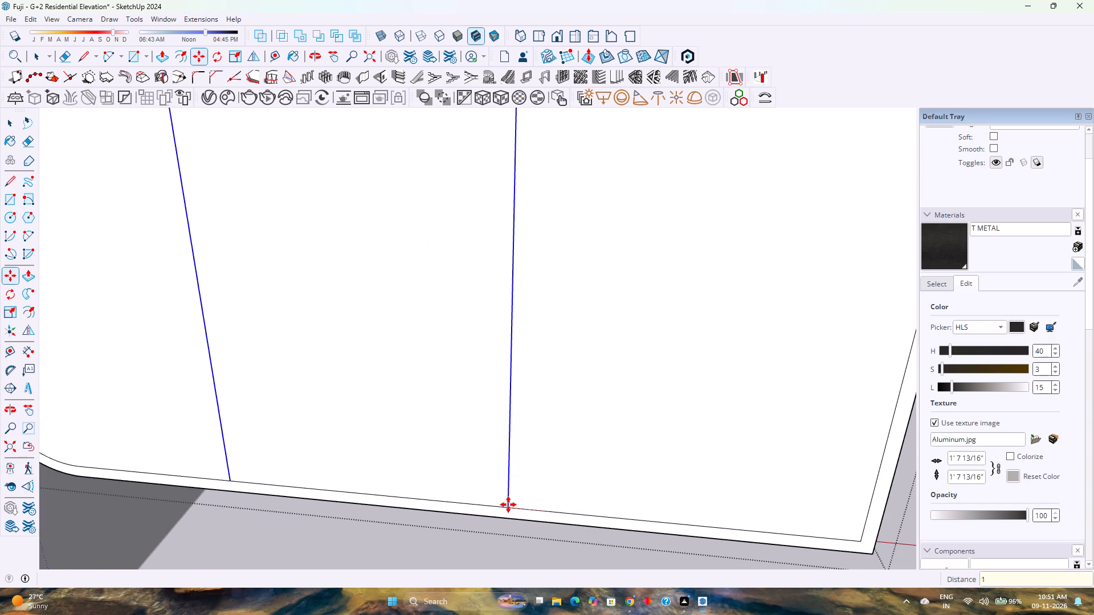
Copy both dividing lines 2" toward the square-cornered side to outline two 2"-wide vertical mullions.
click(538, 510)
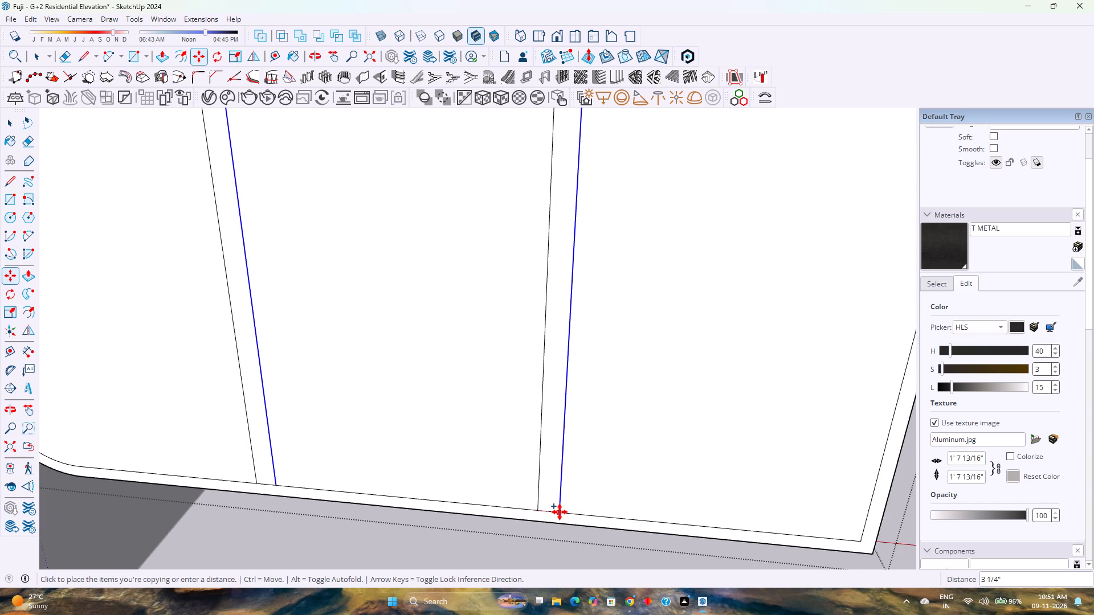
key(2)
key(Return)
scroll(456, 489, down, 5)
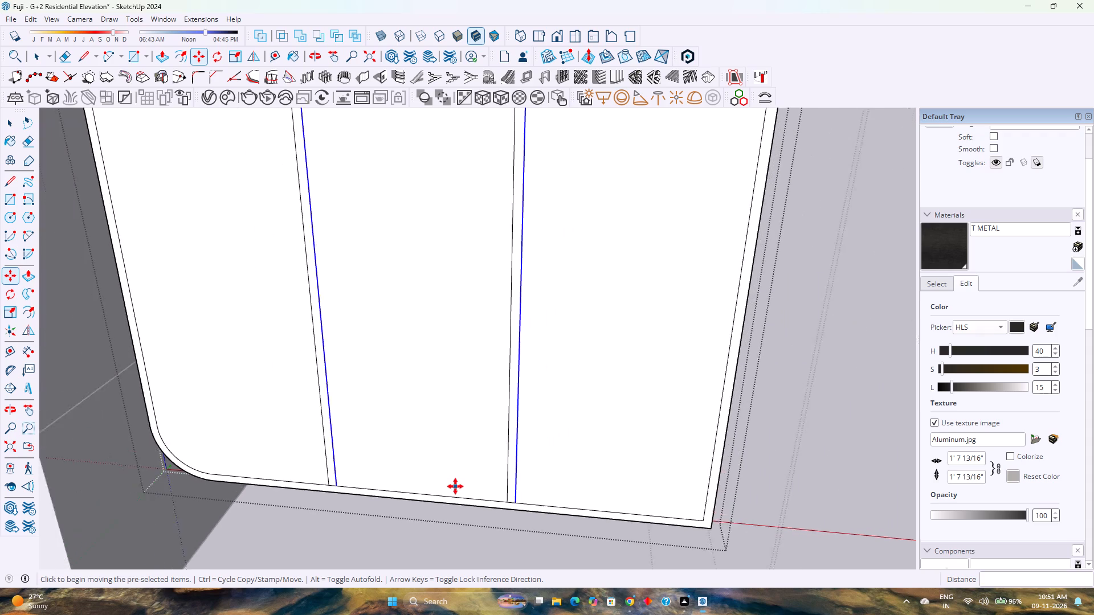
scroll(455, 486, down, 6)
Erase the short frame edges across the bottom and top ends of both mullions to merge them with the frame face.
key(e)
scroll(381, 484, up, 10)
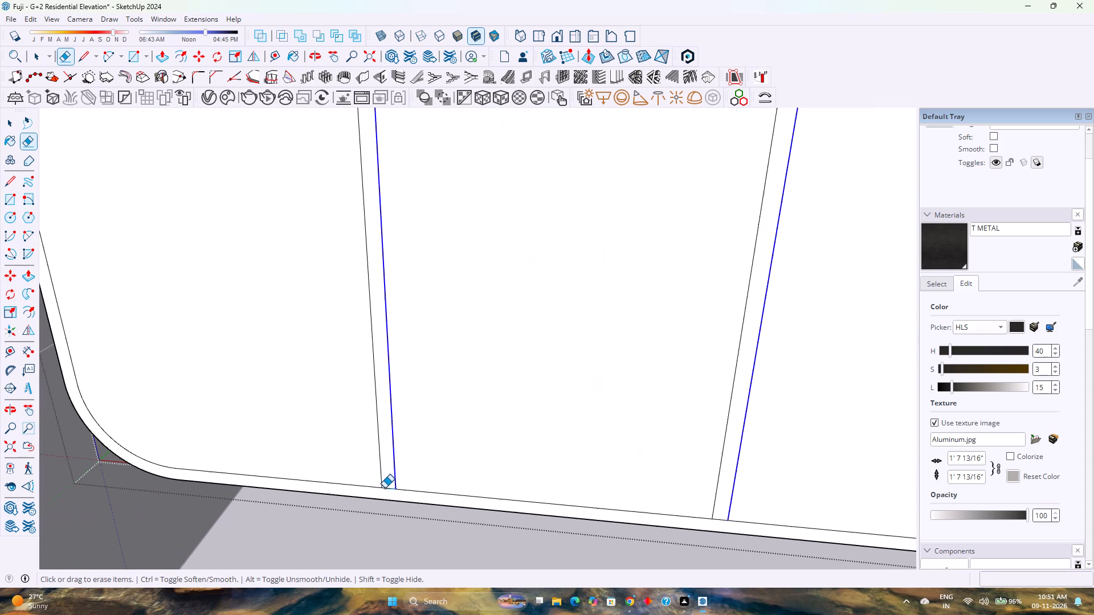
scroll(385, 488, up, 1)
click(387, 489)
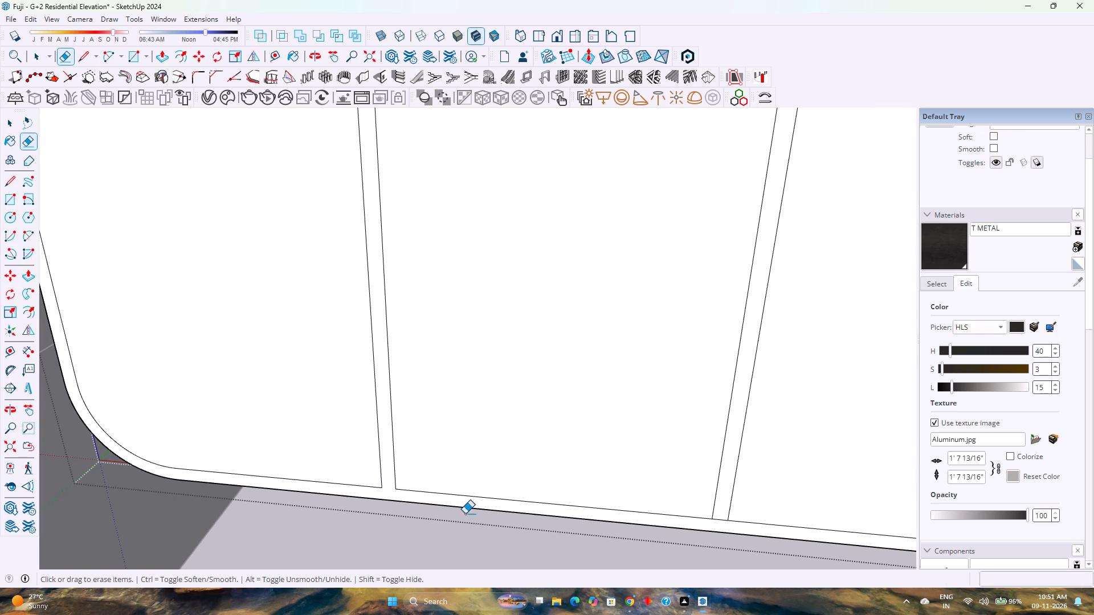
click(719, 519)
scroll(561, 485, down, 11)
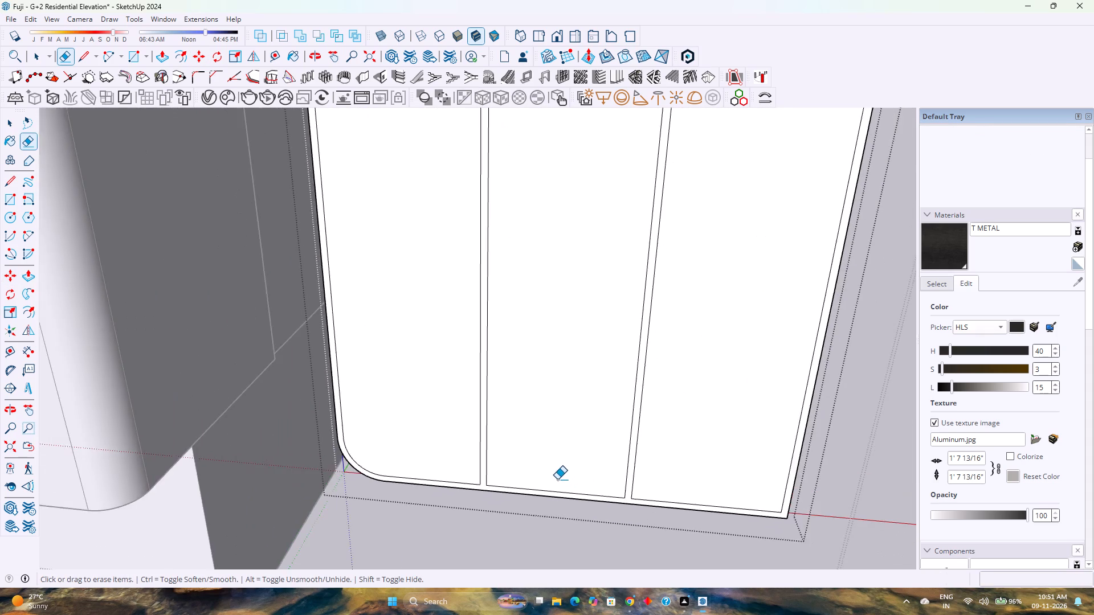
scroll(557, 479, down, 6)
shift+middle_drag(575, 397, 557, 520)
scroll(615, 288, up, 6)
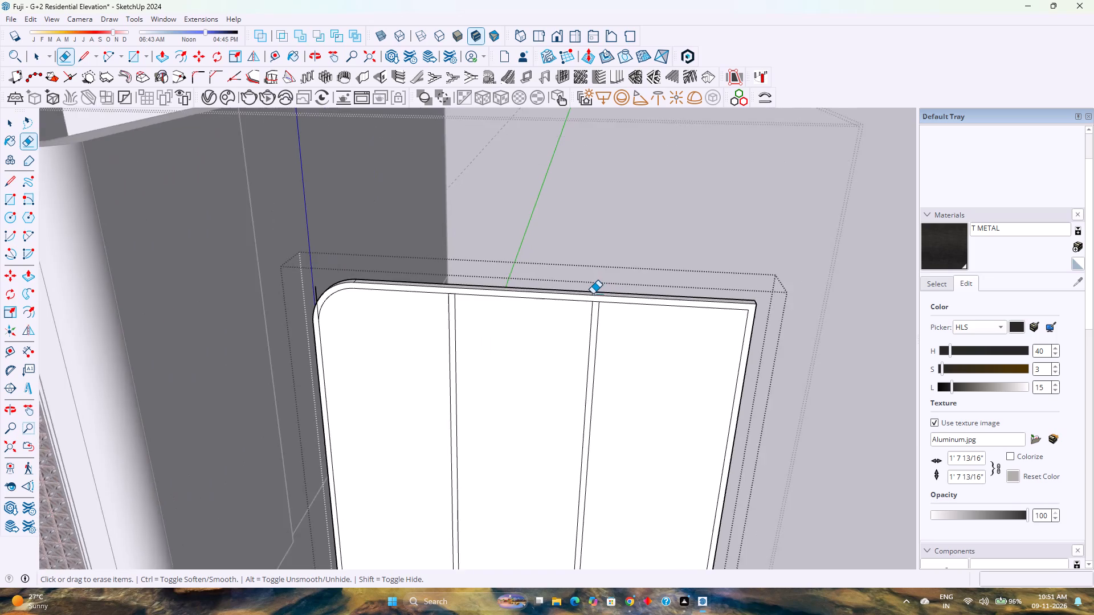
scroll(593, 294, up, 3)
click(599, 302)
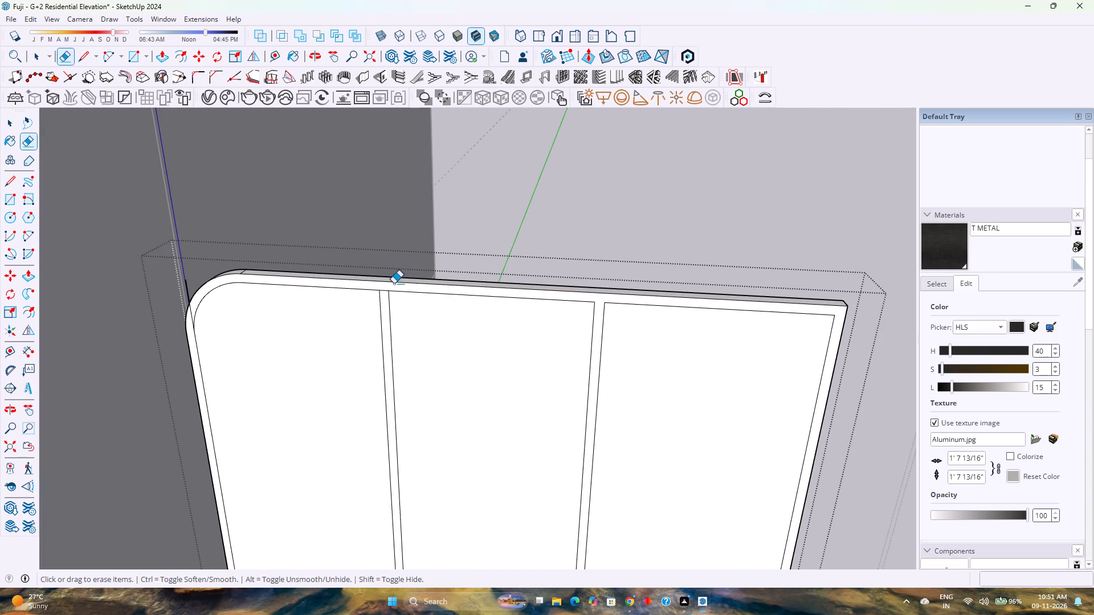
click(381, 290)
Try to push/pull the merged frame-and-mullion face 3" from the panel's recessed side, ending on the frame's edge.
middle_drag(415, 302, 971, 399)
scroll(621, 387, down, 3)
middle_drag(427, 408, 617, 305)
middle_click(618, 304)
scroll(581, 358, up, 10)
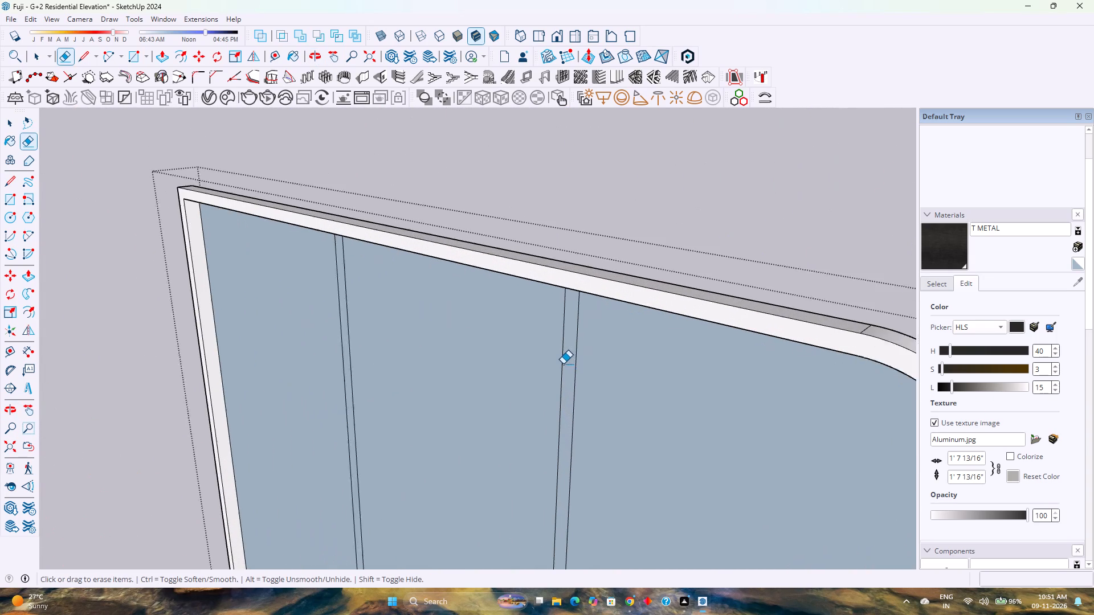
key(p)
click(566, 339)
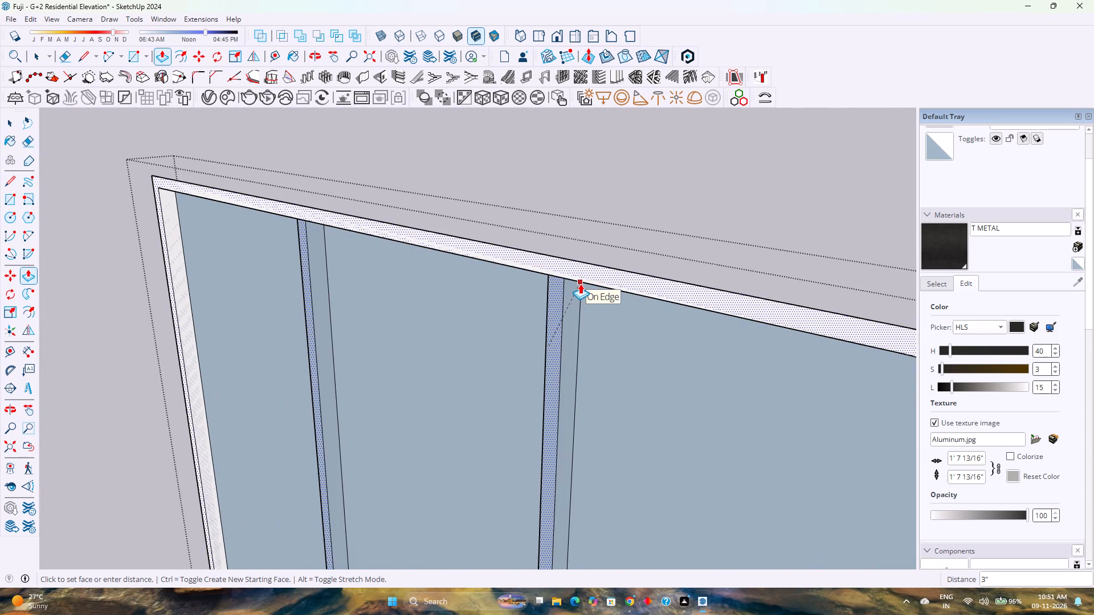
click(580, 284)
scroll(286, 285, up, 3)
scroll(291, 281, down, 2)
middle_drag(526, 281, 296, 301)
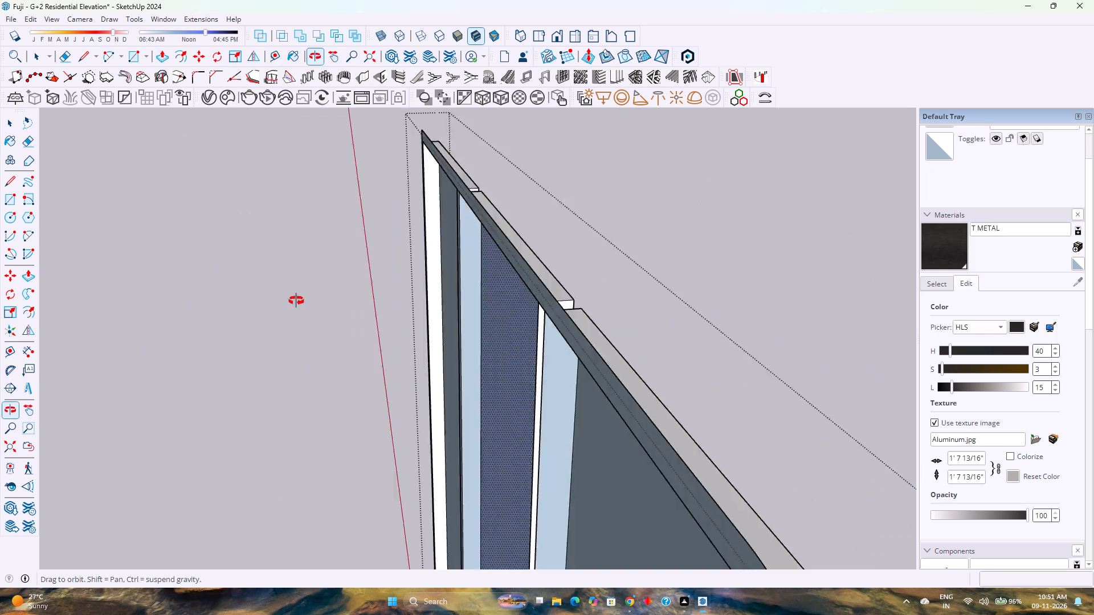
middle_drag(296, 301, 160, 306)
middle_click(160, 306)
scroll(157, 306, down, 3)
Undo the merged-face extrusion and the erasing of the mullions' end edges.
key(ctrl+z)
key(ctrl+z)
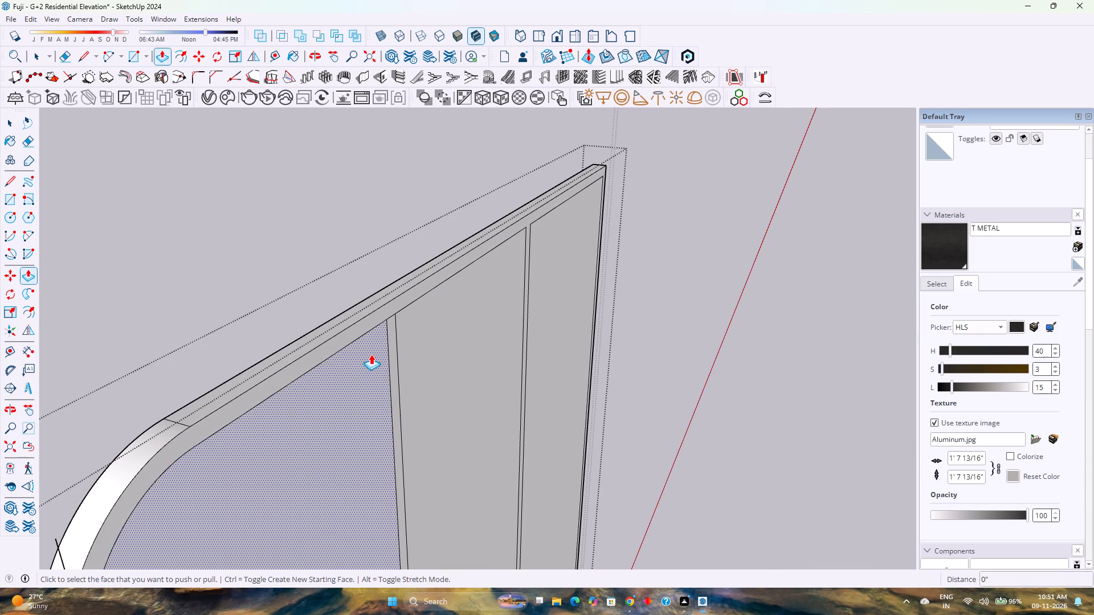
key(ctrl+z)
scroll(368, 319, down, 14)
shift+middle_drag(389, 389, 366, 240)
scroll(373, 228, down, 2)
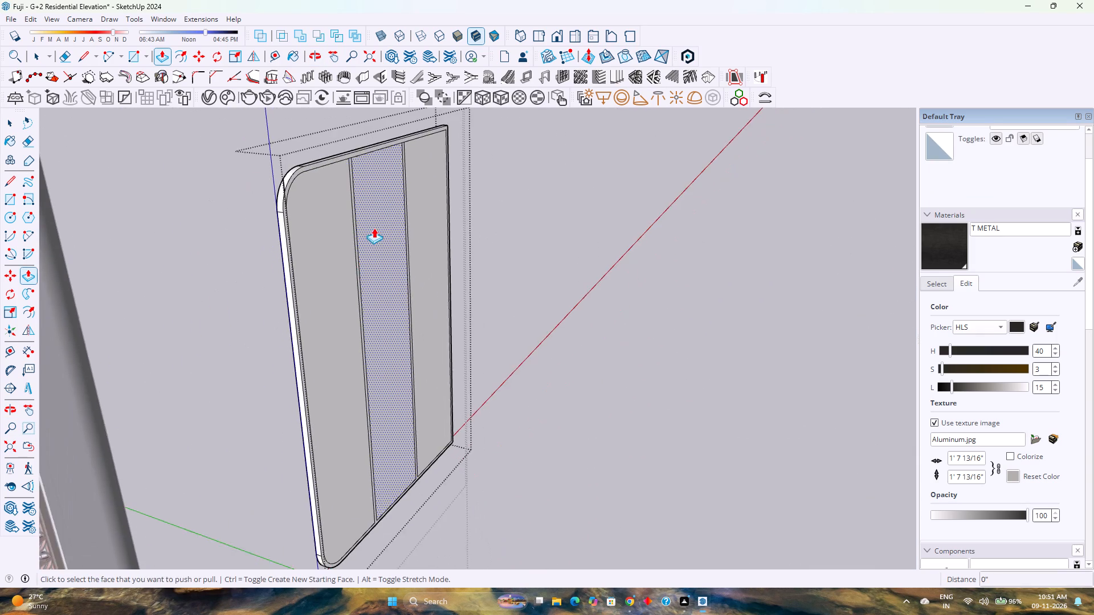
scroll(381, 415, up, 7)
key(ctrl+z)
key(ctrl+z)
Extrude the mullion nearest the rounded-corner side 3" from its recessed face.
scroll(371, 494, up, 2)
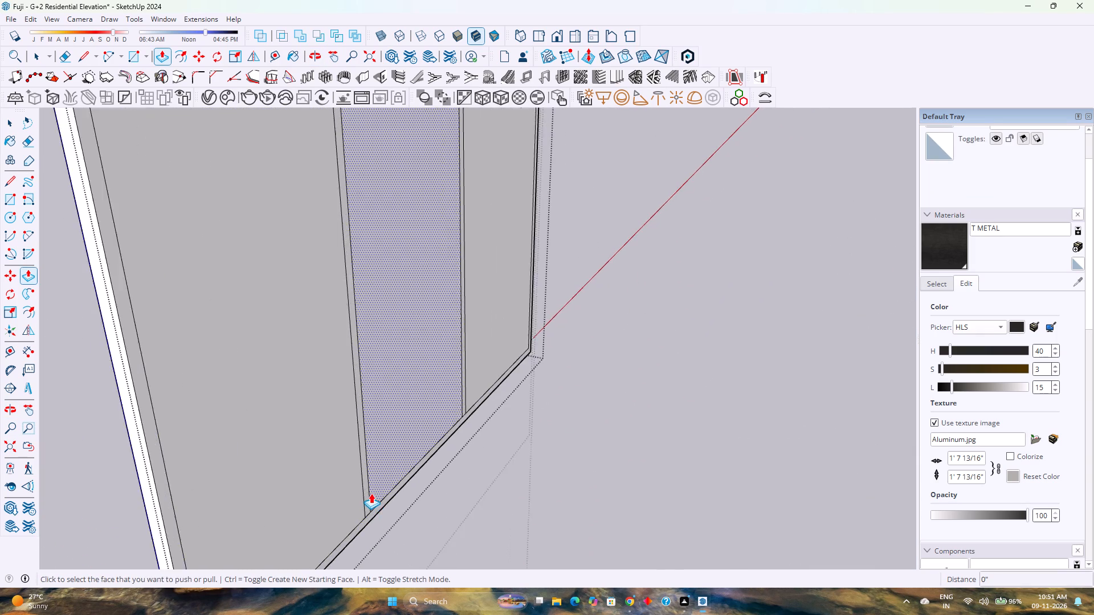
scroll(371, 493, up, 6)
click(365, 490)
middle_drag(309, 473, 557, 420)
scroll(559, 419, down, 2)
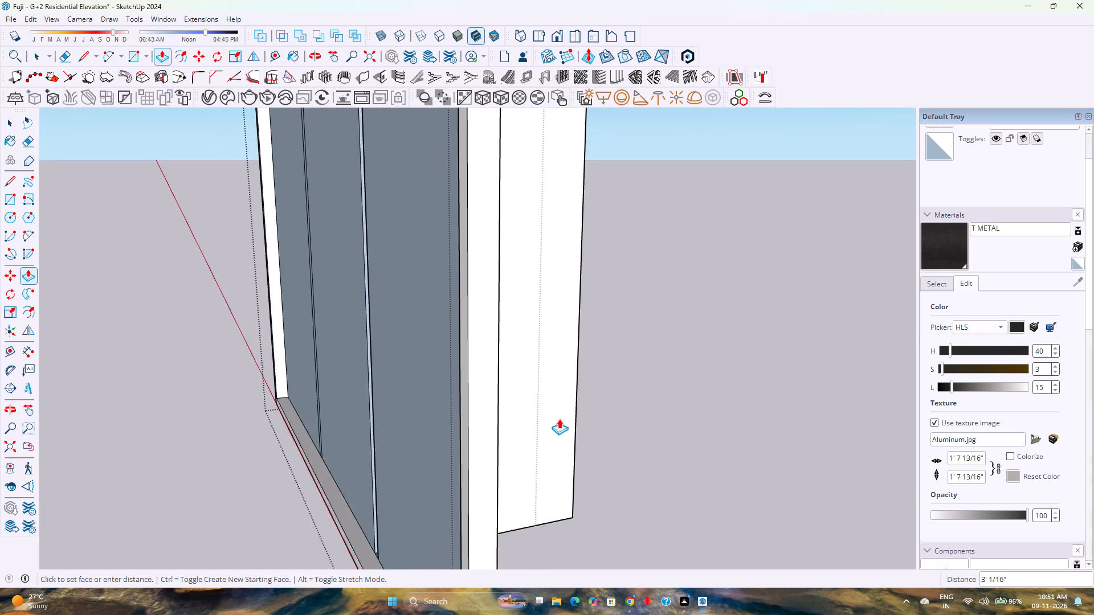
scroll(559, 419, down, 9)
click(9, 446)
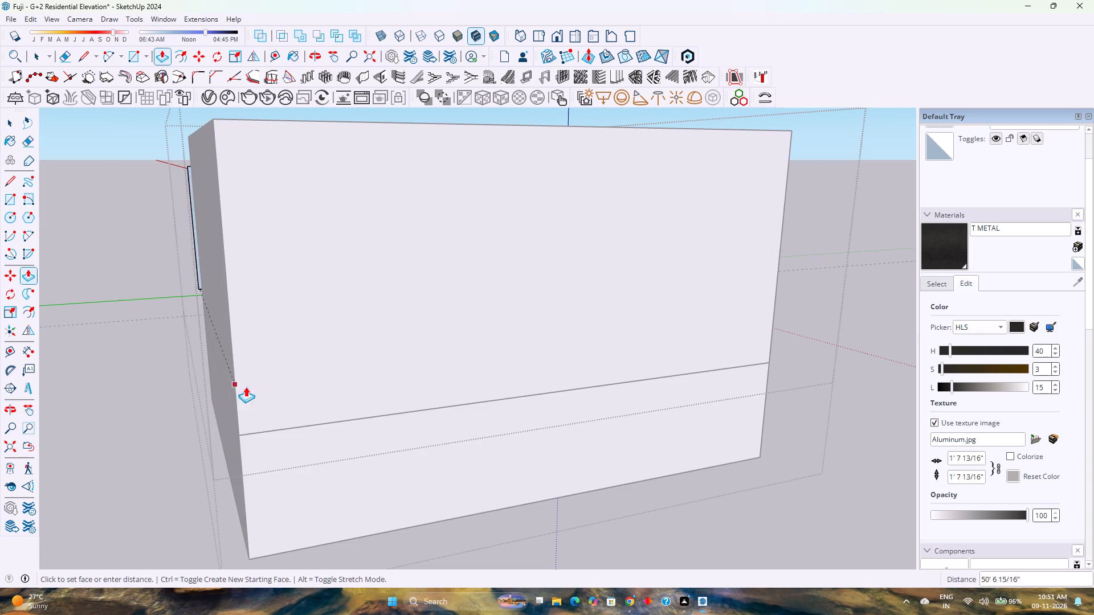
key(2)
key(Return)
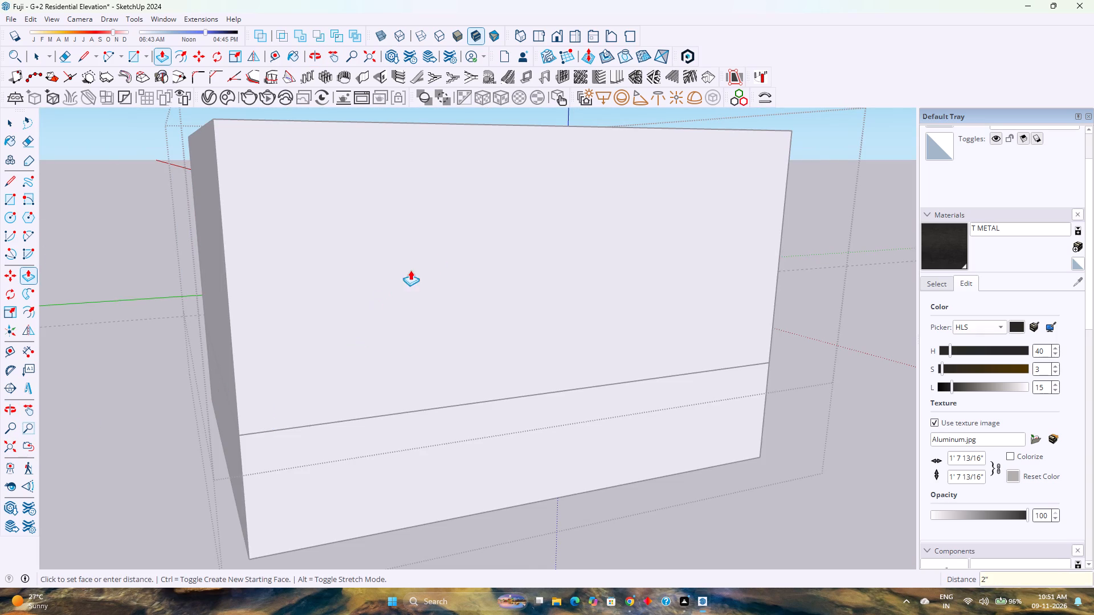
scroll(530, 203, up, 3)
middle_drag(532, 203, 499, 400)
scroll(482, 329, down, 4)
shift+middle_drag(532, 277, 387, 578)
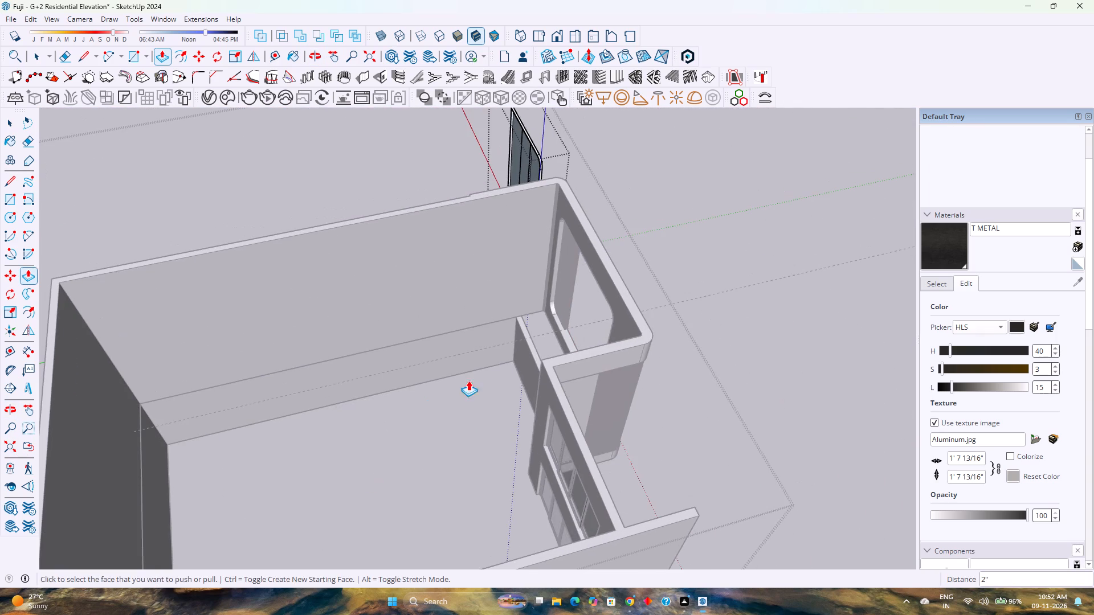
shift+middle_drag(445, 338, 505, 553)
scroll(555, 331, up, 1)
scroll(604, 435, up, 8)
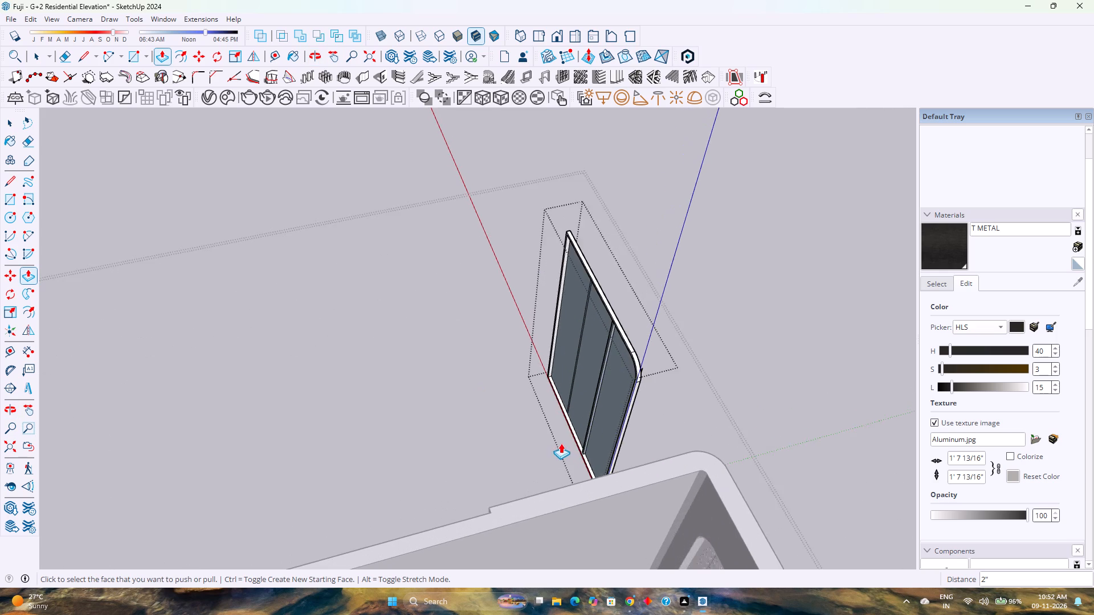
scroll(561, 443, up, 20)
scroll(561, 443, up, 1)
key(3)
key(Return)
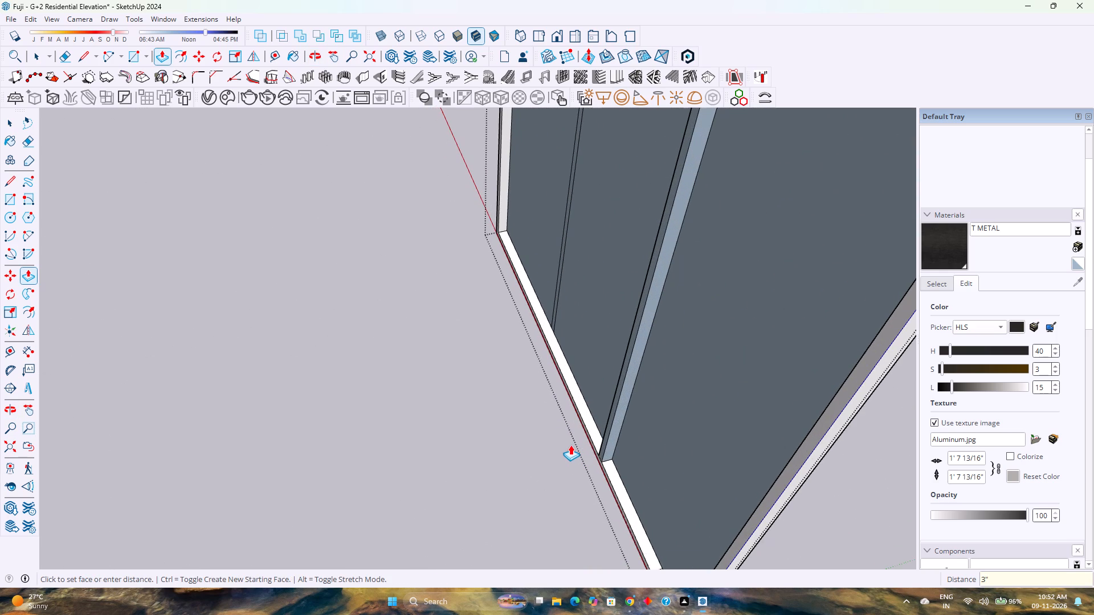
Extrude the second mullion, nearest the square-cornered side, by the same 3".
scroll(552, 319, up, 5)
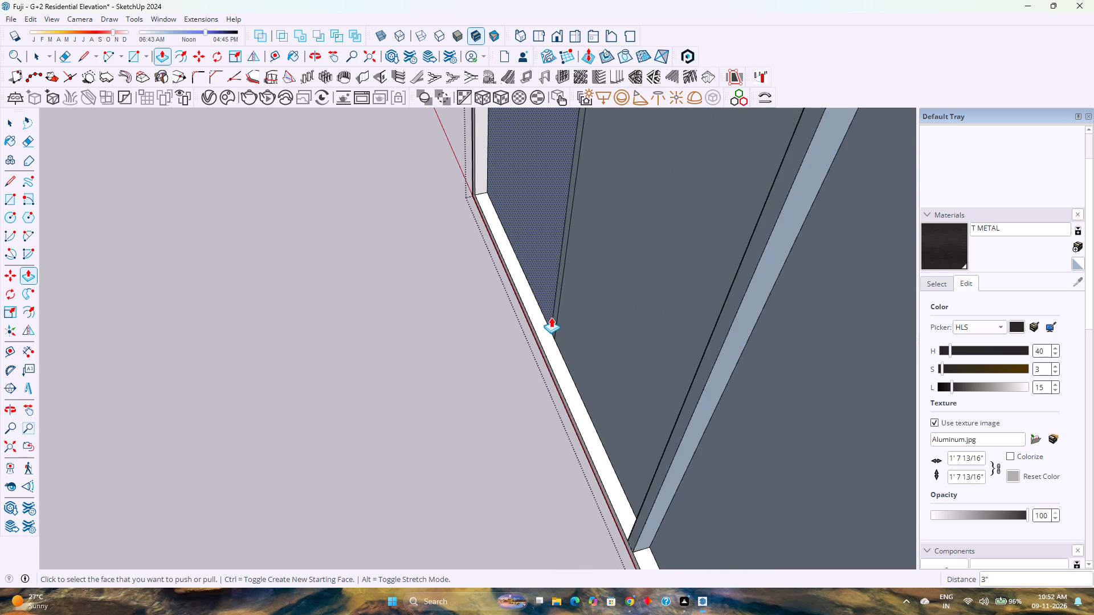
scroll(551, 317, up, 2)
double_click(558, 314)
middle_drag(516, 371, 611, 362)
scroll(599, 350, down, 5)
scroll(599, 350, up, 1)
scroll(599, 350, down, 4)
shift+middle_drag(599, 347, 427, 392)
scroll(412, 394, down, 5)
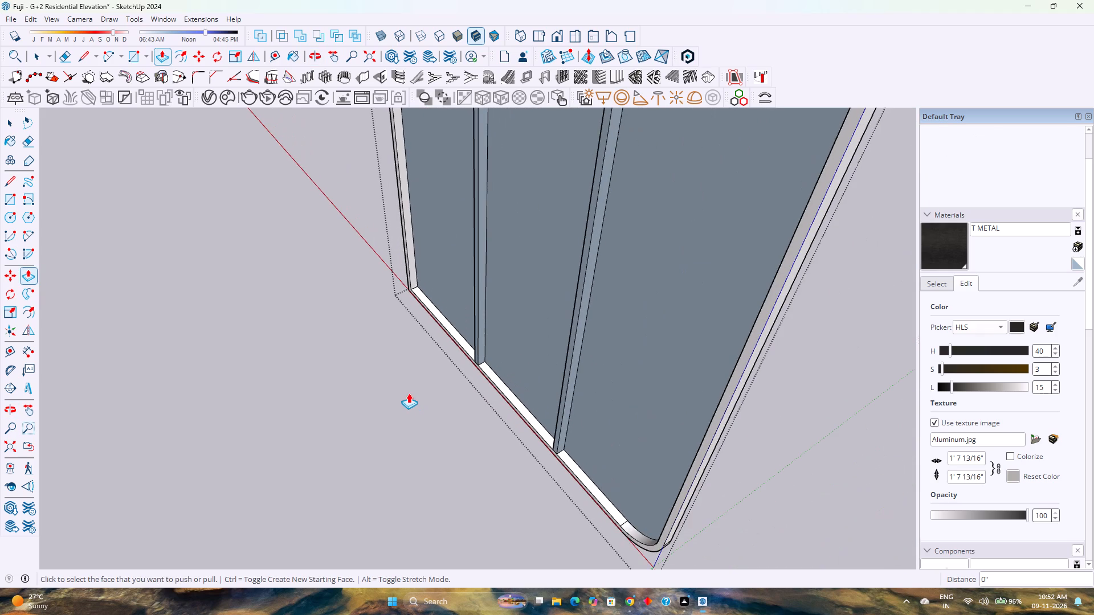
Undo both mullion extrusions, the dividing lines and the inner panel's recess, back to the undivided panel with its offset frame outline.
key(space)
scroll(575, 423, up, 8)
scroll(551, 436, down, 3)
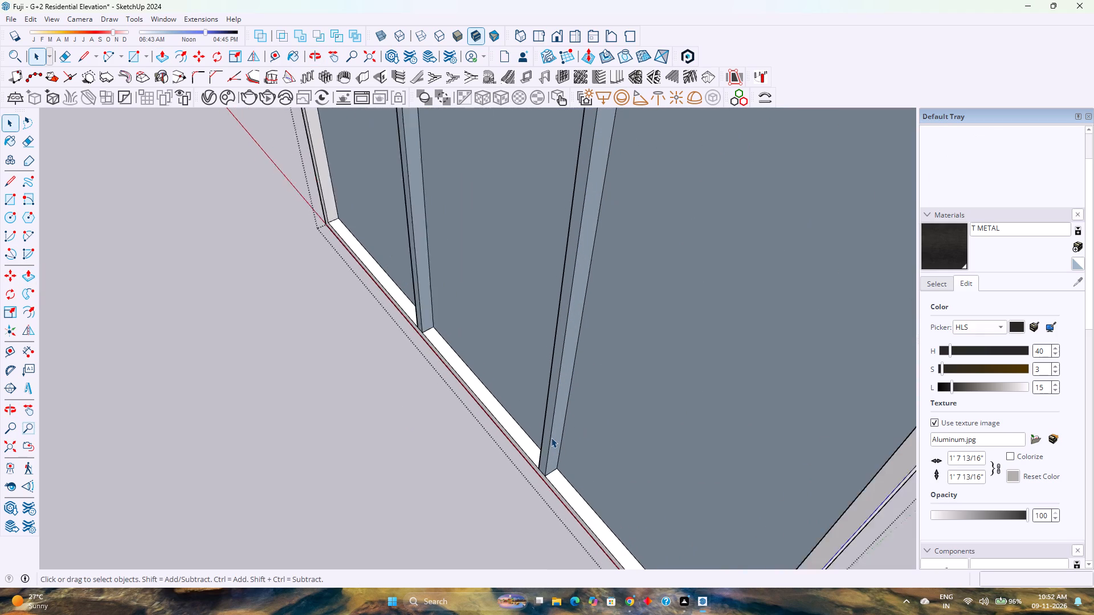
scroll(551, 437, down, 2)
scroll(554, 451, up, 5)
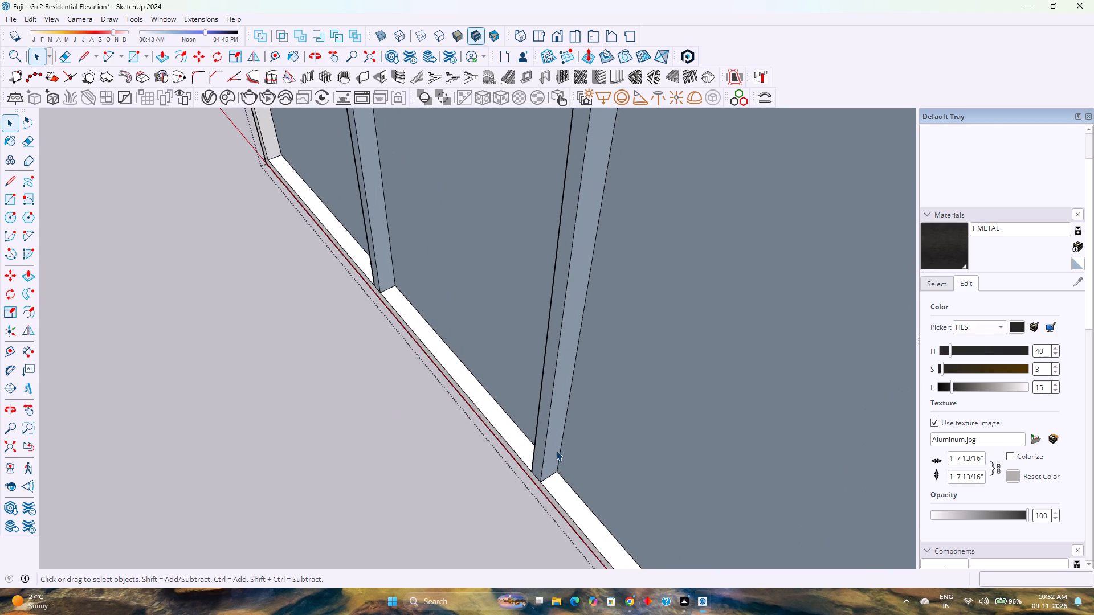
click(556, 448)
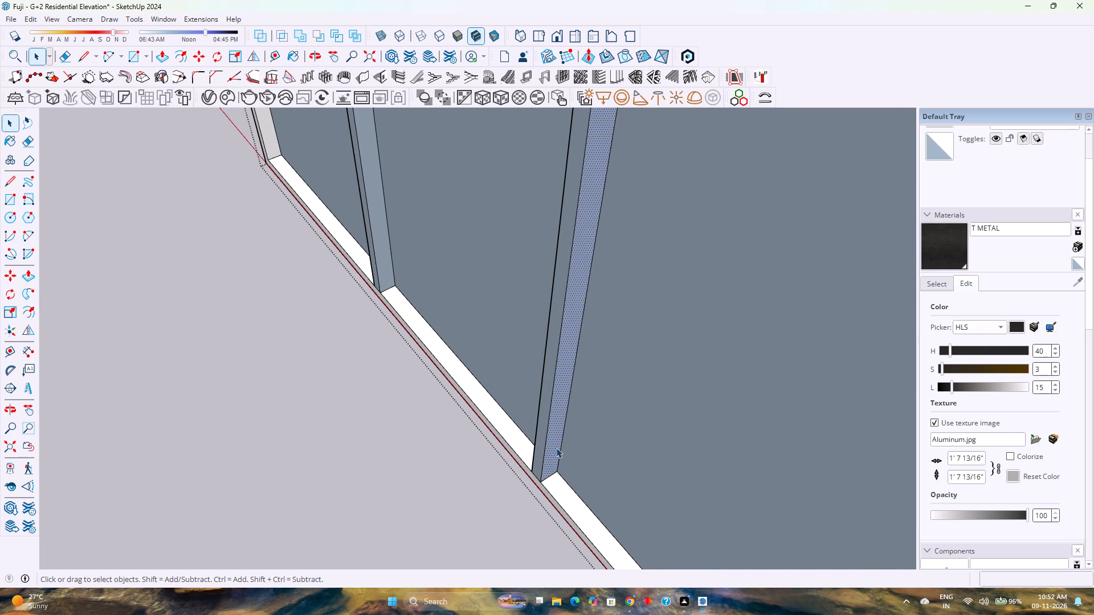
key(ctrl+z)
key(ctrl+z)
key(ctrl+z)
key(ctrl+z)
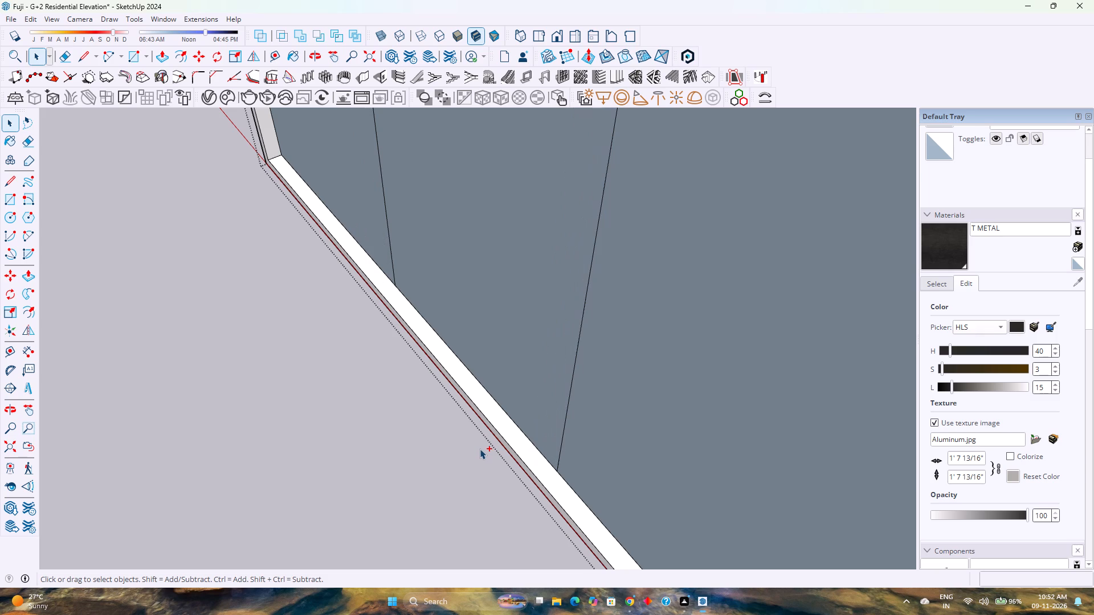
key(ctrl+z)
key(ctrl+z)
key(ctrl+z)
key(ctrl+z)
key(ctrl+z)
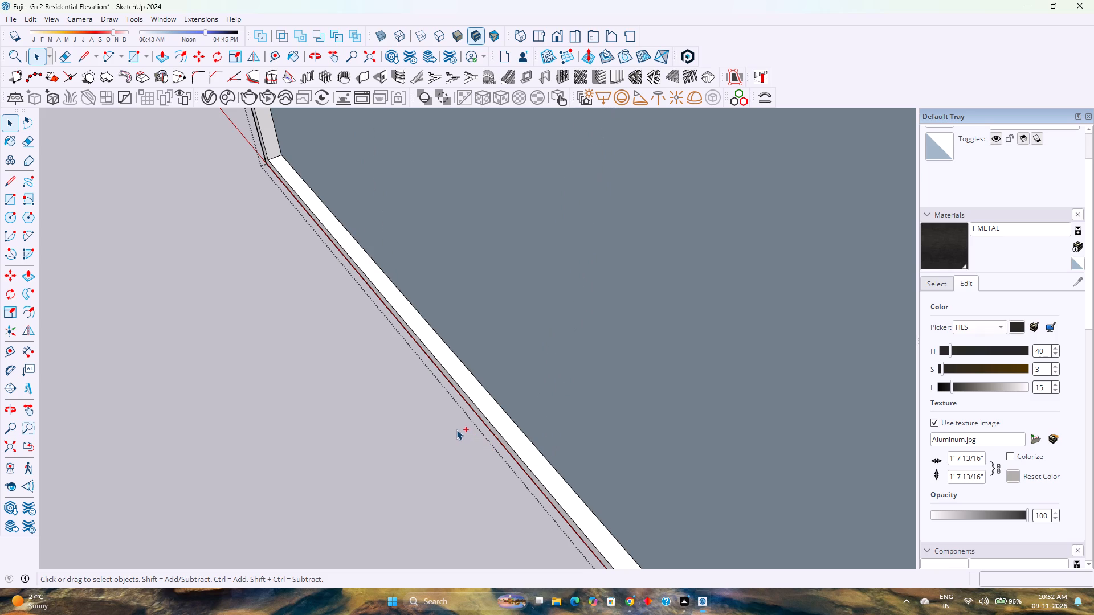
key(ctrl+z)
key(ctrl+z)
Copy the inner frame edge on the square-cornered side along the red axis to the opposite inner edge, dividing the span into 3.
scroll(456, 429, down, 11)
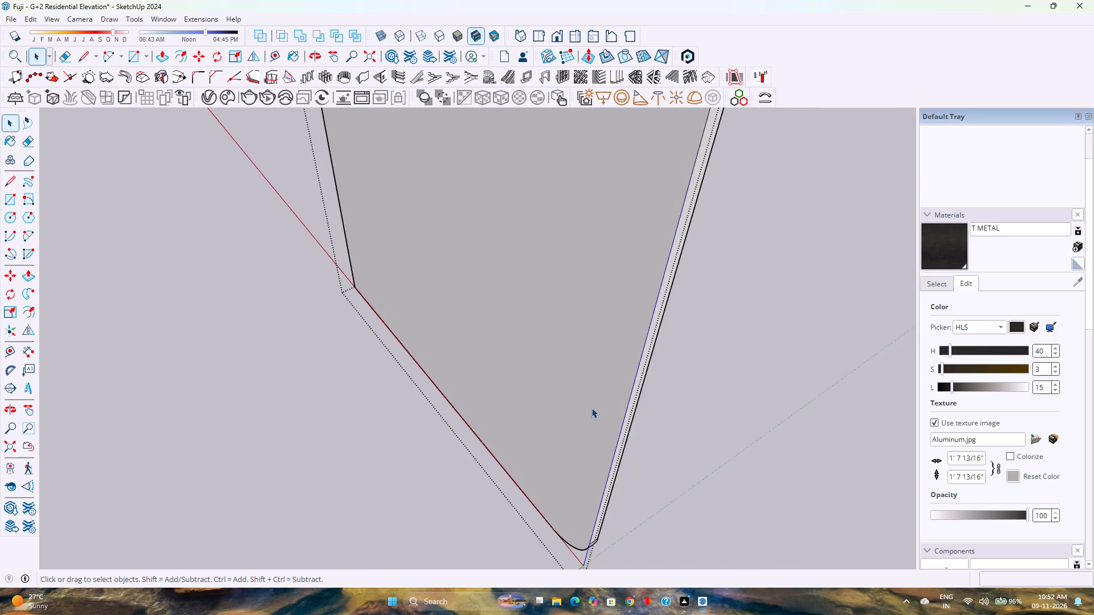
middle_drag(593, 407, 85, 412)
middle_click(64, 411)
scroll(53, 409, down, 6)
shift+middle_drag(187, 356, 283, 421)
shift+scroll(187, 356, down, 1)
middle_drag(333, 424, 191, 388)
scroll(440, 313, up, 4)
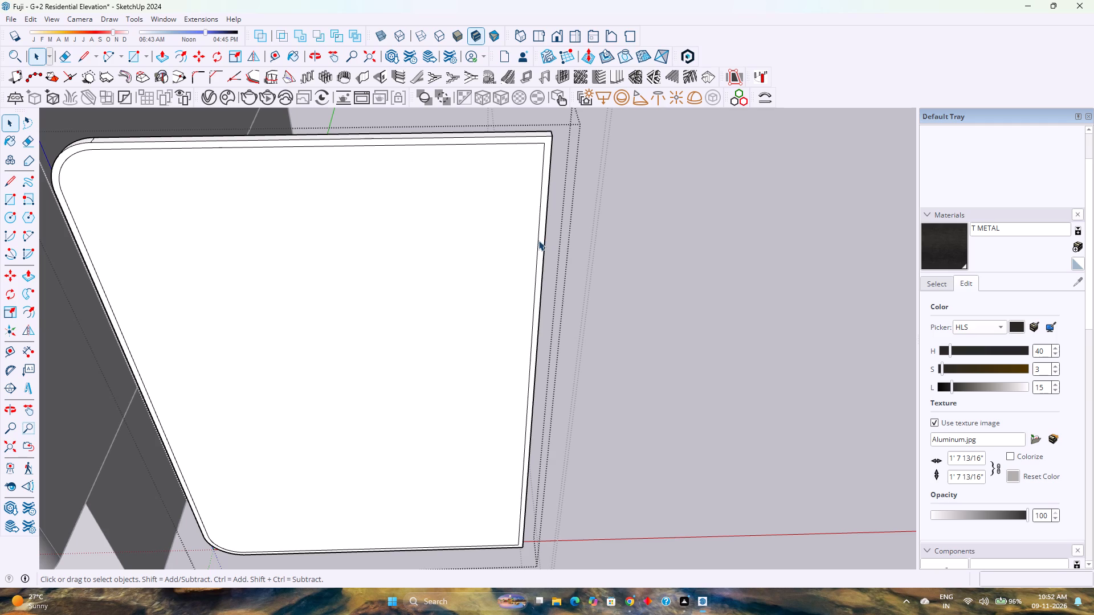
click(539, 239)
key(m)
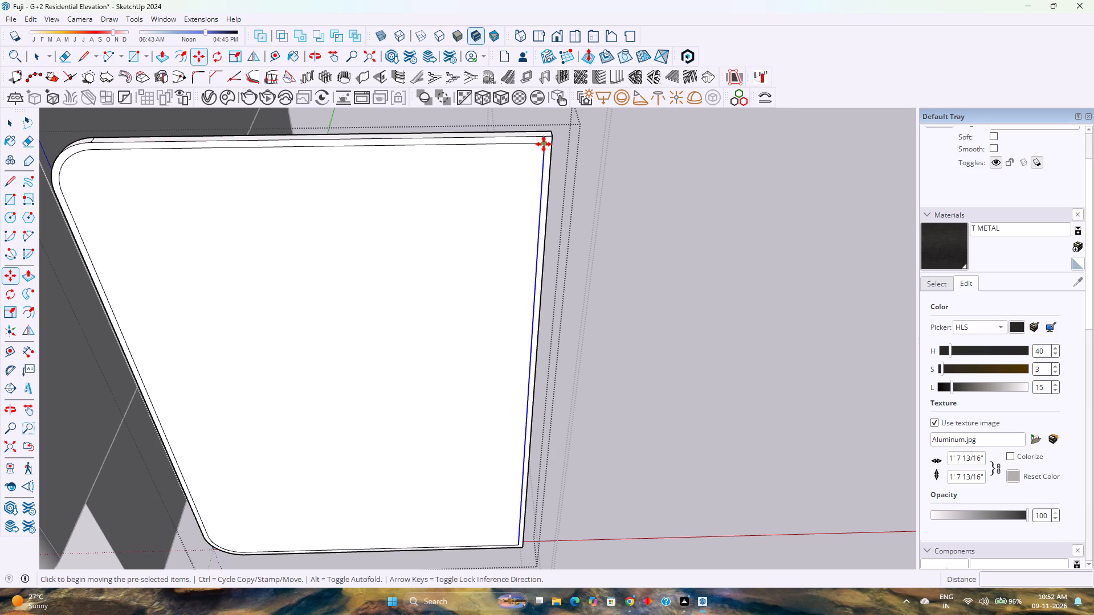
click(544, 143)
key(Right)
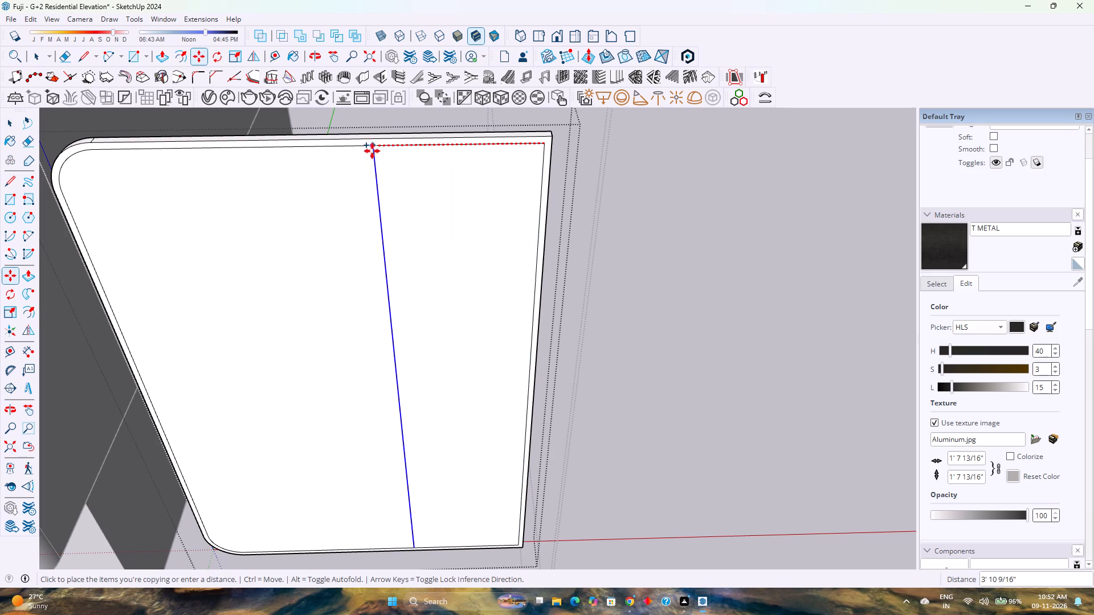
shift+middle_drag(265, 158, 472, 226)
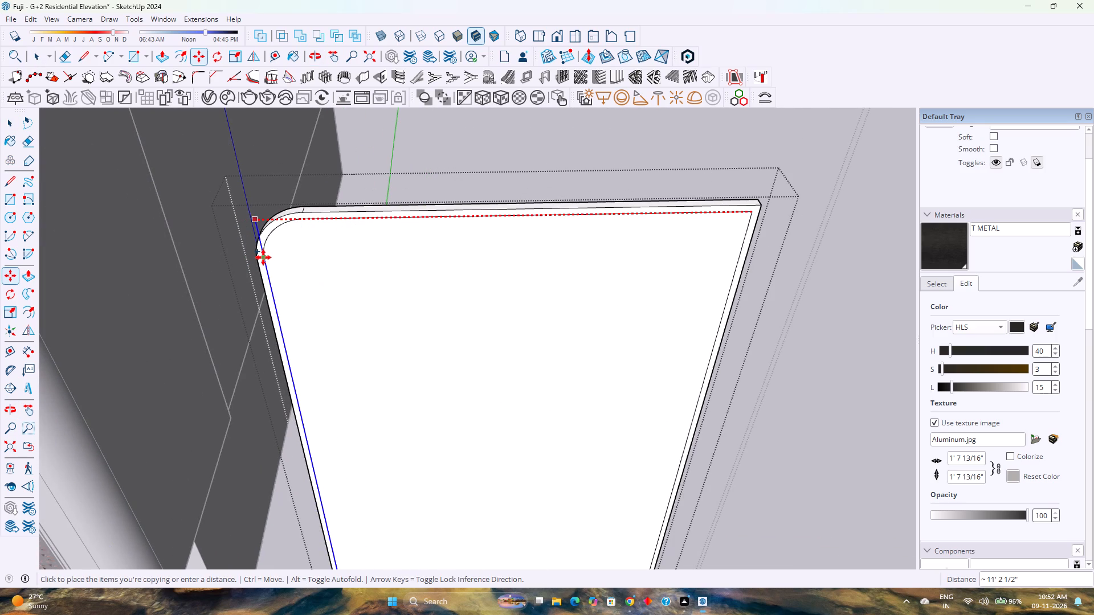
click(263, 257)
text(/3)
key(Return)
Erase the stray vertical segments left by the outermost copy at the frame's top and bottom rounded corners.
key(e)
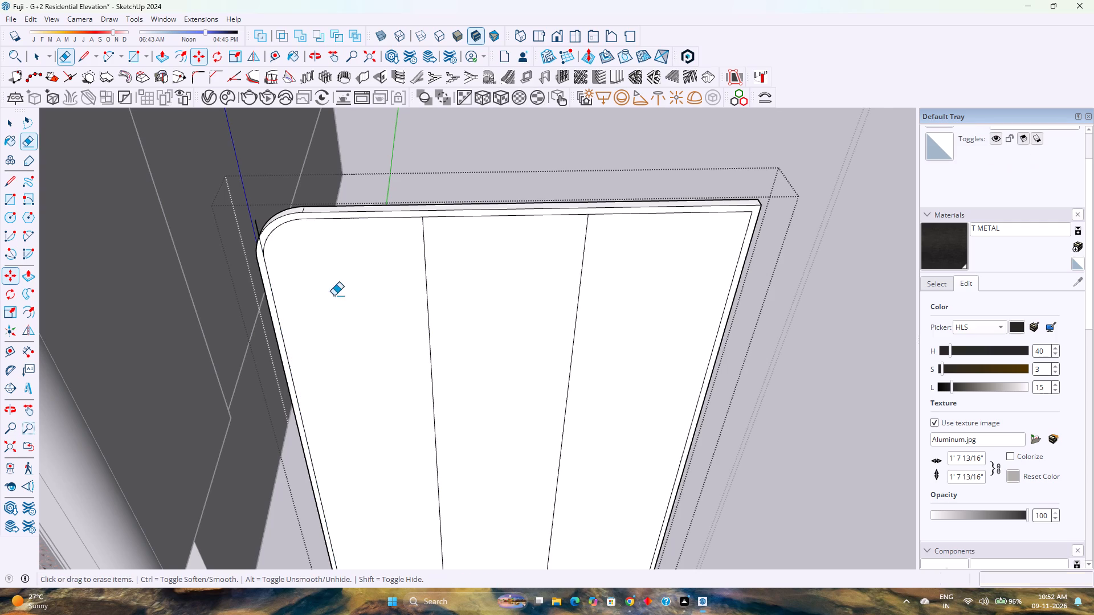
scroll(270, 229, up, 6)
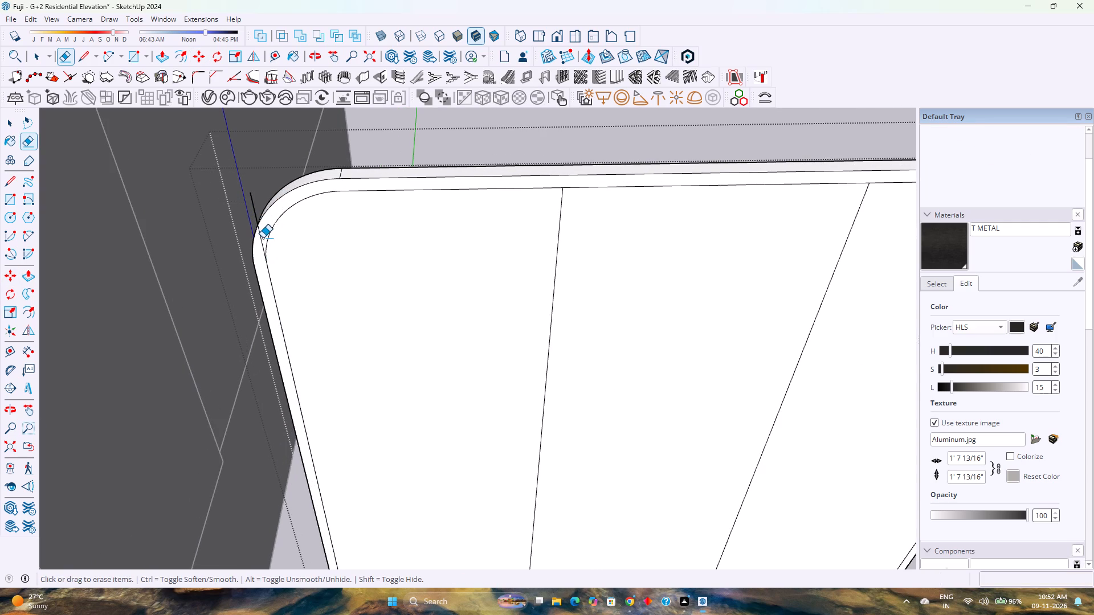
click(263, 238)
drag(245, 192, 253, 198)
scroll(247, 202, down, 4)
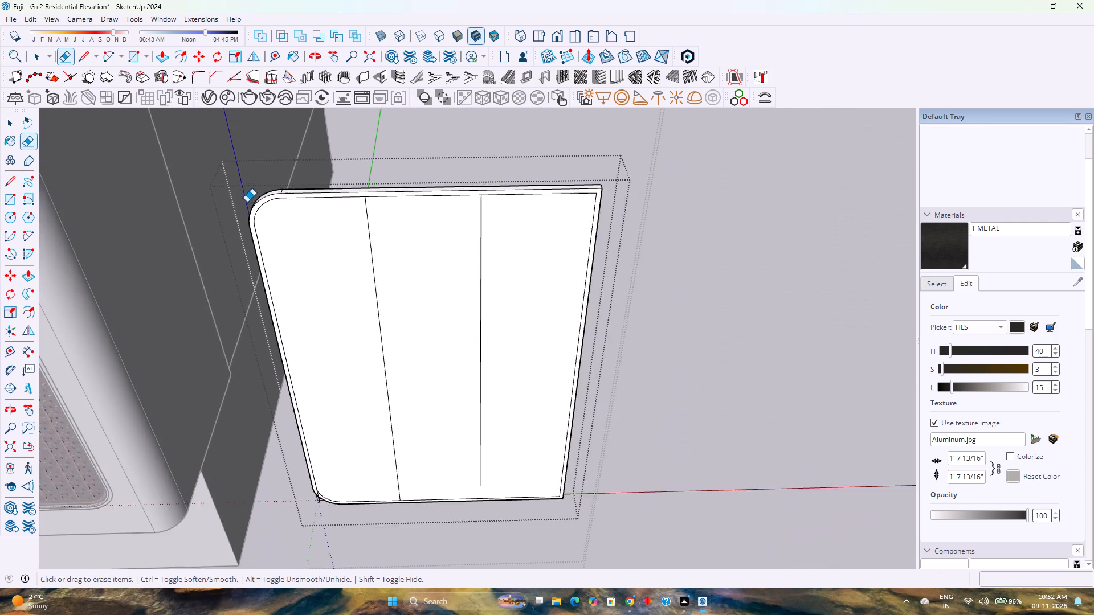
scroll(247, 202, down, 4)
scroll(258, 393, down, 1)
scroll(258, 393, up, 5)
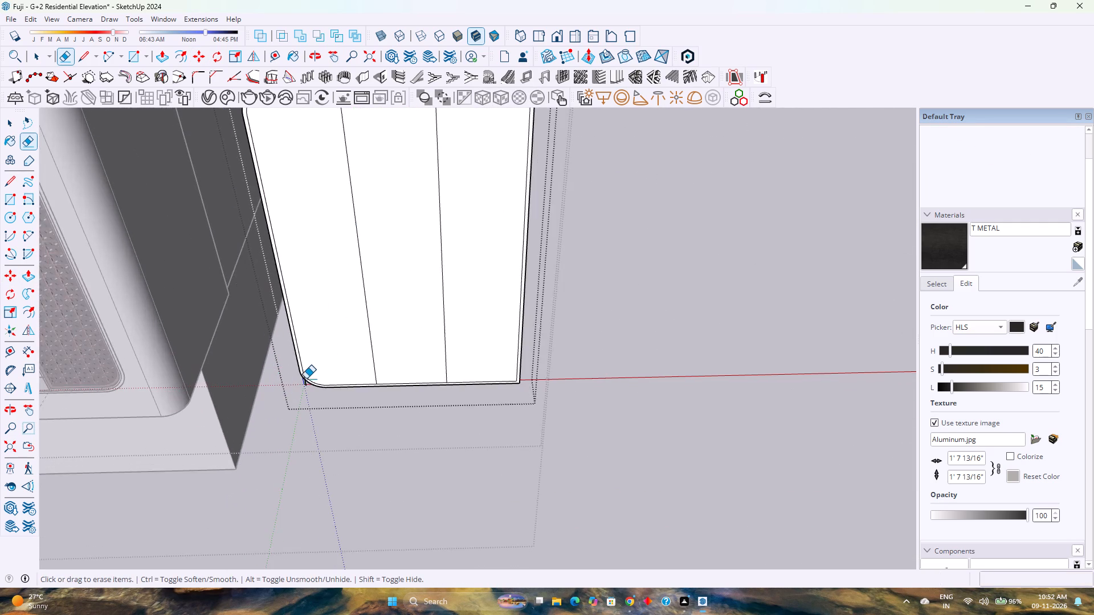
scroll(306, 379, up, 19)
drag(295, 391, 287, 388)
scroll(284, 371, up, 1)
click(276, 339)
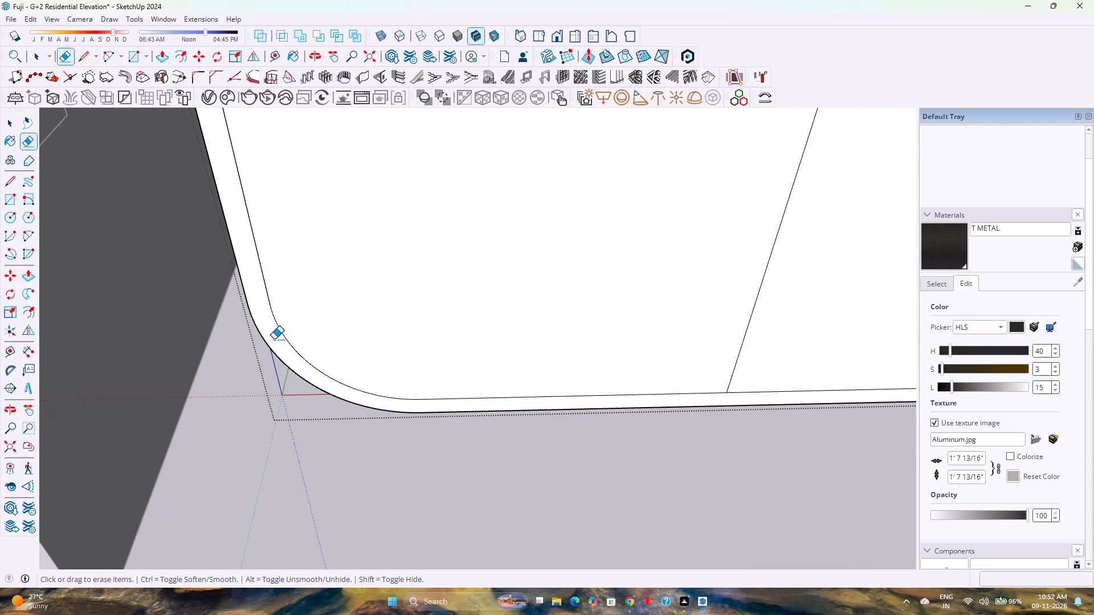
scroll(274, 339, down, 16)
key(space)
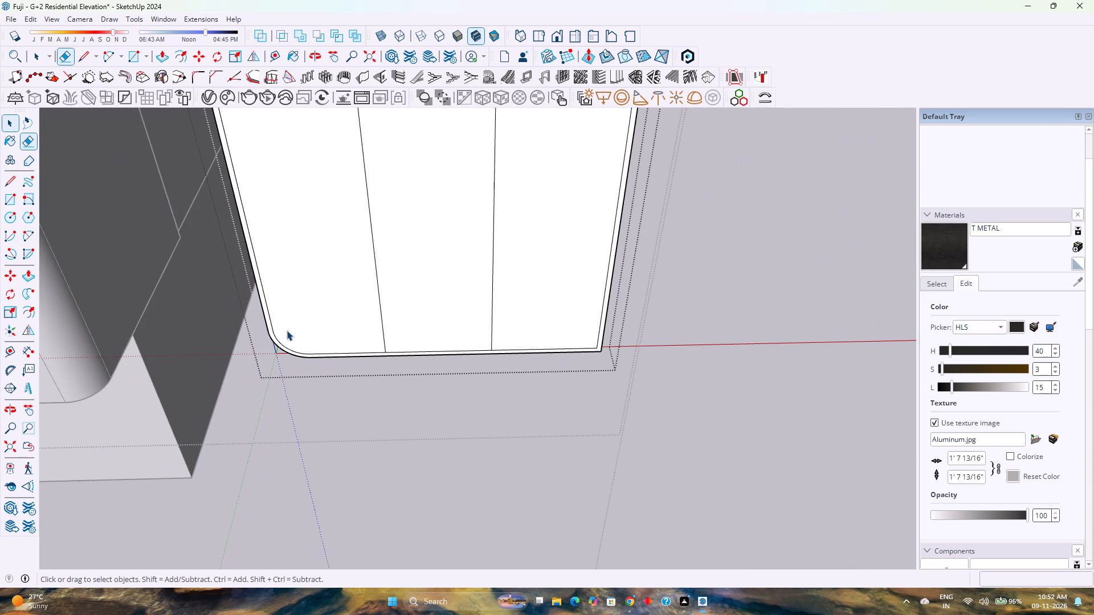
Move the two vertical dividing lines 1" along the red axis toward the rounded-corner side.
scroll(358, 270, up, 3)
shift+middle_drag(358, 270, 382, 358)
shift+middle_click(383, 360)
shift+middle_click(383, 360)
scroll(385, 360, down, 4)
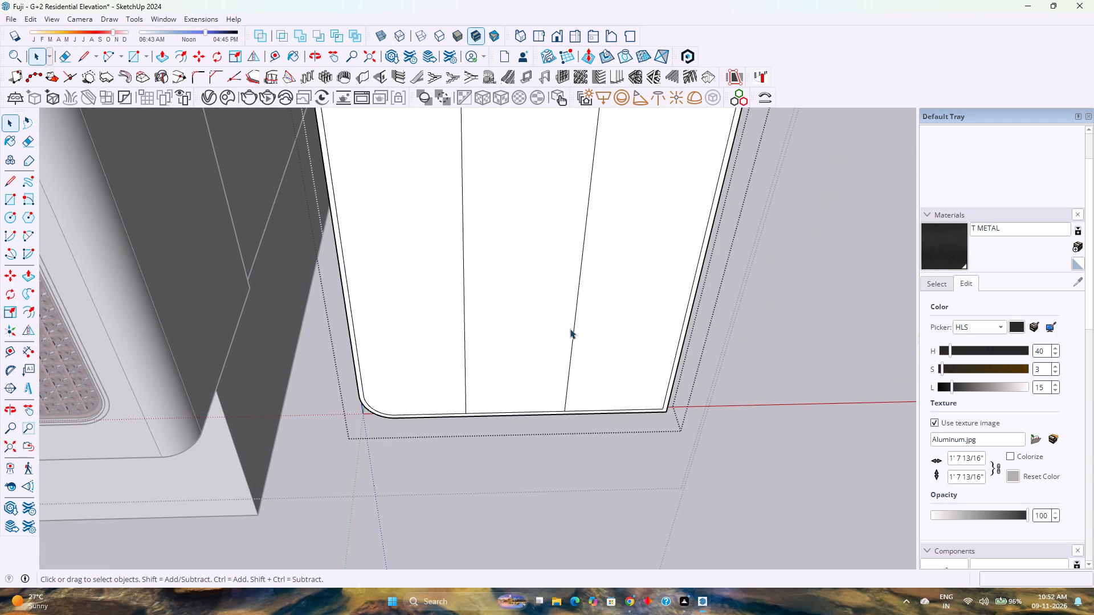
drag(593, 323, 439, 298)
right_click(439, 297)
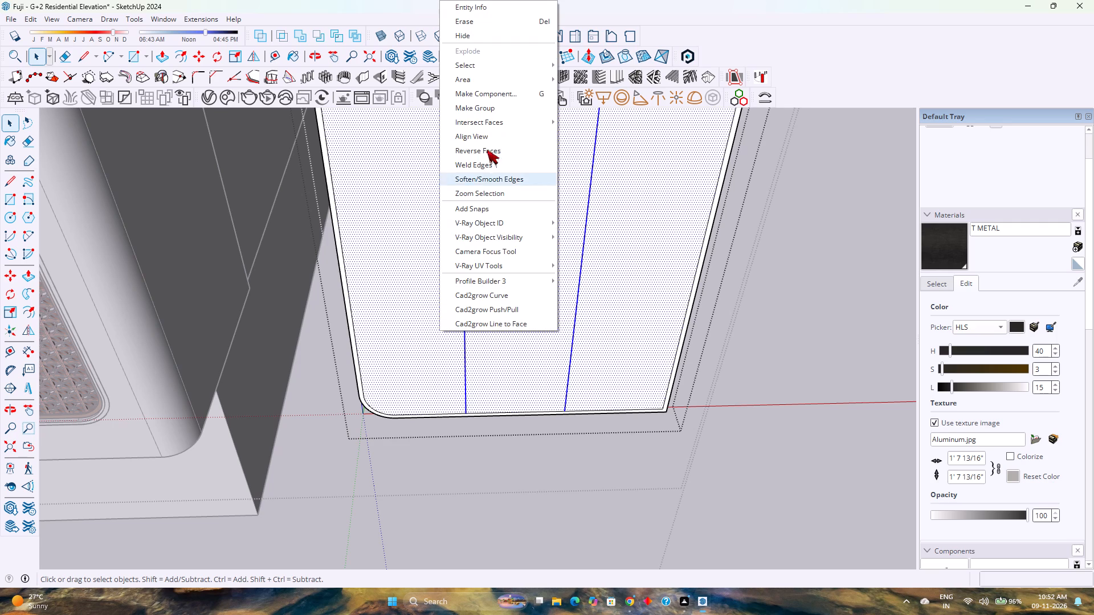
click(641, 150)
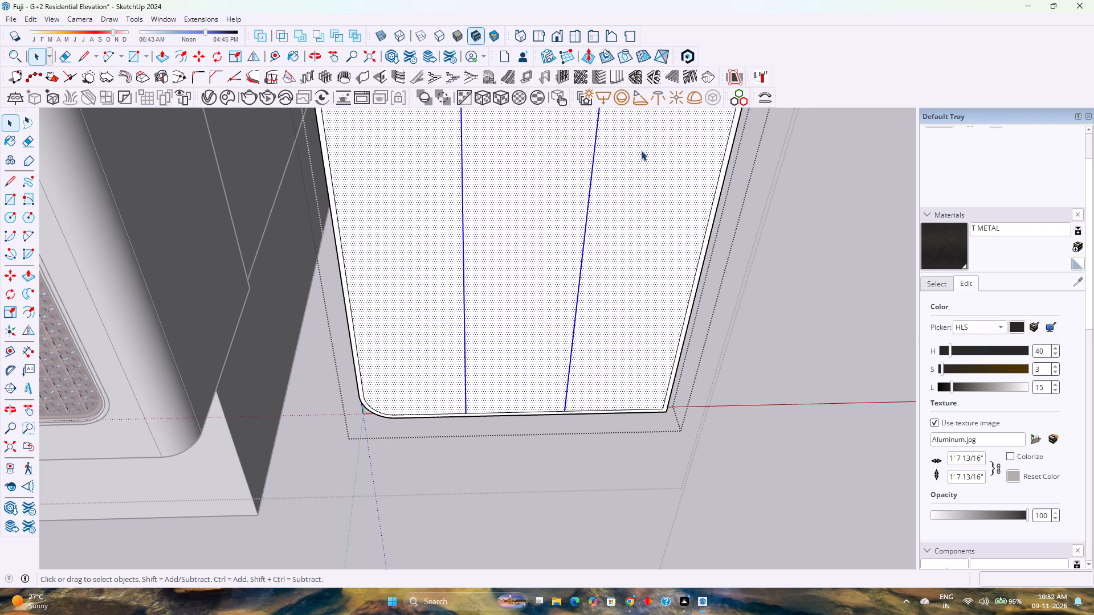
key(m)
scroll(548, 420, up, 4)
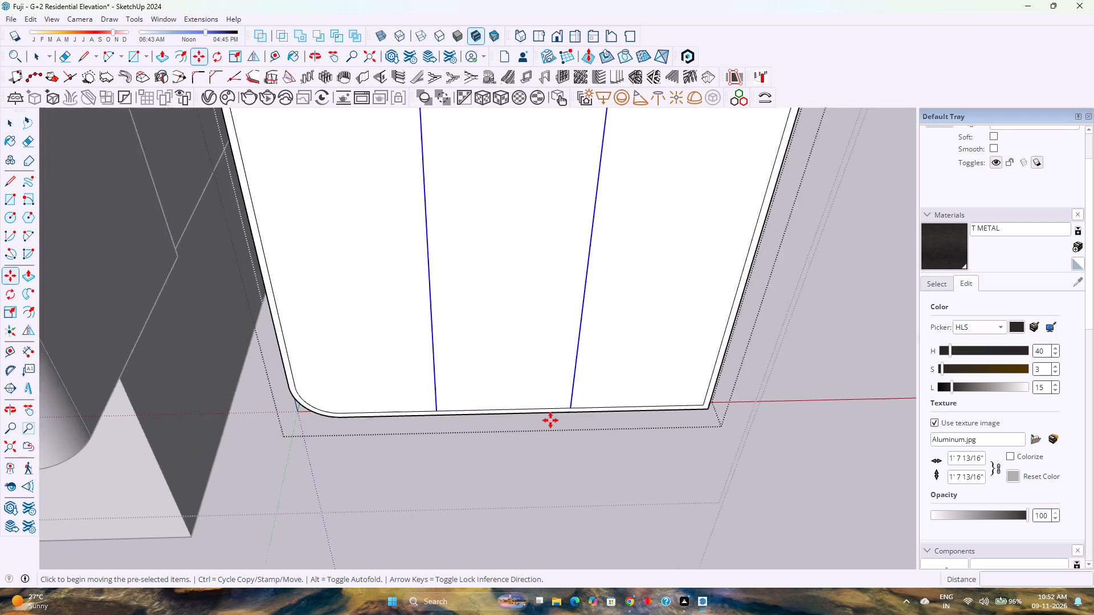
scroll(550, 420, up, 13)
click(581, 393)
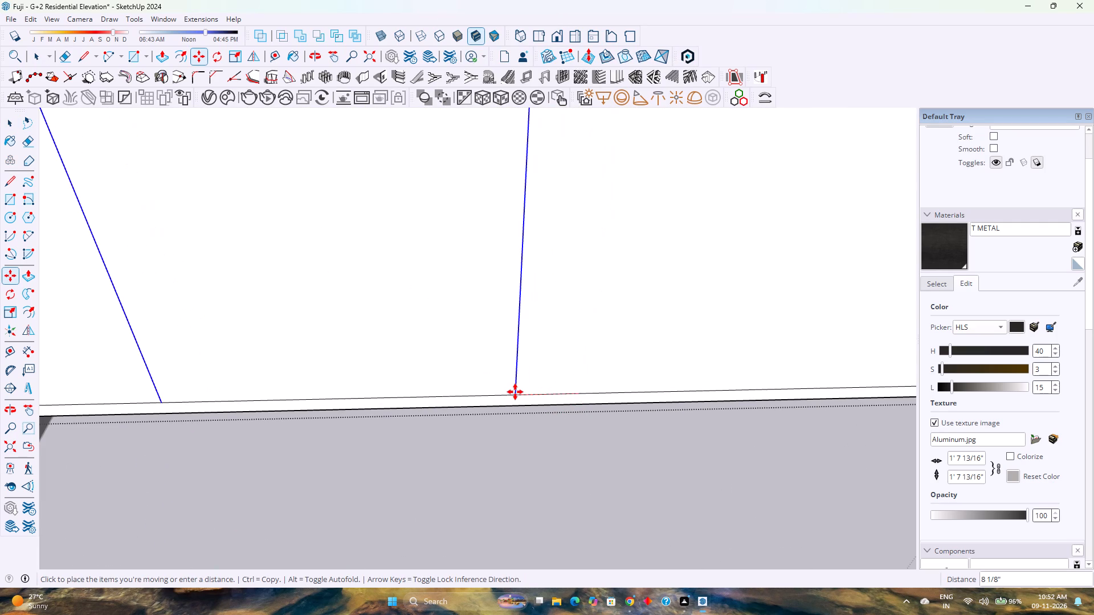
key(1)
key(Return)
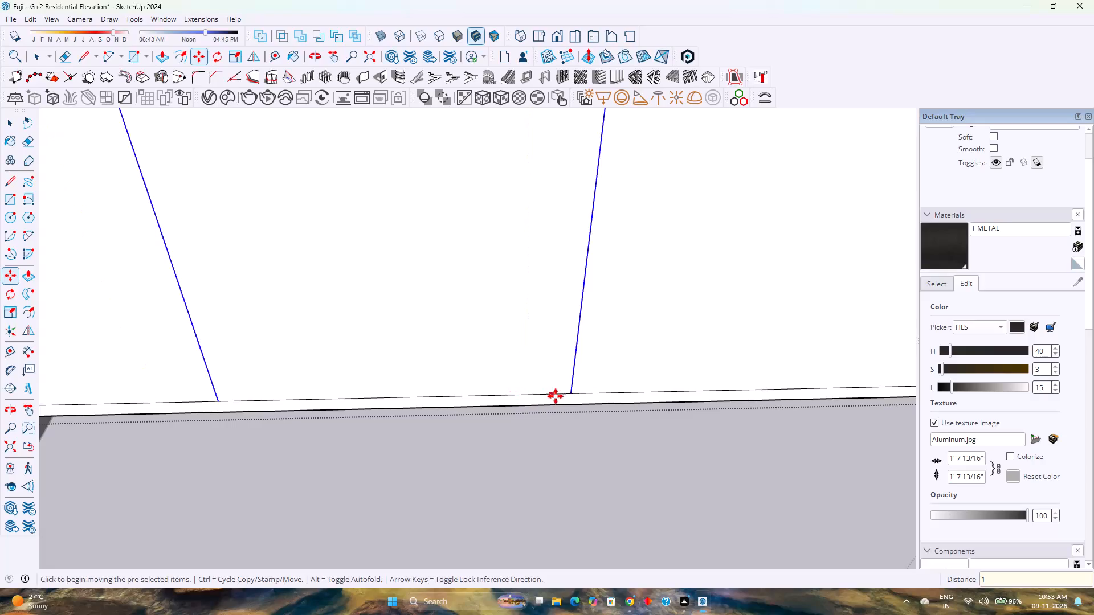
Copy both dividing lines 2" along the red axis toward the square-cornered side, outlining two mullions.
click(568, 393)
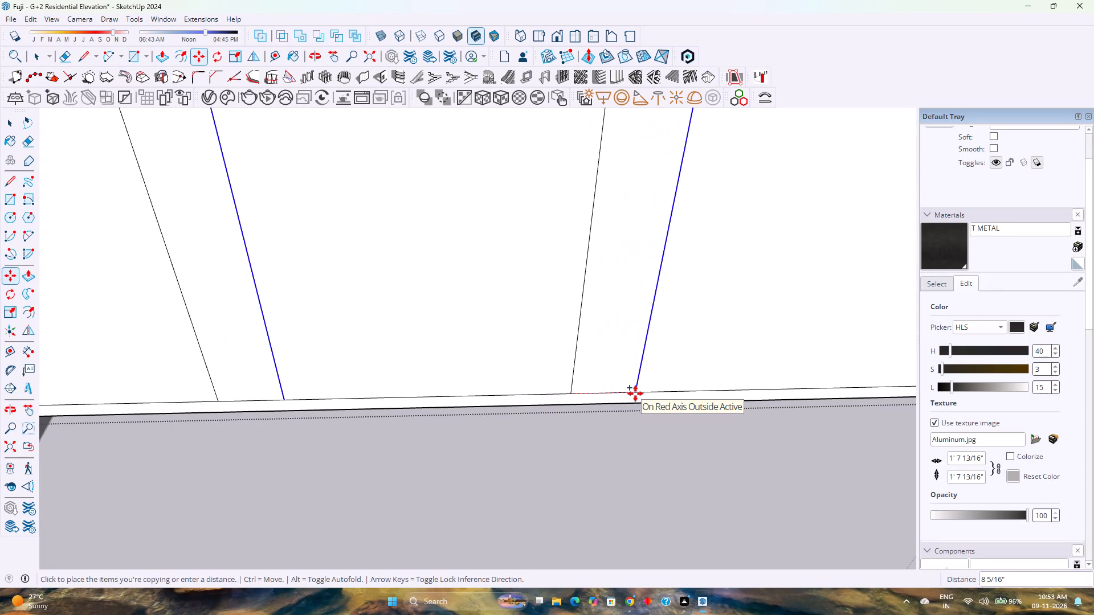
key(2)
key(Return)
scroll(550, 391, up, 4)
scroll(550, 391, down, 5)
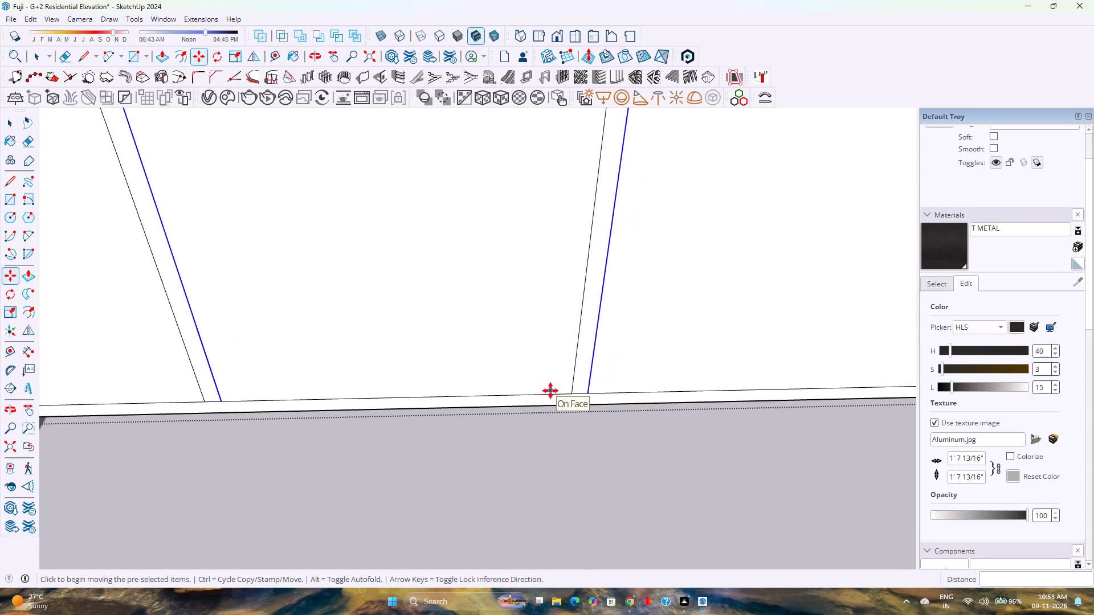
Erase the short edges between each mullion's paired lines at the frame's bottom and top, merging the mullions with the frame.
key(e)
scroll(315, 397, up, 2)
click(227, 399)
click(227, 399)
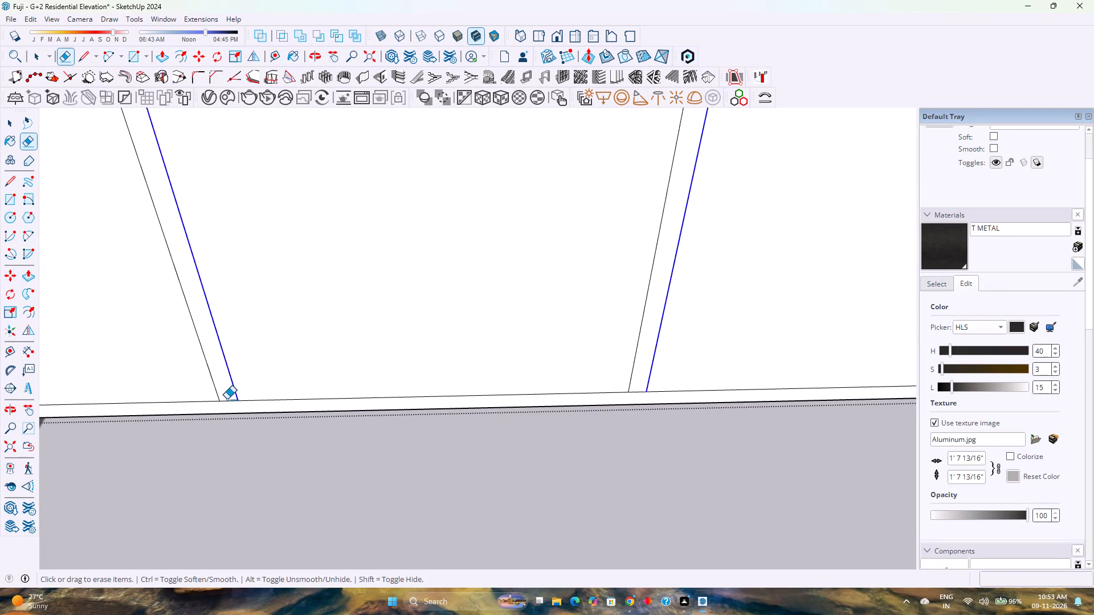
click(232, 403)
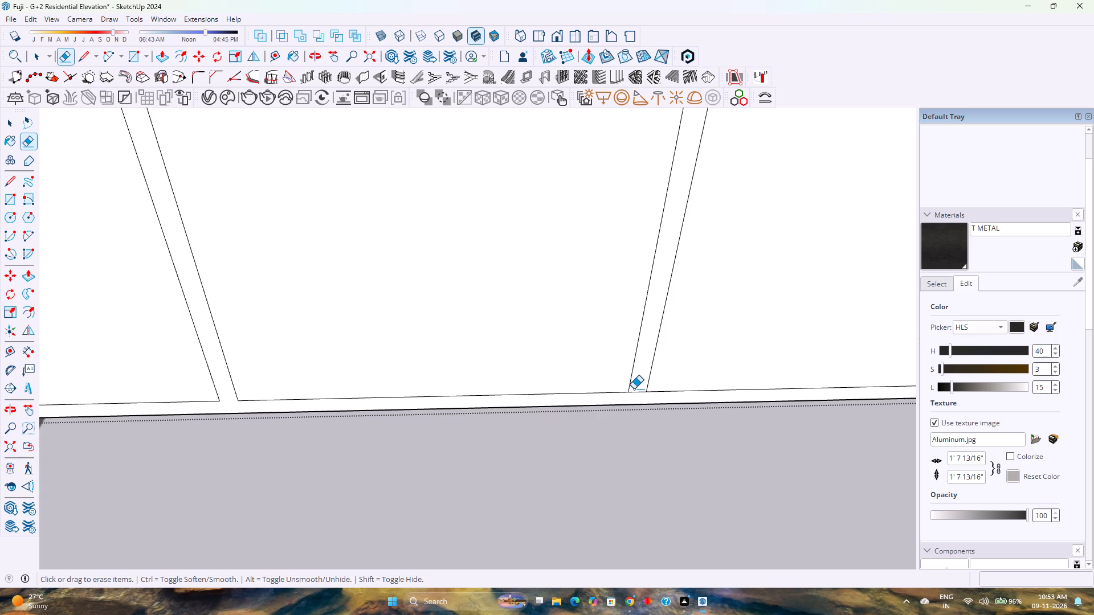
click(636, 393)
scroll(536, 357, down, 16)
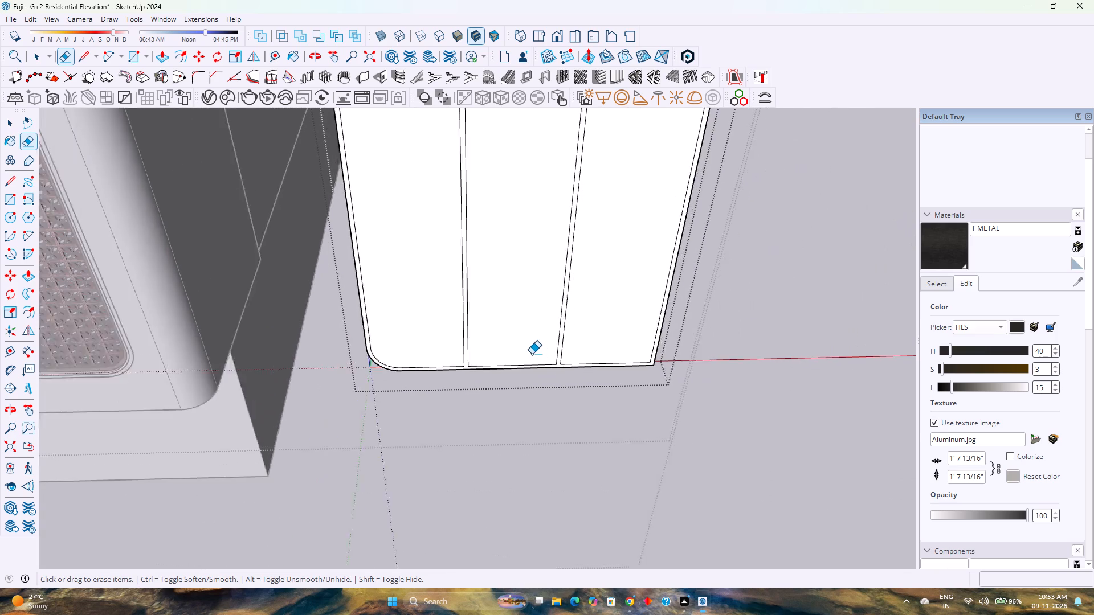
scroll(532, 354, down, 7)
shift+middle_drag(509, 270, 478, 386)
shift+middle_click(472, 400)
scroll(471, 281, up, 12)
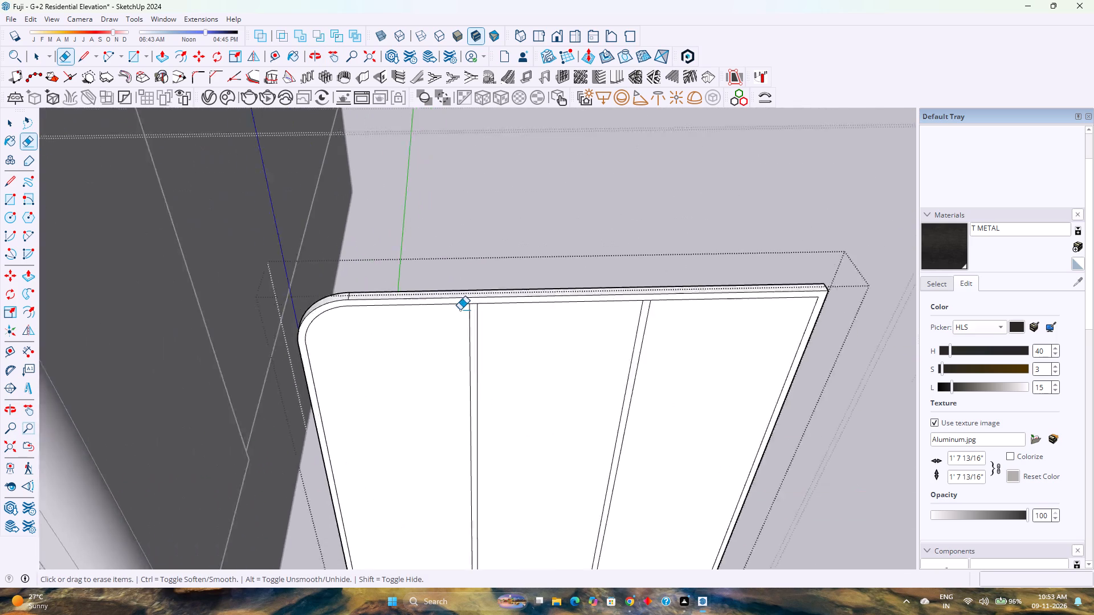
scroll(460, 310, up, 6)
click(485, 298)
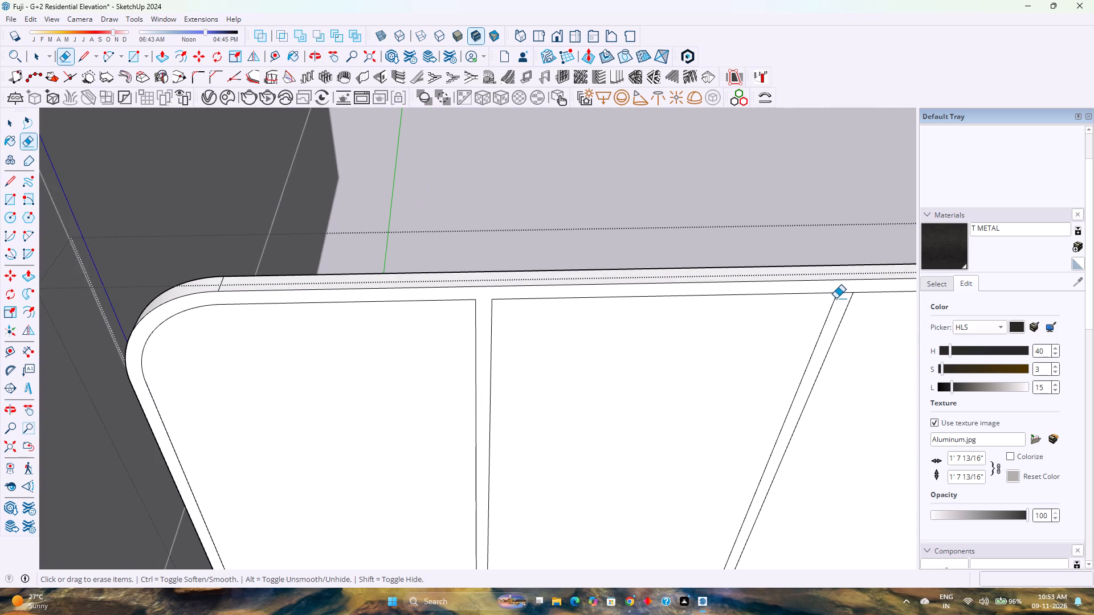
click(843, 294)
click(845, 294)
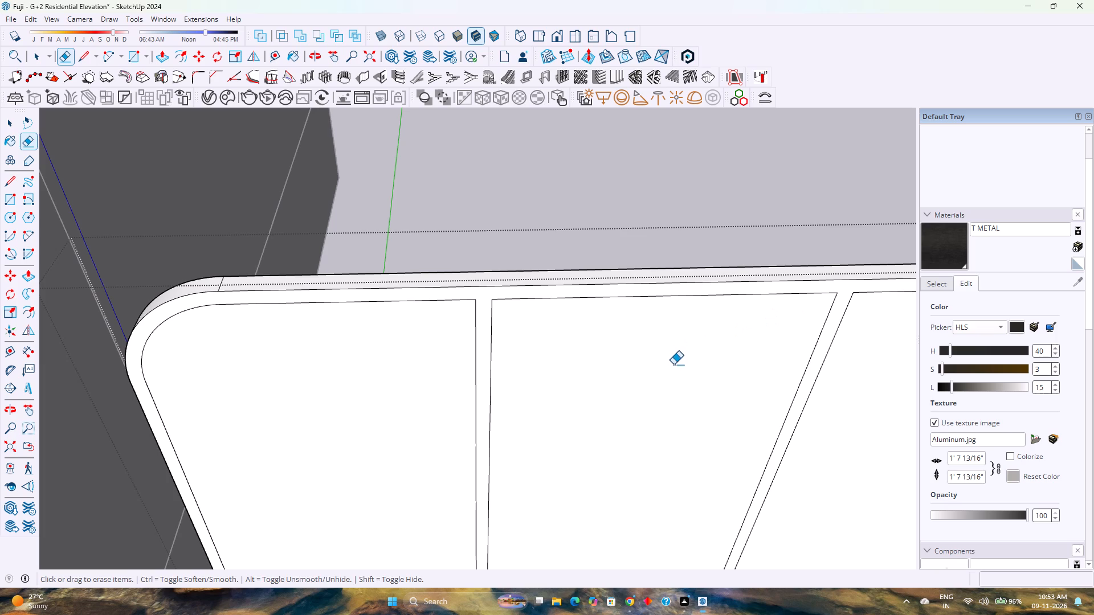
Push the three pane faces through by 3" to open the bays between the frame and mullions.
key(p)
click(661, 378)
key(3)
key(Return)
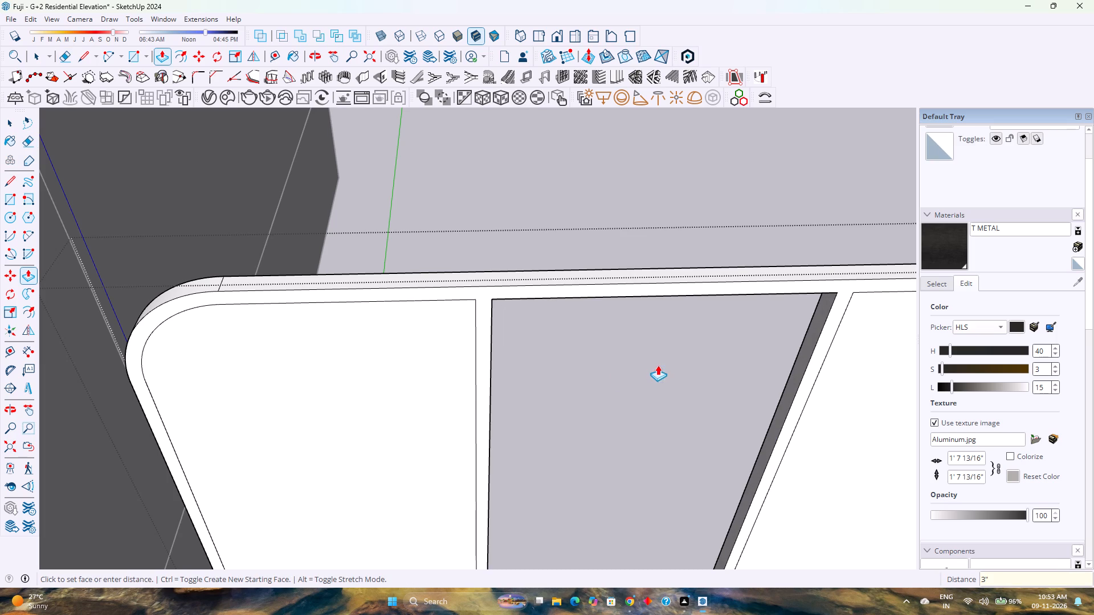
double_click(398, 397)
double_click(843, 374)
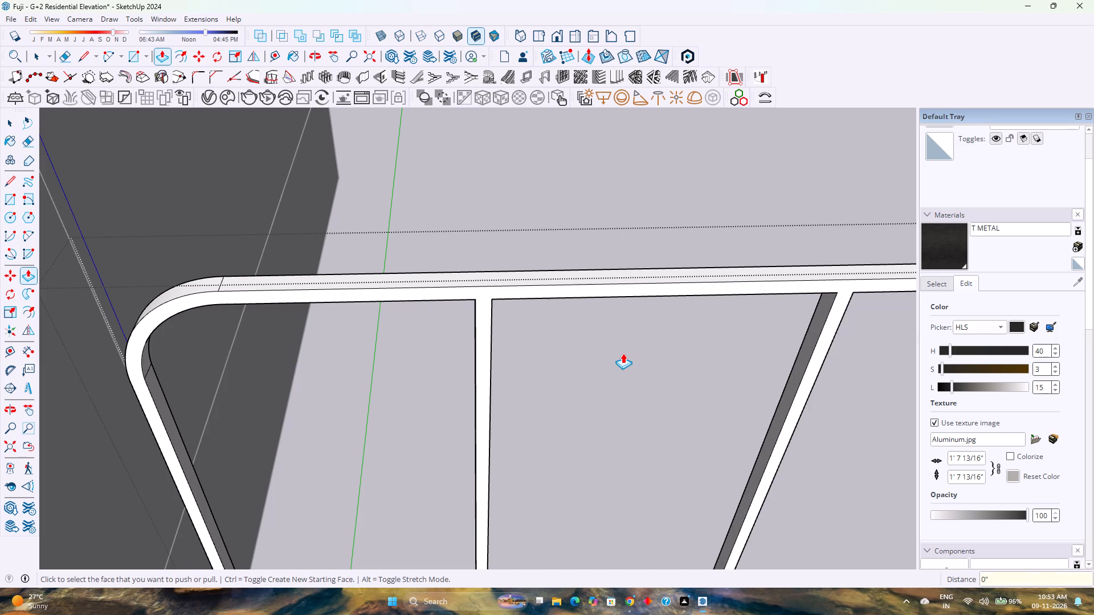
scroll(623, 353, down, 9)
shift+middle_drag(658, 392, 514, 268)
scroll(508, 253, down, 4)
key(space)
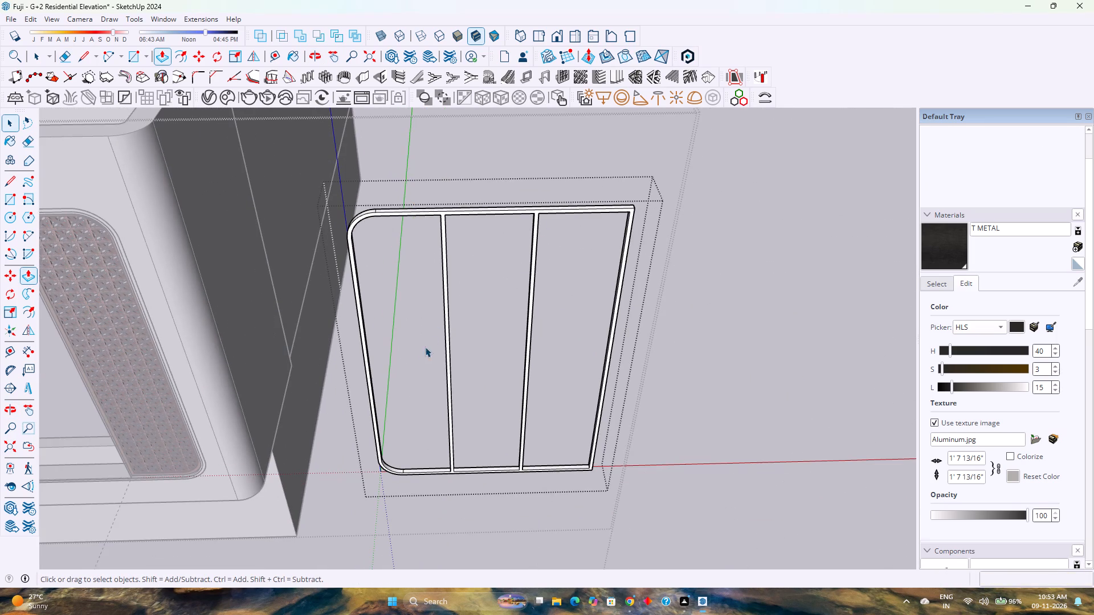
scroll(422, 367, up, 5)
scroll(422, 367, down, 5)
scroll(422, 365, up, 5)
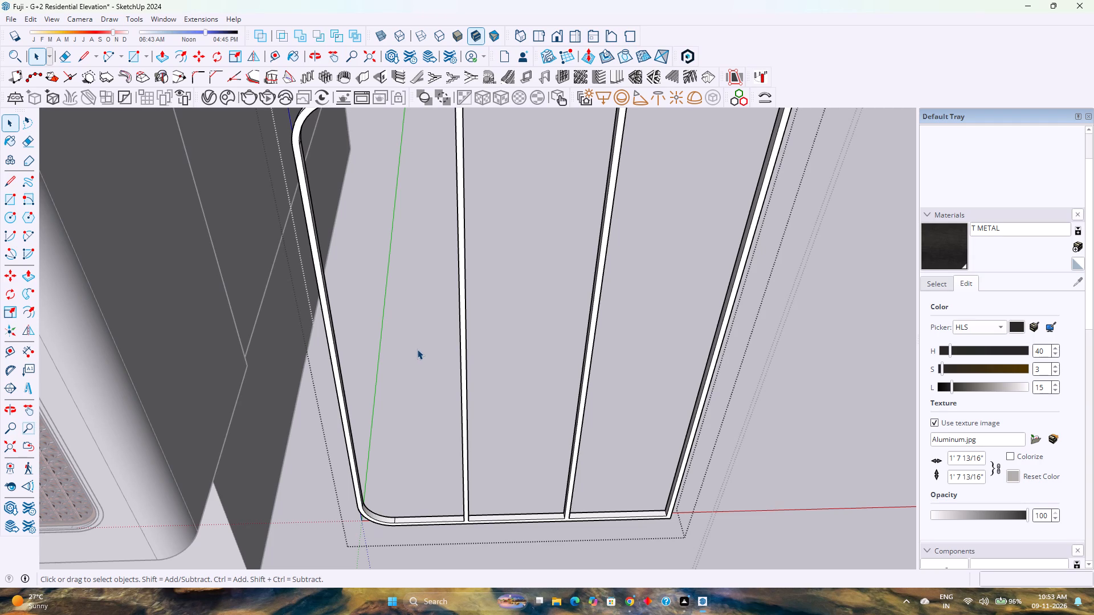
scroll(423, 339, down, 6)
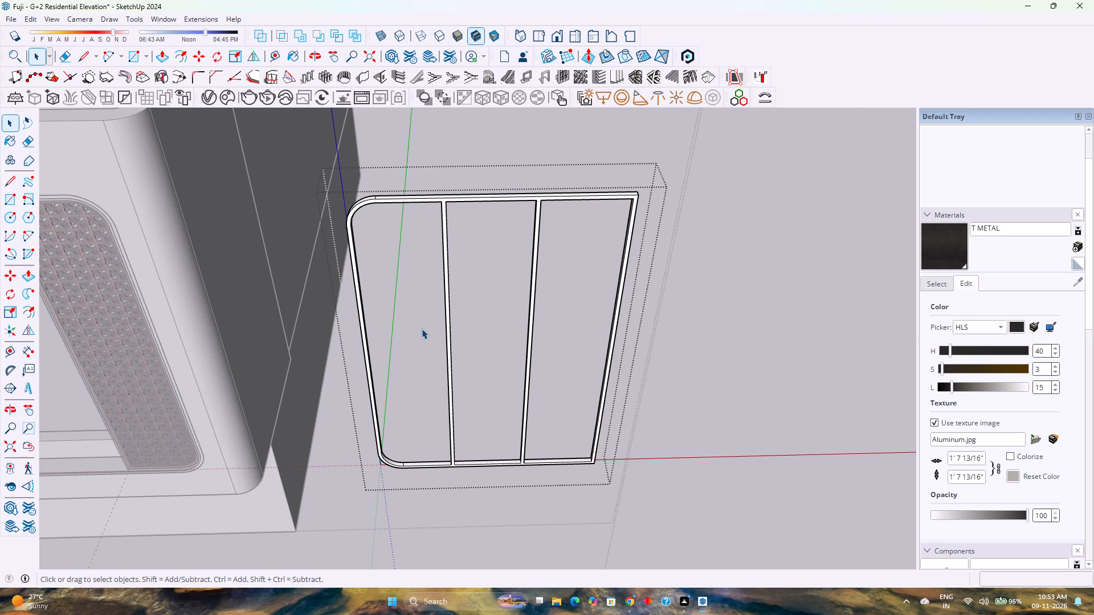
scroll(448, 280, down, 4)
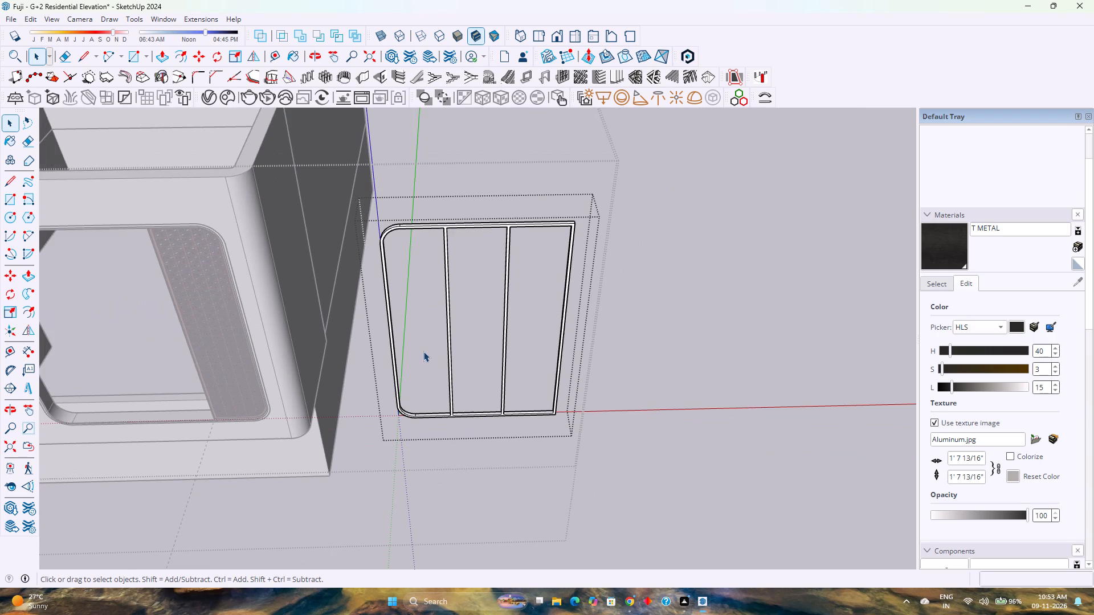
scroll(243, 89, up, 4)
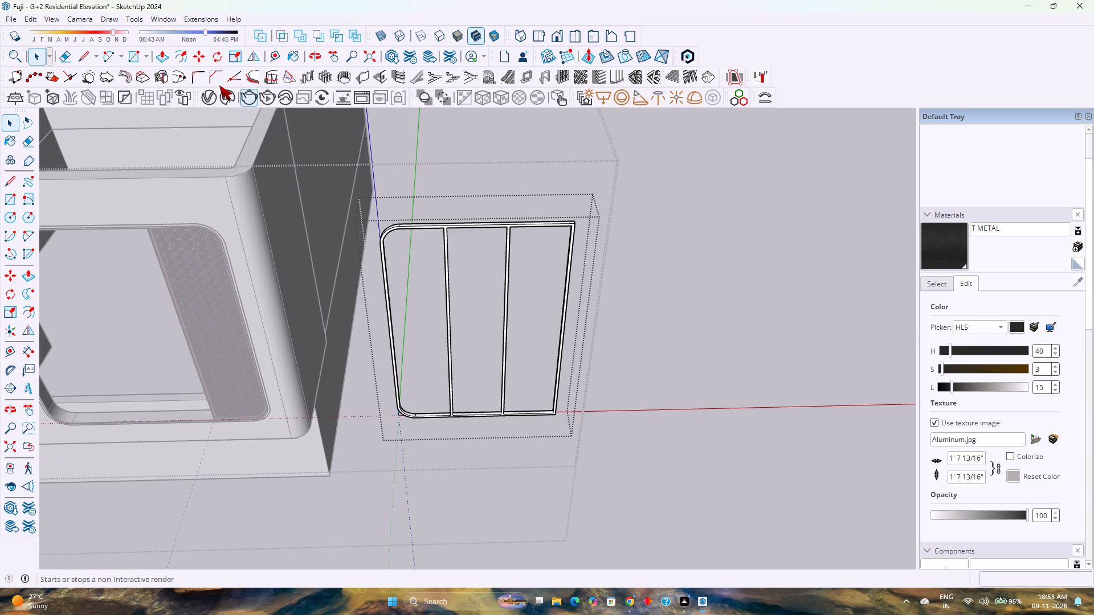
Trace the first mullion's long edge on the rounded-corner side, about 16' 2", to fill that bay with a face.
click(86, 57)
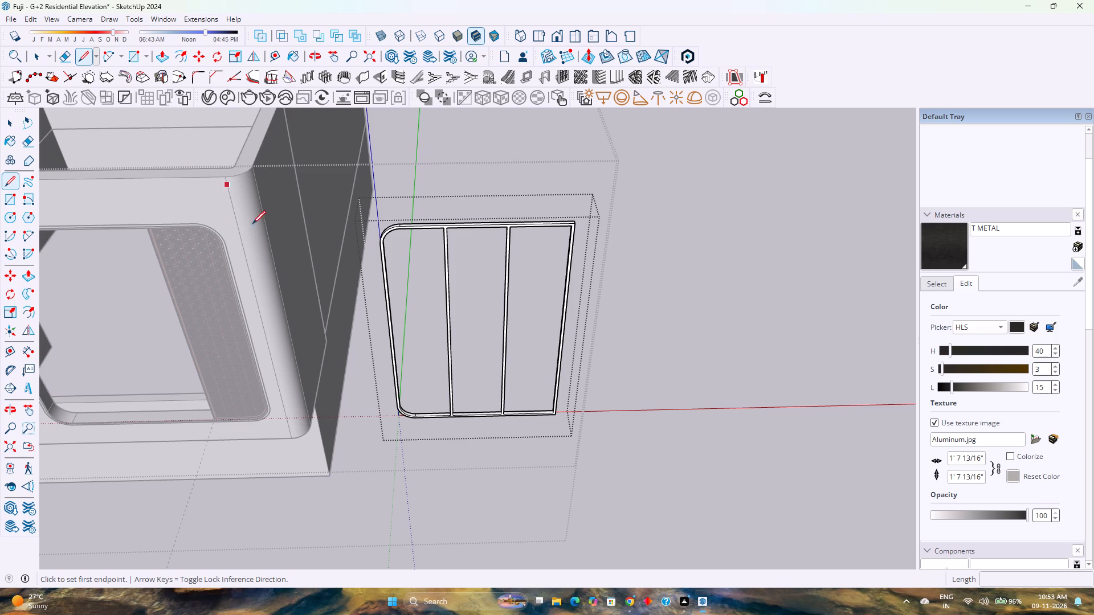
scroll(446, 203, up, 14)
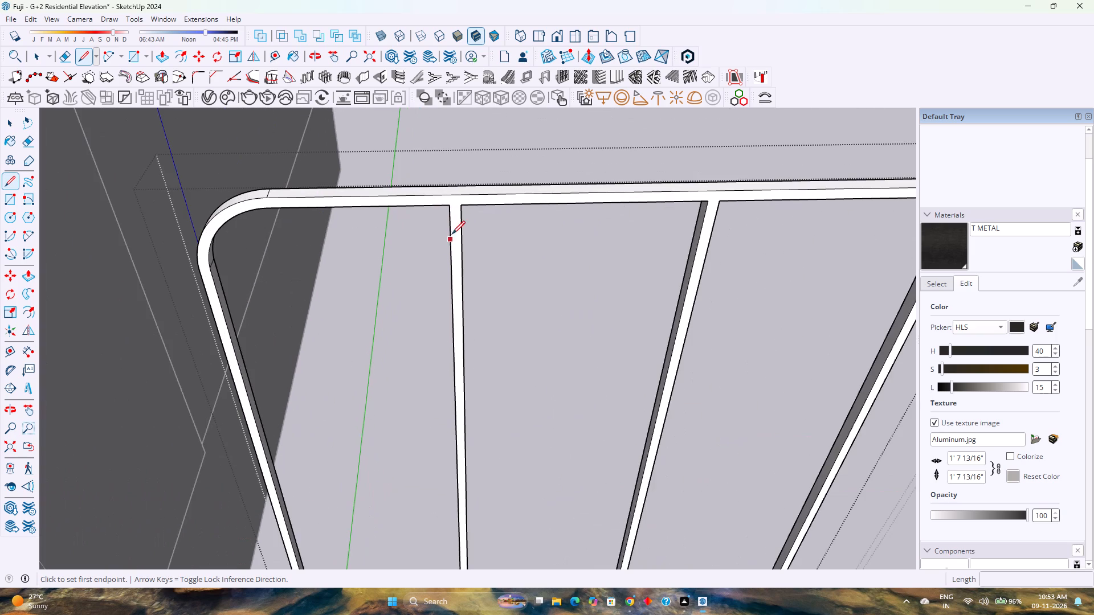
click(451, 207)
scroll(428, 338, down, 6)
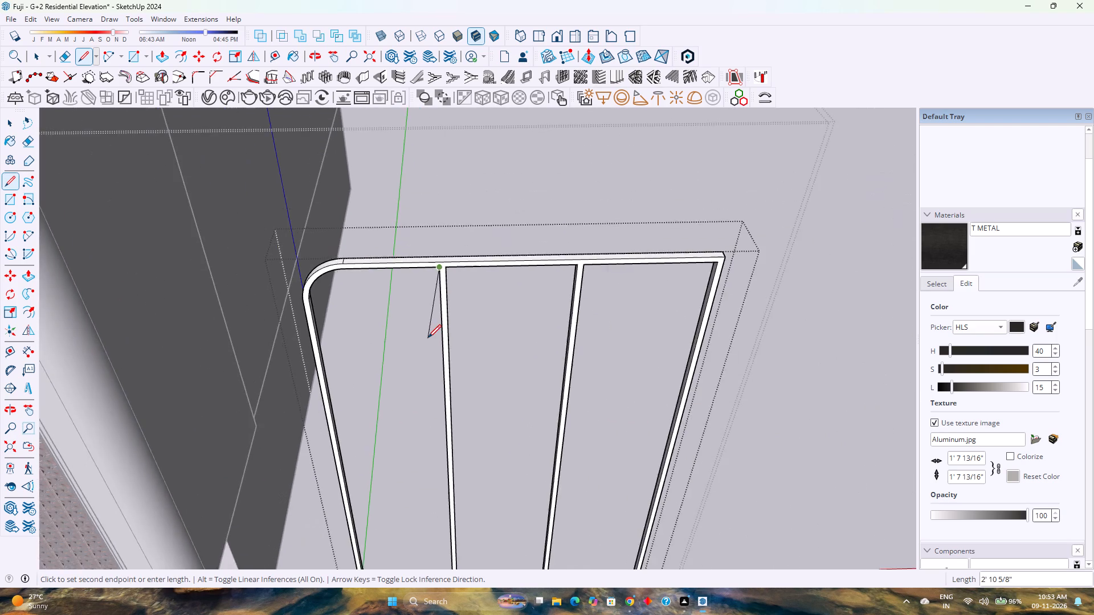
scroll(426, 342, down, 10)
scroll(430, 487, up, 10)
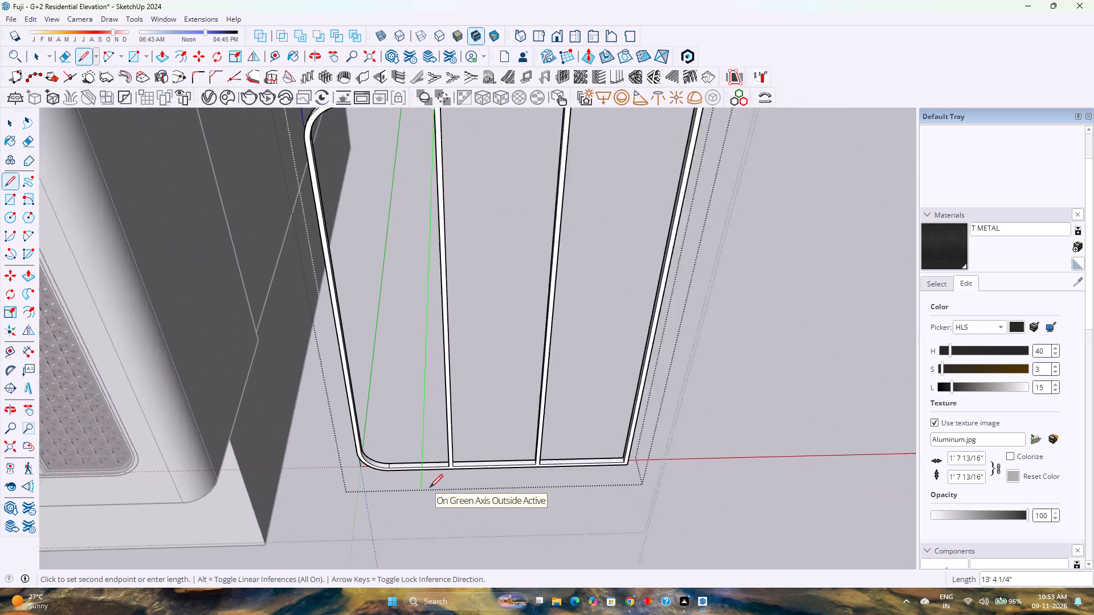
scroll(430, 487, up, 10)
click(471, 441)
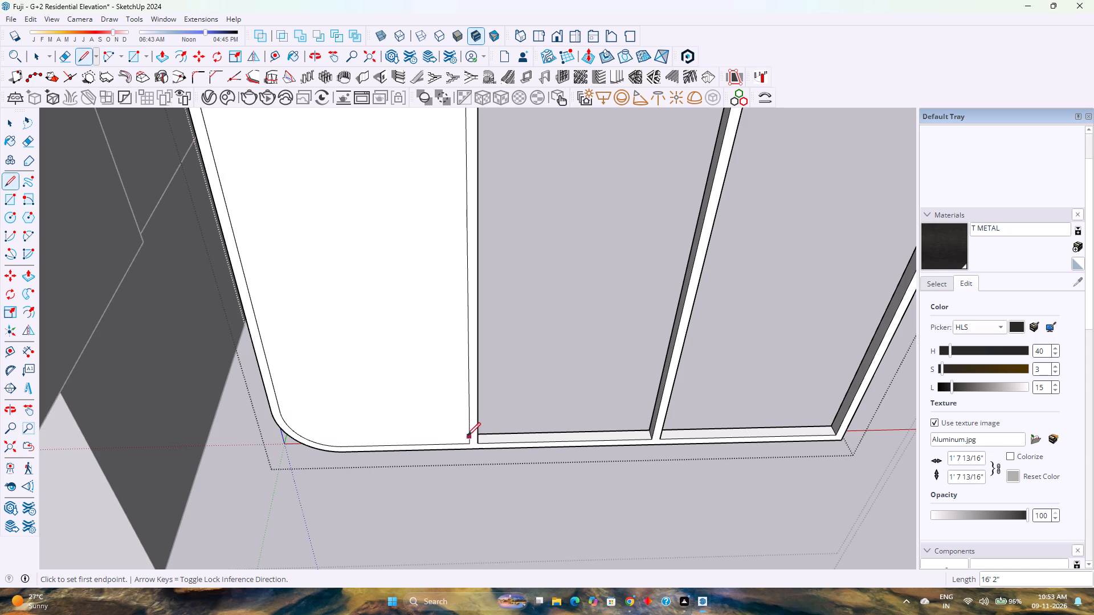
Trace the bottom inner frame edges of the middle and square-cornered bays to fill both with faces.
click(481, 440)
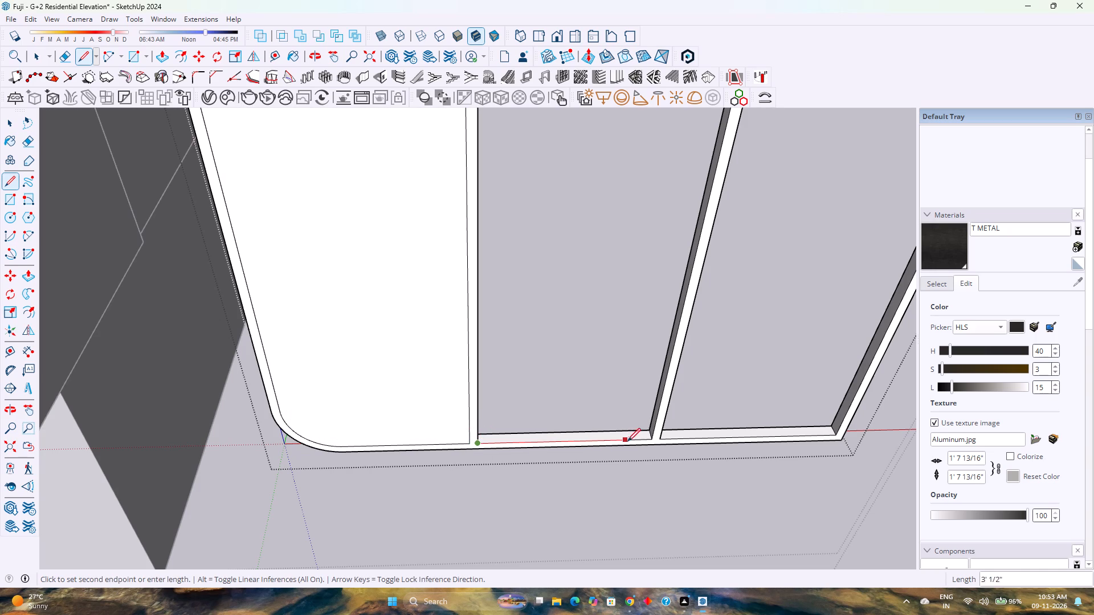
click(651, 434)
click(664, 441)
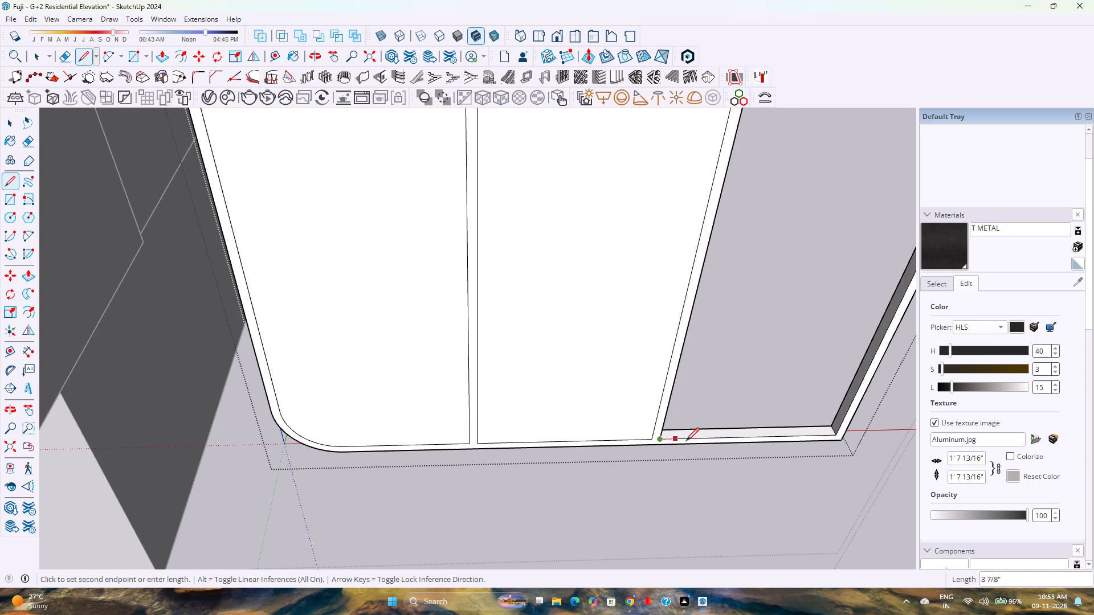
click(837, 430)
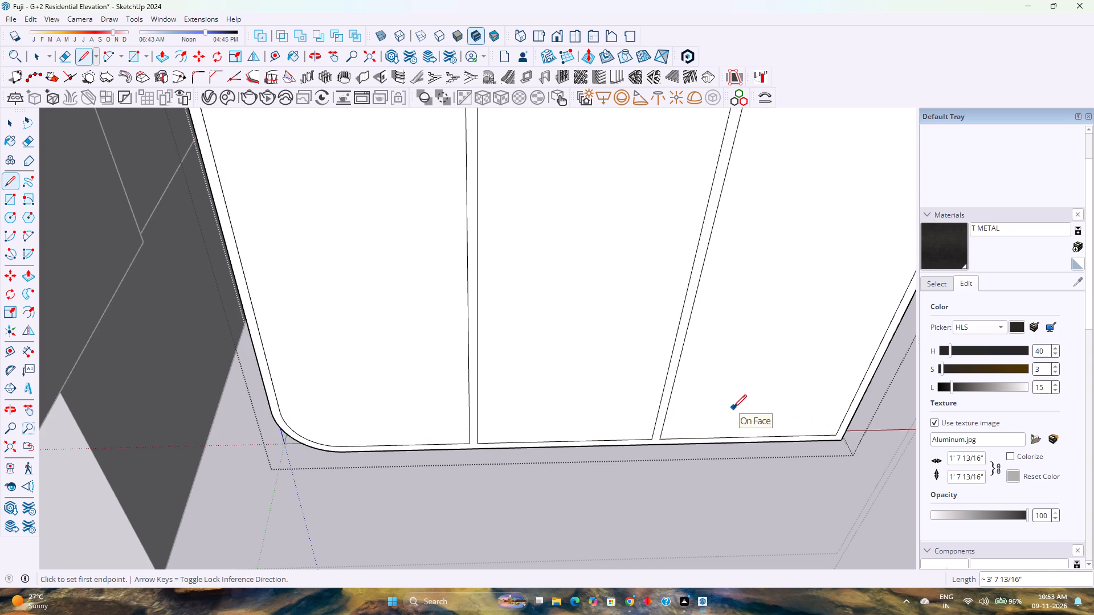
key(space)
Select the three pane faces with their boundary edges and make them a group.
scroll(553, 399, down, 4)
shift+middle_drag(574, 380, 479, 402)
shift+middle_click(477, 402)
shift+middle_click(475, 403)
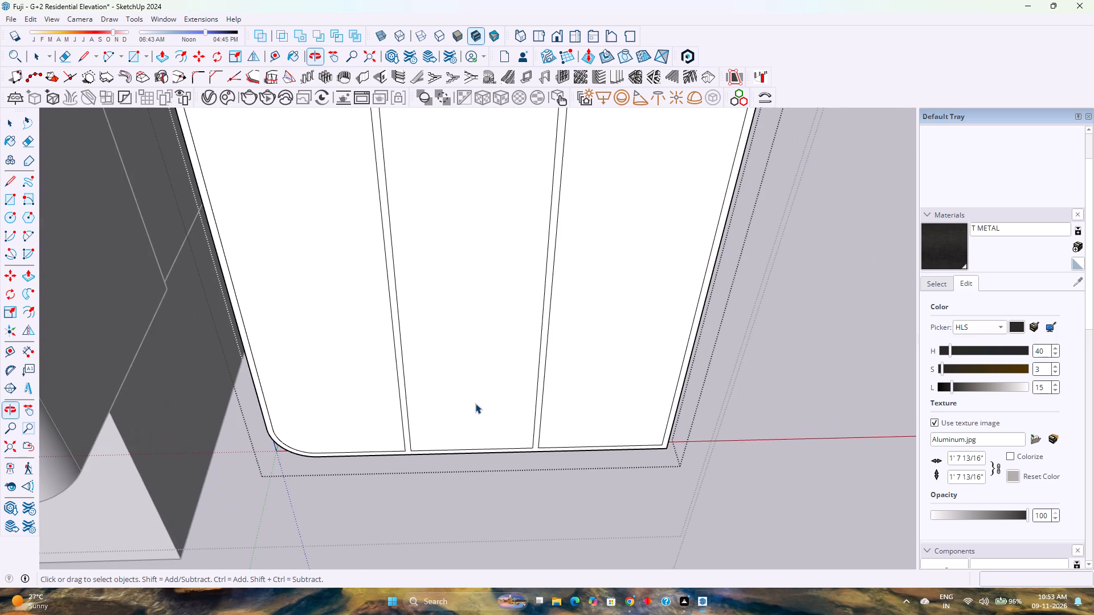
double_click(588, 318)
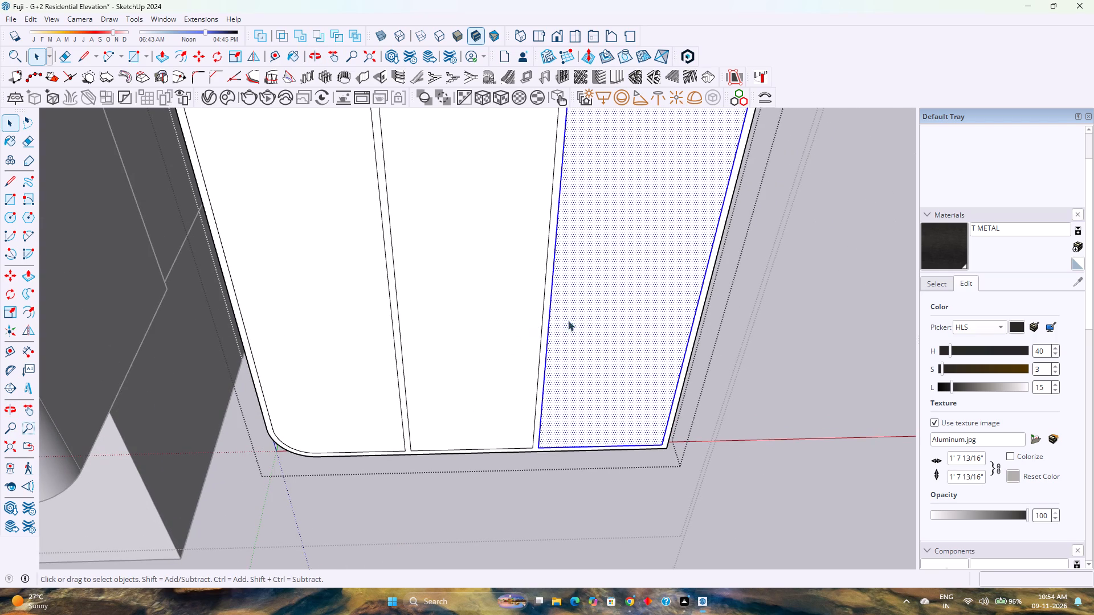
ctrl+double_click(464, 329)
ctrl+double_click(361, 322)
right_click(361, 322)
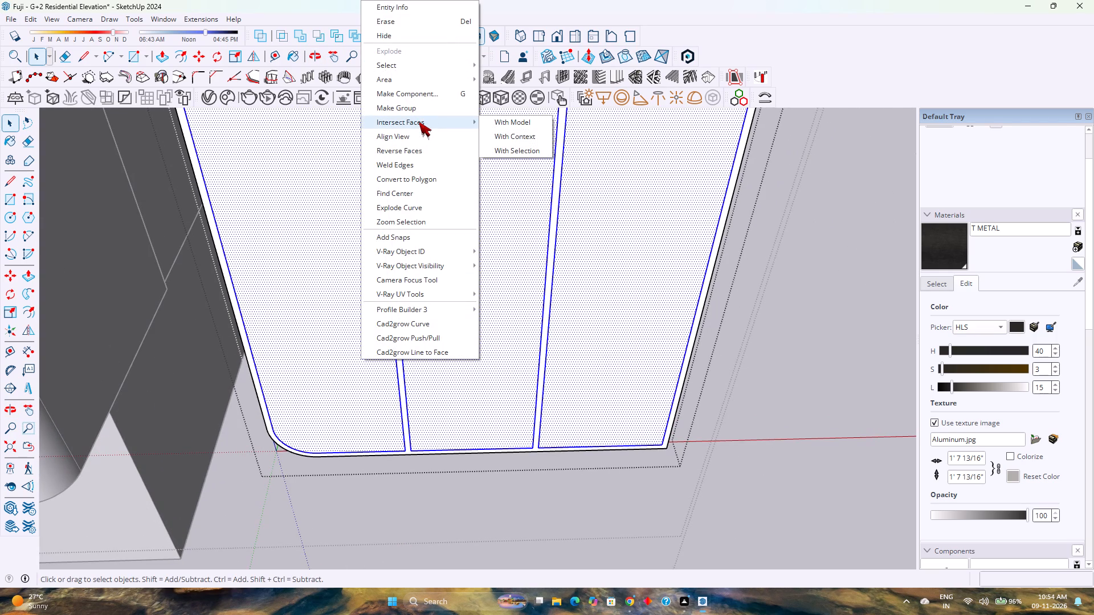
click(421, 105)
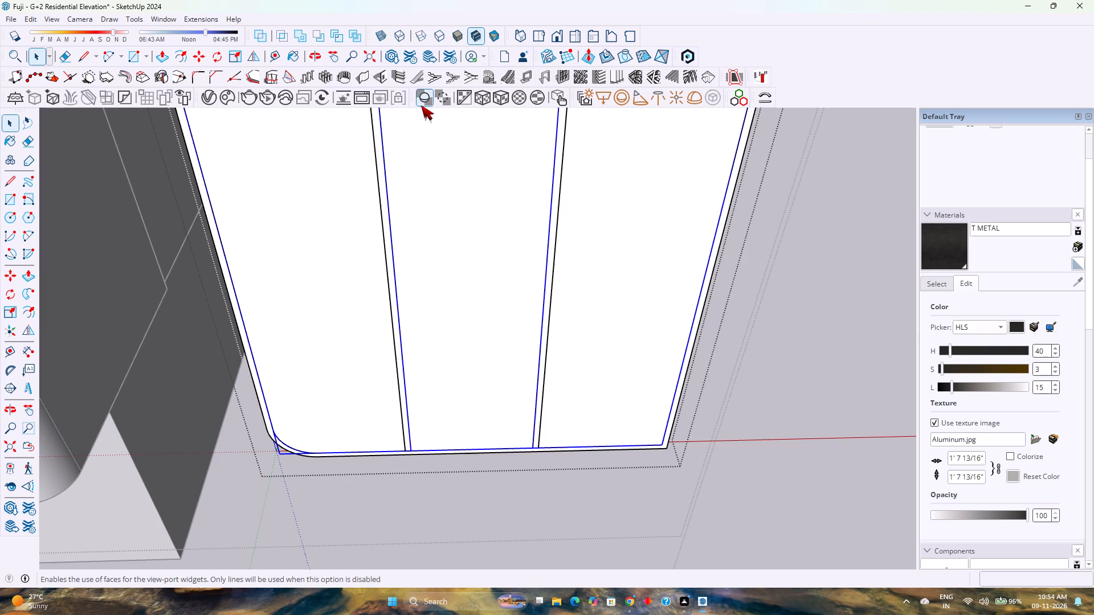
Paint the three-pane group with Translucent Glass Gray from the Glass and Mirrors materials.
scroll(361, 246, up, 4)
double_click(361, 246)
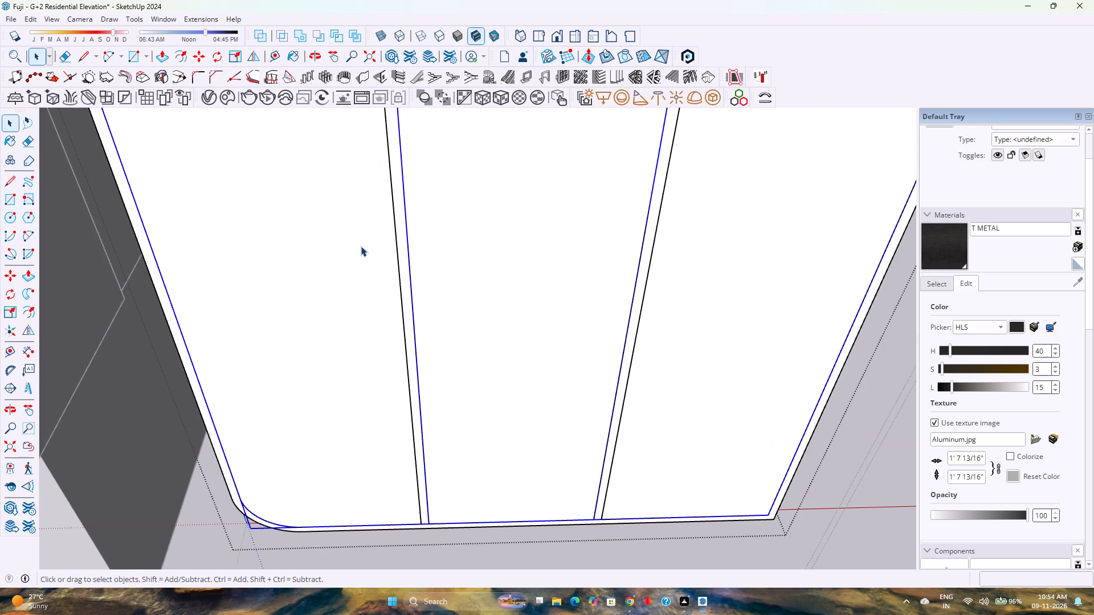
scroll(361, 246, up, 2)
key(Escape)
click(371, 348)
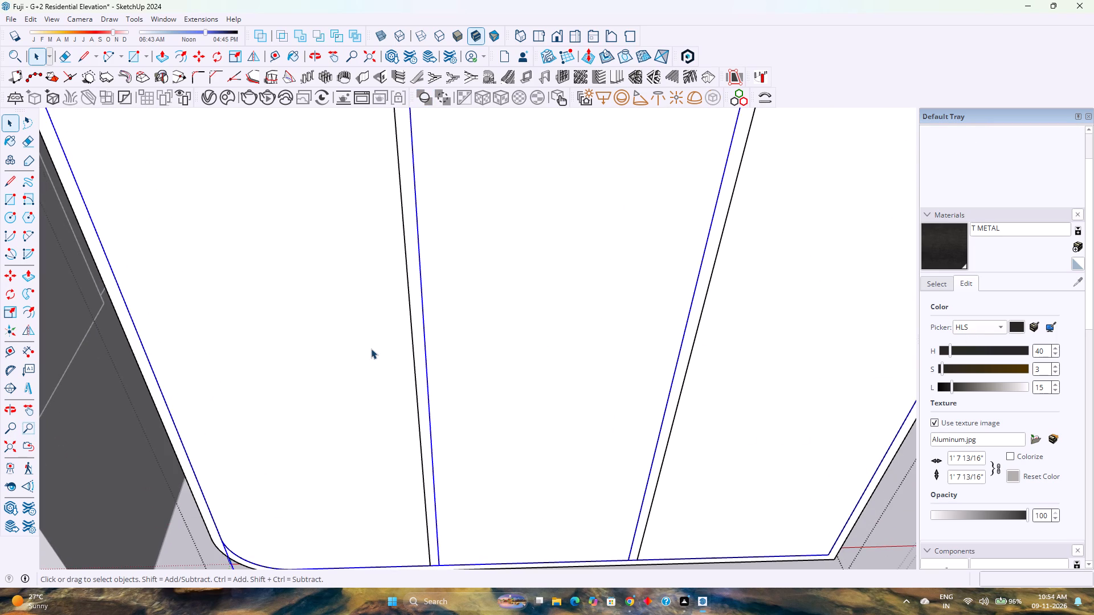
click(925, 276)
click(994, 302)
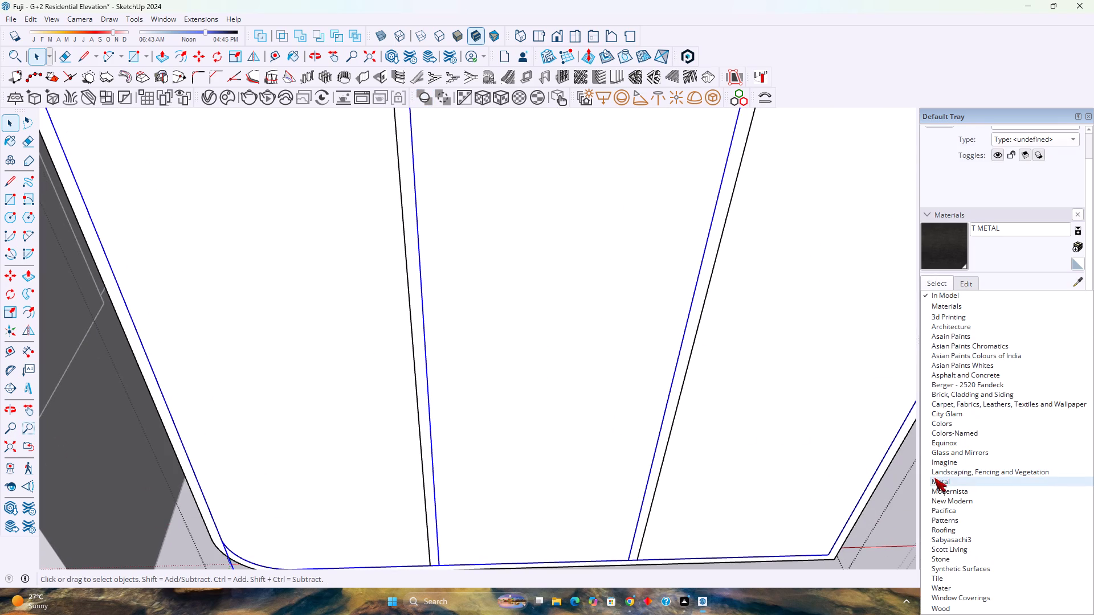
click(955, 455)
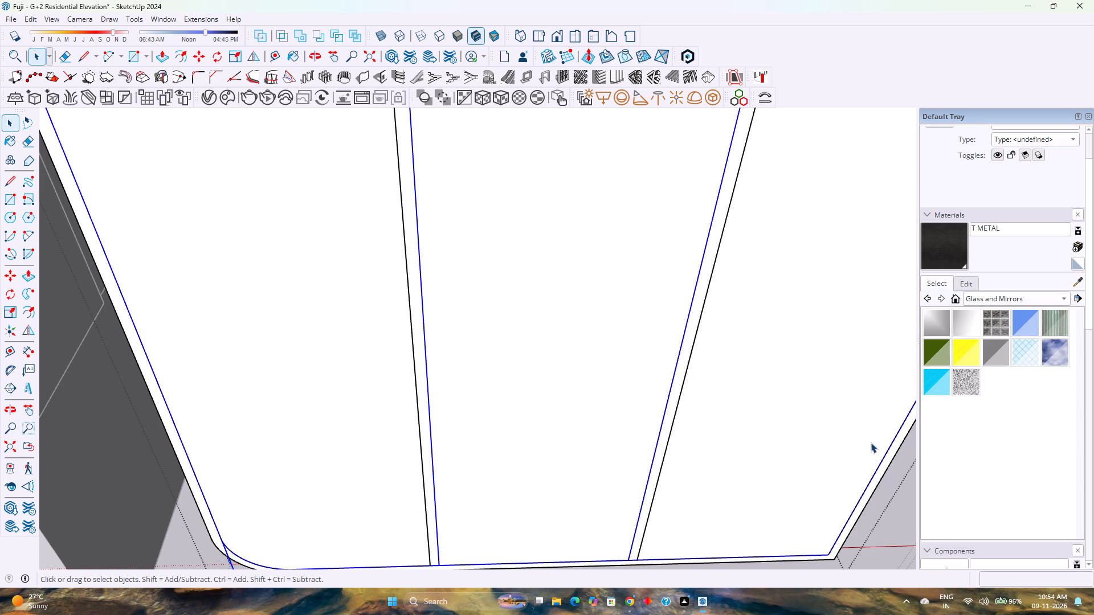
click(1024, 330)
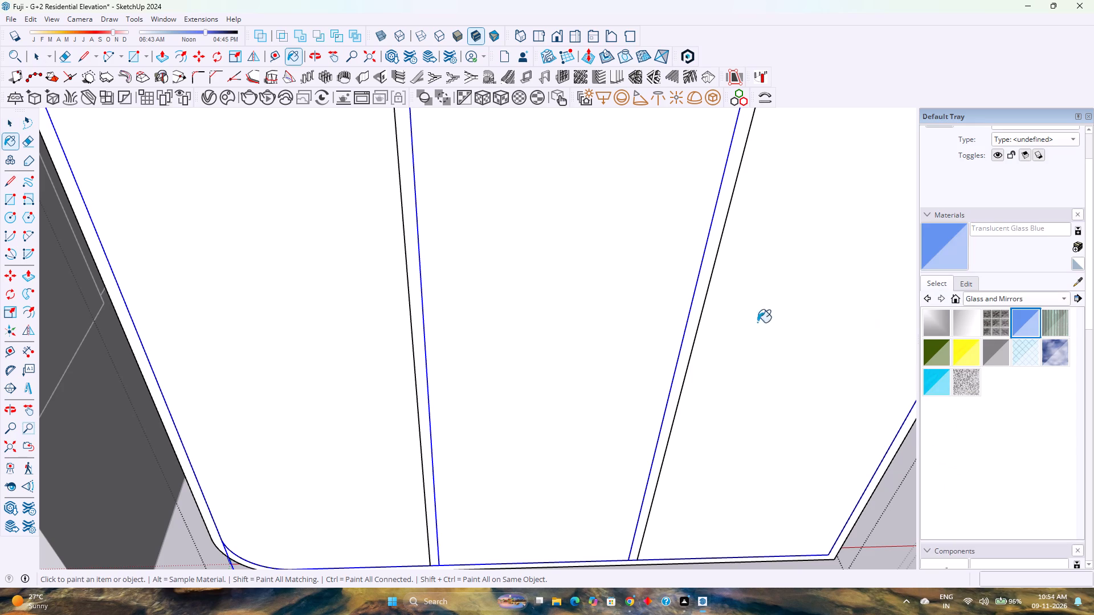
click(994, 356)
click(623, 310)
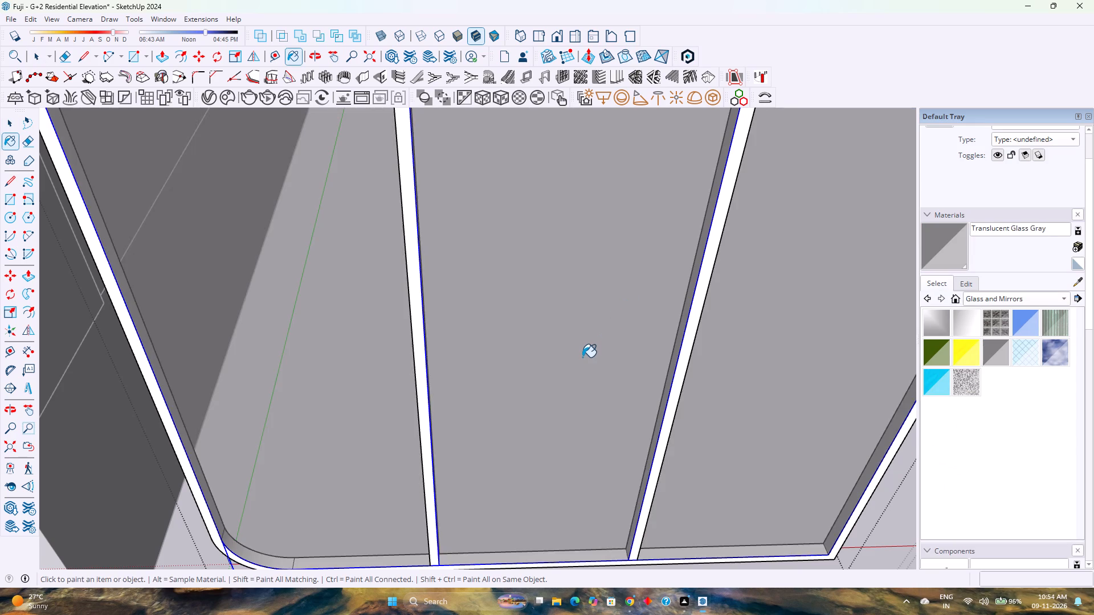
Open the pane group and Push/Pull all three glass faces to a thickness of 12mm.
scroll(582, 358, down, 5)
key(space)
double_click(582, 358)
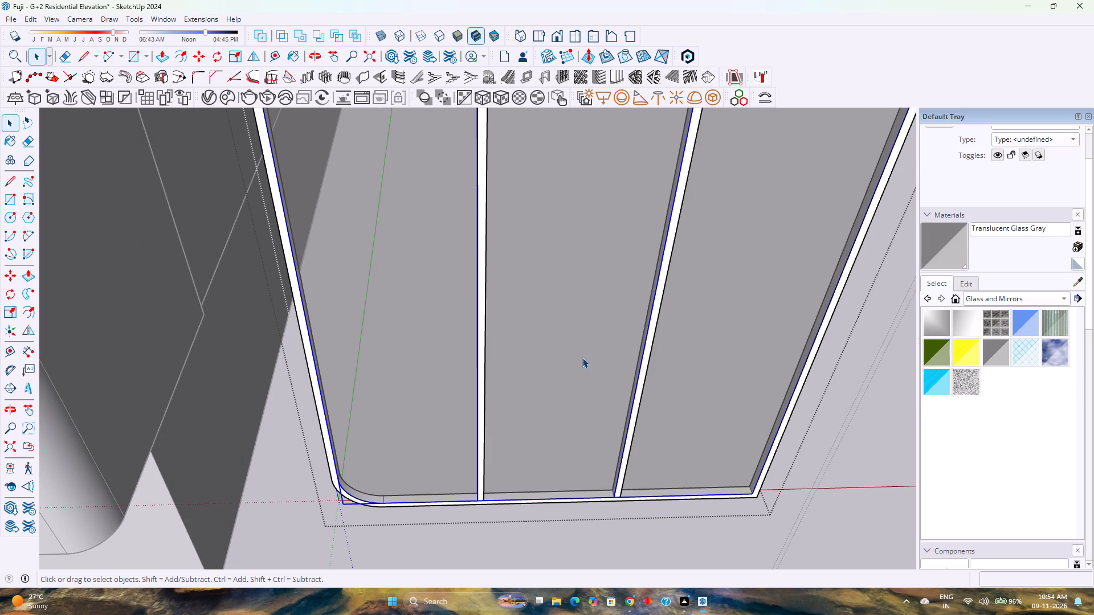
scroll(582, 358, up, 2)
key(p)
click(575, 379)
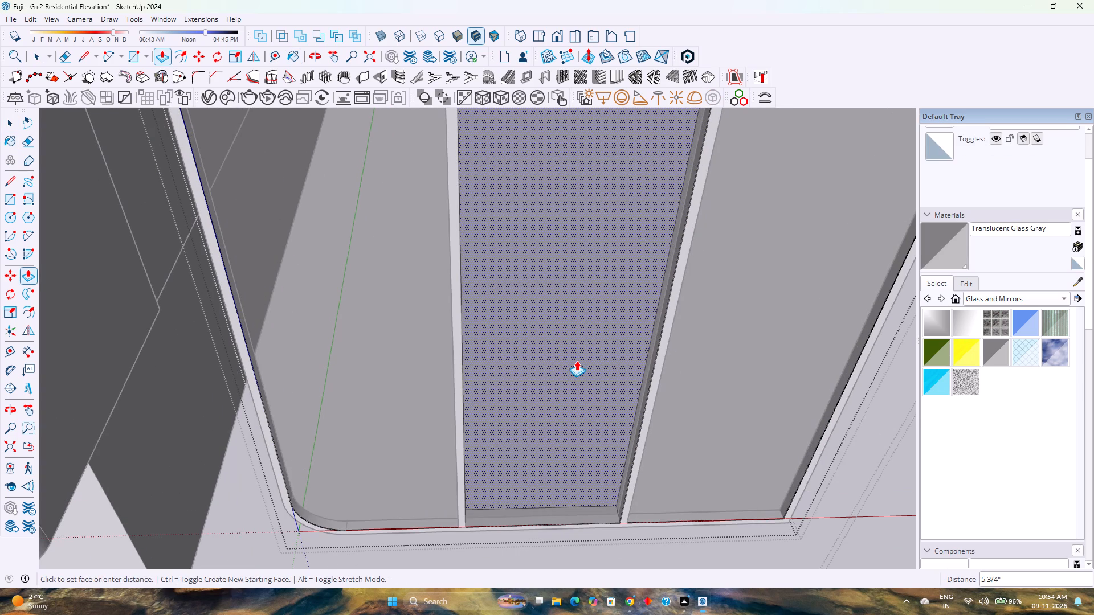
text(12mm)
key(Return)
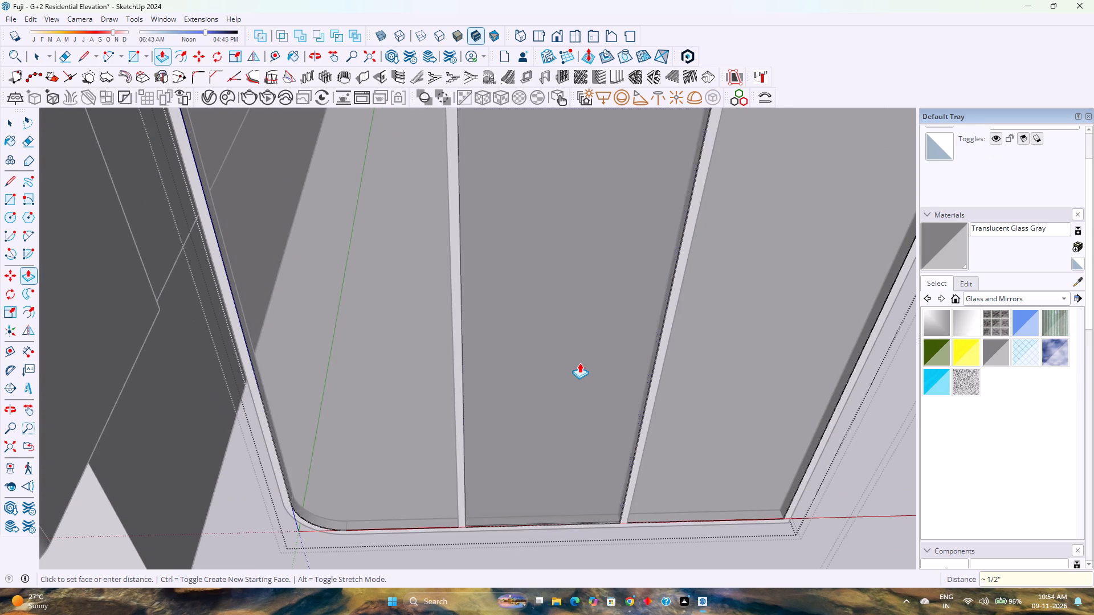
double_click(759, 371)
double_click(374, 430)
scroll(374, 430, up, 4)
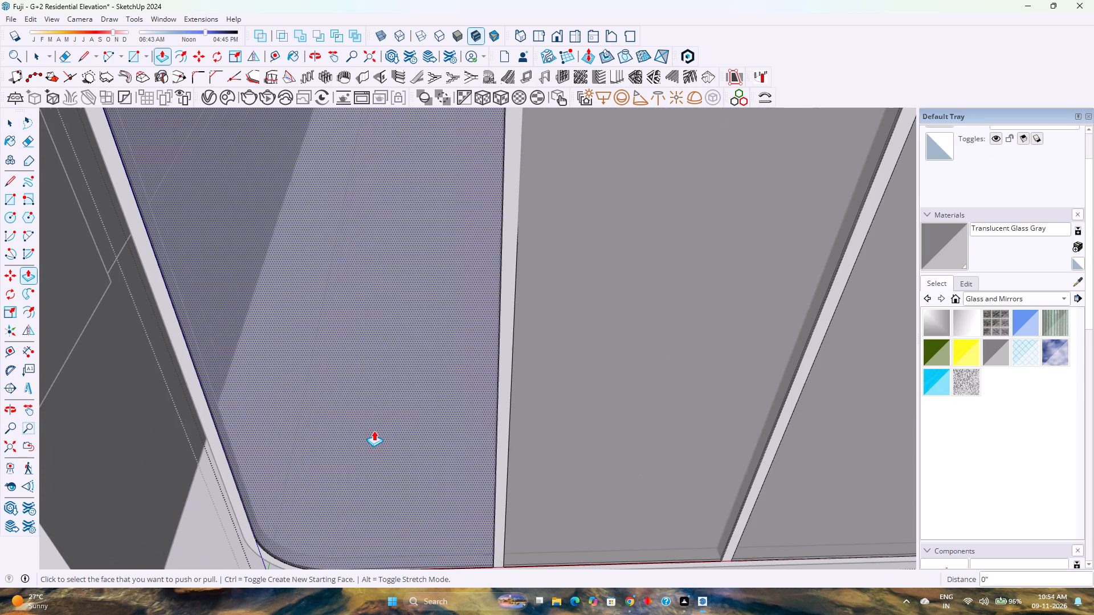
key(space)
key(Escape)
Move the glass pane group about 1 1/4" into the depth of the frame, snapping from the mullion's bottom corner.
click(374, 429)
scroll(360, 482, up, 4)
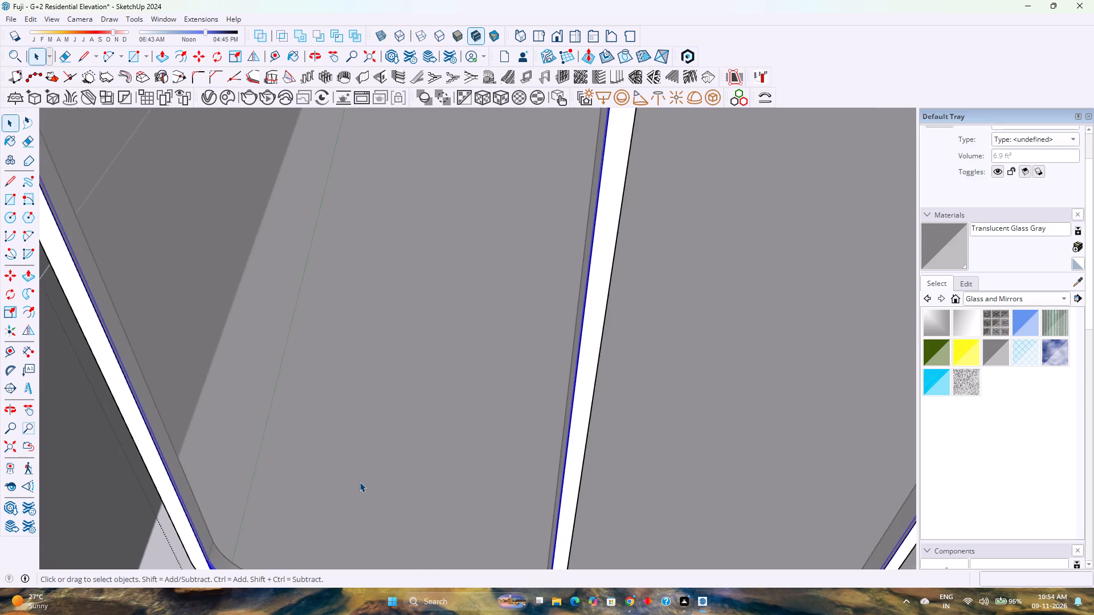
shift+middle_drag(360, 482, 361, 366)
scroll(366, 352, down, 4)
middle_drag(466, 438, 299, 490)
scroll(471, 491, up, 5)
scroll(471, 491, down, 4)
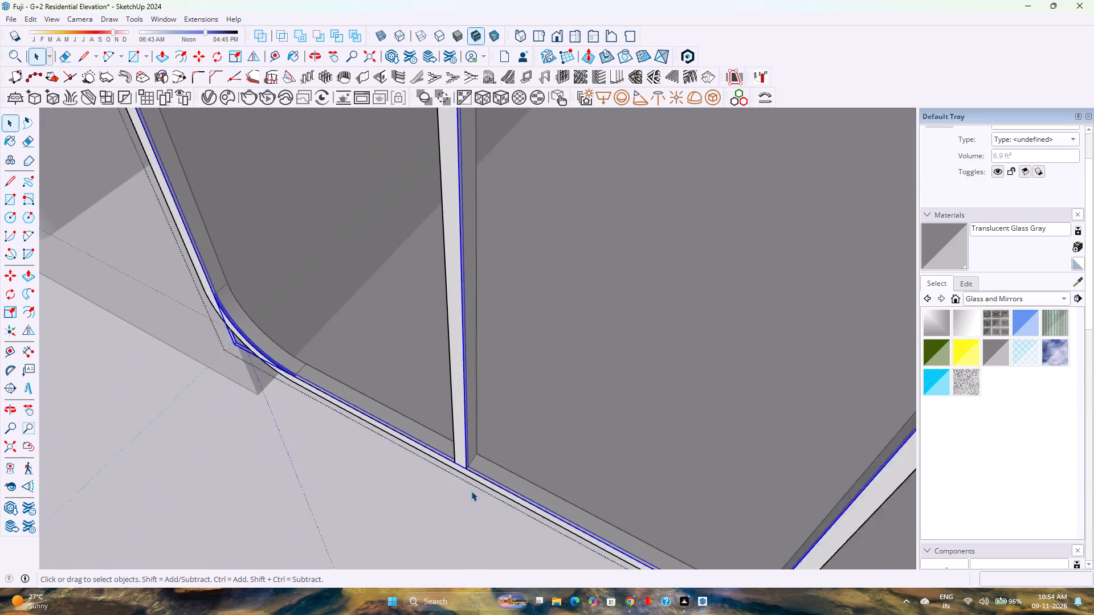
scroll(461, 477, up, 14)
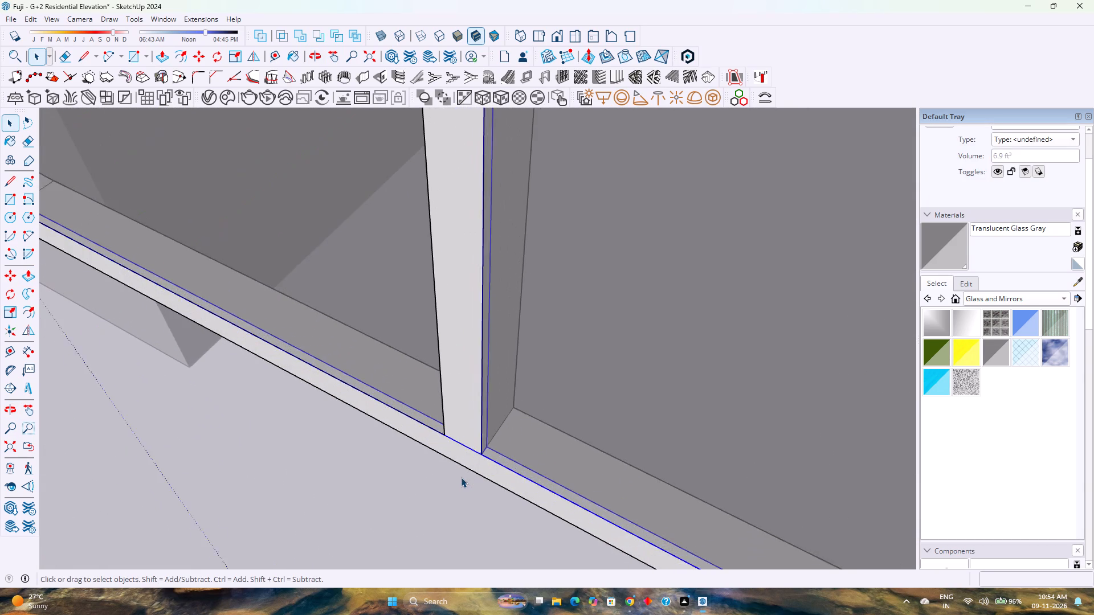
key(m)
scroll(448, 446, up, 9)
middle_drag(438, 422, 499, 484)
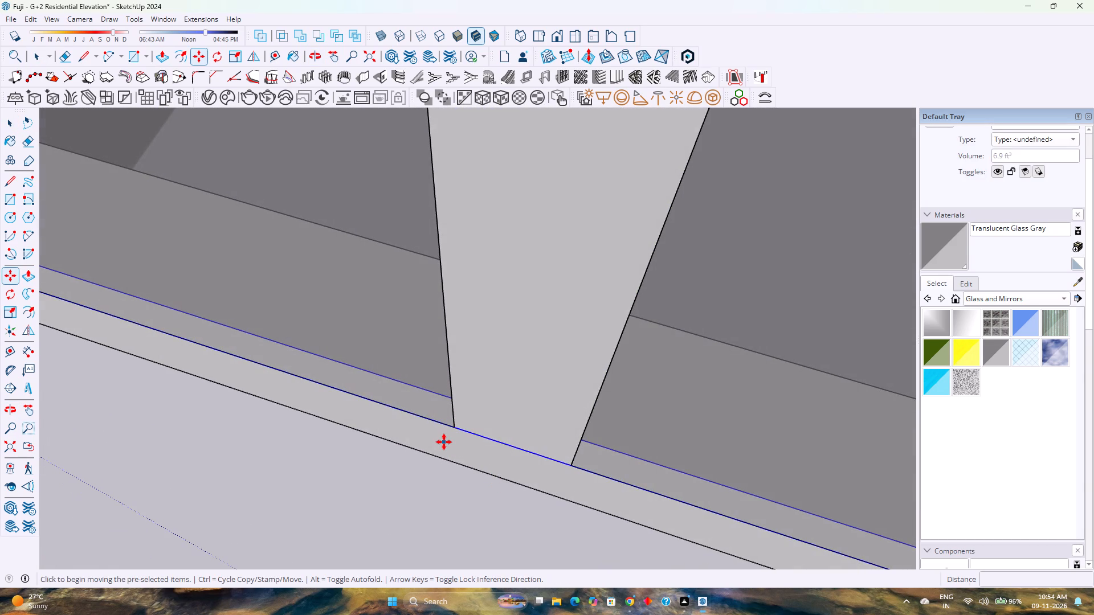
scroll(432, 437, up, 7)
middle_drag(435, 433, 694, 509)
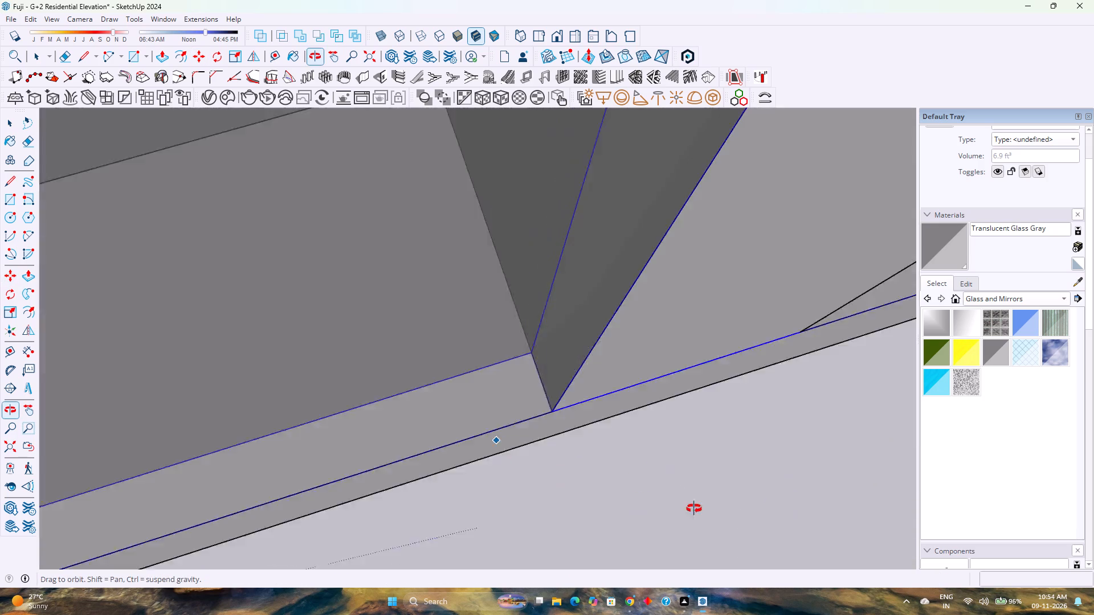
middle_drag(694, 509, 705, 510)
click(577, 393)
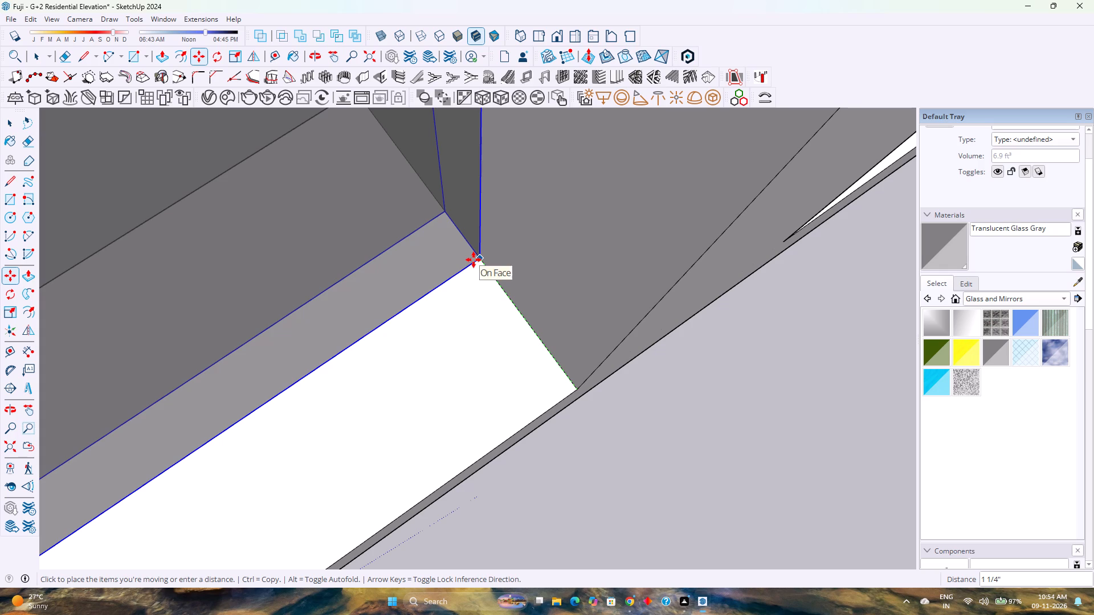
click(480, 262)
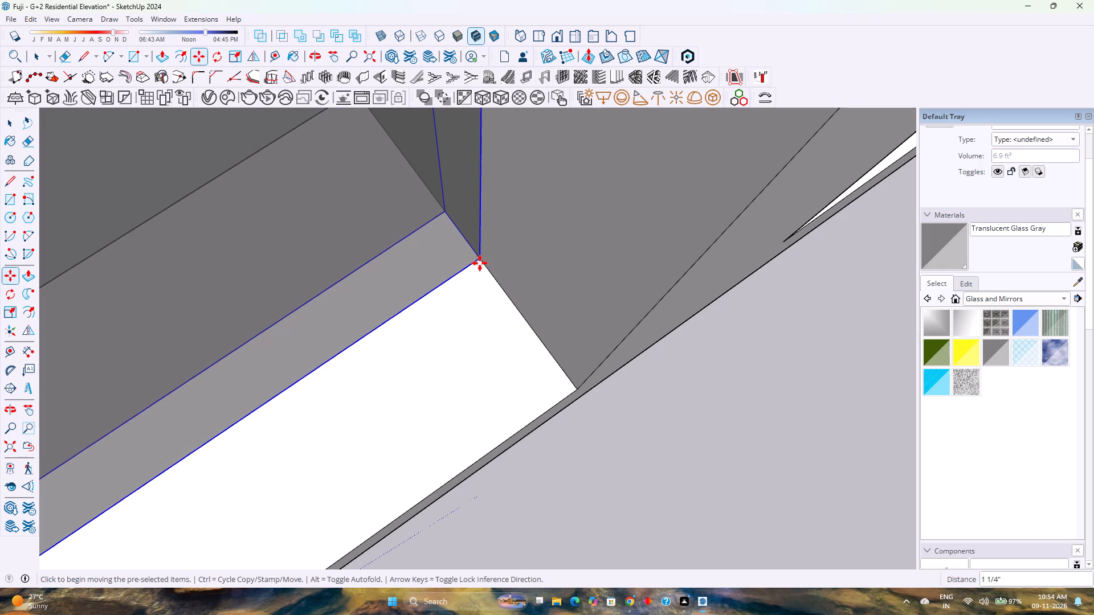
scroll(542, 346, down, 9)
key(space)
scroll(539, 362, down, 6)
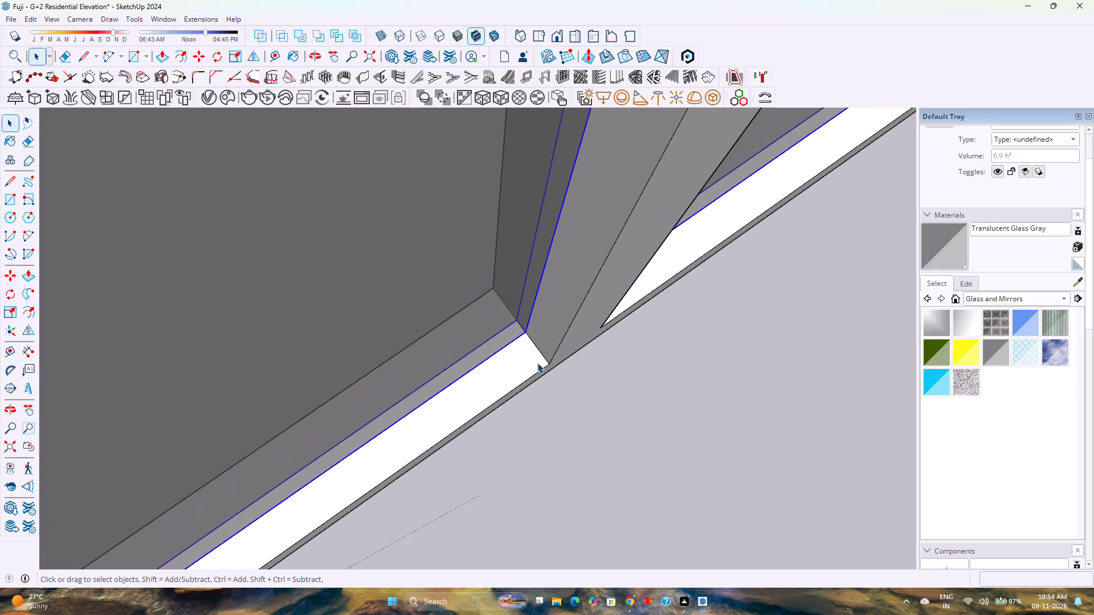
key(Escape)
Open the frame group and Push/Pull the frame and mullion face by 0.25".
scroll(537, 363, down, 14)
middle_drag(611, 391, 542, 387)
scroll(522, 381, down, 6)
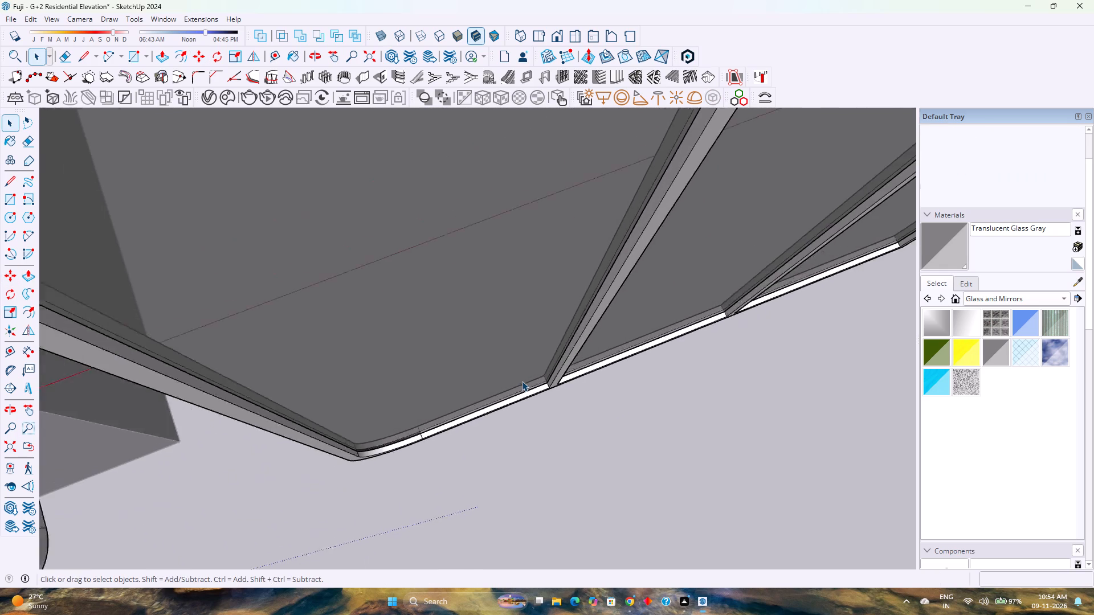
scroll(522, 381, down, 10)
scroll(575, 320, up, 8)
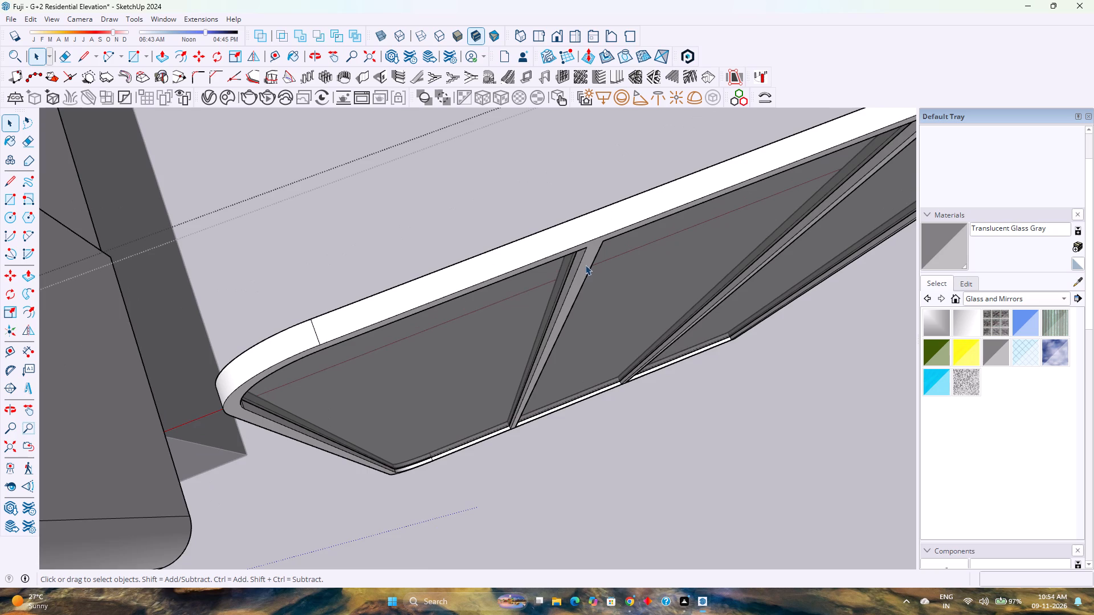
double_click(585, 264)
scroll(585, 264, up, 4)
key(p)
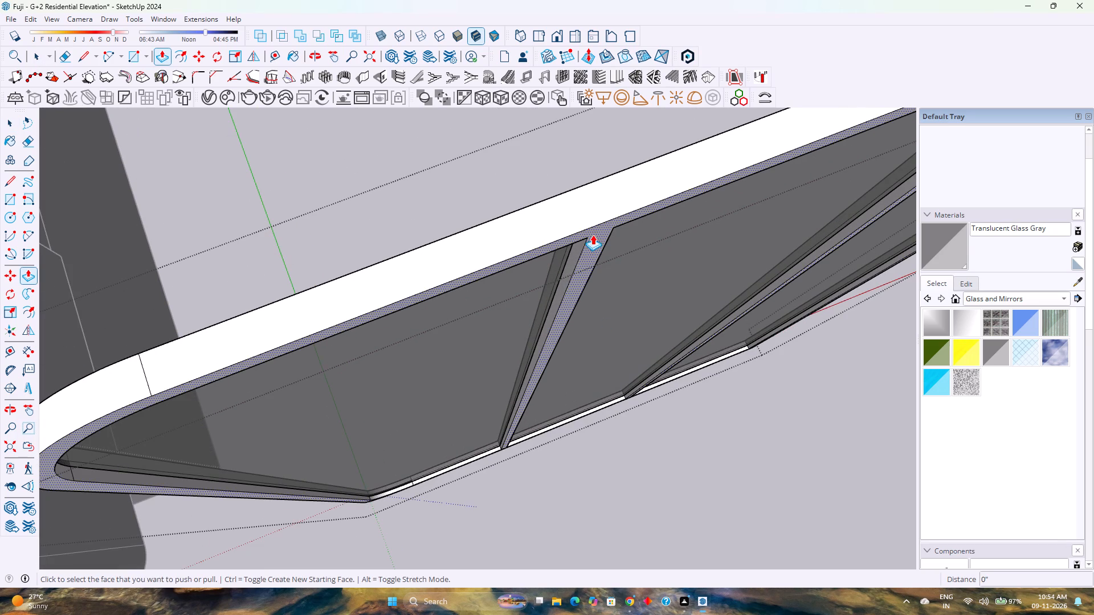
click(593, 237)
text(0.25)
key(Return)
Repeat the 0.25" Push/Pull on the opposite face of the frame and mullions.
middle_drag(521, 289, 916, 308)
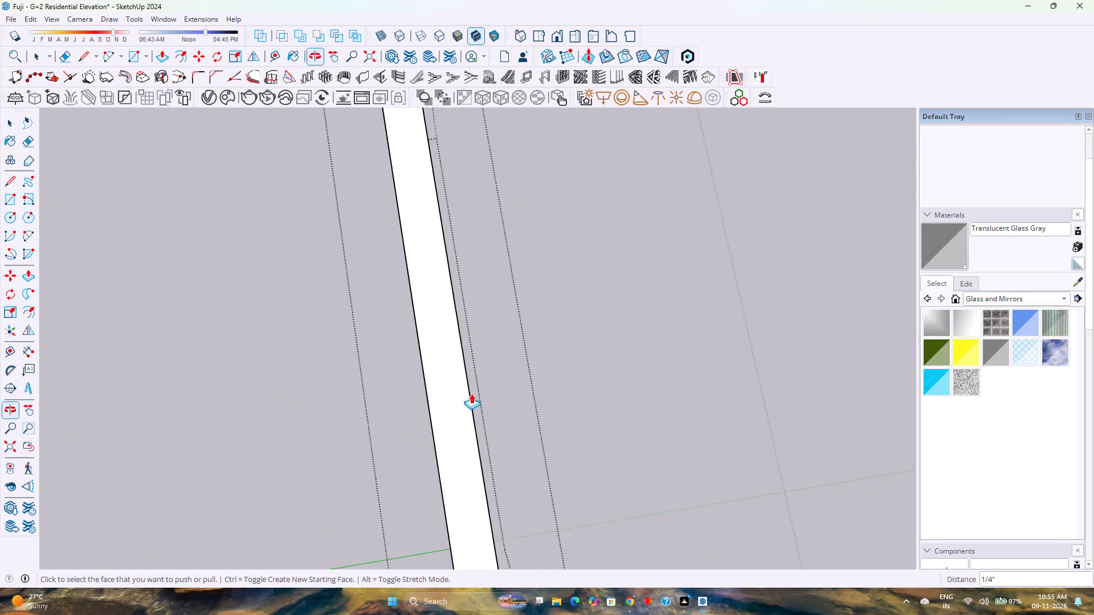
middle_drag(467, 393, 691, 241)
middle_click(691, 241)
double_click(481, 428)
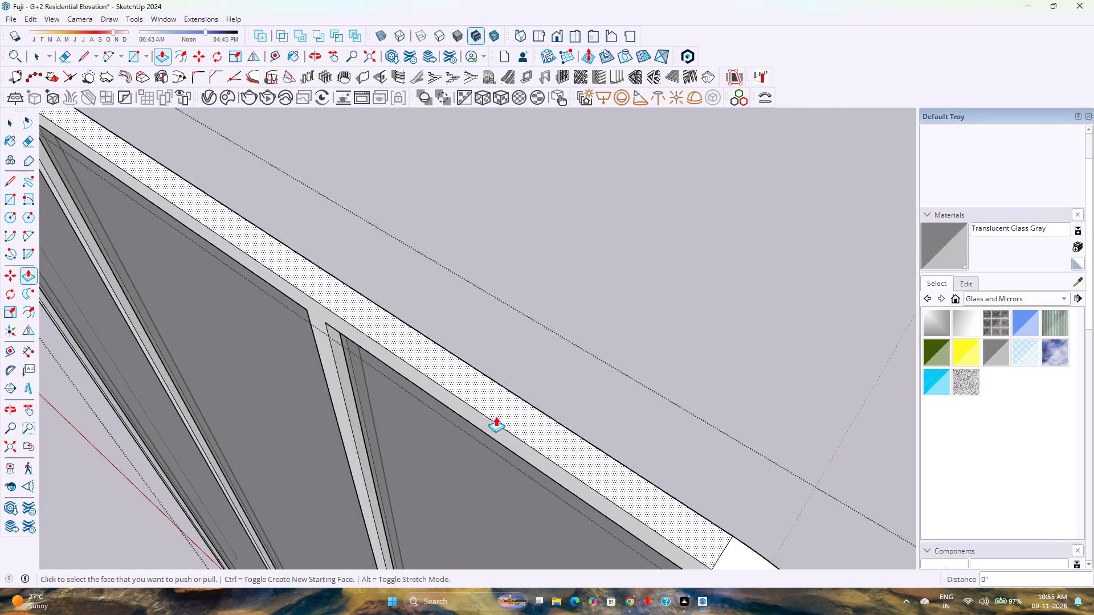
double_click(492, 429)
scroll(492, 429, down, 3)
middle_drag(528, 433, 343, 378)
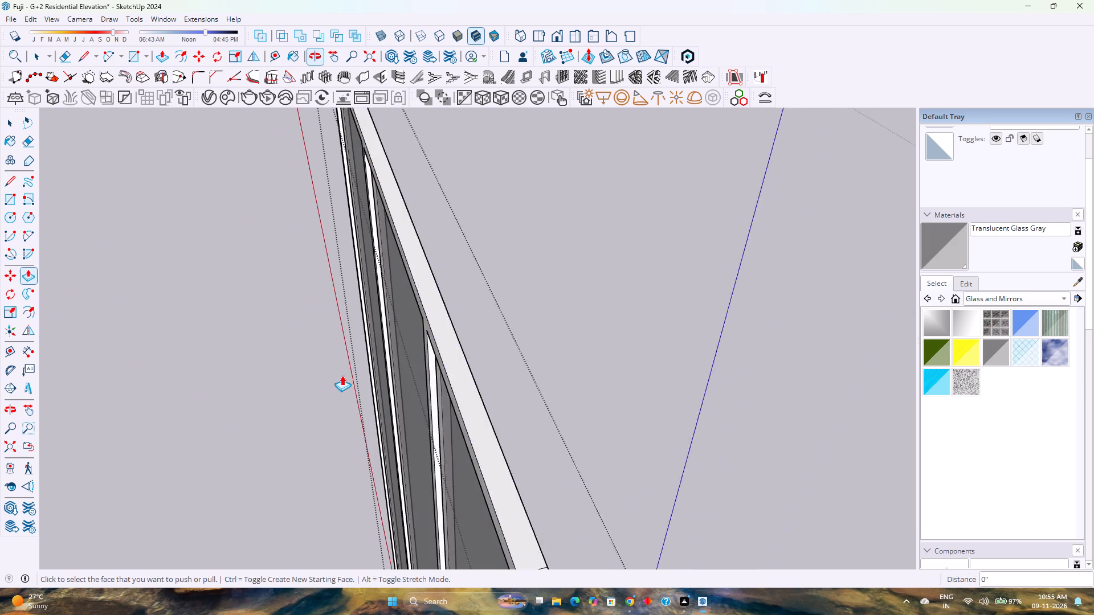
scroll(342, 375, down, 3)
middle_drag(475, 462, 252, 405)
middle_click(252, 405)
key(space)
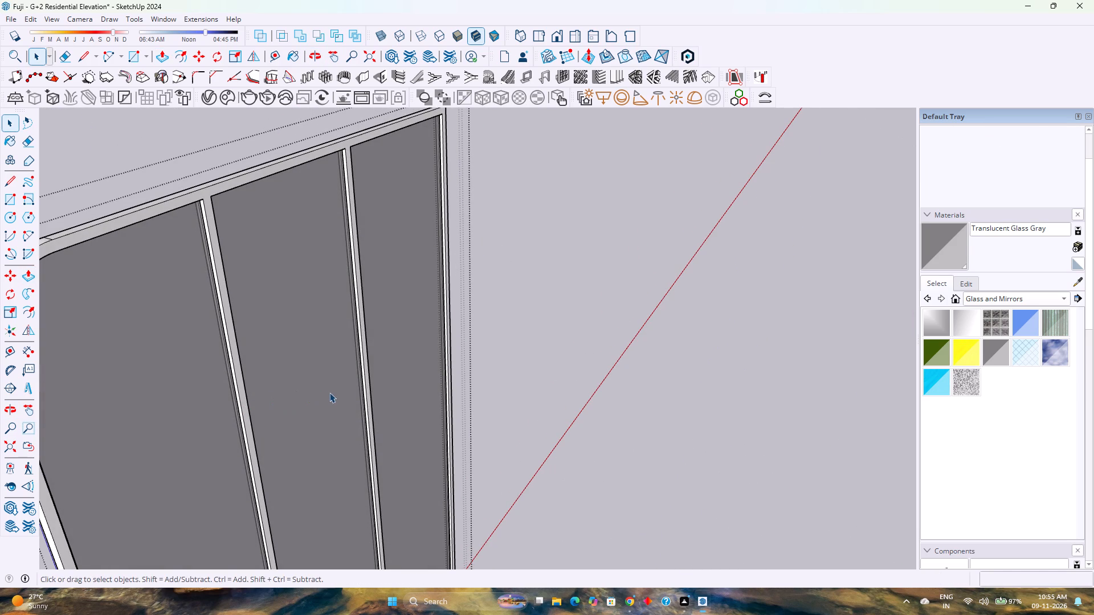
key(Escape)
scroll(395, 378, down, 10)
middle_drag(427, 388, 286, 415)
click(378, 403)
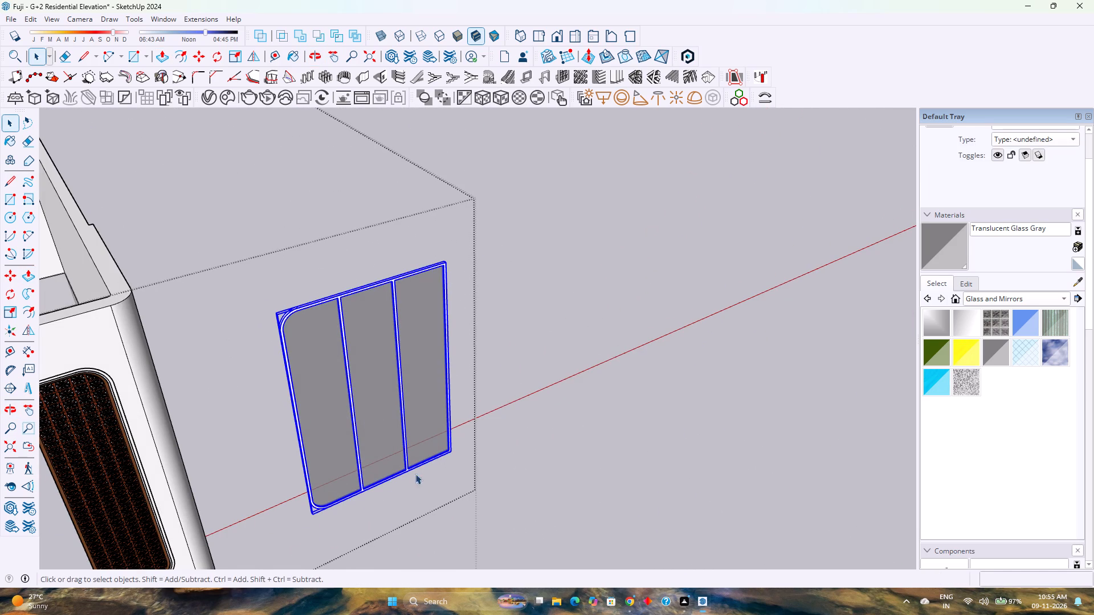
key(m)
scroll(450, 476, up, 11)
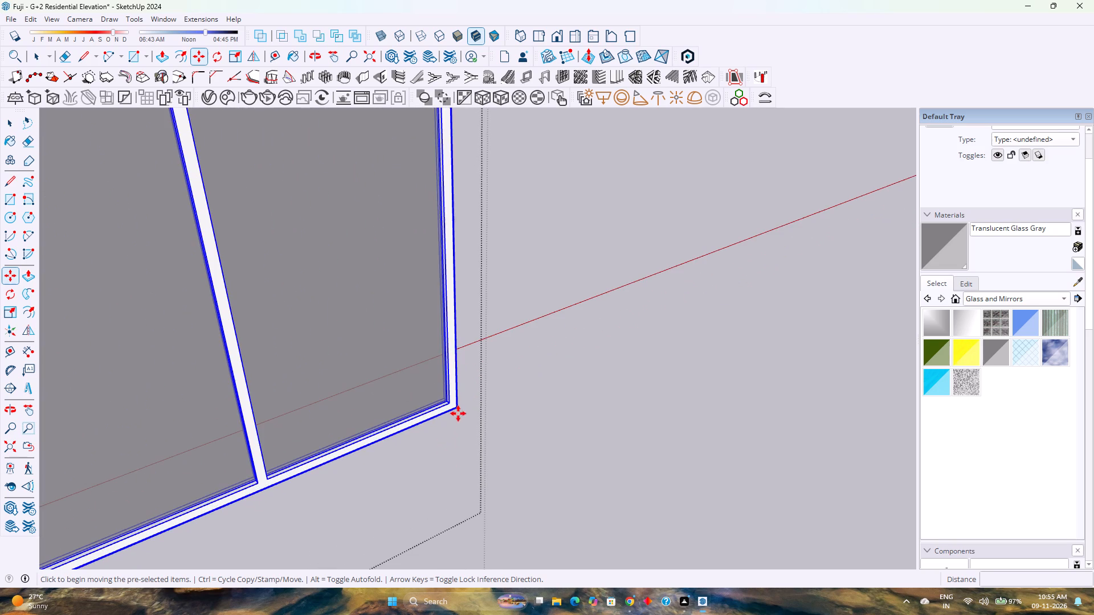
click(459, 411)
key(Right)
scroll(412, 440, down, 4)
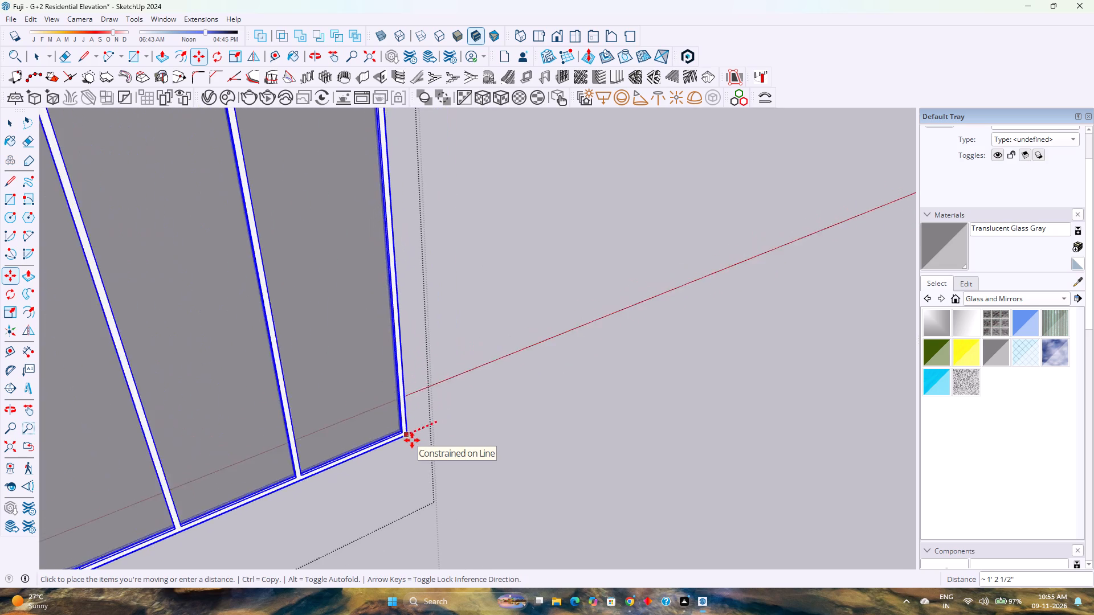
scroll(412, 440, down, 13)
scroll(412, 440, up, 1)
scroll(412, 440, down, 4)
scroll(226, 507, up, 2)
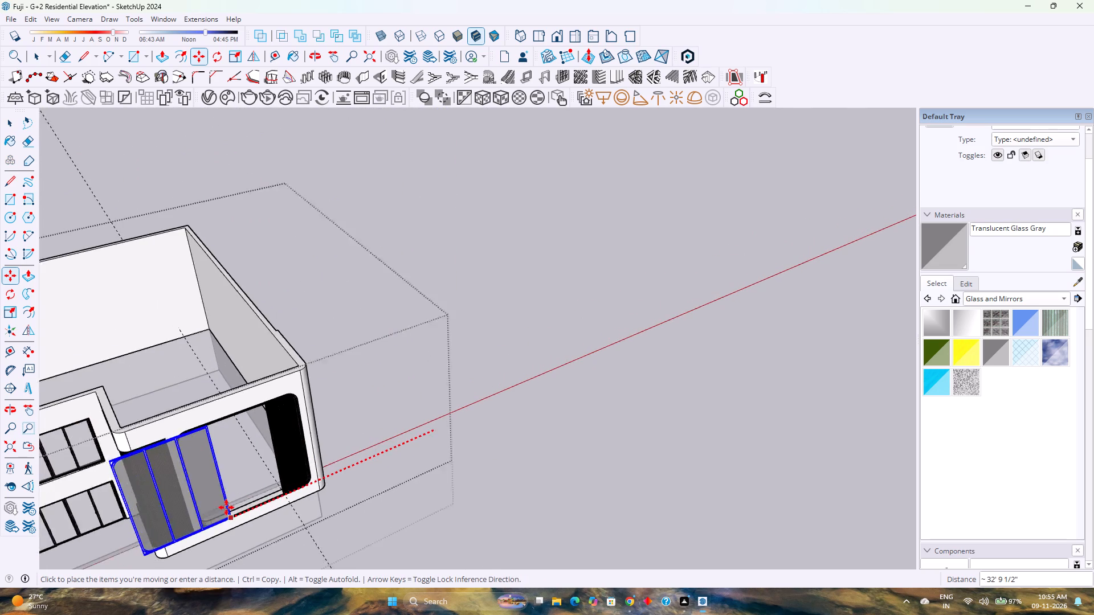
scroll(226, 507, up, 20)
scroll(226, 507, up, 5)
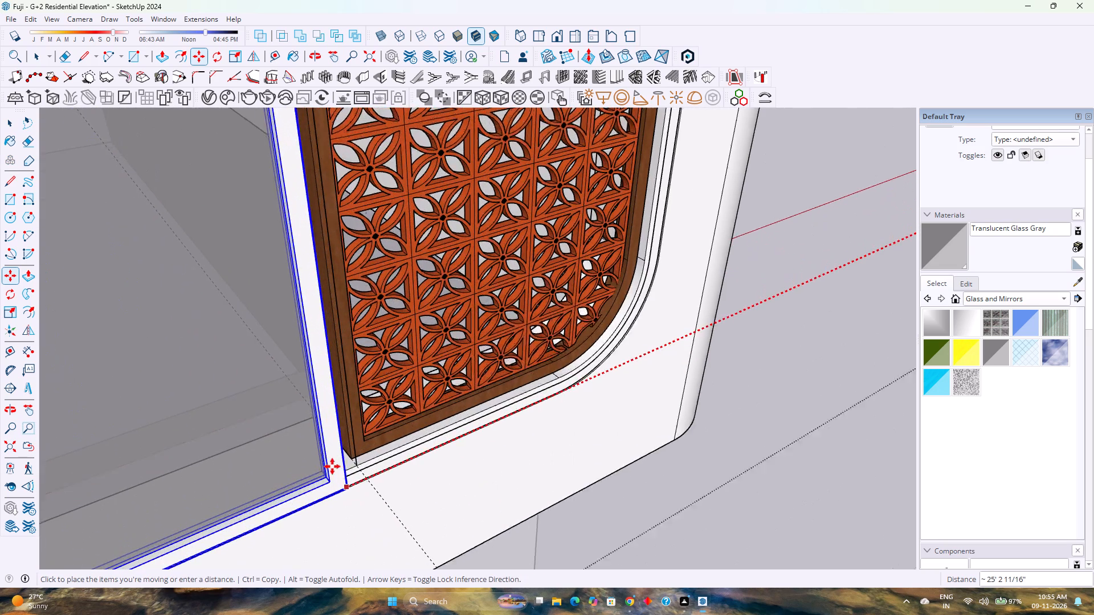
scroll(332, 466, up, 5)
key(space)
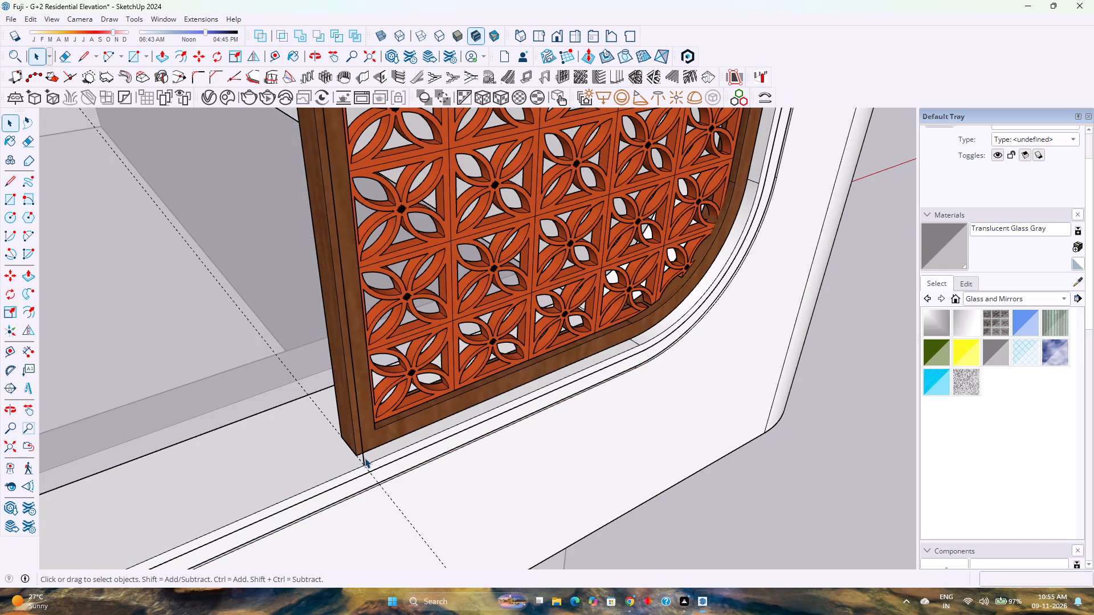
Delete the stray line at the square bottom corner of the orange lattice screen.
click(365, 457)
key(Delete)
Move the three-pane glazing panel 25' along the red axis from its square bottom corner into the large rounded opening.
scroll(328, 479, down, 6)
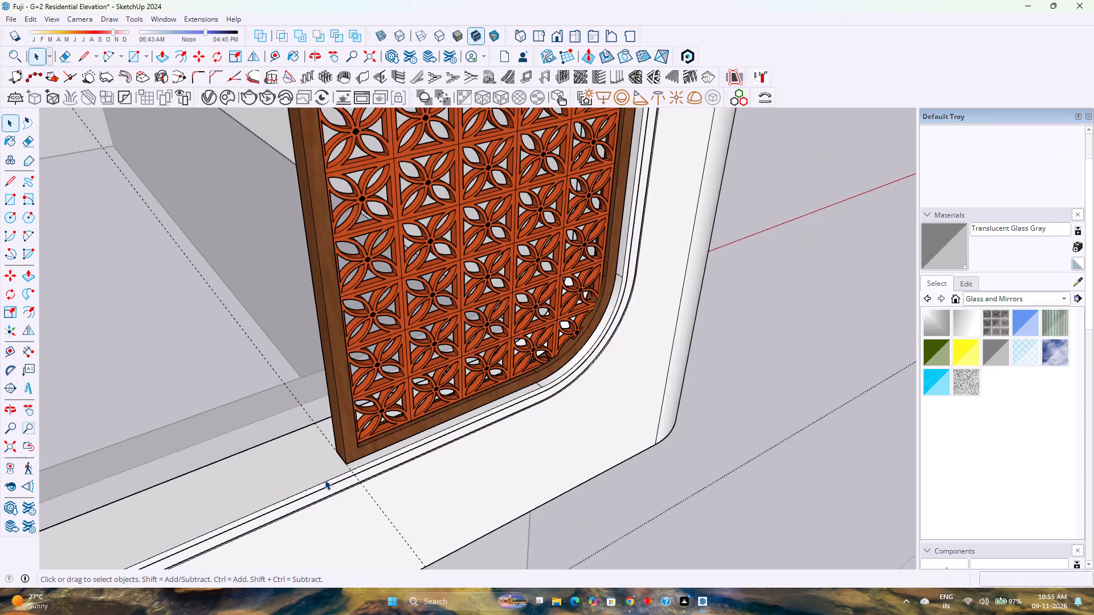
scroll(325, 479, down, 7)
click(781, 256)
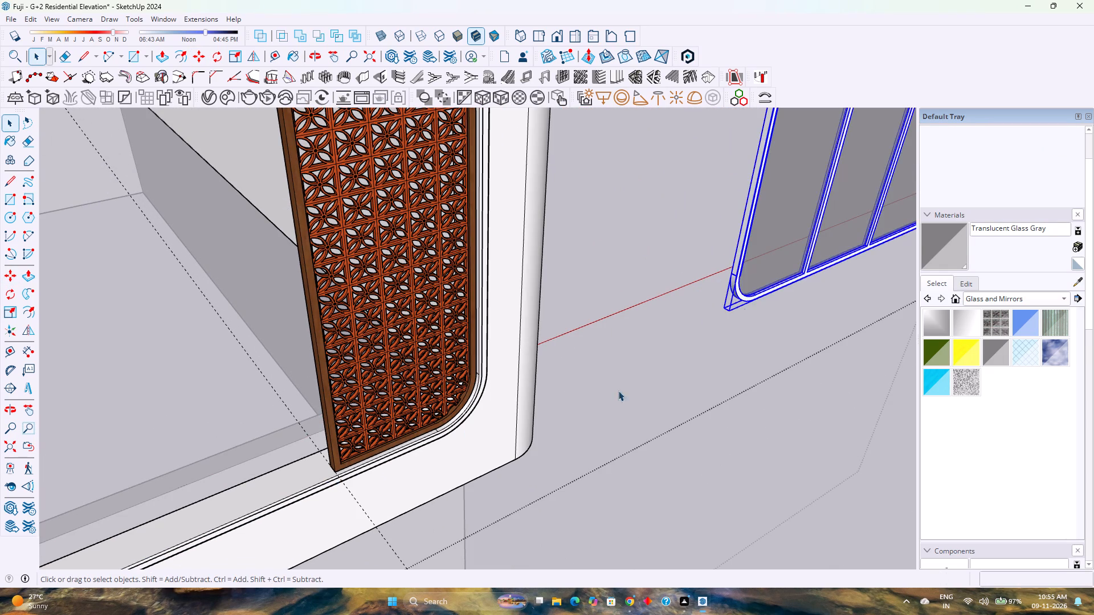
scroll(606, 393, down, 9)
key(l)
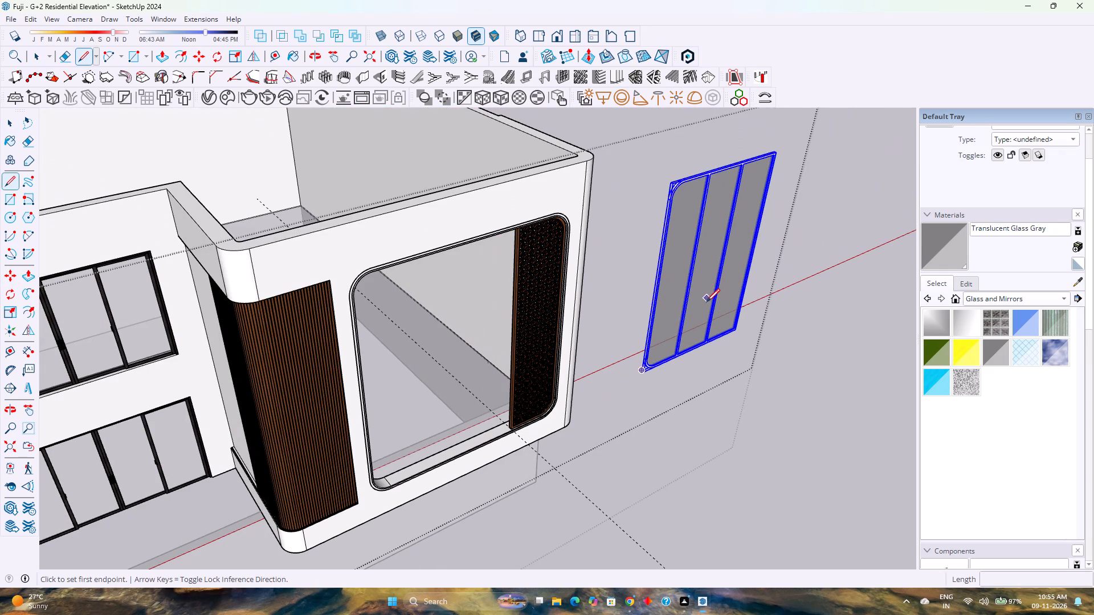
key(m)
scroll(744, 348, up, 11)
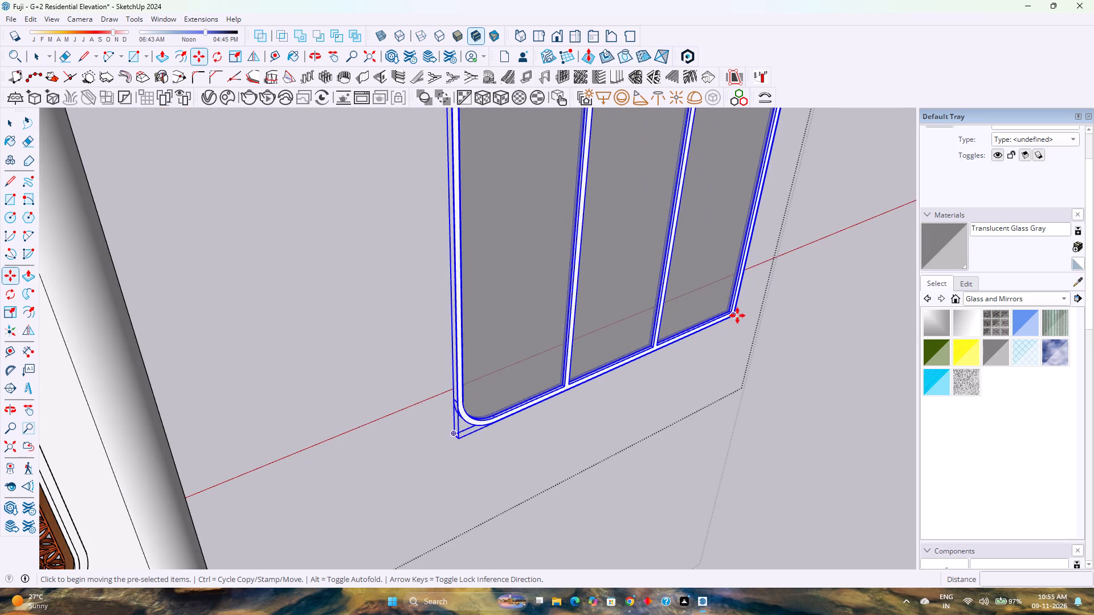
click(737, 315)
key(Right)
scroll(678, 356, down, 2)
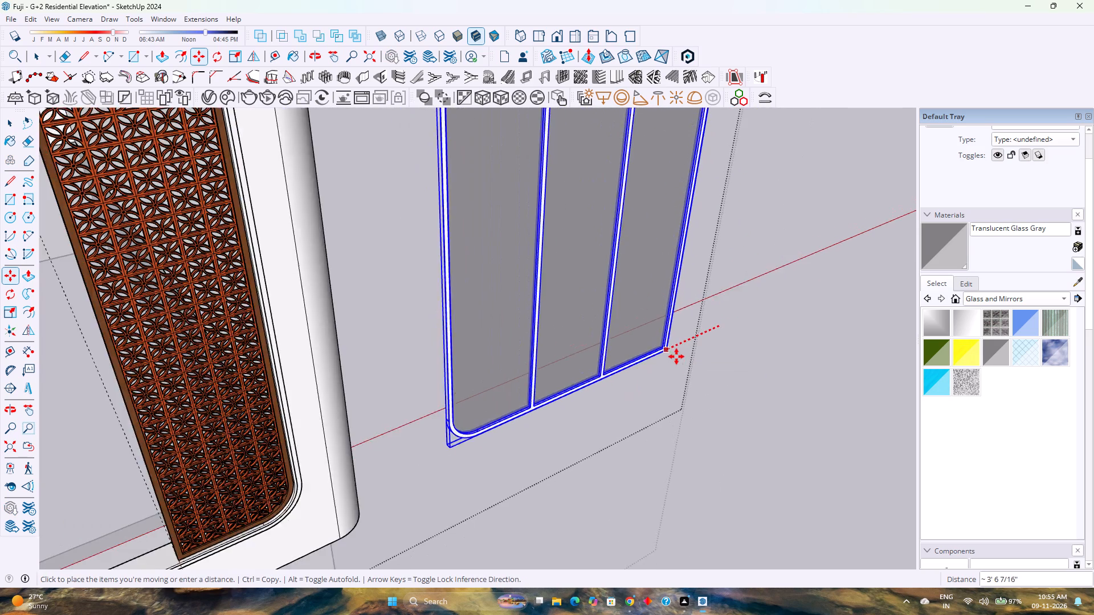
scroll(676, 356, down, 3)
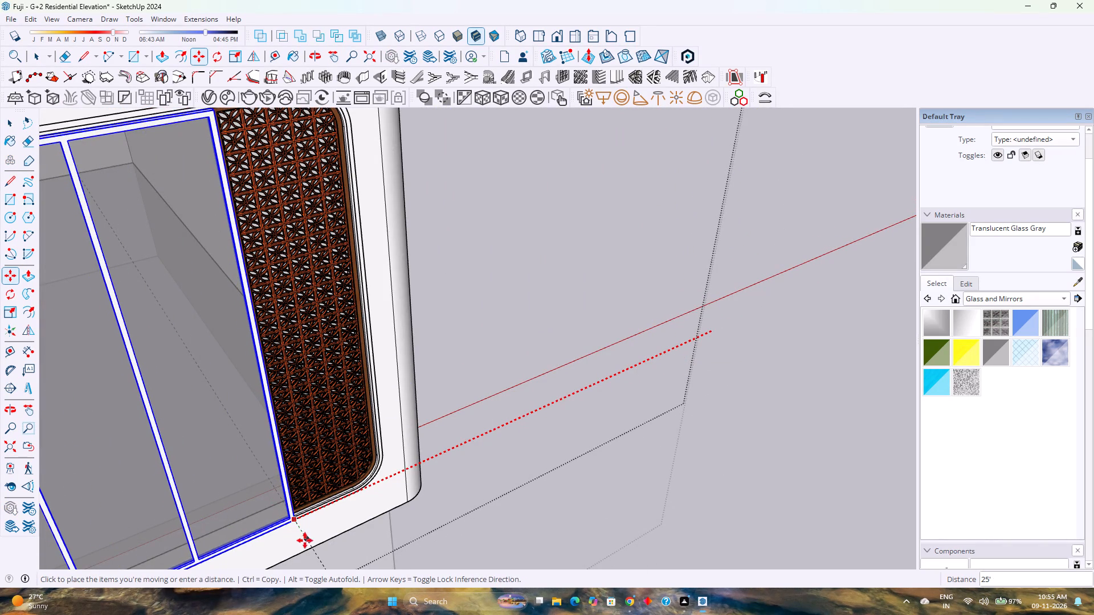
text(25')
key(Return)
Move the glazing panel about 4 11/16" by its square bottom corner, snapping it to the lattice screen's bottom corner.
scroll(296, 524, up, 6)
middle_drag(298, 522, 117, 568)
scroll(234, 408, up, 6)
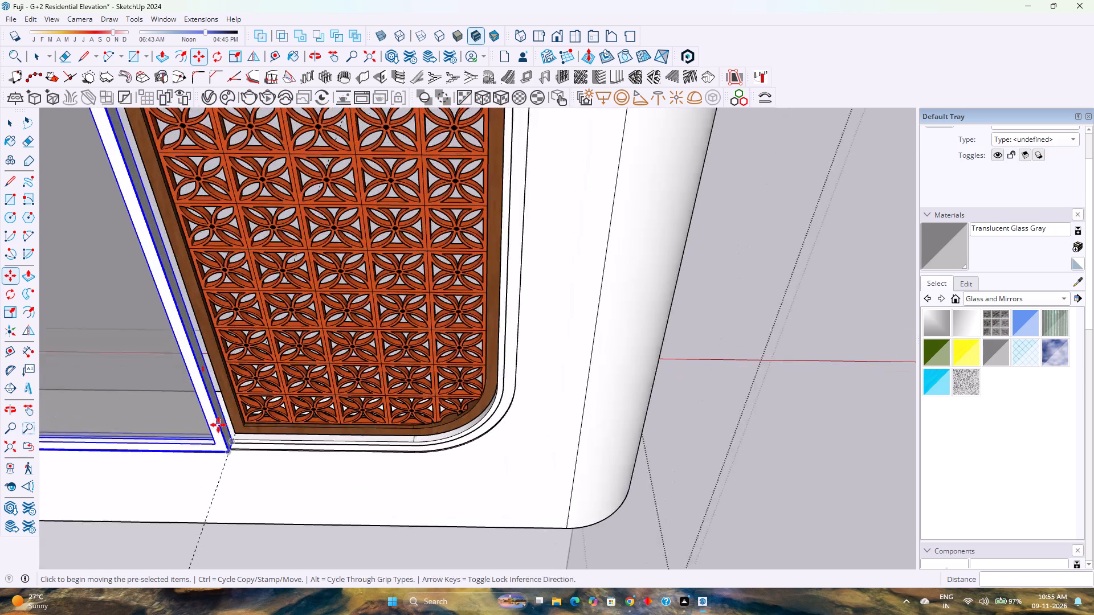
scroll(218, 425, up, 10)
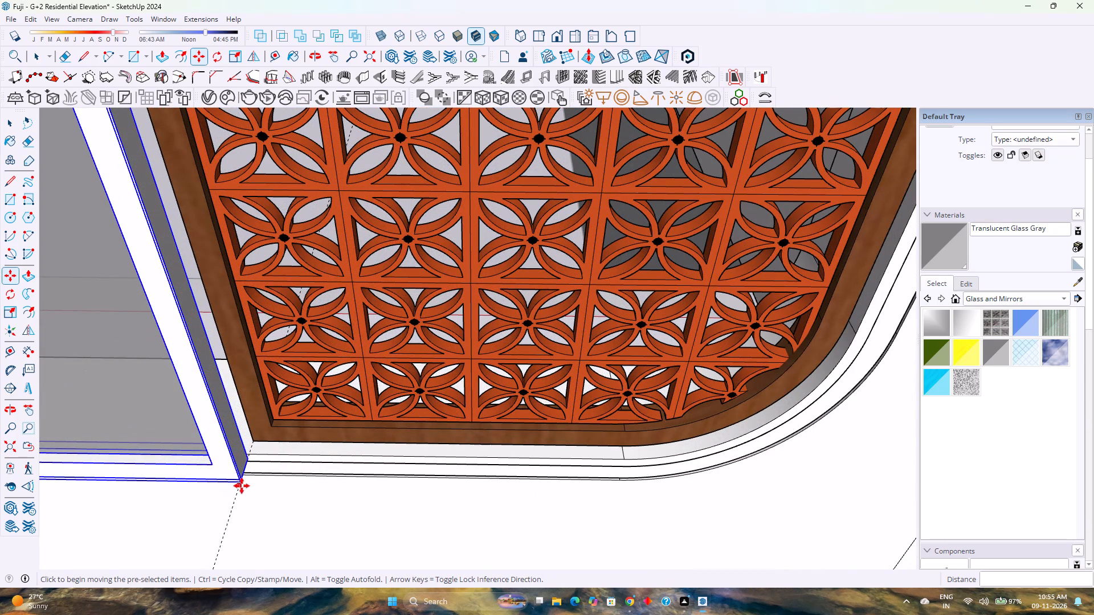
click(242, 485)
click(252, 442)
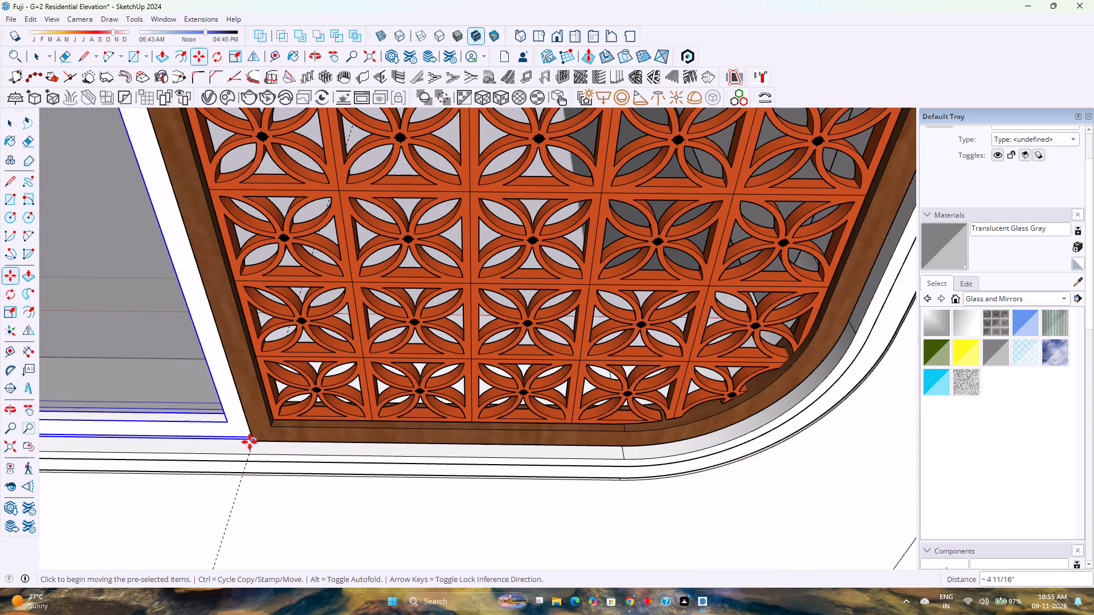
Shift the glazing panel about 3/16" along the green axis, aligning it with the bottom corner of the wooden lattice frame.
middle_drag(249, 442, 463, 434)
middle_click(463, 434)
scroll(327, 542, up, 6)
middle_click(322, 540)
middle_drag(322, 540, 444, 532)
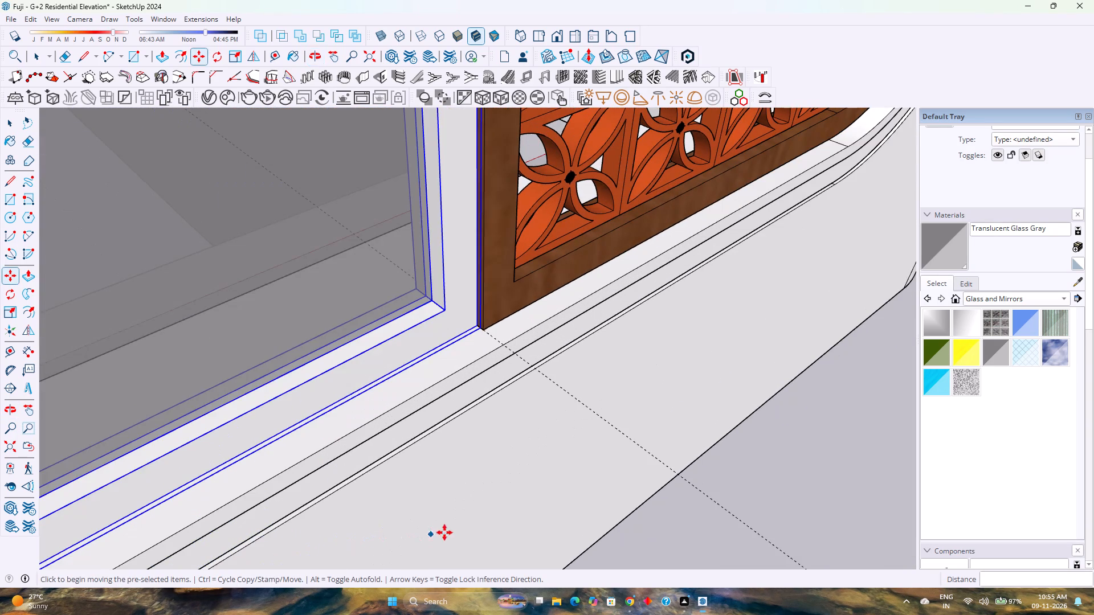
middle_drag(444, 532, 446, 532)
scroll(383, 337, up, 3)
middle_drag(393, 318, 703, 350)
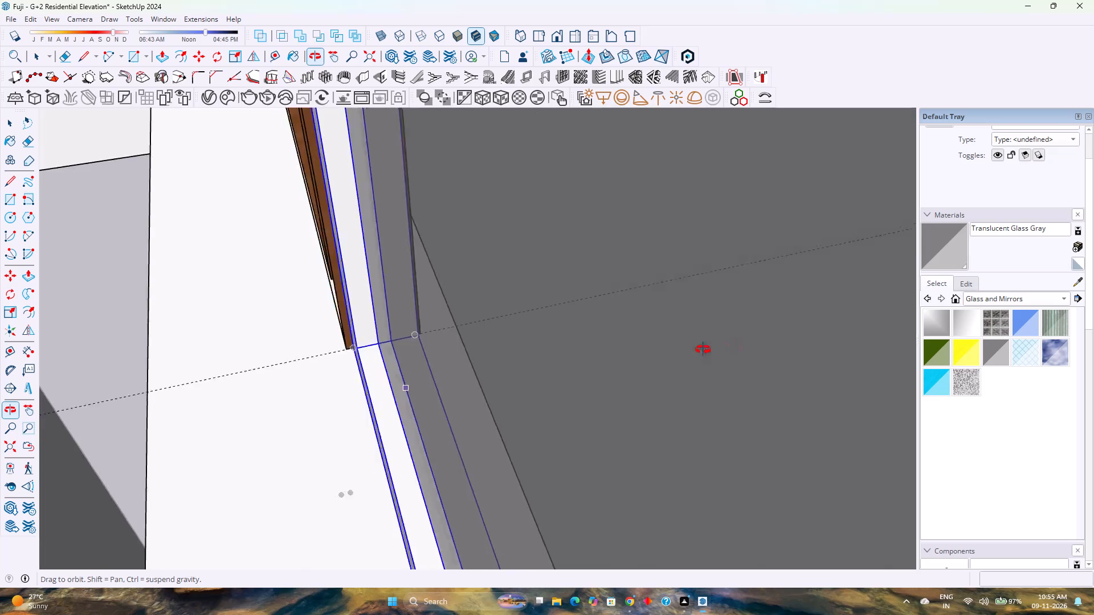
middle_drag(703, 350, 477, 355)
middle_click(477, 355)
scroll(459, 295, up, 7)
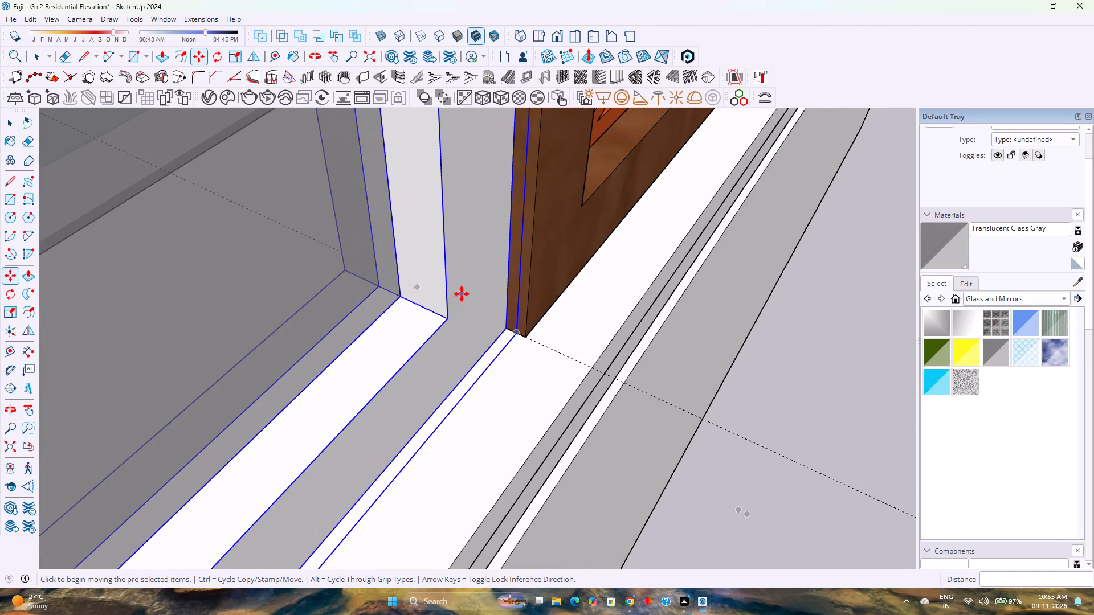
scroll(503, 329, up, 4)
click(503, 329)
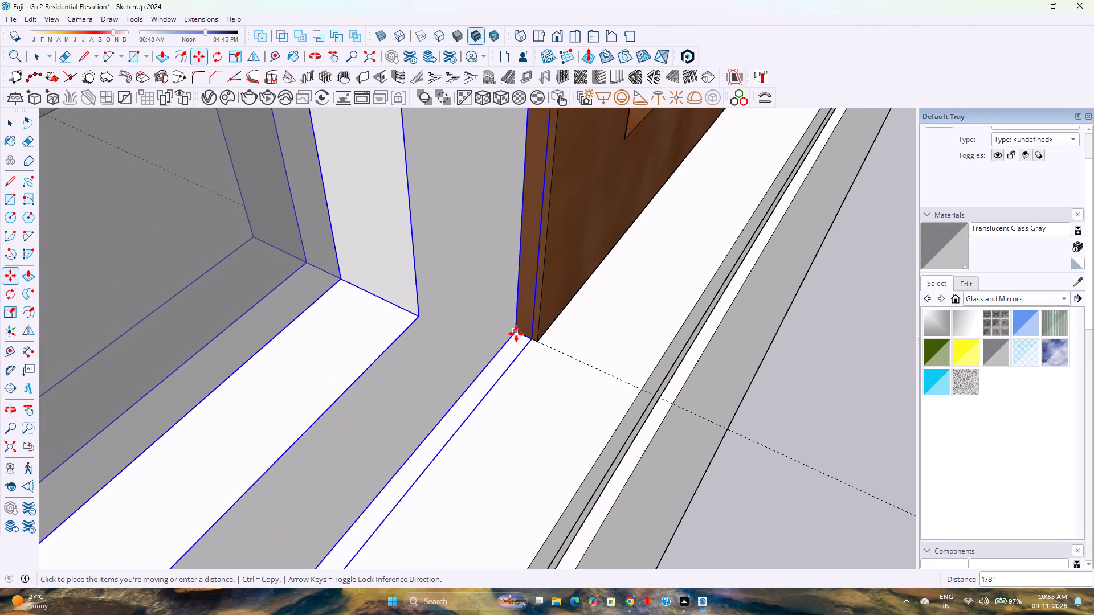
key(Left)
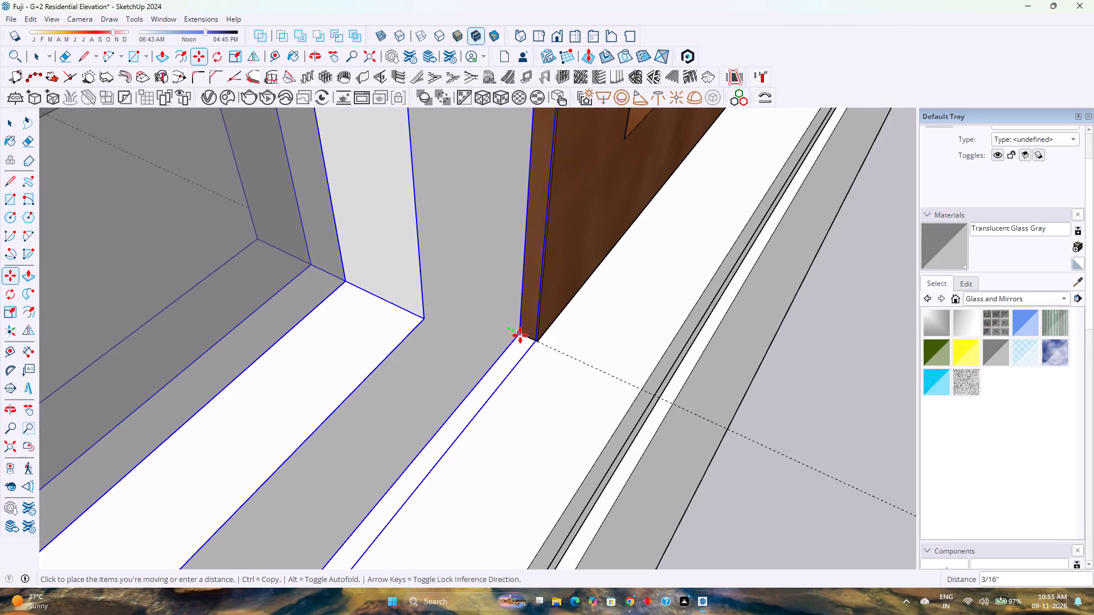
click(521, 335)
key(space)
scroll(462, 359, down, 3)
key(Escape)
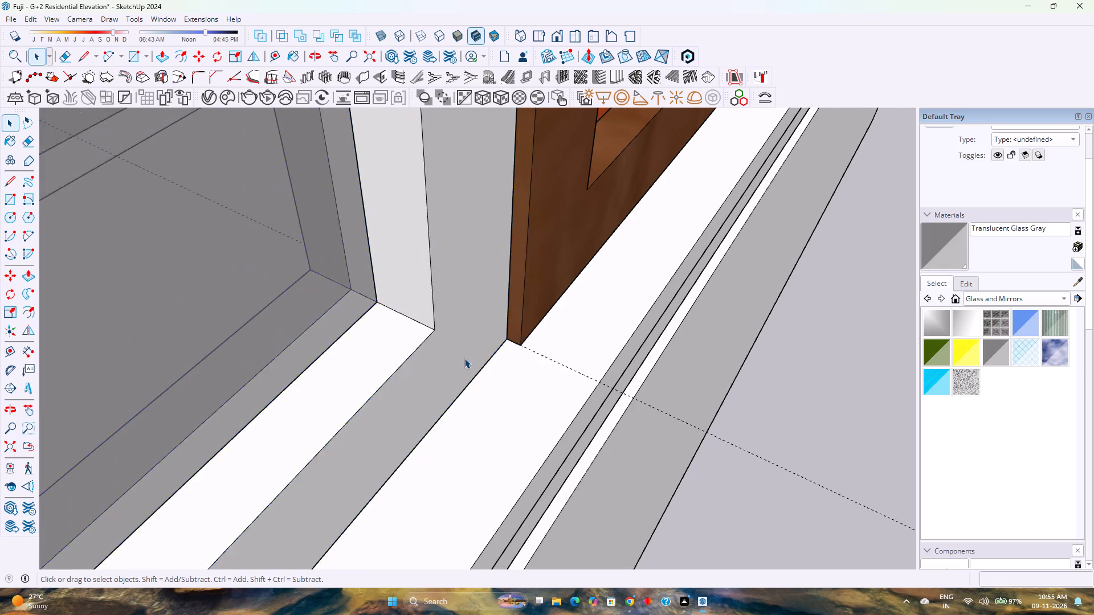
Delete the dashed guide line running through the bottom corner of the lattice screen.
scroll(464, 358, down, 11)
click(689, 448)
double_click(689, 449)
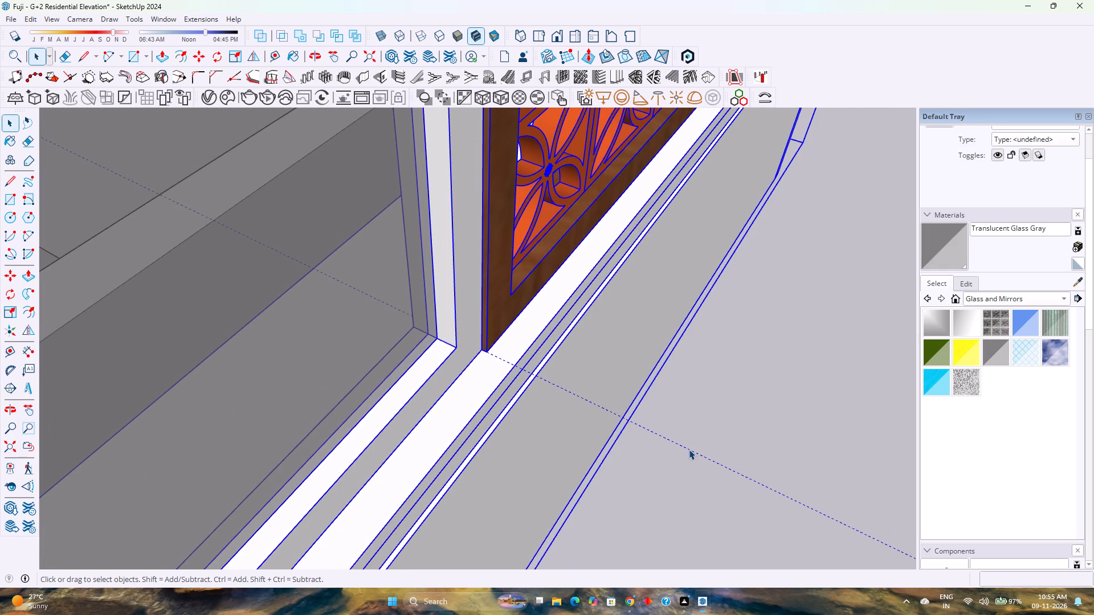
click(689, 449)
key(Delete)
Examine the installed glazing panel and the whole facade from several angles.
scroll(632, 431, down, 14)
middle_drag(668, 426, 519, 412)
scroll(514, 410, down, 9)
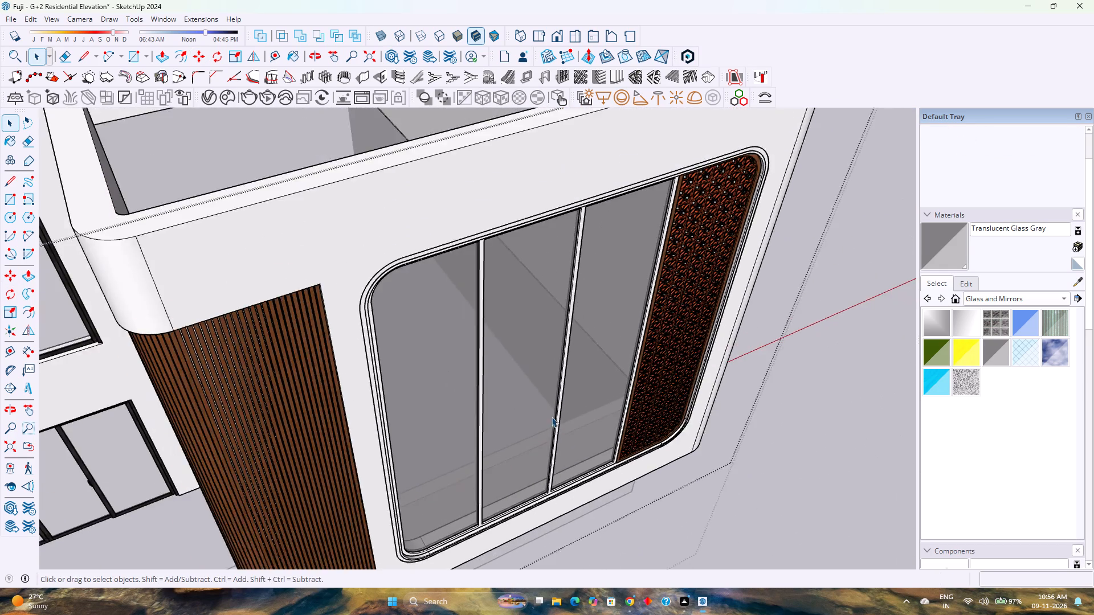
middle_drag(615, 430, 466, 385)
scroll(423, 372, down, 9)
shift+middle_drag(405, 371, 513, 440)
middle_drag(520, 437, 418, 328)
scroll(428, 350, up, 1)
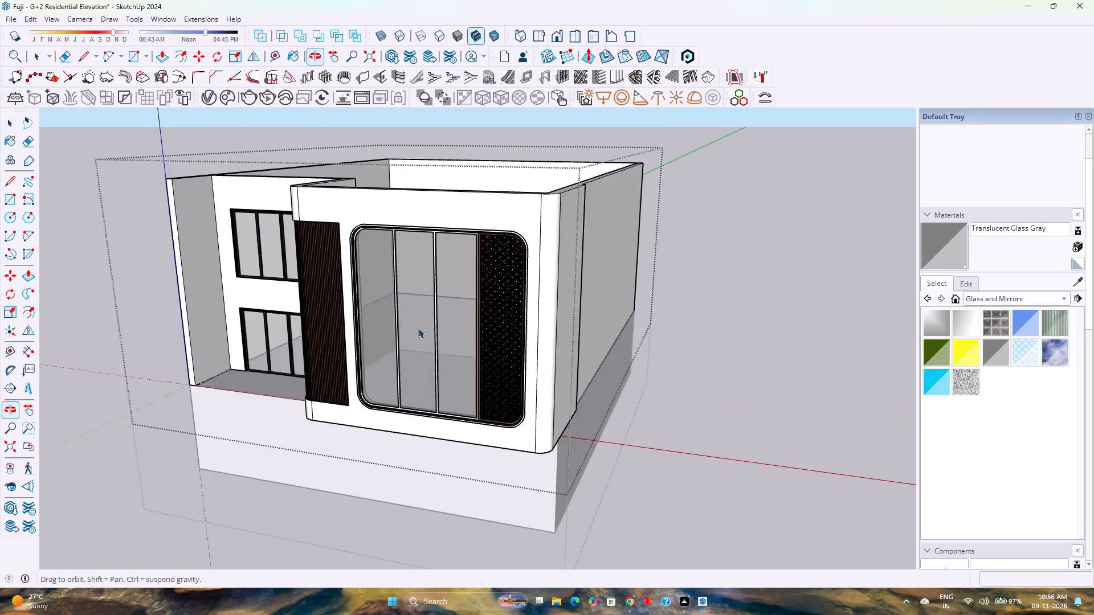
middle_drag(418, 328, 418, 330)
scroll(422, 314, down, 2)
middle_drag(387, 333, 613, 247)
middle_drag(613, 247, 397, 366)
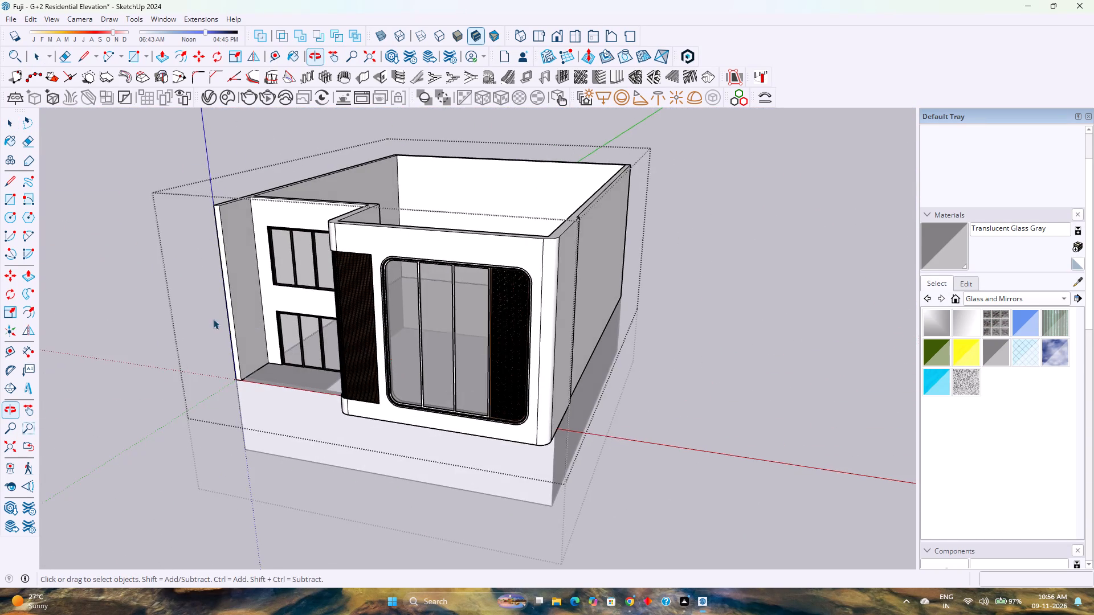
Paint the inner glass panes of the lower four-panel sliding window with Translucent Glass Gray.
scroll(213, 319, up, 19)
middle_drag(356, 387, 347, 434)
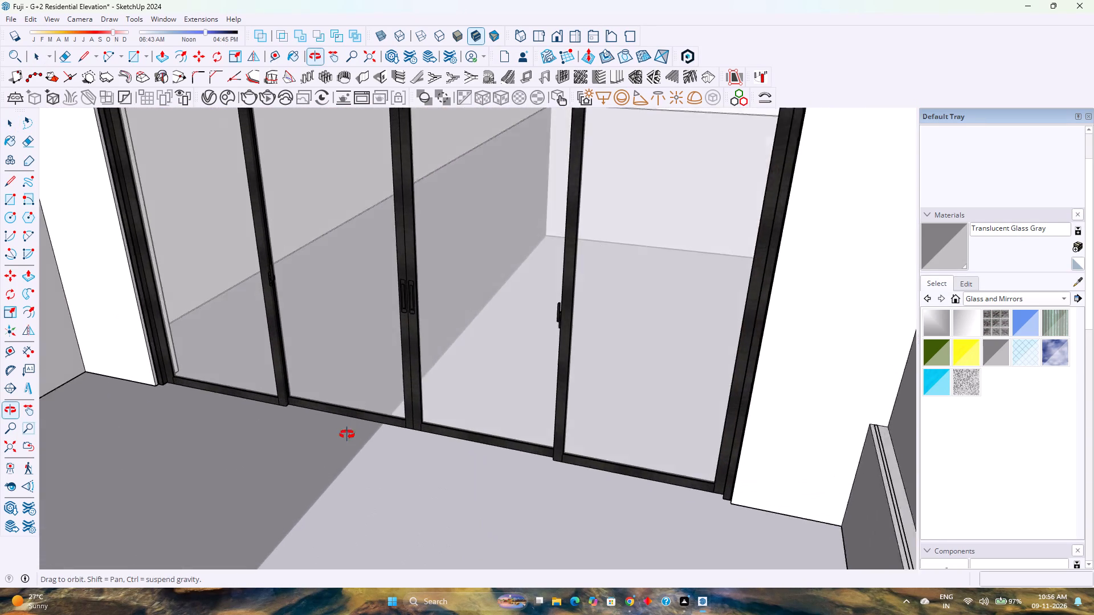
middle_drag(347, 434, 338, 475)
scroll(384, 414, up, 3)
double_click(481, 348)
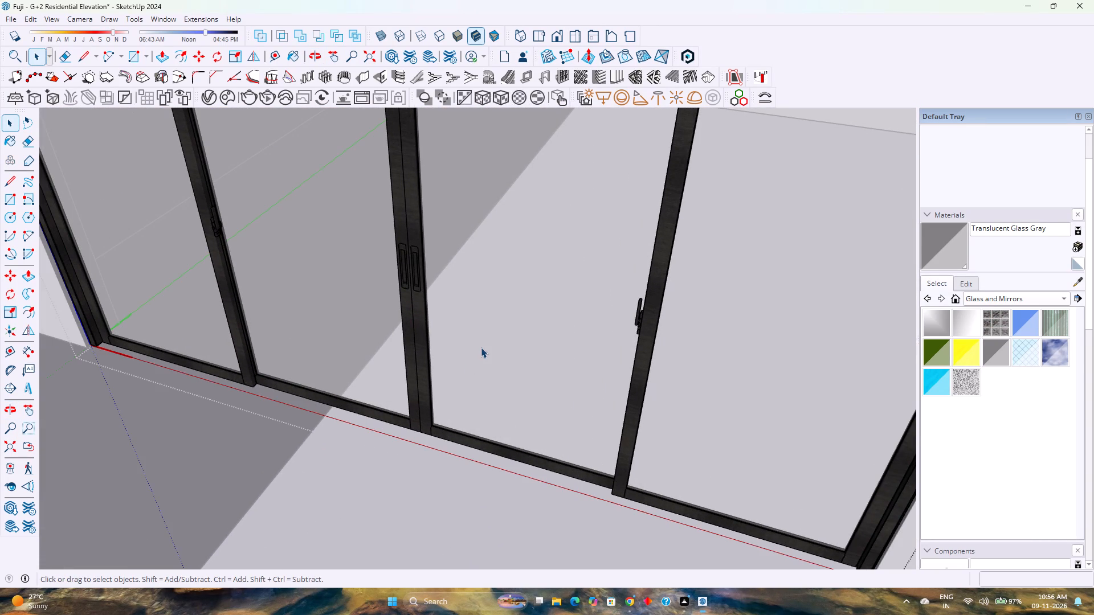
click(482, 346)
double_click(484, 343)
click(487, 339)
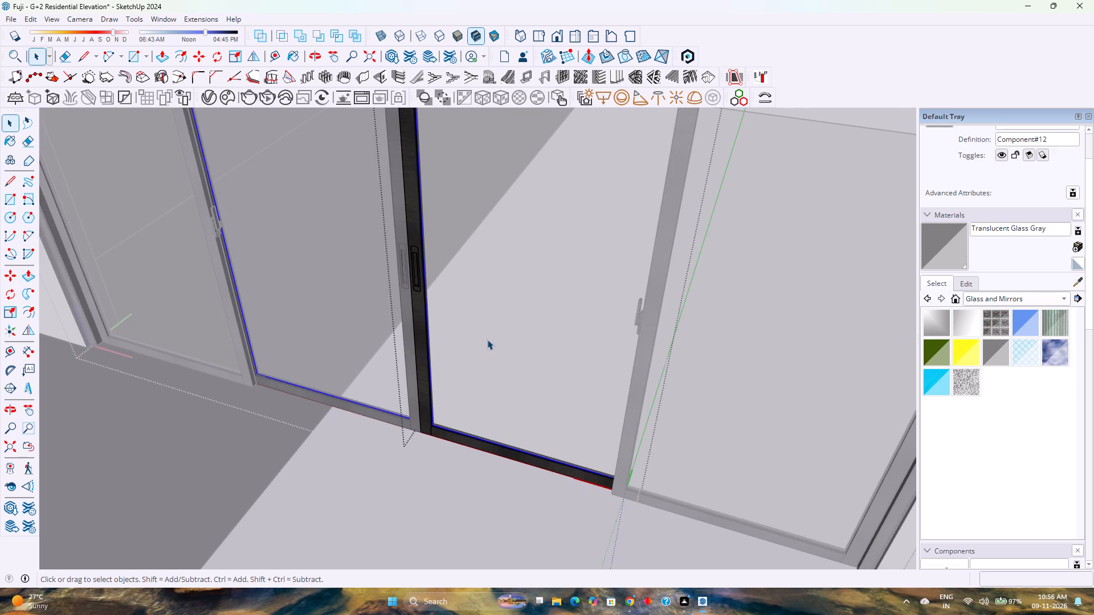
click(930, 253)
click(525, 296)
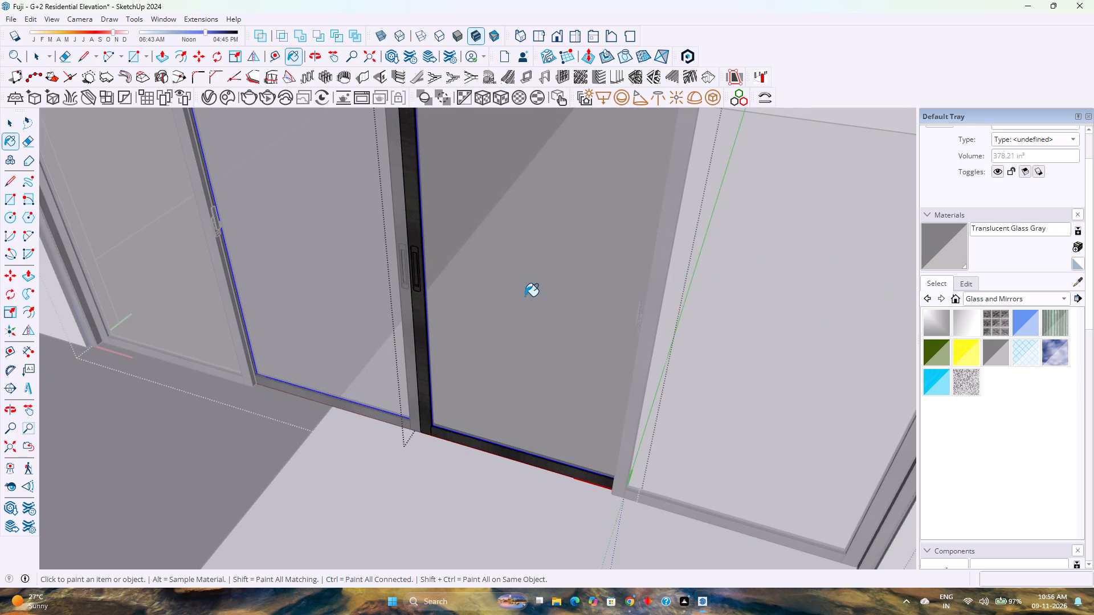
key(space)
key(Escape)
Paint the outer glass panes of the lower sliding window with Translucent Glass Gray and exit the window group.
triple_click(706, 348)
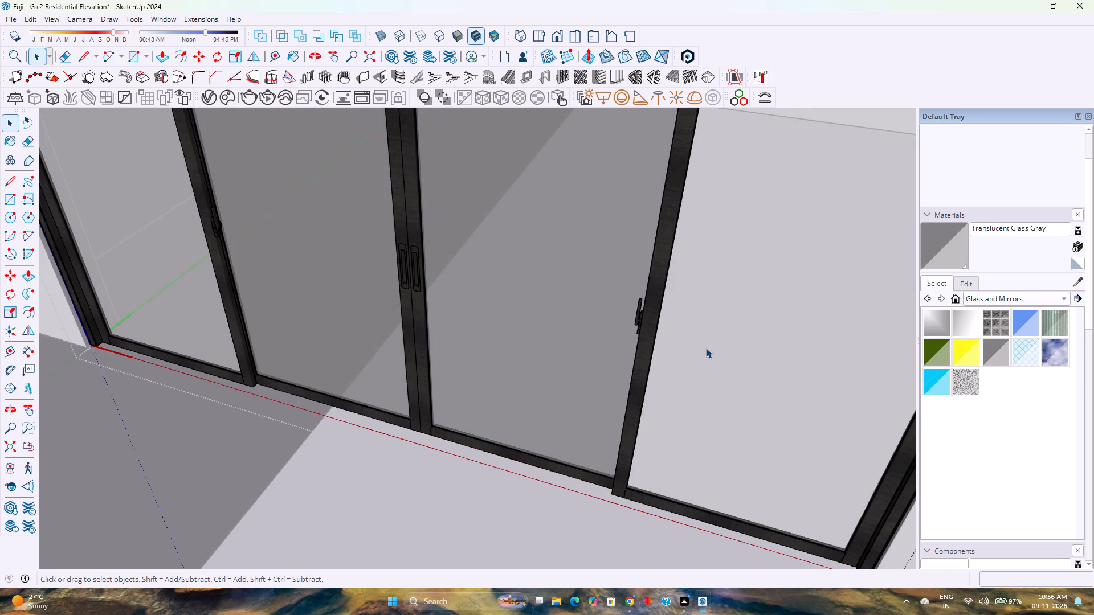
click(945, 249)
click(729, 326)
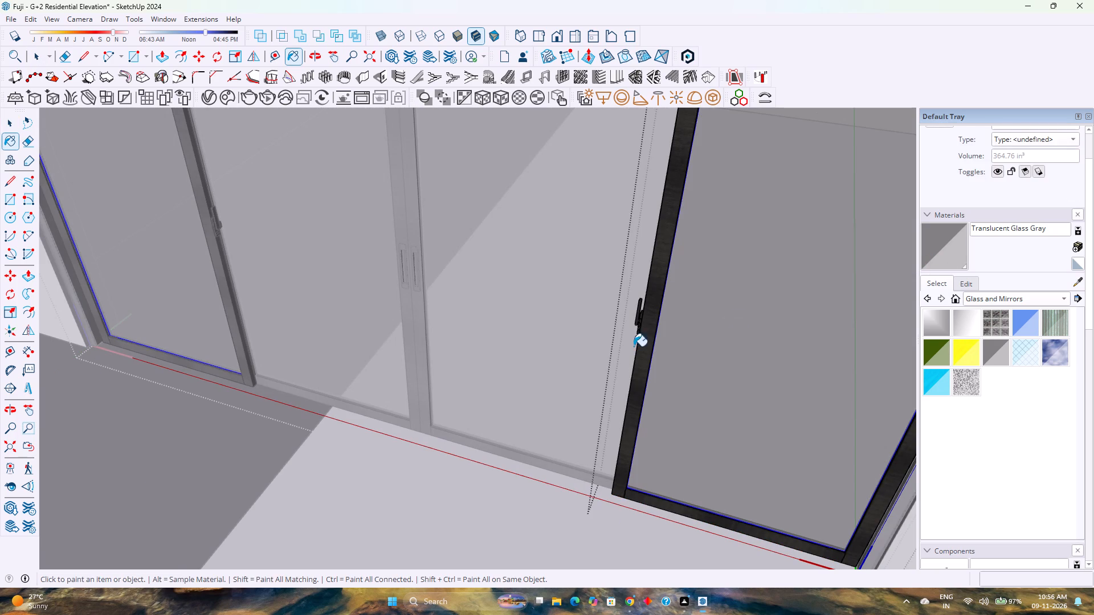
key(space)
scroll(460, 396, down, 5)
key(Escape)
scroll(454, 399, down, 13)
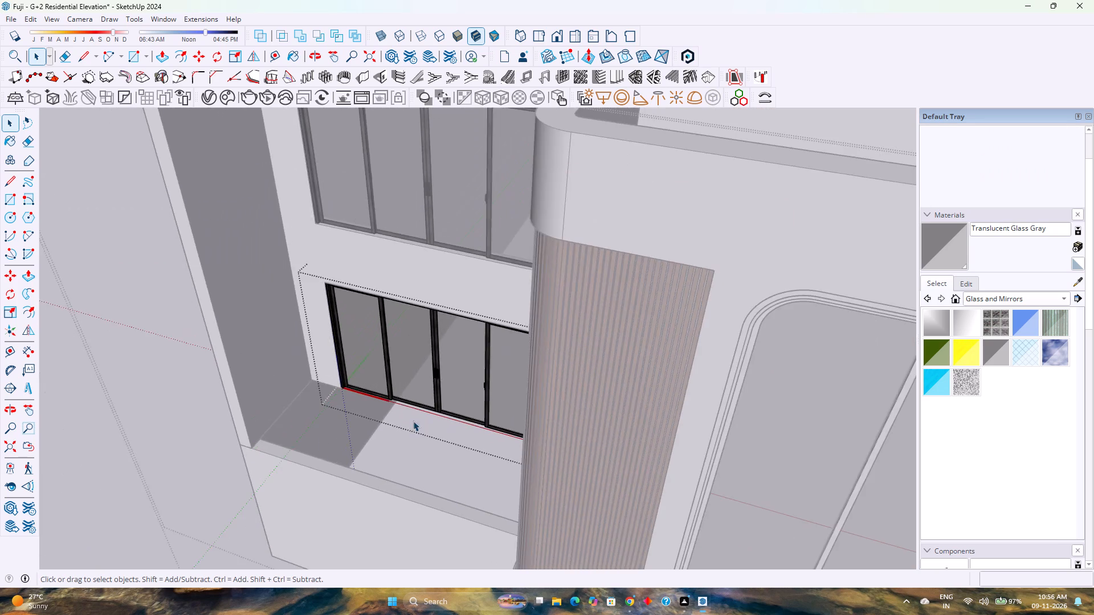
middle_drag(392, 425, 479, 362)
scroll(481, 361, down, 4)
key(Escape)
Save the residential elevation model.
scroll(481, 361, down, 4)
middle_drag(552, 431, 483, 351)
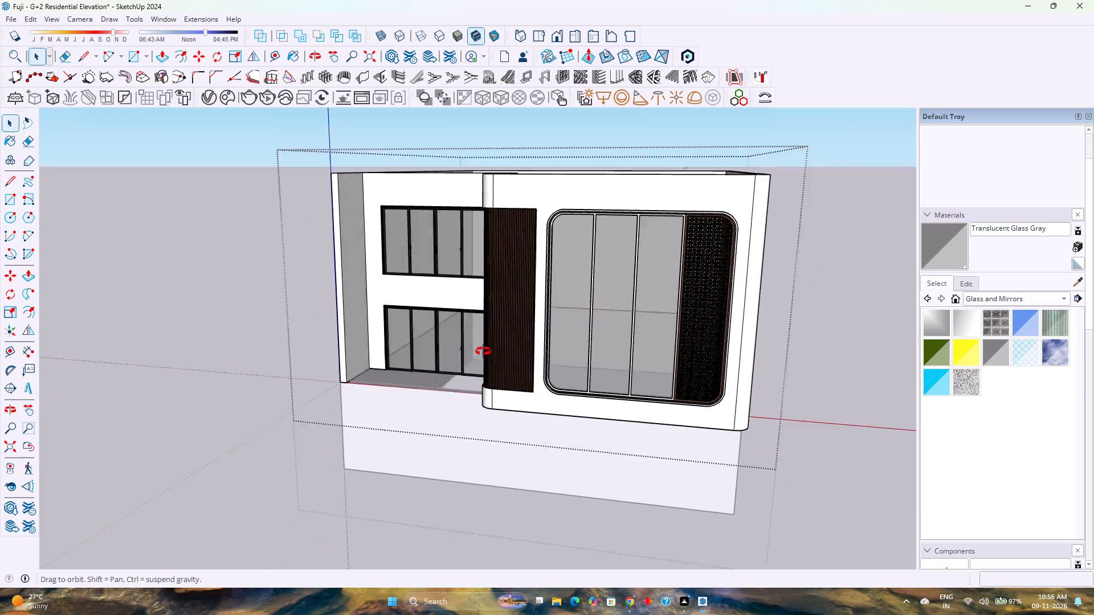
middle_drag(483, 351, 479, 346)
key(ctrl+s)
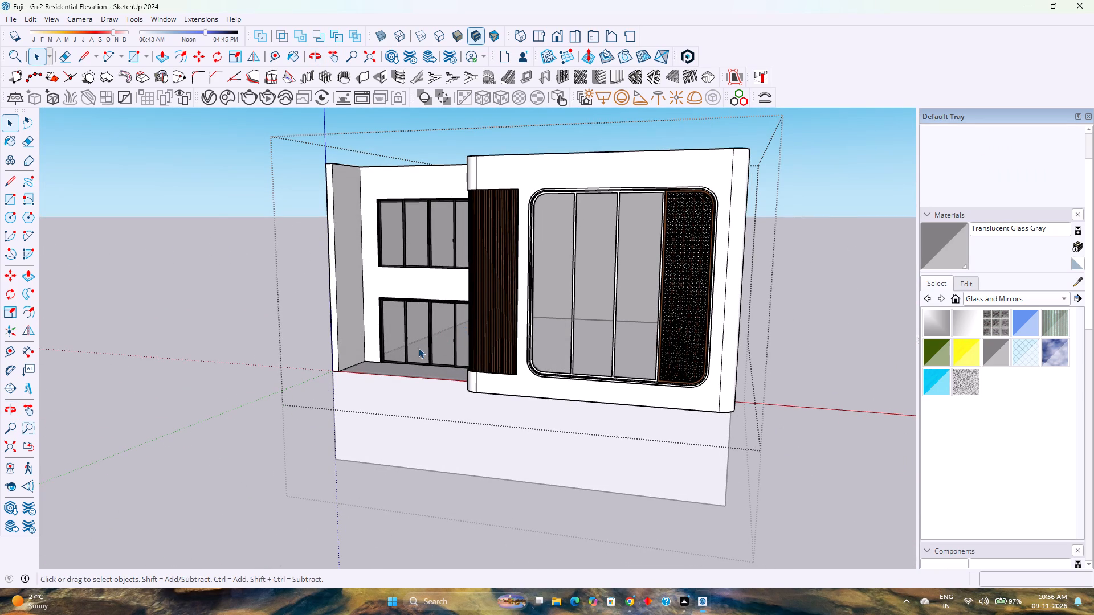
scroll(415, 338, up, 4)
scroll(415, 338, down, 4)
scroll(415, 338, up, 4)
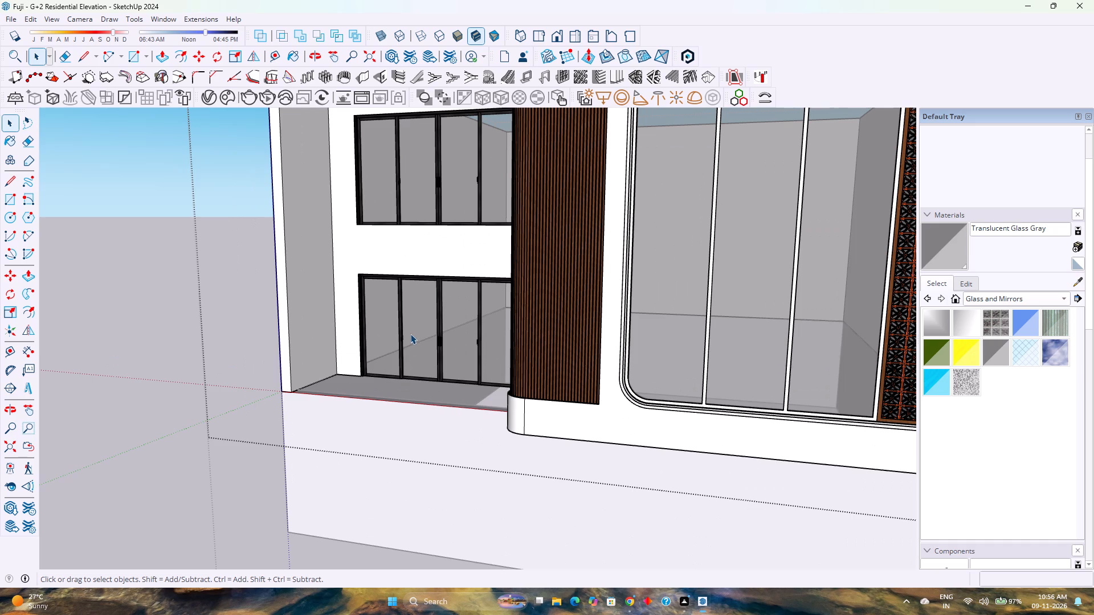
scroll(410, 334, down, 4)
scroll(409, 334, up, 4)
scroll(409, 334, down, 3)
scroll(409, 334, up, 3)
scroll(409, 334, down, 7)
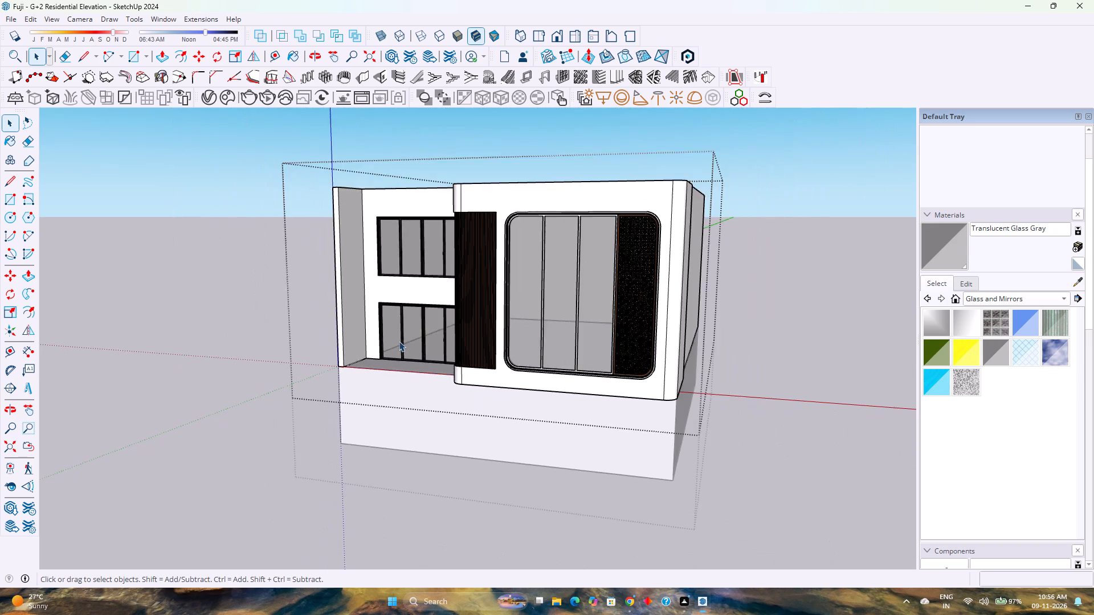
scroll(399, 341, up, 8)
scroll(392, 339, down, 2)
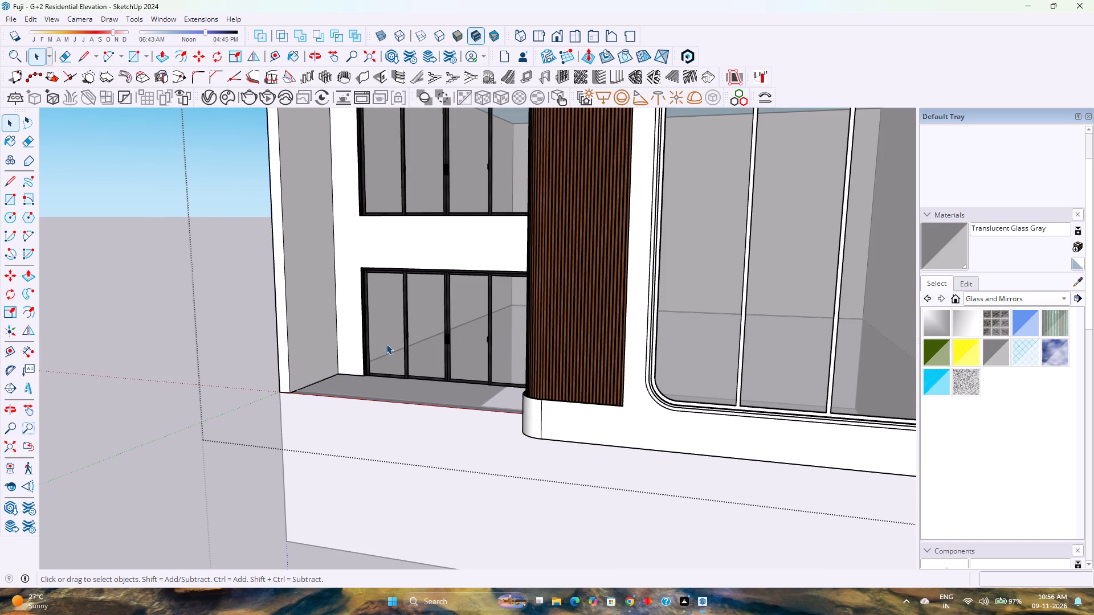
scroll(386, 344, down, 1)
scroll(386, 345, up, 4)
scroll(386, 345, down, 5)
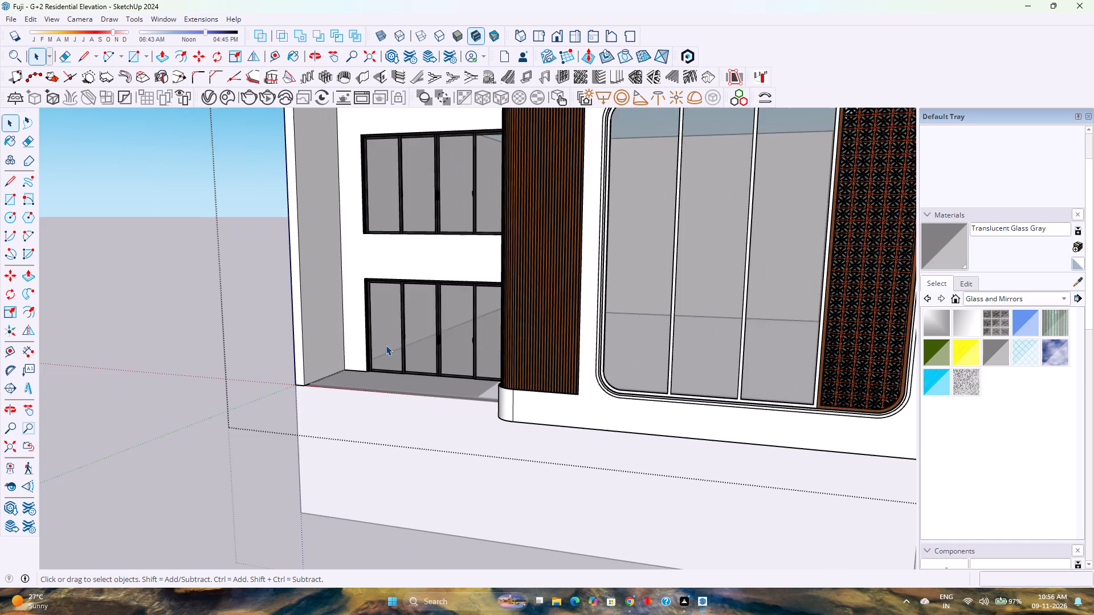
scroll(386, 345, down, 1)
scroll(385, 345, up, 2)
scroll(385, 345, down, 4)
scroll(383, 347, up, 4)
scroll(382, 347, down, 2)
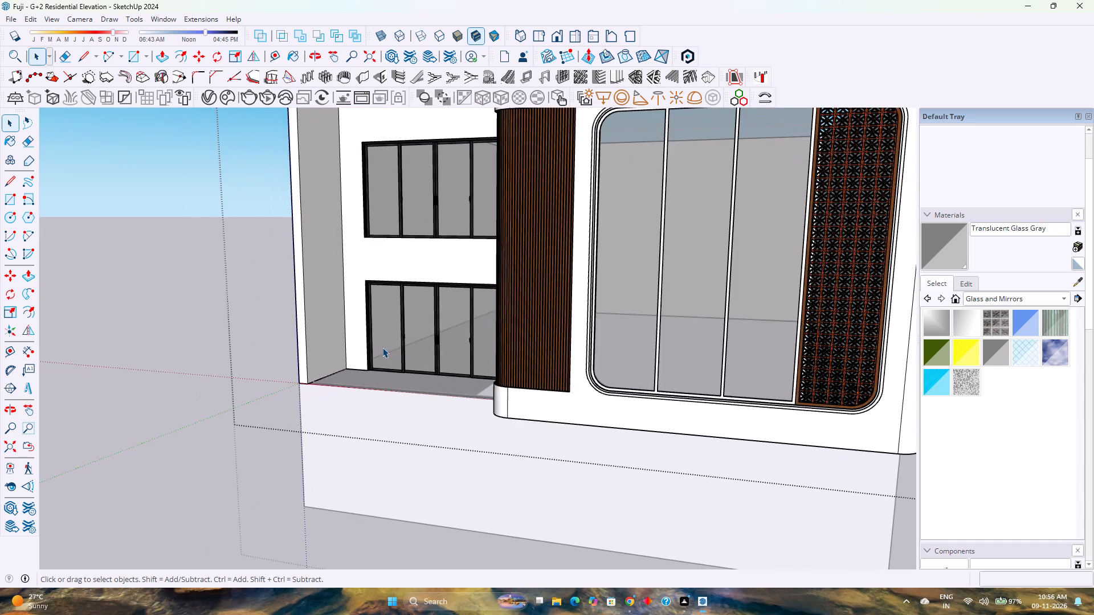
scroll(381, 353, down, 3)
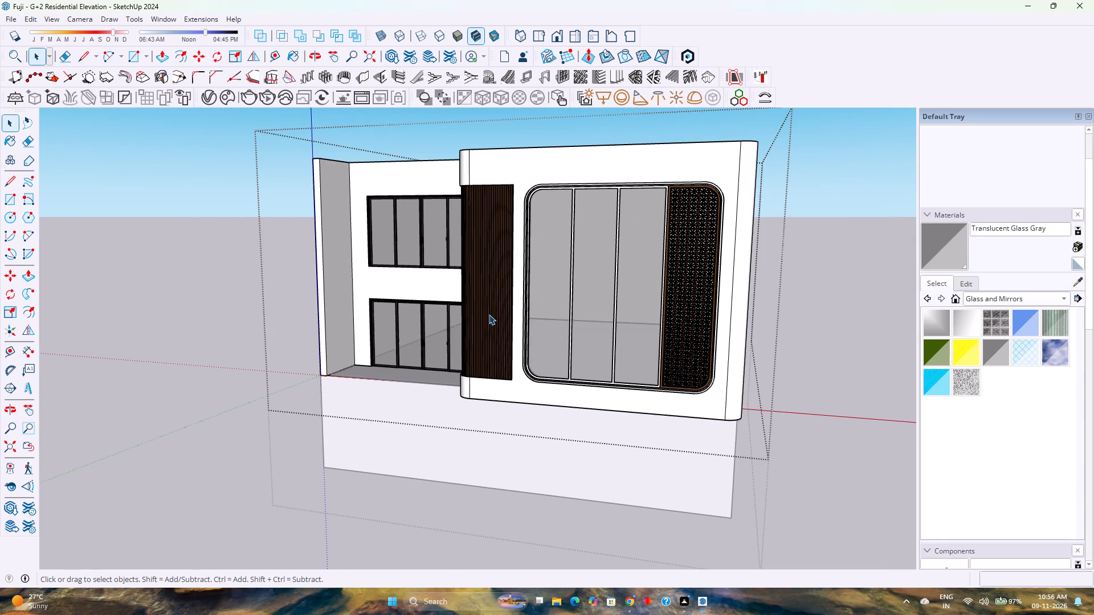
Examine the glazed windows, slatted wood cladding and patterned screen across the facade from several angles and distances.
scroll(473, 317, up, 2)
scroll(458, 309, down, 4)
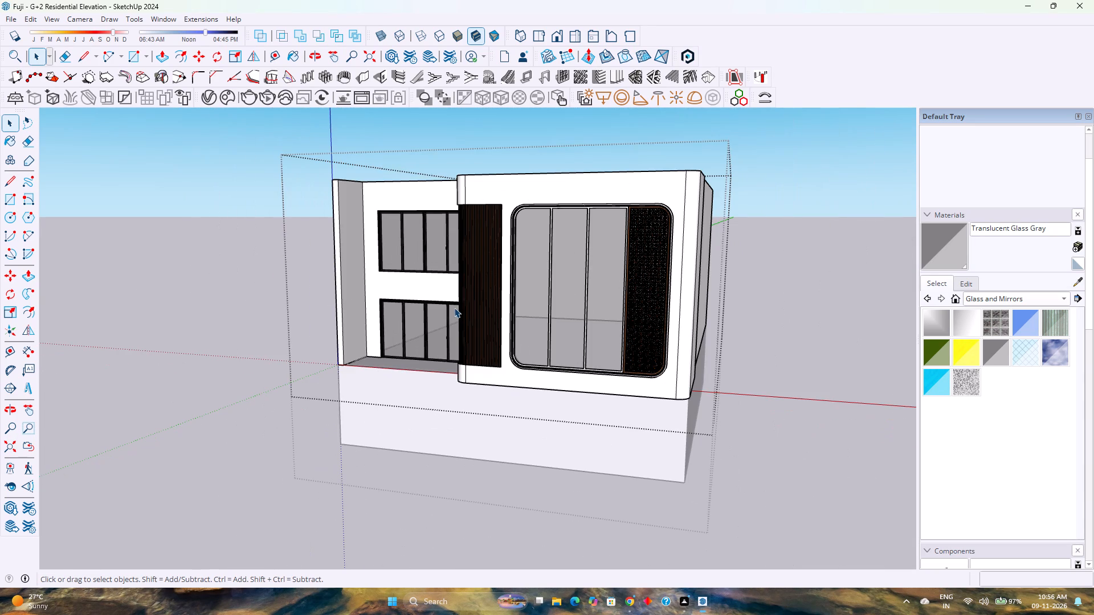
scroll(449, 306, up, 3)
scroll(449, 306, down, 3)
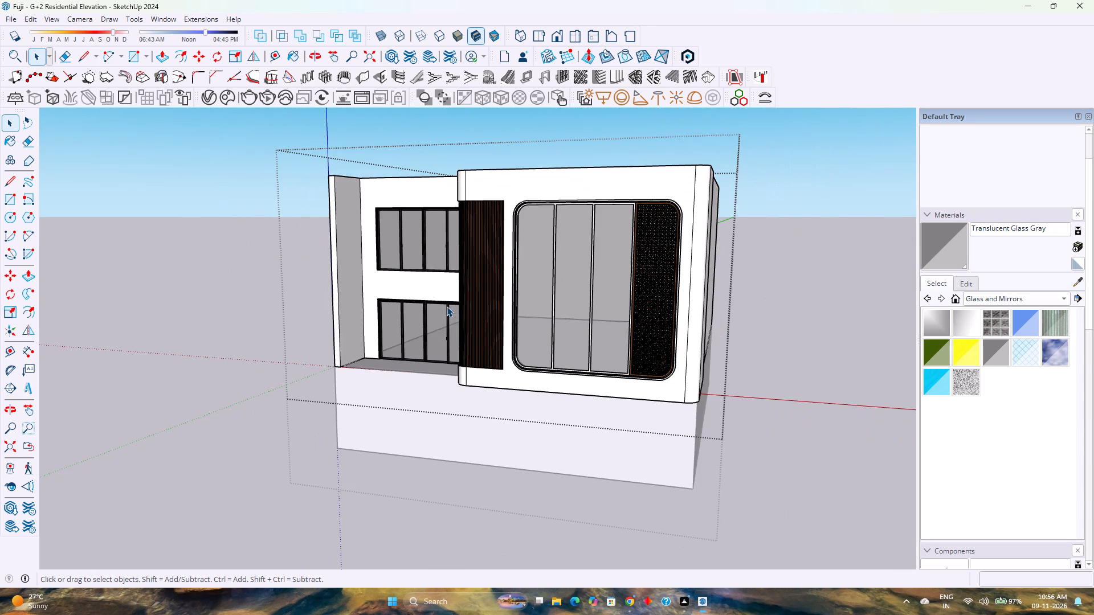
scroll(447, 306, up, 4)
scroll(447, 306, down, 3)
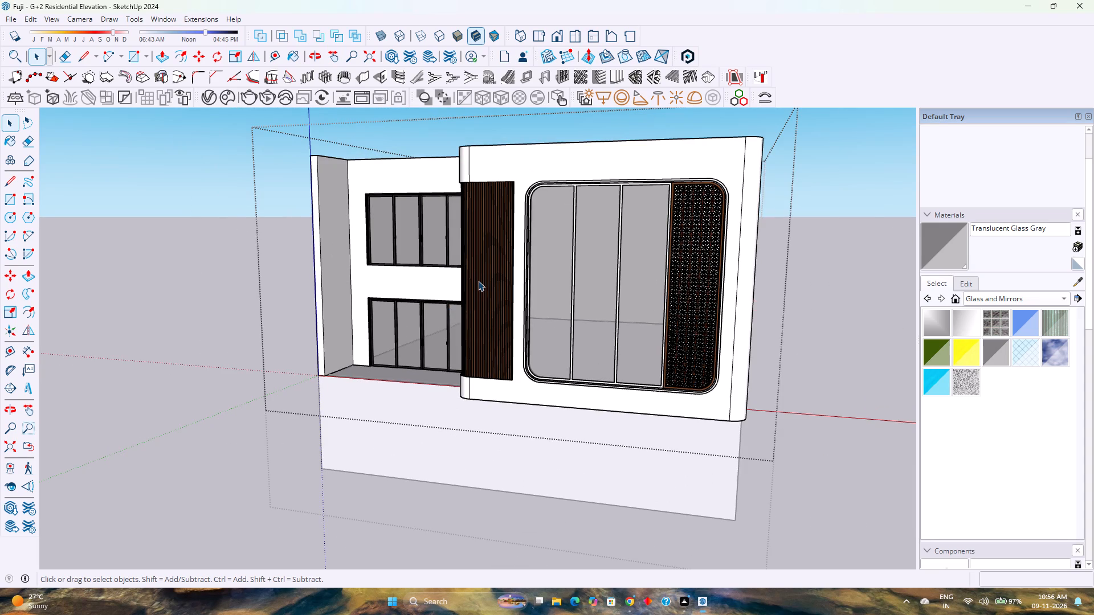
scroll(478, 281, up, 2)
scroll(478, 281, down, 2)
scroll(477, 281, up, 3)
scroll(475, 282, down, 2)
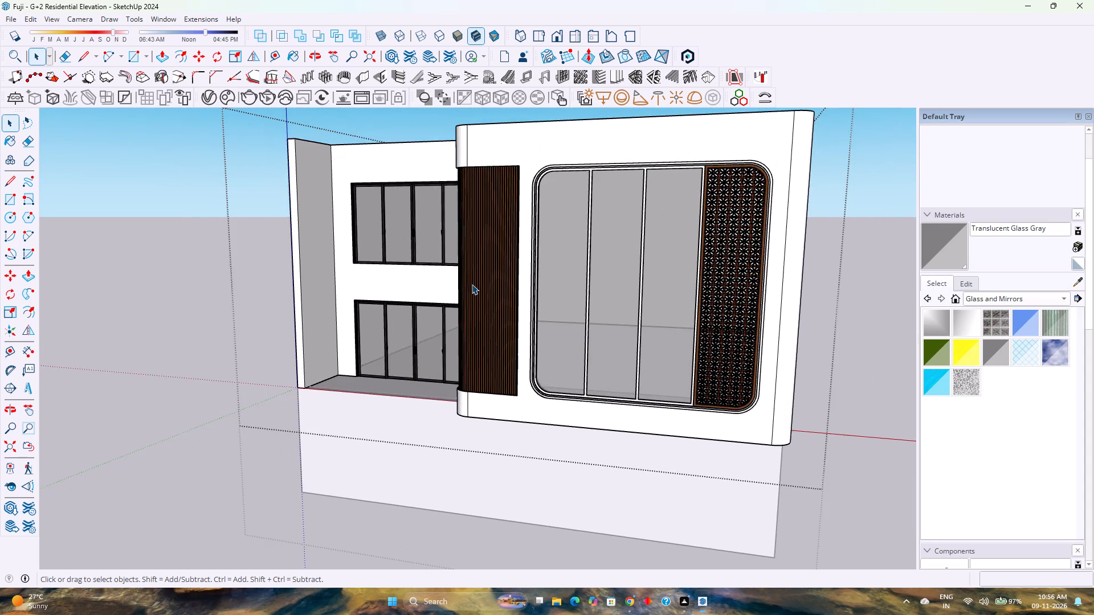
scroll(471, 285, down, 3)
scroll(711, 143, up, 6)
middle_drag(502, 210, 654, 176)
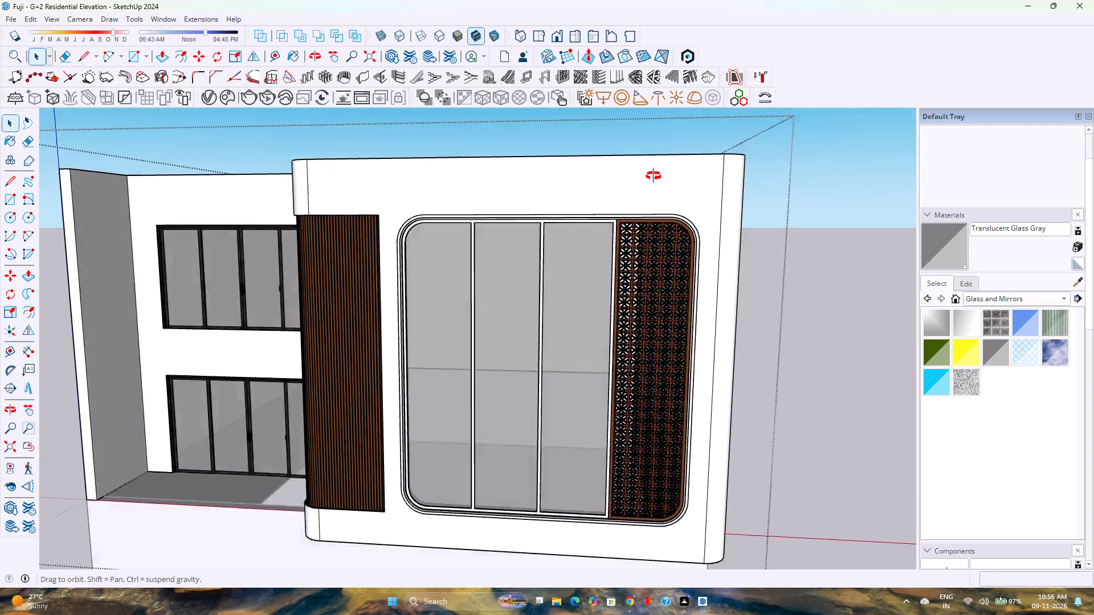
middle_drag(654, 176, 697, 166)
scroll(634, 233, down, 6)
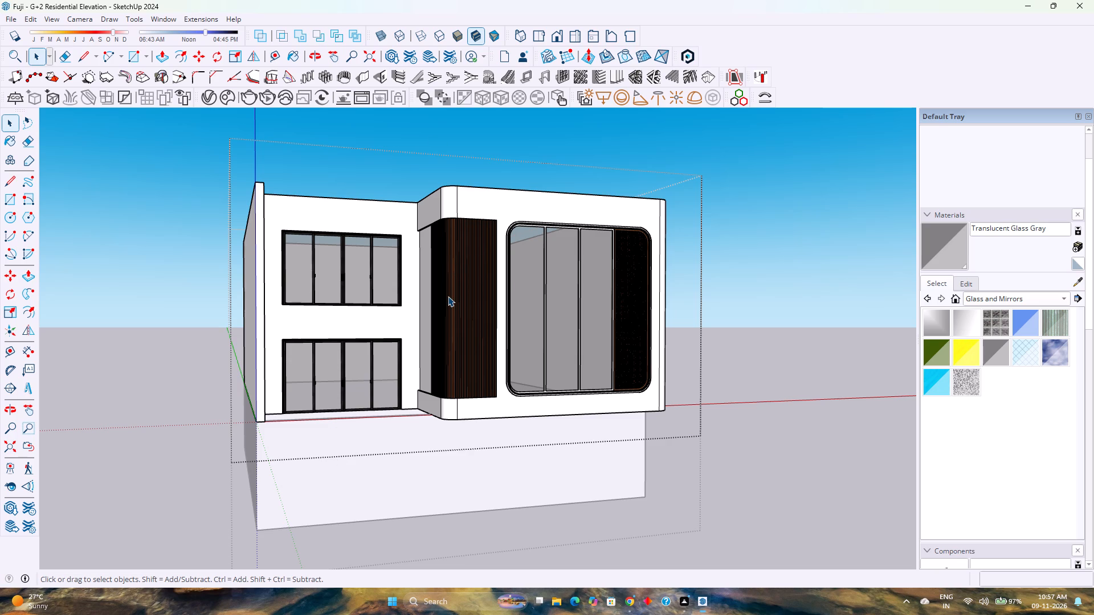
scroll(448, 297, down, 3)
scroll(448, 297, up, 3)
scroll(448, 297, down, 3)
scroll(448, 297, up, 6)
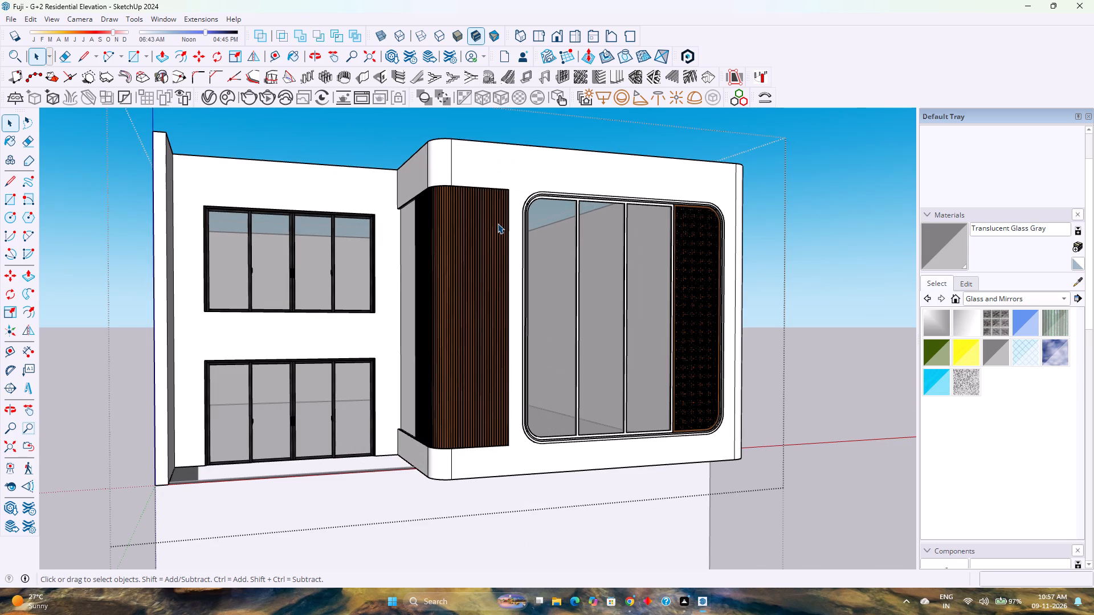
scroll(497, 223, up, 1)
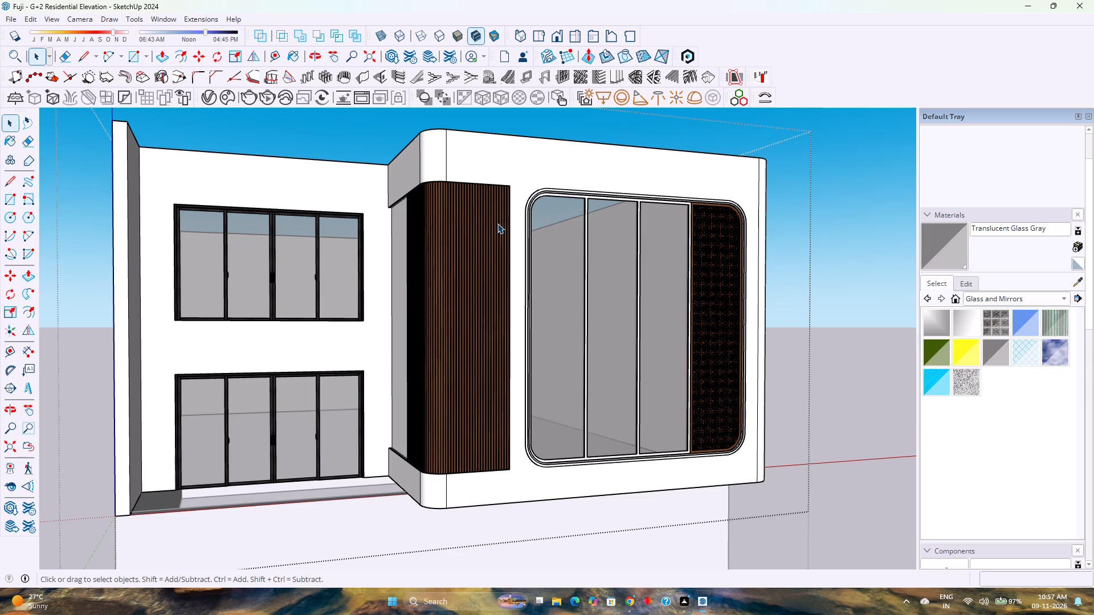
scroll(497, 223, down, 3)
scroll(497, 223, up, 9)
scroll(509, 219, down, 1)
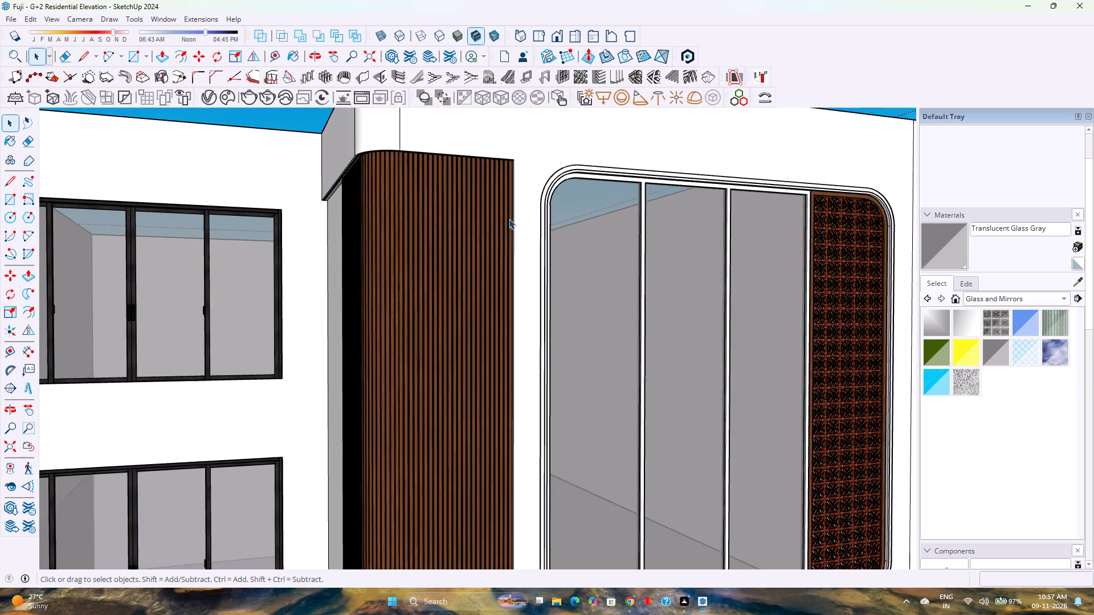
scroll(509, 219, down, 6)
scroll(509, 219, up, 3)
scroll(509, 219, down, 2)
scroll(509, 219, up, 2)
scroll(509, 219, down, 4)
scroll(509, 219, up, 3)
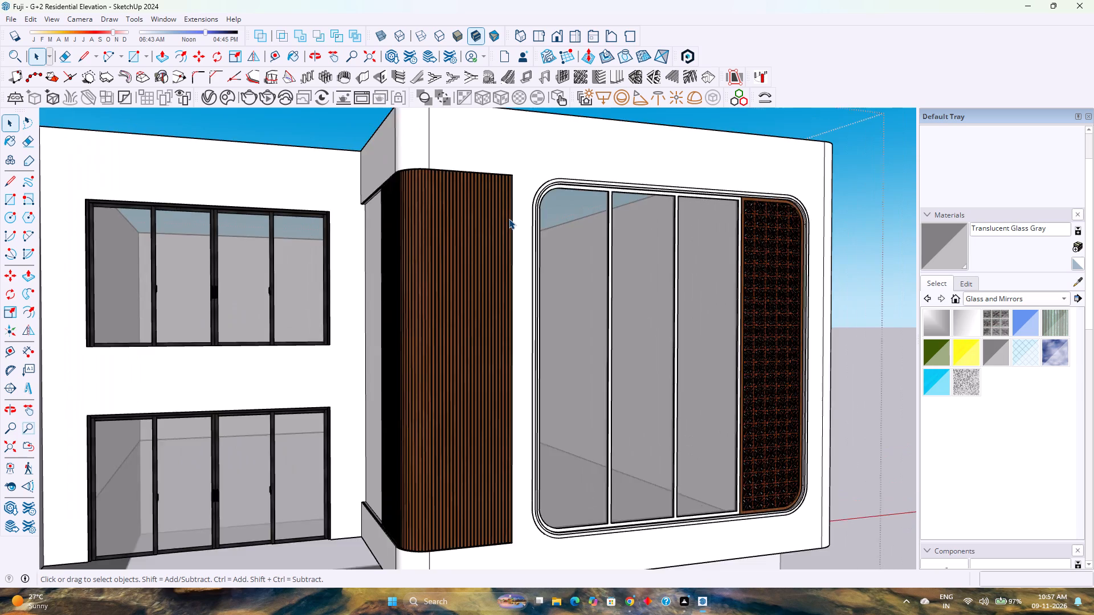
scroll(509, 219, down, 3)
scroll(509, 219, up, 4)
scroll(509, 219, down, 3)
scroll(509, 219, up, 3)
scroll(509, 219, down, 3)
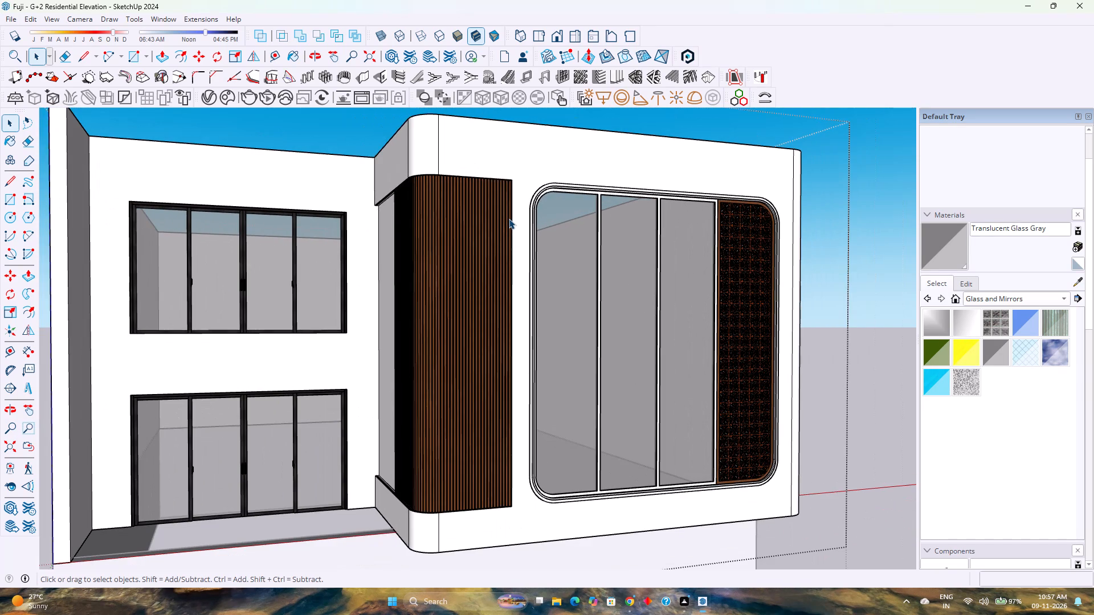
scroll(509, 219, down, 3)
scroll(509, 219, up, 7)
scroll(509, 219, down, 3)
scroll(509, 219, up, 4)
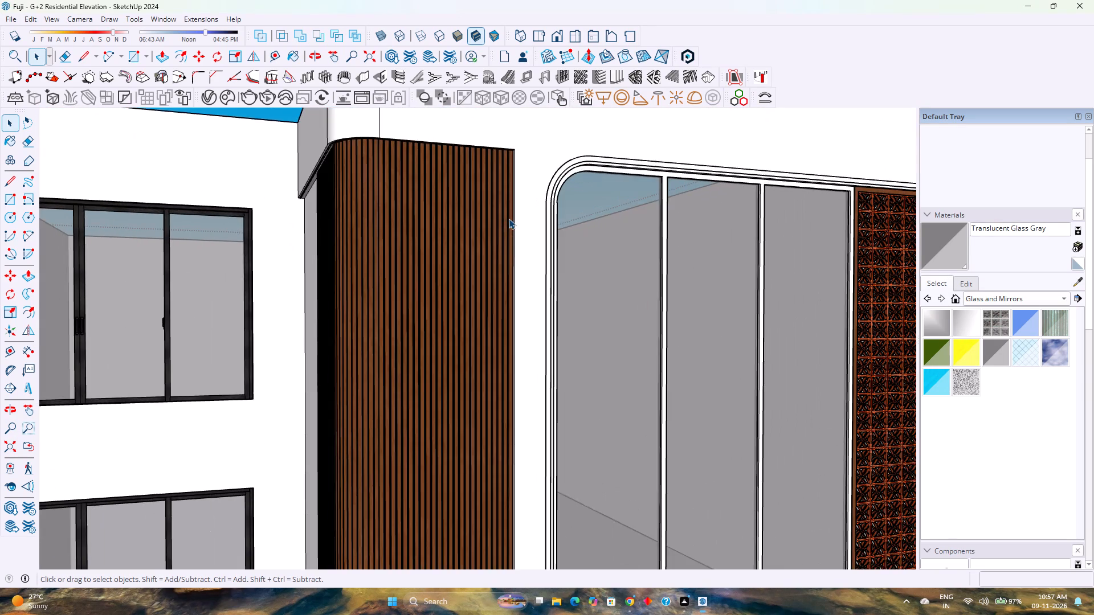
scroll(509, 219, up, 4)
scroll(509, 219, down, 5)
scroll(509, 219, up, 4)
scroll(509, 219, down, 4)
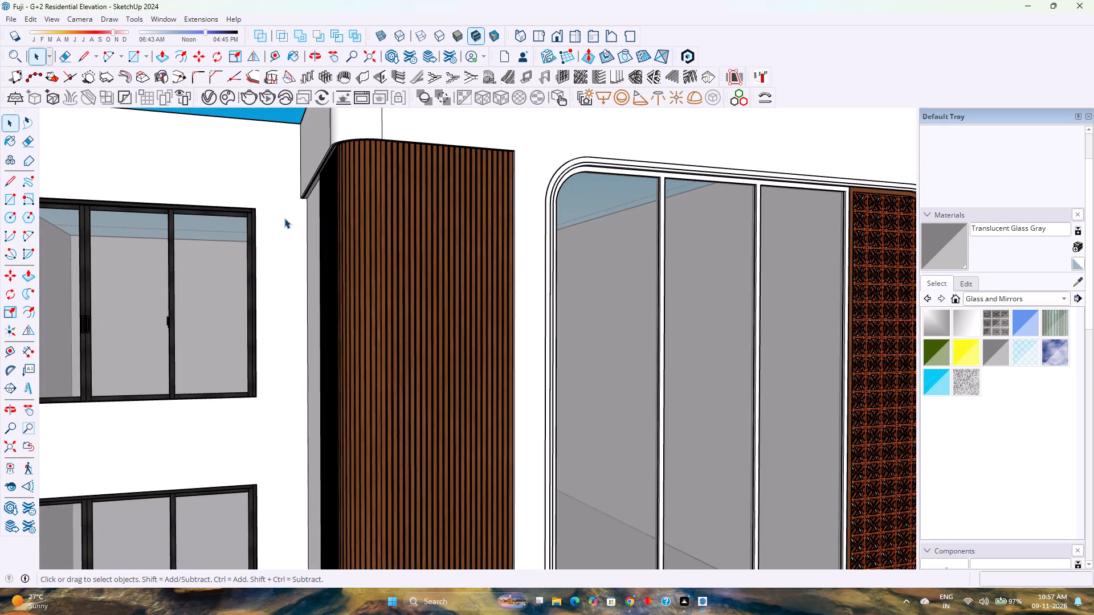
scroll(348, 219, up, 4)
scroll(348, 219, down, 14)
middle_drag(392, 284, 145, 365)
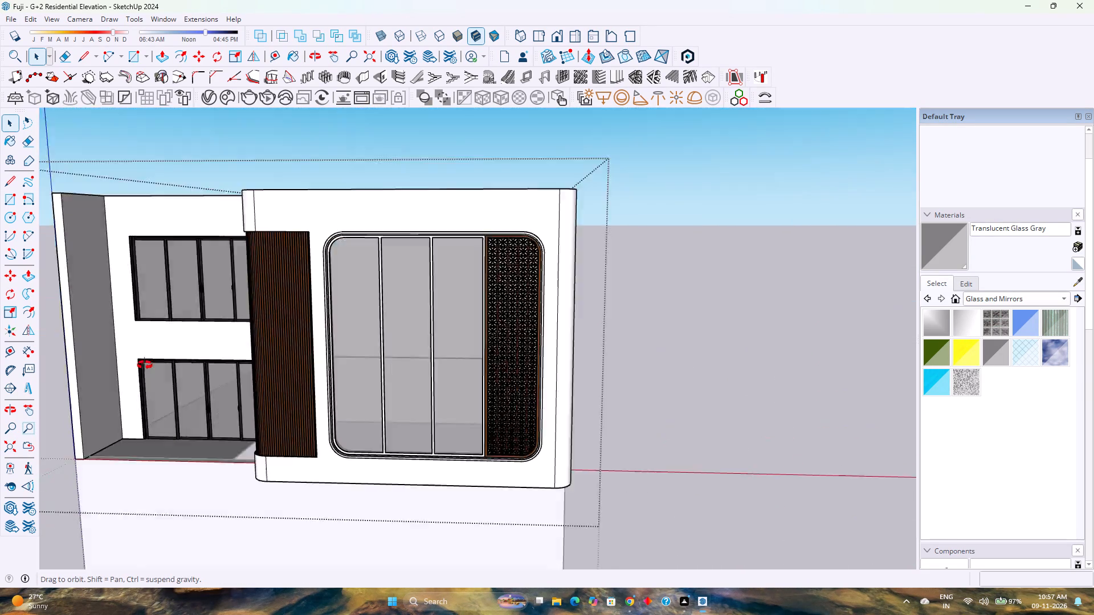
middle_drag(145, 365, 268, 378)
scroll(278, 359, down, 4)
scroll(278, 359, up, 4)
scroll(278, 359, down, 4)
scroll(278, 359, up, 2)
Paint the frame and mullions of the large rounded glazing panel with the in-model material T METAL and clear the selection.
scroll(377, 345, up, 2)
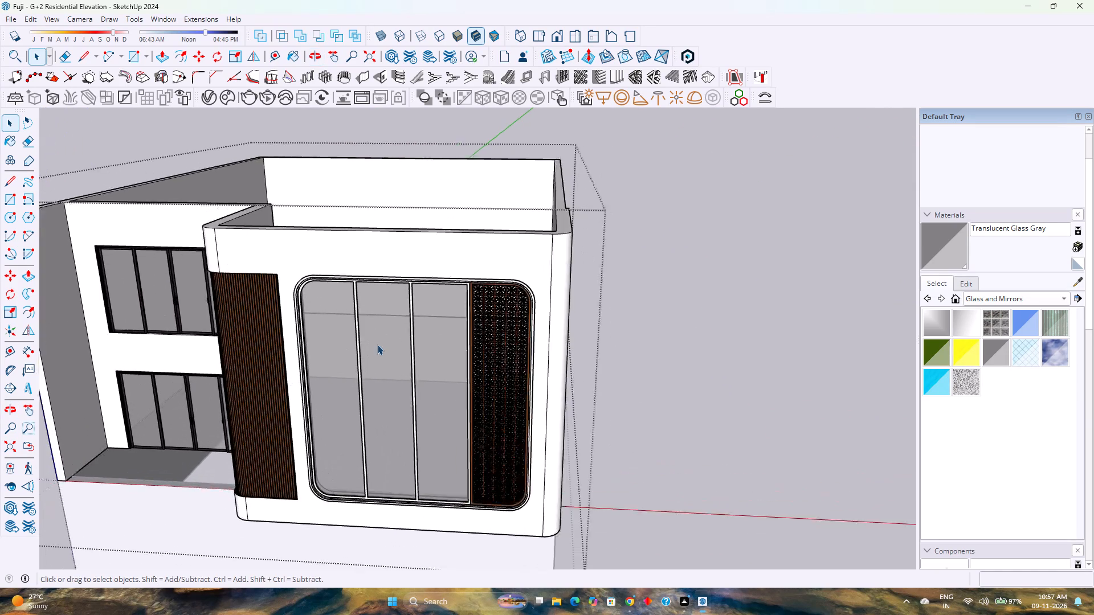
scroll(377, 345, up, 8)
click(339, 288)
scroll(339, 288, up, 2)
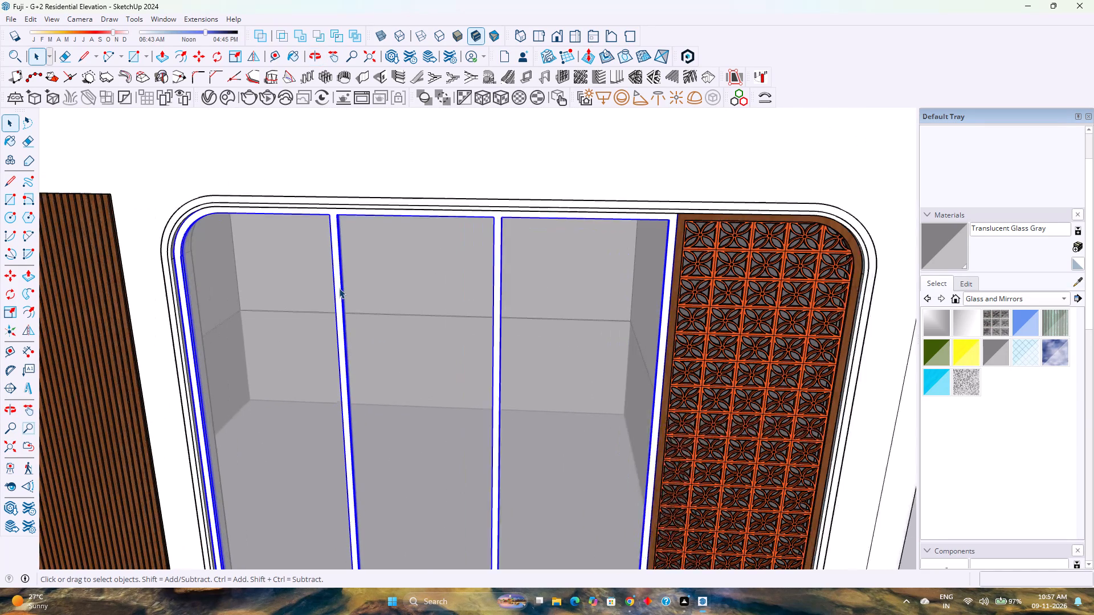
scroll(339, 288, up, 1)
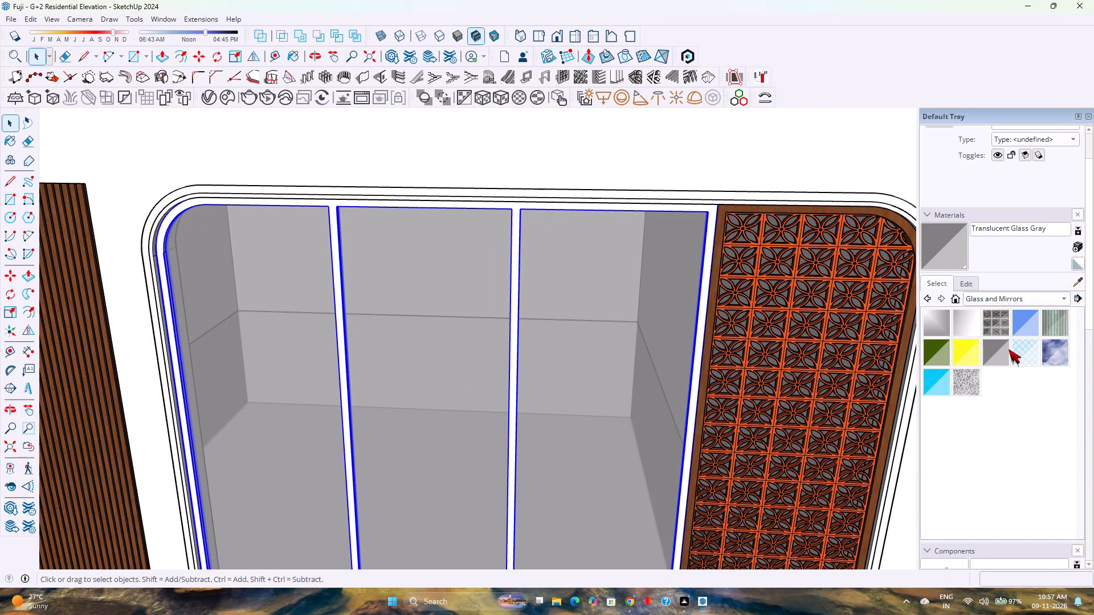
click(987, 299)
click(947, 138)
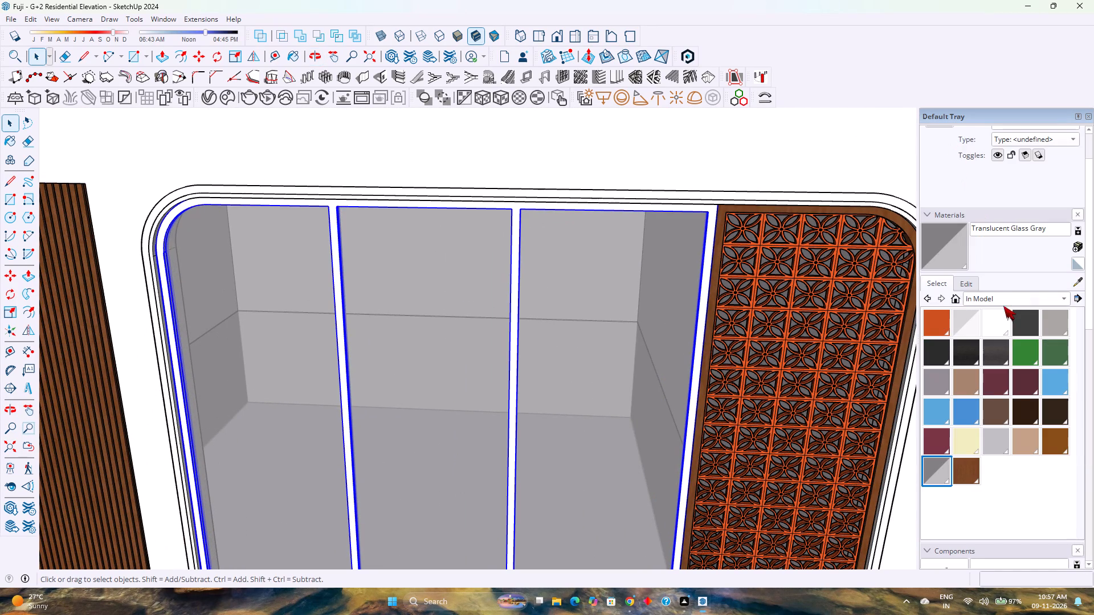
click(941, 362)
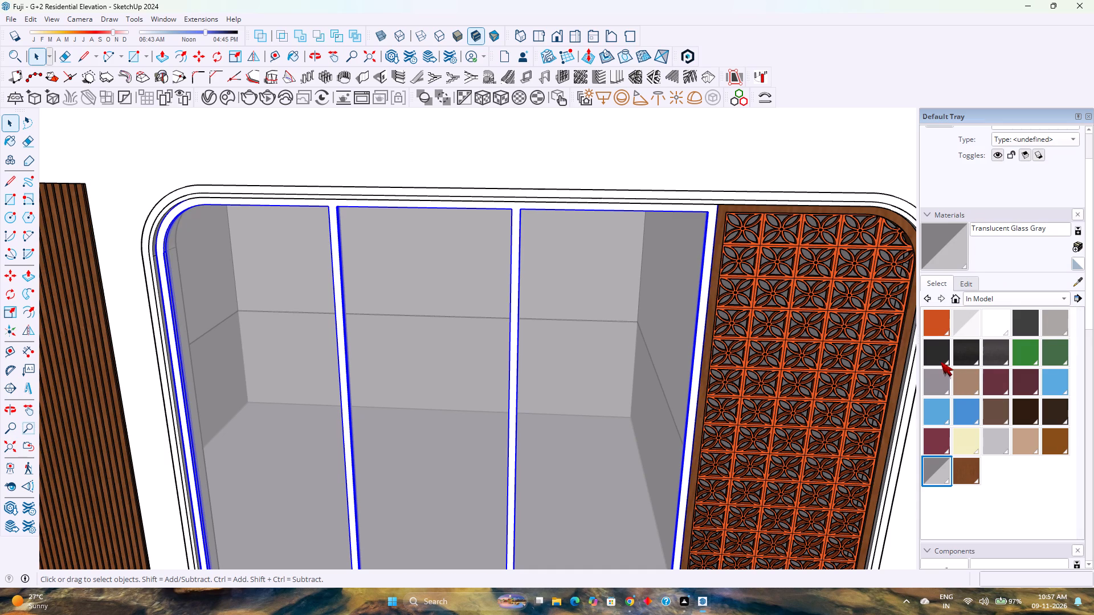
click(971, 357)
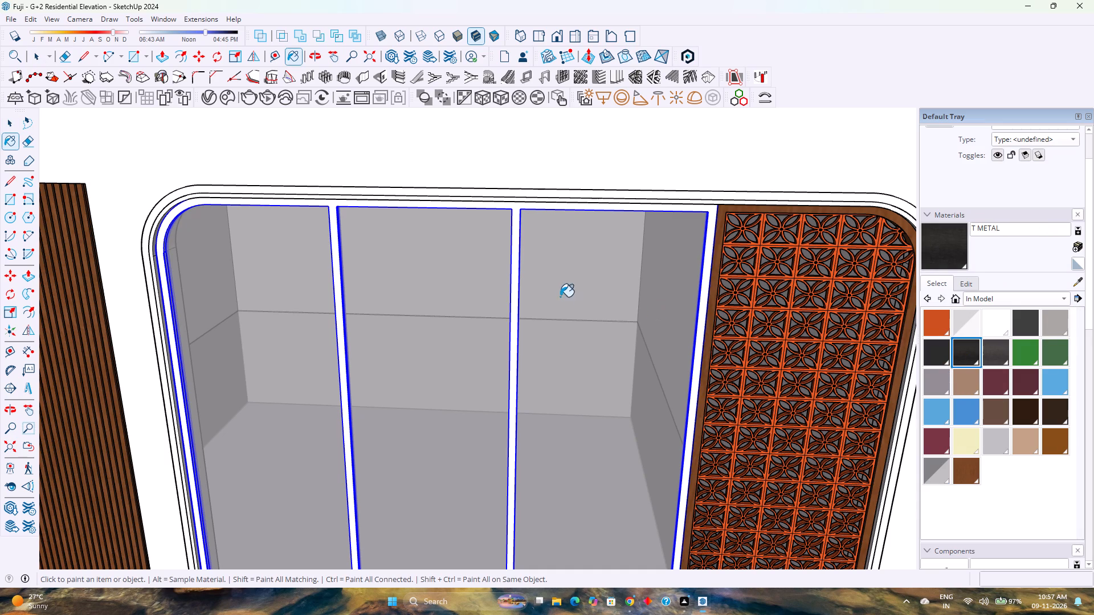
click(514, 305)
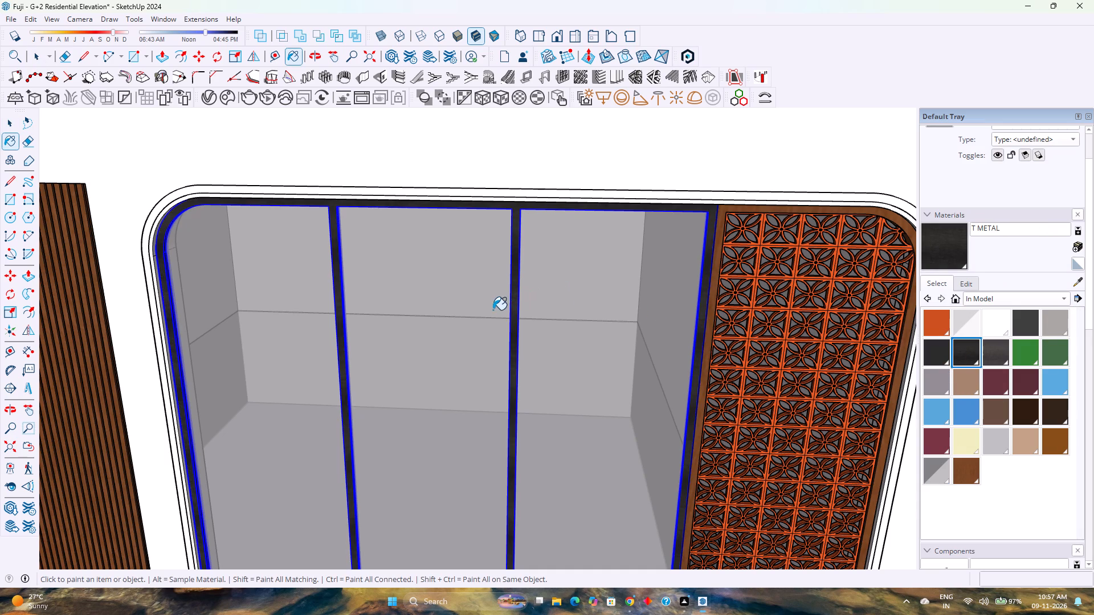
key(space)
scroll(487, 311, down, 14)
key(Escape)
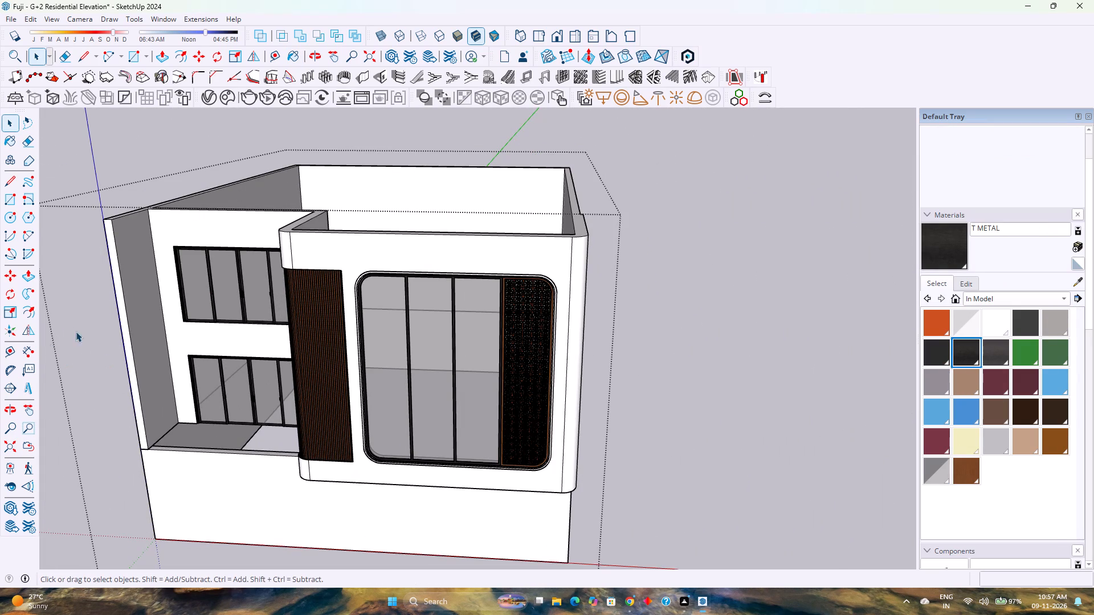
Examine the rounded window's dark metal frame where it meets the patterned screen, and the facade as a whole.
scroll(530, 323, up, 9)
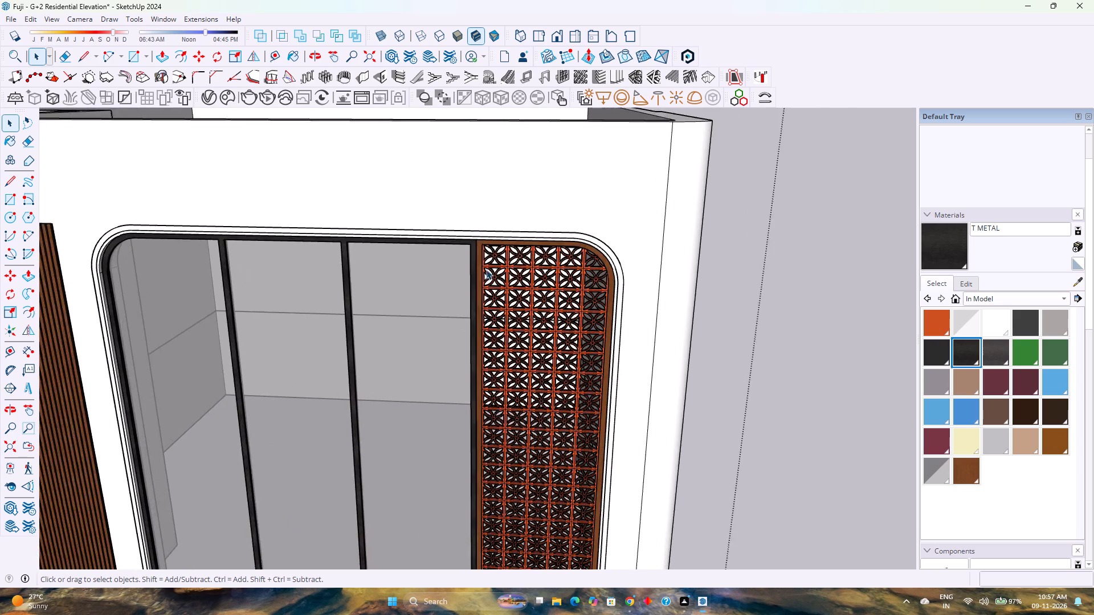
scroll(486, 269, up, 3)
middle_drag(466, 271, 706, 159)
middle_click(709, 159)
scroll(365, 243, up, 8)
scroll(511, 263, up, 2)
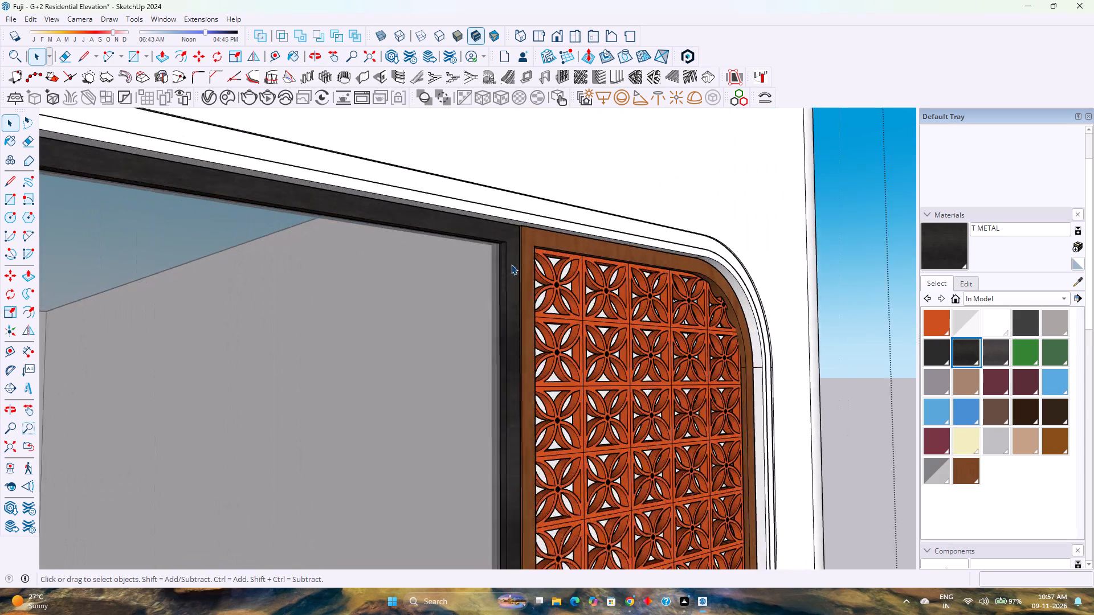
scroll(511, 264, up, 5)
scroll(521, 253, down, 19)
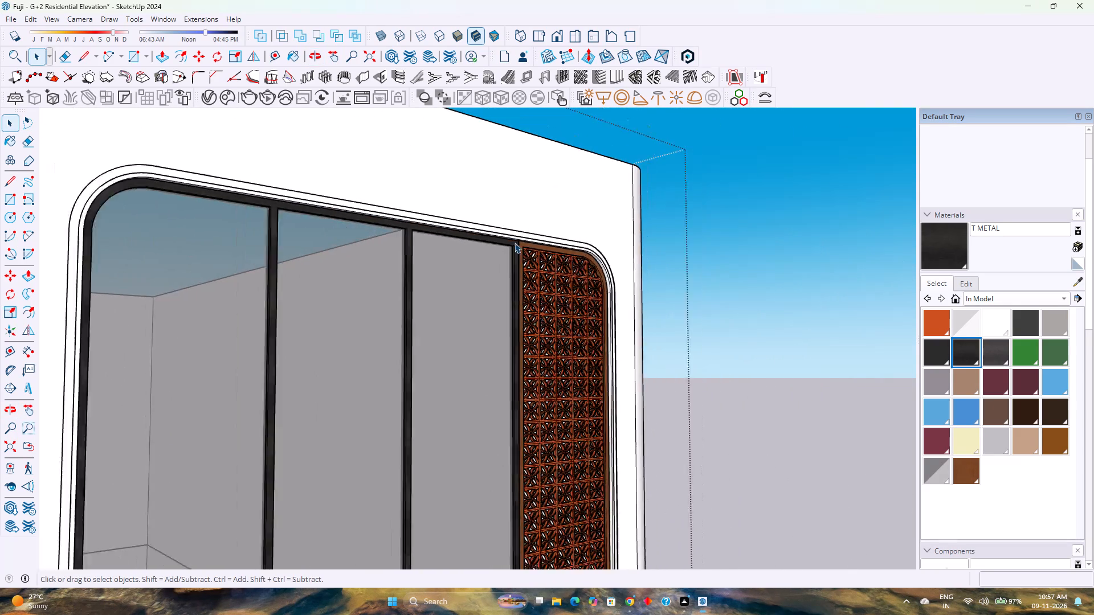
scroll(515, 243, down, 12)
middle_drag(535, 248, 309, 288)
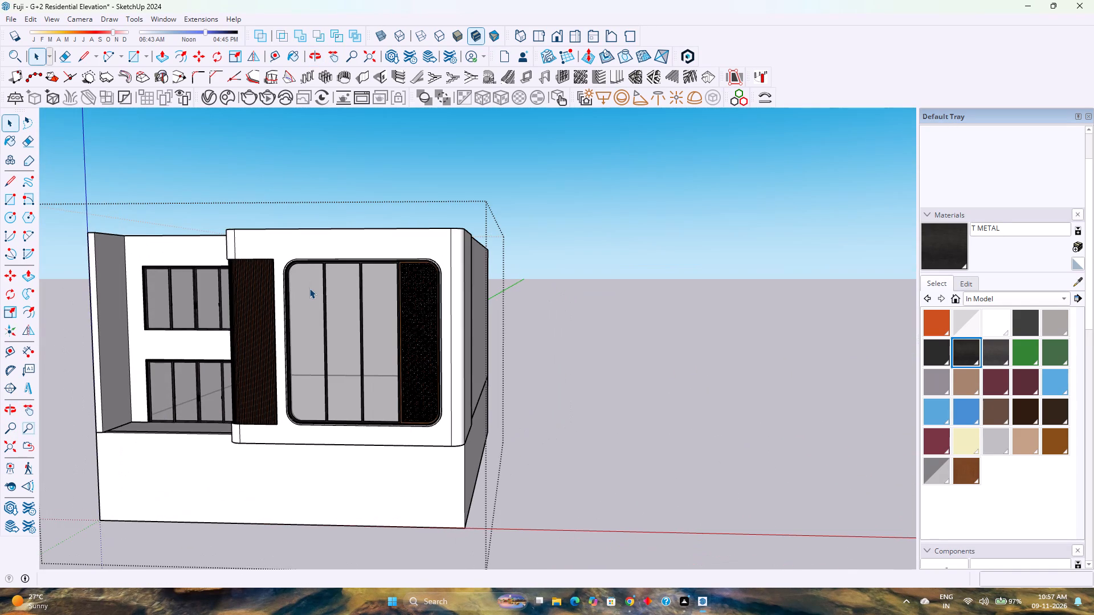
Save the residential elevation model.
key(ctrl+s)
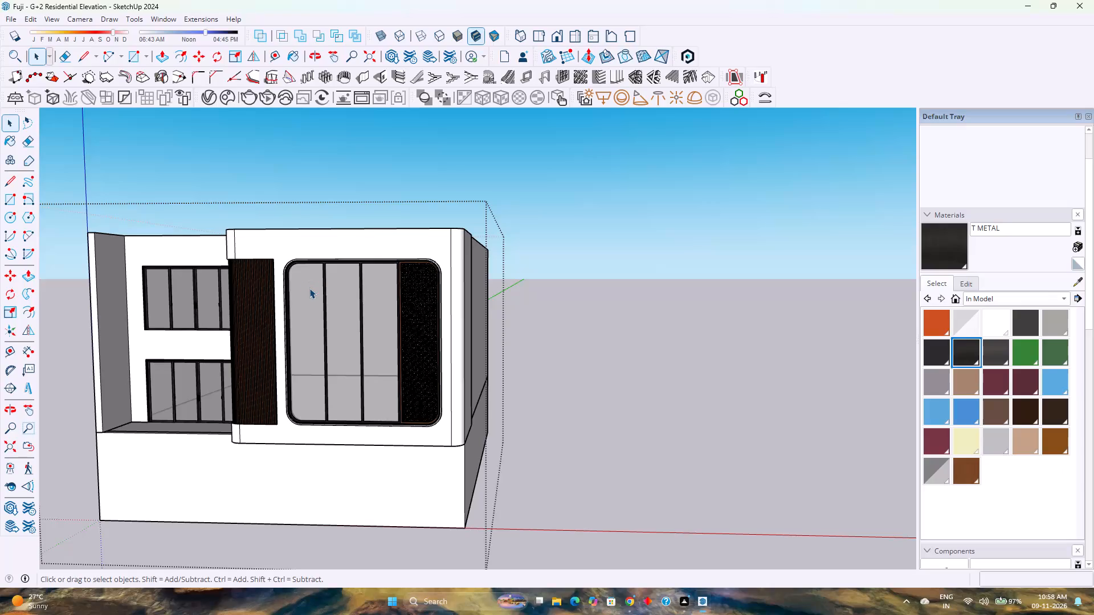
Examine the whole facade from the front, above and both sides, including the rounded window and its patterned screen.
scroll(301, 295, down, 3)
scroll(301, 293, up, 8)
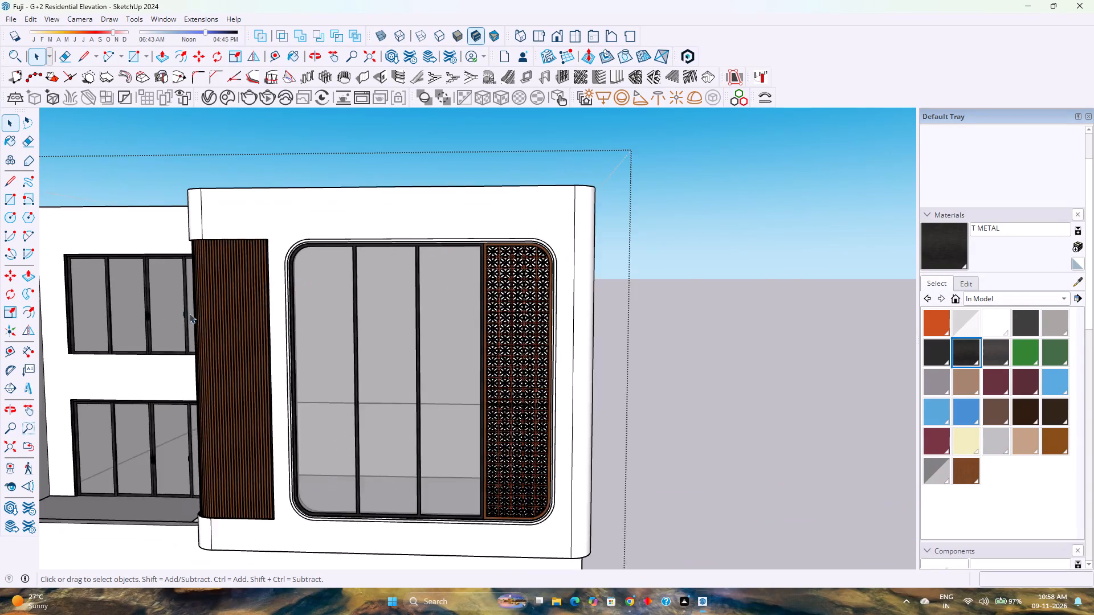
scroll(189, 313, up, 3)
scroll(172, 317, down, 9)
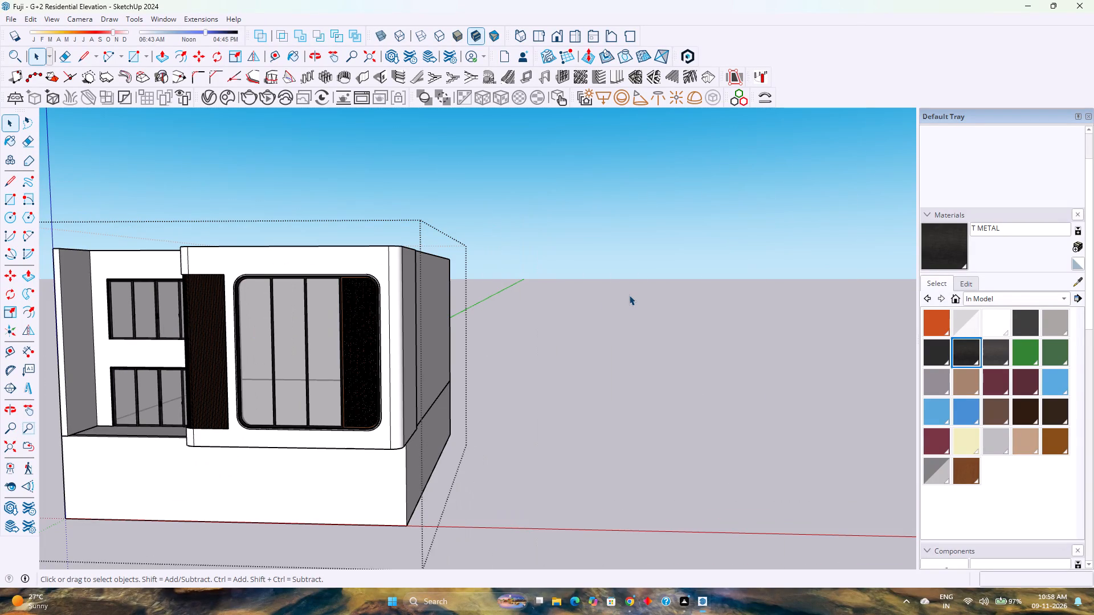
scroll(629, 295, down, 9)
scroll(423, 298, up, 8)
middle_drag(348, 344, 402, 366)
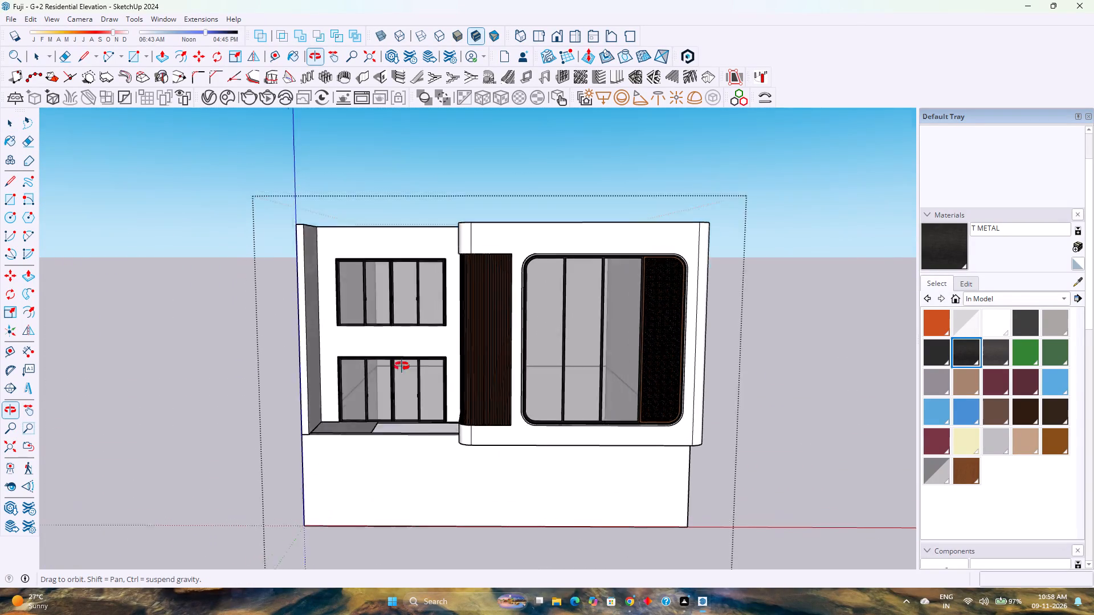
middle_drag(402, 366, 421, 469)
middle_click(421, 469)
scroll(418, 454, down, 3)
middle_drag(451, 485, 424, 368)
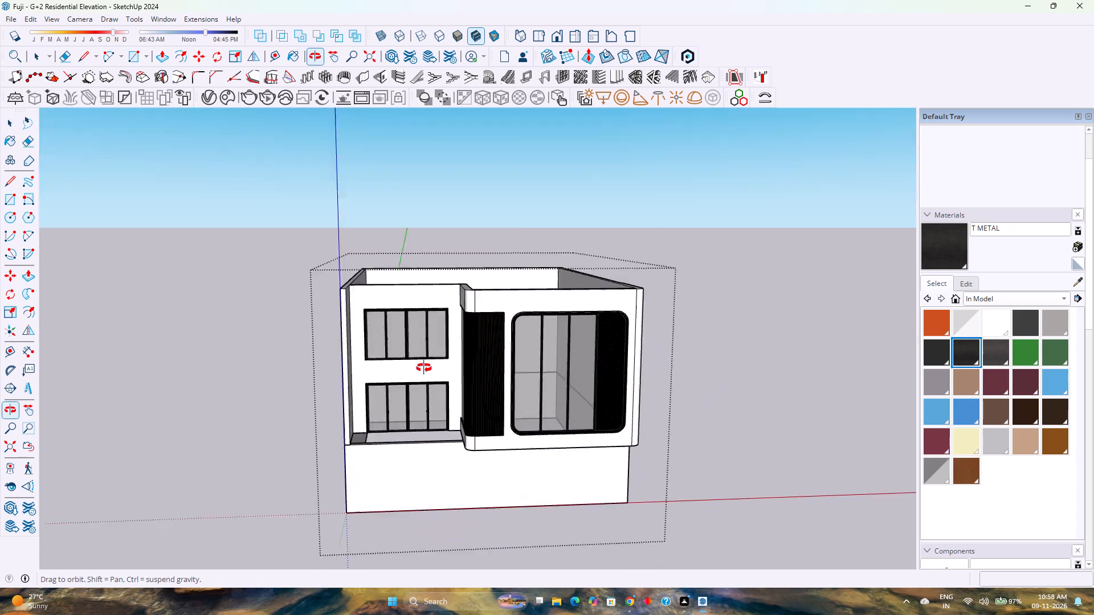
middle_drag(424, 368, 422, 353)
scroll(456, 347, up, 7)
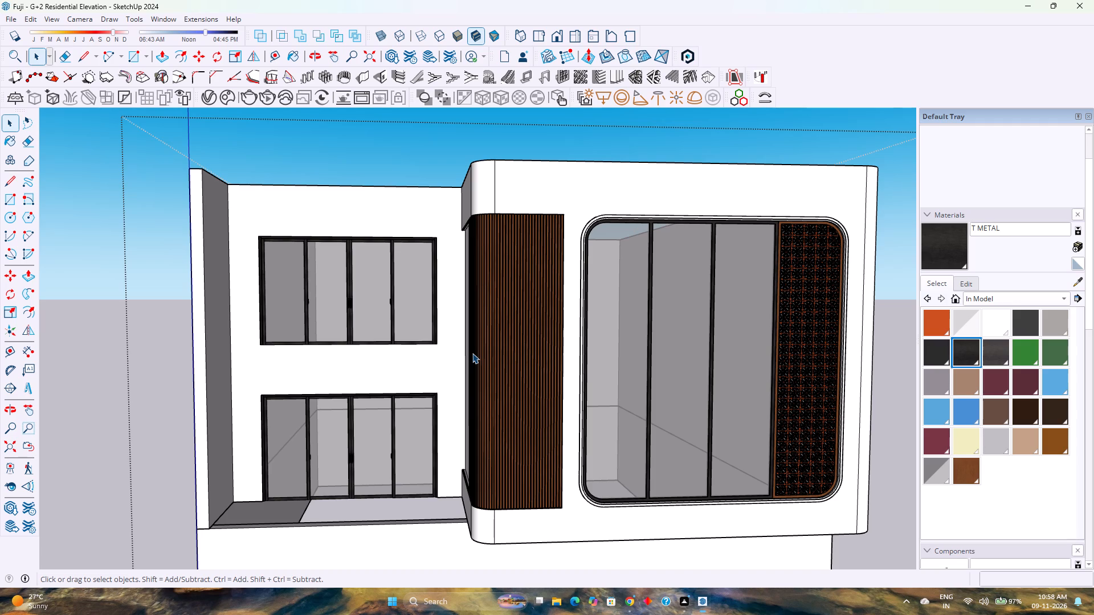
scroll(465, 249, down, 4)
scroll(465, 256, up, 8)
scroll(466, 266, down, 10)
scroll(198, 434, up, 4)
scroll(630, 424, up, 1)
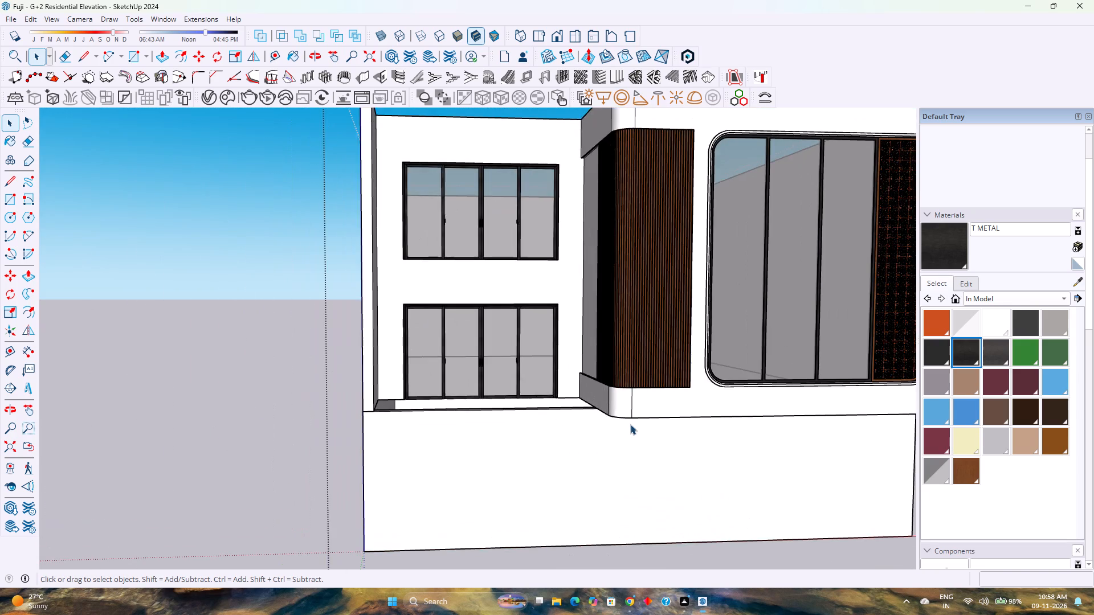
scroll(630, 424, up, 1)
scroll(630, 424, down, 9)
scroll(751, 355, up, 6)
middle_drag(745, 358, 649, 383)
scroll(649, 383, down, 2)
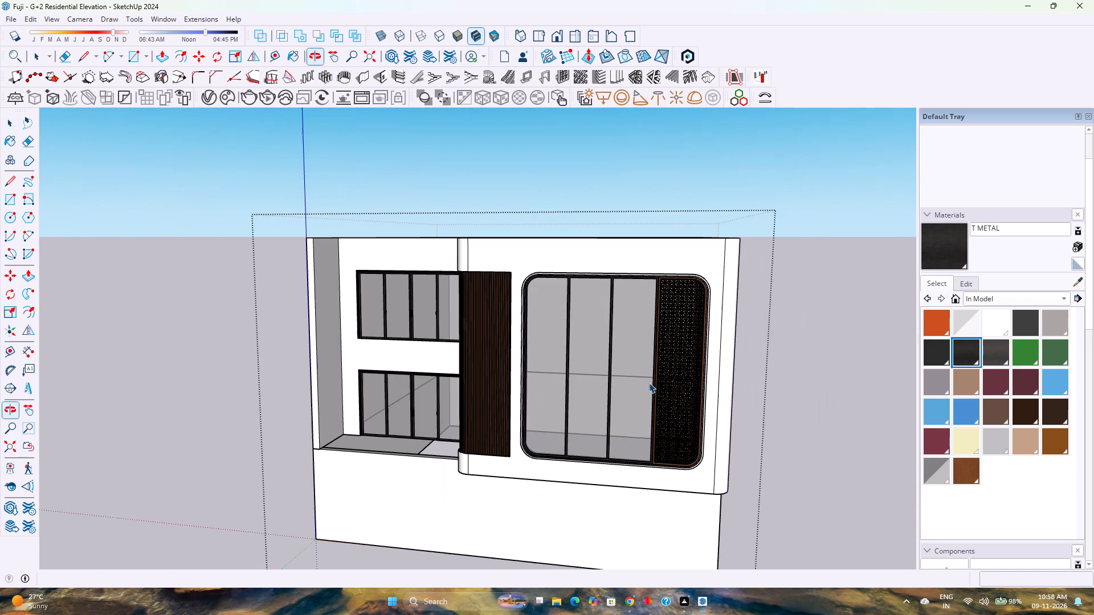
scroll(649, 383, down, 1)
scroll(677, 372, up, 7)
middle_drag(677, 372, 581, 334)
scroll(634, 363, up, 6)
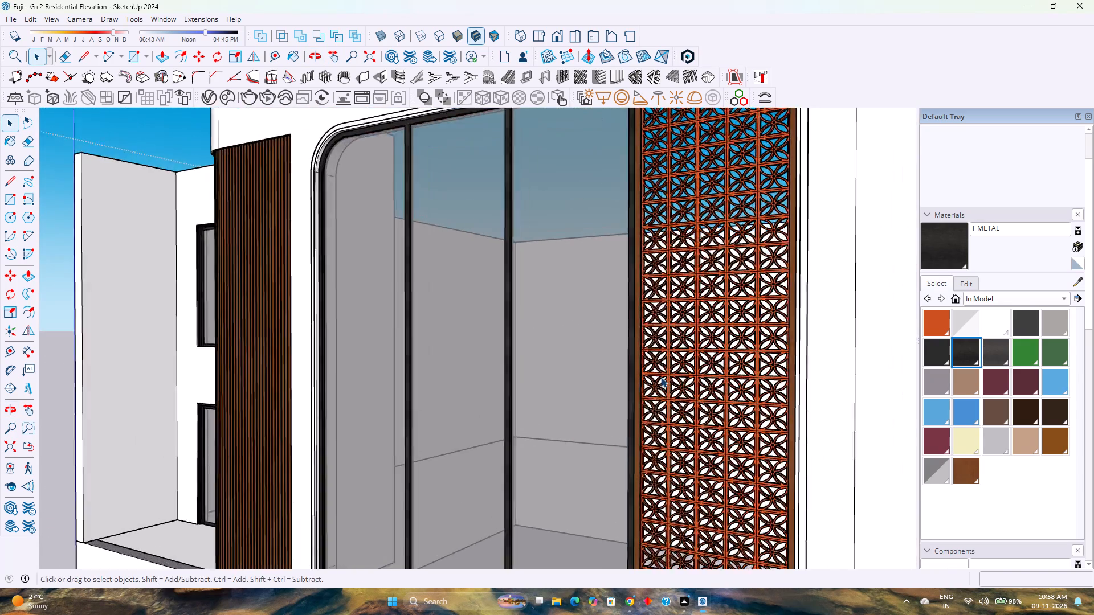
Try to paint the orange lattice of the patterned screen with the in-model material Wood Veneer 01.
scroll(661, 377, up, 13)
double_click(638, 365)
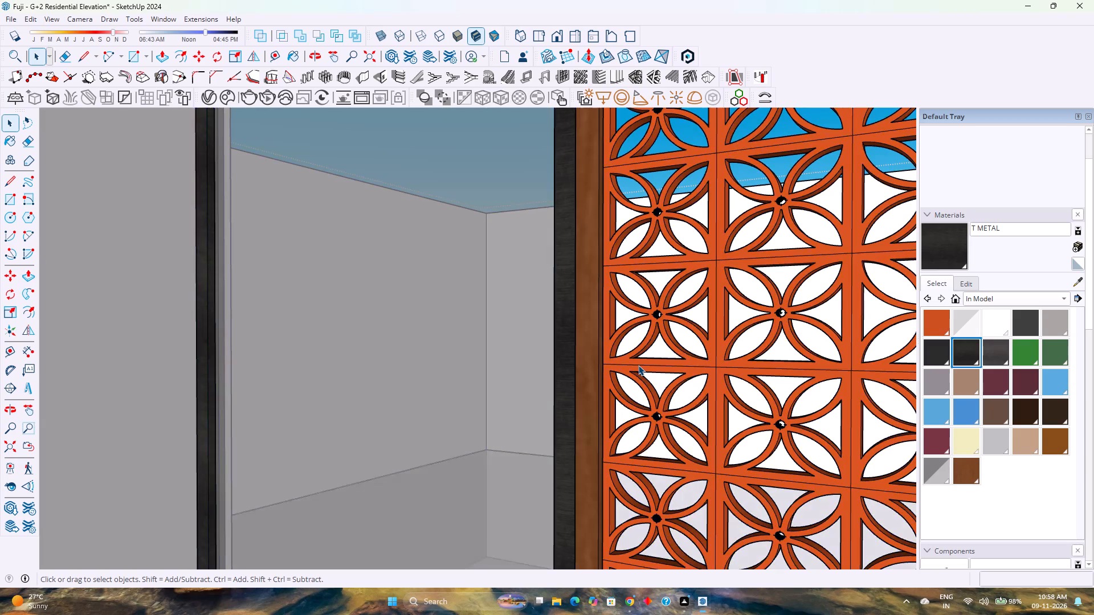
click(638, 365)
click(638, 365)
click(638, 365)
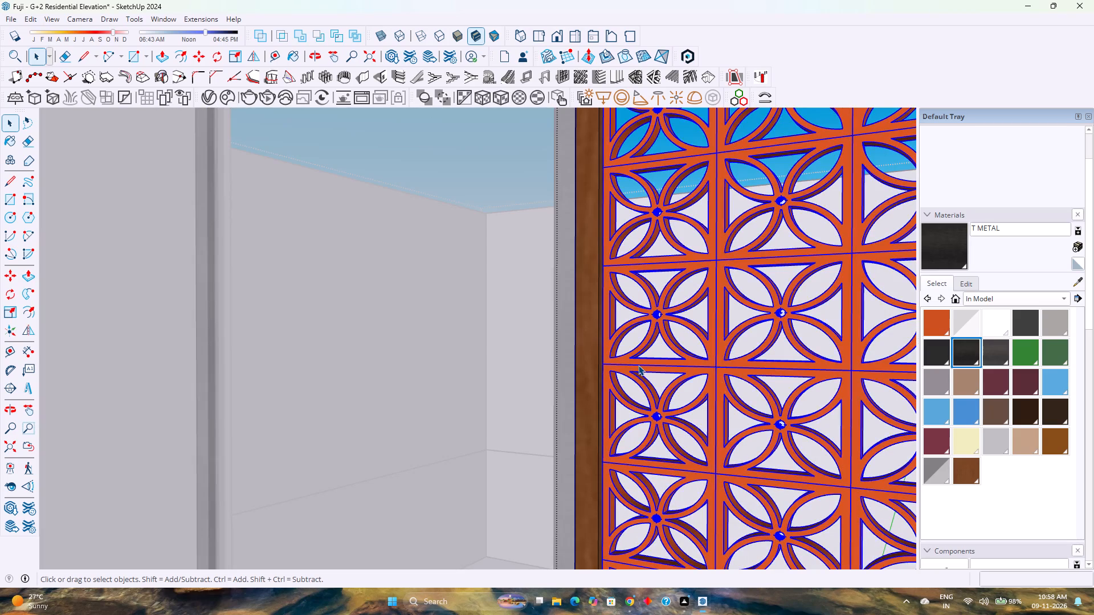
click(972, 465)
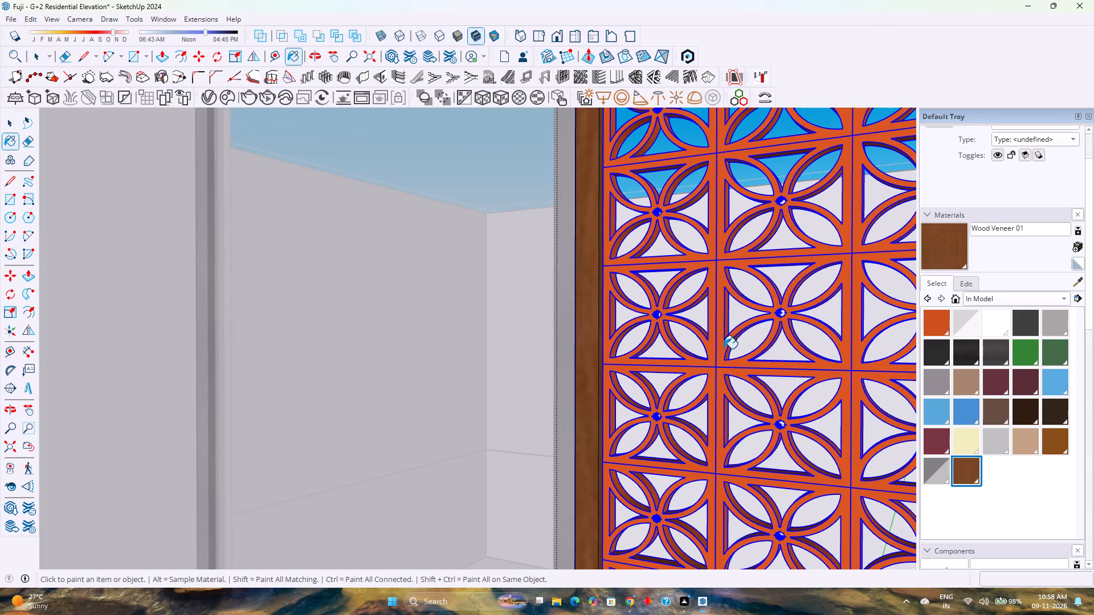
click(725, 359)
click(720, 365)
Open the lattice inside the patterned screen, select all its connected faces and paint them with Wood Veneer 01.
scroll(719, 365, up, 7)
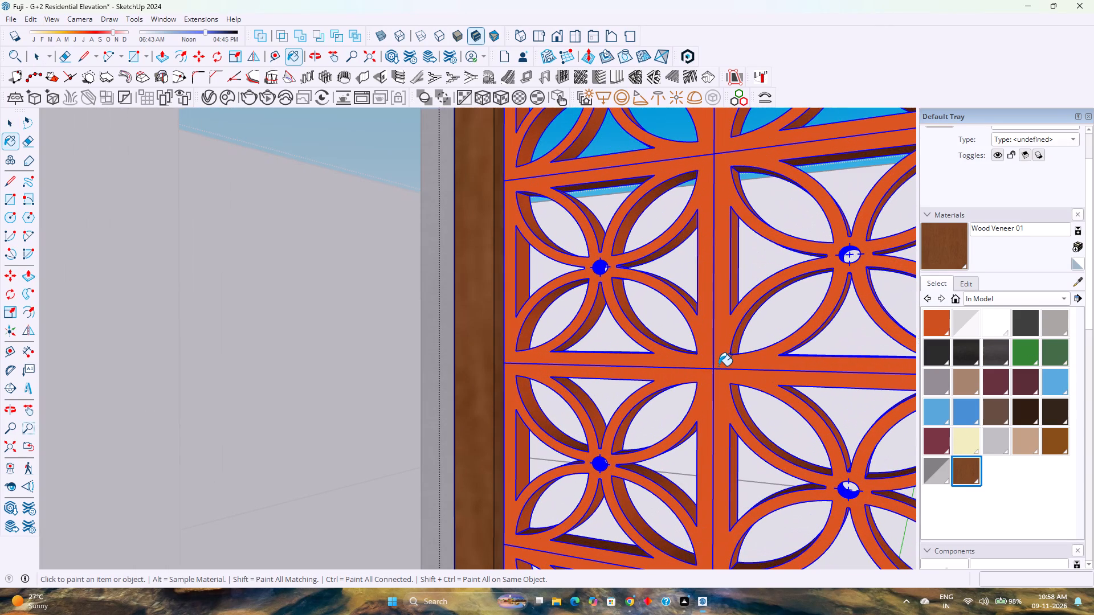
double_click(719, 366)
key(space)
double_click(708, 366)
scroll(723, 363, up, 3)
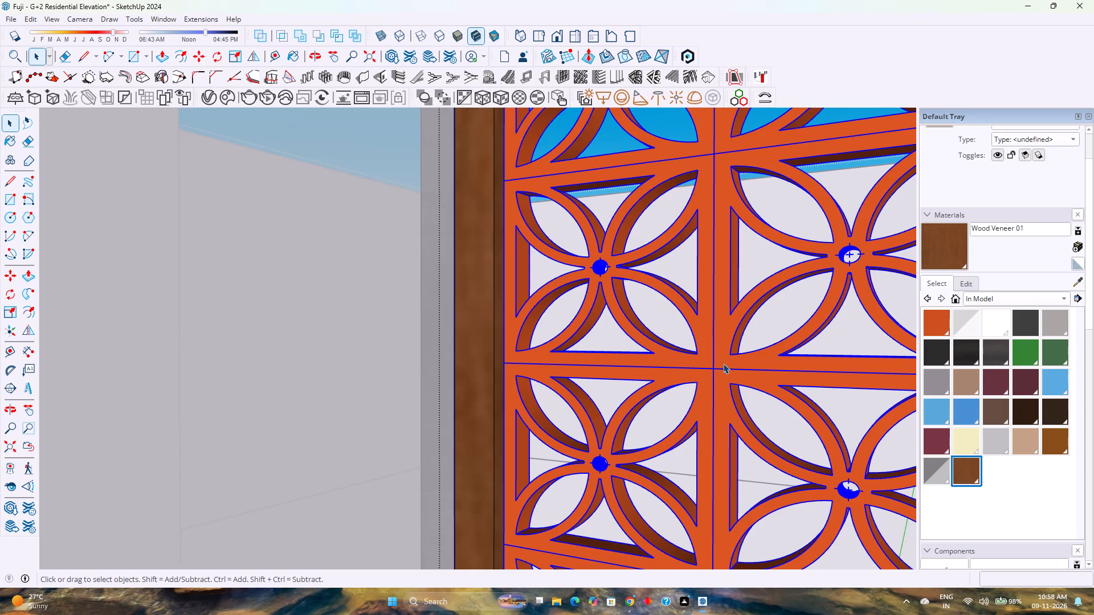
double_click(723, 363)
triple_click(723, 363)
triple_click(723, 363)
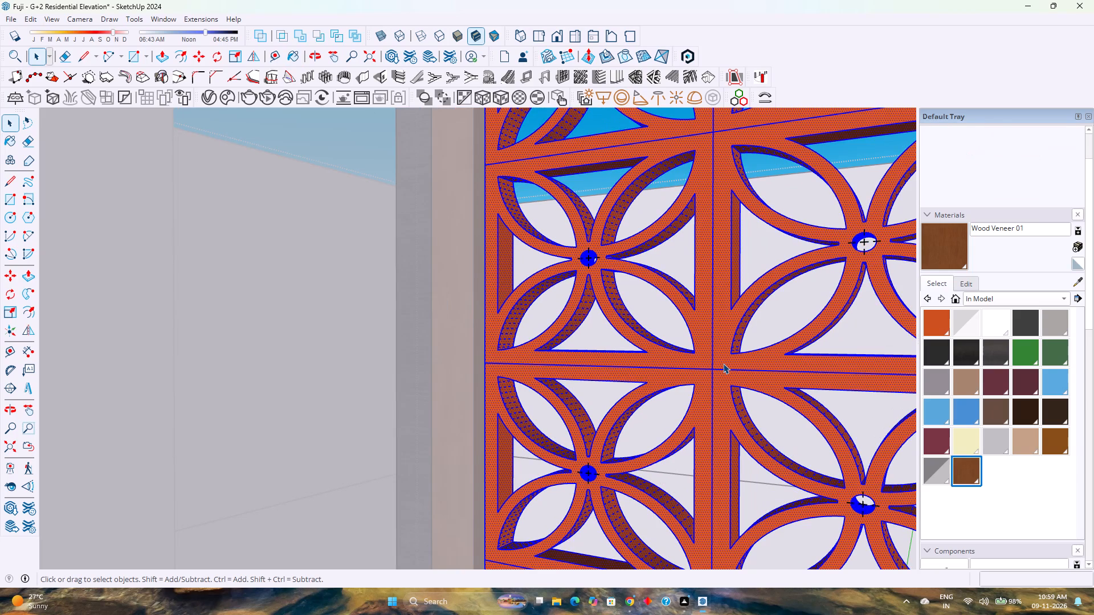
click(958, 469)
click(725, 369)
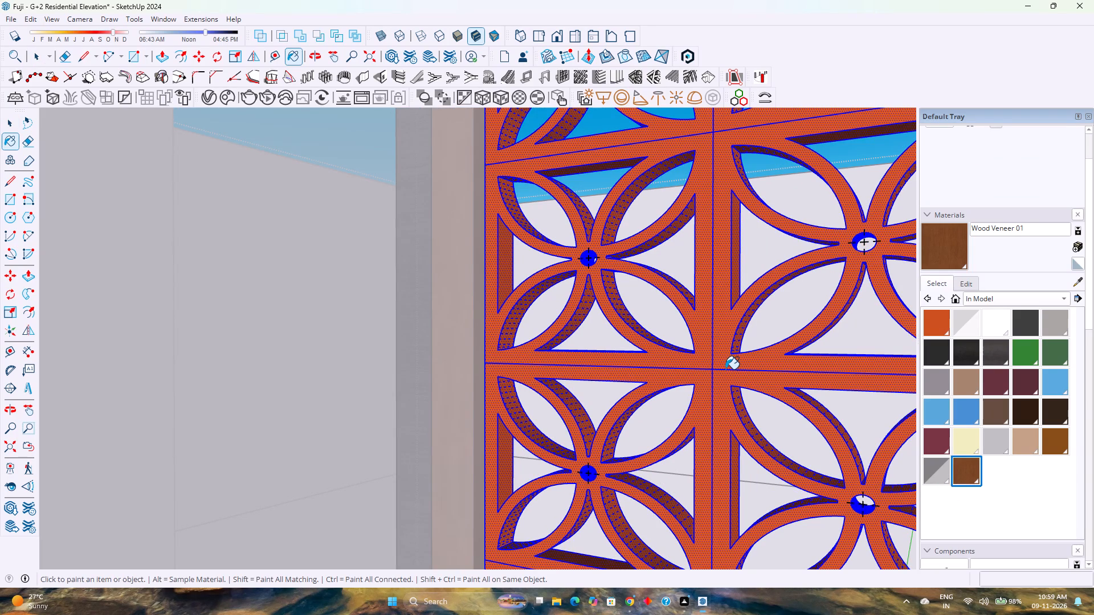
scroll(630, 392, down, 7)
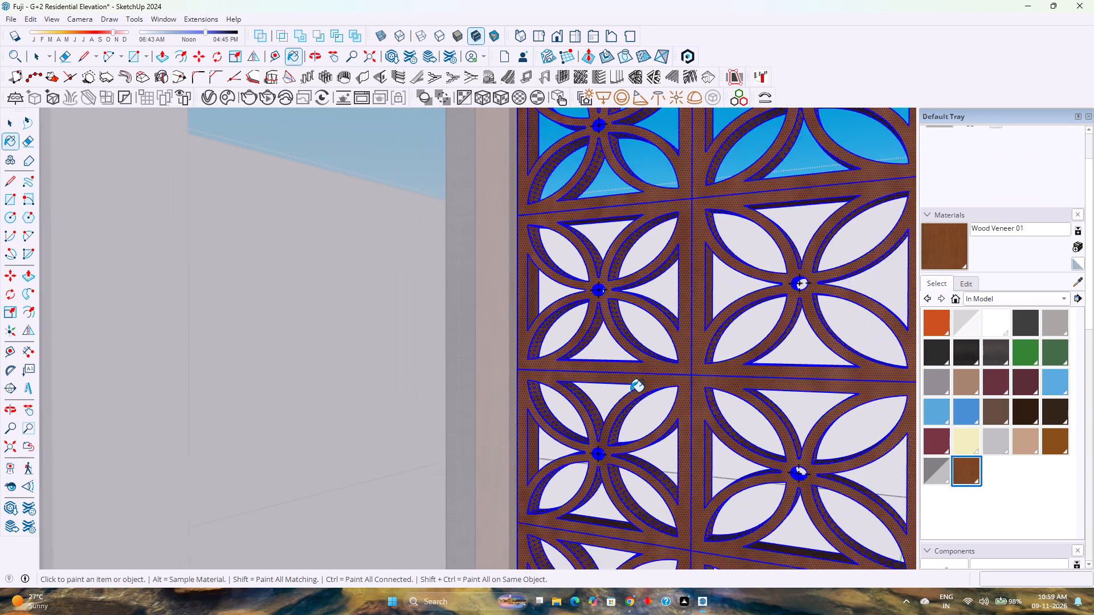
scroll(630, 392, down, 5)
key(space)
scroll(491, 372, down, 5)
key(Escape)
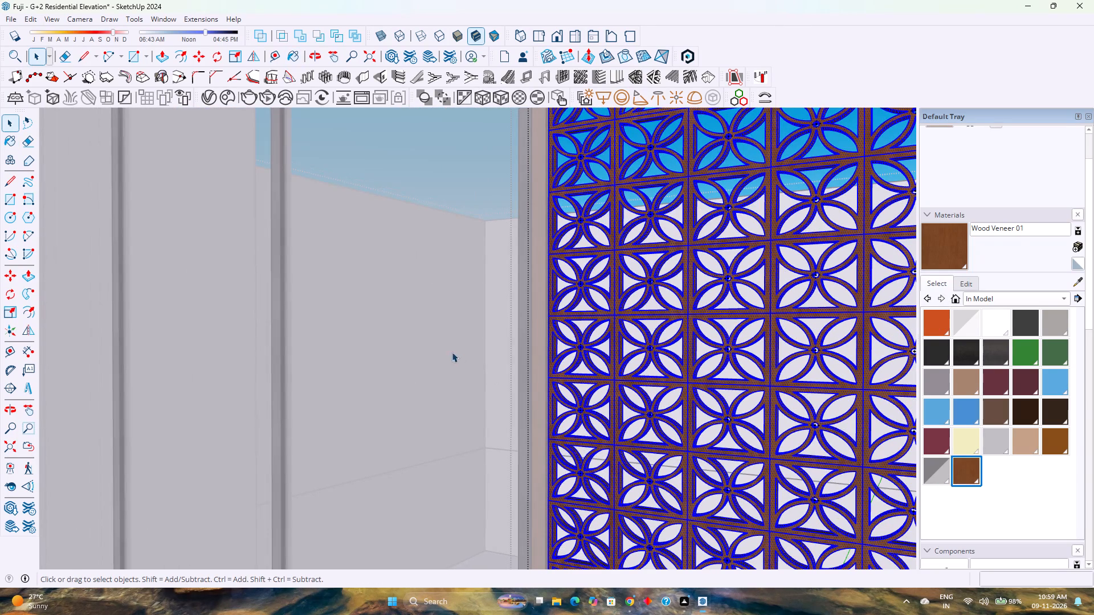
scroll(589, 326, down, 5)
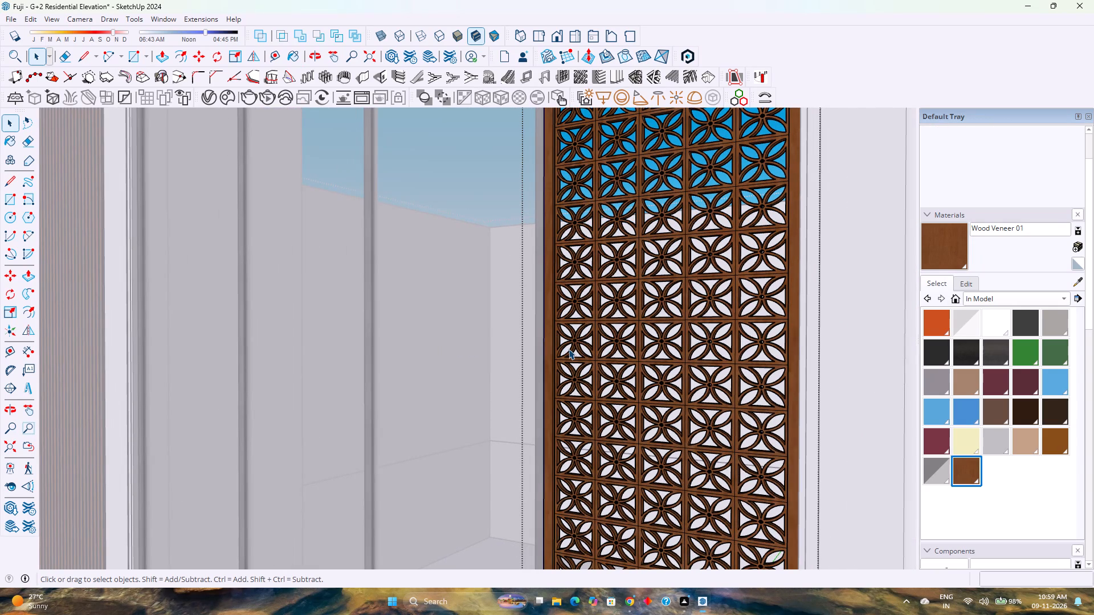
Paint the patterned screen's lattice group with Wood Cherry Original from the Wood material library.
click(975, 299)
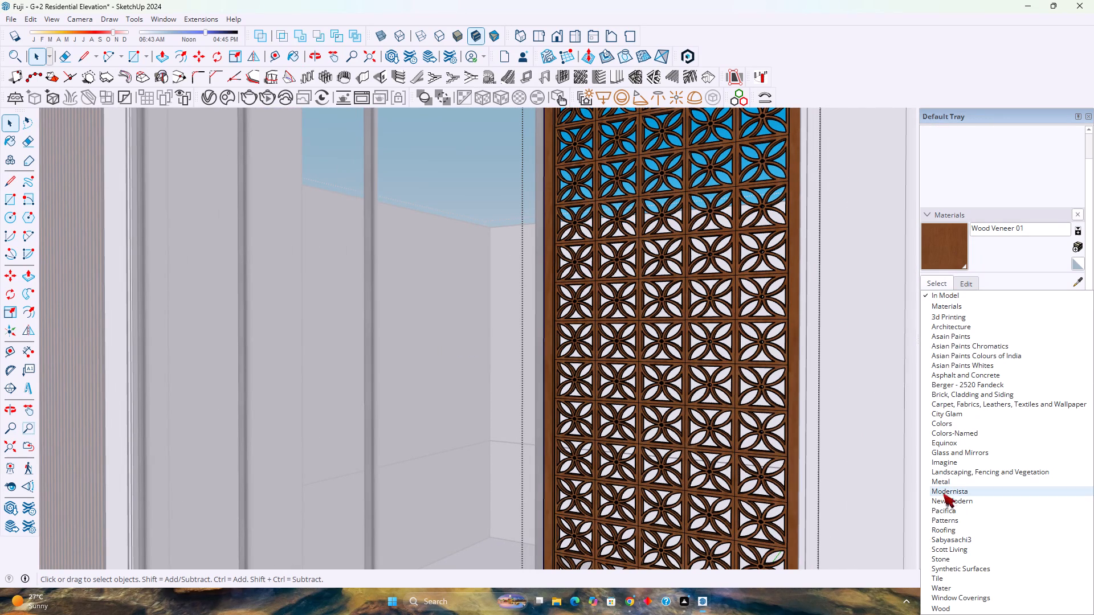
click(937, 612)
click(659, 365)
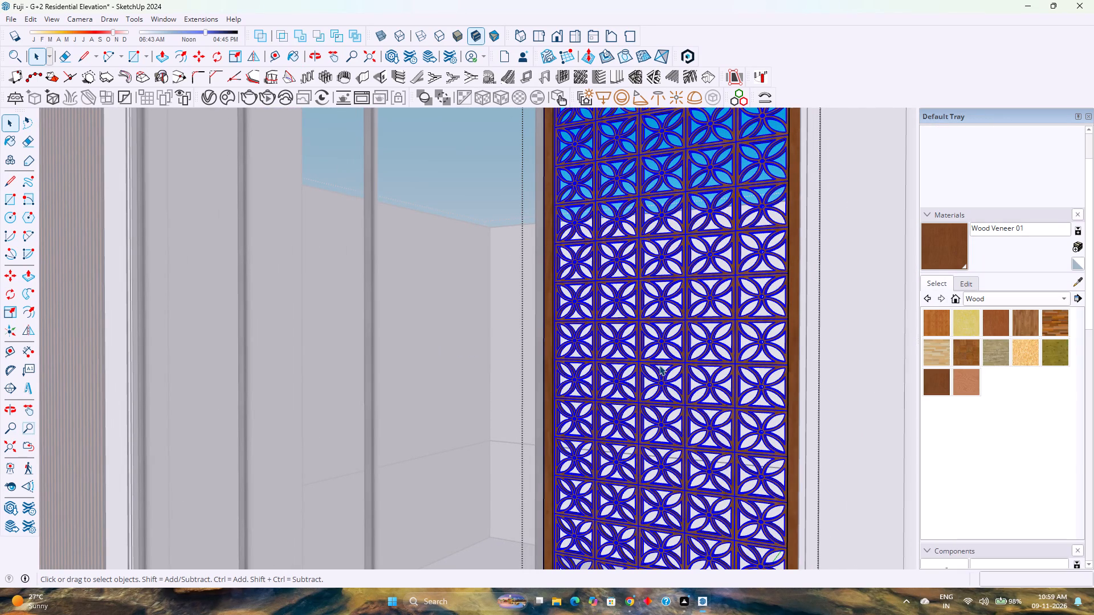
click(996, 327)
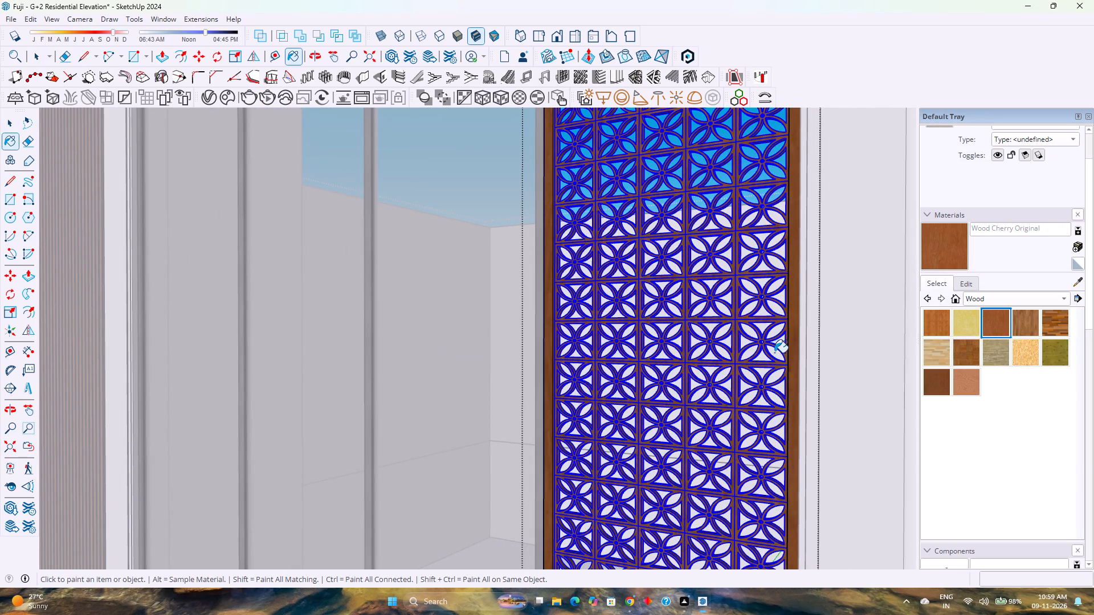
click(781, 362)
Open the lattice inside the patterned screen, paint all its connected faces with Wood Cherry Original and close the group.
scroll(781, 362, up, 13)
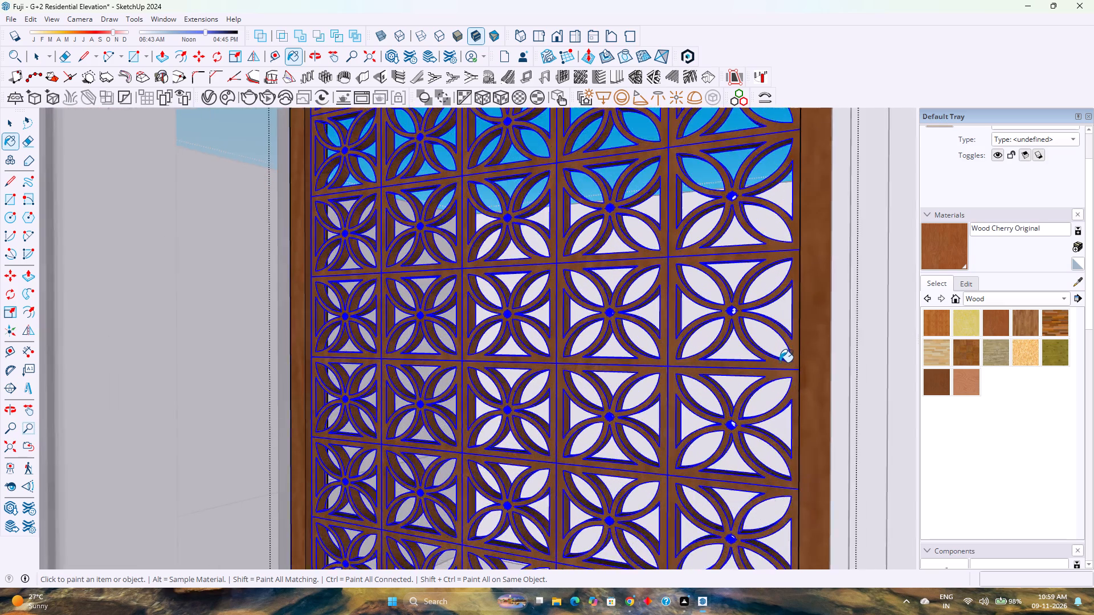
scroll(779, 362, up, 10)
double_click(777, 364)
key(space)
double_click(777, 364)
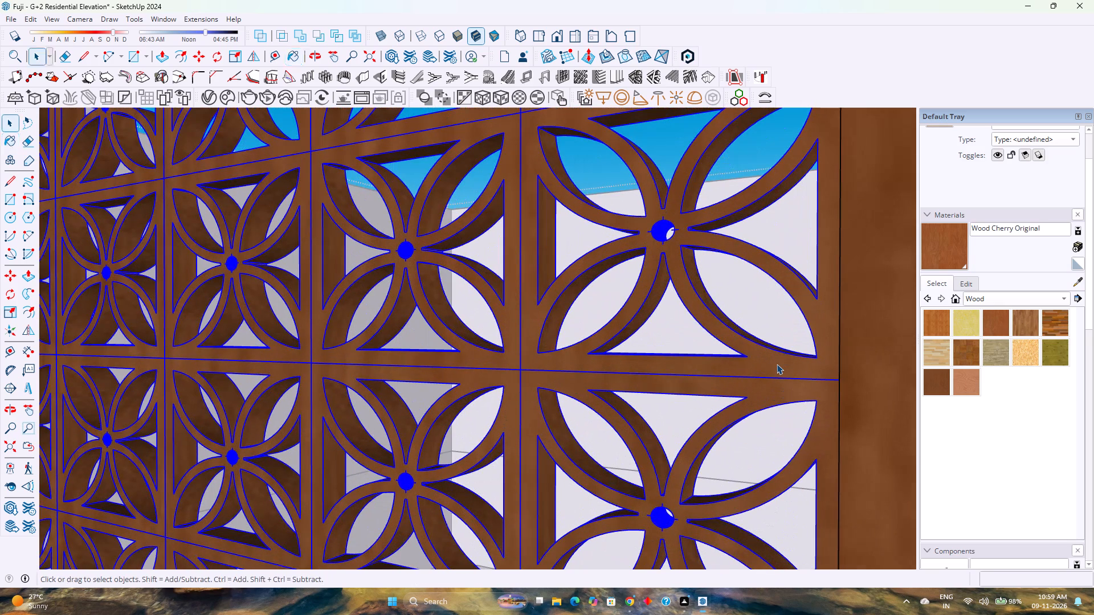
scroll(777, 364, up, 4)
click(777, 364)
triple_click(777, 364)
triple_click(777, 364)
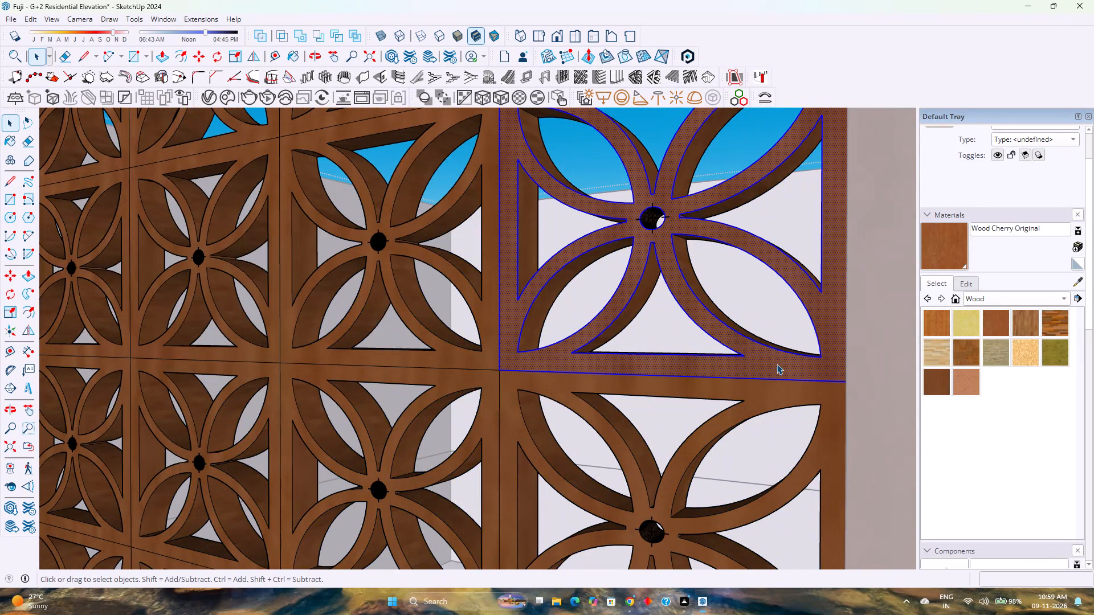
click(941, 256)
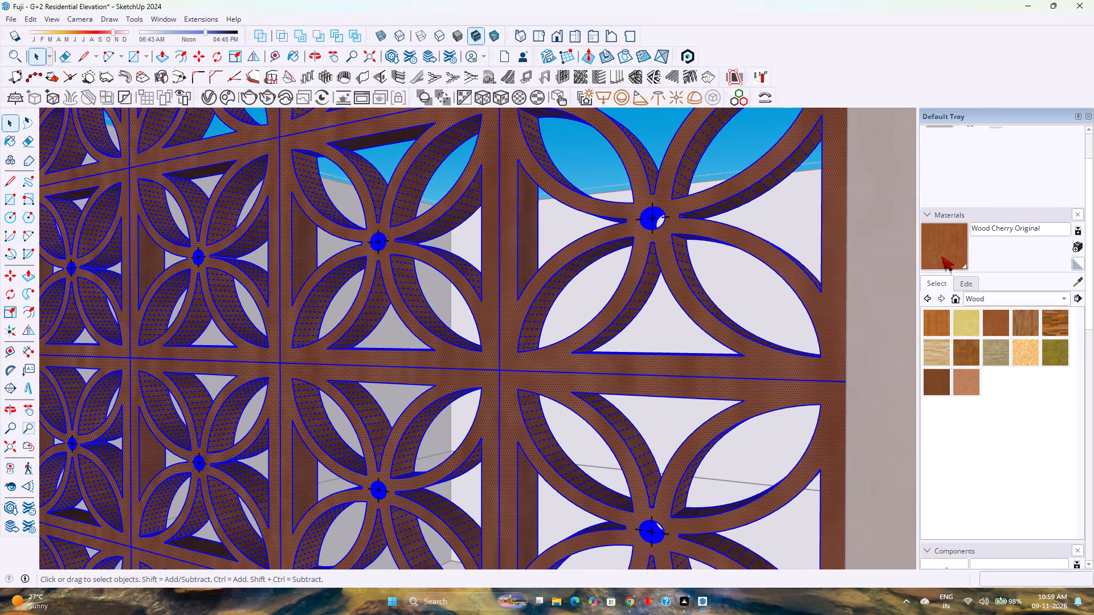
click(802, 370)
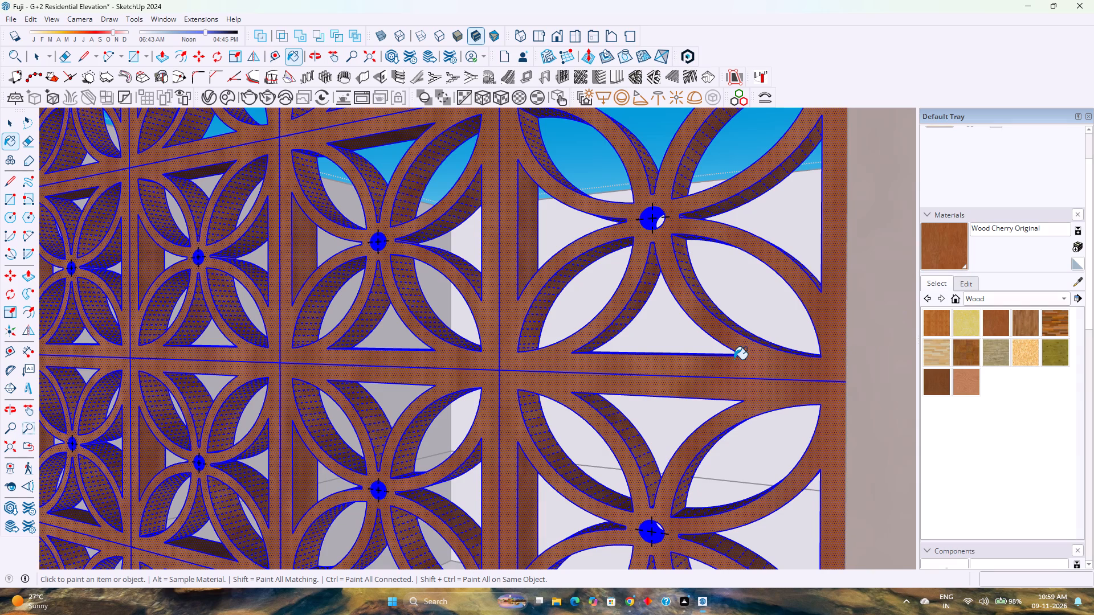
scroll(729, 362, down, 11)
key(space)
scroll(729, 362, down, 5)
key(Escape)
scroll(606, 380, down, 3)
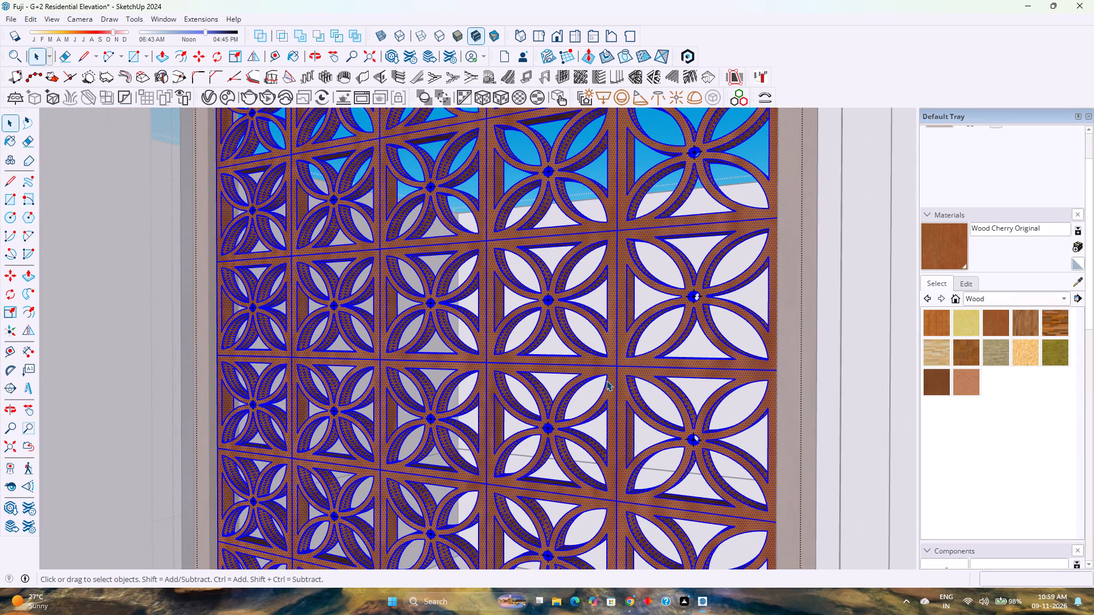
scroll(606, 380, down, 20)
key(Escape)
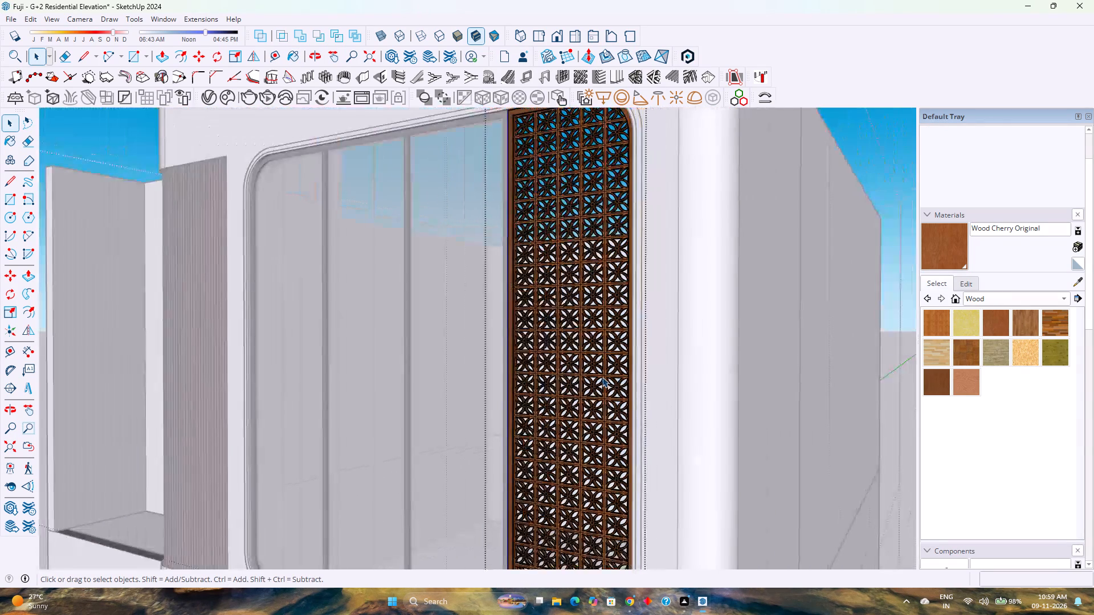
Edit the in-model material Wood Veneer 01 and set its lightness to 25.
scroll(602, 377, down, 5)
scroll(556, 400, up, 9)
middle_drag(556, 400, 636, 433)
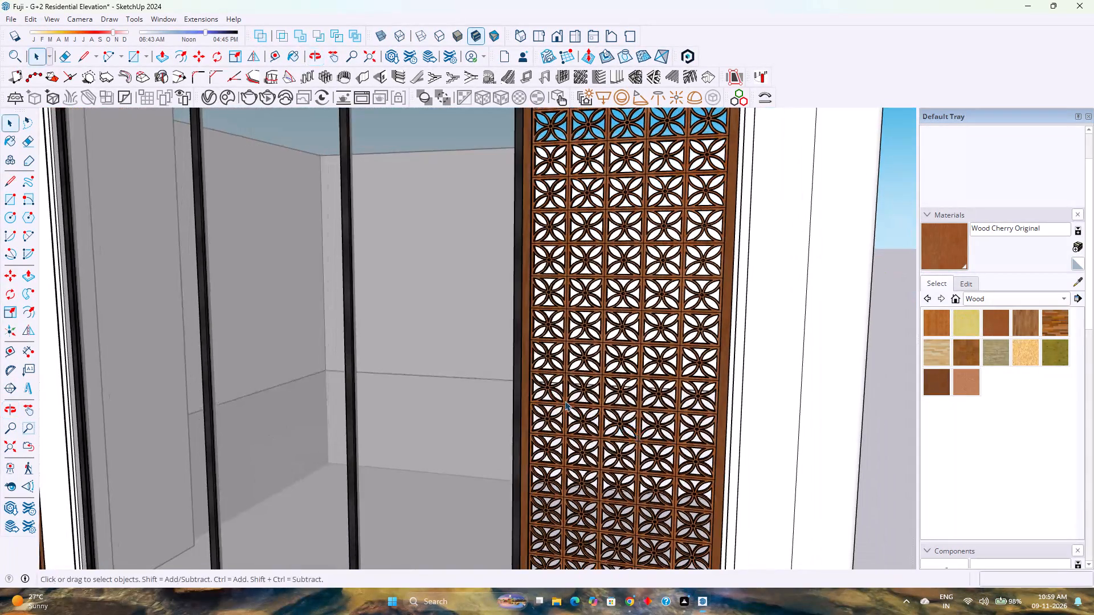
scroll(556, 396, up, 11)
scroll(497, 386, down, 4)
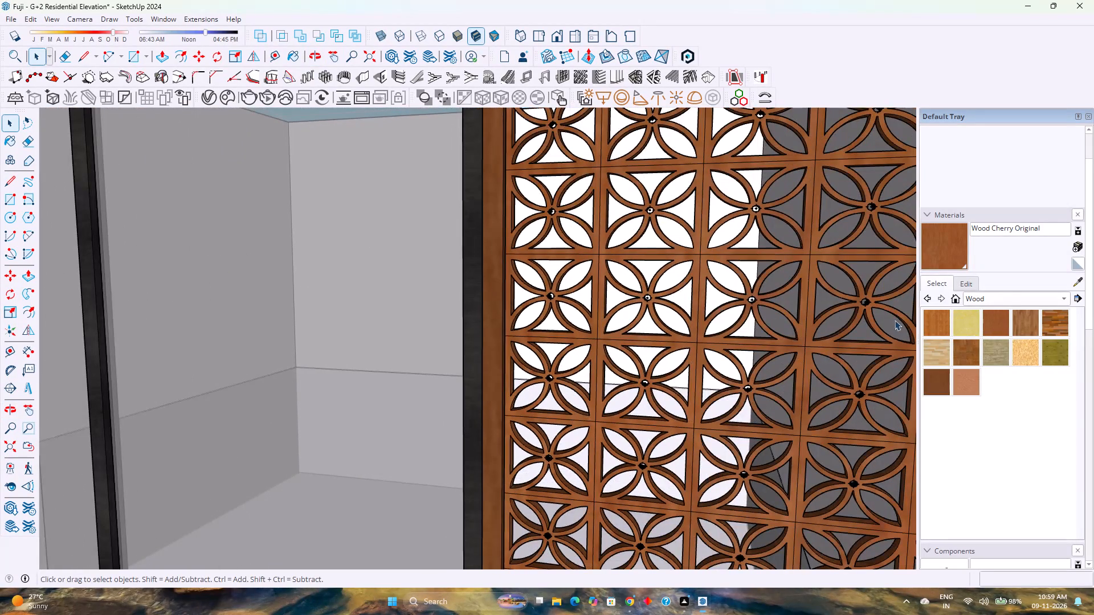
click(968, 282)
click(938, 284)
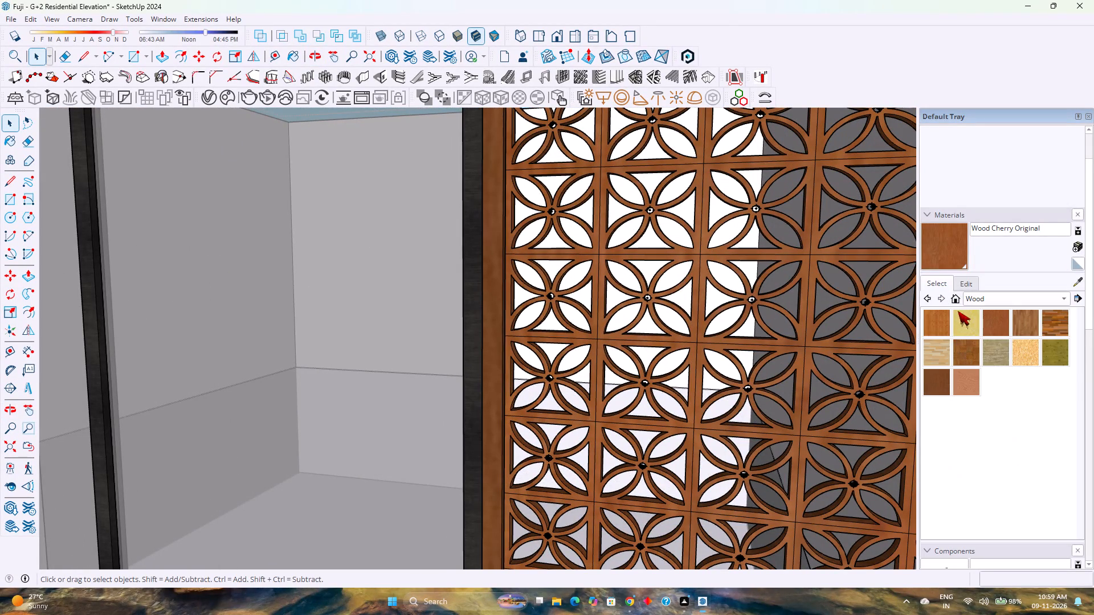
click(972, 297)
click(964, 7)
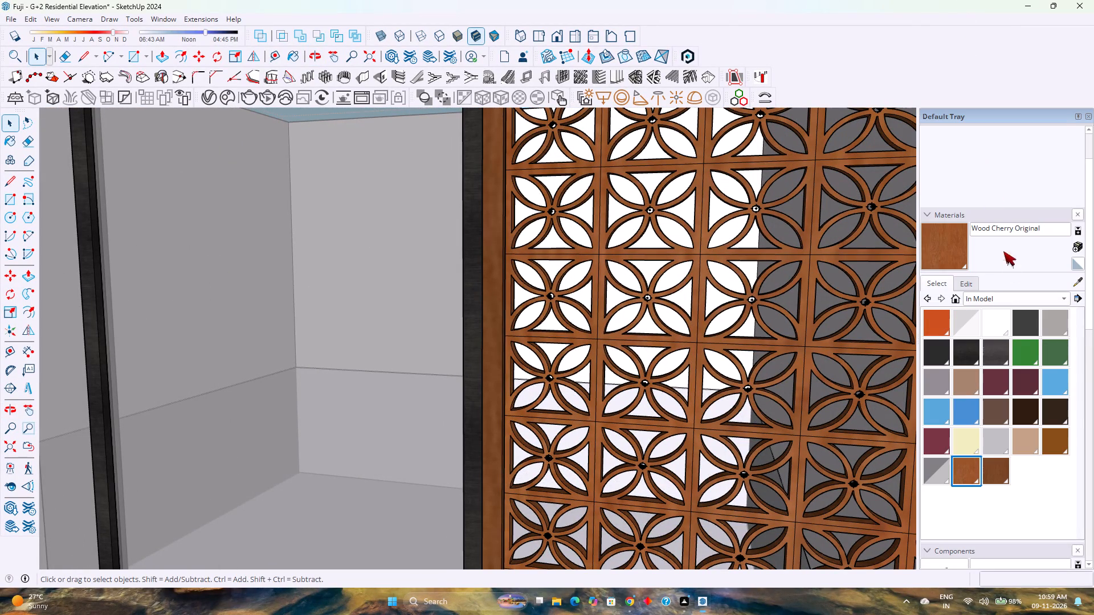
click(997, 473)
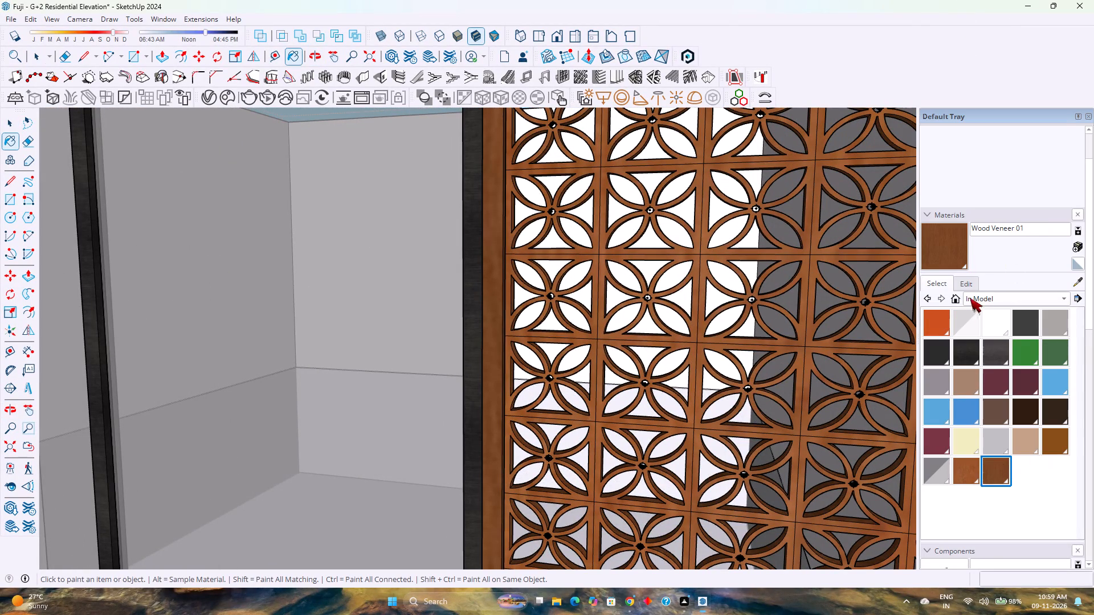
click(957, 280)
scroll(965, 387, down, 2)
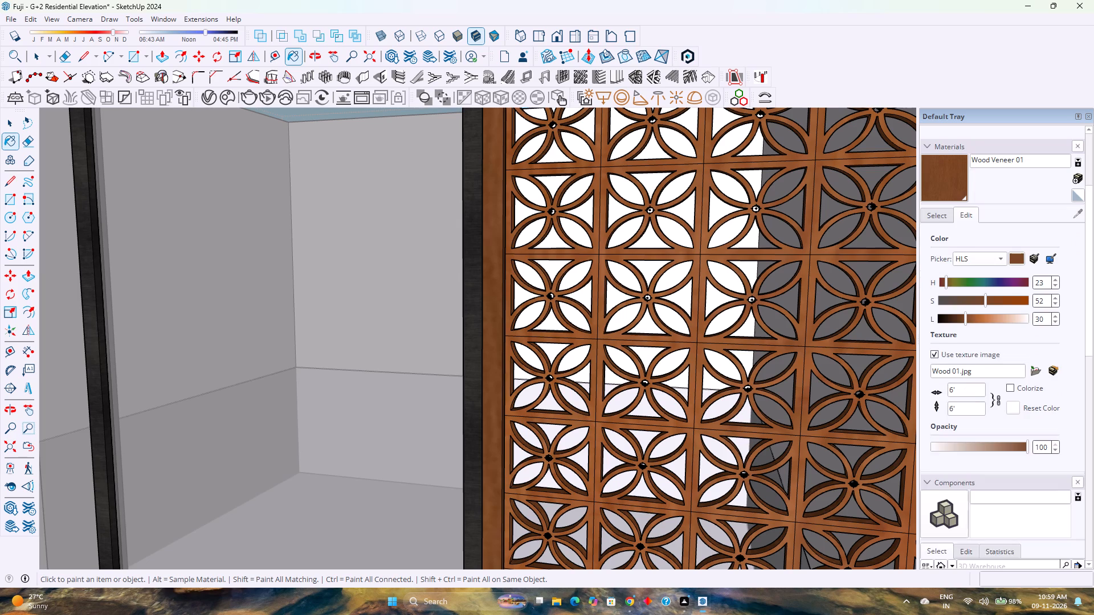
scroll(962, 385, up, 1)
click(963, 352)
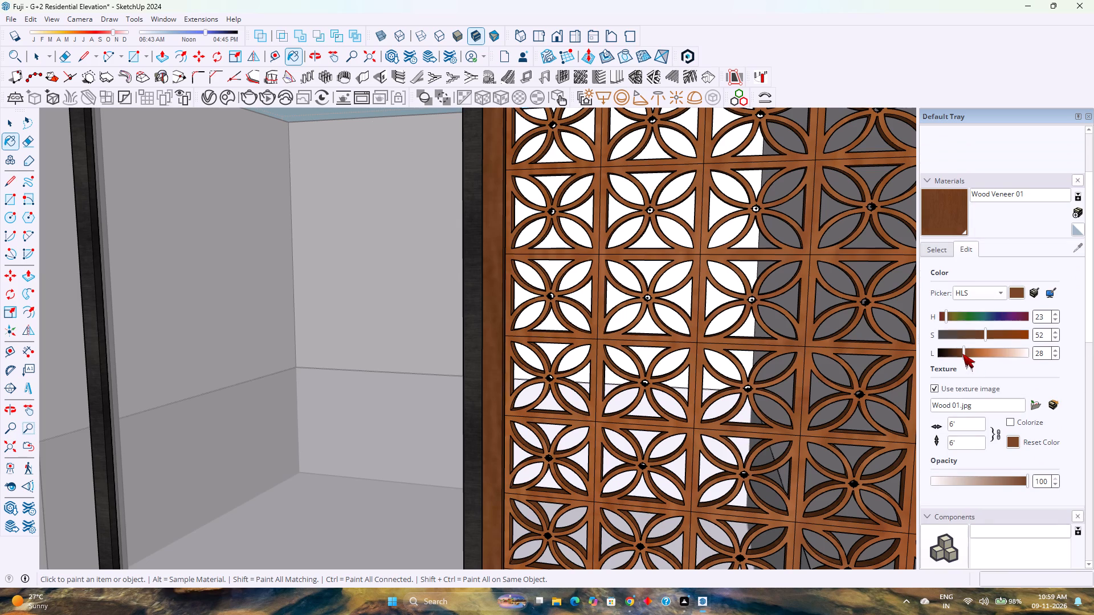
scroll(970, 351, up, 1)
scroll(970, 351, down, 2)
Set the saturation of Wood Veneer 01 to 46, keep its lightness at 25 and return to selecting.
scroll(991, 331, up, 15)
scroll(991, 331, down, 4)
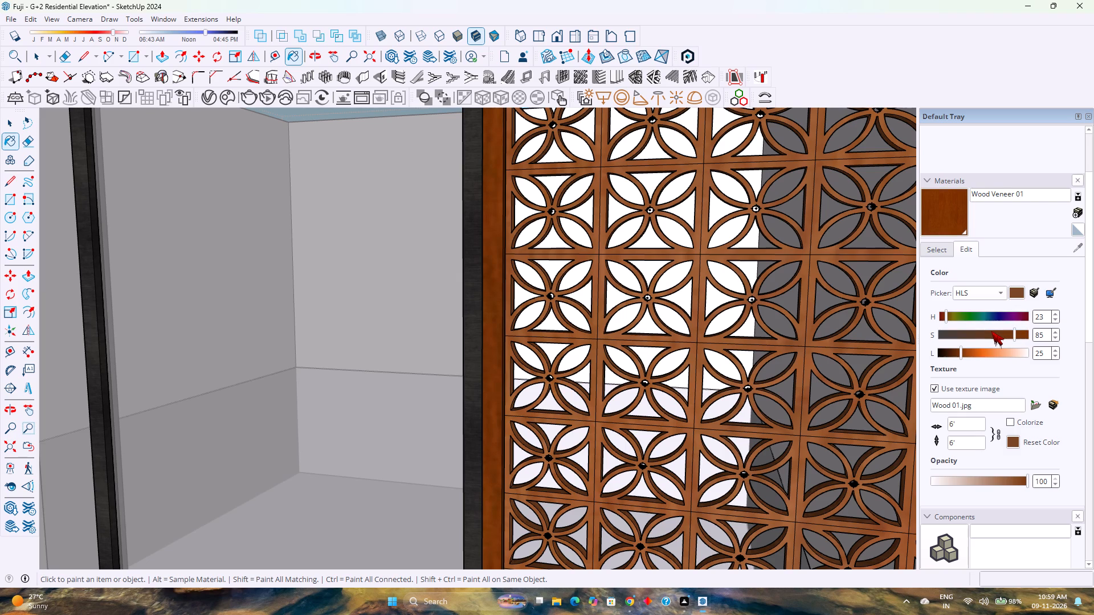
scroll(991, 331, down, 13)
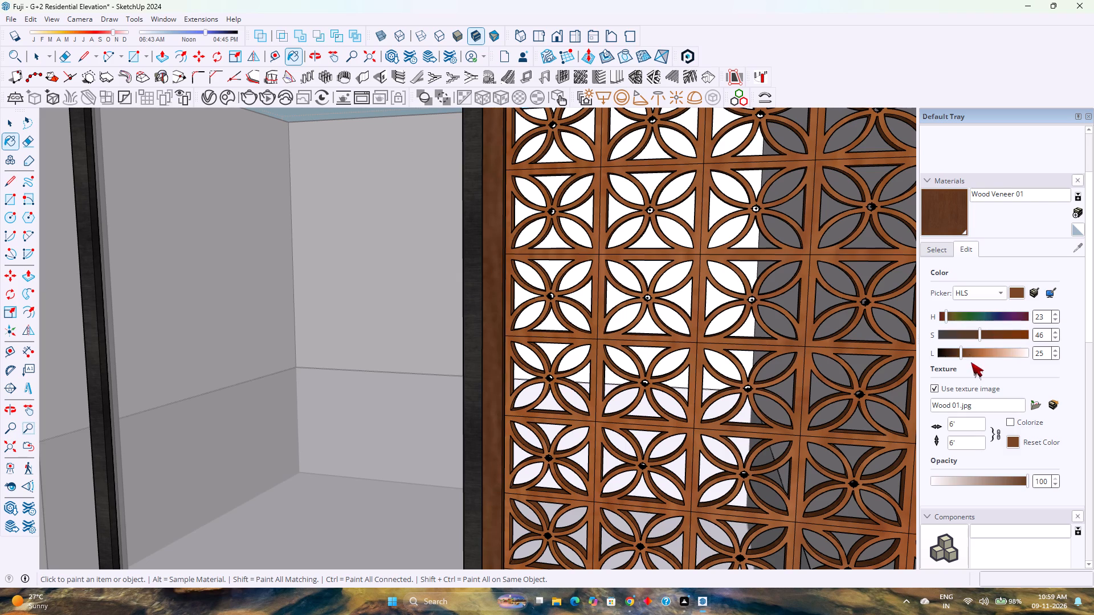
scroll(964, 349, up, 2)
scroll(964, 349, down, 1)
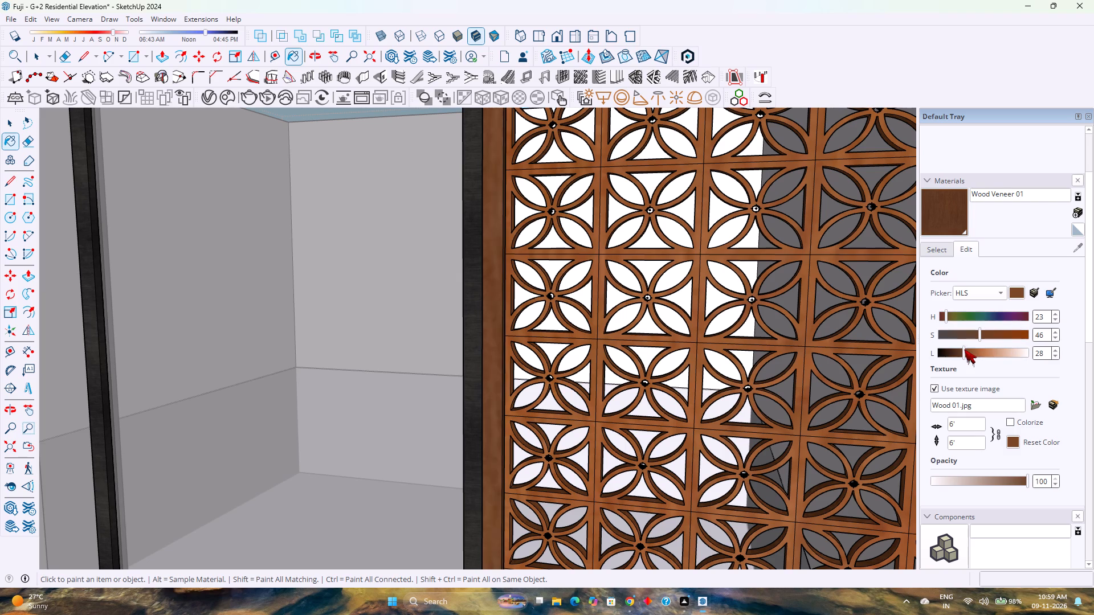
scroll(964, 349, down, 2)
scroll(964, 349, up, 3)
scroll(964, 349, down, 3)
scroll(964, 349, up, 1)
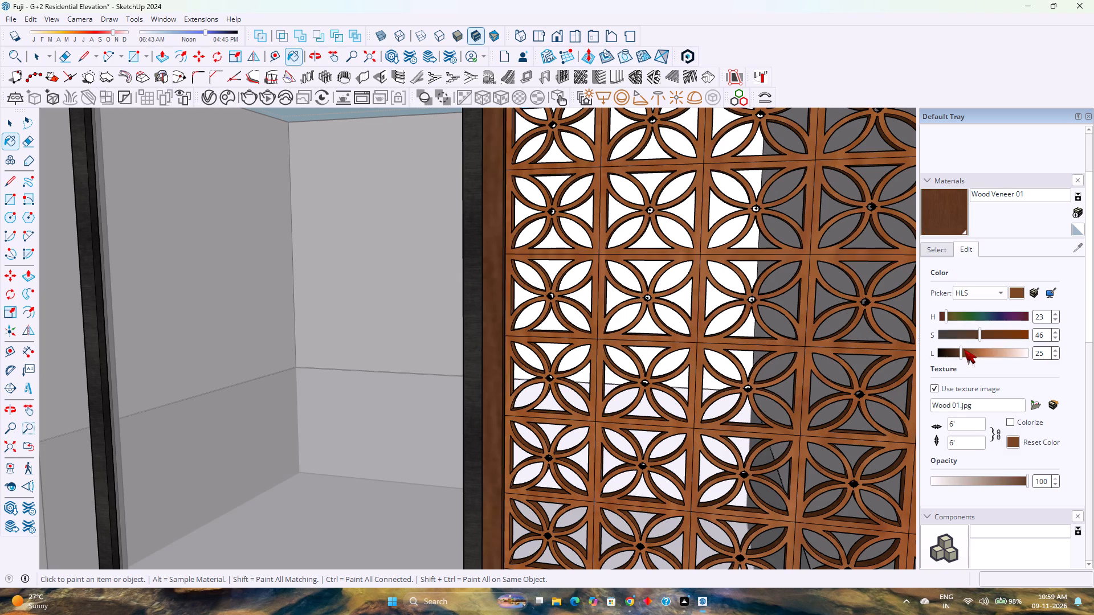
key(space)
click(500, 371)
key(space)
scroll(500, 371, down, 15)
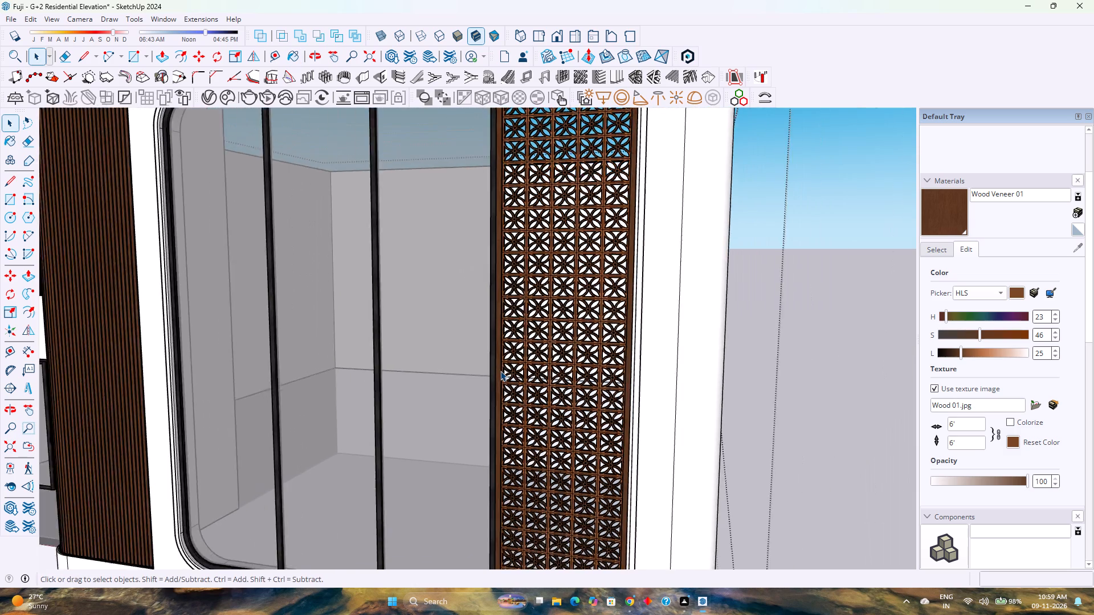
Examine the whole facade from several angles to judge the wood tones of the fluted cladding and patterned screen together.
scroll(500, 371, down, 8)
middle_drag(468, 395, 655, 382)
middle_click(655, 382)
scroll(655, 382, up, 3)
scroll(655, 382, down, 5)
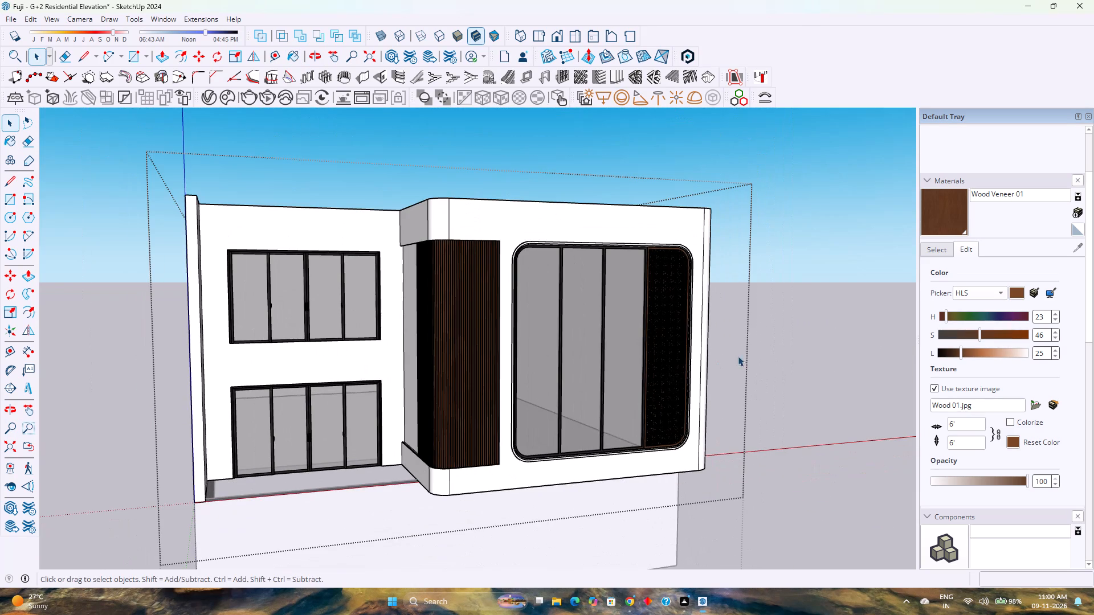
scroll(475, 340, up, 5)
scroll(475, 340, down, 5)
scroll(475, 340, up, 5)
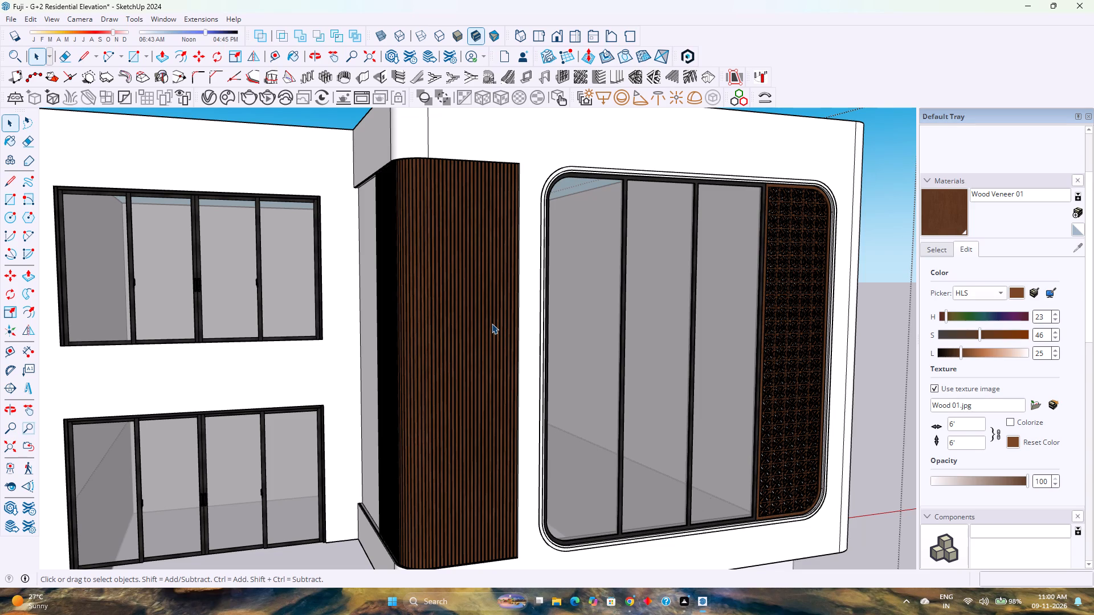
scroll(492, 323, down, 3)
scroll(492, 323, up, 4)
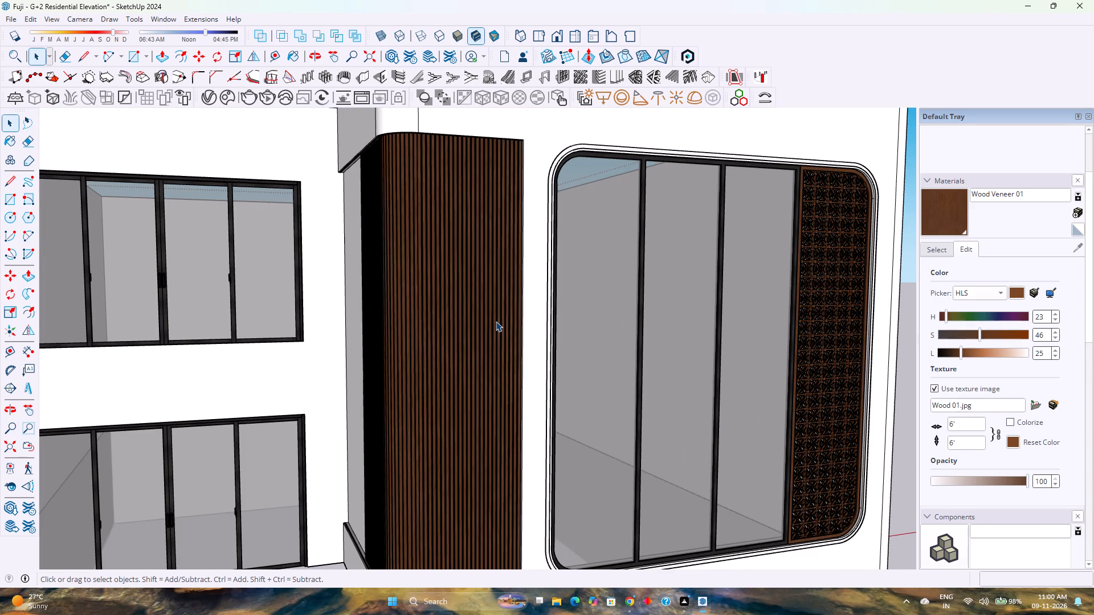
scroll(496, 321, down, 4)
scroll(496, 324, up, 1)
scroll(496, 324, down, 3)
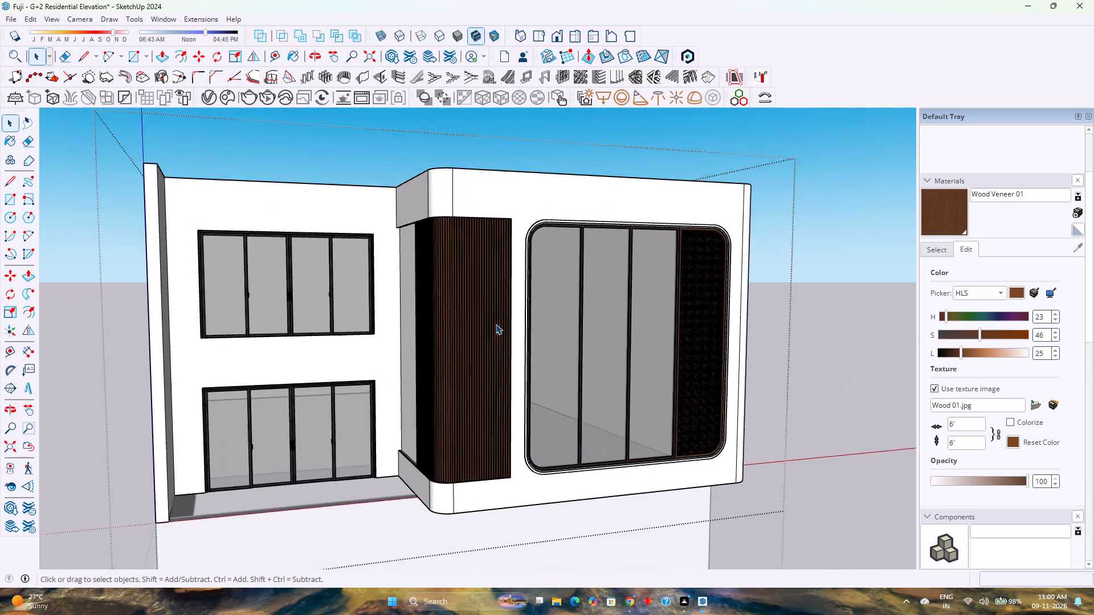
scroll(496, 324, down, 1)
scroll(500, 314, up, 4)
scroll(500, 314, down, 3)
scroll(498, 314, up, 1)
scroll(498, 314, down, 3)
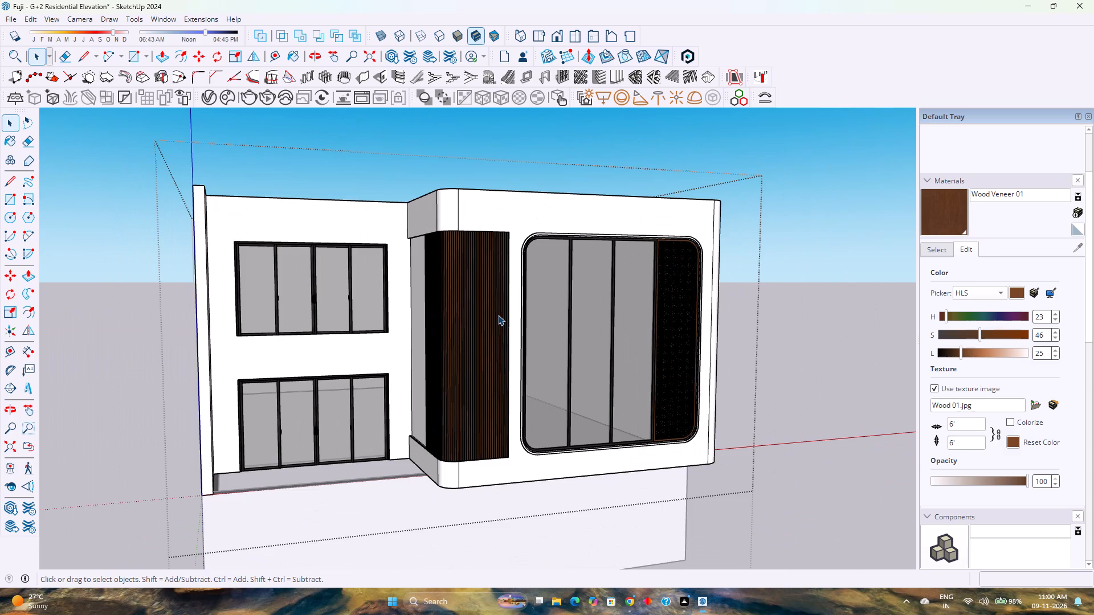
middle_drag(498, 315, 452, 343)
scroll(452, 343, down, 4)
scroll(450, 343, up, 5)
scroll(450, 343, down, 5)
scroll(450, 343, up, 3)
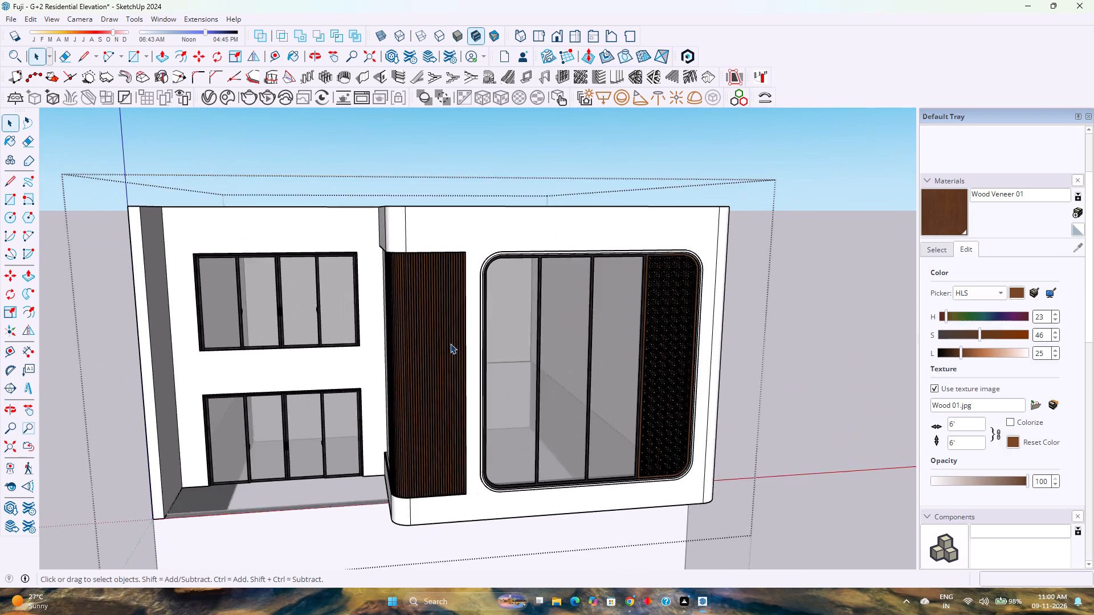
scroll(450, 343, up, 2)
middle_drag(476, 331, 338, 349)
scroll(458, 335, up, 1)
scroll(372, 331, down, 5)
scroll(529, 346, up, 1)
middle_drag(529, 346, 516, 294)
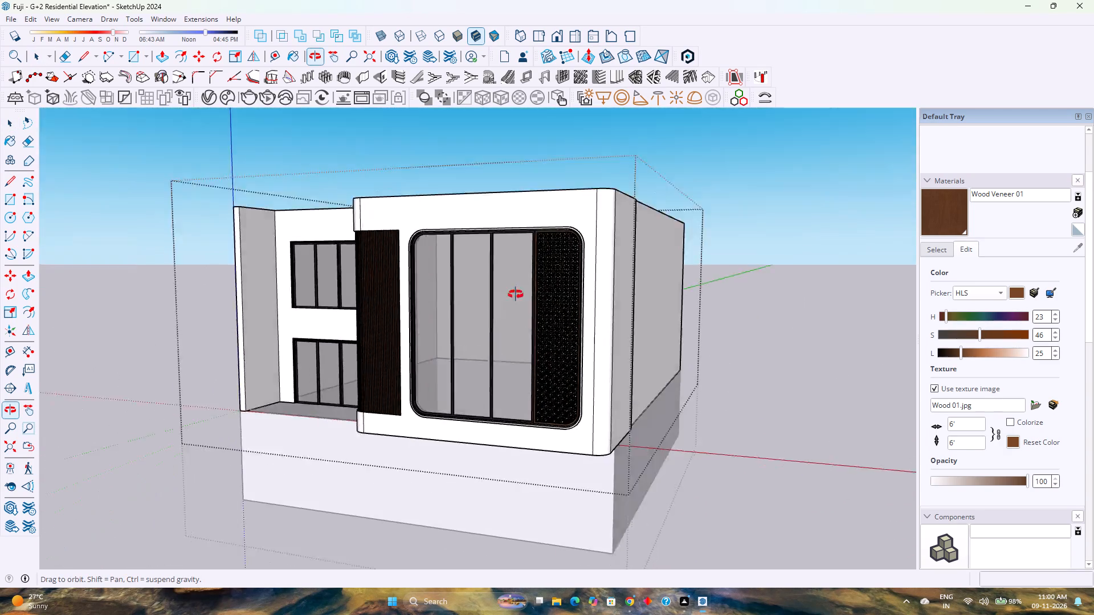
middle_drag(516, 294, 515, 255)
Inspect the patterned screen beside the rounded window from below and at close range to check the lattice's wood finish.
scroll(621, 232, up, 8)
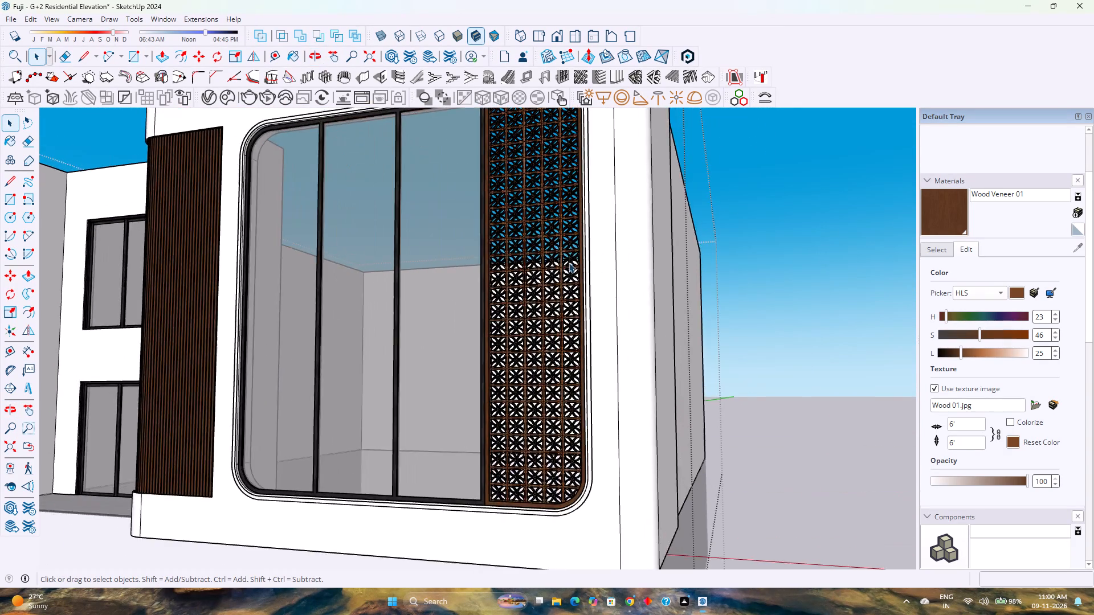
scroll(569, 263, up, 7)
middle_click(559, 263)
middle_drag(560, 263, 568, 258)
middle_drag(575, 253, 582, 248)
middle_click(582, 248)
scroll(582, 248, down, 5)
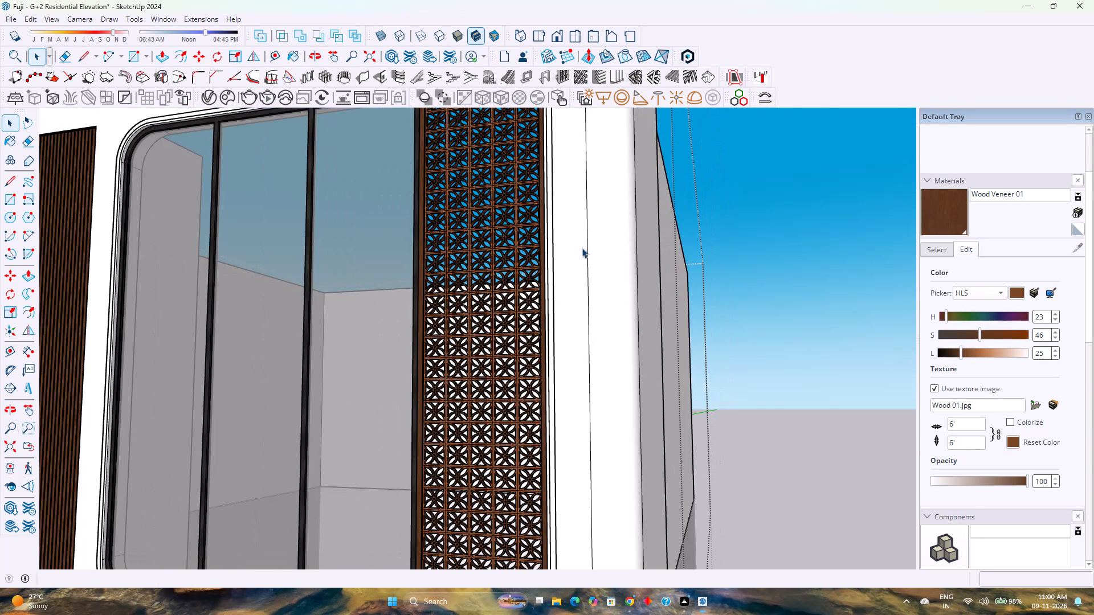
scroll(570, 244, down, 4)
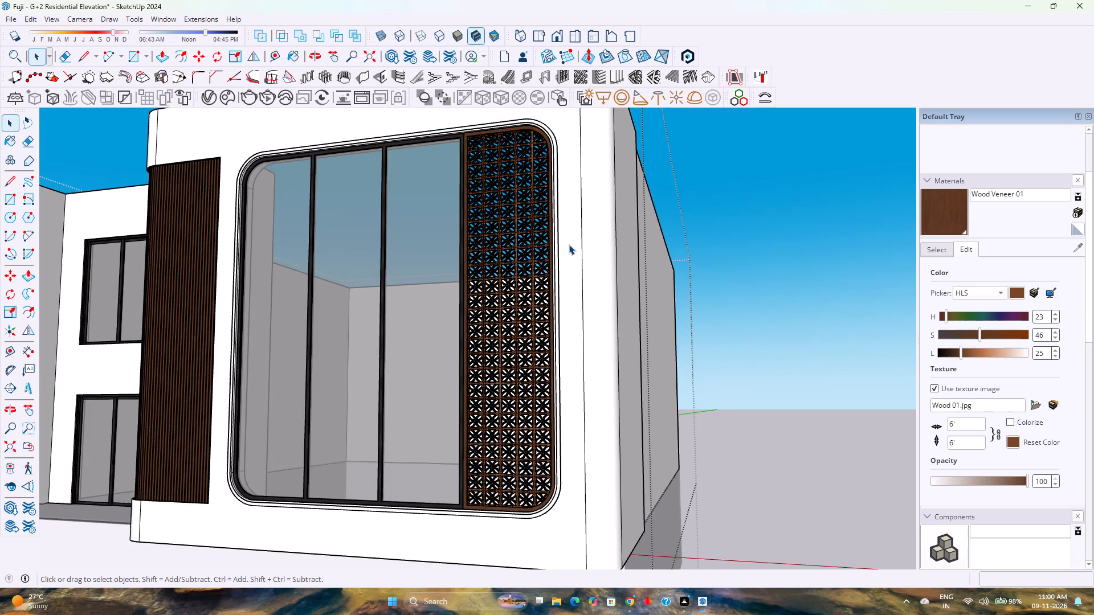
scroll(455, 261, down, 5)
middle_drag(309, 295, 317, 269)
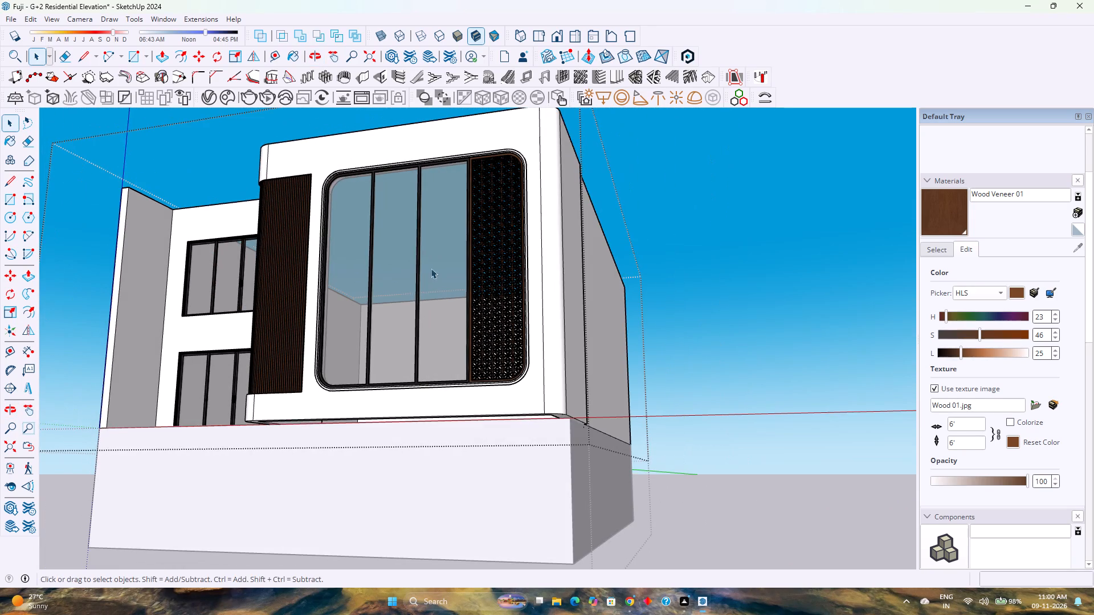
scroll(499, 264, up, 4)
scroll(501, 309, up, 8)
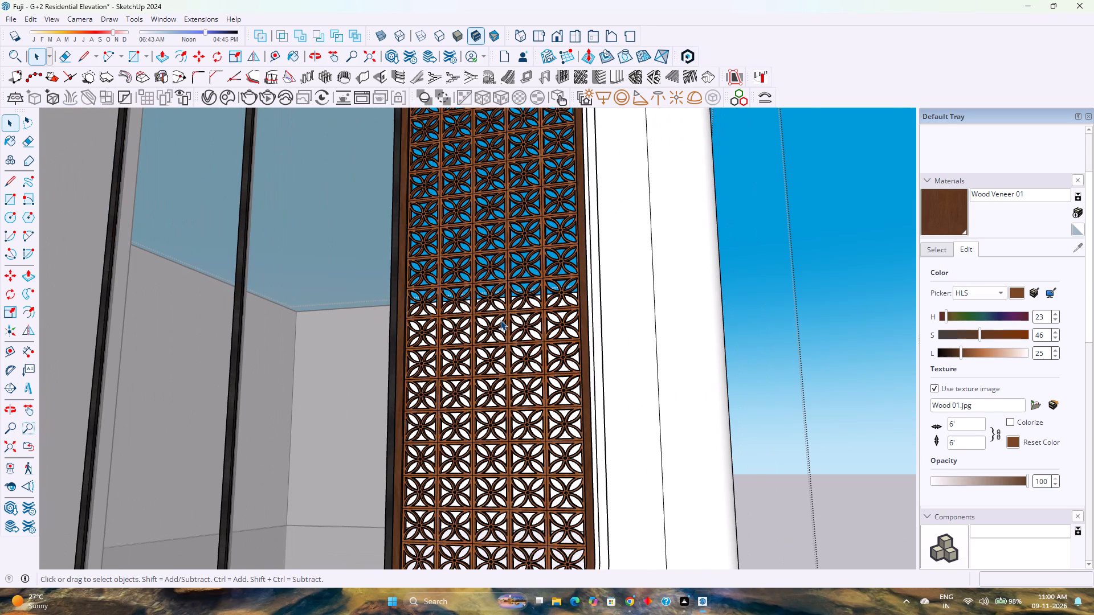
scroll(485, 339, up, 4)
scroll(494, 366, down, 4)
scroll(544, 396, down, 7)
scroll(529, 413, up, 7)
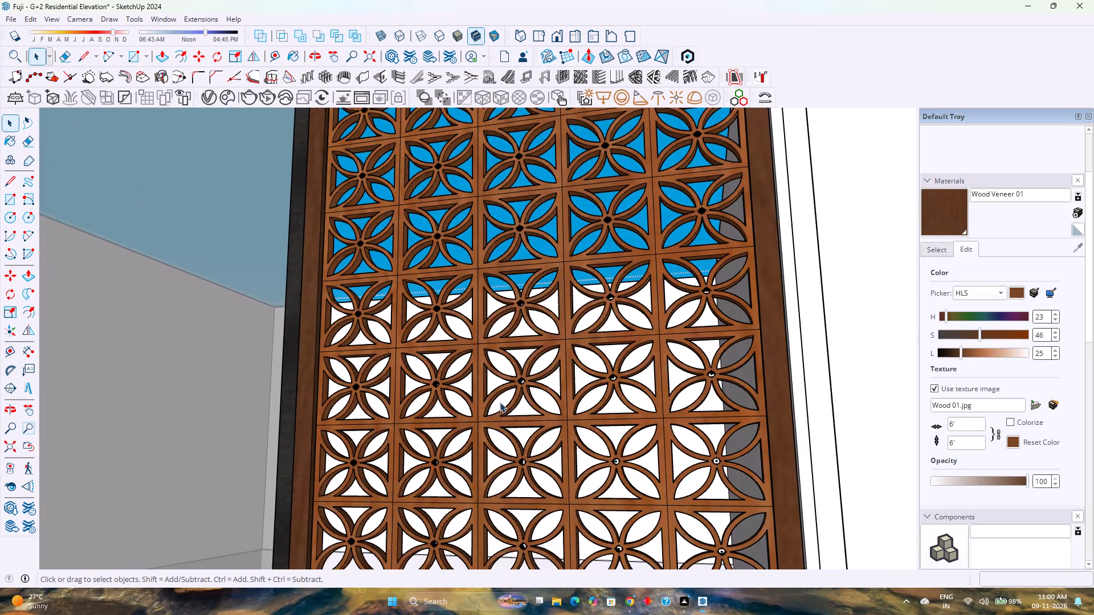
scroll(496, 399, up, 7)
scroll(479, 378, down, 4)
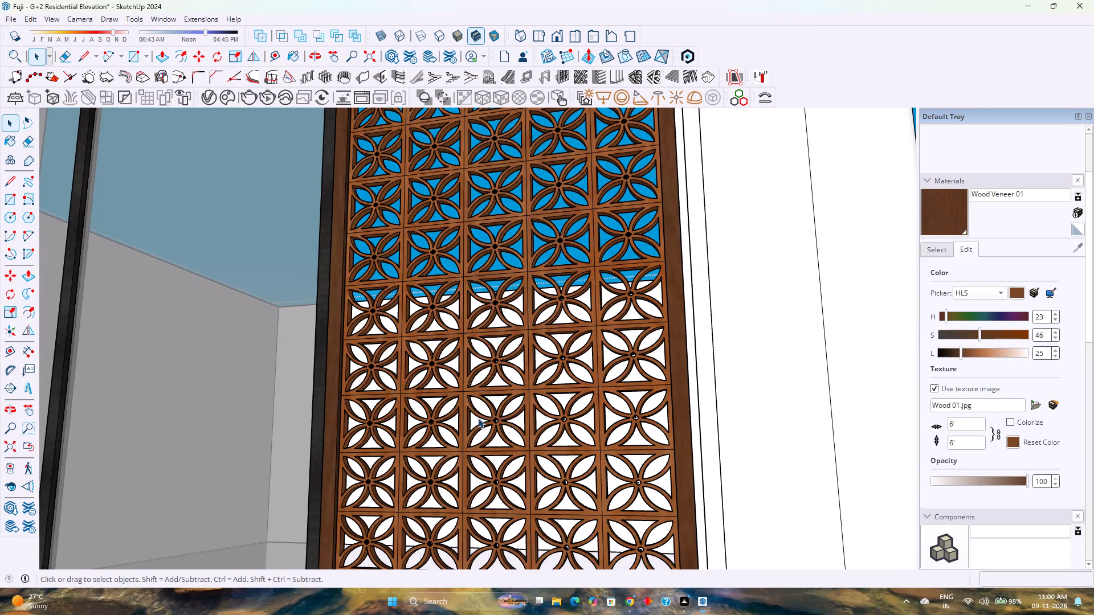
scroll(471, 417, up, 14)
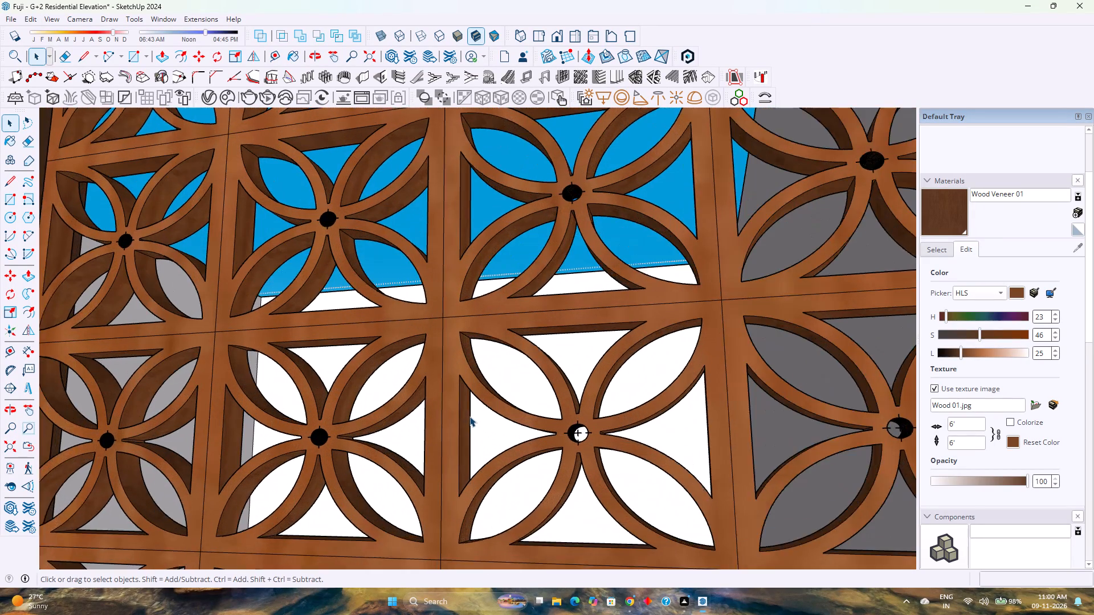
scroll(466, 414, up, 9)
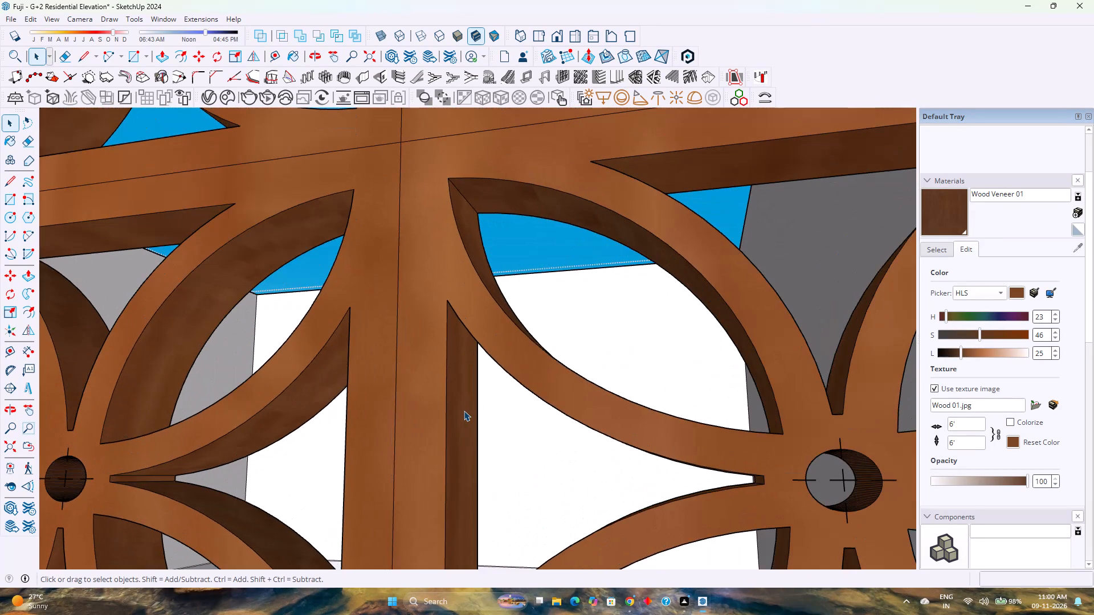
scroll(456, 403, down, 10)
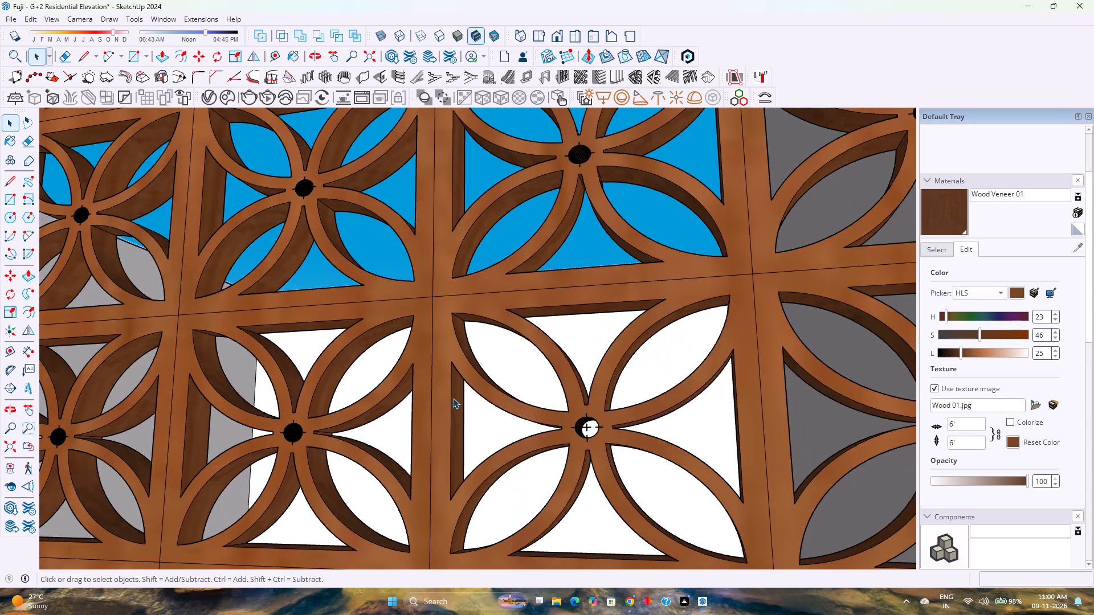
scroll(453, 398, down, 16)
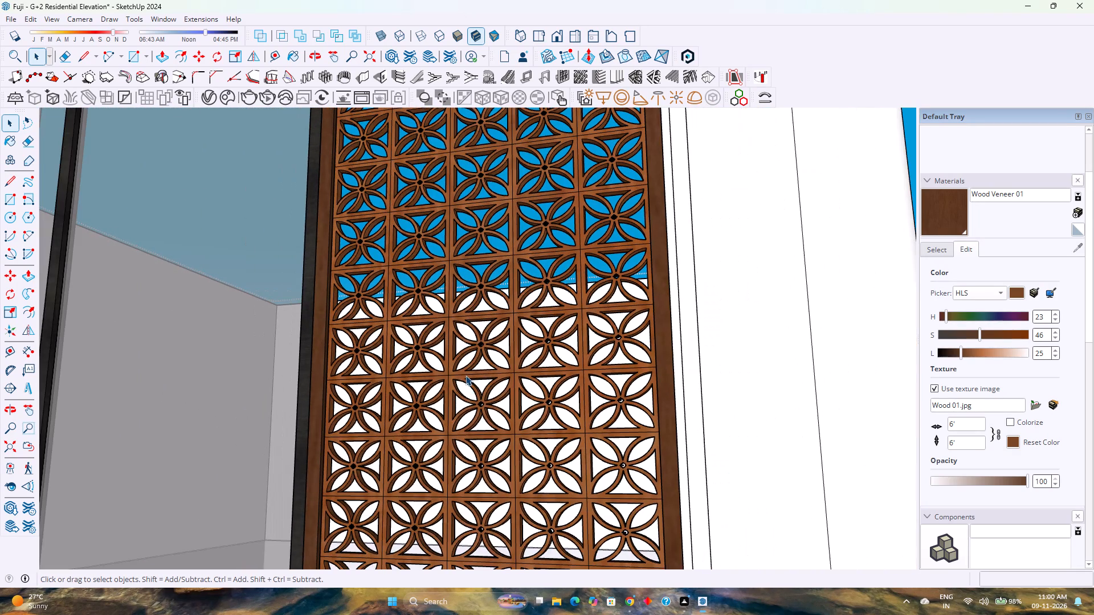
scroll(466, 375, down, 10)
scroll(466, 375, up, 1)
scroll(466, 375, down, 5)
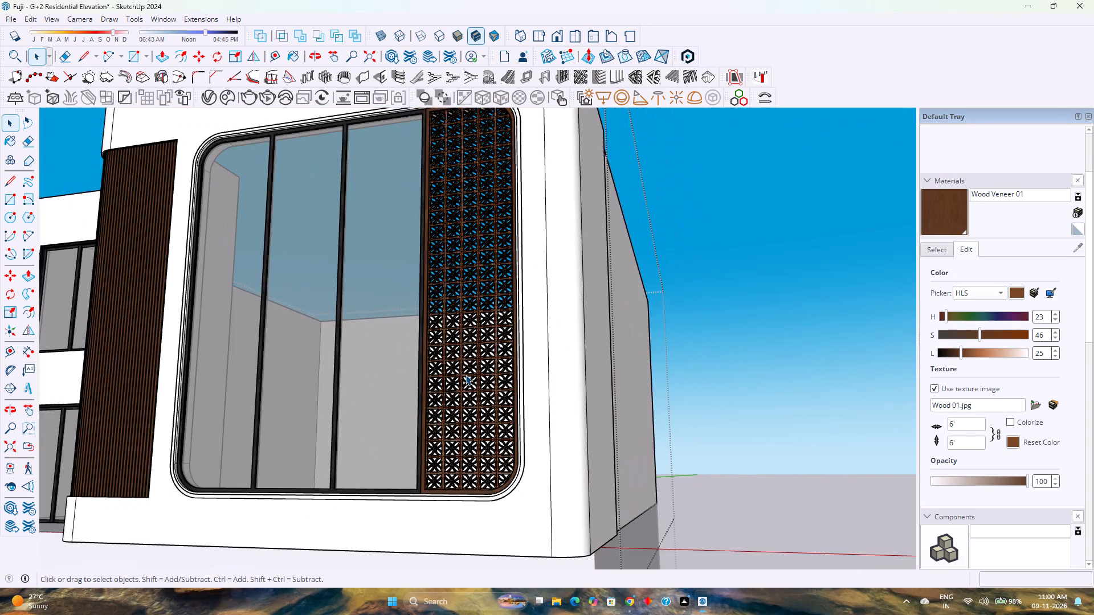
scroll(466, 375, down, 8)
Review the full front elevation from both sides, selecting the plain ground-floor block beneath the upper floors.
middle_drag(459, 375, 517, 397)
middle_drag(517, 397, 709, 425)
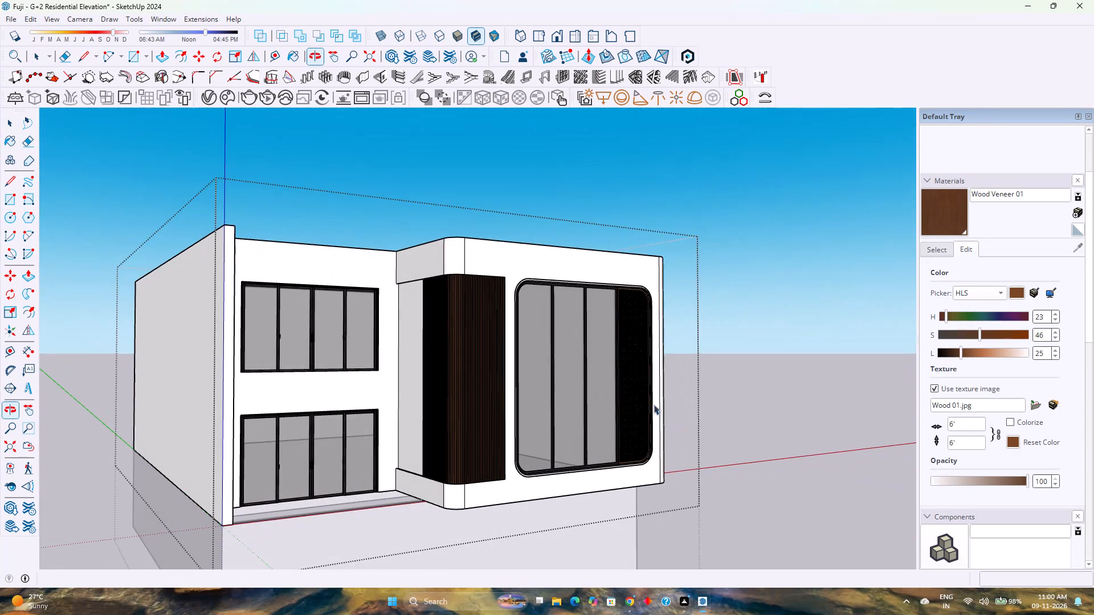
middle_click(430, 363)
scroll(430, 363, down, 5)
scroll(493, 370, up, 4)
middle_drag(434, 370, 313, 372)
middle_click(313, 372)
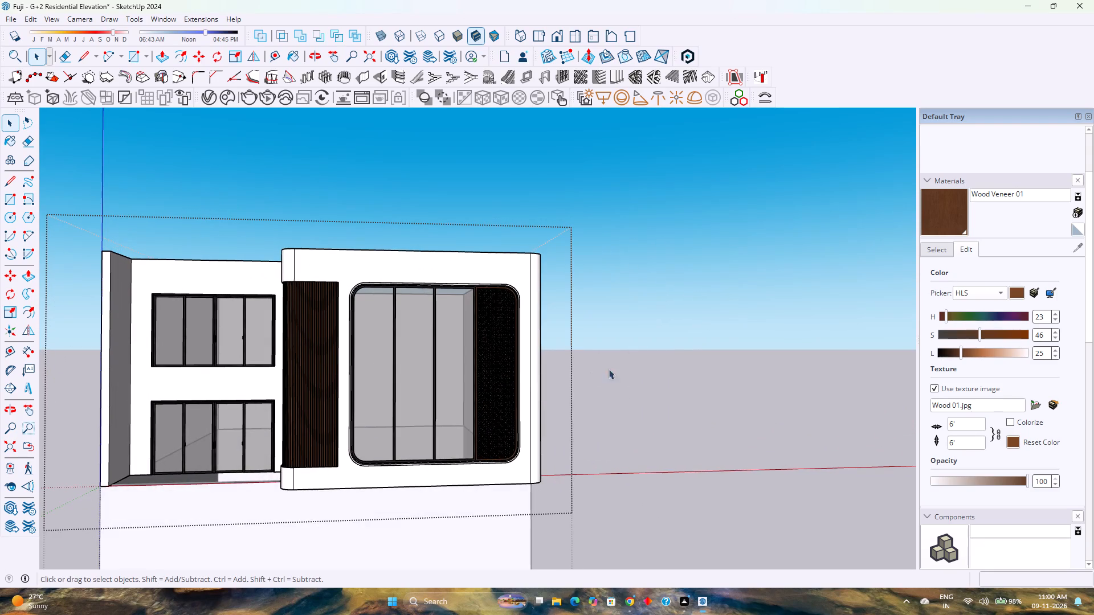
click(658, 362)
scroll(655, 360, down, 5)
click(485, 471)
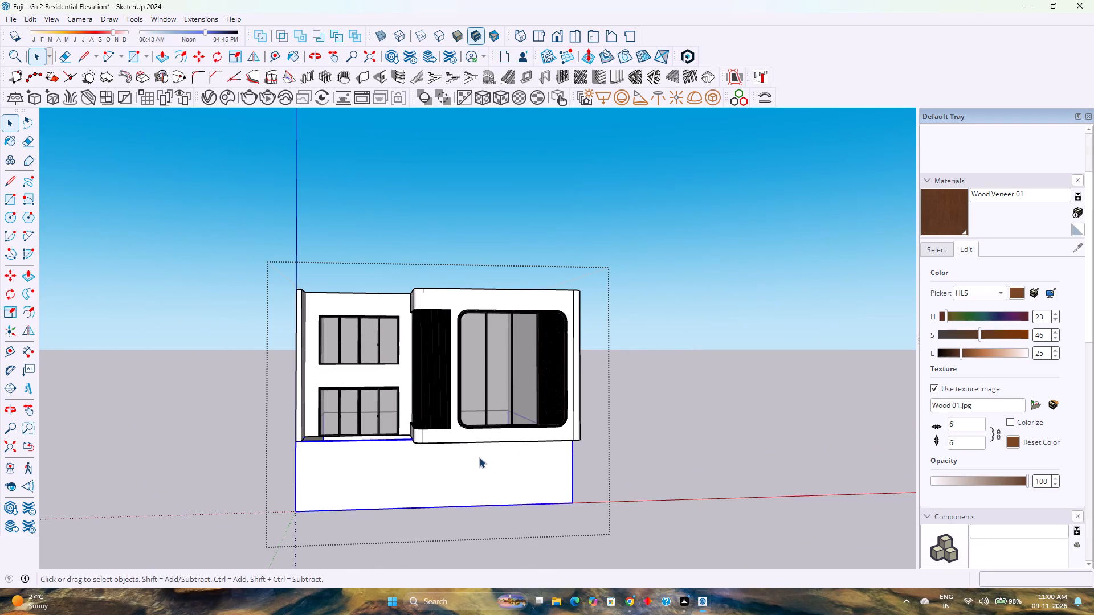
scroll(479, 457, up, 4)
scroll(325, 466, down, 1)
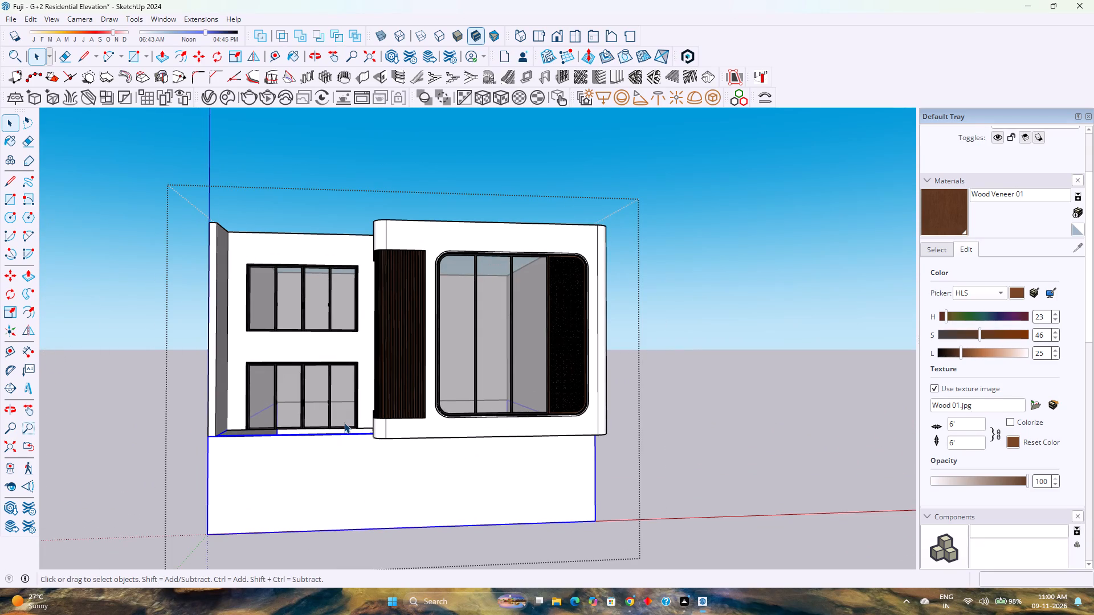
scroll(344, 419, down, 5)
scroll(344, 419, up, 5)
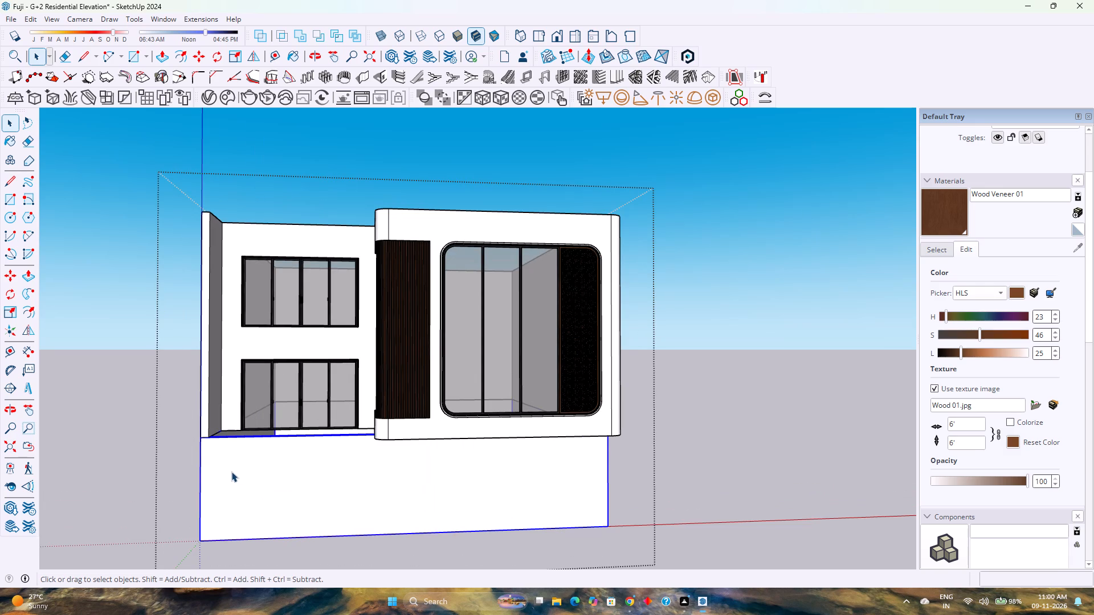
scroll(276, 450, down, 4)
scroll(276, 450, up, 5)
middle_click(492, 416)
middle_drag(496, 416, 504, 458)
middle_drag(497, 473, 475, 497)
middle_click(475, 497)
scroll(405, 483, up, 1)
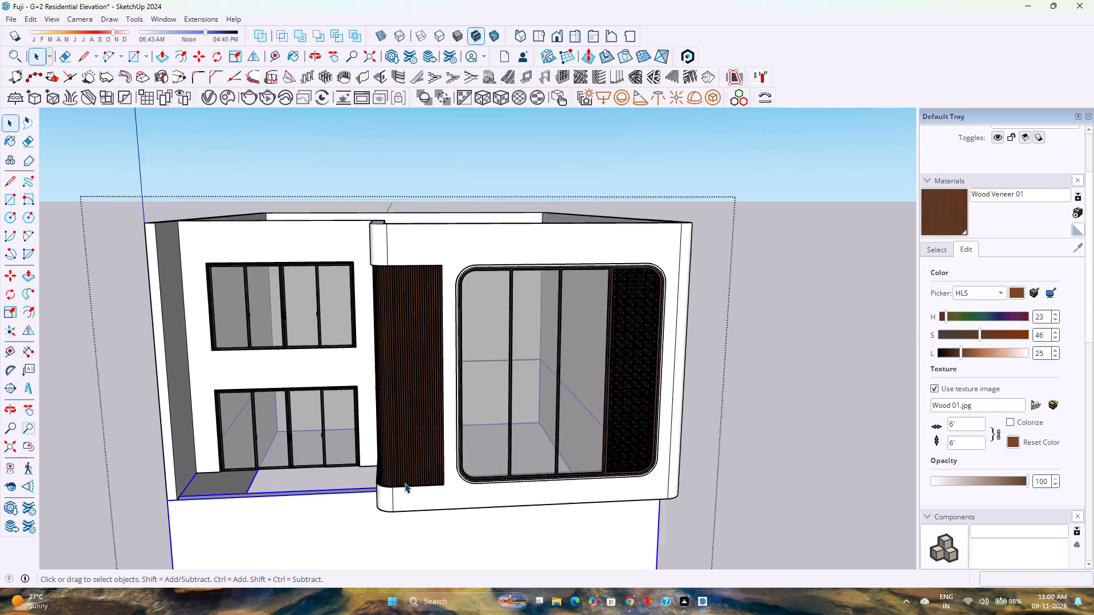
Select the thin curved strip running along the bottom of the fluted wood cladding at the rounded corner.
scroll(405, 483, up, 10)
middle_drag(385, 493, 520, 549)
scroll(394, 509, up, 2)
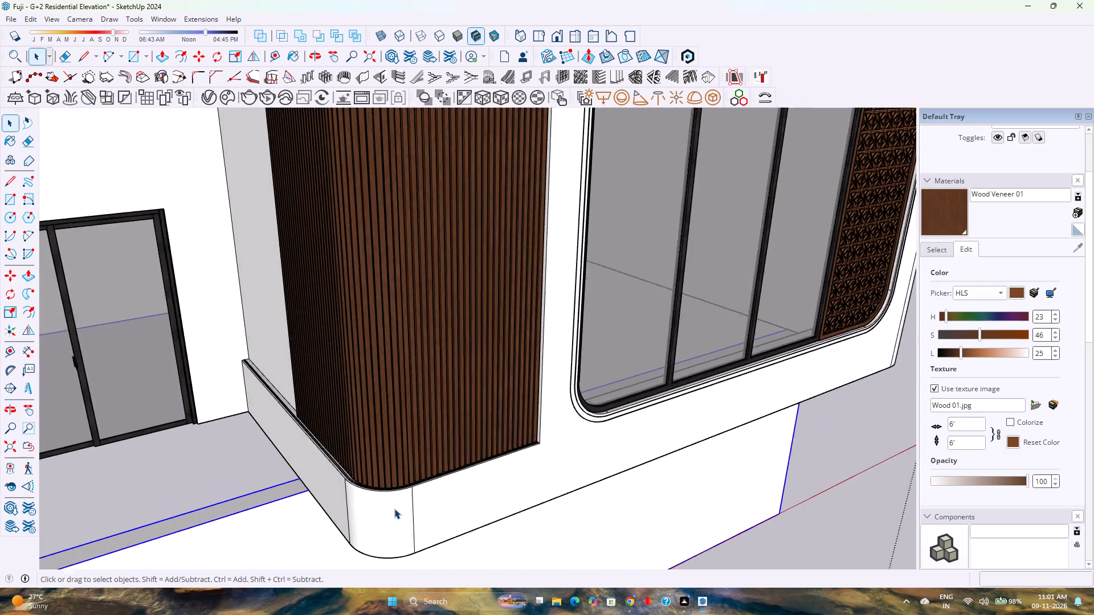
scroll(394, 509, up, 6)
middle_drag(385, 493, 379, 538)
scroll(372, 479, up, 9)
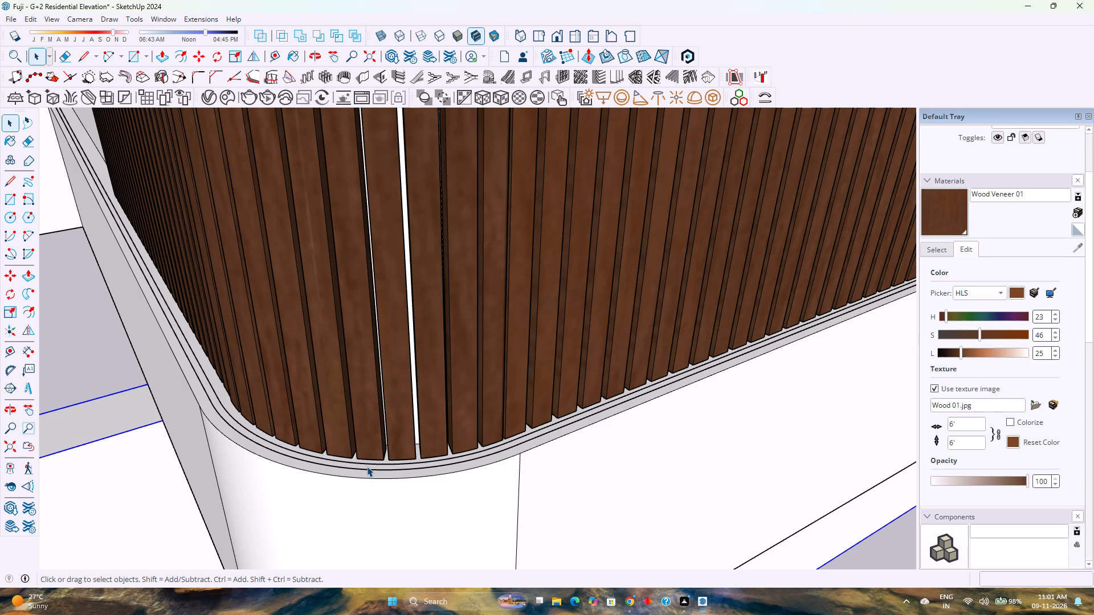
click(367, 466)
click(367, 466)
click(367, 466)
scroll(367, 466, down, 5)
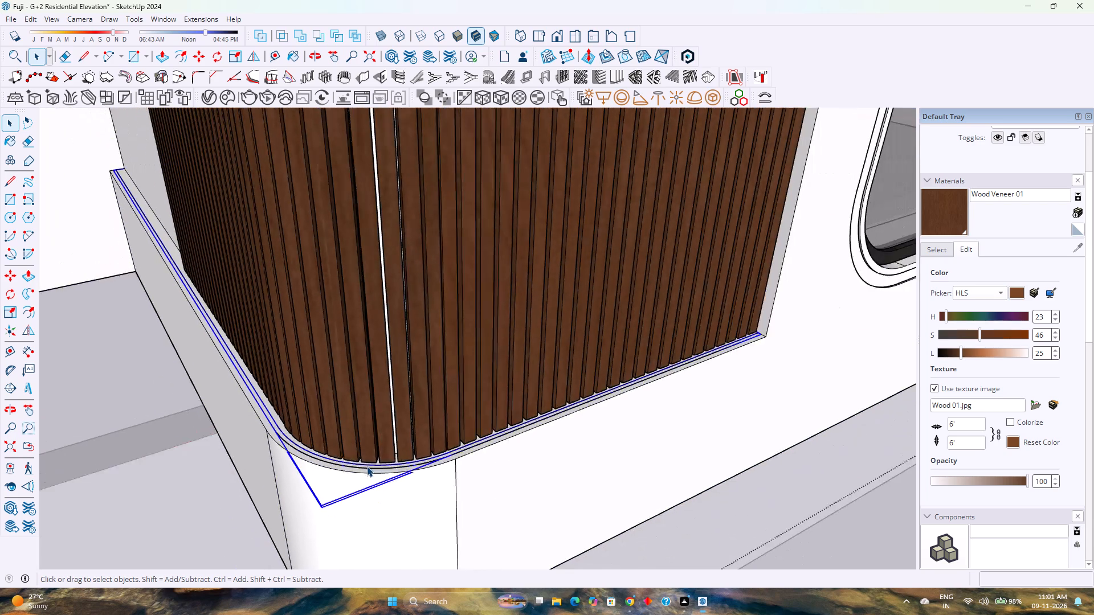
scroll(367, 466, down, 11)
scroll(372, 448, down, 15)
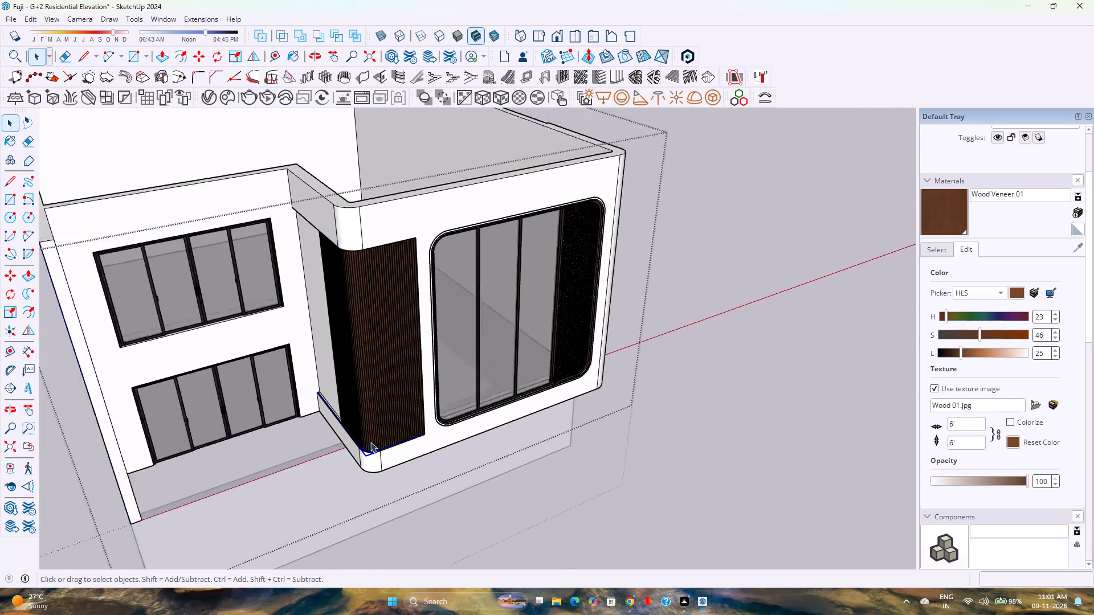
Add the matching thin strip along the top of the fluted wood cladding, under the white band, to the selection.
scroll(370, 442, down, 3)
scroll(373, 266, up, 3)
middle_drag(329, 331, 545, 192)
middle_click(545, 192)
scroll(564, 204, up, 5)
scroll(598, 233, up, 3)
middle_click(598, 232)
middle_drag(598, 232, 618, 196)
middle_click(619, 195)
scroll(386, 329, up, 3)
middle_drag(386, 329, 467, 252)
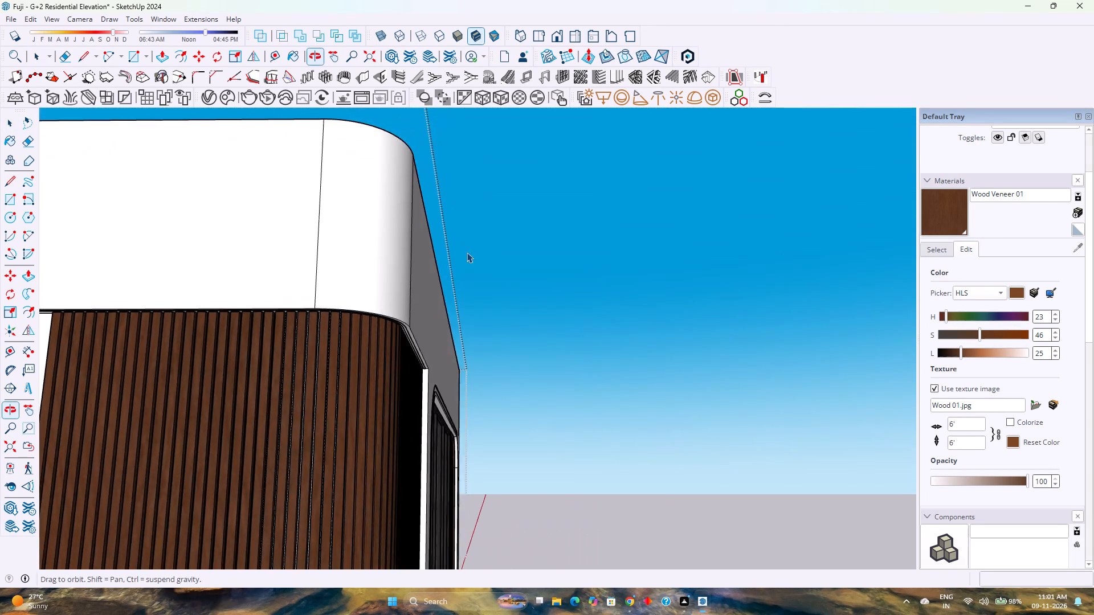
scroll(409, 364, up, 16)
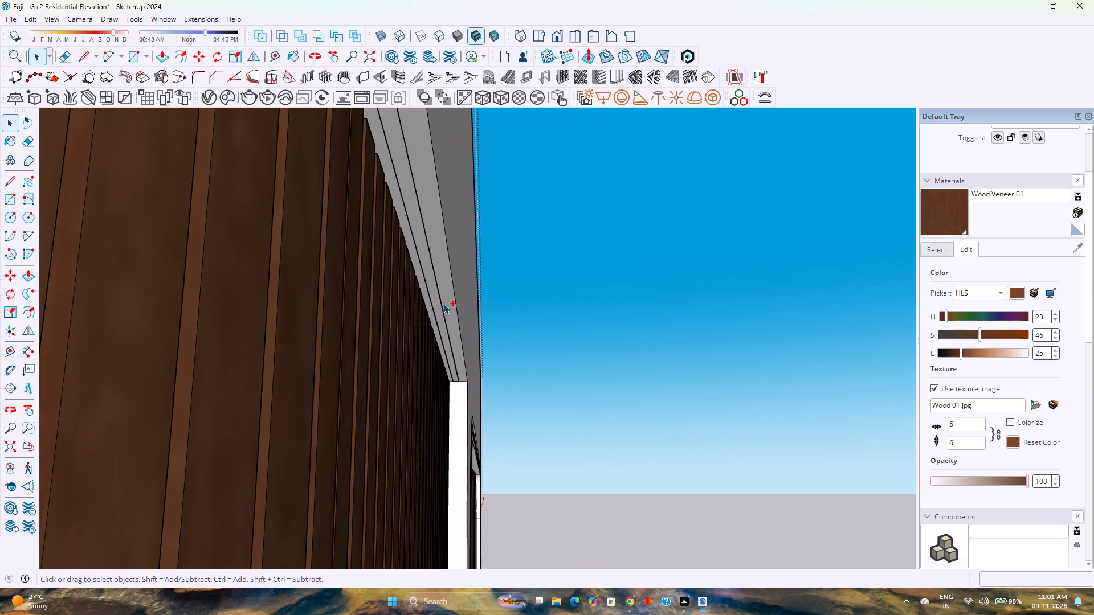
ctrl+click(437, 306)
scroll(430, 253, down, 6)
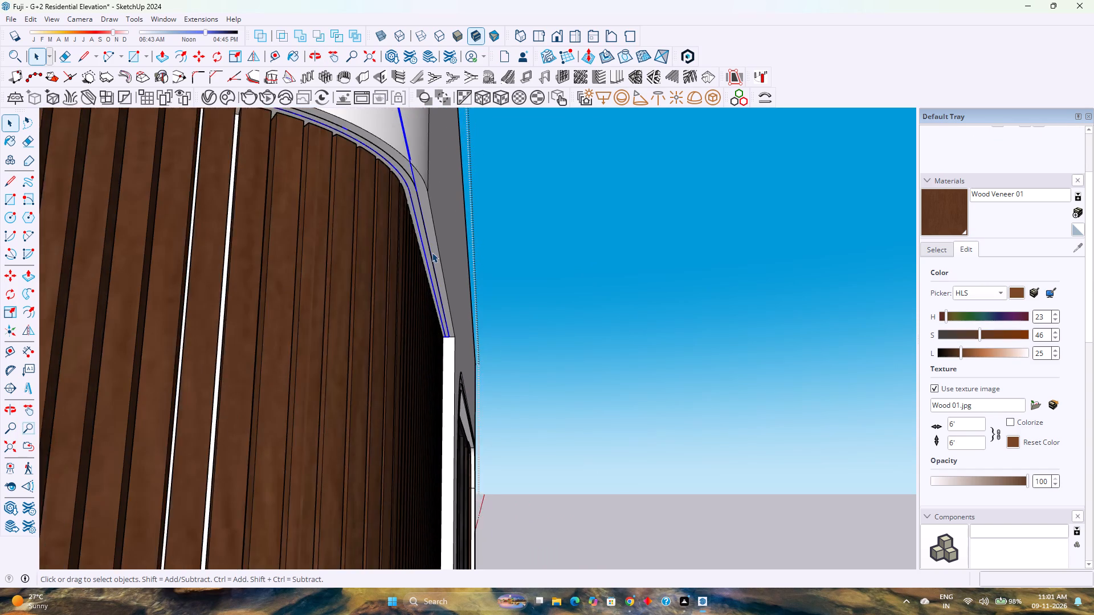
scroll(432, 252, down, 4)
middle_click(432, 252)
middle_drag(430, 254, 406, 269)
middle_drag(406, 269, 386, 285)
middle_click(383, 286)
scroll(383, 287, down, 3)
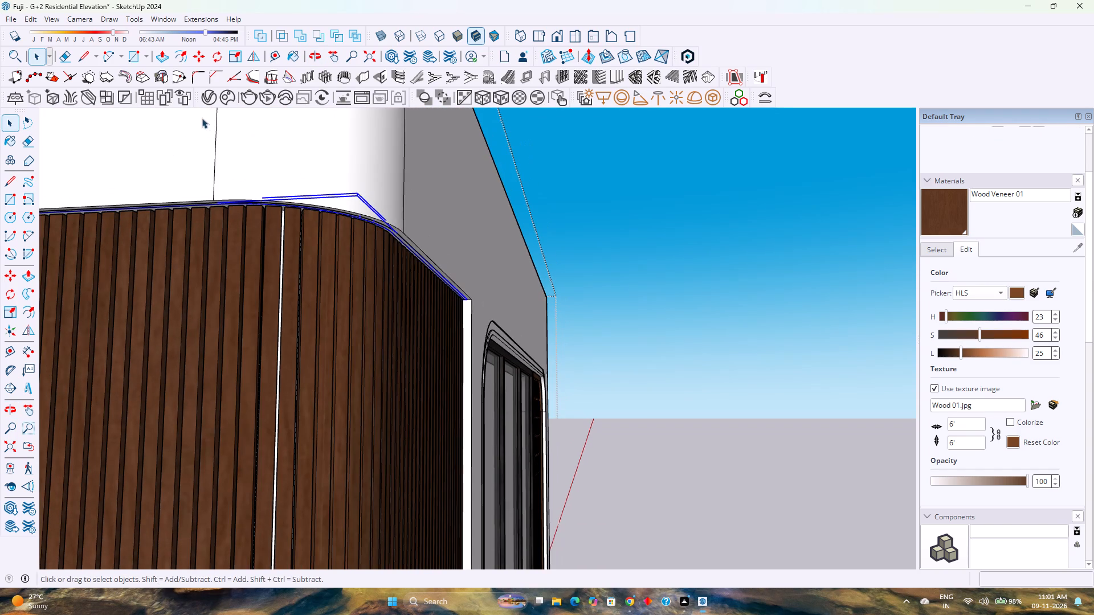
Create a new Emissive material in the V-Ray Asset Editor.
click(208, 102)
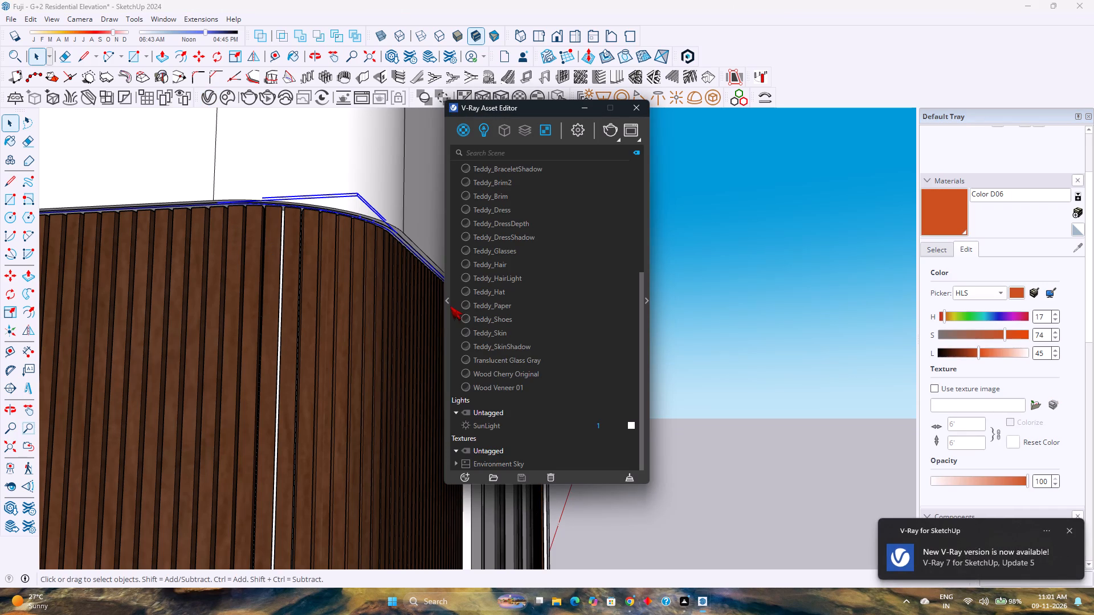
right_click(460, 128)
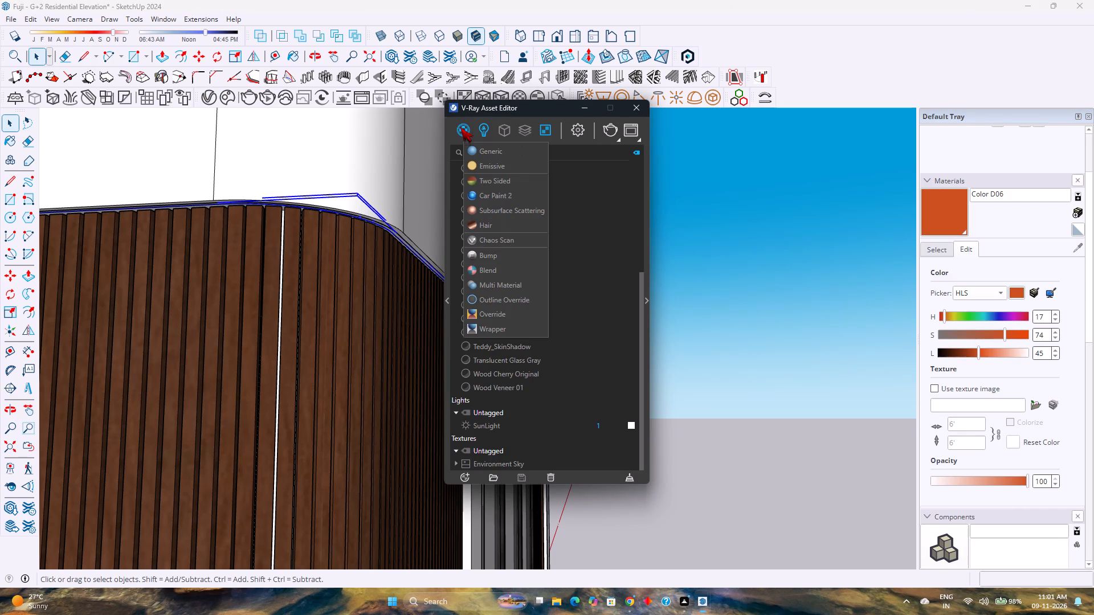
click(512, 161)
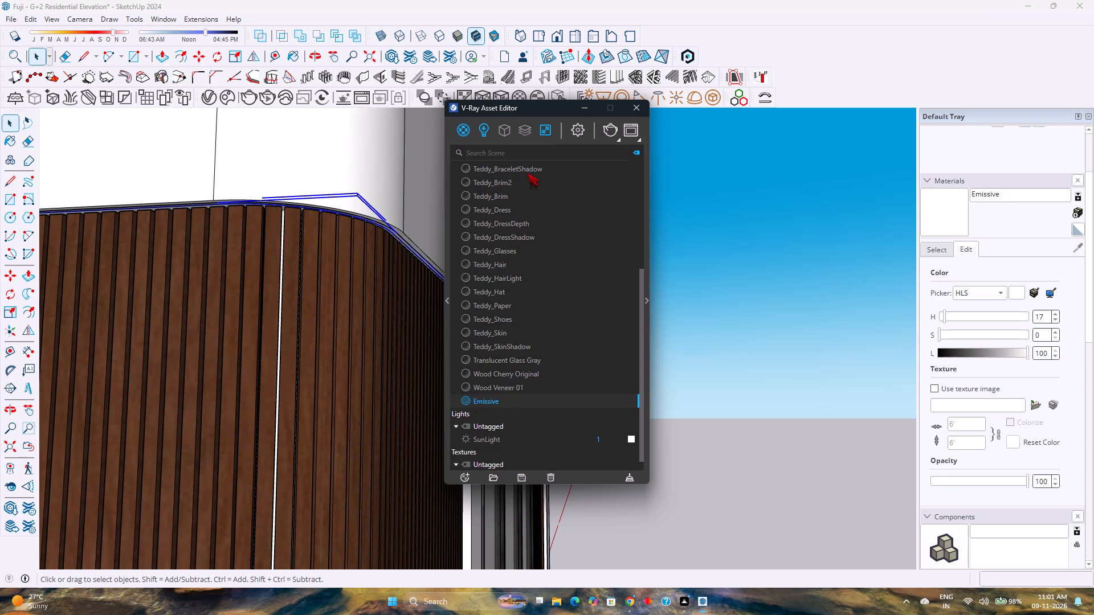
Rename the new Emissive material as Outer Light - 1.
click(562, 400)
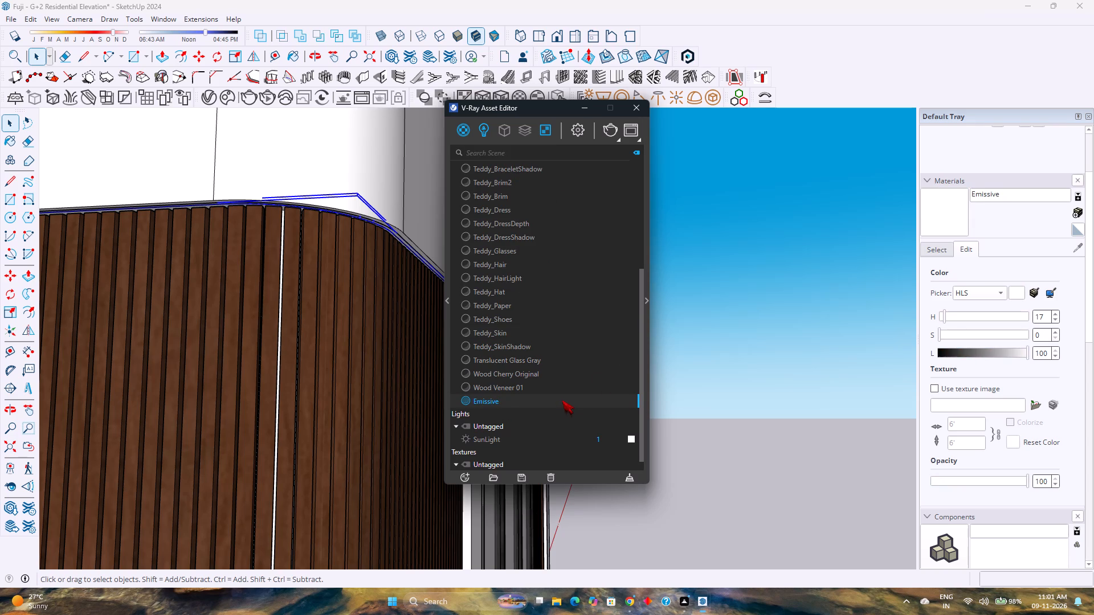
right_click(559, 401)
click(599, 321)
key(BackSpace)
key(BackSpace)
key(BackSpace)
key(BackSpace)
key(BackSpace)
key(BackSpace)
key(BackSpace)
key(BackSpace)
key(BackSpace)
key(BackSpace)
key(BackSpace)
key(BackSpace)
key(BackSpace)
key(BackSpace)
key(BackSpace)
text(Outer)
key(space)
text(Ligth)
key(BackSpace)
key(BackSpace)
text(ht)
key(space)
text(- 1)
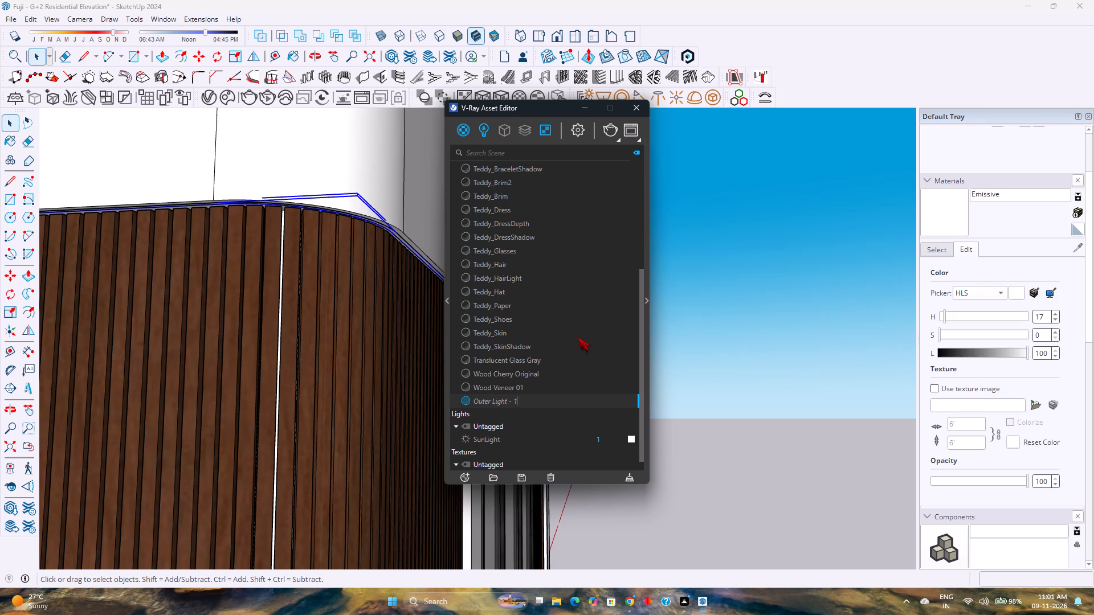
key(Return)
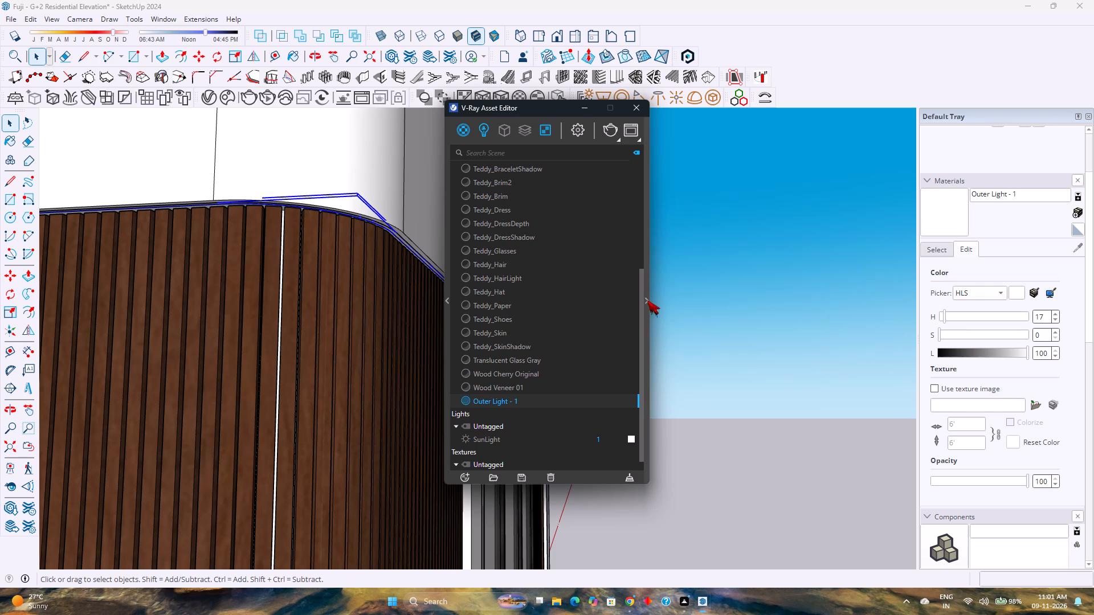
Set the Outer Light - 1 emissive color to a warm pale orange, about R 0.984, G 0.848, B 0.552.
click(647, 300)
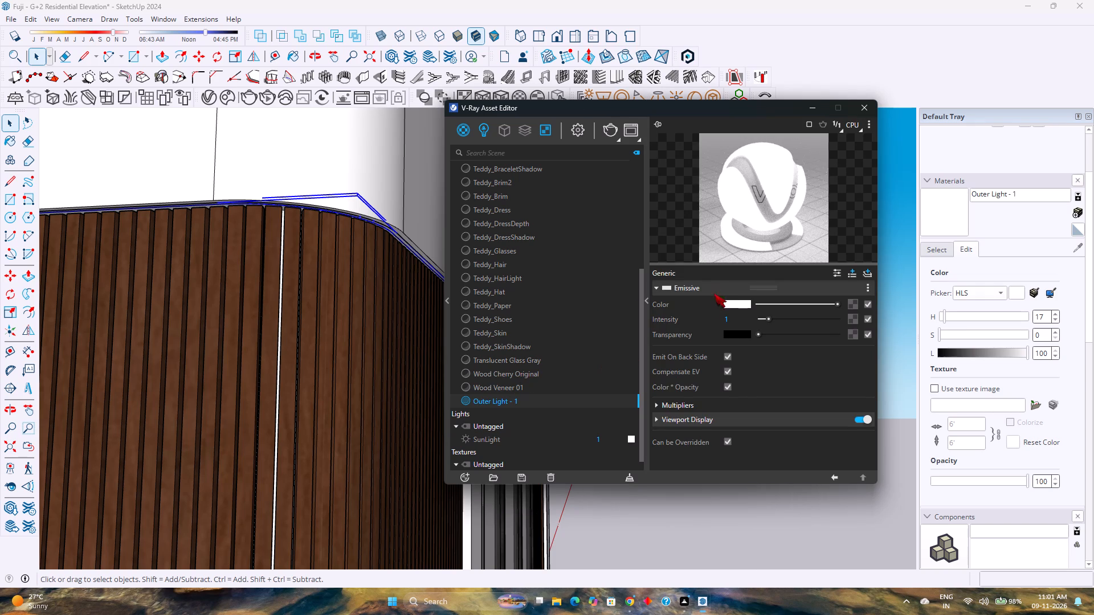
click(740, 301)
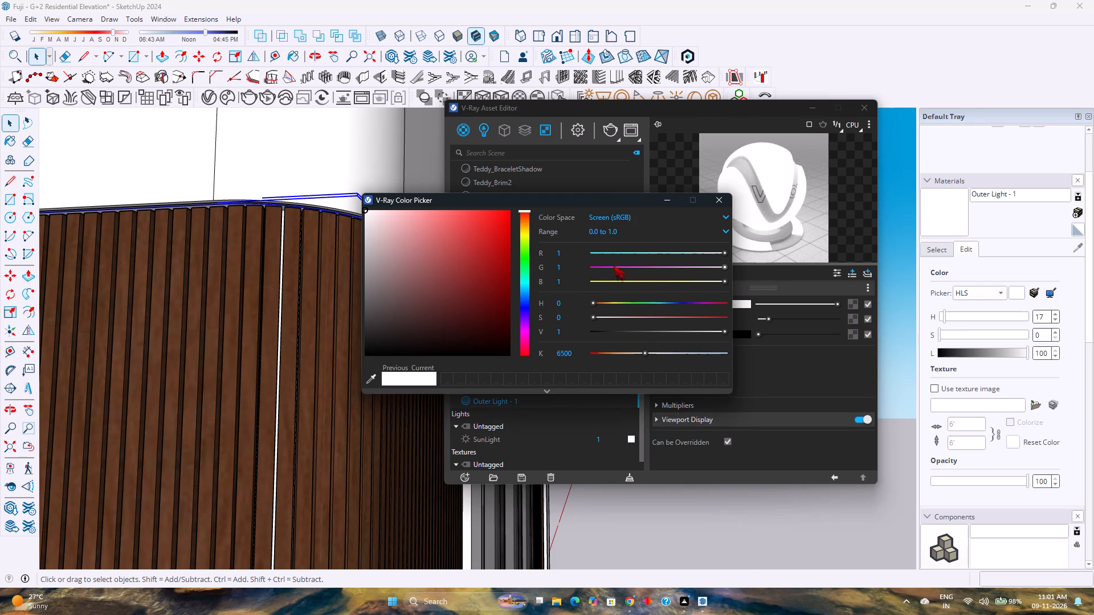
click(525, 222)
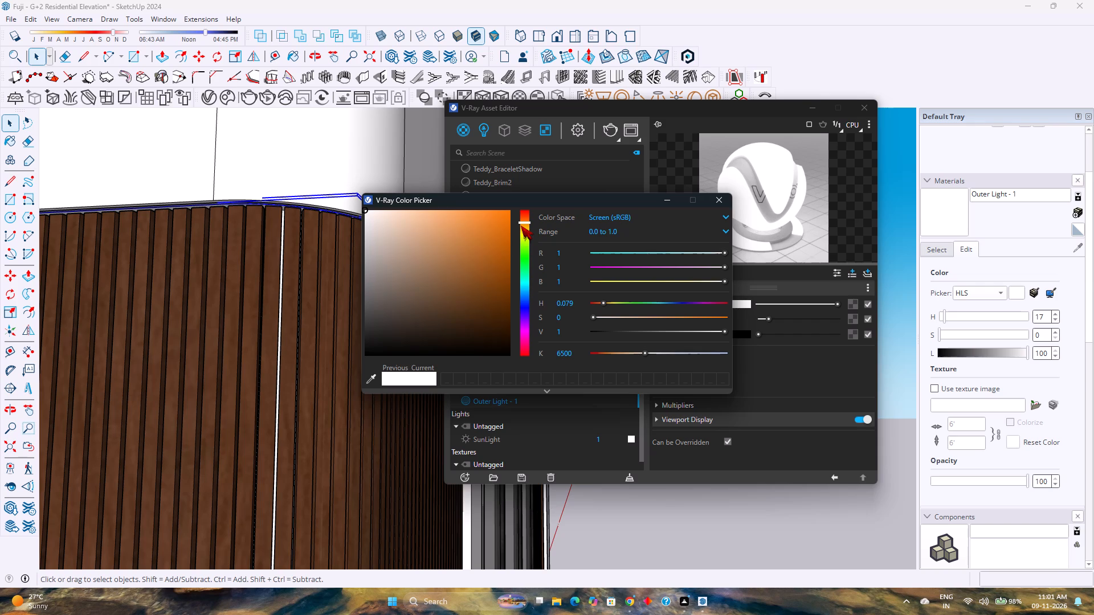
click(526, 225)
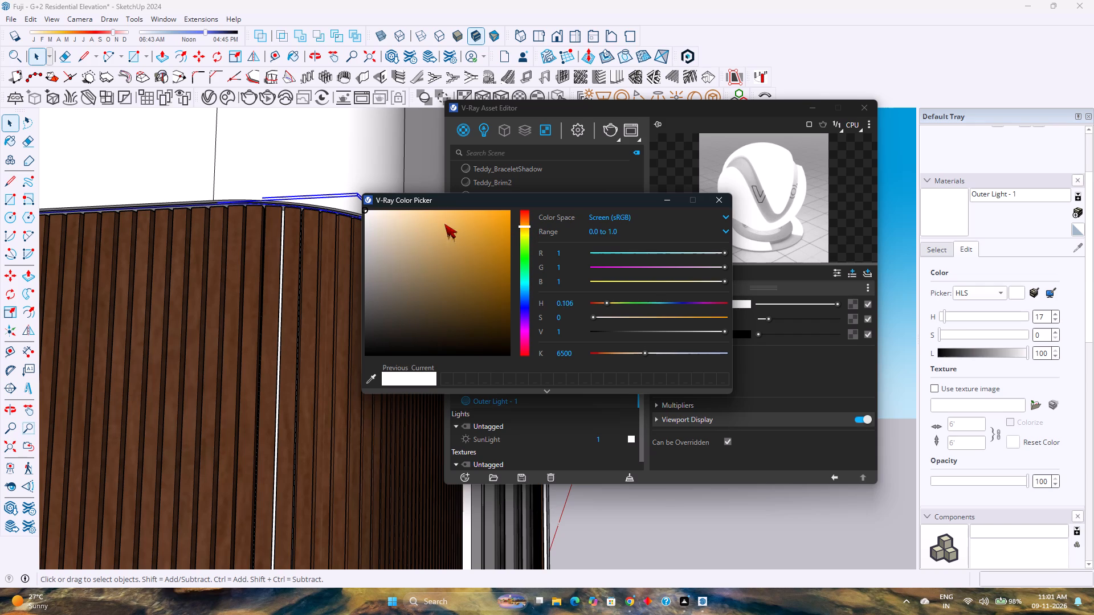
click(412, 213)
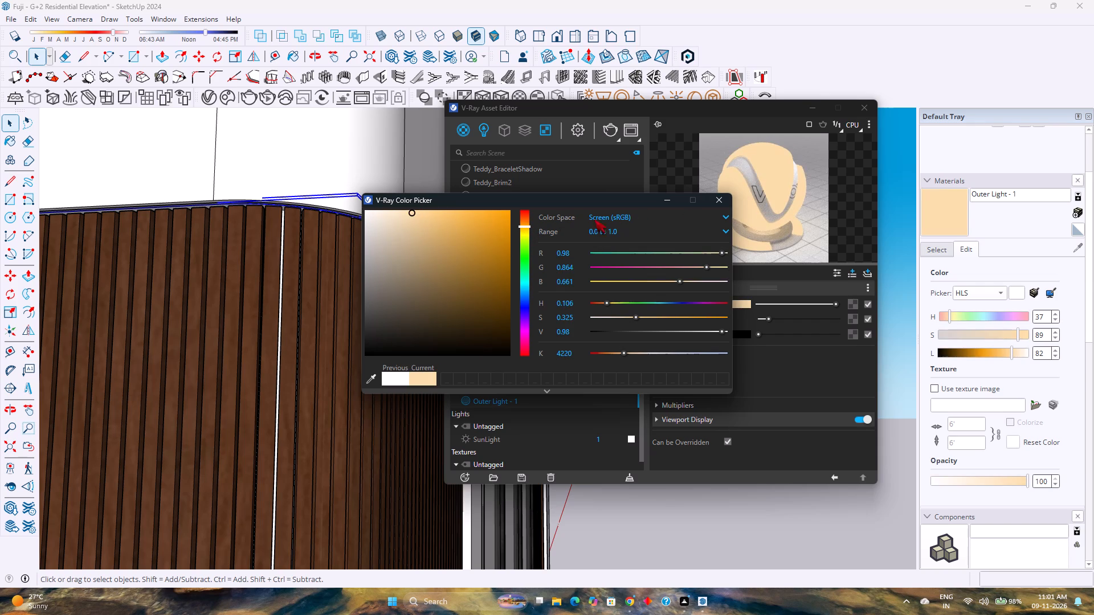
click(420, 212)
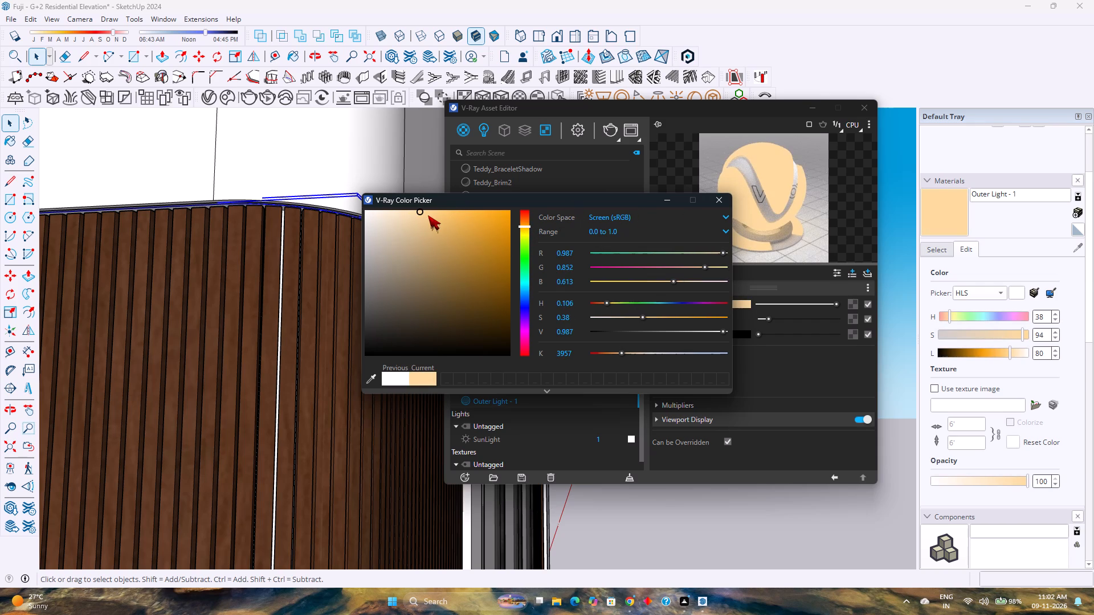
click(428, 212)
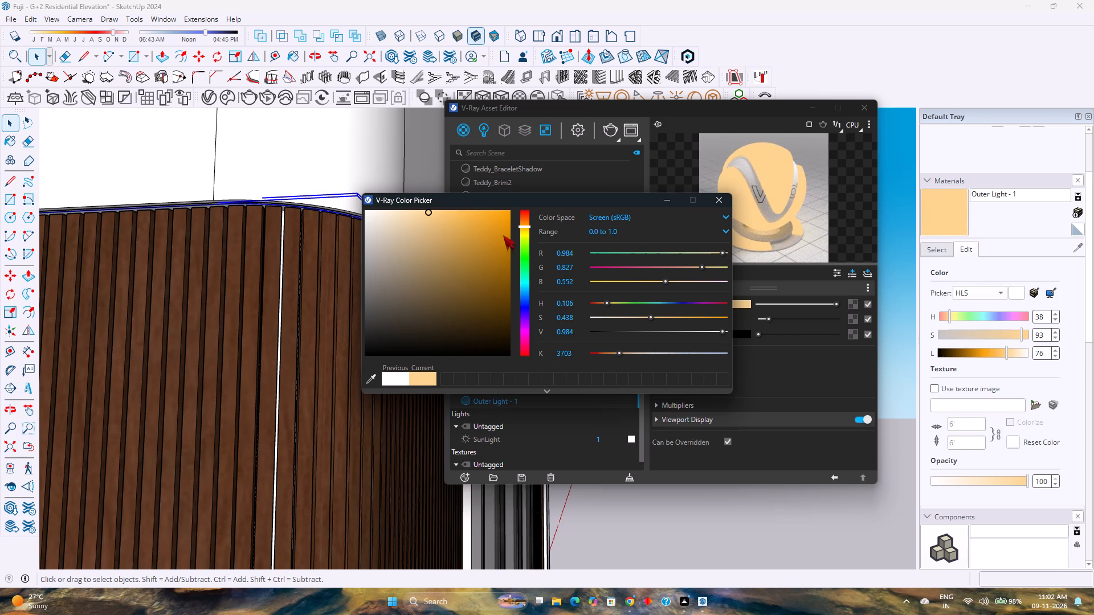
click(525, 231)
click(525, 231)
click(716, 196)
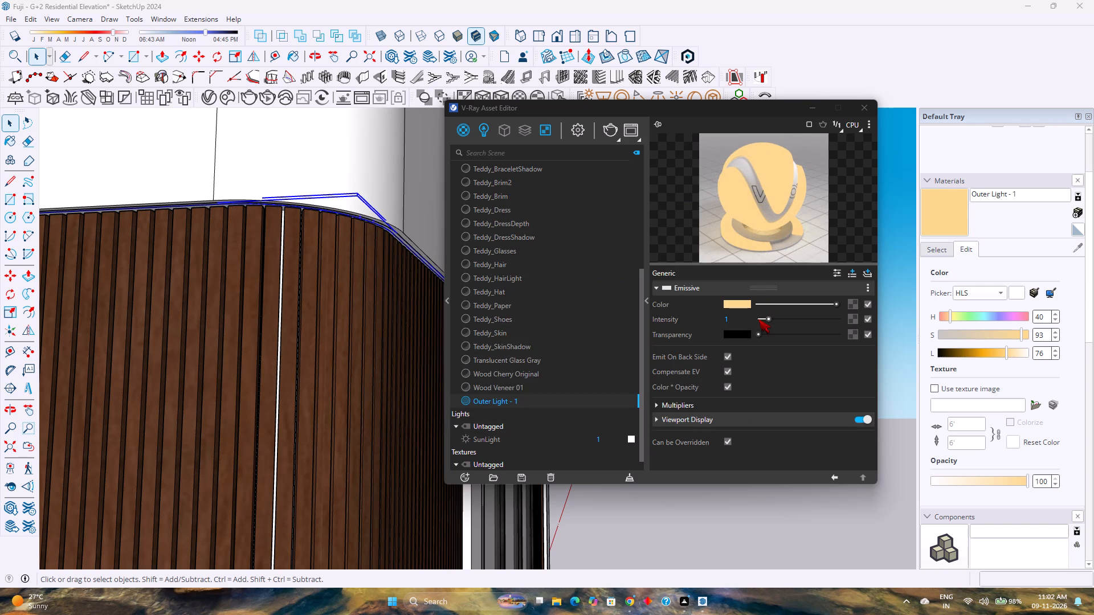
Set the emissive intensity of Outer Light - 1 to 4.
drag(770, 319, 781, 319)
drag(738, 322, 701, 321)
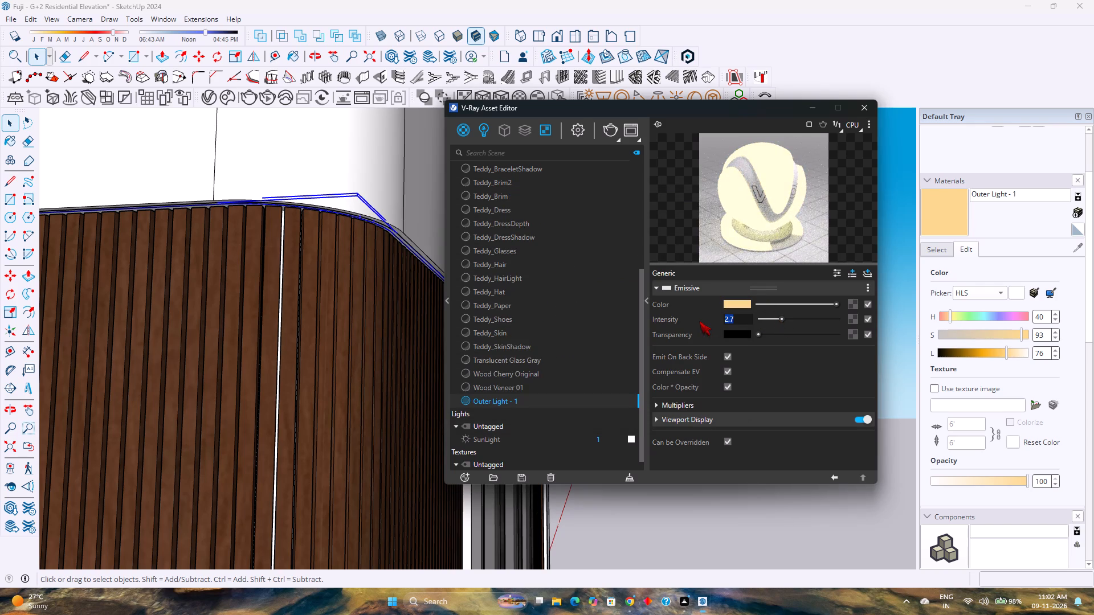
key(4)
key(Return)
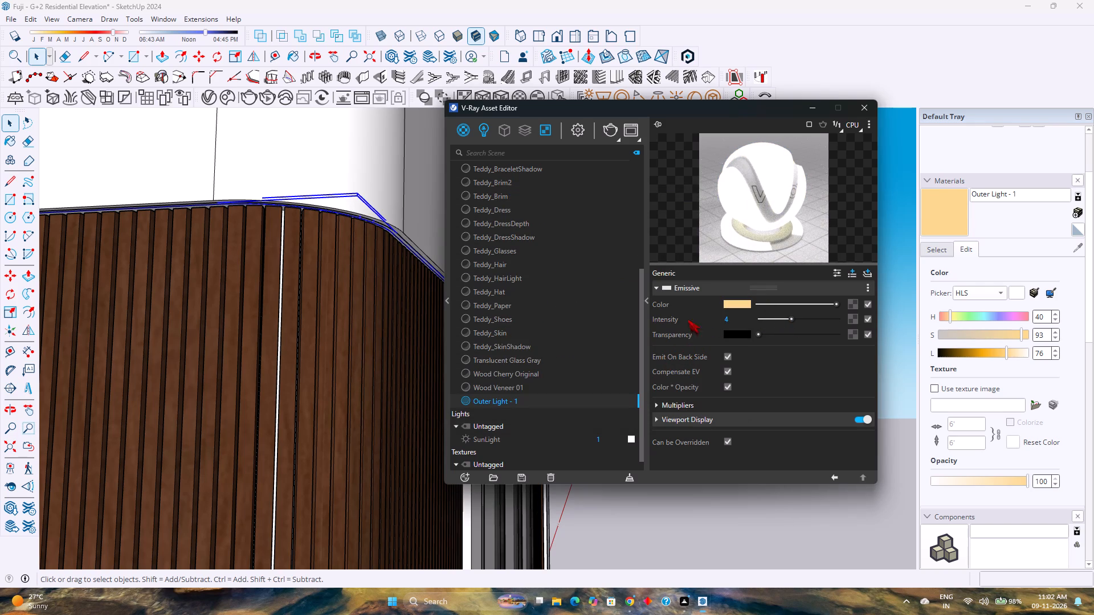
Apply Outer Light - 1 to the selected thin strips along the top and bottom of the fluted wood cladding.
right_click(496, 400)
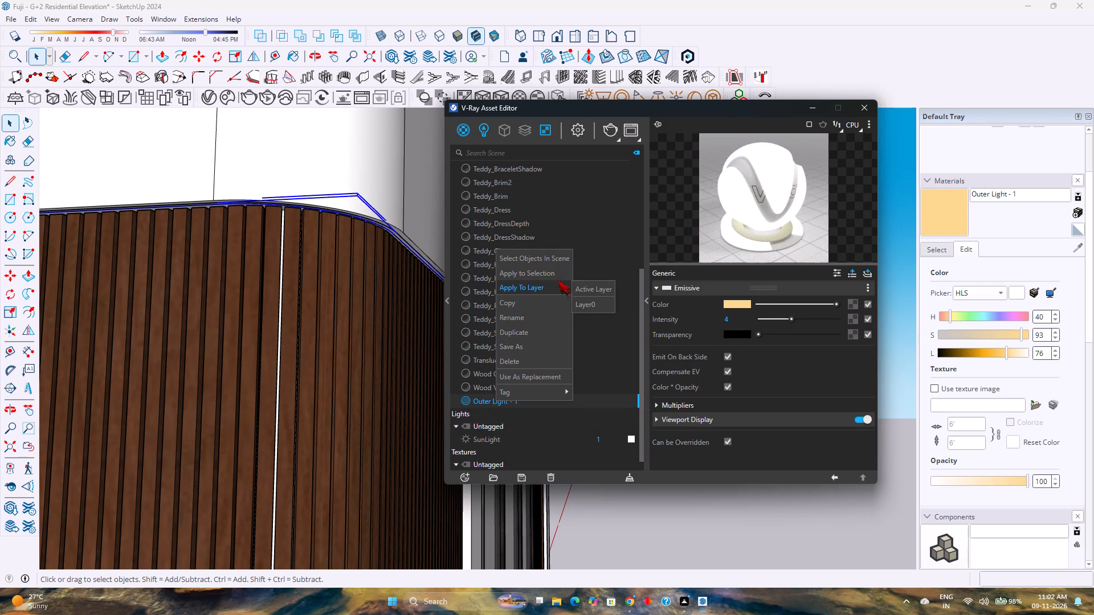
click(552, 269)
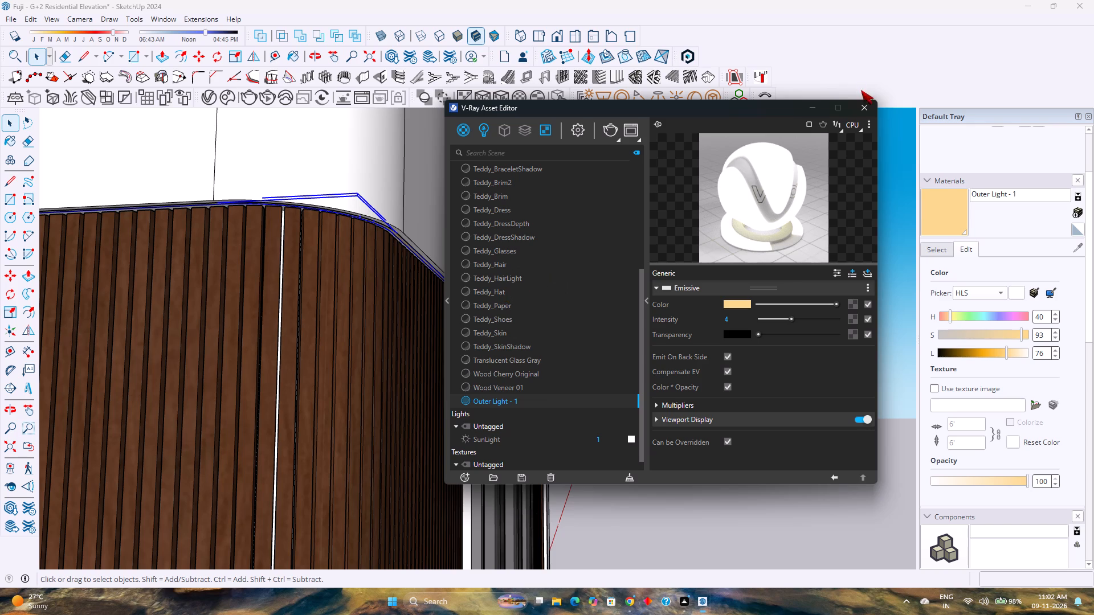
click(810, 106)
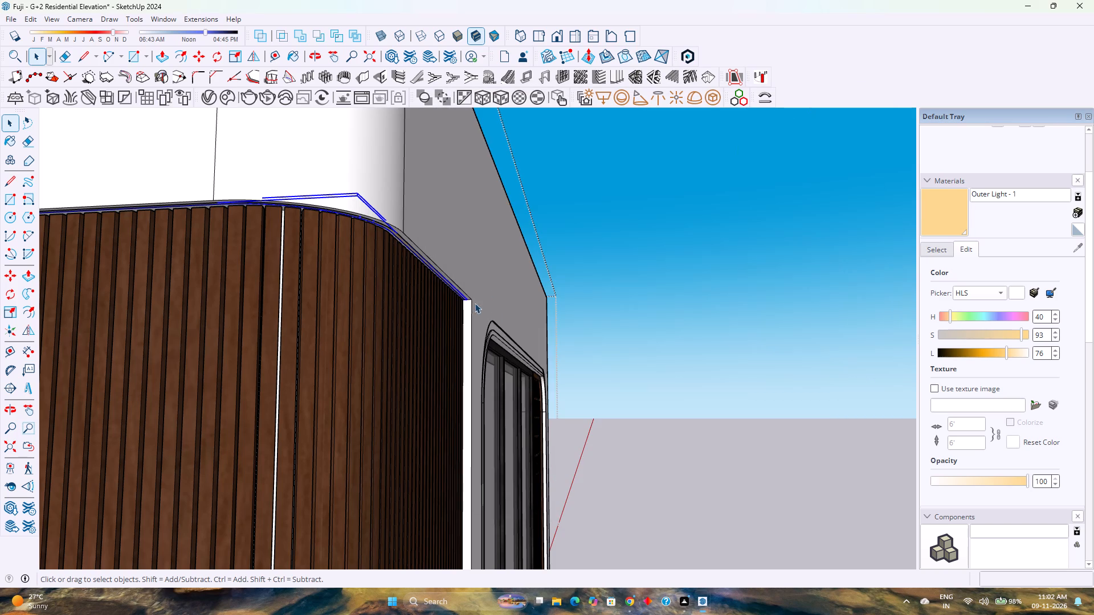
Apply Outer Light - 1 to the thin band framing the large rounded window beside the fluted wood cladding.
middle_drag(553, 328, 444, 346)
scroll(541, 350, up, 11)
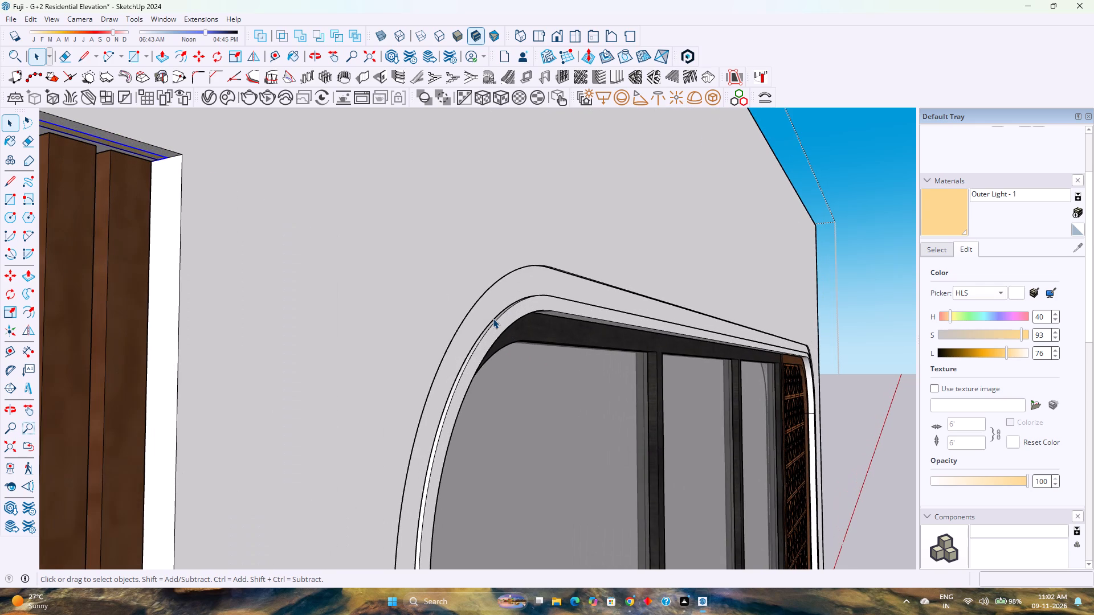
click(492, 317)
scroll(492, 316, up, 3)
middle_drag(492, 316, 296, 316)
scroll(296, 316, down, 11)
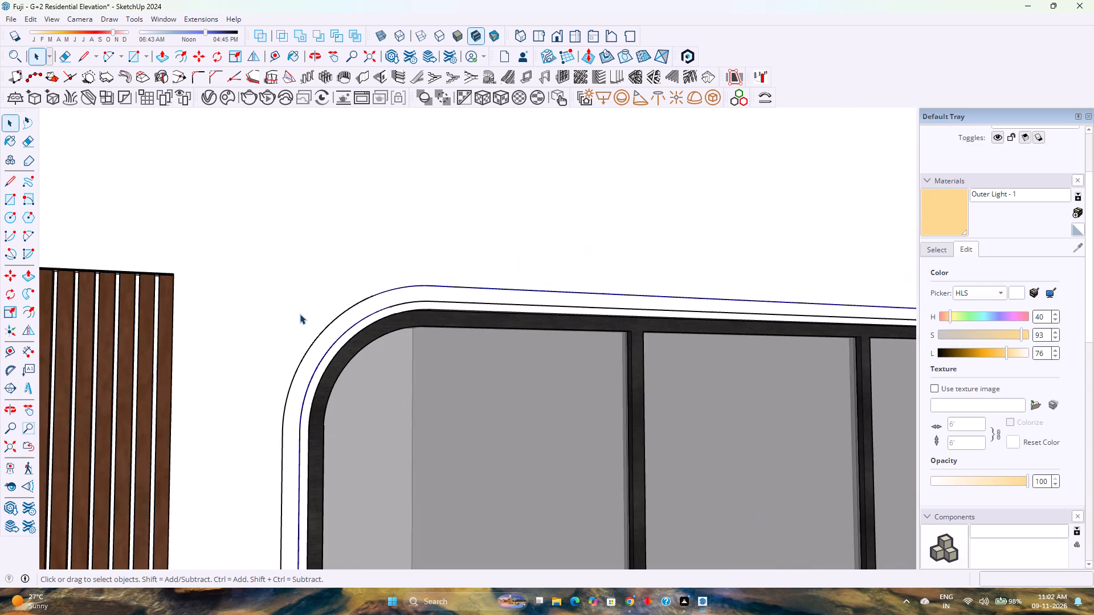
scroll(300, 314, down, 13)
scroll(577, 315, up, 8)
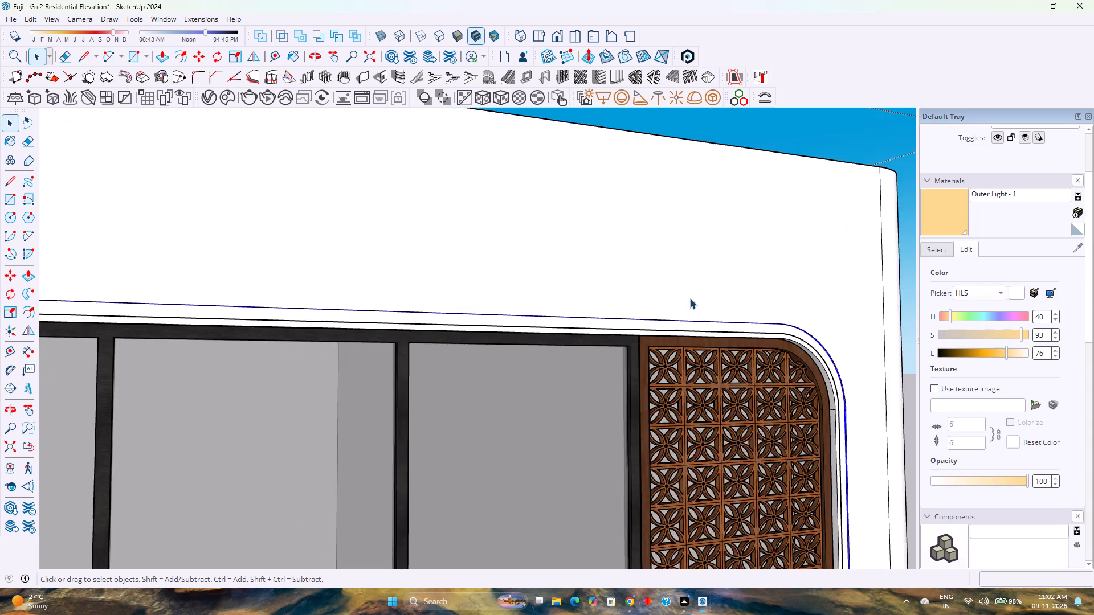
scroll(690, 298, up, 3)
click(687, 335)
scroll(687, 335, up, 7)
scroll(687, 335, down, 2)
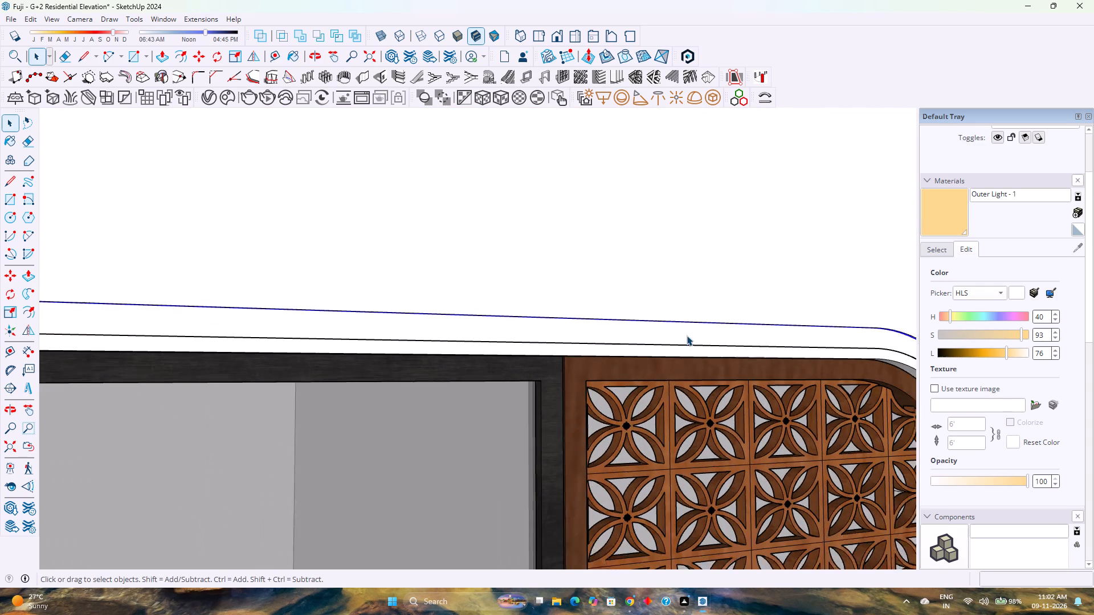
scroll(687, 335, down, 1)
double_click(687, 335)
scroll(687, 335, down, 5)
double_click(687, 335)
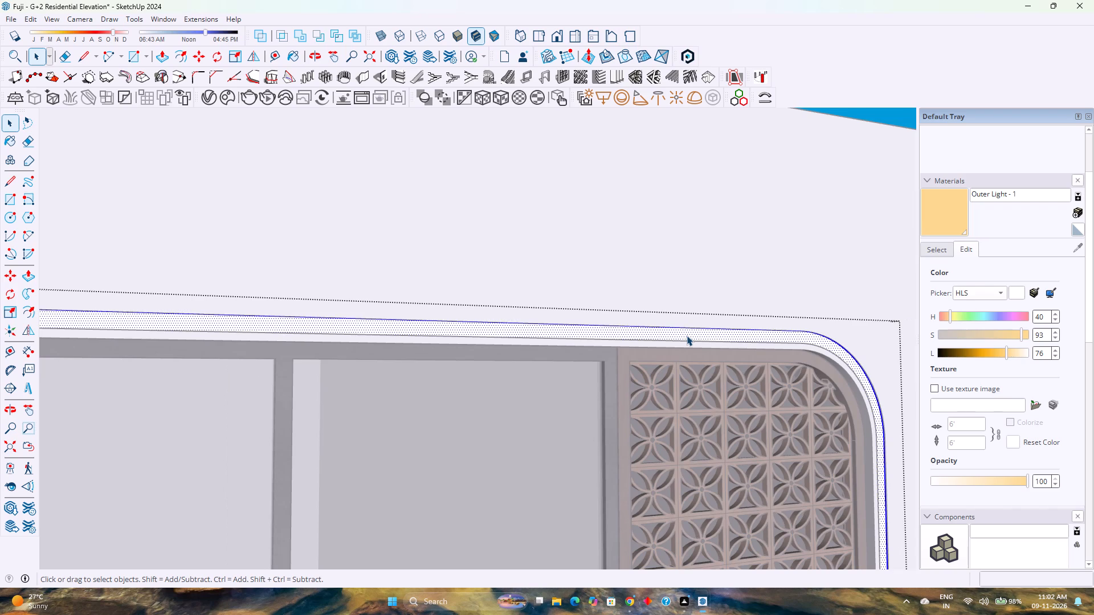
scroll(687, 335, down, 8)
key(Escape)
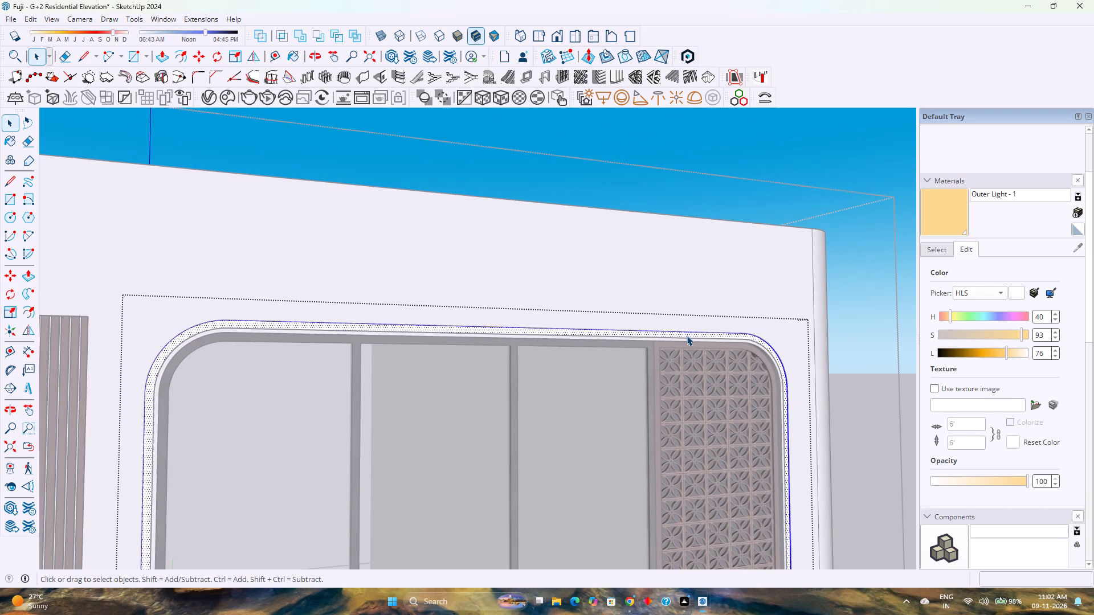
click(687, 331)
scroll(688, 333, up, 6)
click(692, 334)
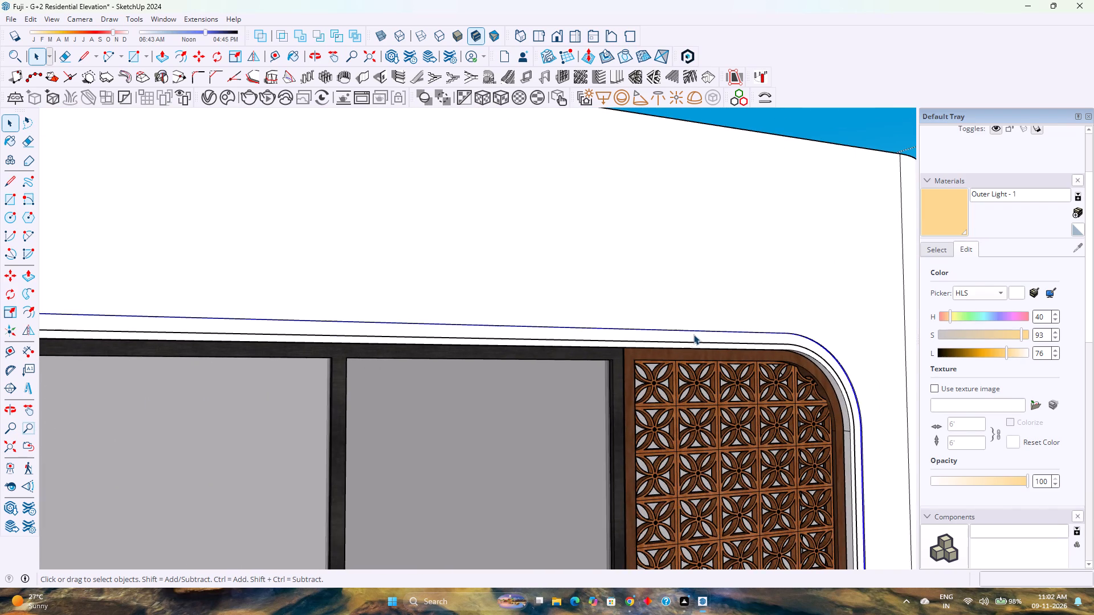
scroll(693, 334, up, 2)
scroll(693, 334, down, 4)
click(208, 101)
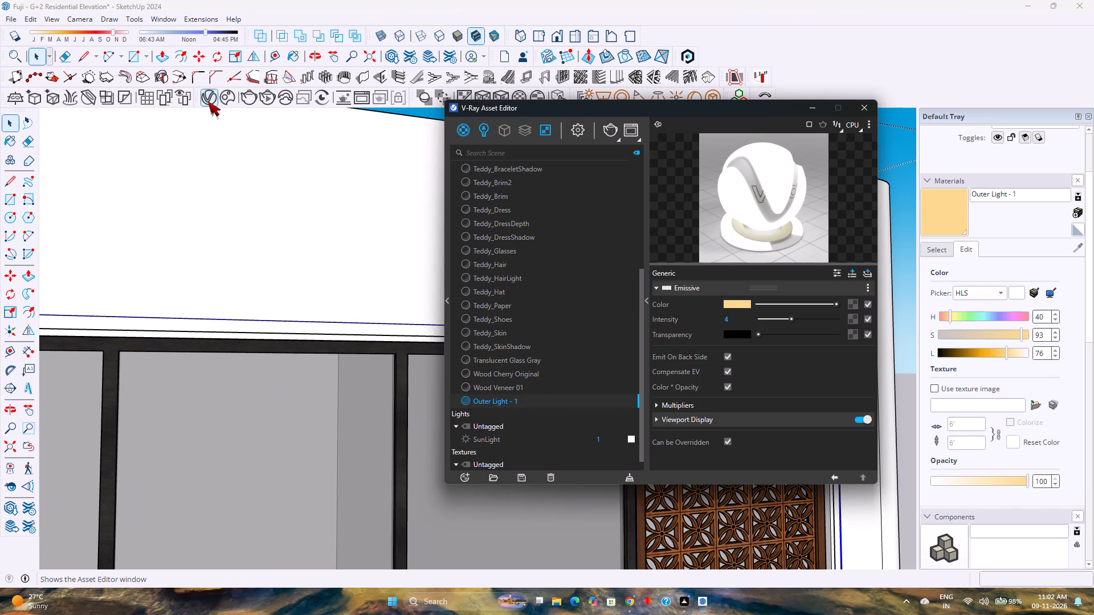
right_click(536, 398)
click(573, 268)
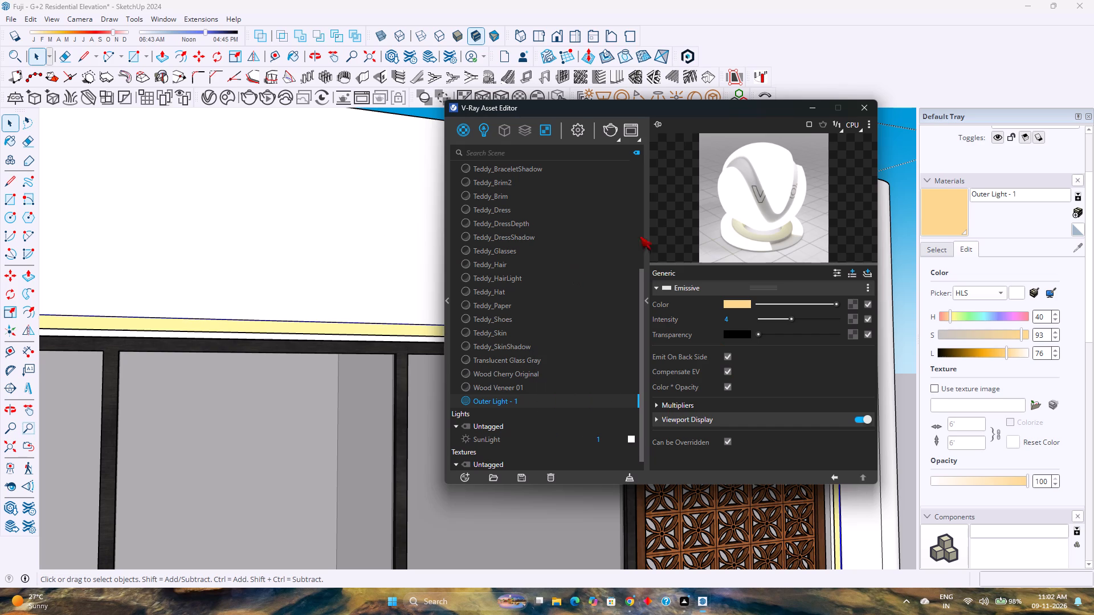
click(813, 110)
scroll(609, 270, down, 12)
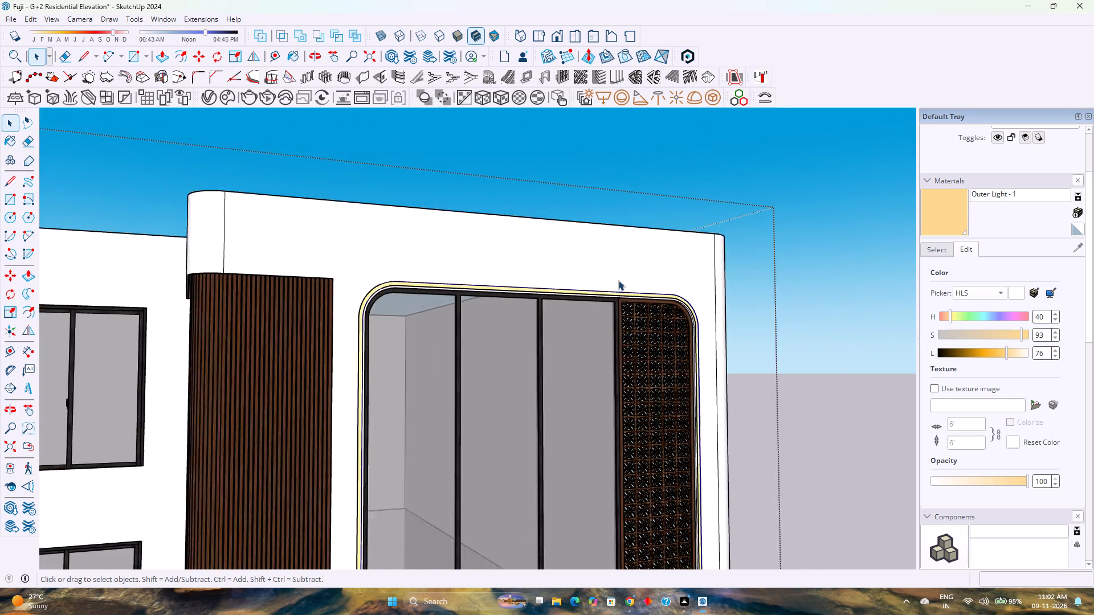
Render the straight front view of the building in V-Ray to examine the facade materials and light strips.
click(847, 327)
scroll(840, 325, down, 3)
middle_drag(832, 323, 814, 325)
middle_drag(807, 326, 696, 349)
middle_click(696, 349)
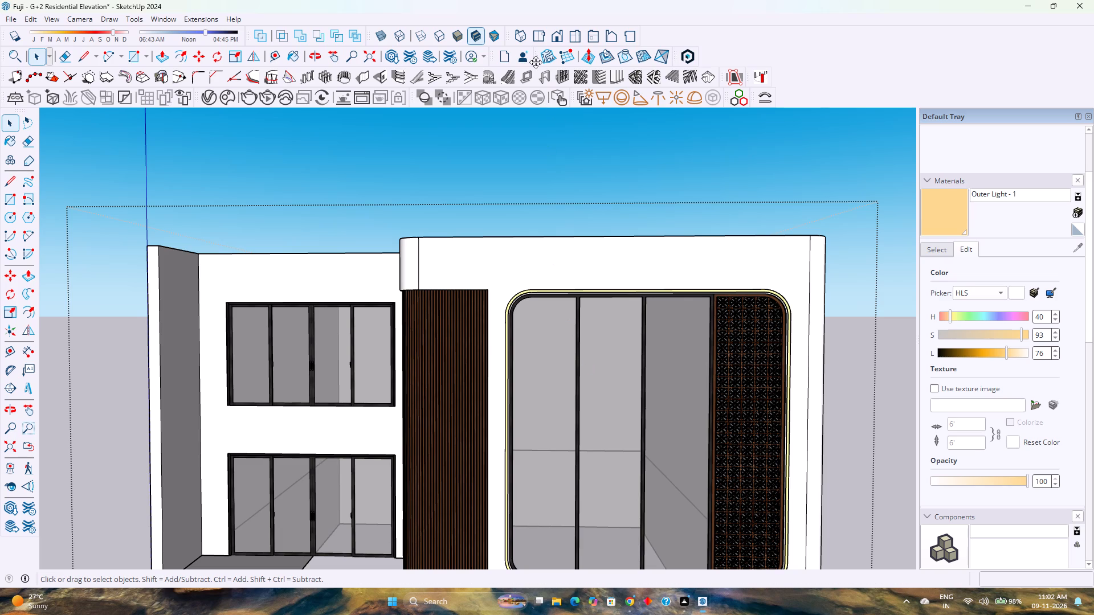
click(556, 40)
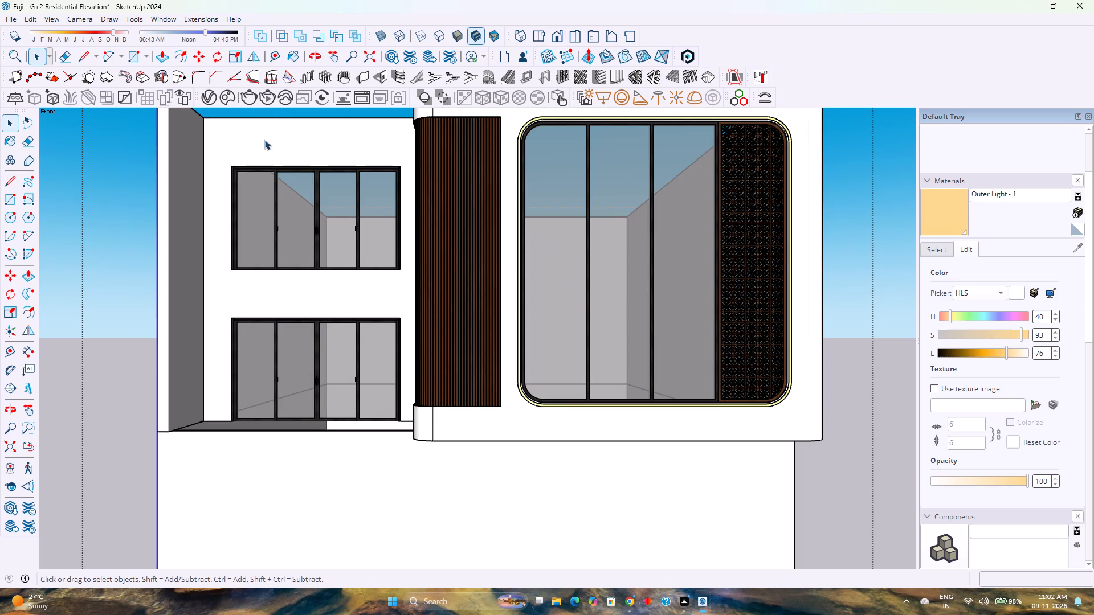
click(267, 99)
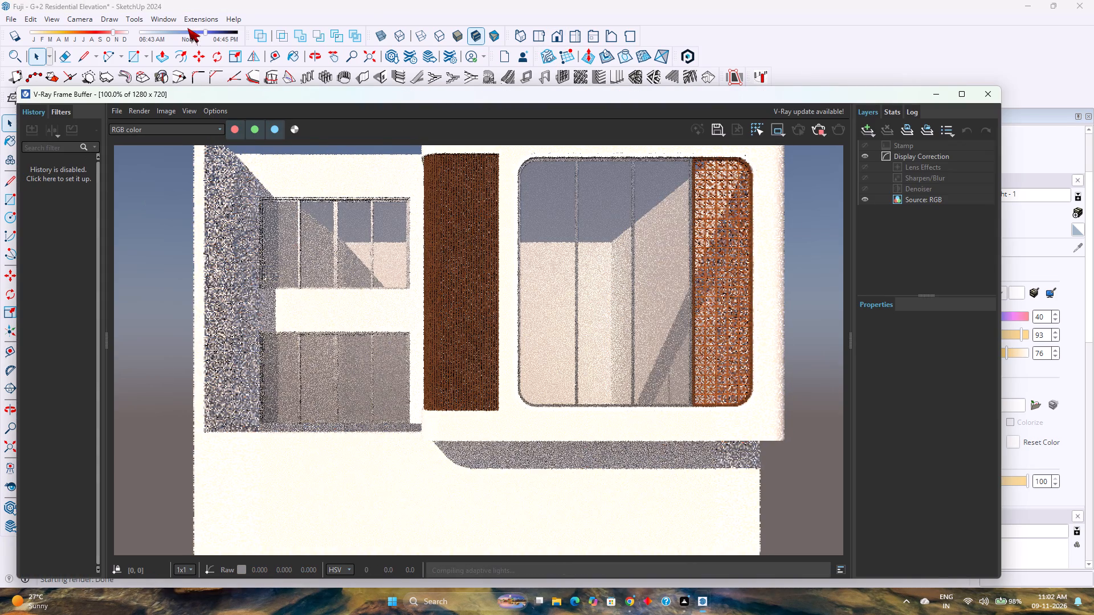
Shift the sun time to the evening end of its range and examine the glowing strips in the V-Ray render.
drag(202, 31, 233, 25)
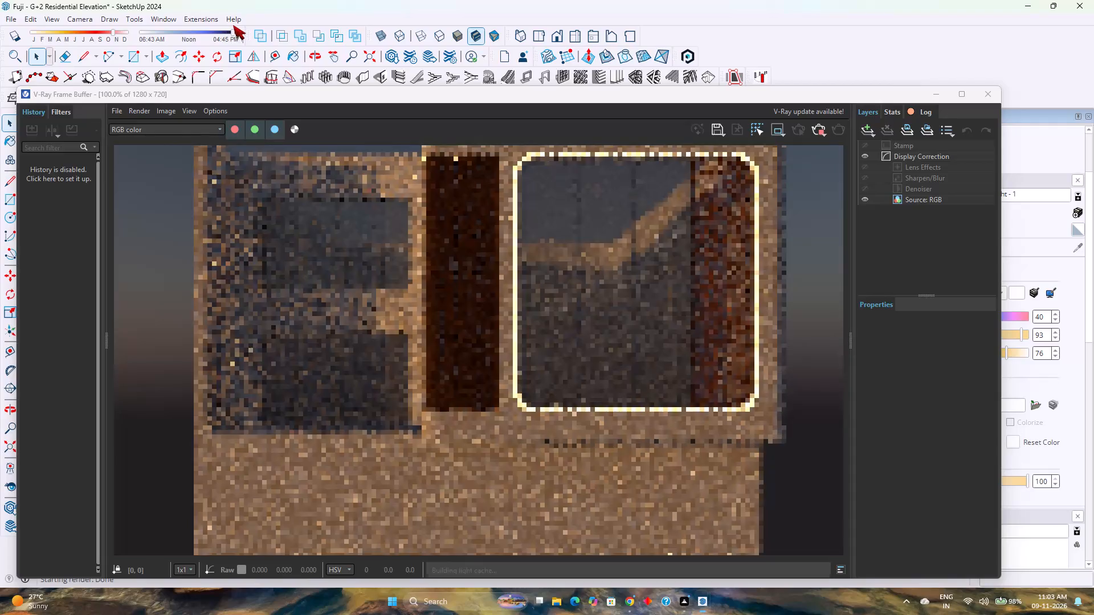
drag(233, 25, 232, 27)
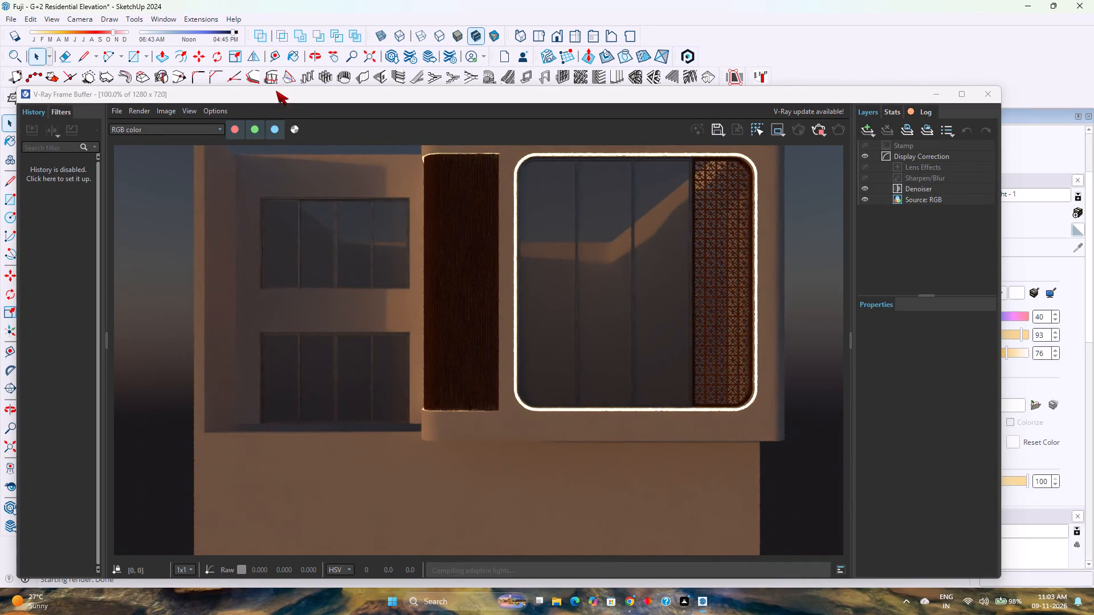
drag(234, 35, 242, 35)
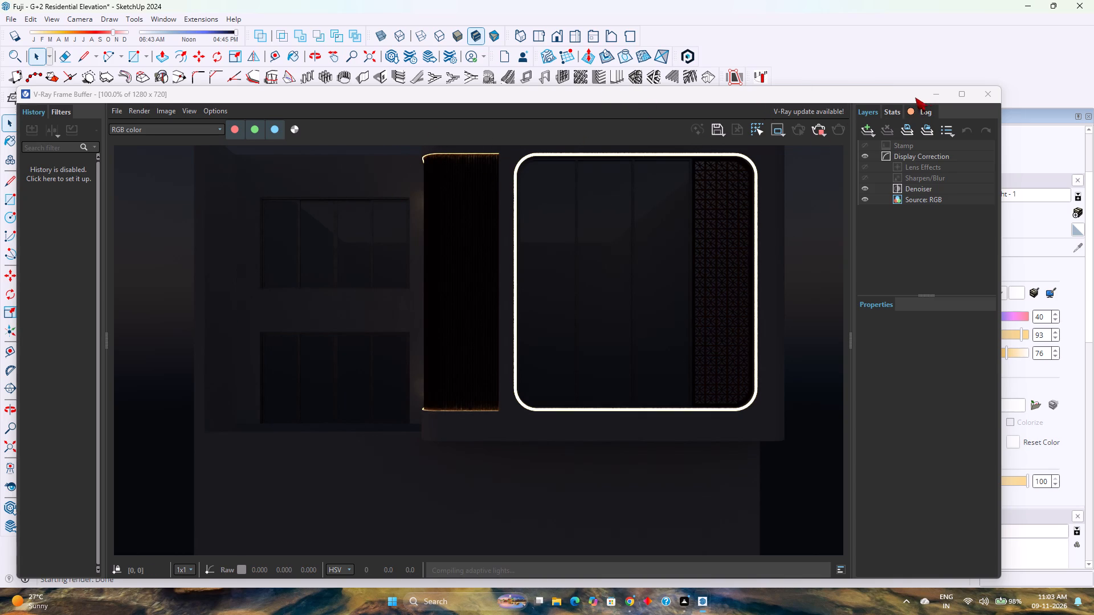
click(930, 102)
Set the sun time of day back to late afternoon, slightly before the 04:45 PM end of the range.
scroll(629, 306, down, 3)
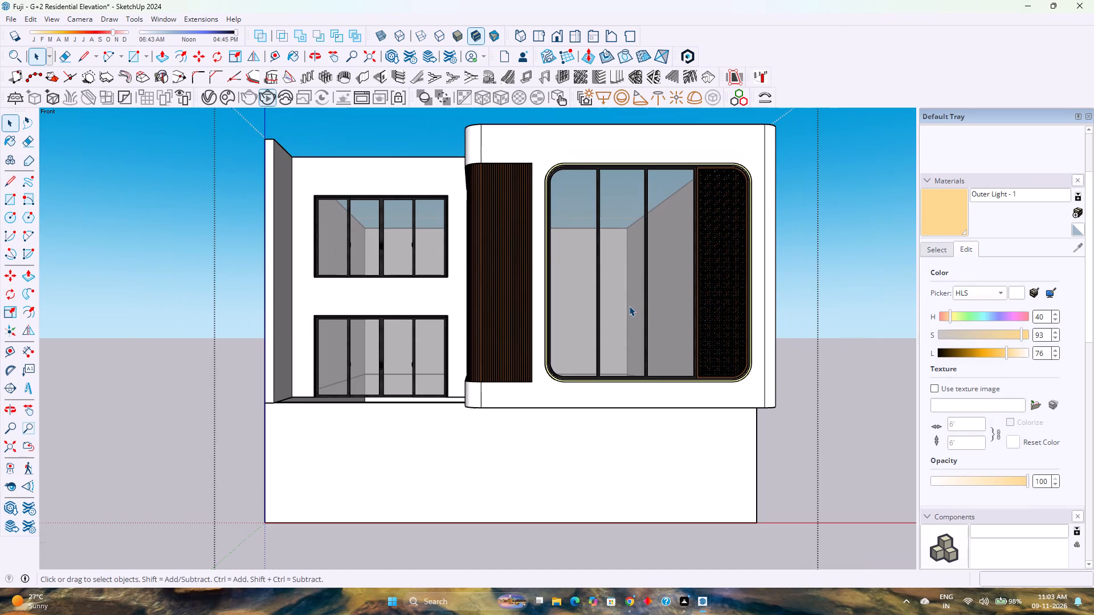
scroll(568, 255, down, 2)
middle_drag(568, 255, 548, 276)
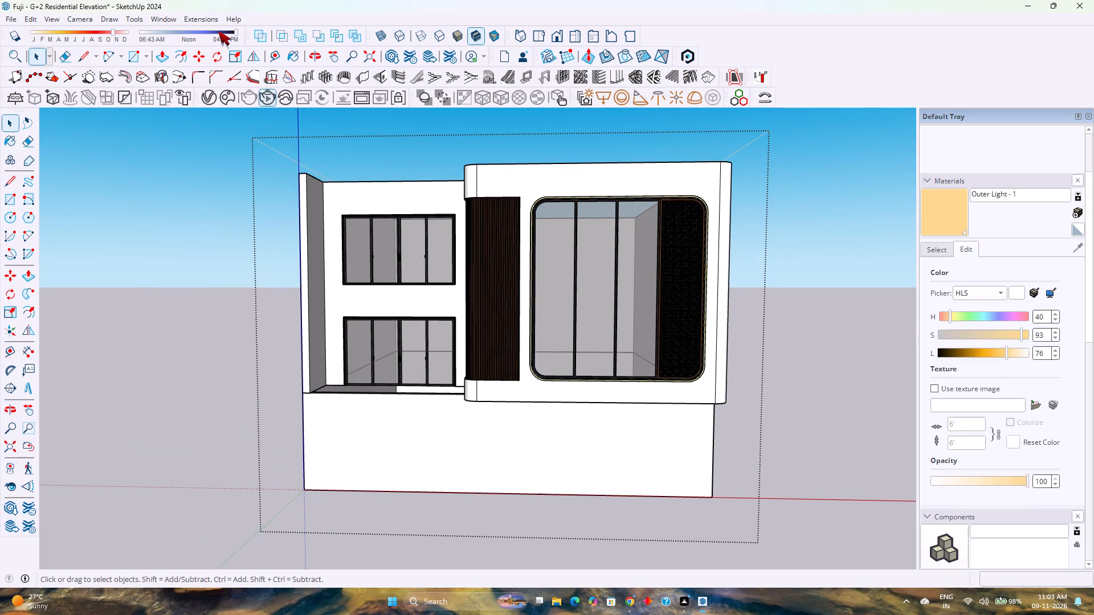
click(218, 31)
Open the ground-floor block and draw a 10' vertical line down its front face, below the corner where the projecting upper volume begins.
scroll(371, 282, down, 2)
scroll(402, 244, up, 4)
middle_drag(396, 246, 367, 356)
scroll(347, 329, down, 3)
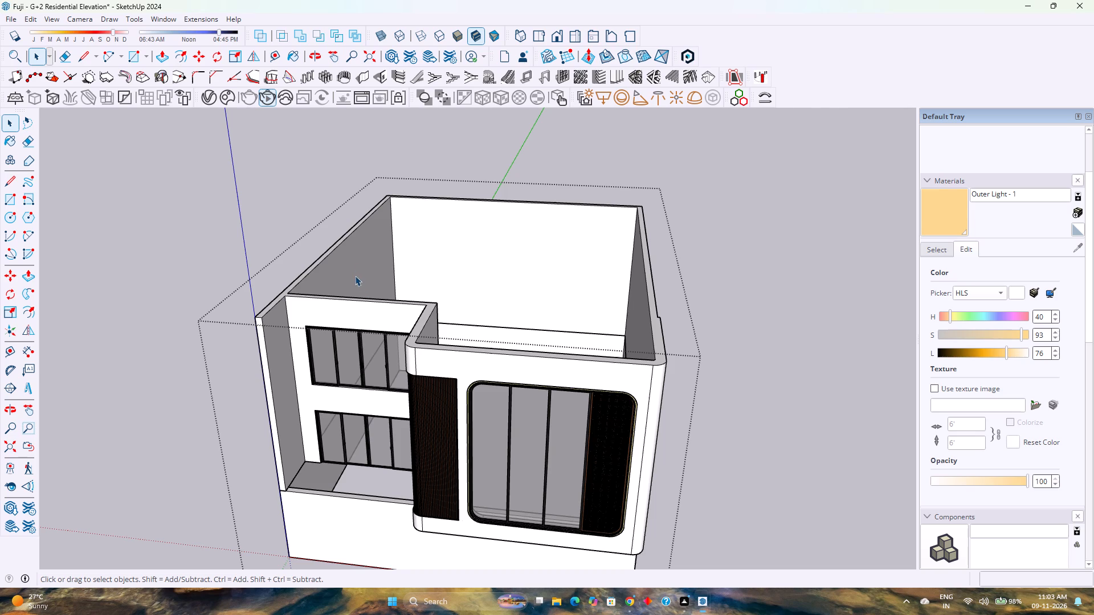
scroll(358, 294, down, 3)
scroll(372, 358, up, 2)
middle_drag(373, 356, 395, 333)
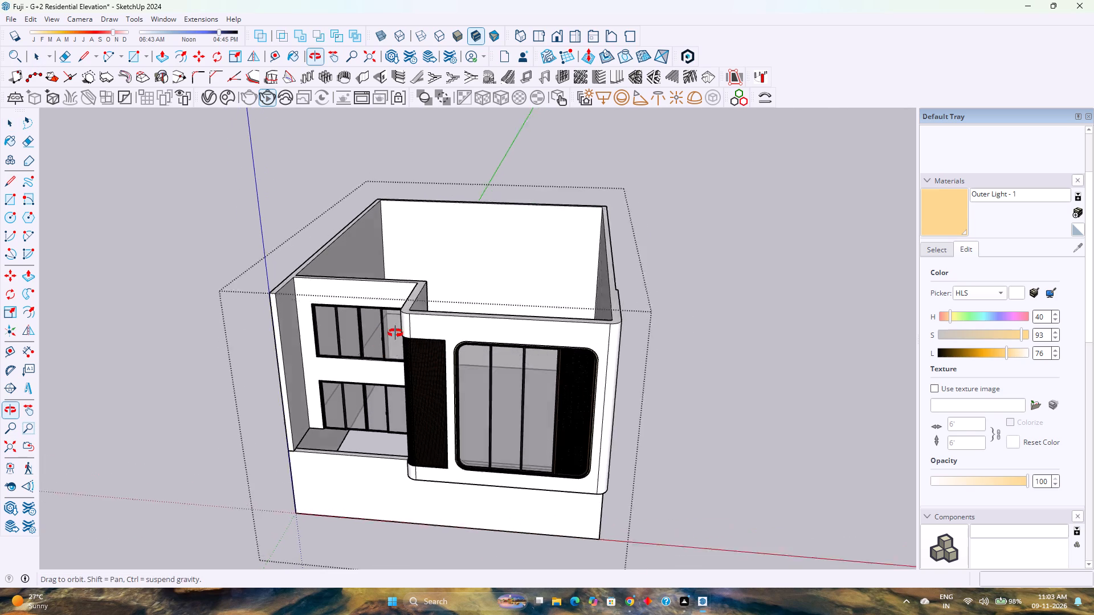
middle_drag(395, 333, 438, 295)
double_click(389, 485)
middle_drag(390, 483, 432, 417)
scroll(390, 483, up, 1)
scroll(452, 400, up, 5)
middle_drag(495, 422, 485, 406)
middle_drag(485, 406, 453, 329)
middle_click(452, 328)
middle_click(451, 326)
scroll(452, 324, up, 3)
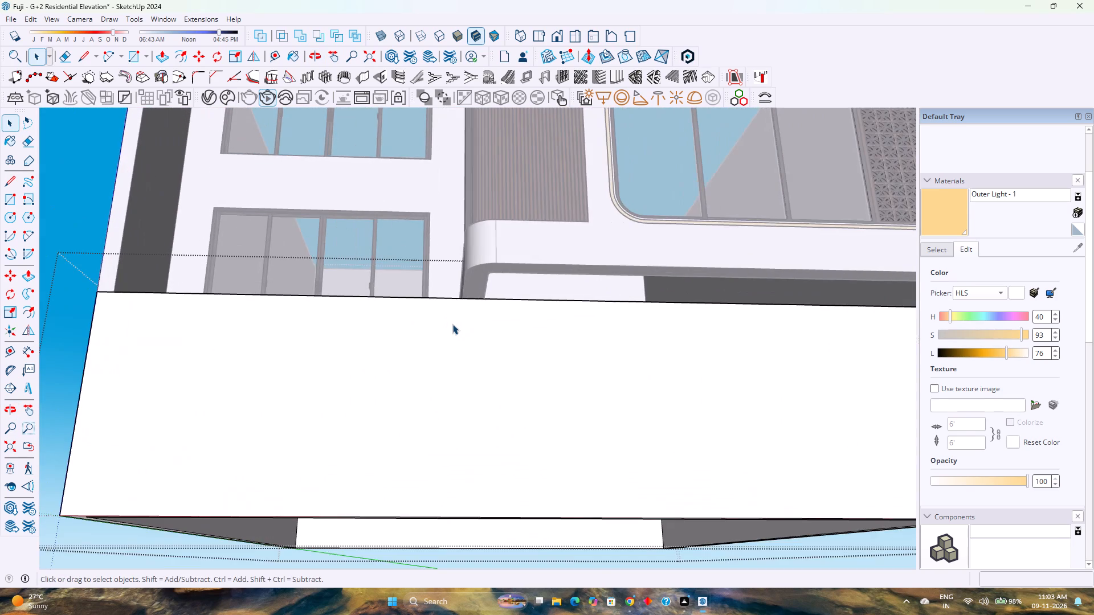
scroll(452, 324, up, 3)
scroll(446, 321, down, 3)
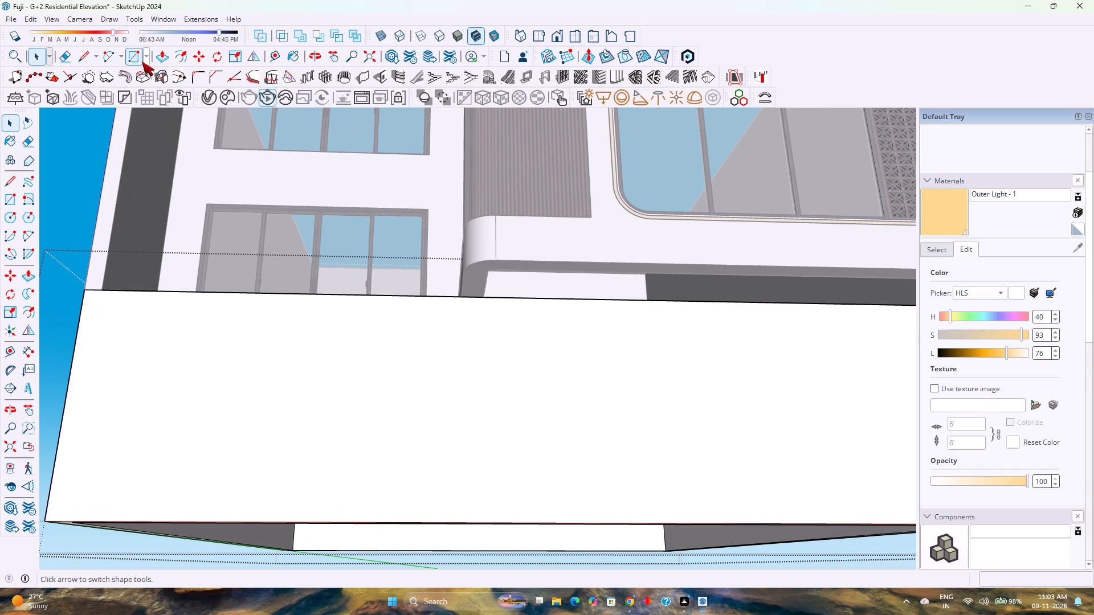
click(83, 54)
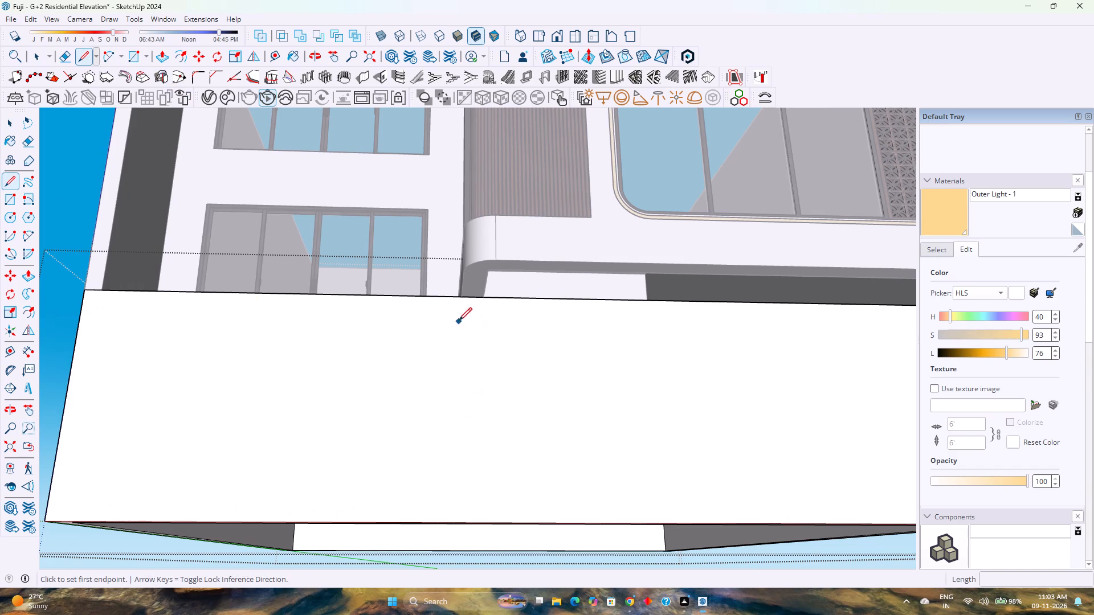
click(461, 299)
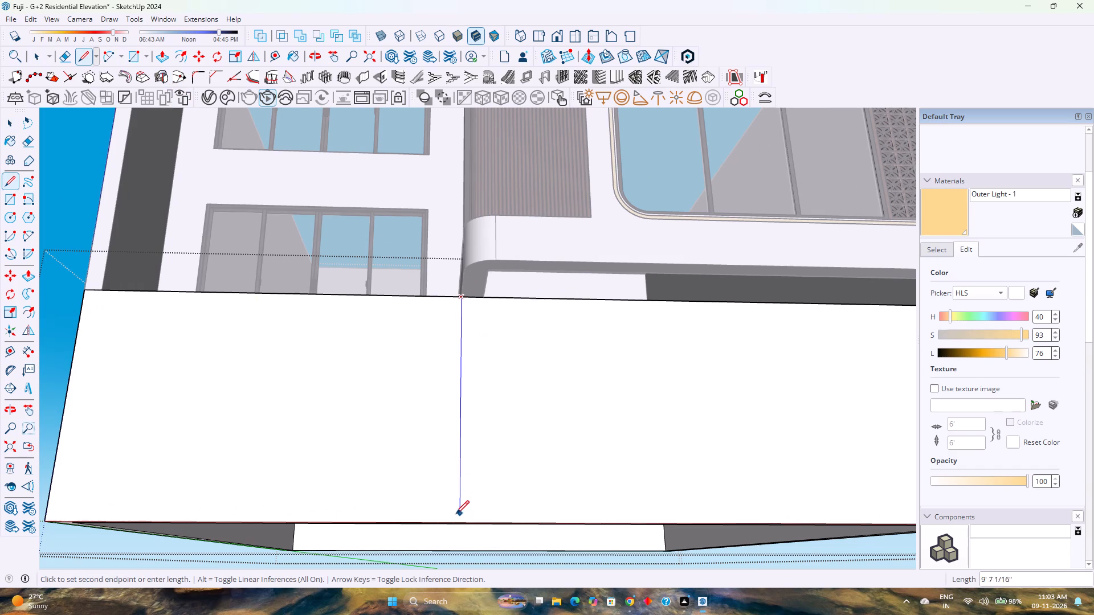
click(459, 526)
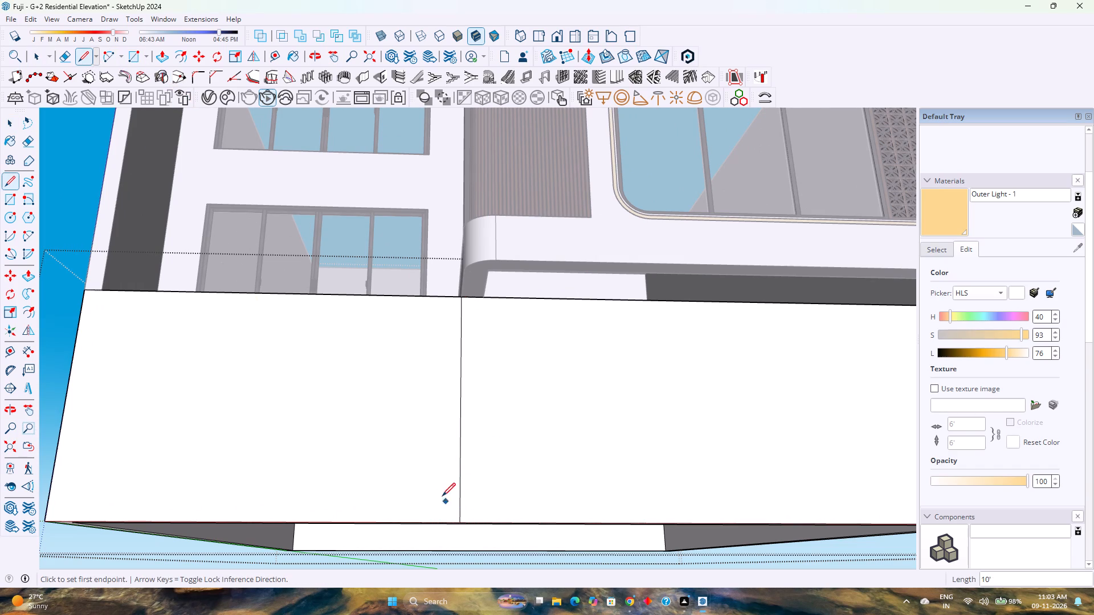
Copy the outer vertical edge of the ground-floor front face, on the recessed window side, 9" inward along the face.
middle_drag(35, 289, 97, 388)
middle_click(97, 388)
scroll(142, 380, down, 4)
middle_drag(142, 380, 216, 497)
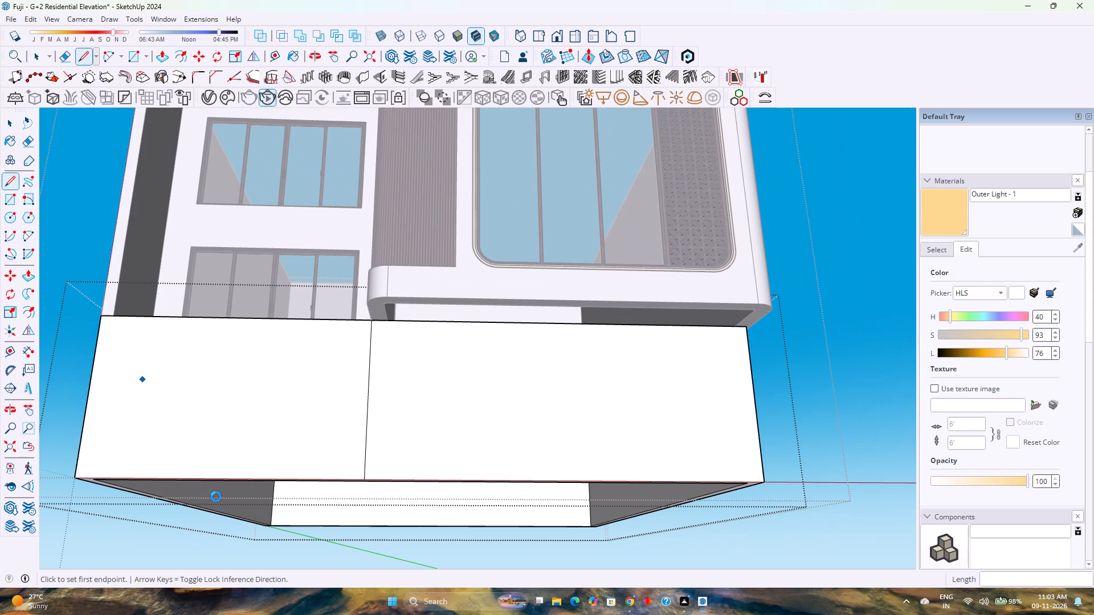
middle_drag(216, 497, 224, 507)
middle_click(224, 507)
scroll(223, 421, down, 3)
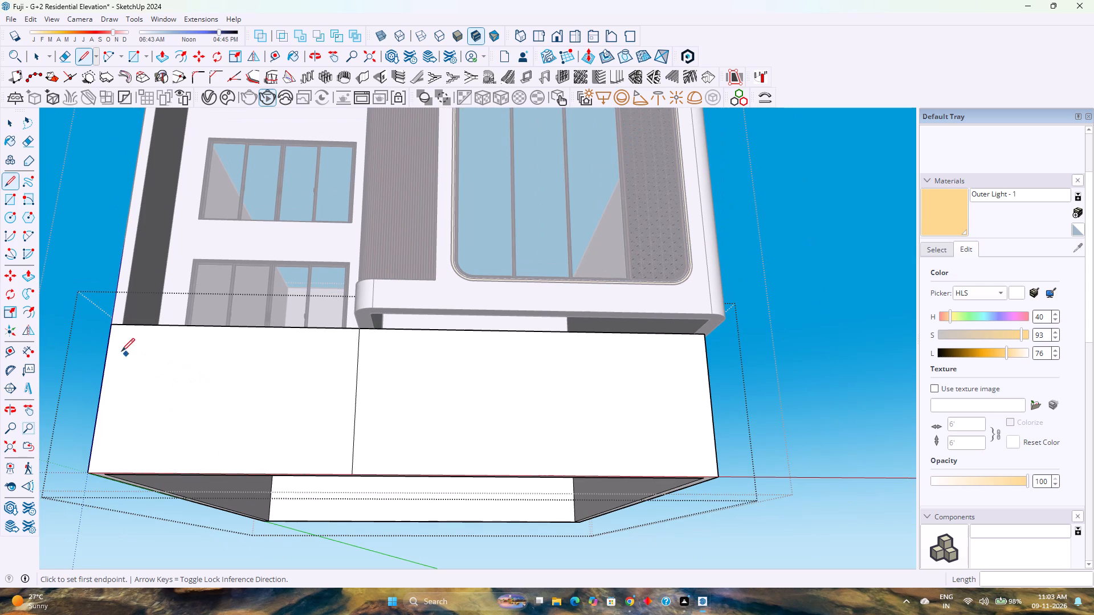
key(space)
click(105, 361)
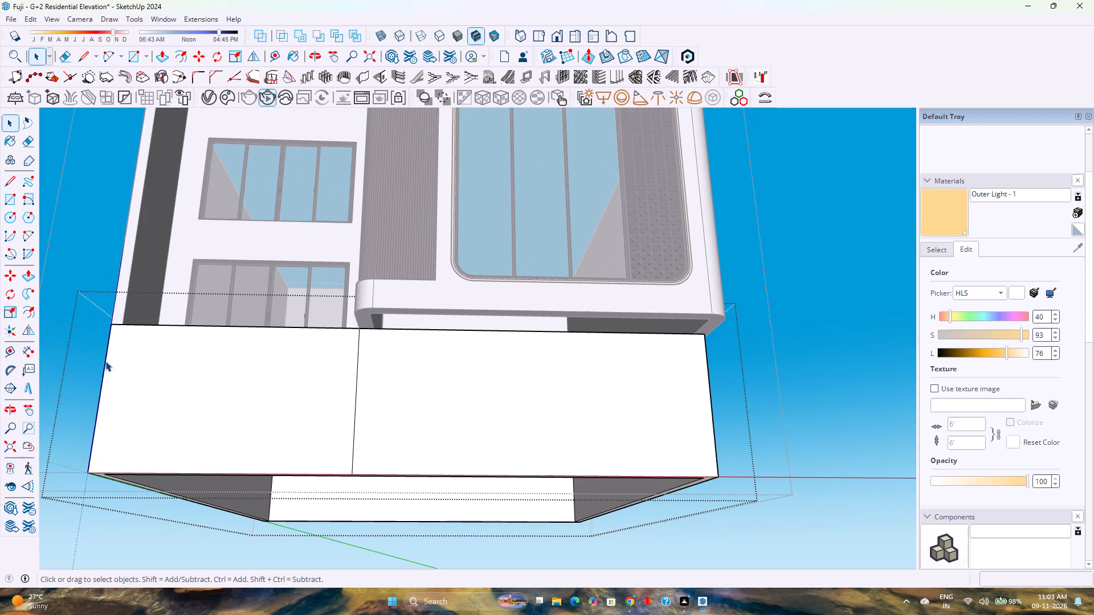
key(m)
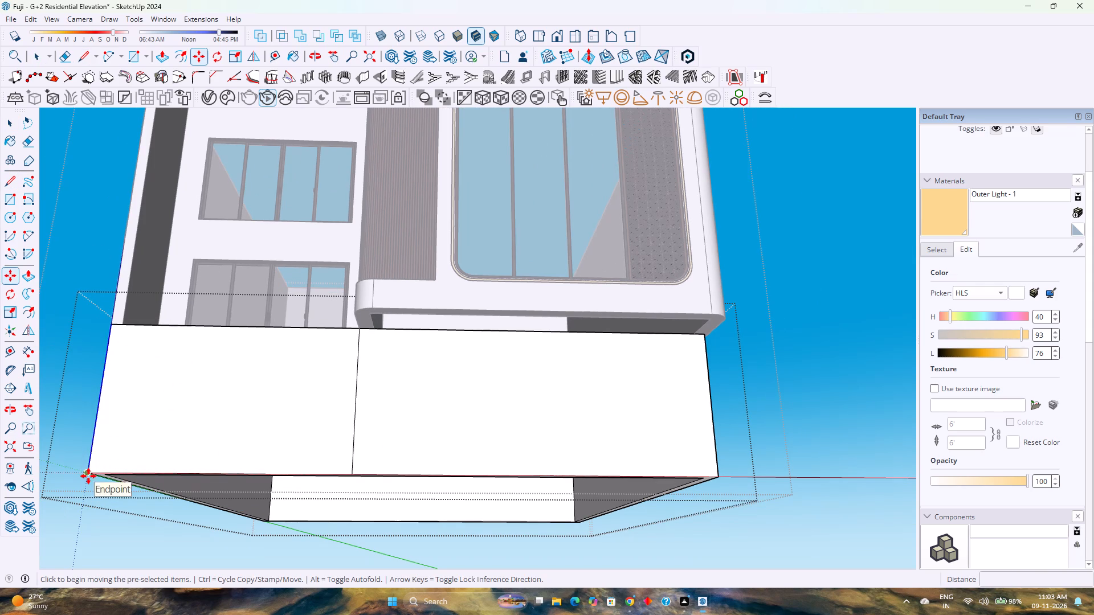
click(88, 476)
key(9)
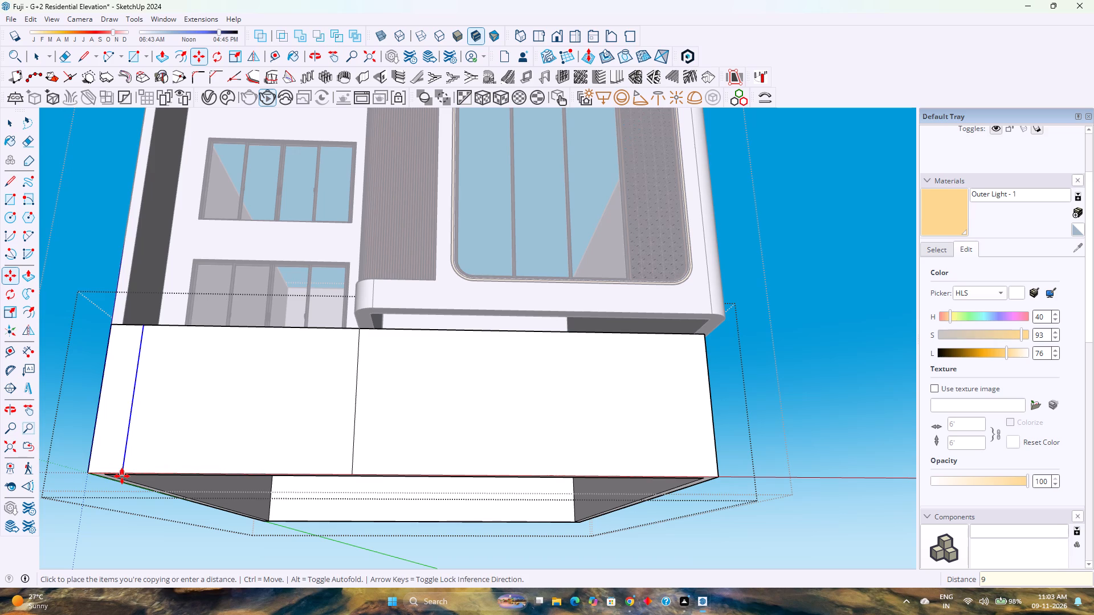
key(Return)
Place a vertical guide on the inside of the ground-floor front wall, aligned with the inner corner of the projecting volume's side wall above.
middle_drag(409, 320, 239, 497)
scroll(276, 438, down, 4)
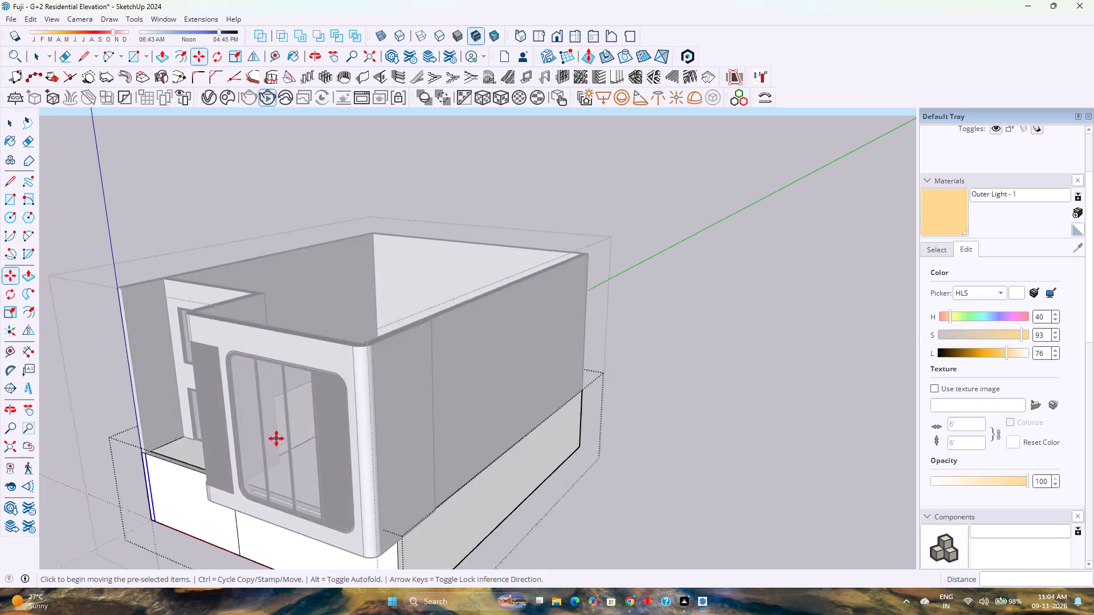
scroll(276, 438, down, 1)
middle_drag(350, 350, 2, 519)
scroll(404, 219, up, 5)
middle_drag(353, 272, 157, 297)
scroll(266, 250, up, 1)
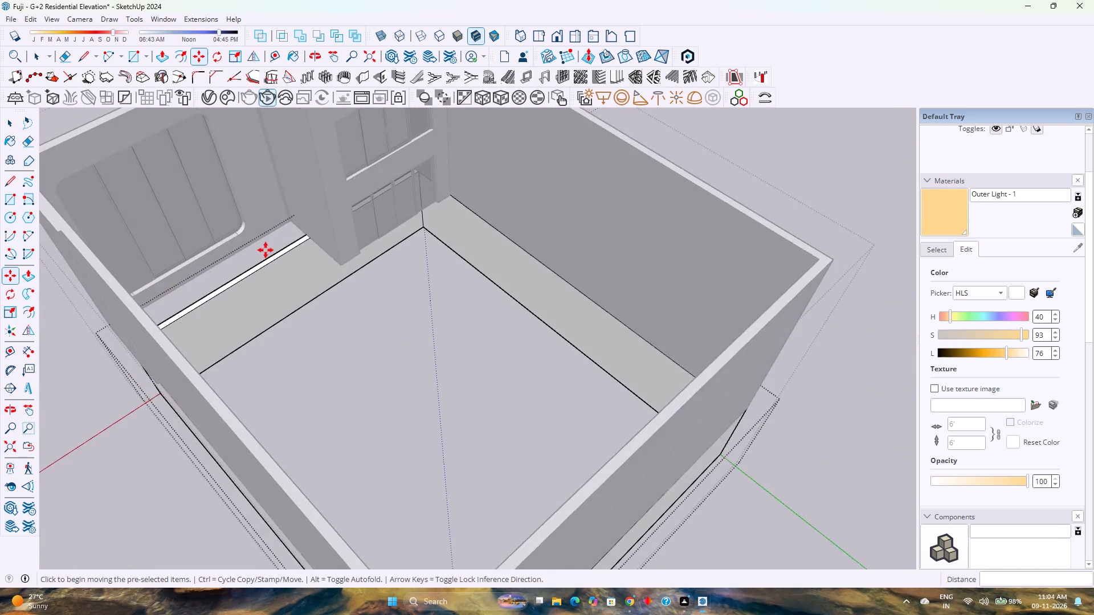
scroll(266, 250, up, 6)
middle_drag(301, 254, 276, 212)
middle_click(275, 208)
middle_click(274, 206)
scroll(354, 163, up, 9)
key(l)
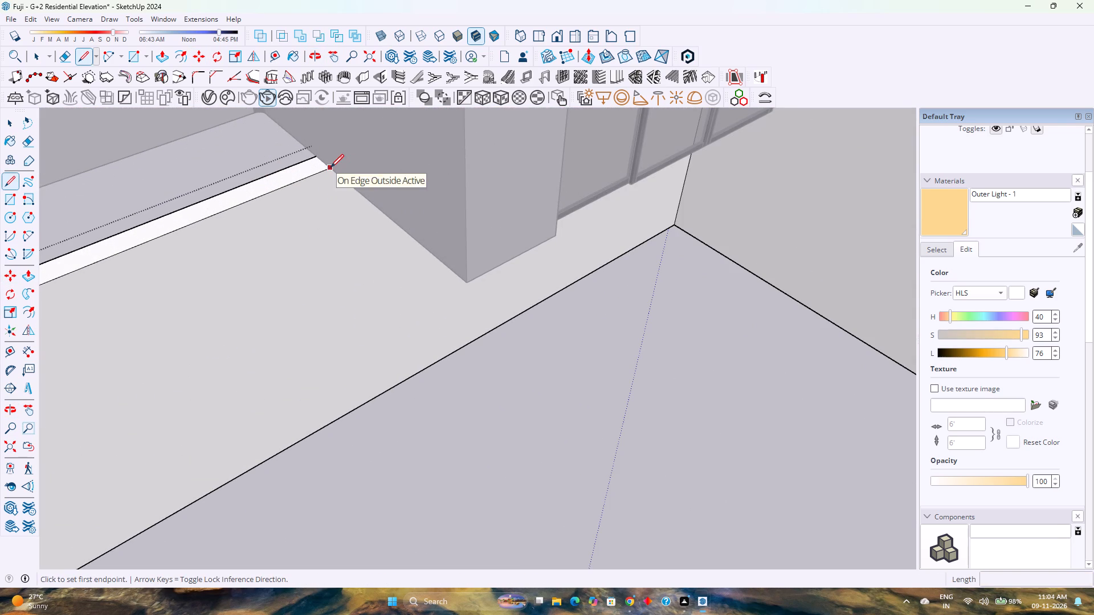
scroll(337, 192, up, 6)
shift+middle_drag(352, 218, 417, 368)
middle_drag(405, 359, 282, 227)
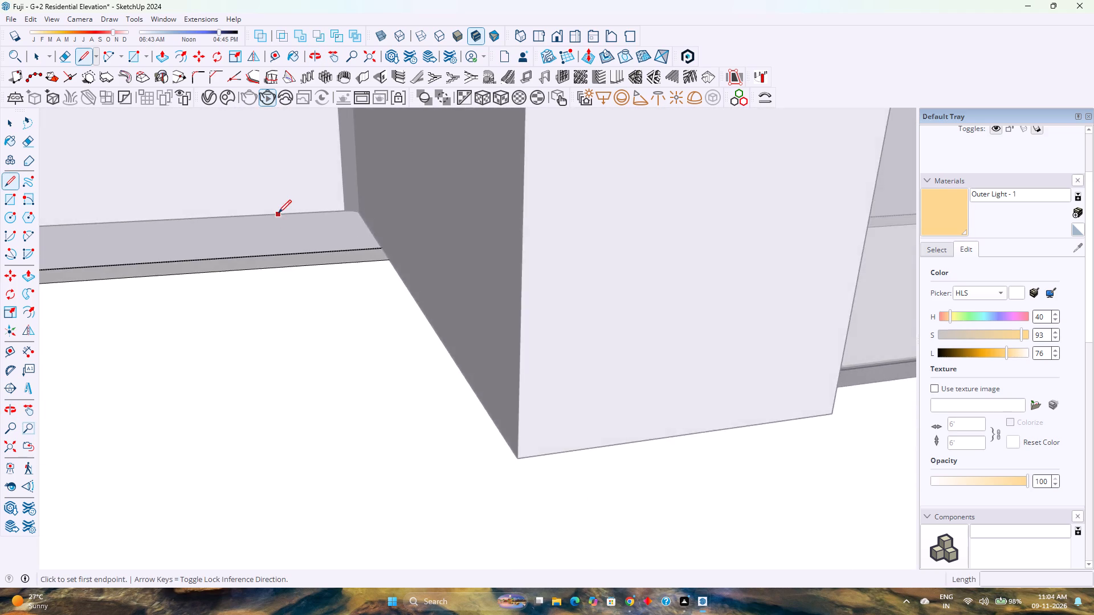
scroll(278, 213, down, 3)
middle_drag(310, 276, 334, 231)
scroll(338, 228, up, 1)
middle_drag(352, 227, 326, 192)
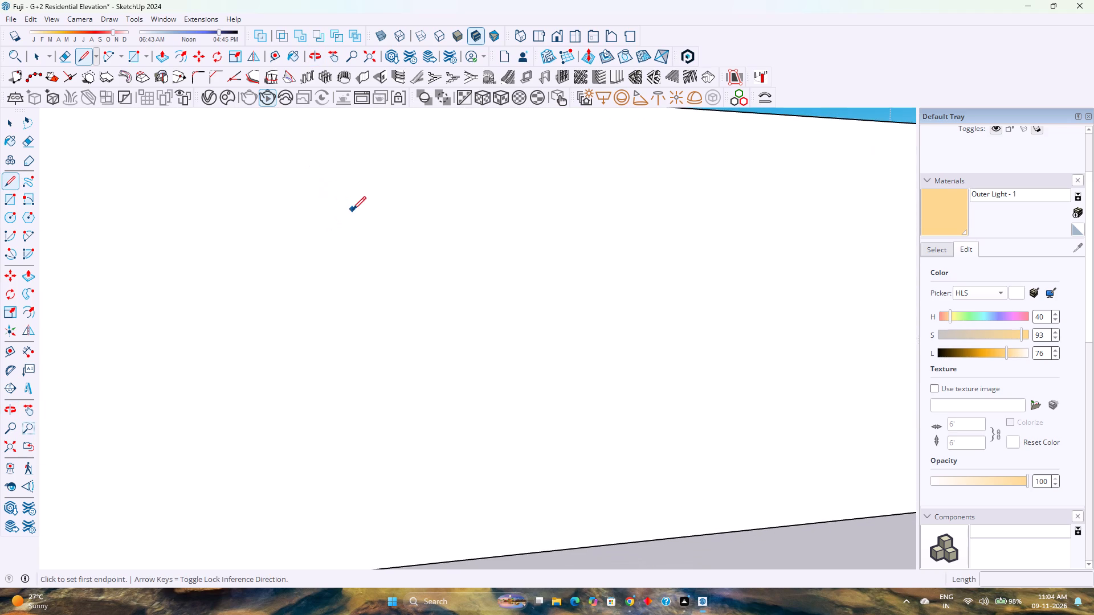
scroll(418, 260, down, 3)
shift+middle_drag(418, 221, 465, 314)
middle_drag(436, 304, 410, 261)
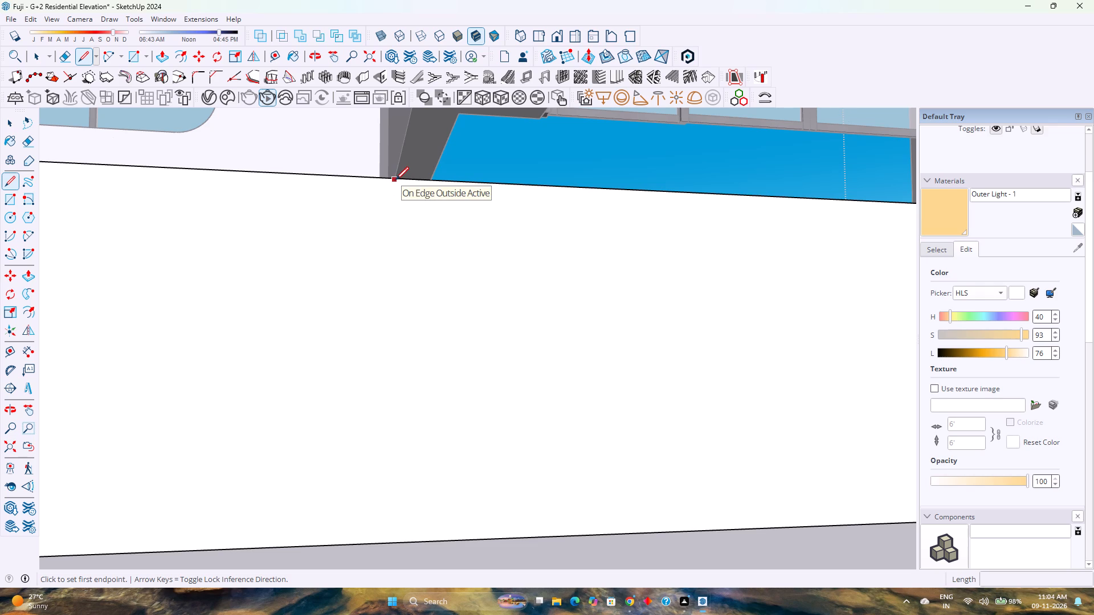
click(281, 56)
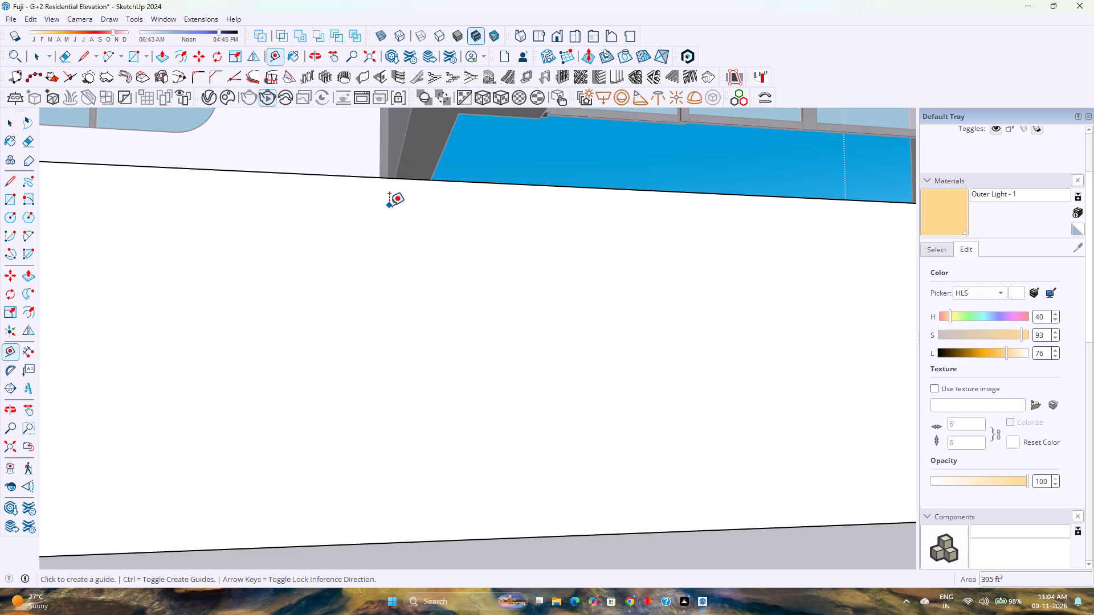
click(387, 155)
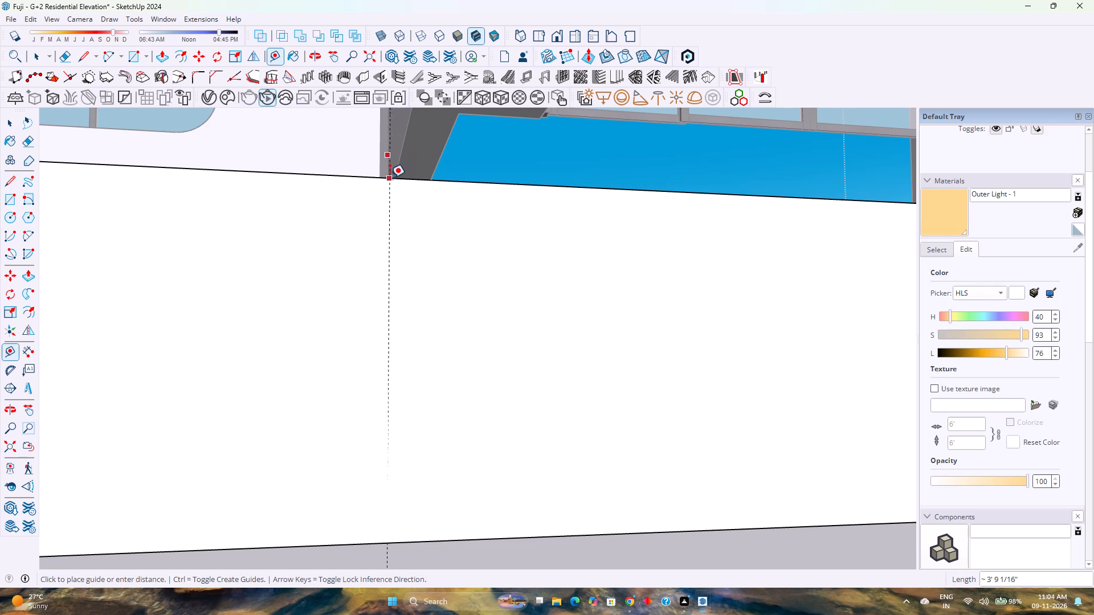
click(394, 178)
Draw a full-height vertical line along the guide to split the inside face of the ground-floor front wall.
key(l)
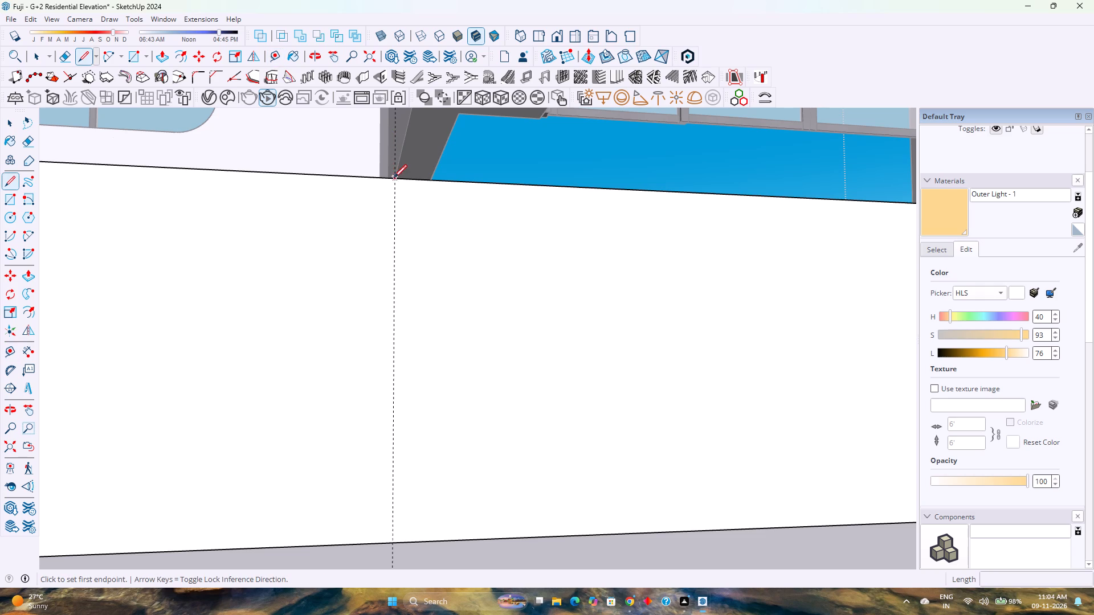
click(396, 179)
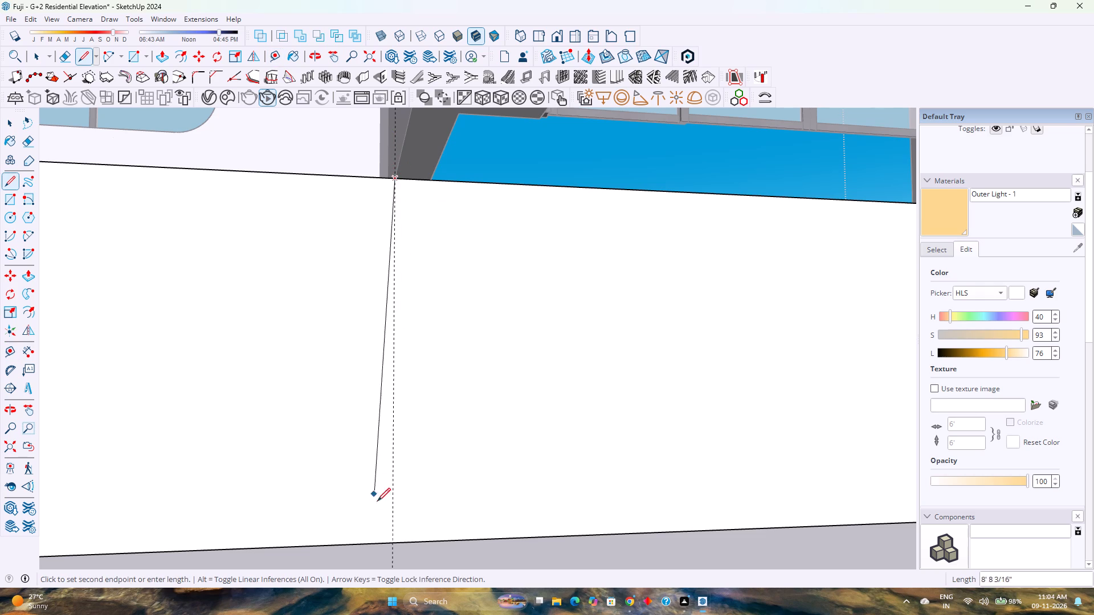
click(397, 543)
key(space)
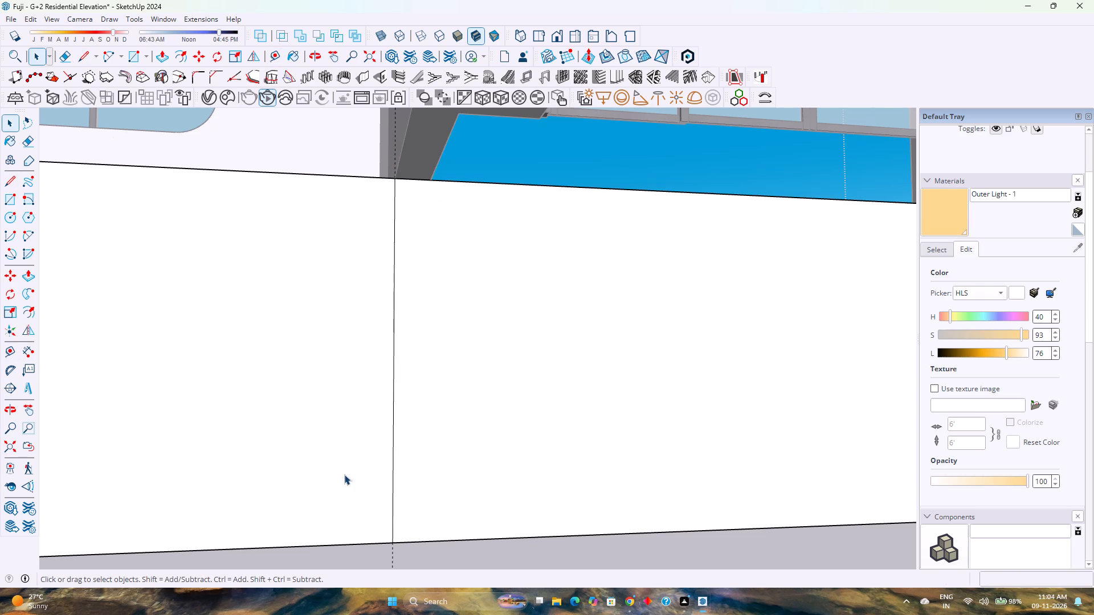
key(Escape)
Push/Pull the split inside face below the recessed windows 6' into the building, flush with the window wall above.
scroll(344, 474, down, 3)
middle_drag(344, 474, 383, 499)
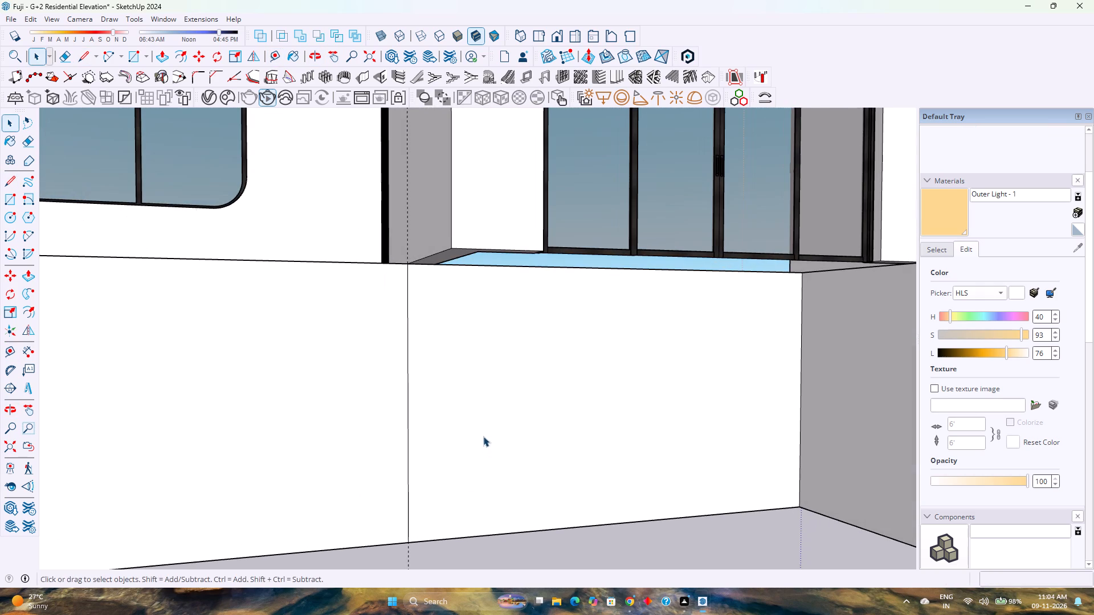
key(p)
click(479, 420)
key(space)
double_click(474, 402)
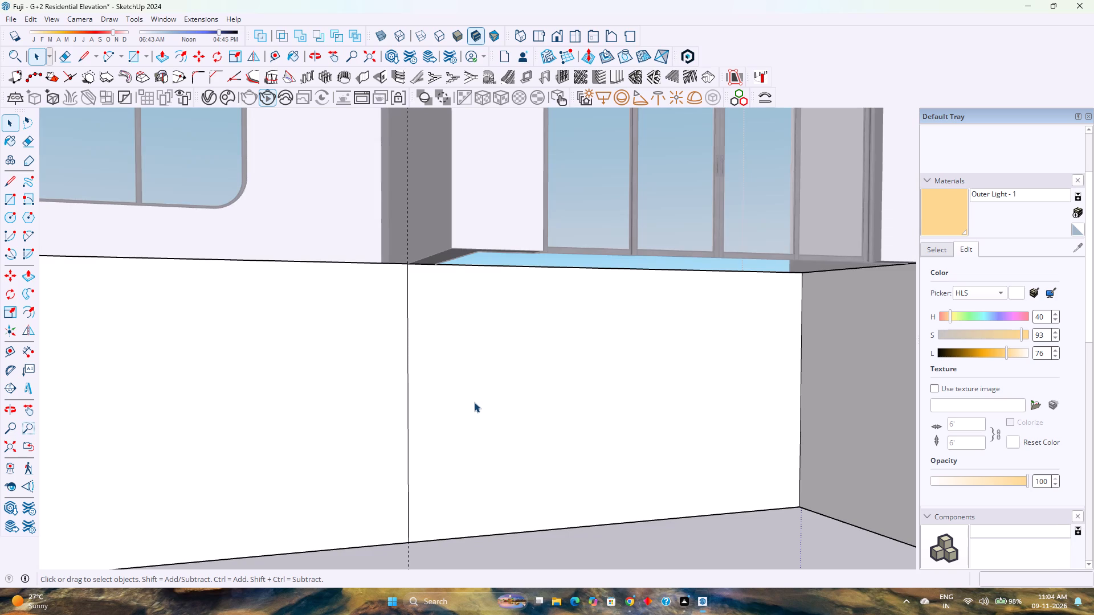
key(p)
click(474, 402)
click(484, 231)
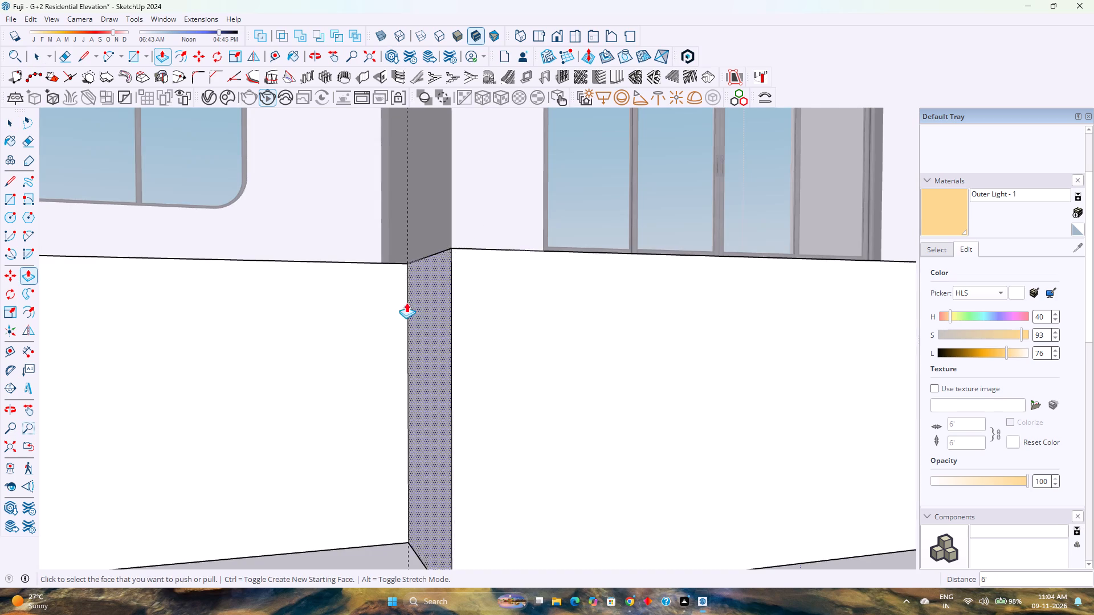
Push/Pull the outer ground-floor front face below the recessed windows 6' into the building, flush with the window wall above.
scroll(379, 305, down, 4)
middle_drag(374, 305, 676, 403)
scroll(664, 384, down, 4)
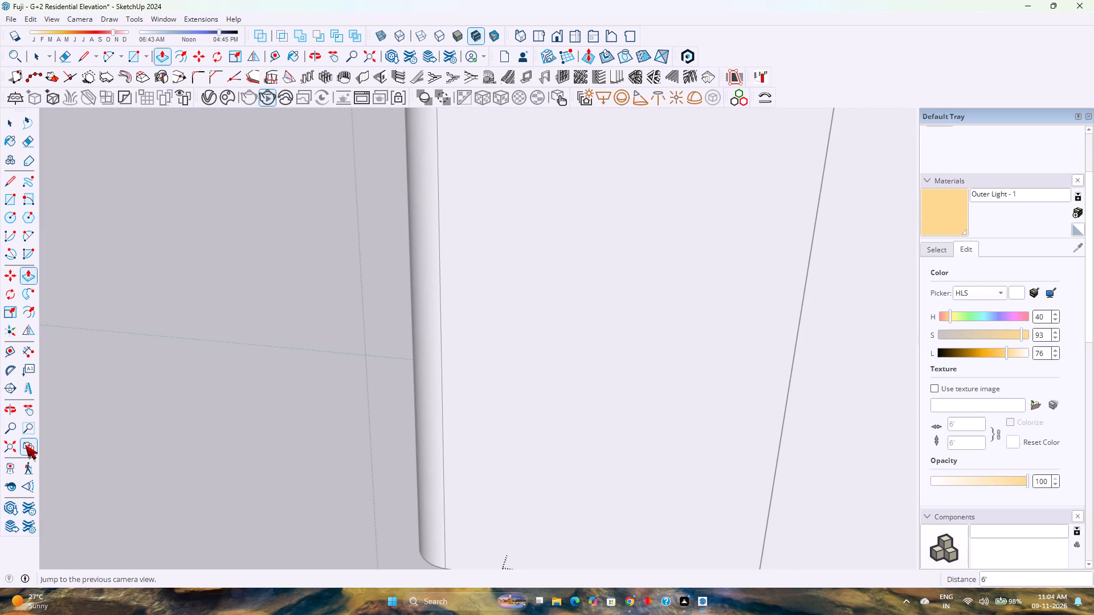
click(13, 445)
middle_drag(232, 428, 561, 416)
scroll(677, 380, down, 1)
scroll(238, 366, down, 1)
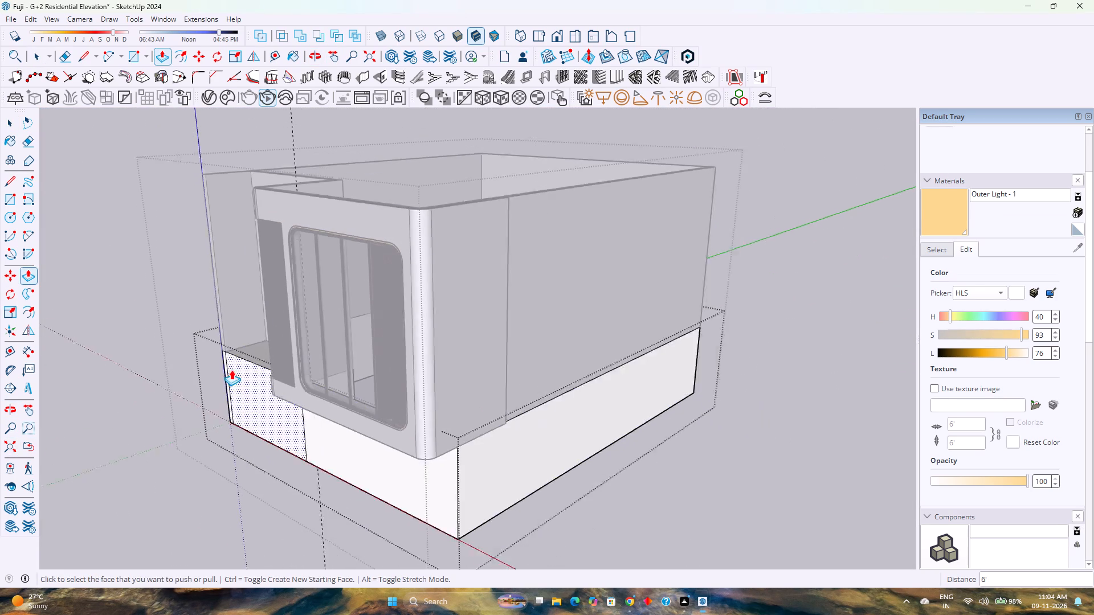
scroll(231, 370, up, 3)
middle_drag(231, 370, 462, 363)
click(462, 436)
click(427, 353)
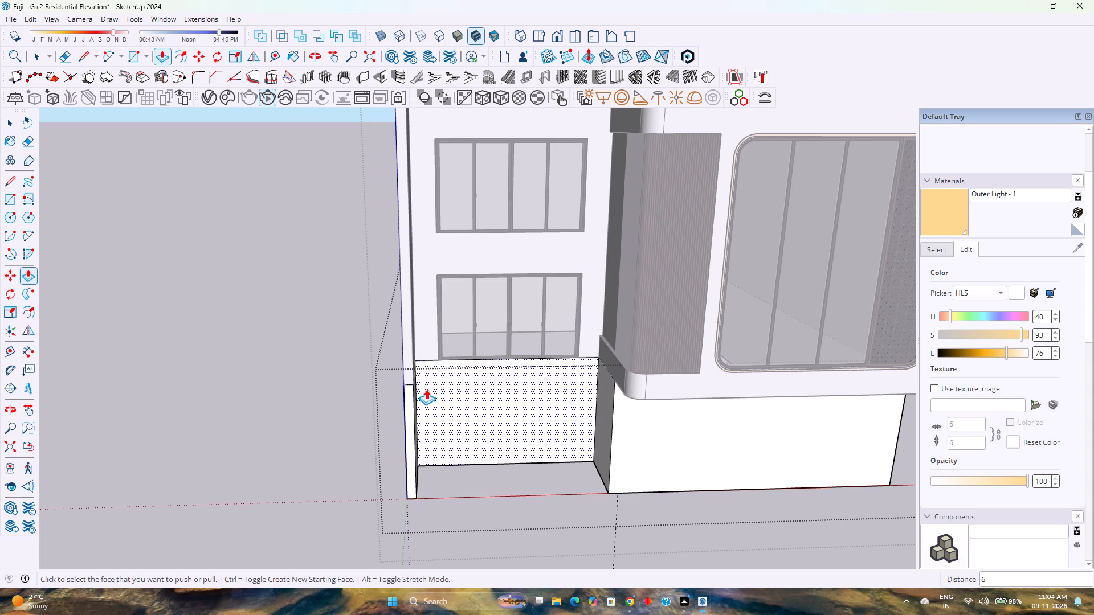
key(space)
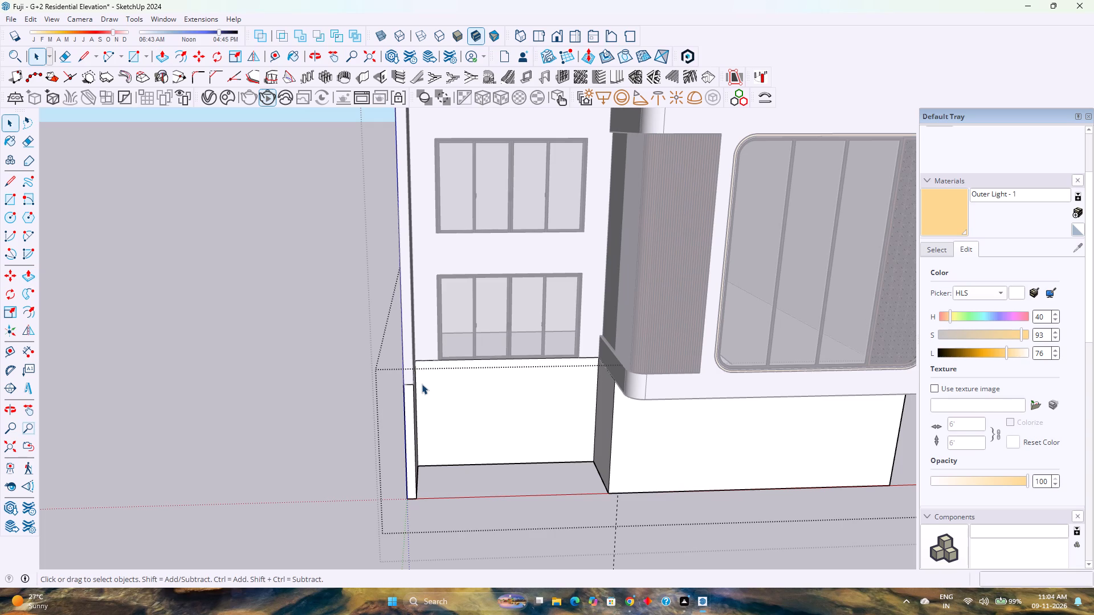
key(Escape)
Delete all guides in the model and close the open group.
scroll(409, 388, up, 4)
scroll(405, 388, down, 2)
middle_drag(527, 448, 181, 286)
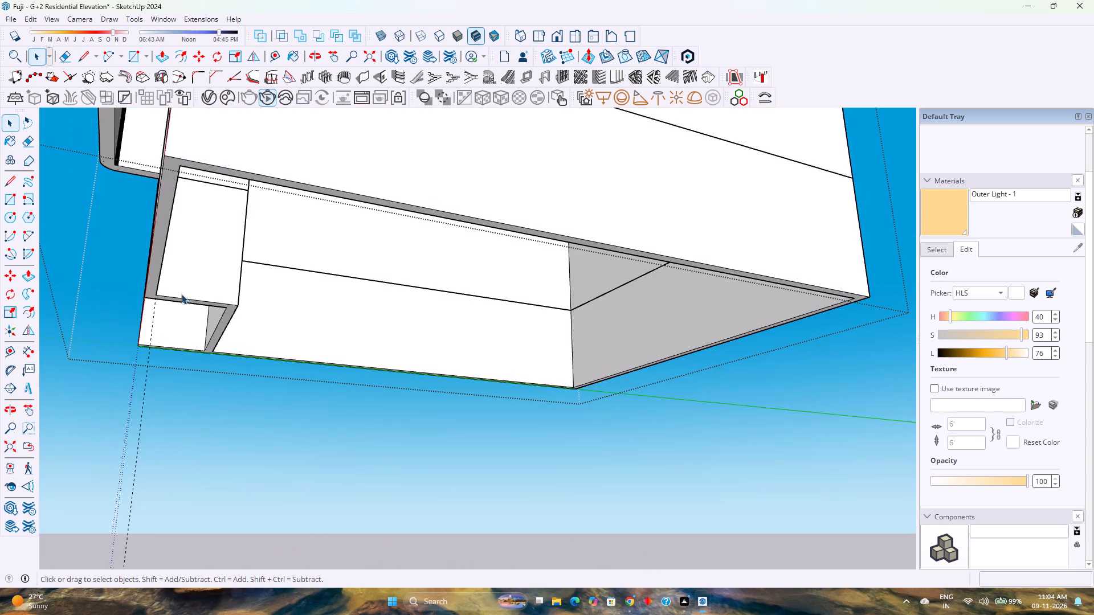
scroll(190, 298, down, 4)
middle_drag(190, 300, 527, 267)
middle_click(528, 267)
scroll(509, 264, down, 5)
middle_drag(508, 266, 470, 393)
click(32, 15)
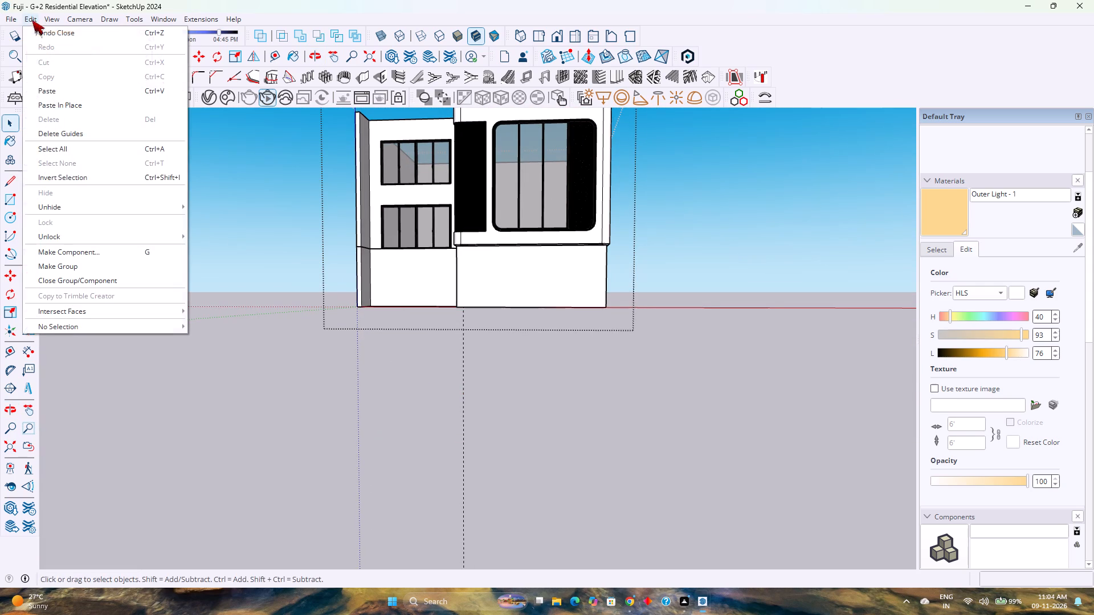
click(92, 134)
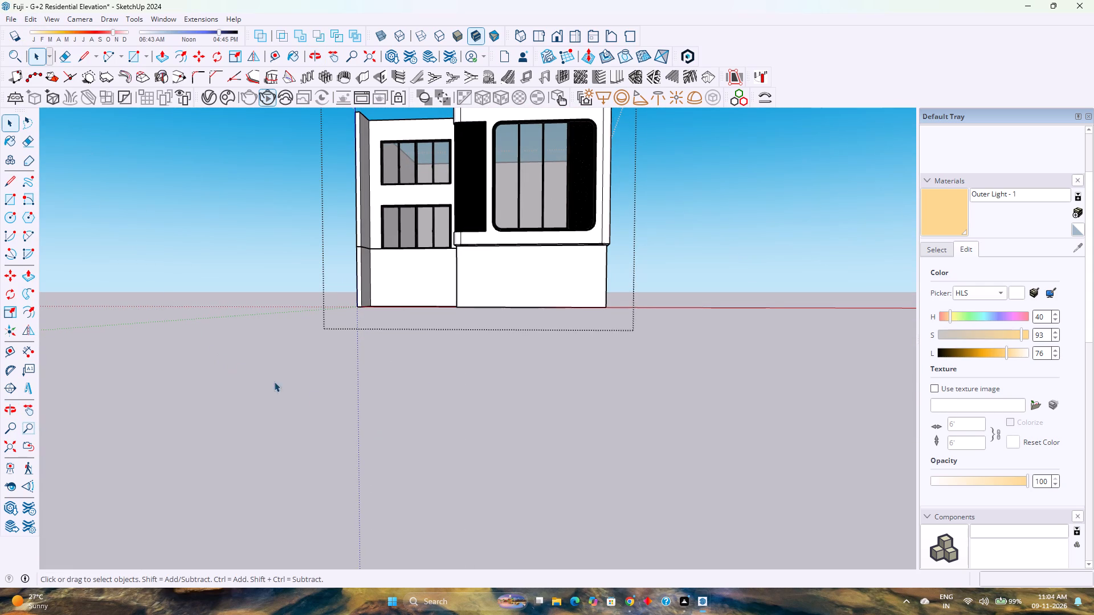
click(412, 369)
Save the model.
scroll(467, 293, up, 3)
shift+middle_drag(463, 284, 432, 405)
shift+middle_click(432, 405)
shift+scroll(432, 405, up, 1)
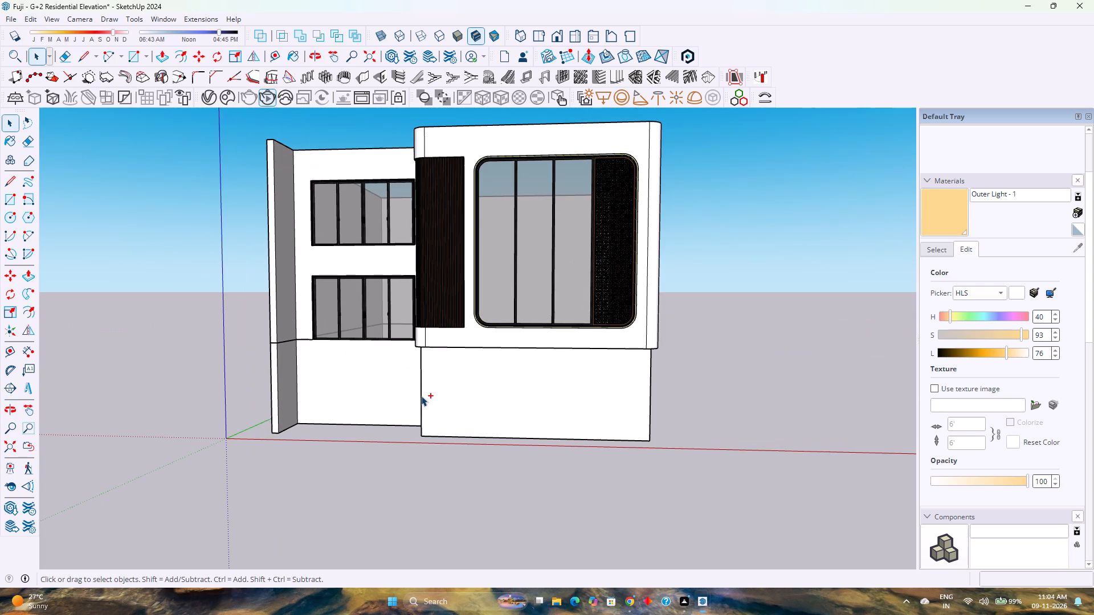
key(ctrl+s)
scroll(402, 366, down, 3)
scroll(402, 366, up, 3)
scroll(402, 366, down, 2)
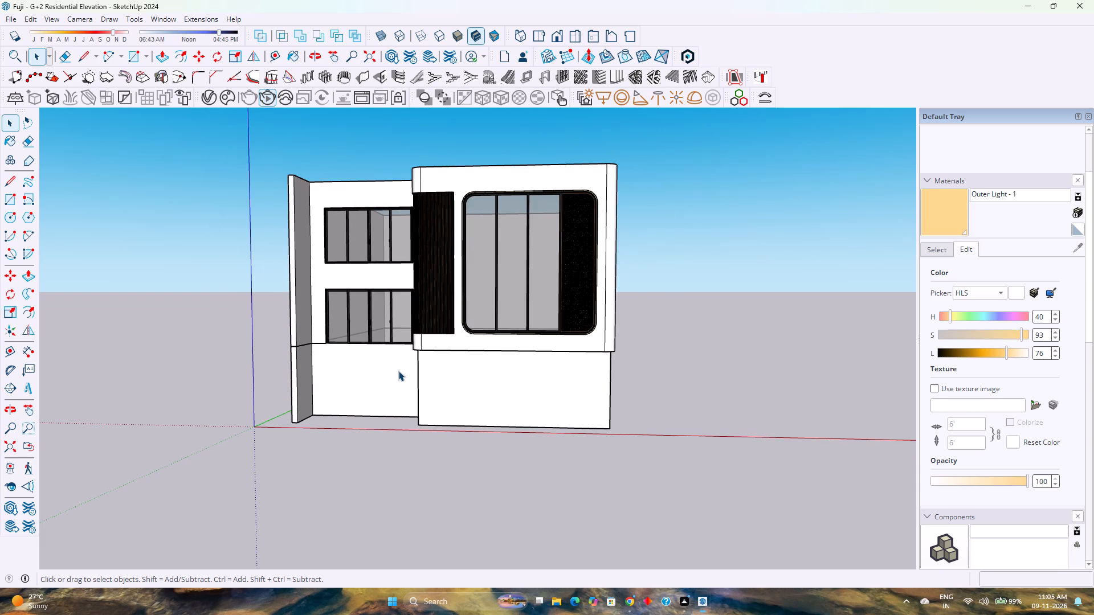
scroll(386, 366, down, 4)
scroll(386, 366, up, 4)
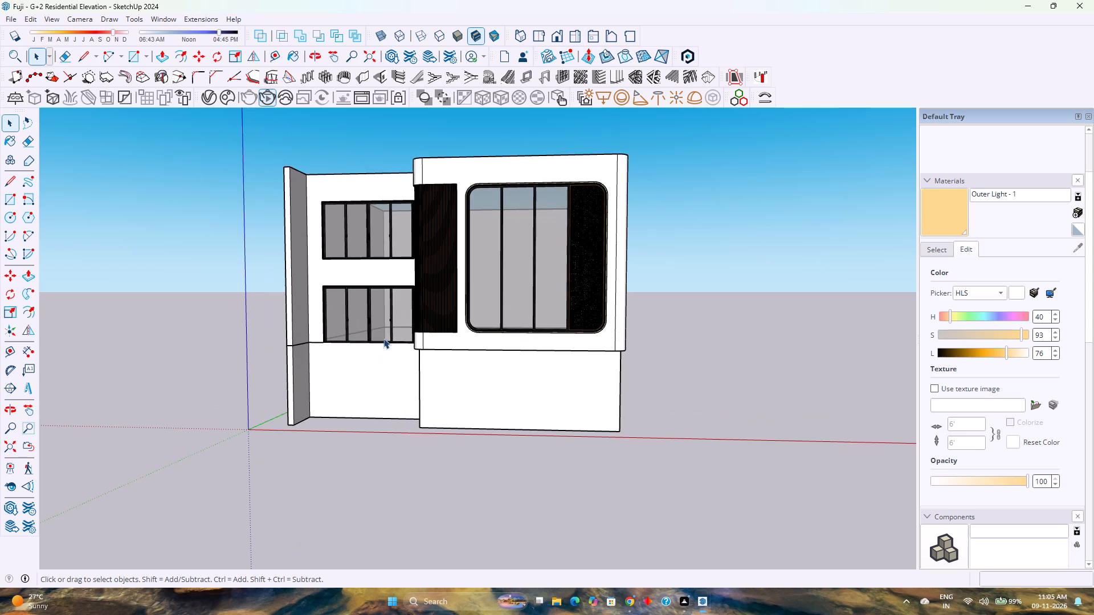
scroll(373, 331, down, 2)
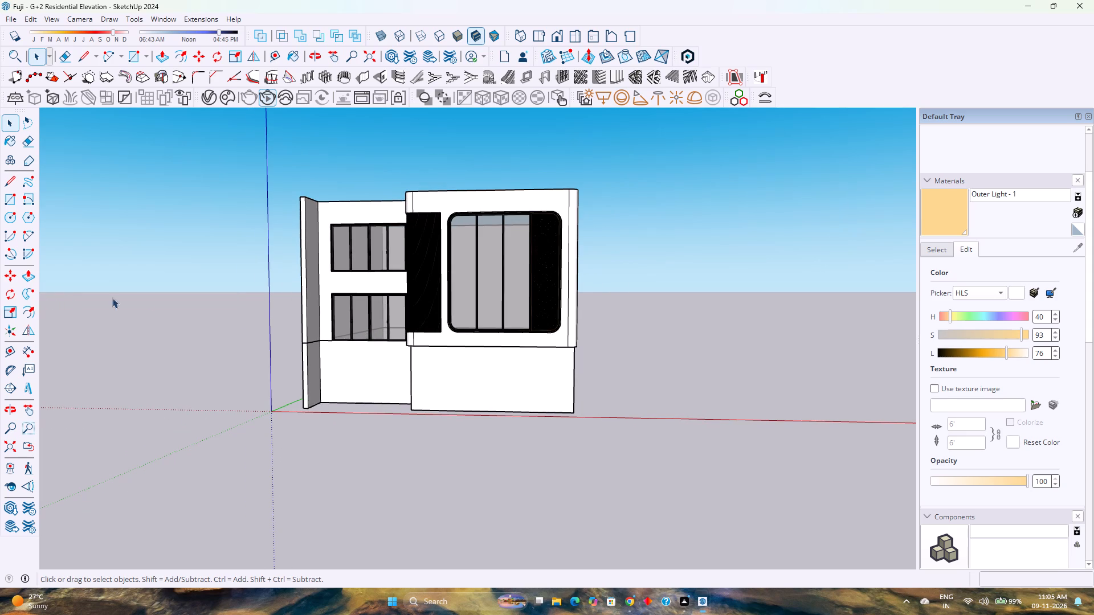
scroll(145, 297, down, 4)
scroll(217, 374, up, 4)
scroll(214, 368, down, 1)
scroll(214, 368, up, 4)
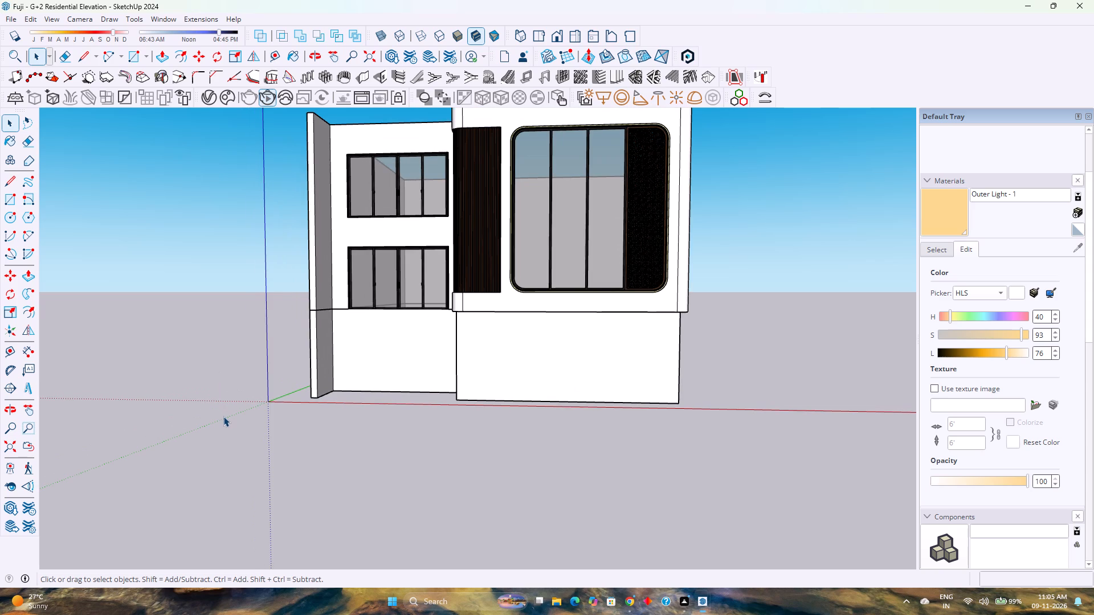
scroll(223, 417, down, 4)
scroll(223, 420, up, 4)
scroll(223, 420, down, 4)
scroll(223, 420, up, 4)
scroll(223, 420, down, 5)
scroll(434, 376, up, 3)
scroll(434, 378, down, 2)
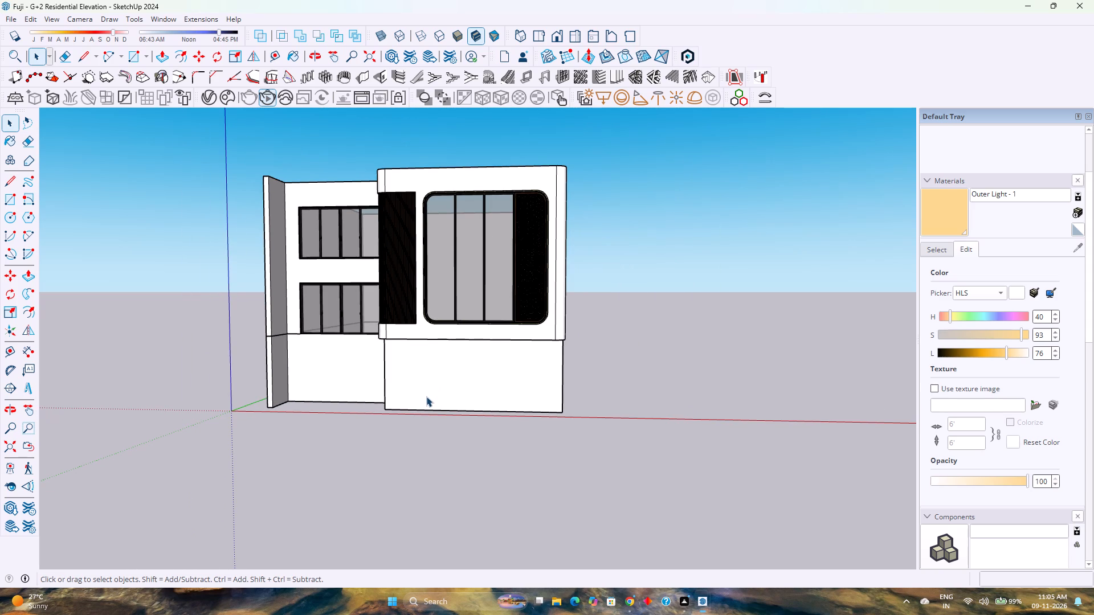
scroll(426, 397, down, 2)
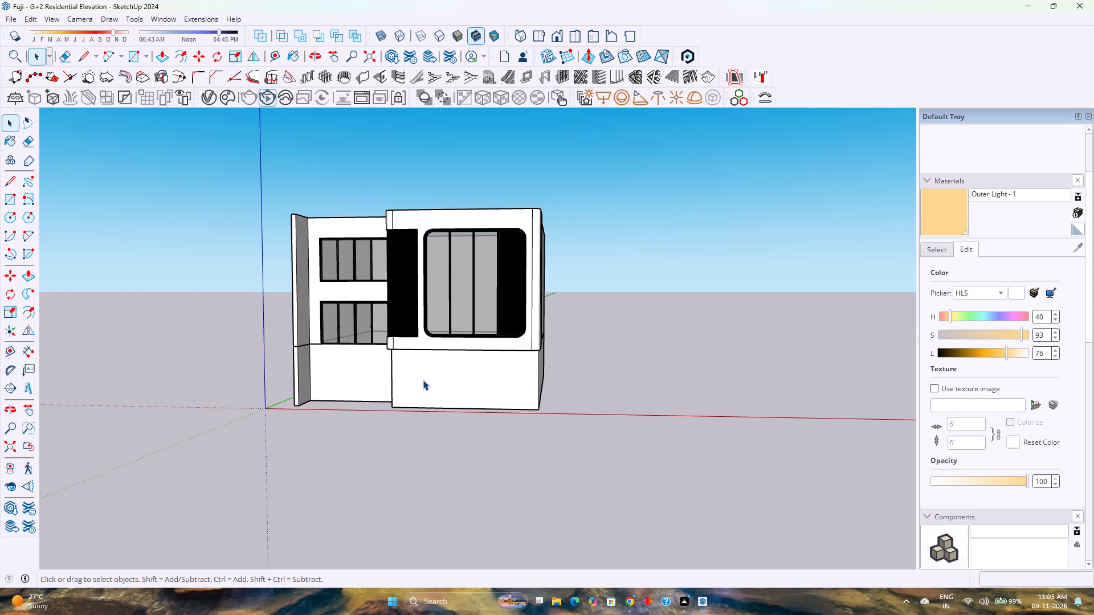
Inside the ground-floor wall group, place vertical guides on the projecting front face 2' from its outer edge and 6'6" further inward.
double_click(442, 390)
scroll(440, 391, up, 2)
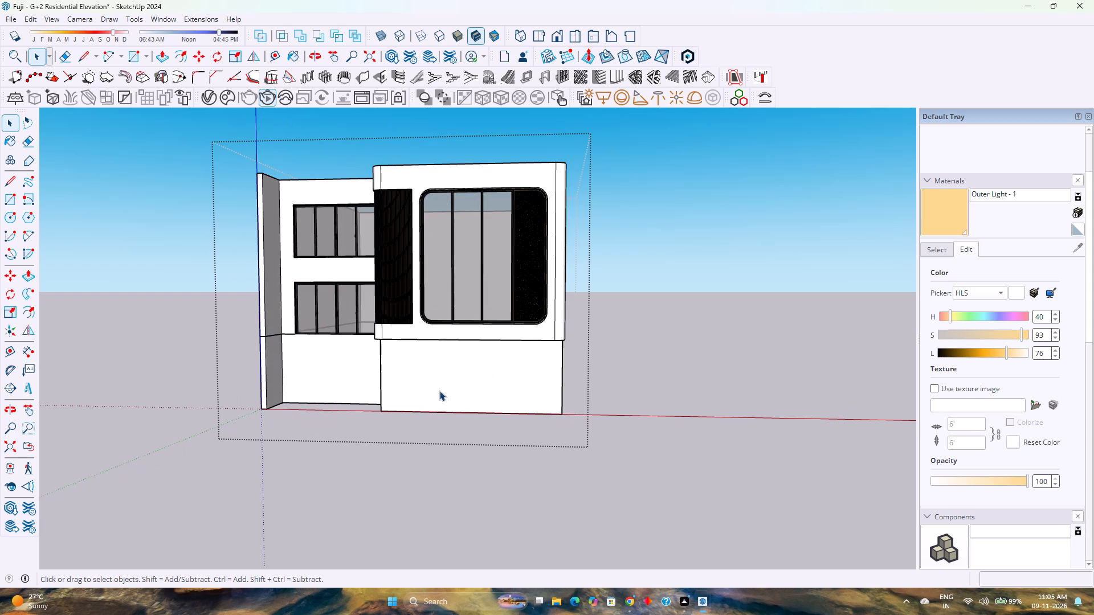
click(439, 391)
scroll(439, 392, up, 3)
double_click(439, 392)
scroll(439, 392, up, 3)
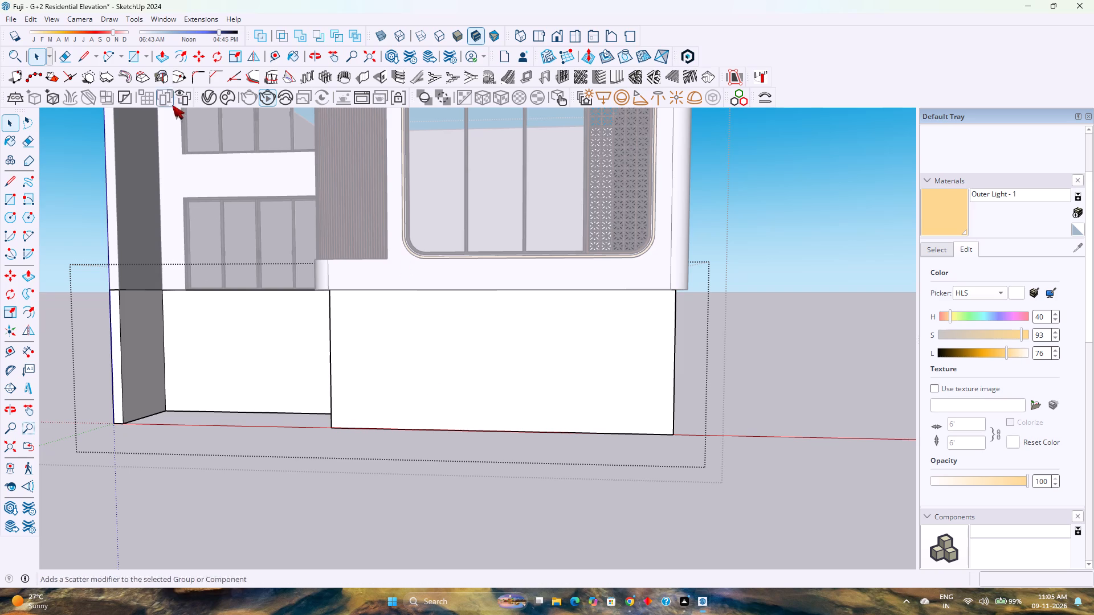
click(273, 59)
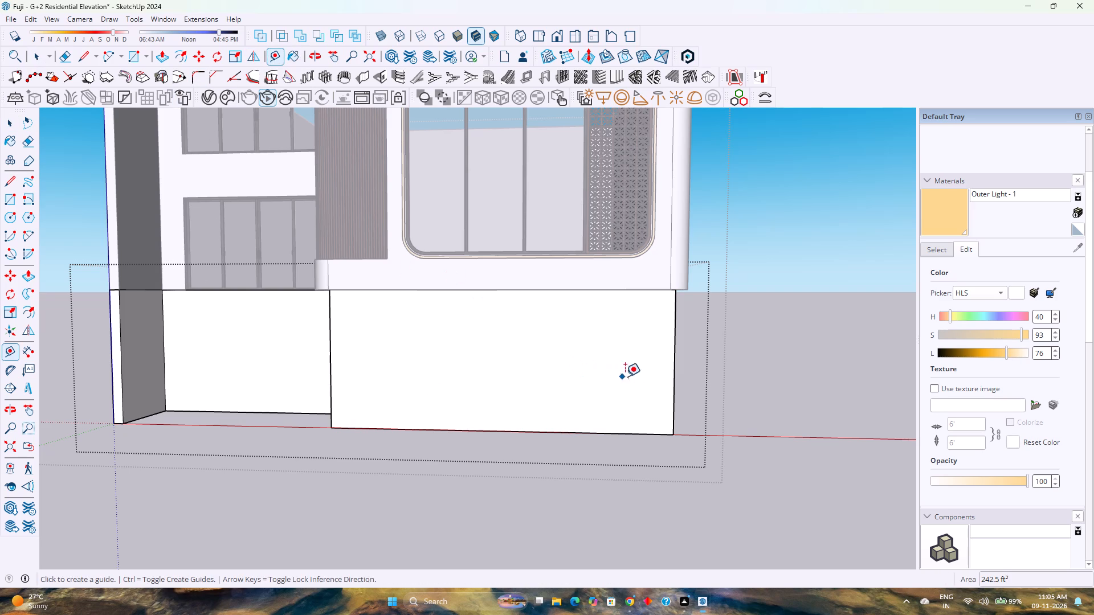
click(676, 374)
text(2')
key(Return)
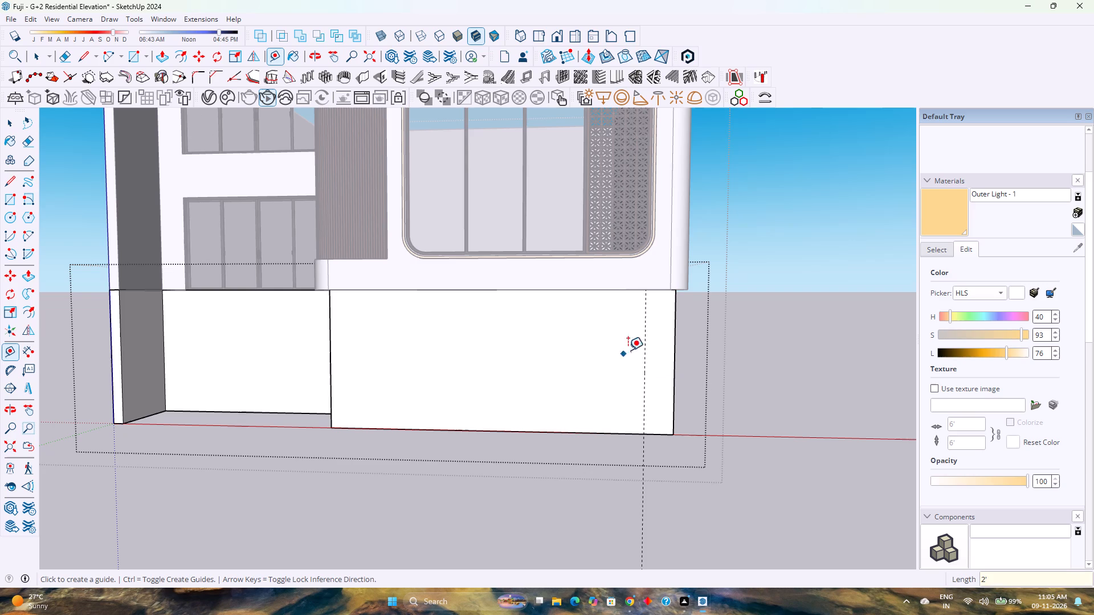
click(648, 337)
text(6'6")
key(Return)
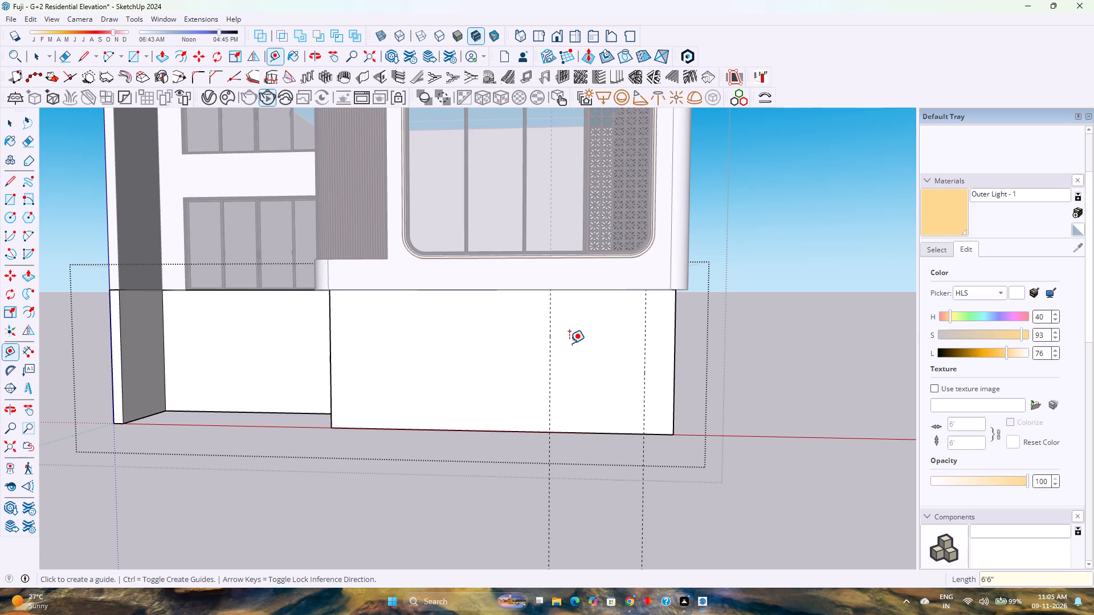
Place a horizontal guide on the projecting front face 7'6" above its bottom edge.
click(598, 432)
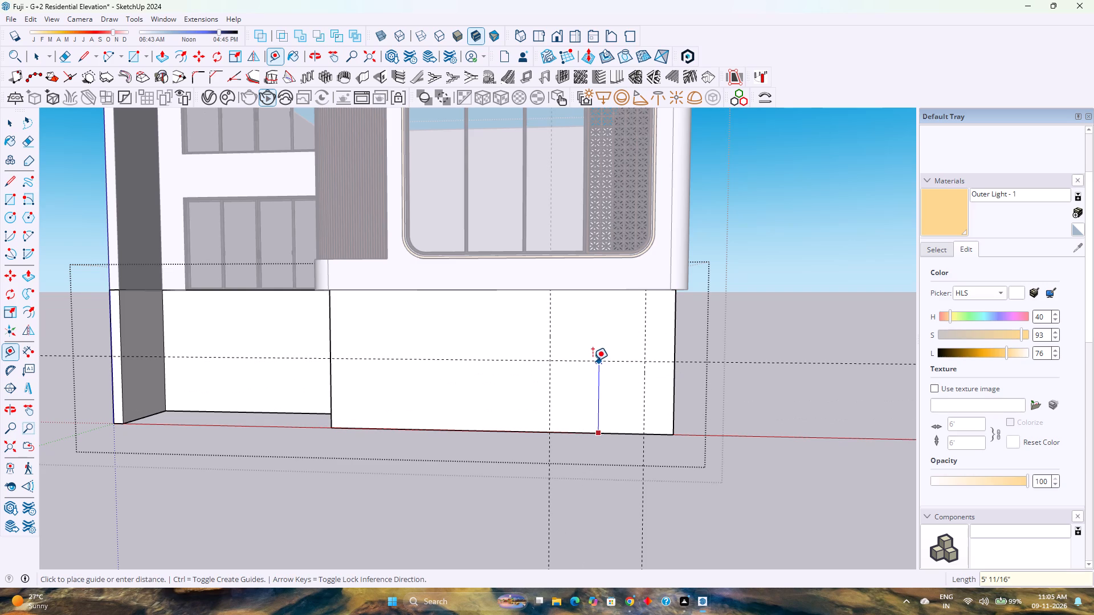
text(7')
key(6)
key(shift+quotedbl)
key(Return)
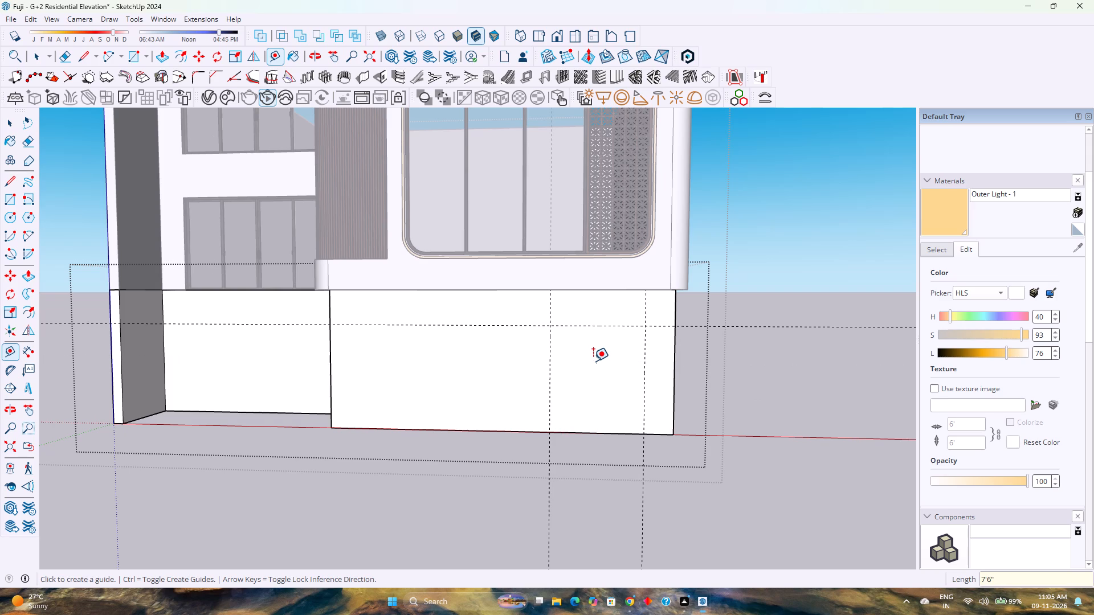
Draw a 6'6" by 7'6" door rectangle between the two vertical guides, from the horizontal guide down to the wall base.
scroll(593, 361, up, 4)
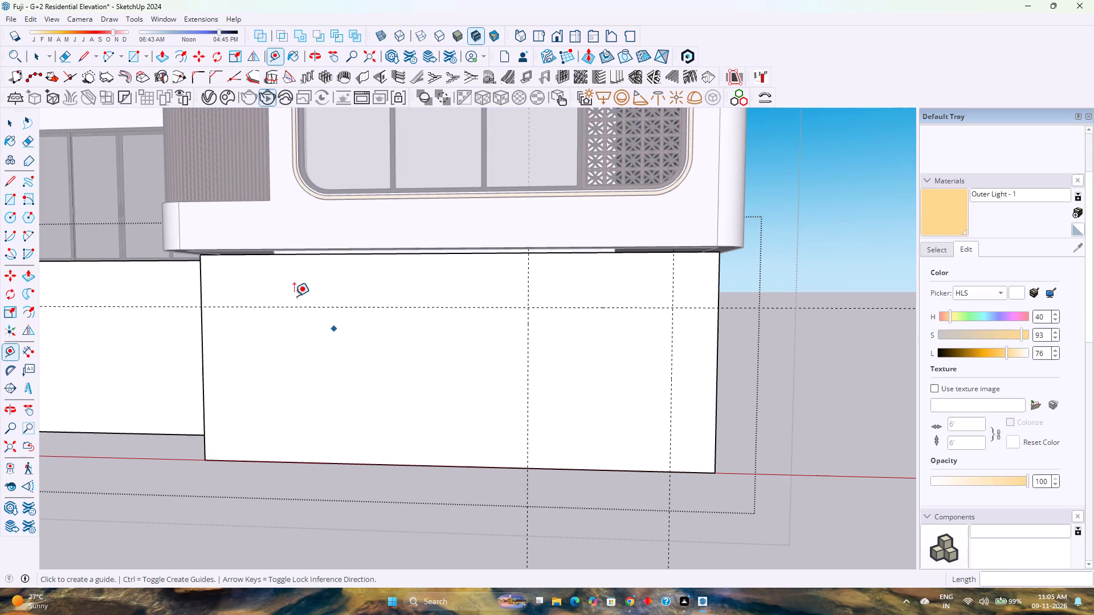
click(133, 56)
click(529, 306)
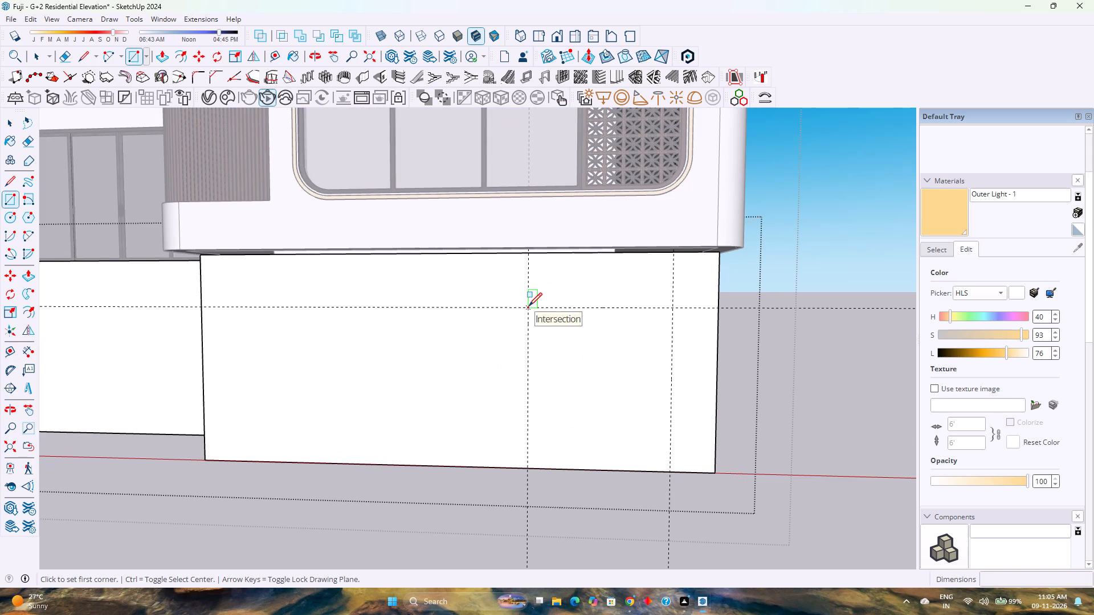
click(671, 470)
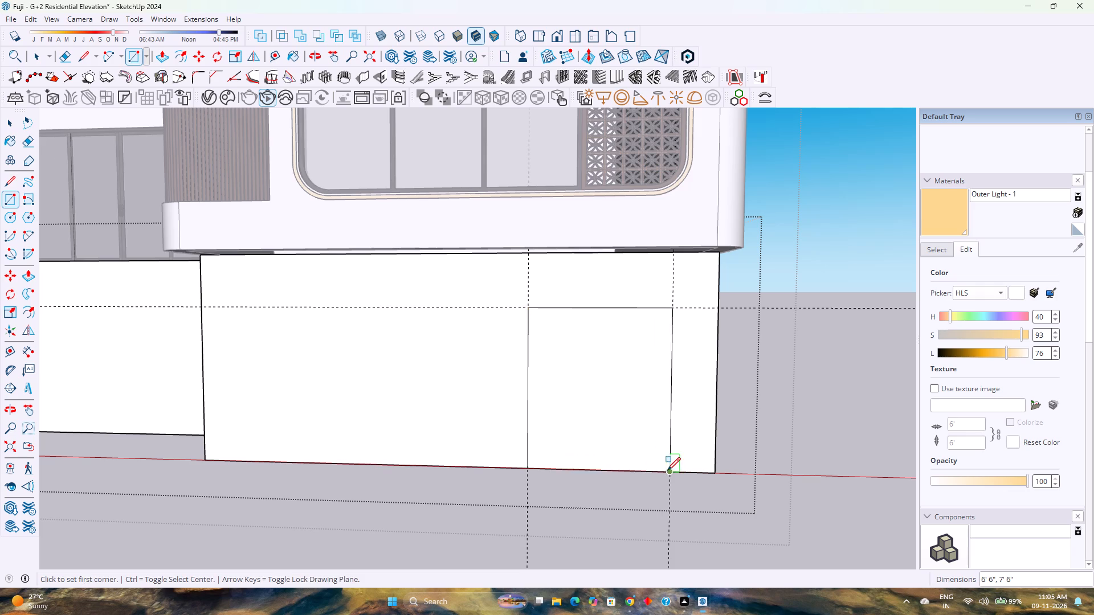
Push/Pull the door rectangle 9" through the wall thickness to cut the opening.
scroll(550, 439, up, 2)
middle_drag(550, 439, 444, 509)
key(p)
click(673, 354)
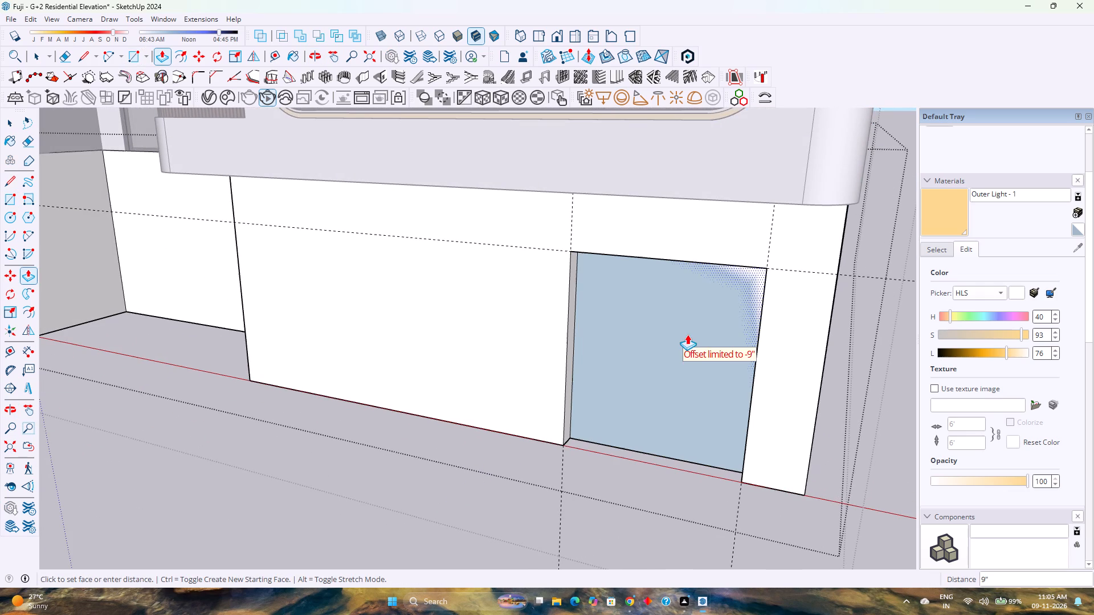
click(692, 328)
scroll(504, 416, down, 4)
key(space)
scroll(503, 416, down, 1)
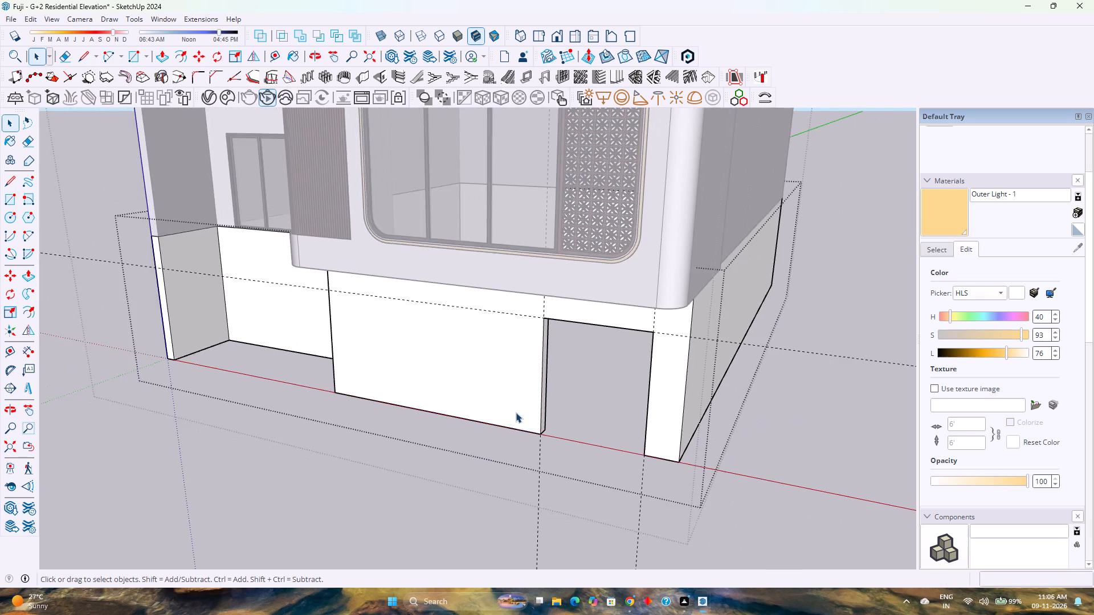
Place vertical guides 1'6" from the door opening's edge nearest the recess and 10' further toward the recess.
scroll(516, 412, up, 2)
shift+middle_drag(488, 397, 301, 456)
middle_drag(296, 458, 459, 394)
scroll(461, 394, down, 4)
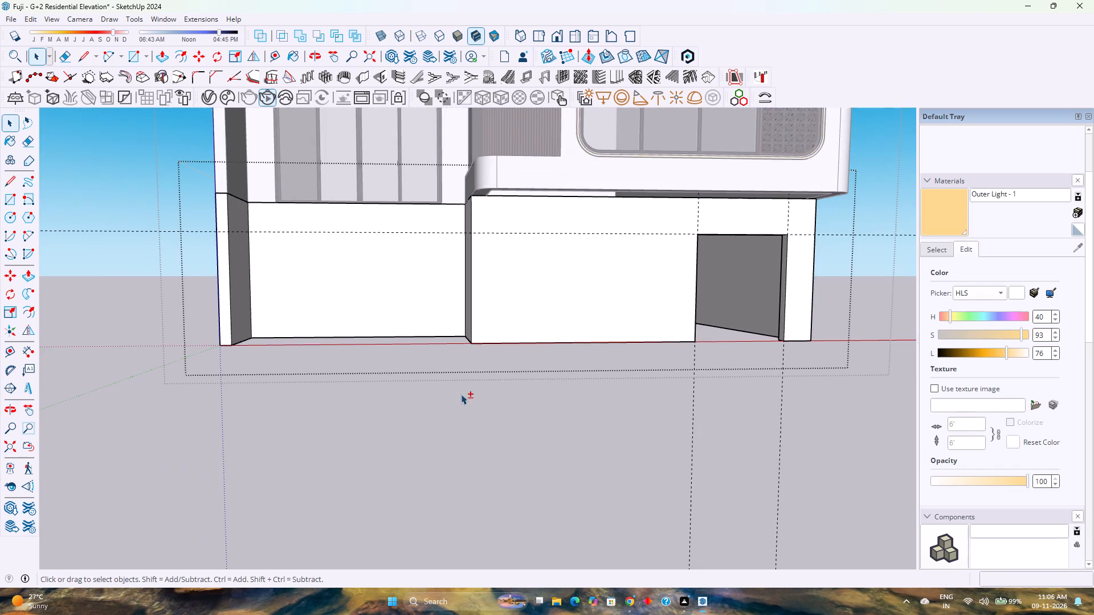
shift+middle_drag(531, 314, 317, 397)
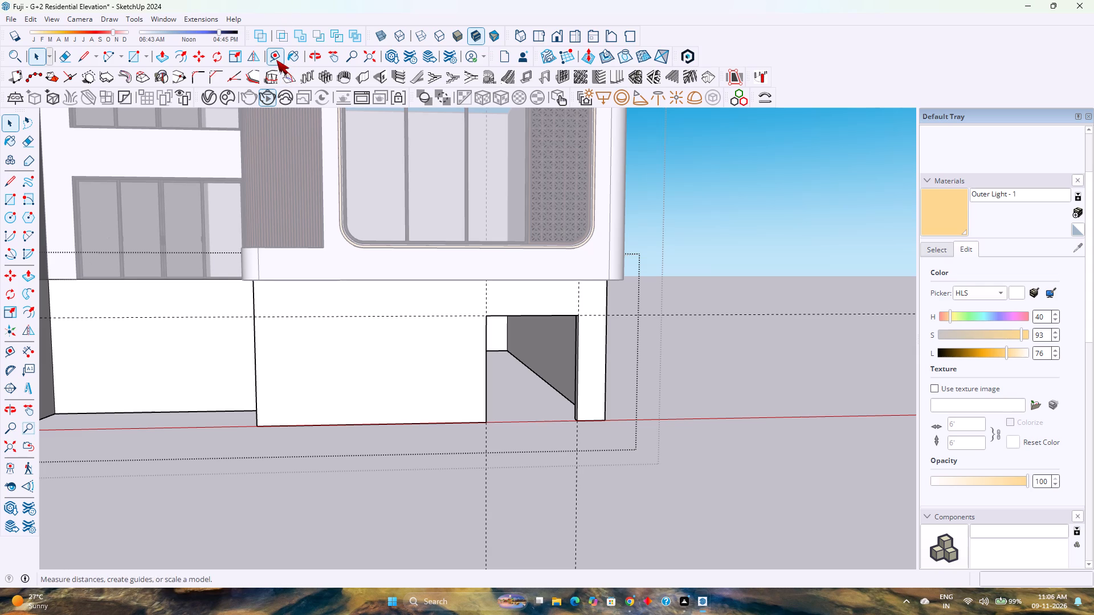
click(276, 60)
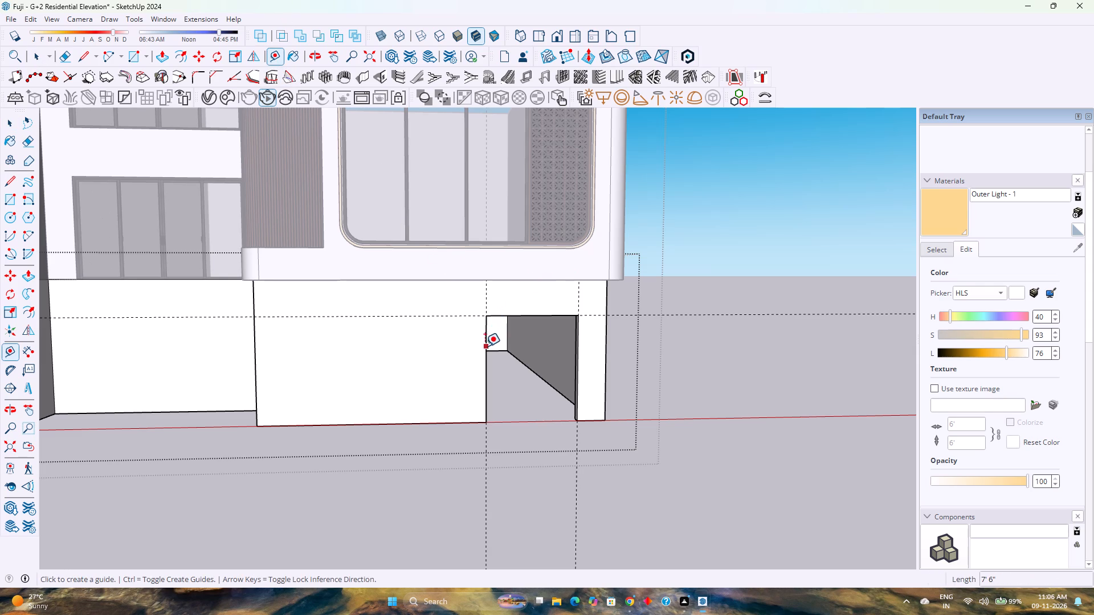
click(485, 346)
text(2')
key(Return)
text(1'6")
key(Return)
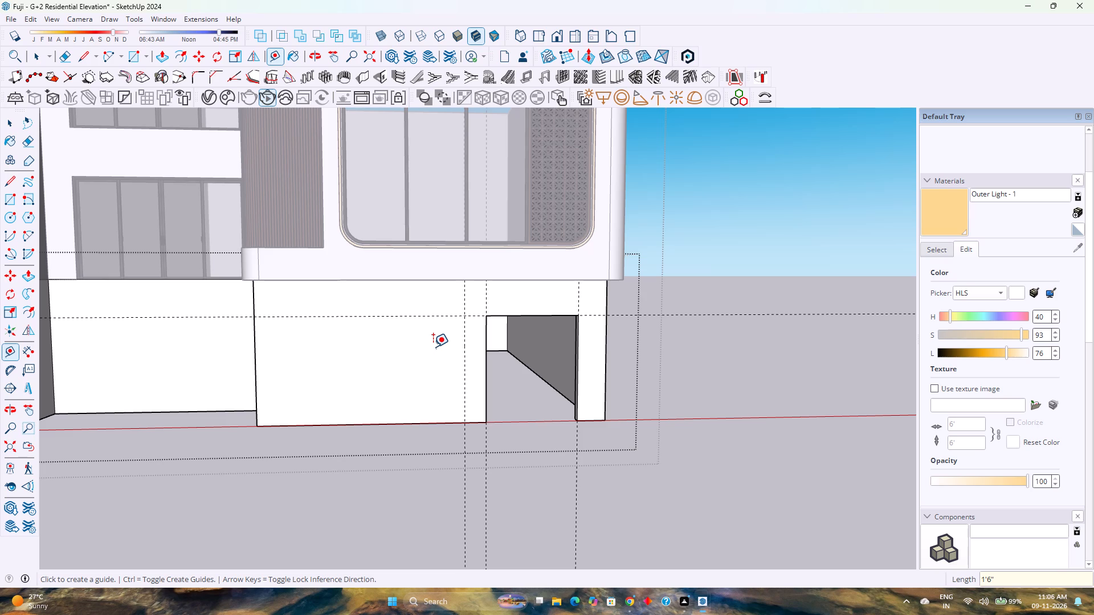
click(463, 367)
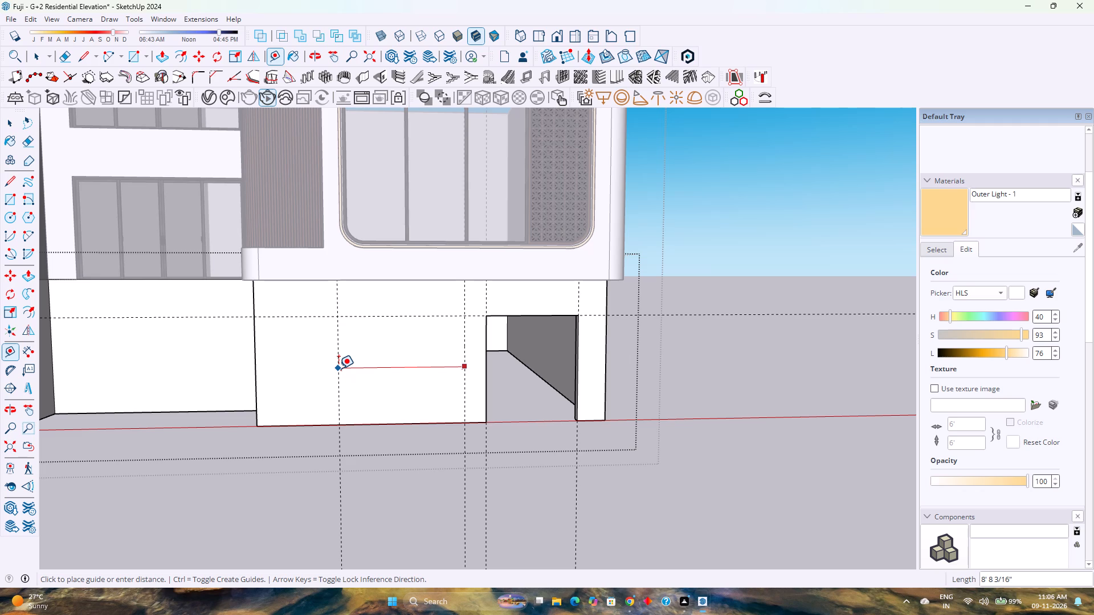
text(10')
key(Return)
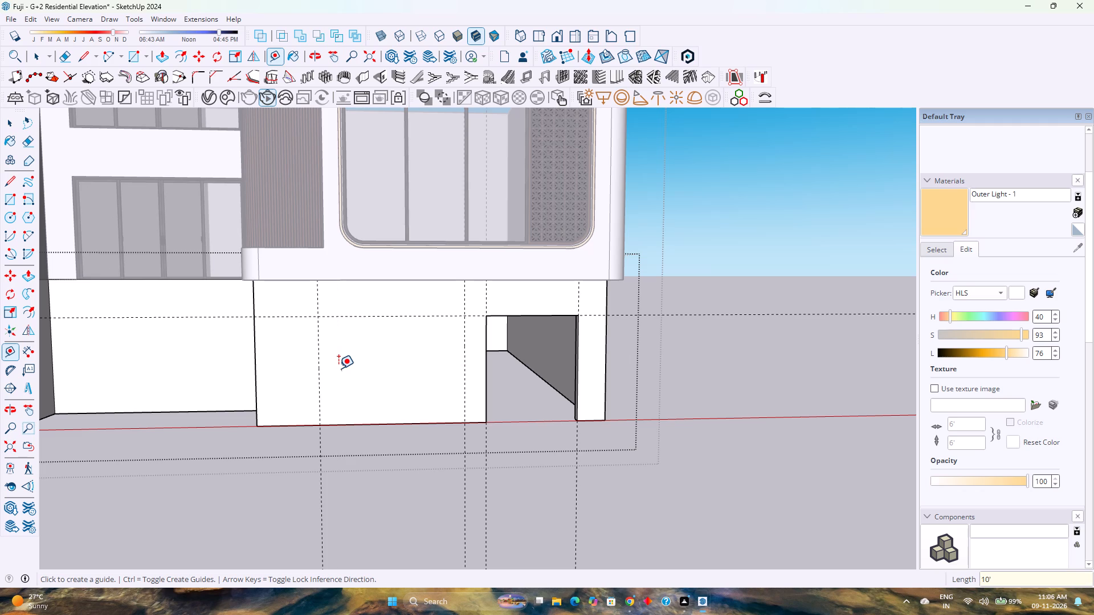
Place a horizontal guide on the ground-floor front face 5' below the door-head guide.
click(372, 317)
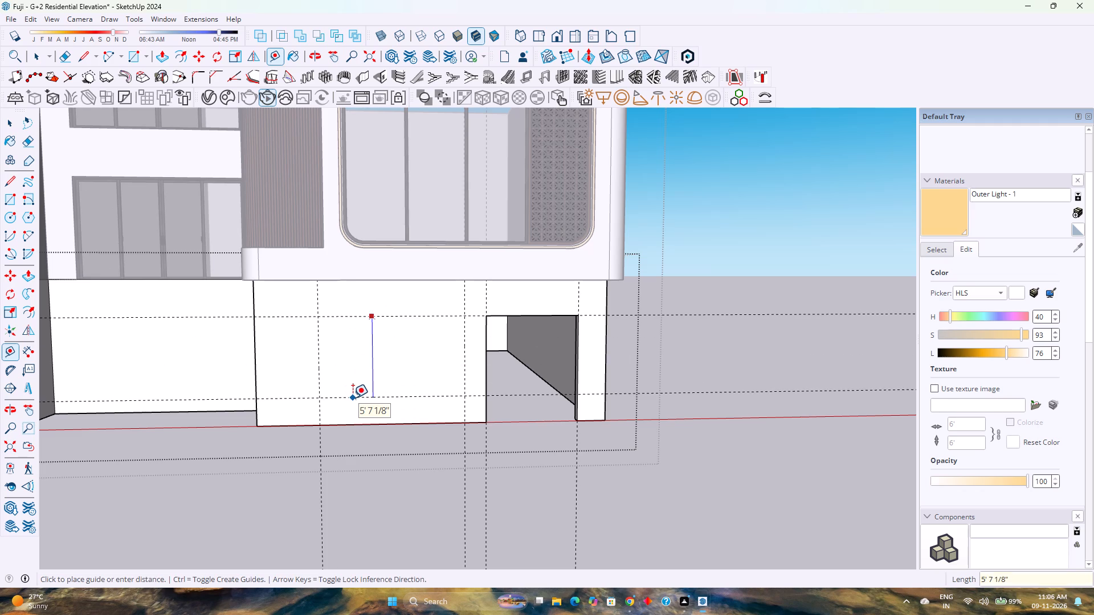
text(5')
key(Return)
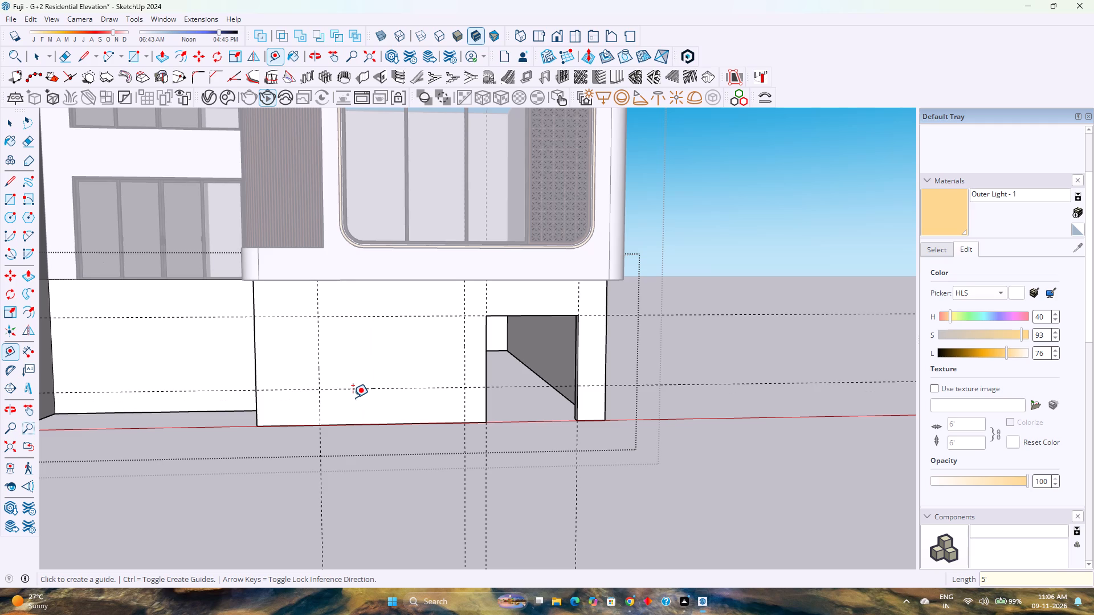
click(366, 423)
key(Escape)
Draw a 10' by 5' window rectangle between the vertical guides, from the door-head guide down to the sill guide.
scroll(375, 389, up, 7)
shift+middle_drag(379, 380, 260, 421)
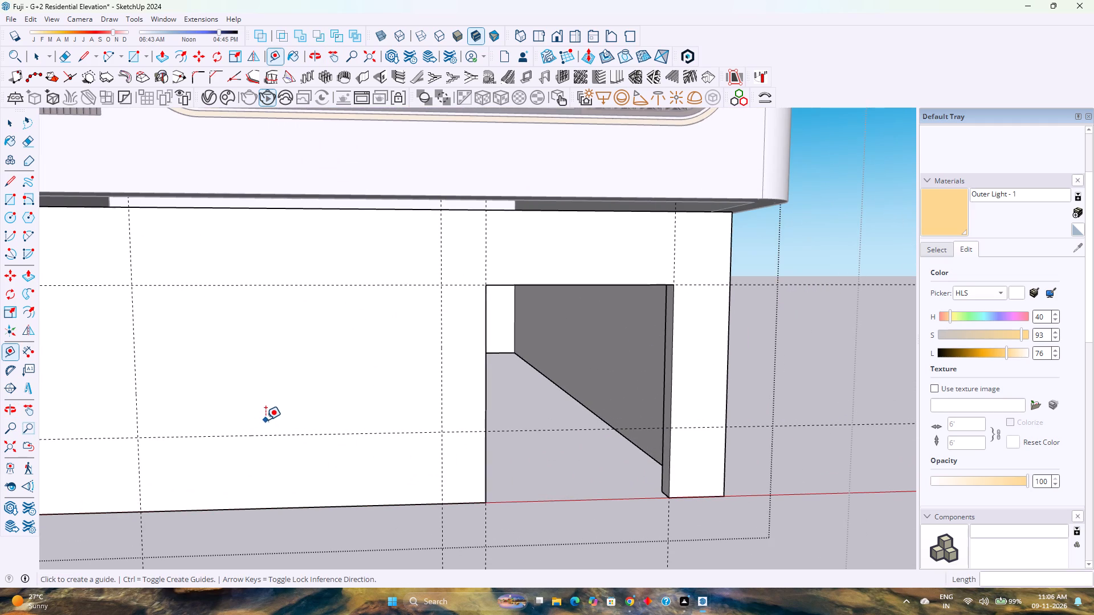
key(r)
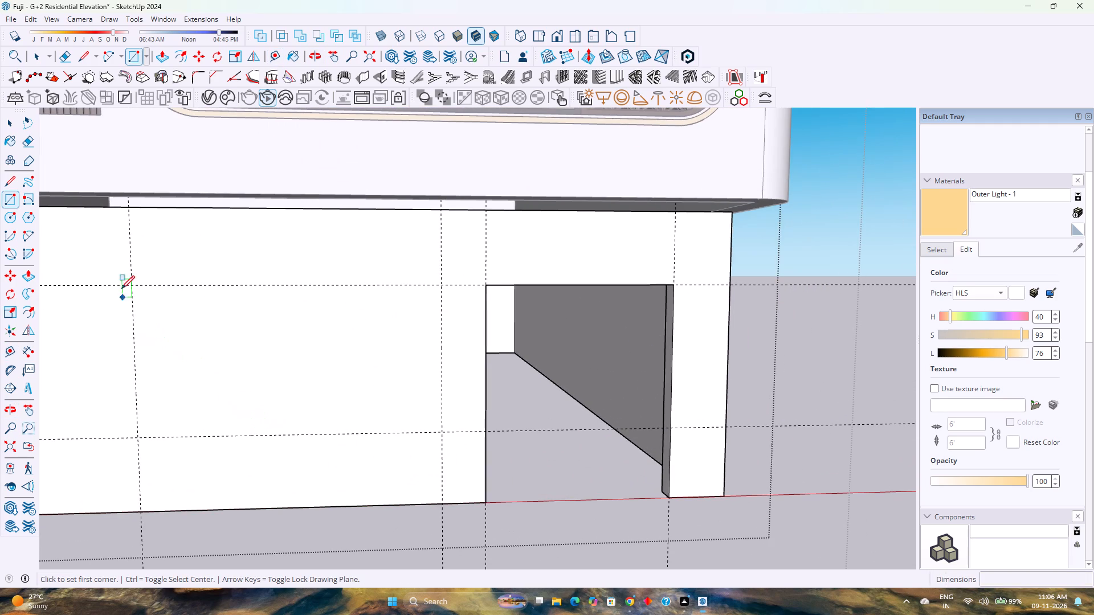
click(133, 285)
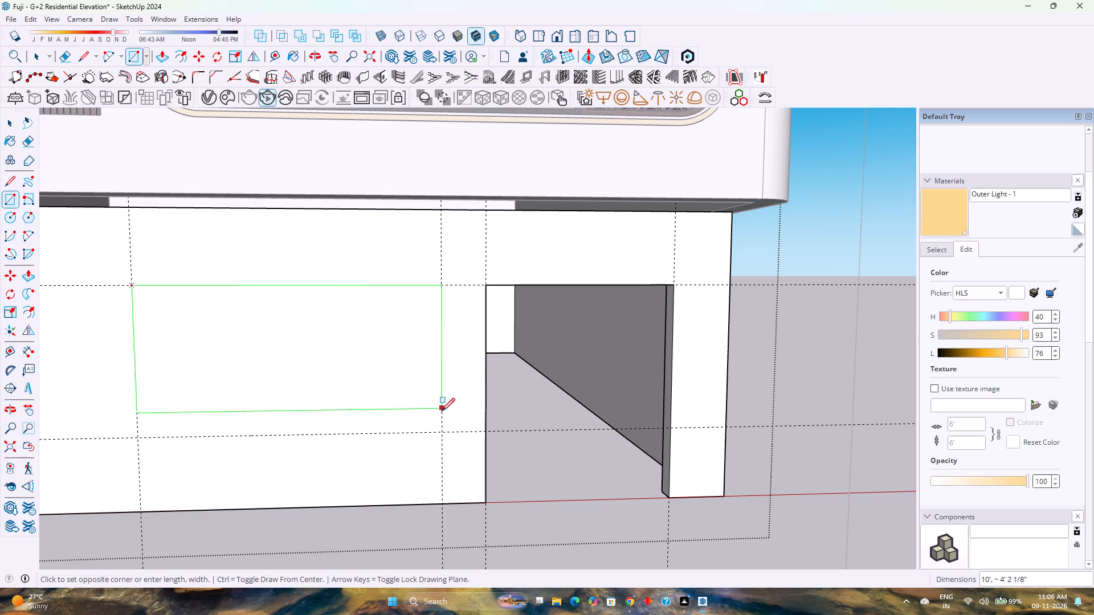
click(442, 432)
Push/Pull the window rectangle through the wall, repeating the door opening's depth, to cut the window opening.
scroll(388, 385, up, 2)
key(space)
middle_drag(387, 380, 304, 415)
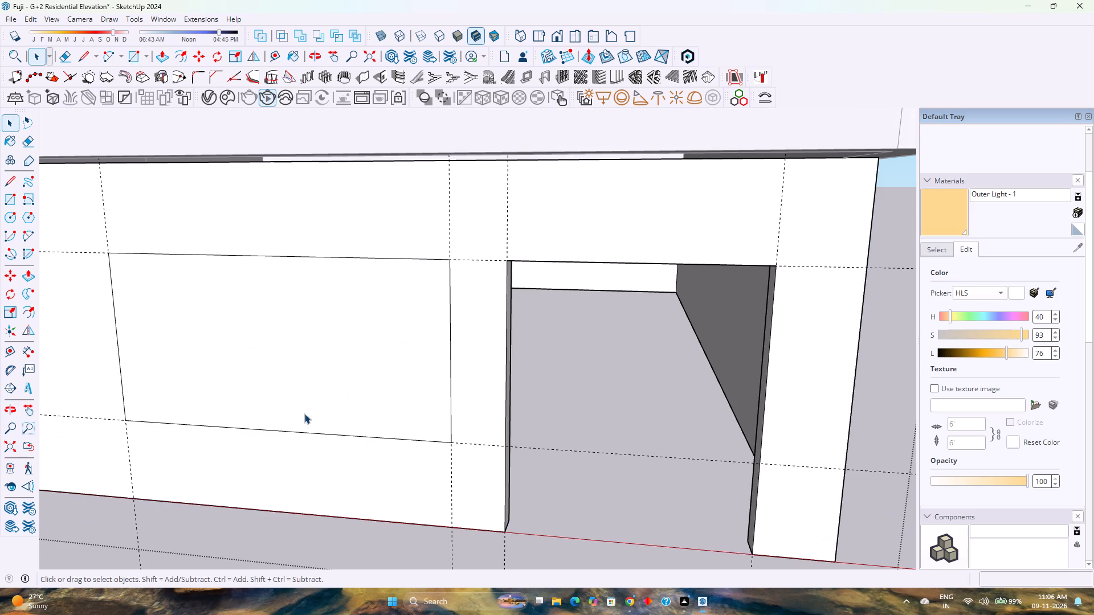
key(p)
double_click(306, 387)
scroll(306, 387, down, 3)
key(Escape)
Delete all construction guides from the ground-floor wall.
scroll(306, 387, down, 3)
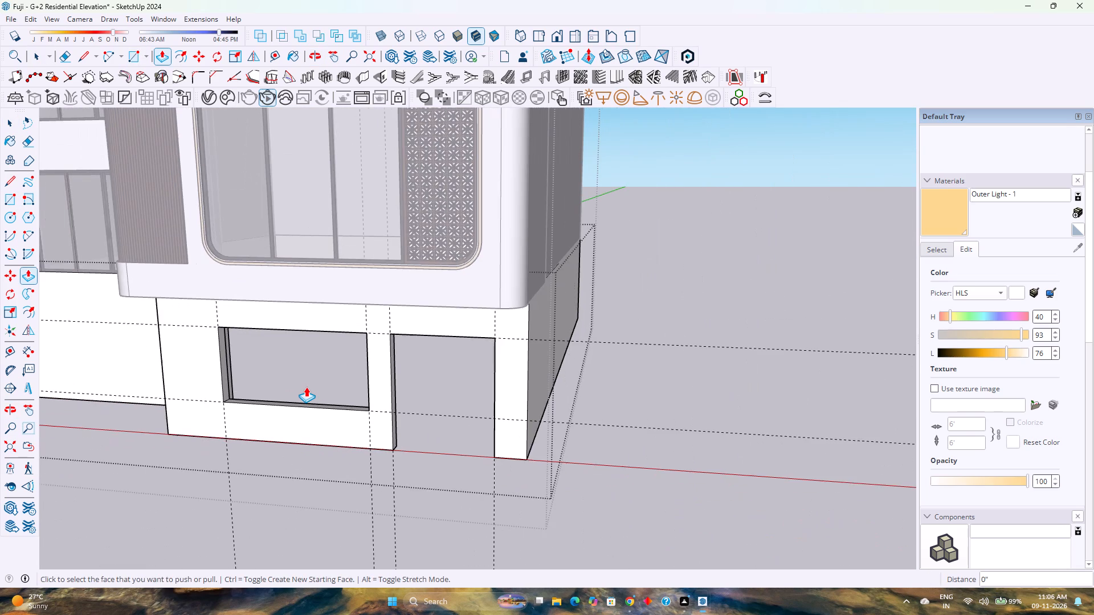
scroll(306, 387, down, 1)
middle_drag(306, 387, 372, 348)
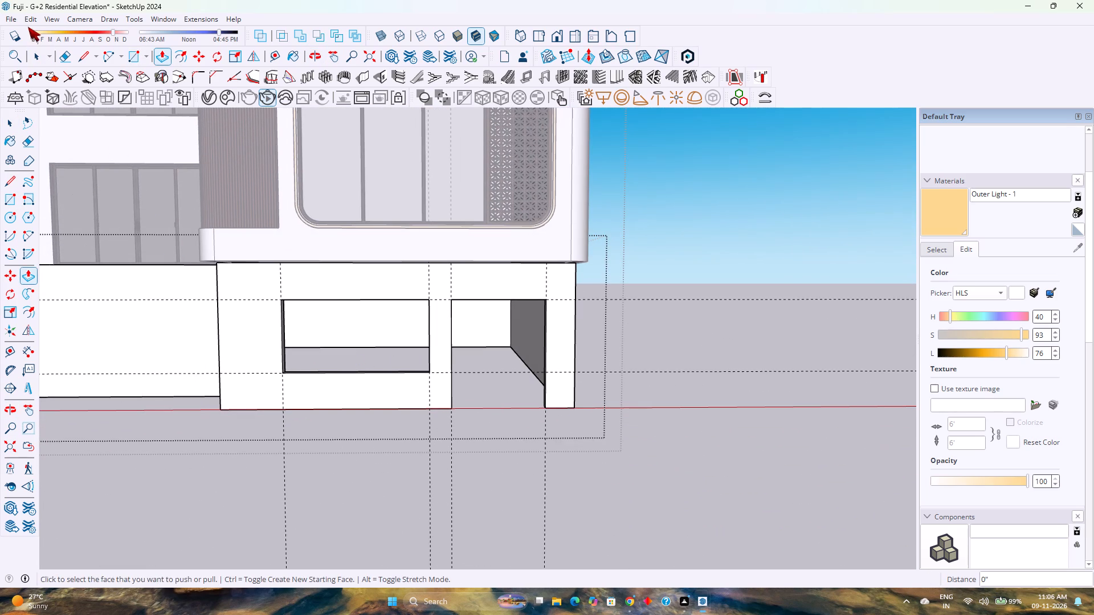
click(27, 24)
click(111, 132)
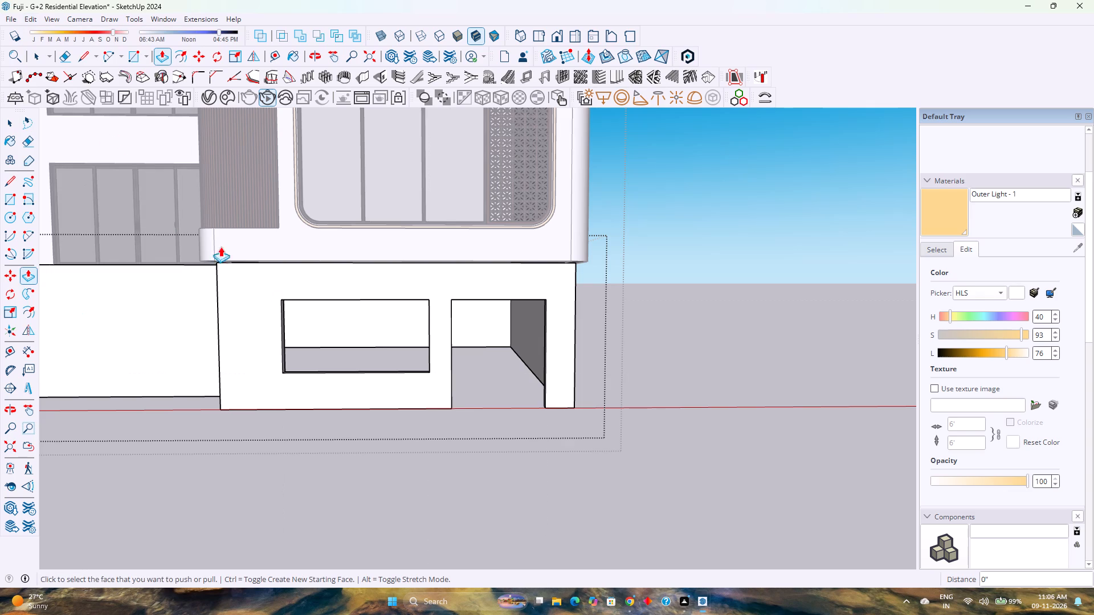
key(v)
key(space)
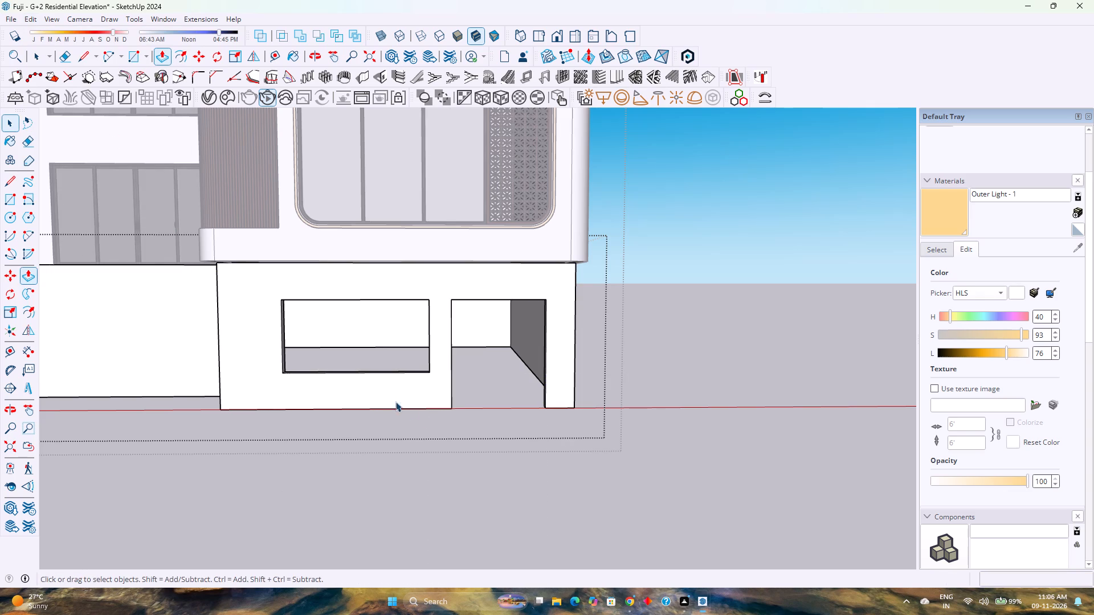
Examine the whole elevation with its new ground-floor window and door openings.
scroll(446, 413, down, 1)
middle_drag(451, 415, 285, 483)
scroll(250, 462, down, 4)
middle_drag(199, 474, 323, 429)
scroll(382, 413, down, 3)
middle_drag(316, 425, 390, 339)
scroll(407, 350, down, 3)
middle_drag(385, 352, 429, 433)
middle_click(429, 433)
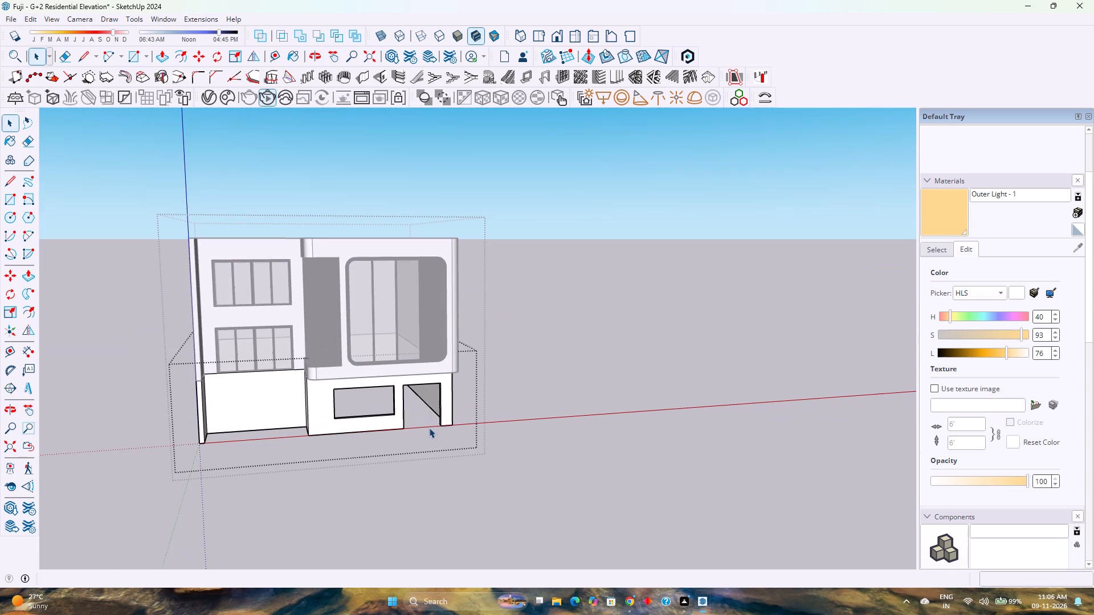
scroll(427, 424, up, 4)
click(393, 422)
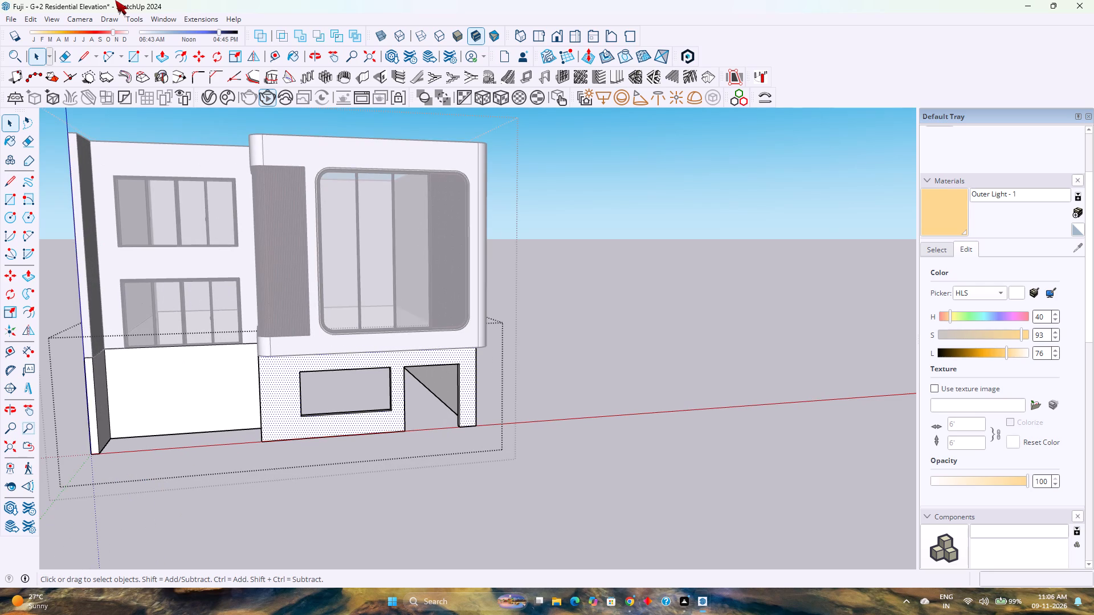
Open 3D Warehouse and search its models for "long window".
click(156, 17)
click(214, 102)
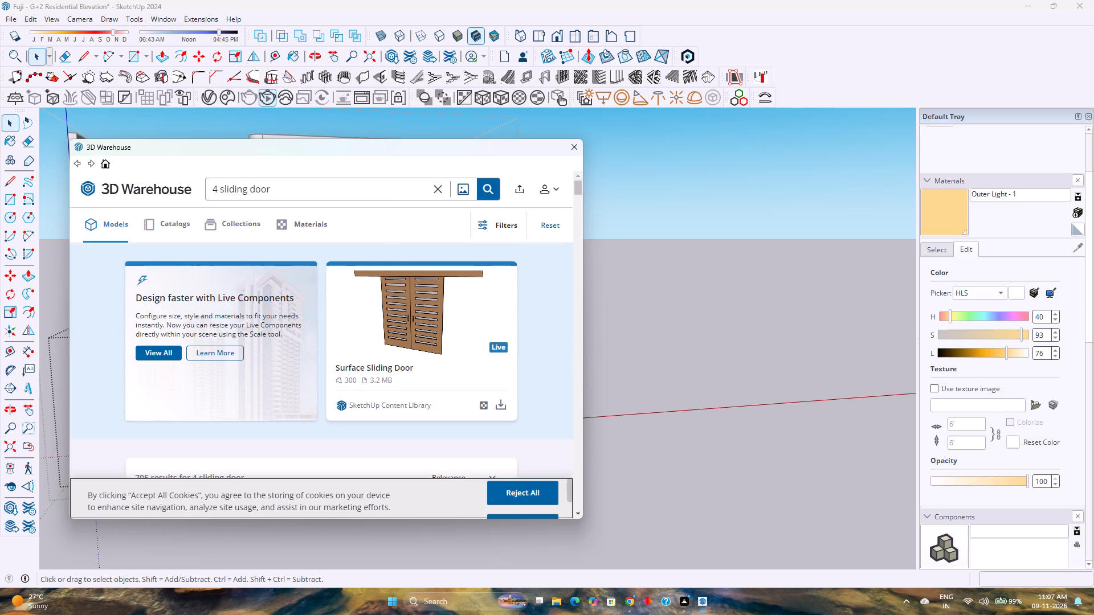
click(373, 195)
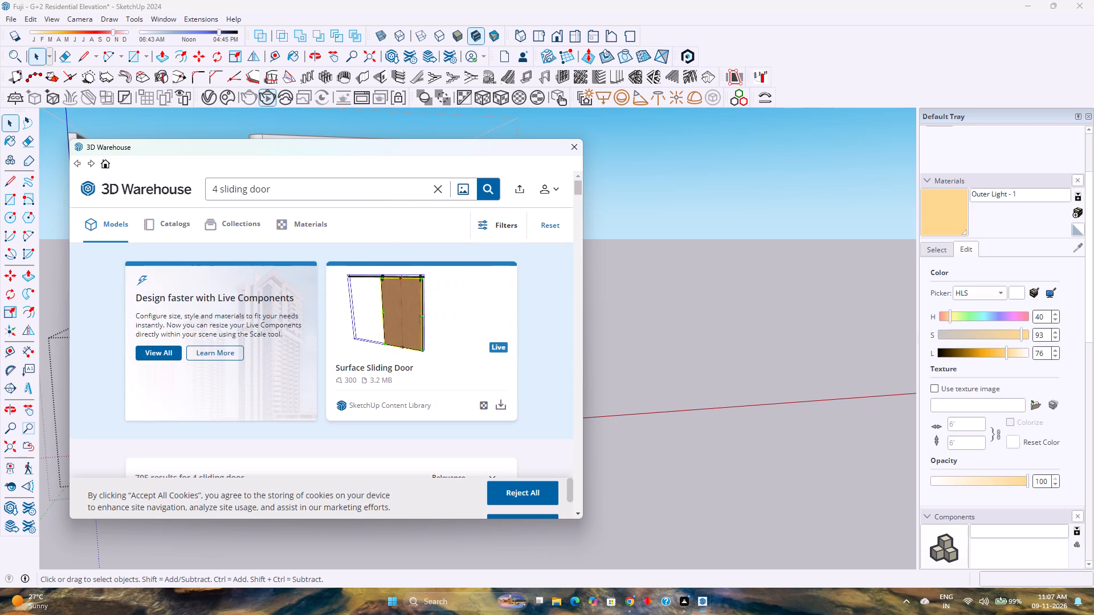
key(BackSpace)
key(BackSpace)
key(BackSpace)
key(BackSpace)
key(BackSpace)
key(BackSpace)
key(BackSpace)
key(BackSpace)
key(BackSpace)
key(BackSpace)
key(BackSpace)
key(BackSpace)
key(BackSpace)
key(BackSpace)
key(BackSpace)
key(BackSpace)
key(BackSpace)
key(BackSpace)
key(BackSpace)
key(BackSpace)
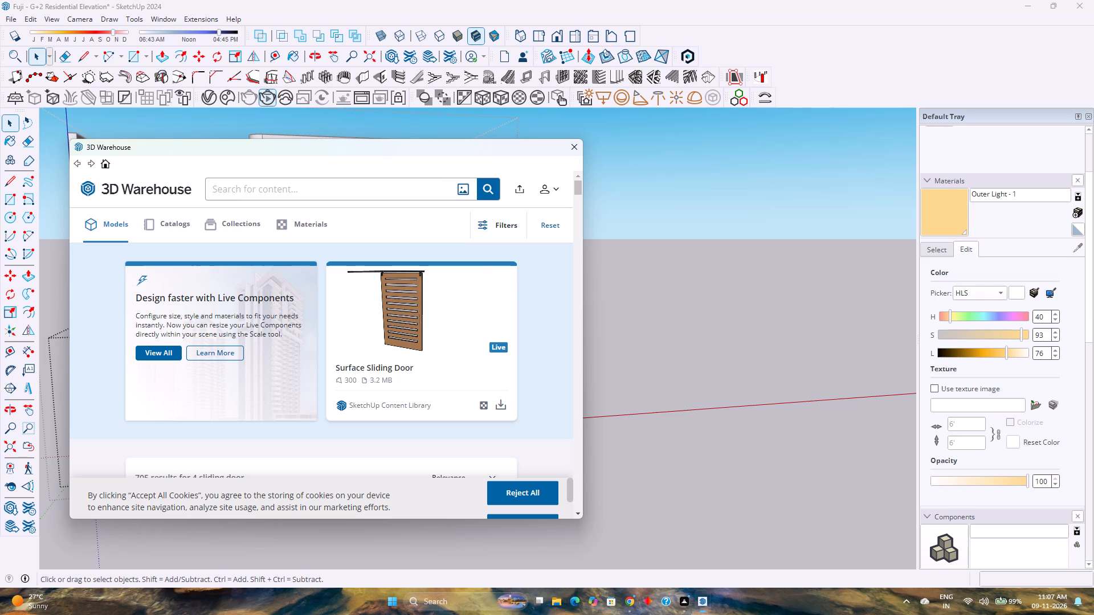
text(long)
key(space)
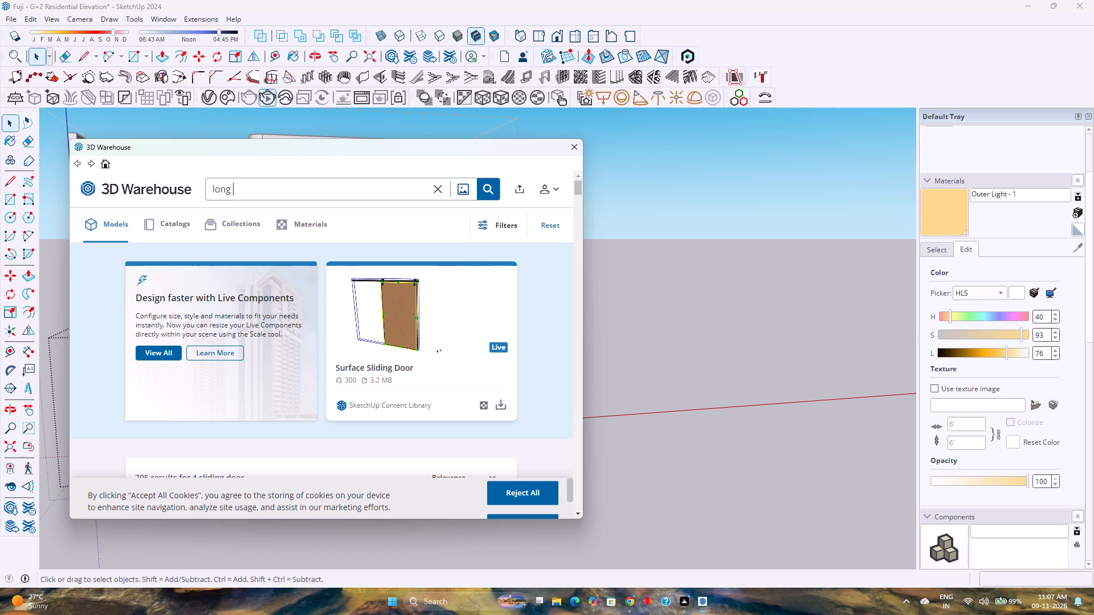
text(wino)
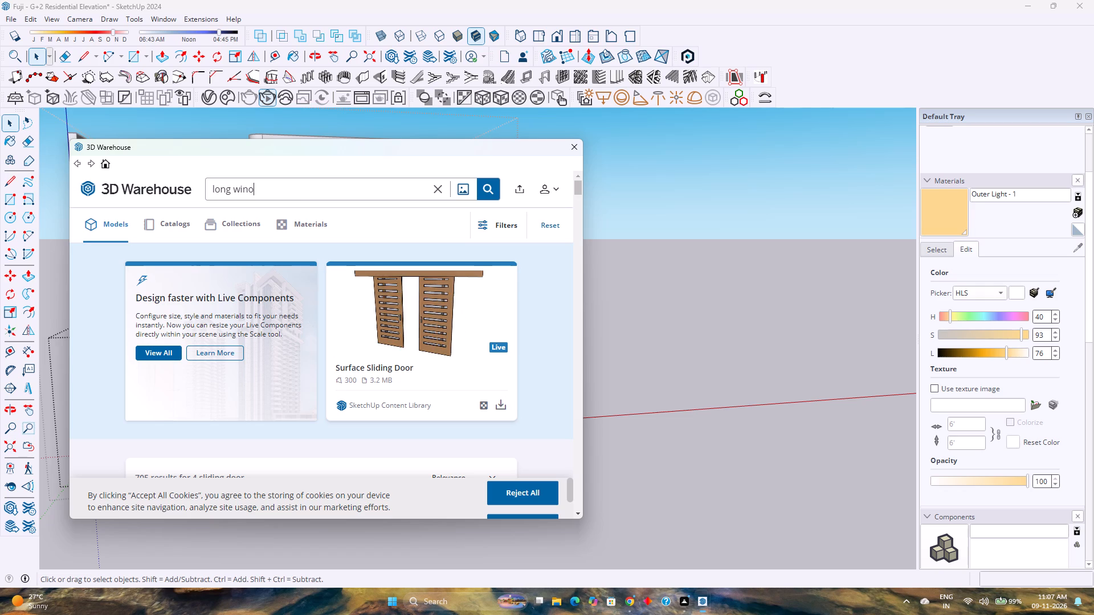
key(BackSpace)
text(dows)
key(BackSpace)
key(Return)
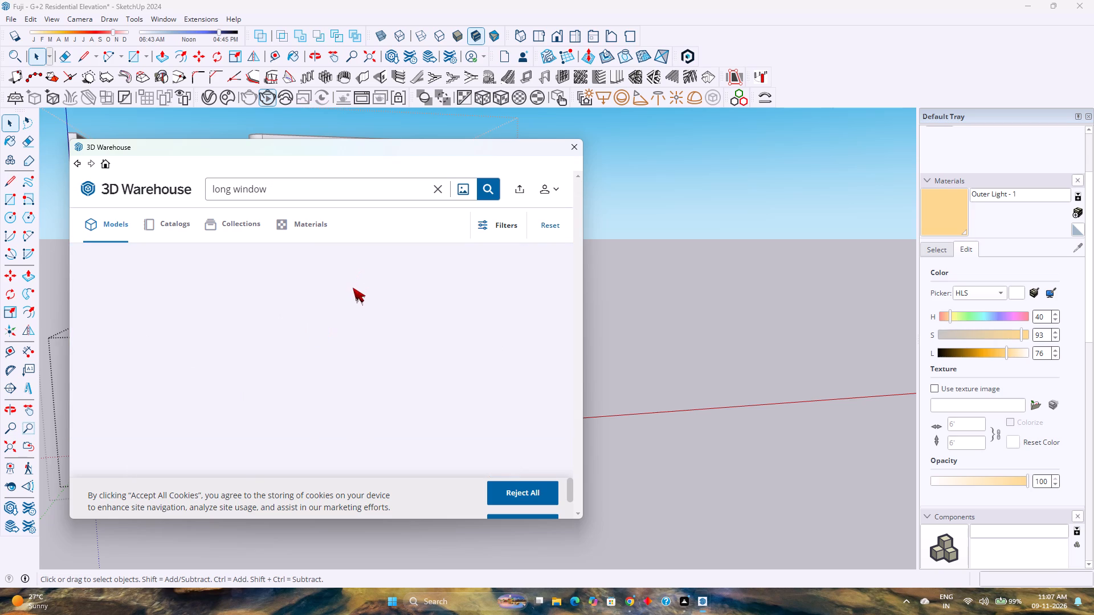
Browse the "long window" model results for a tall window that suits the ground-floor window opening.
scroll(353, 288, down, 4)
scroll(352, 288, up, 2)
scroll(352, 288, down, 1)
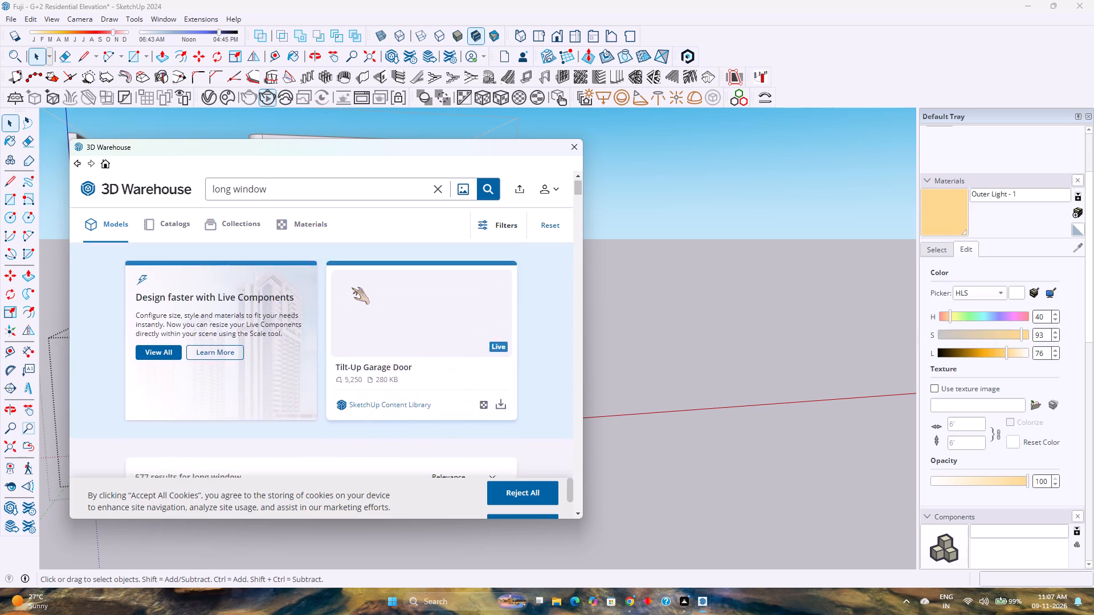
scroll(352, 288, down, 5)
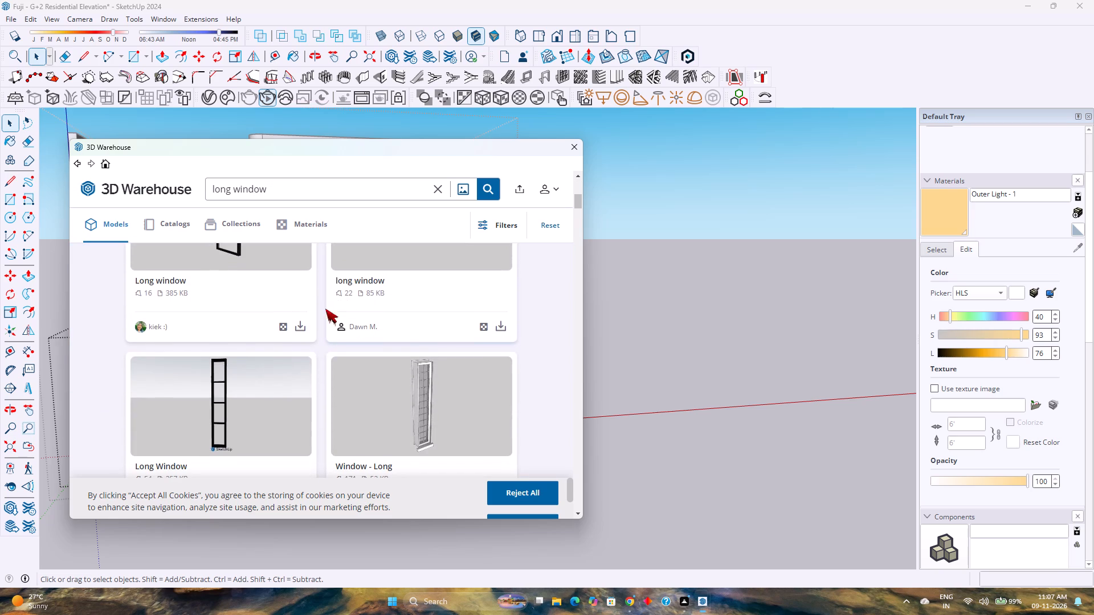
scroll(182, 419, down, 3)
scroll(229, 405, down, 3)
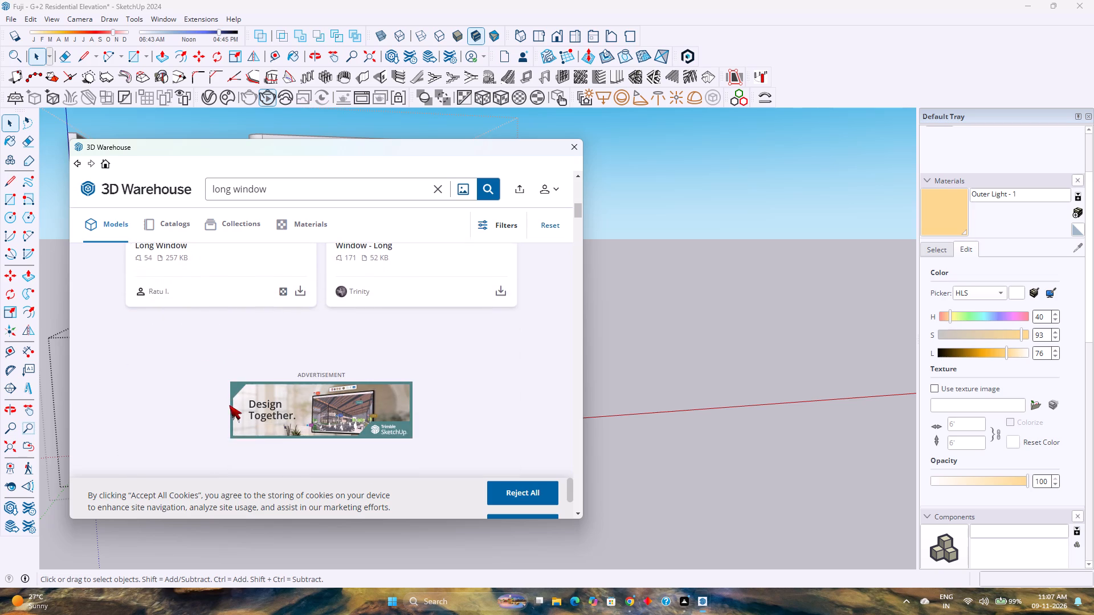
scroll(251, 395, down, 9)
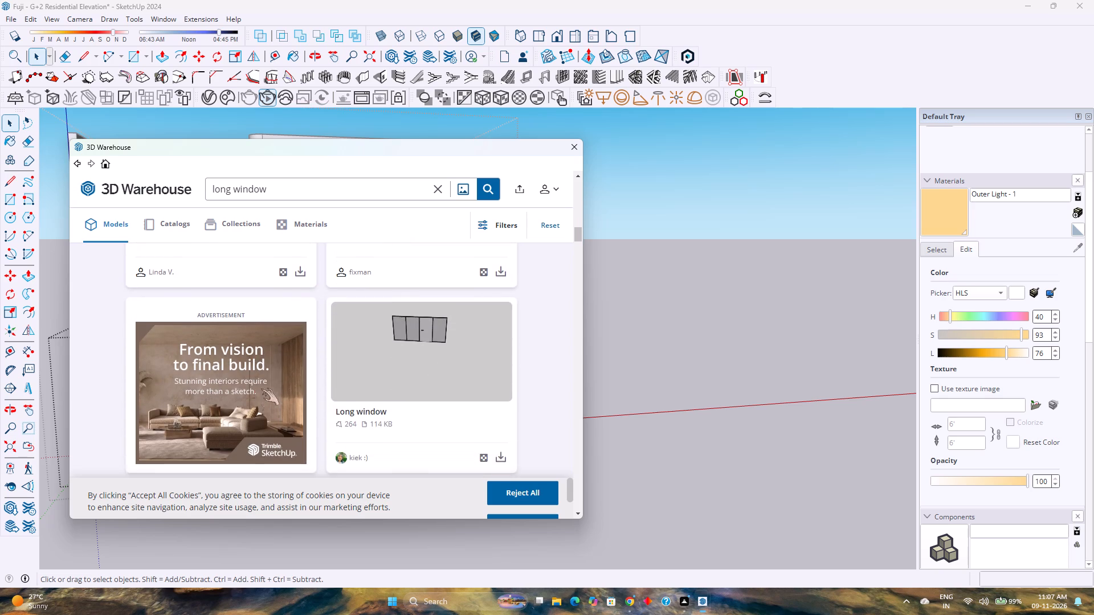
scroll(261, 388, down, 4)
scroll(261, 388, up, 6)
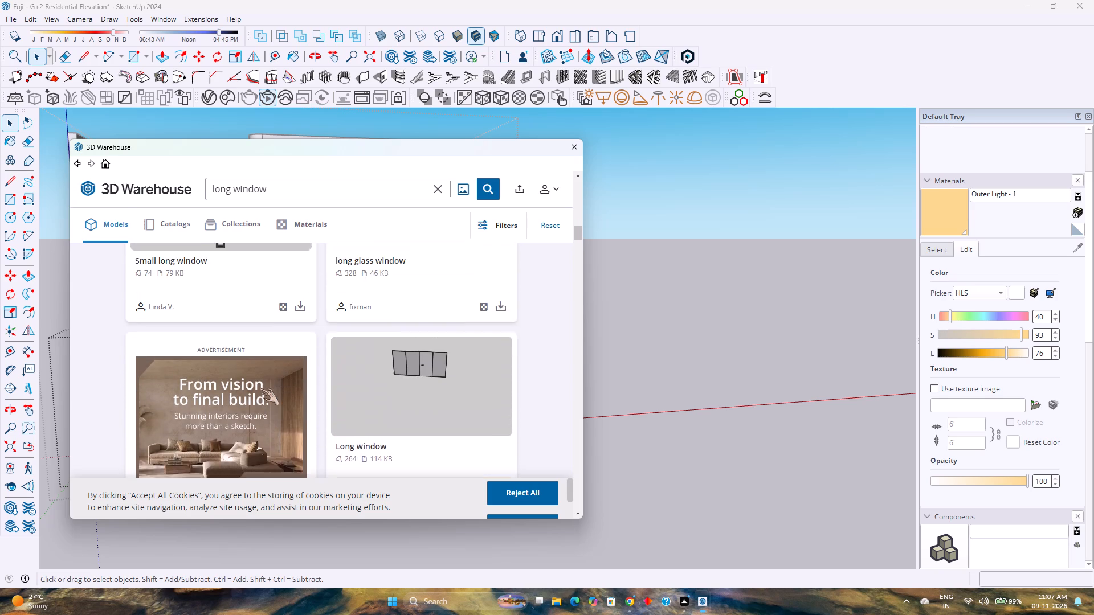
scroll(261, 388, down, 4)
scroll(257, 391, up, 1)
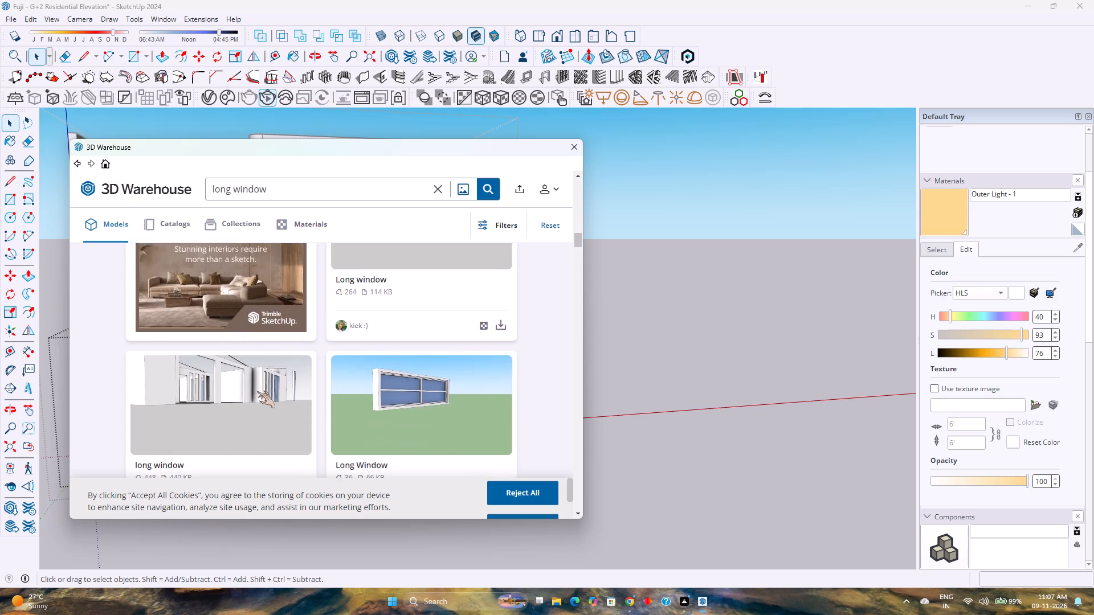
scroll(257, 391, down, 4)
scroll(257, 391, up, 2)
scroll(254, 392, down, 10)
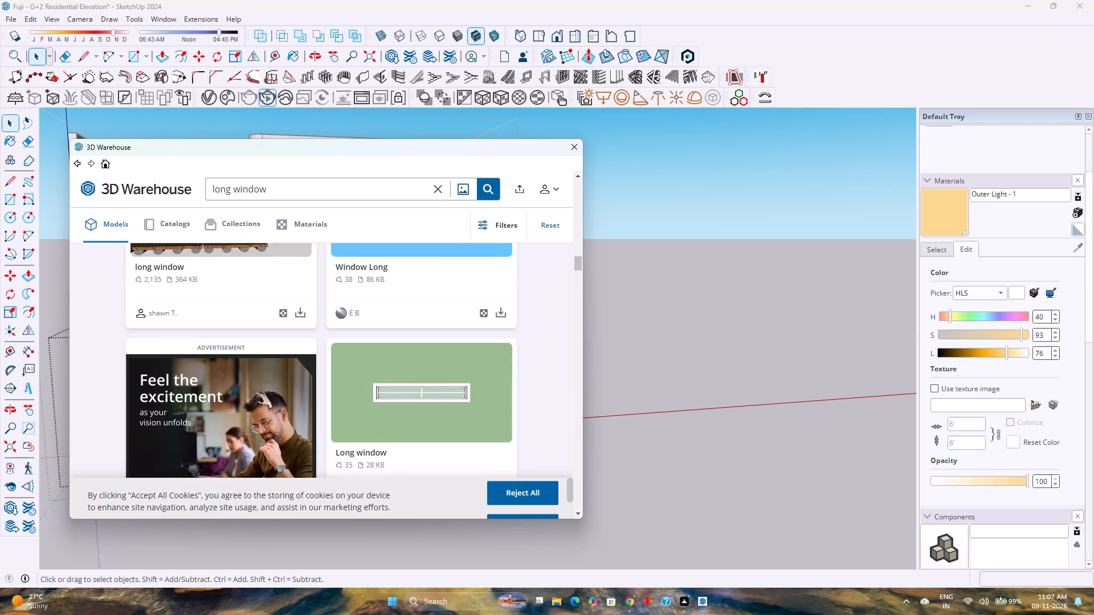
scroll(254, 391, down, 6)
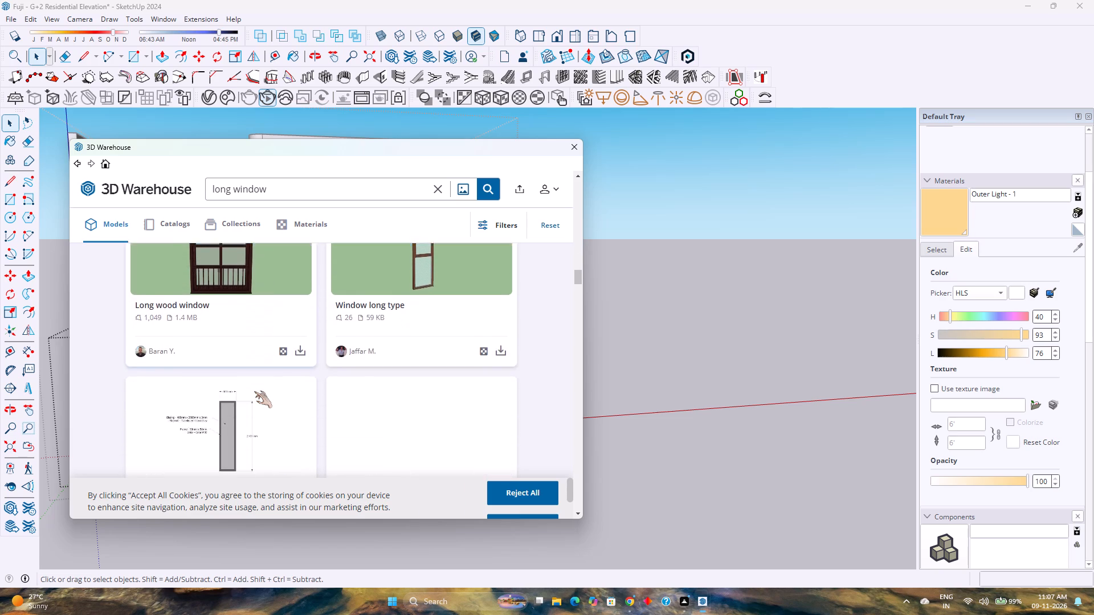
scroll(254, 391, down, 6)
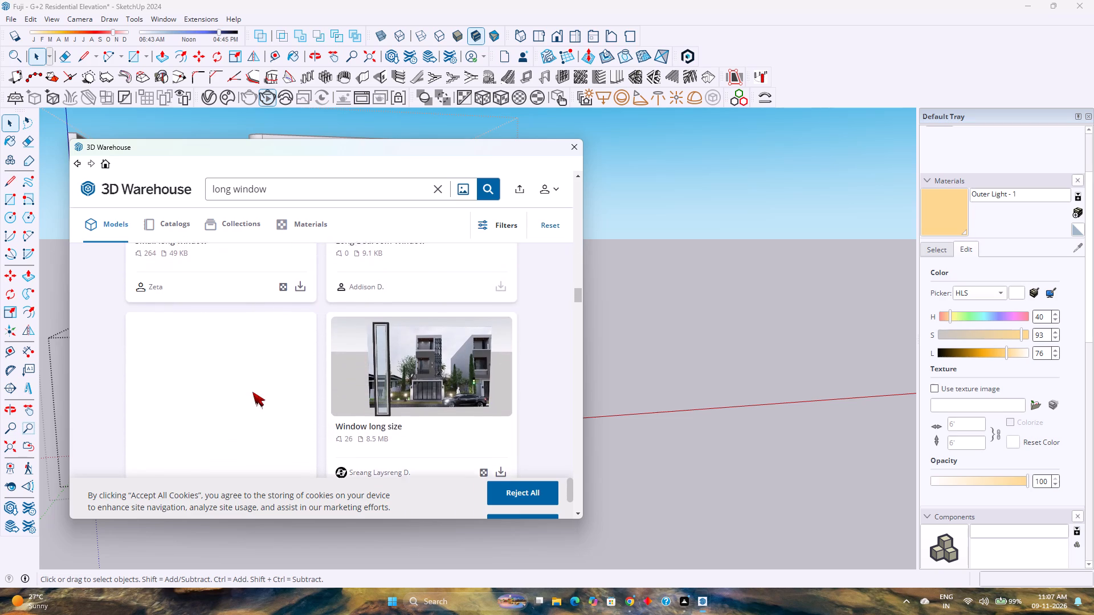
scroll(313, 388, down, 2)
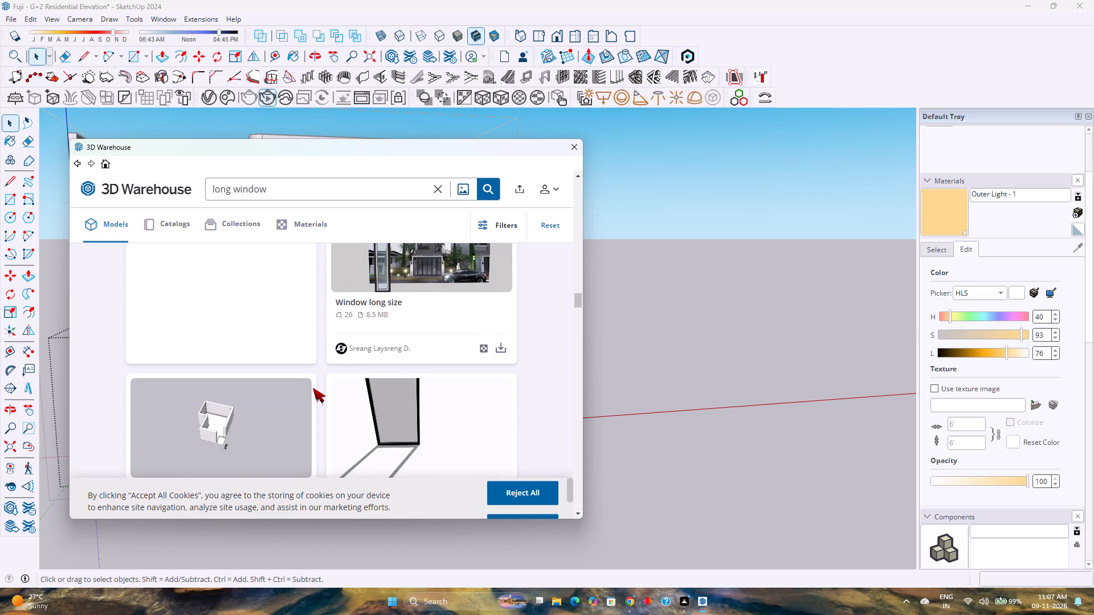
scroll(313, 388, down, 6)
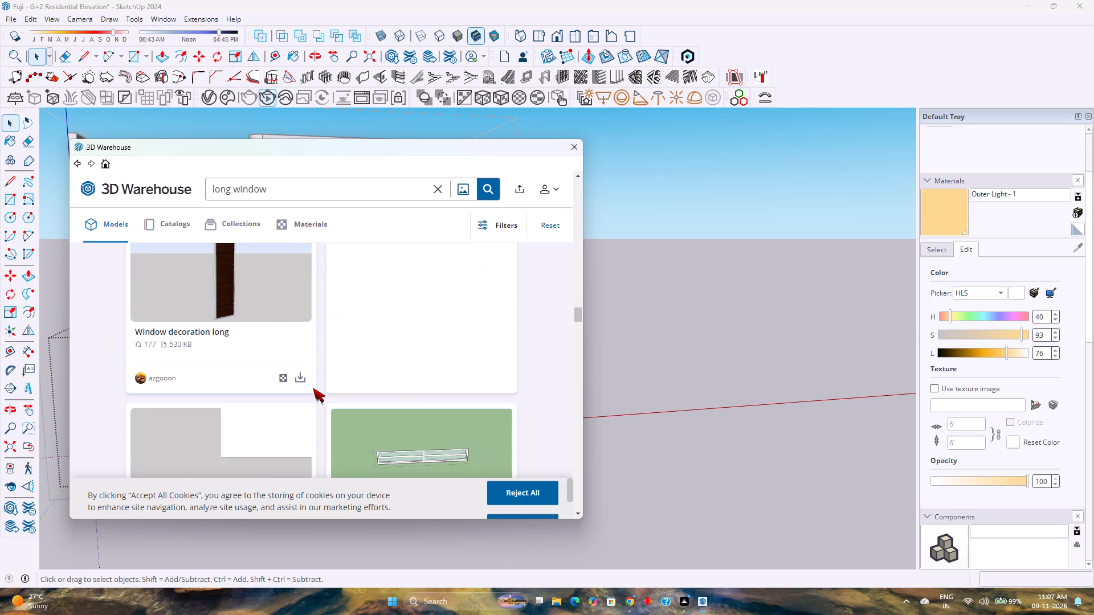
scroll(313, 388, down, 9)
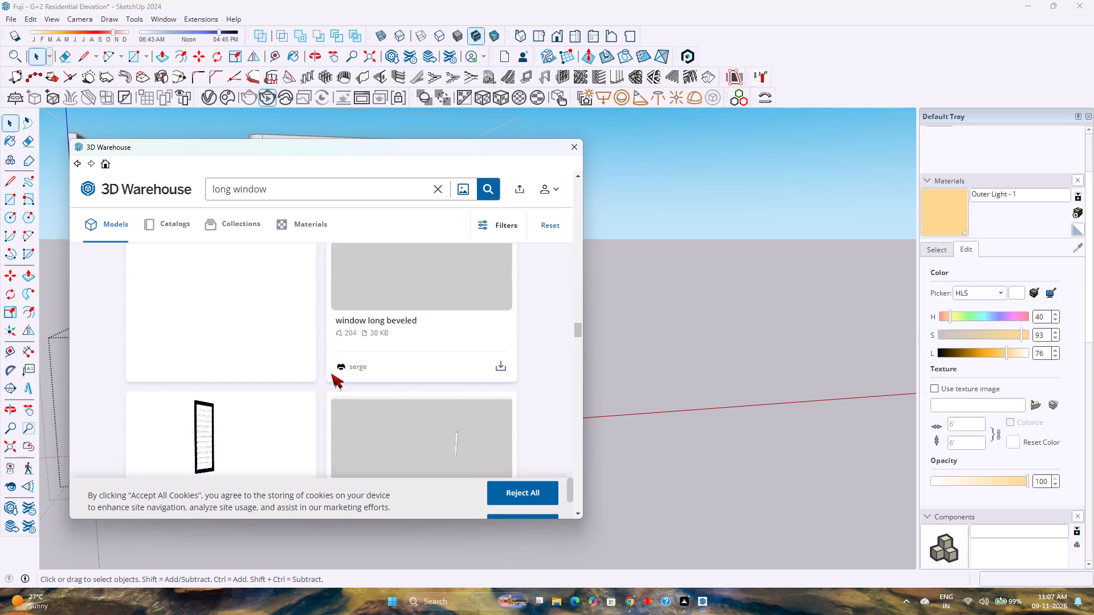
scroll(293, 331, down, 6)
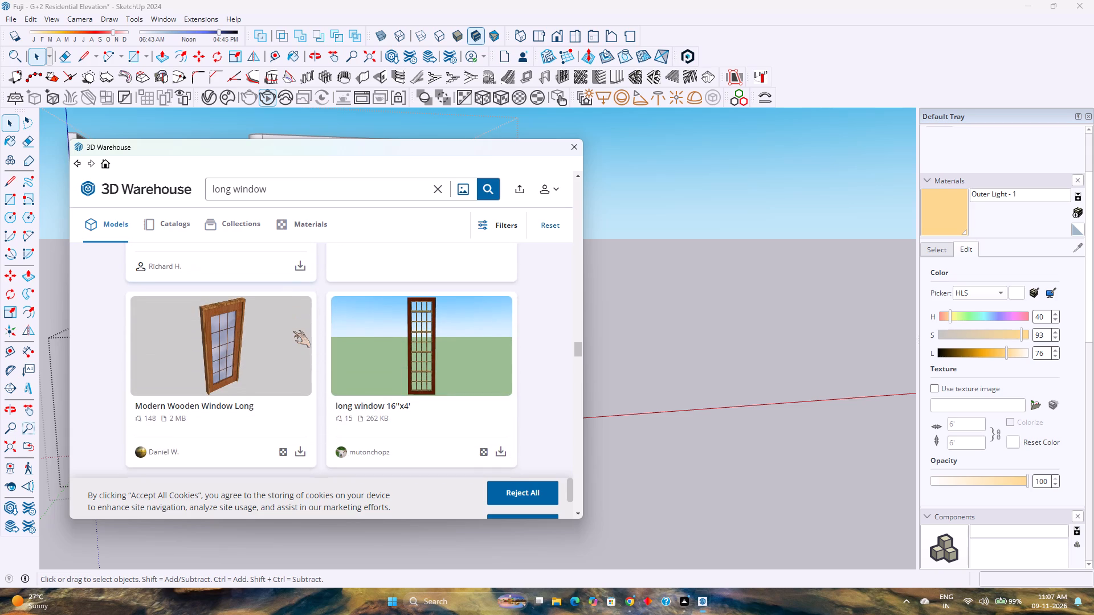
scroll(293, 331, down, 2)
scroll(293, 331, up, 3)
scroll(293, 331, down, 3)
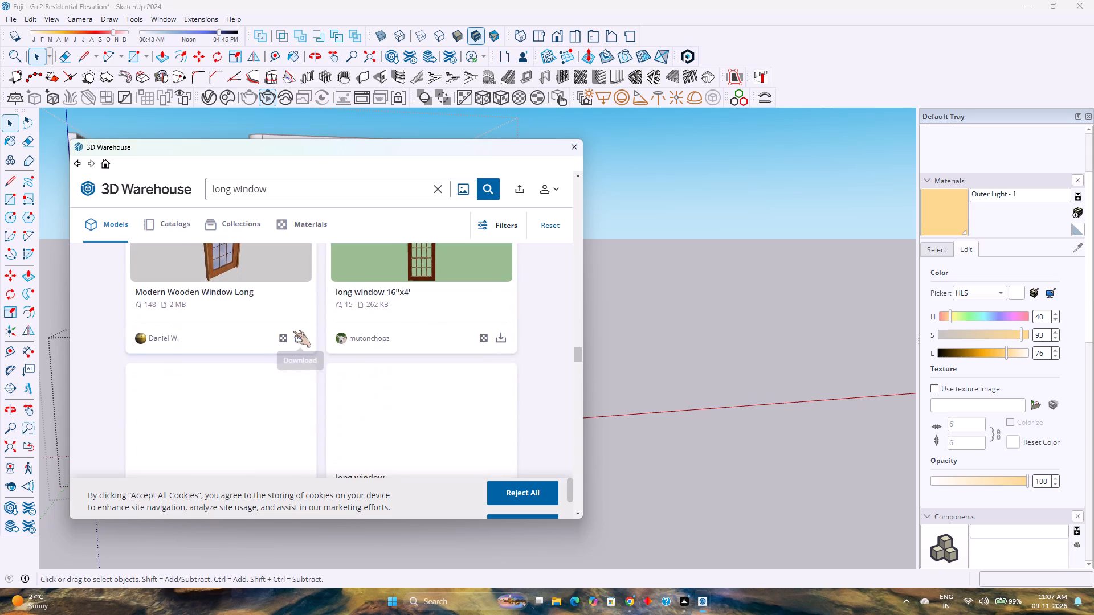
scroll(293, 331, up, 4)
scroll(293, 331, down, 7)
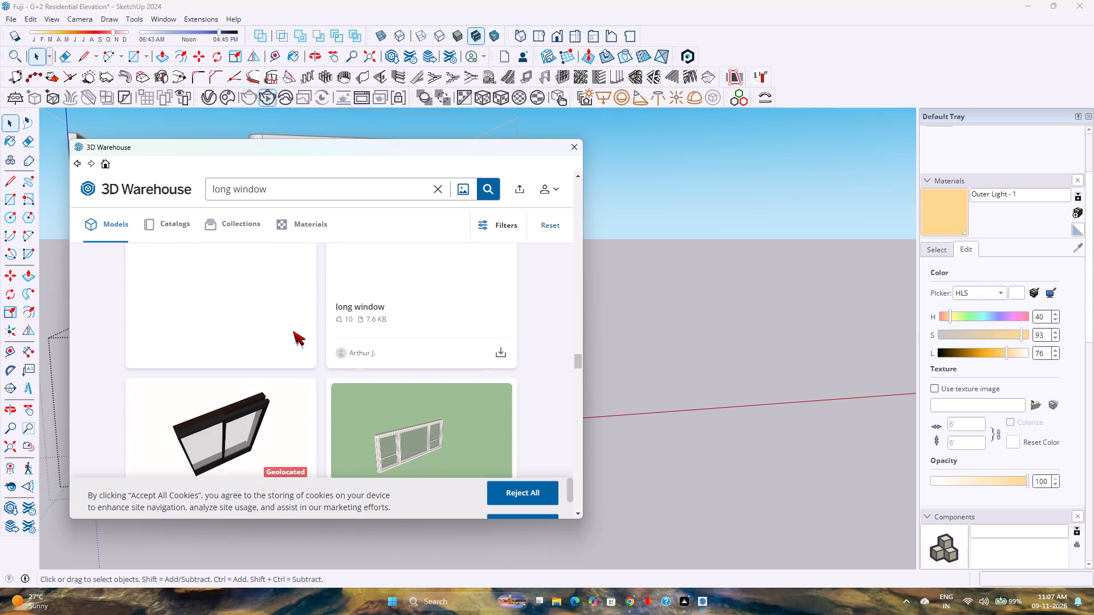
scroll(293, 331, down, 5)
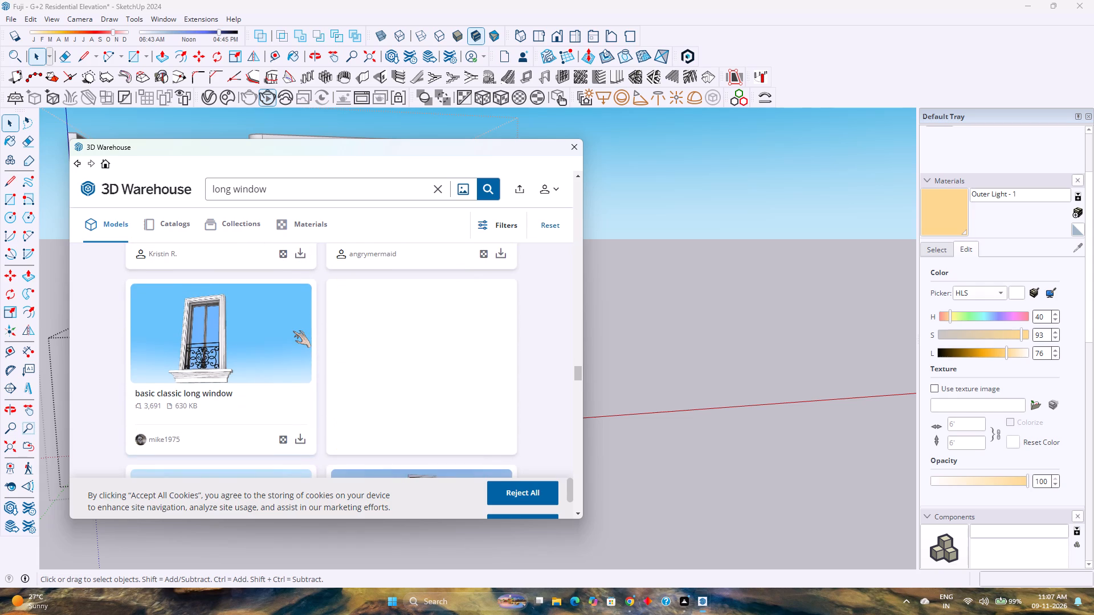
scroll(293, 331, down, 4)
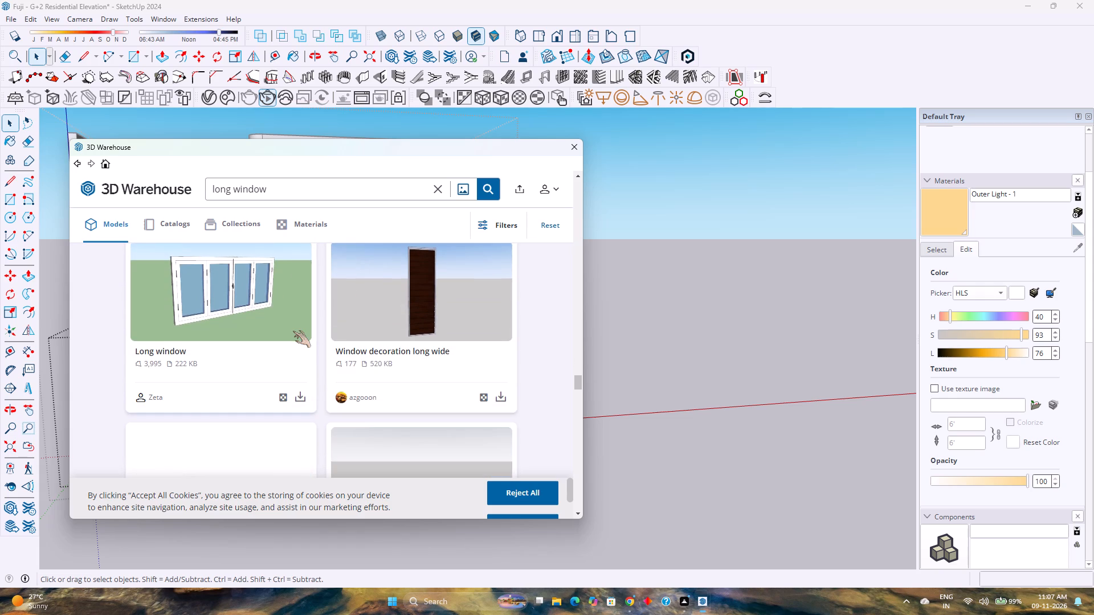
scroll(293, 331, down, 1)
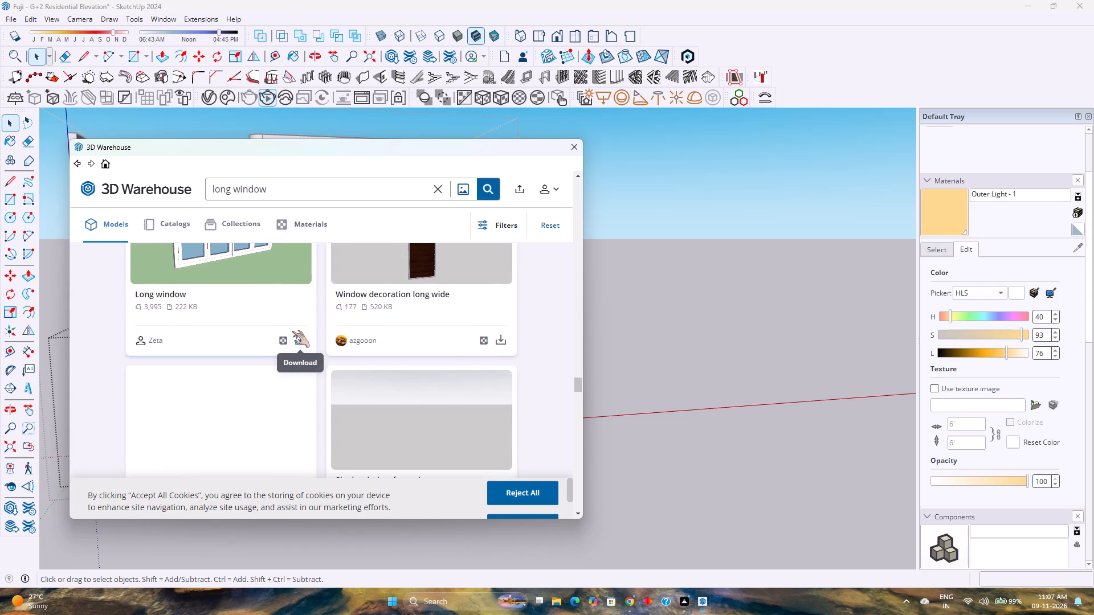
scroll(292, 331, up, 1)
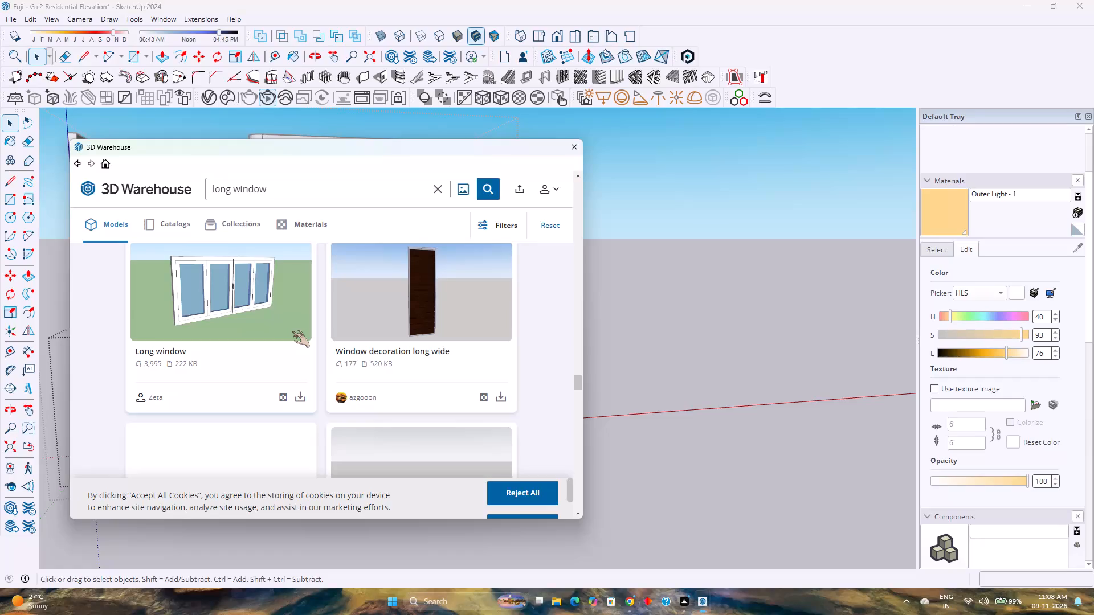
scroll(292, 331, down, 4)
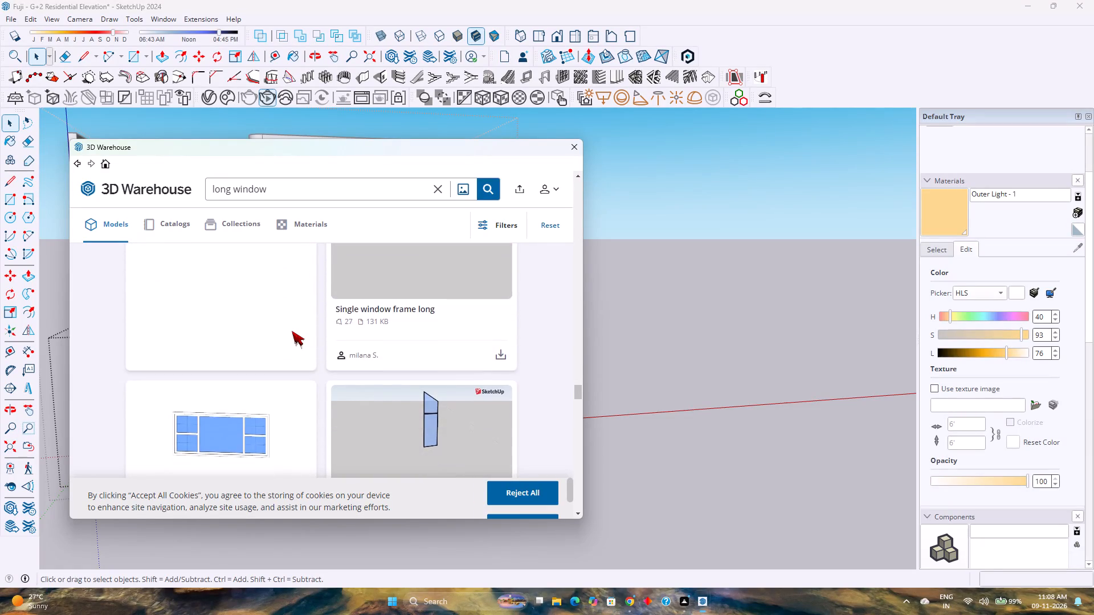
scroll(292, 331, down, 3)
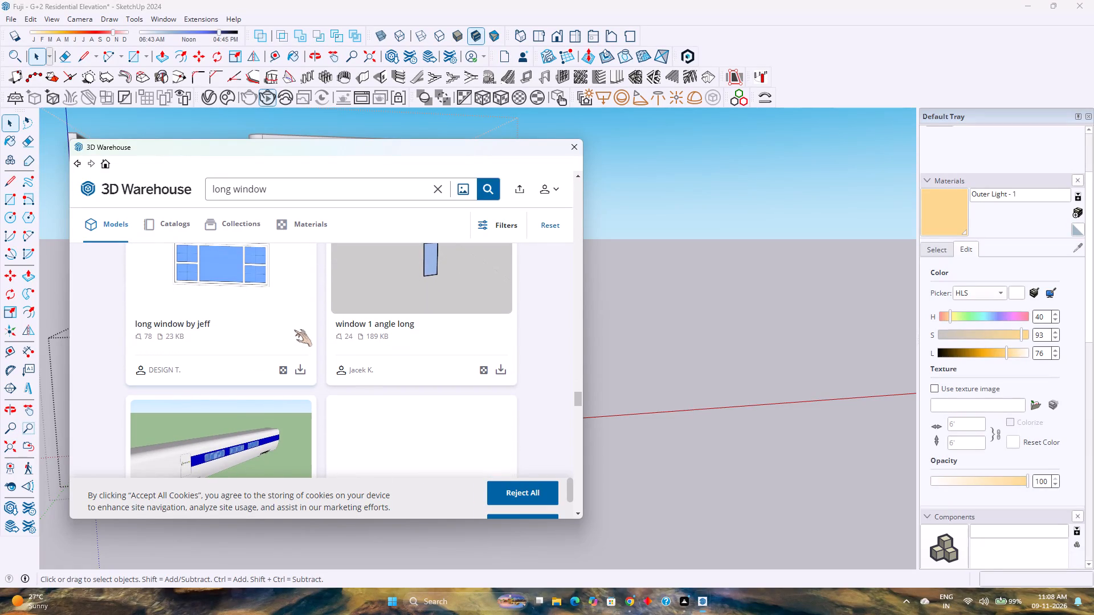
scroll(295, 327, down, 4)
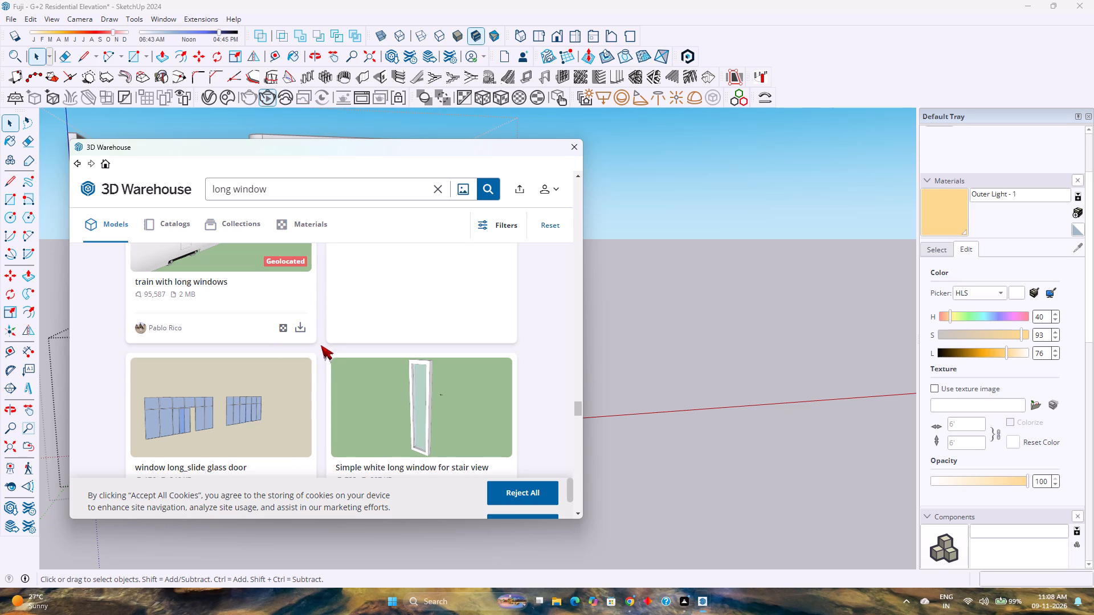
scroll(320, 351, down, 4)
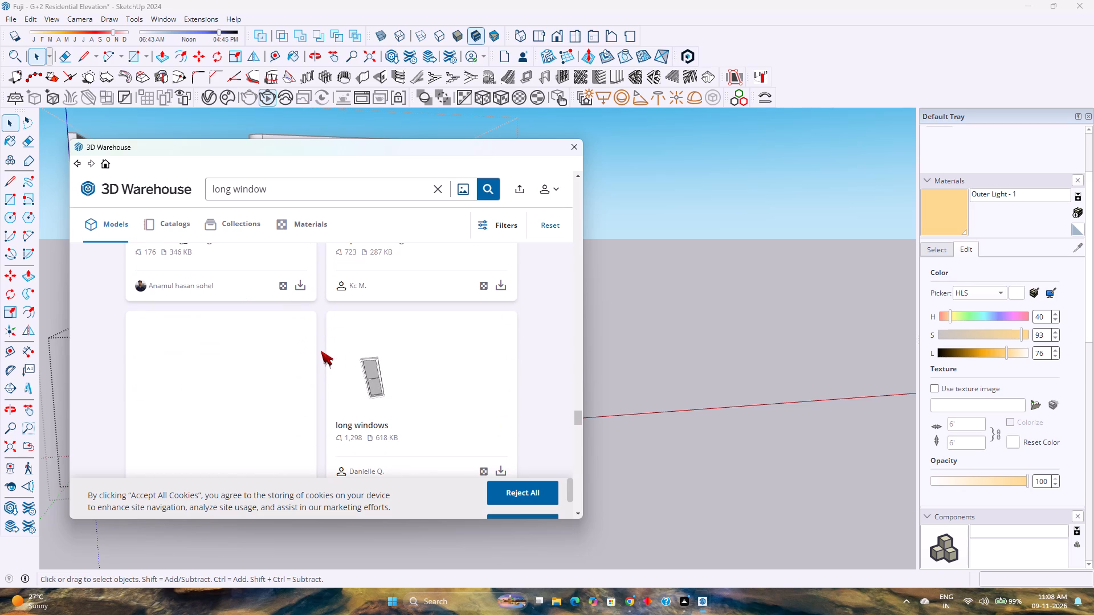
scroll(321, 351, down, 3)
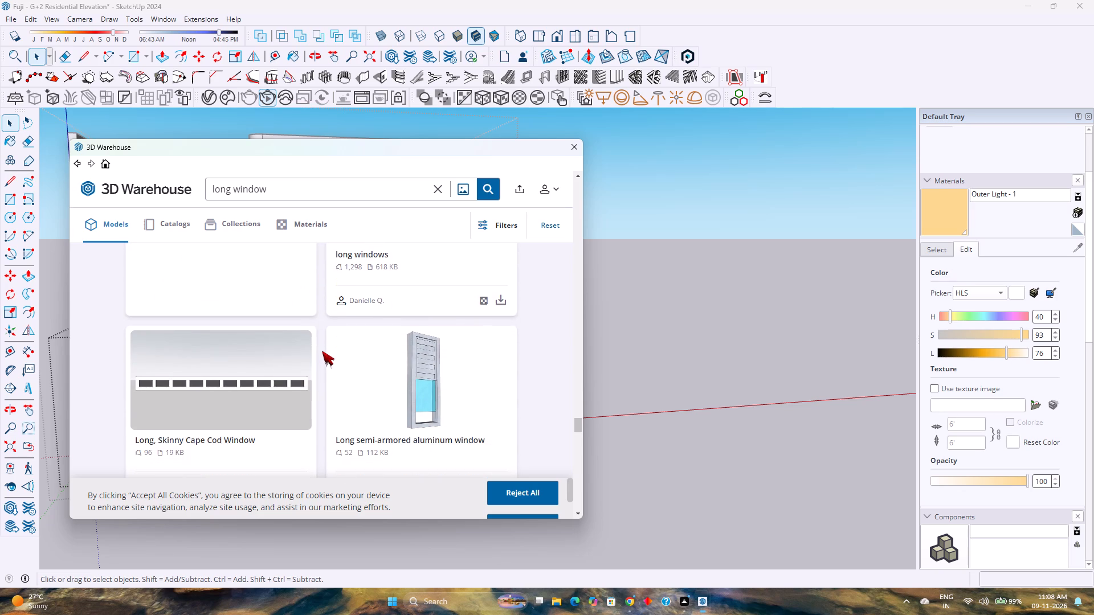
scroll(322, 351, down, 3)
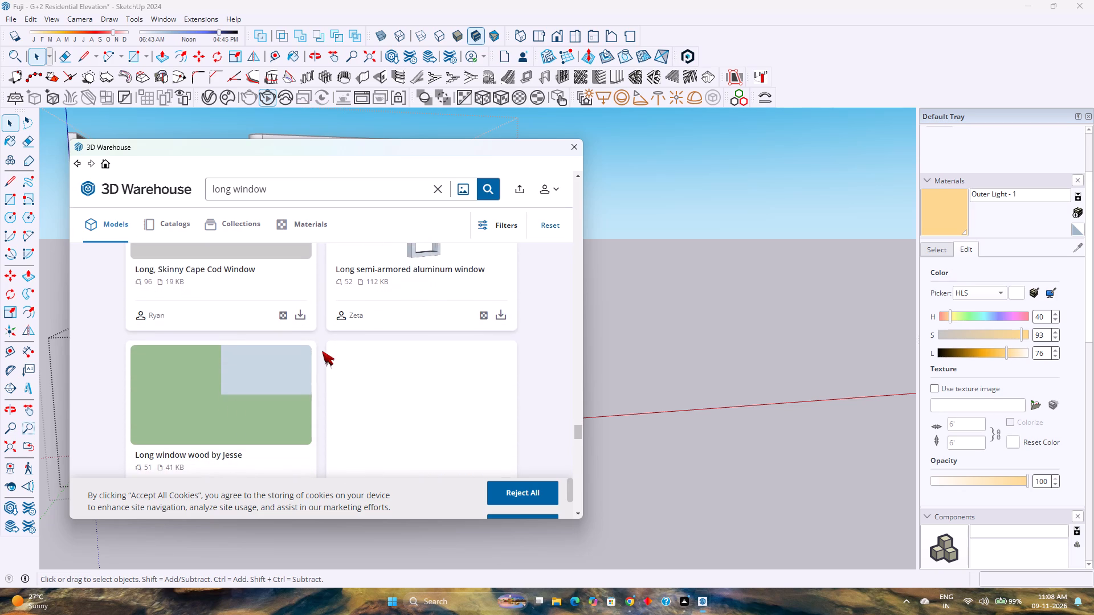
scroll(322, 351, down, 5)
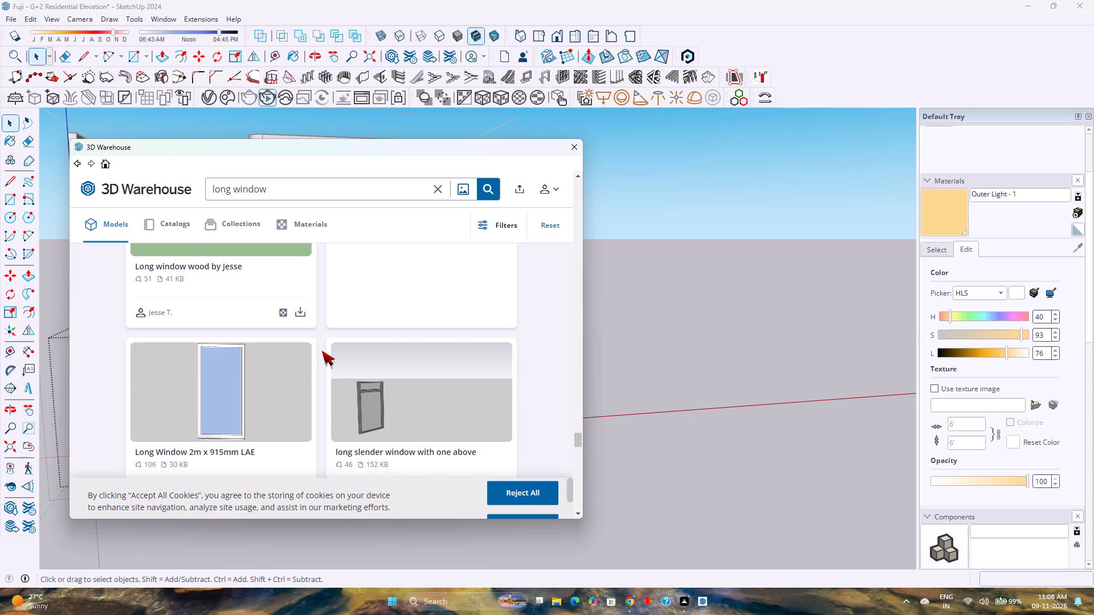
scroll(322, 351, down, 8)
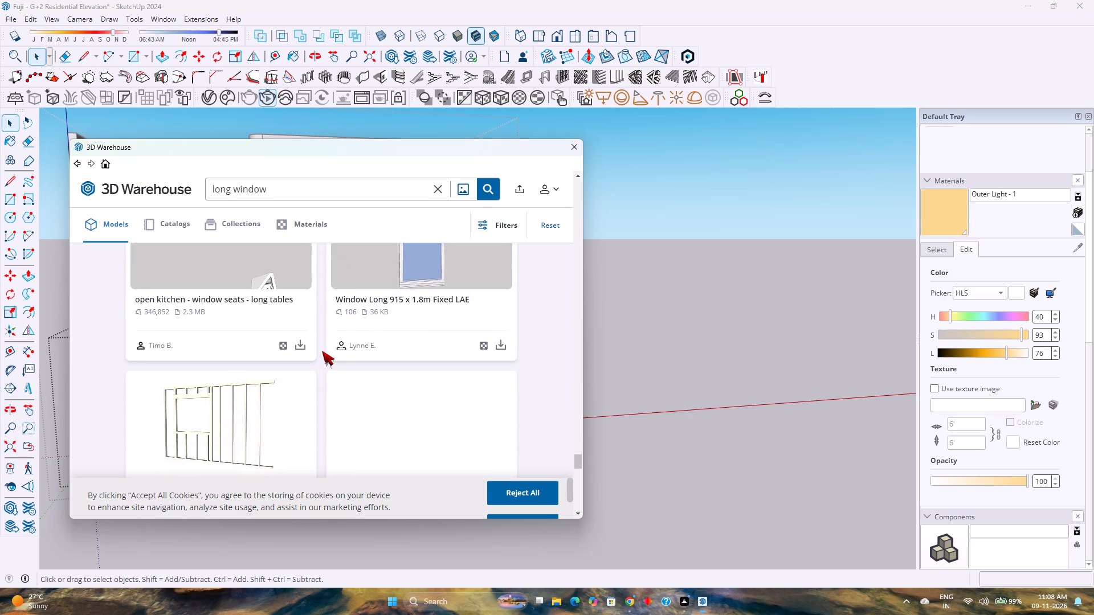
scroll(322, 351, down, 1)
scroll(322, 351, up, 4)
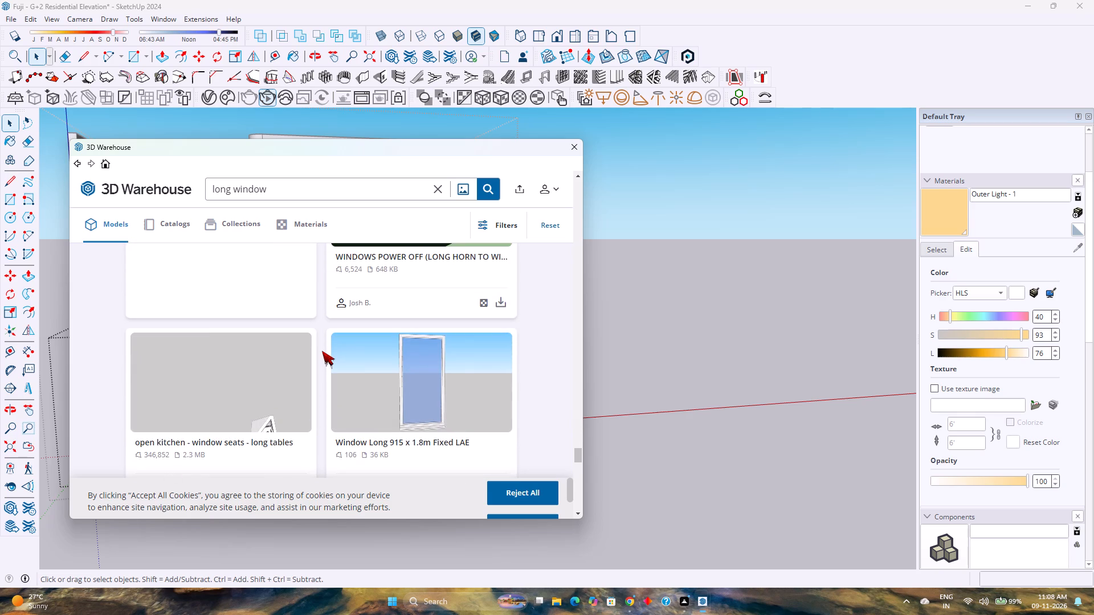
scroll(322, 351, down, 3)
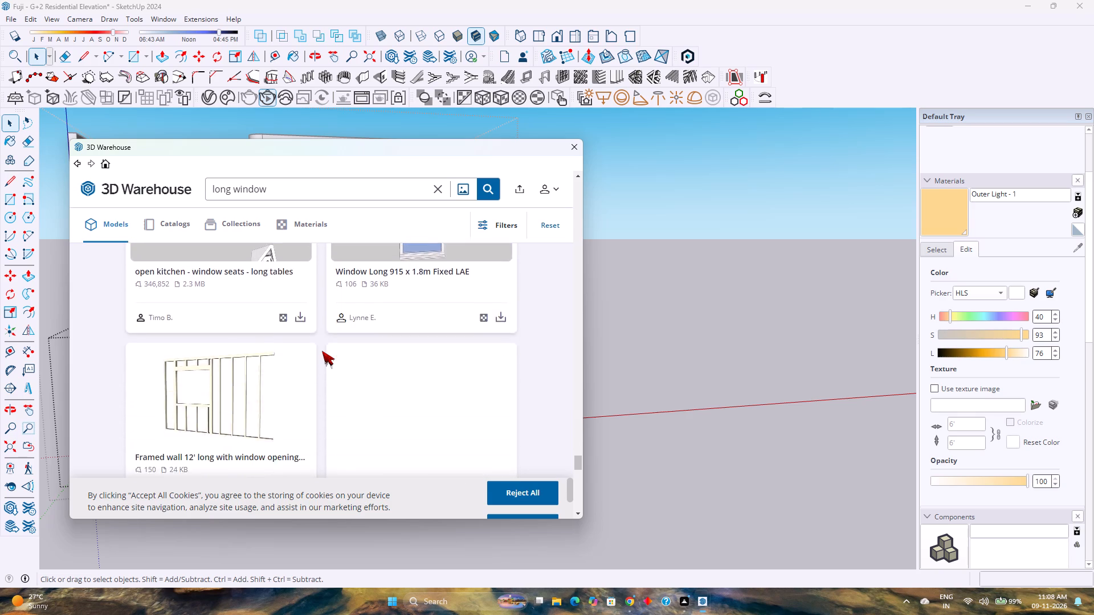
scroll(322, 351, up, 3)
scroll(322, 351, down, 2)
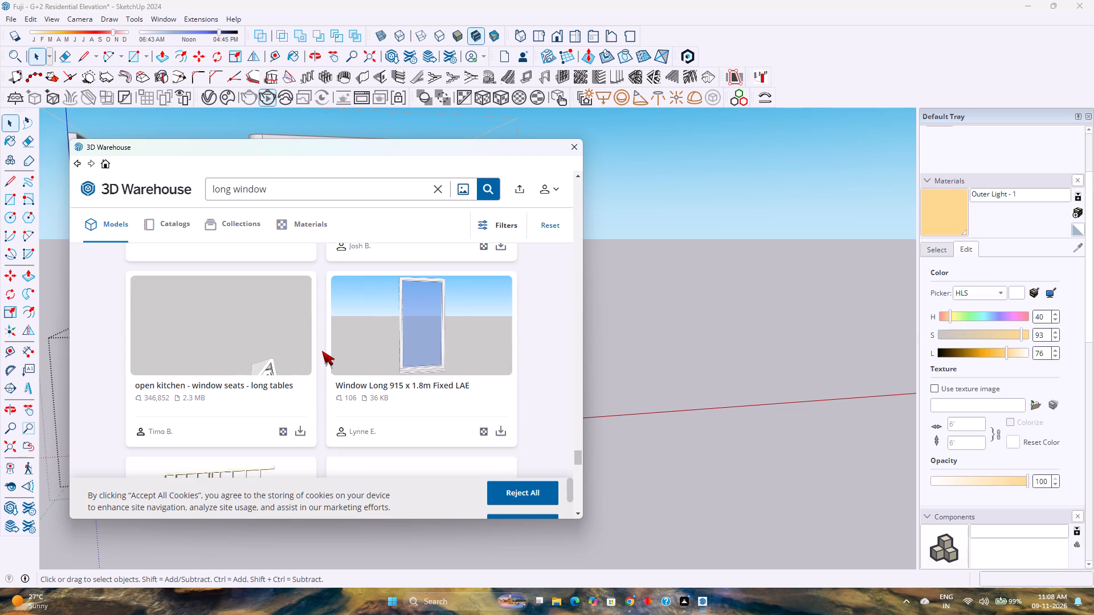
scroll(322, 351, down, 4)
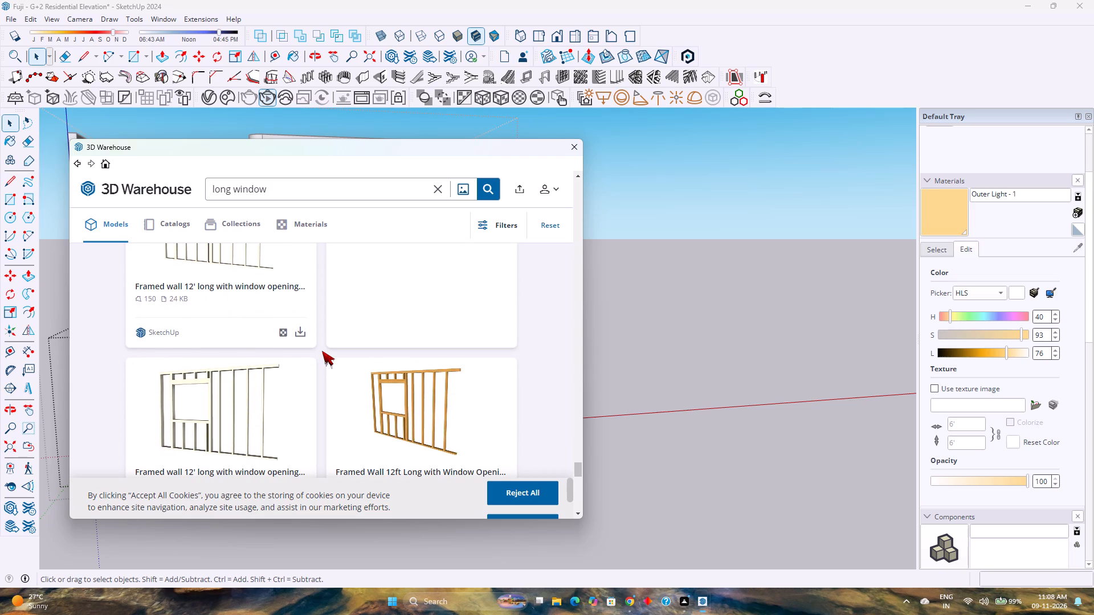
scroll(322, 351, down, 1)
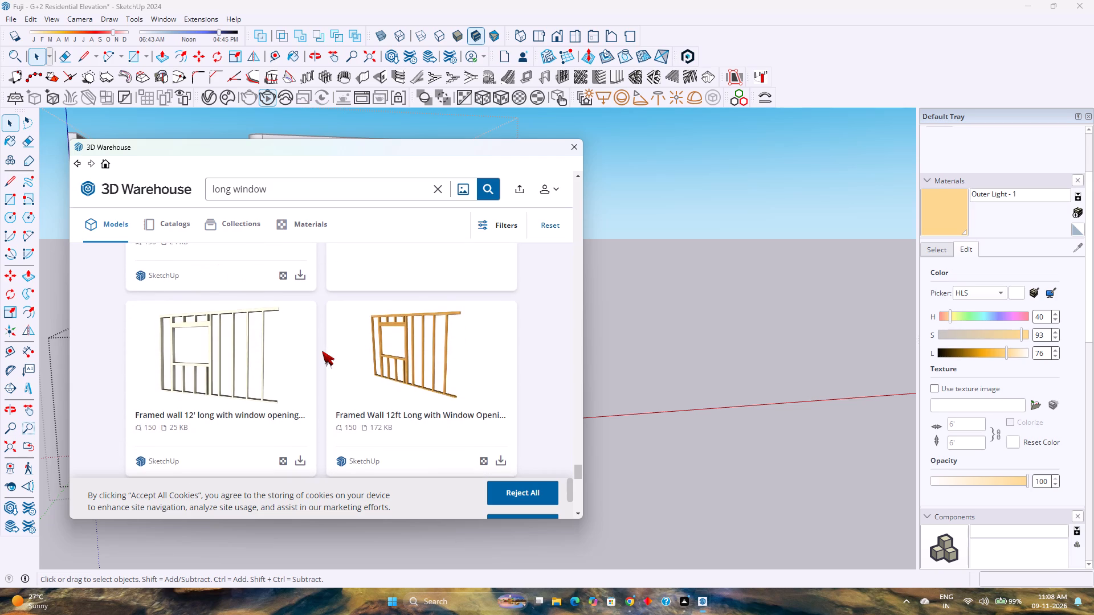
scroll(322, 351, up, 2)
scroll(322, 351, down, 4)
scroll(322, 351, up, 2)
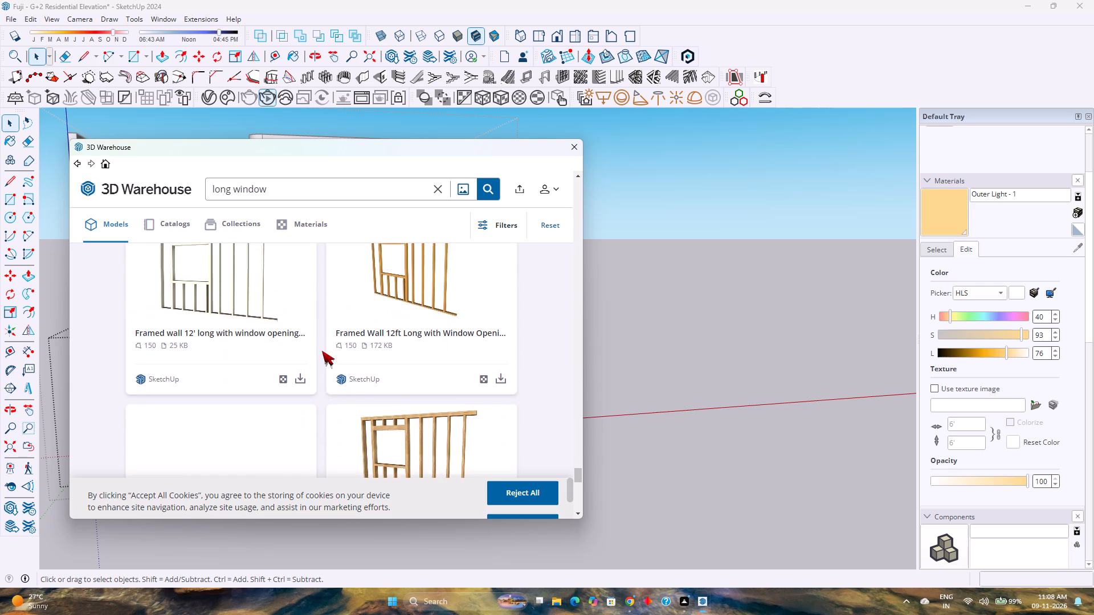
scroll(322, 351, up, 1)
scroll(322, 351, down, 3)
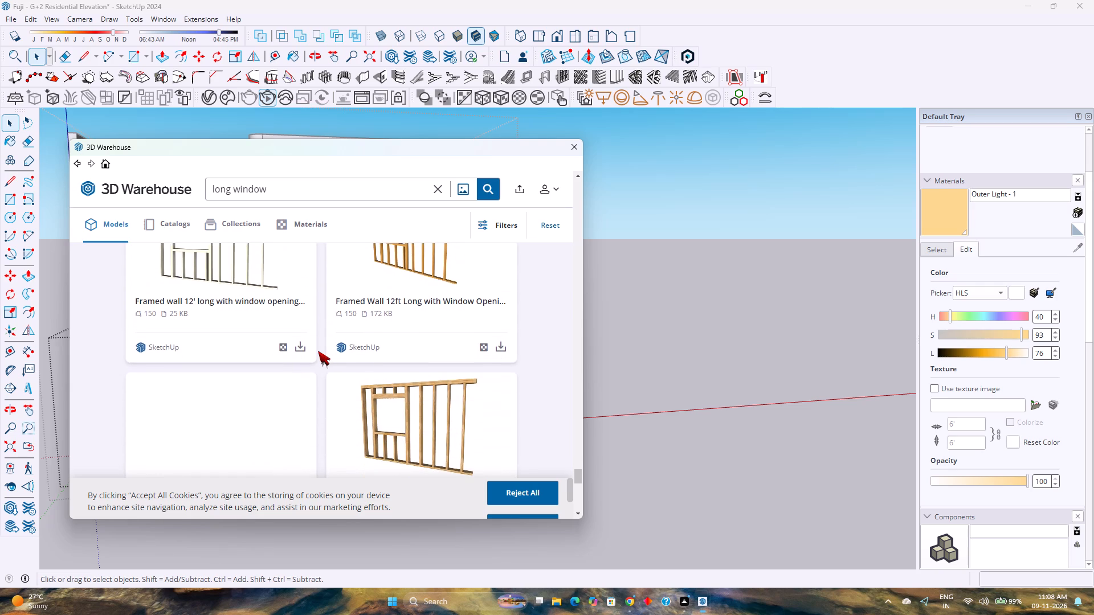
scroll(318, 351, down, 7)
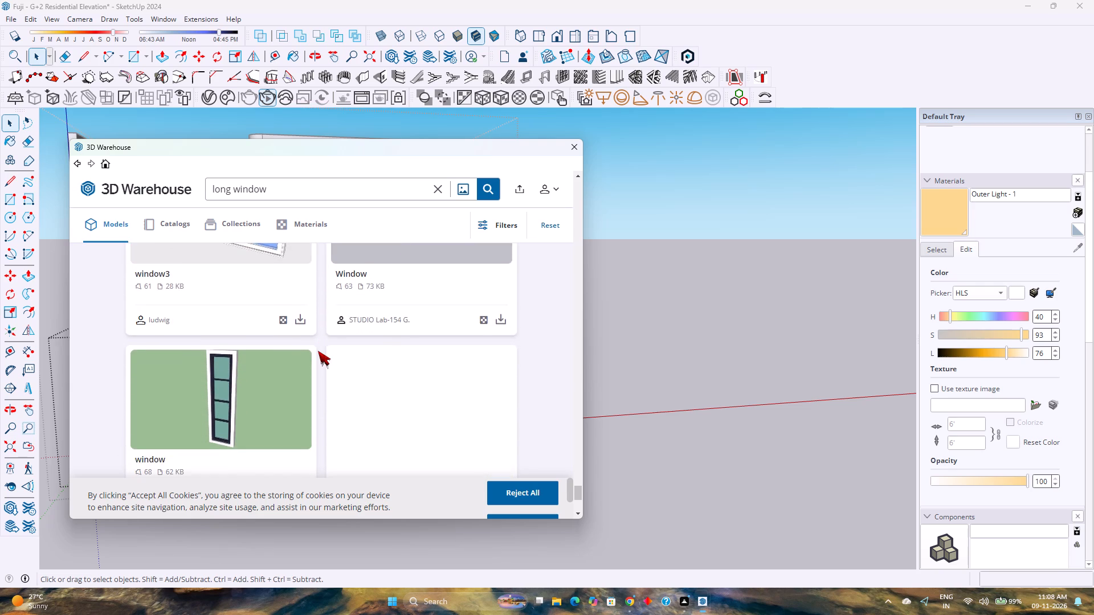
Browse further through the "long window" model results for a tall window that suits the ground-floor window opening.
scroll(318, 351, down, 7)
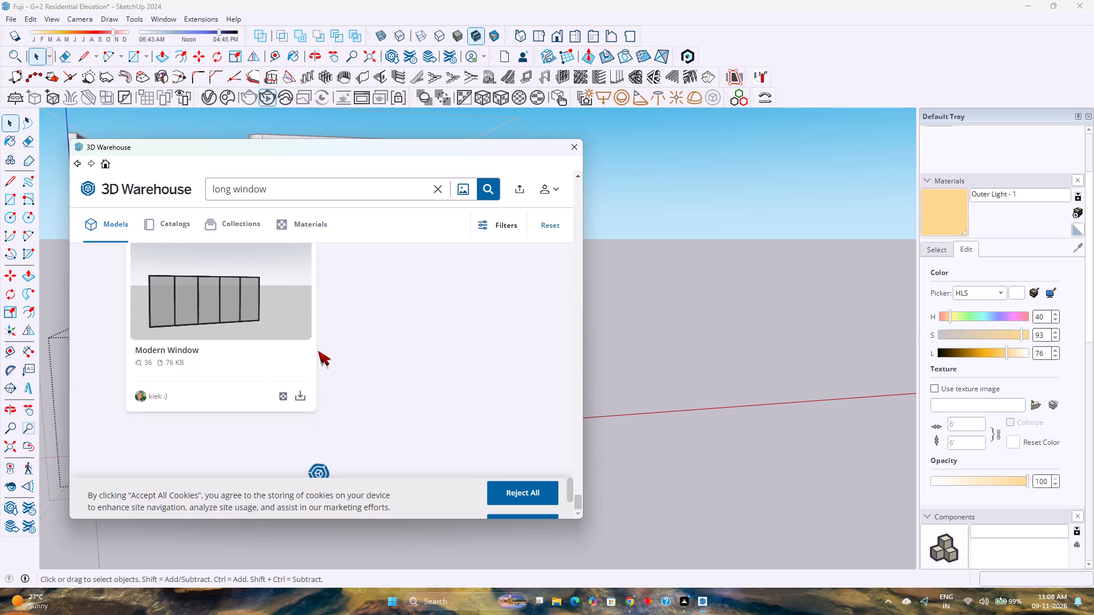
scroll(318, 351, up, 8)
scroll(318, 351, down, 13)
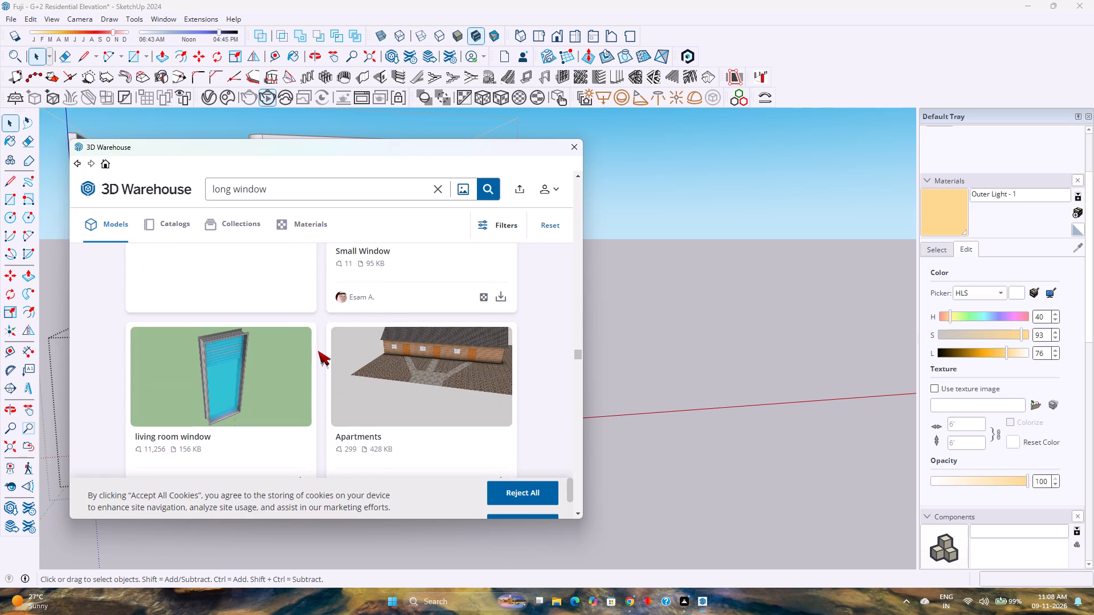
scroll(318, 351, down, 2)
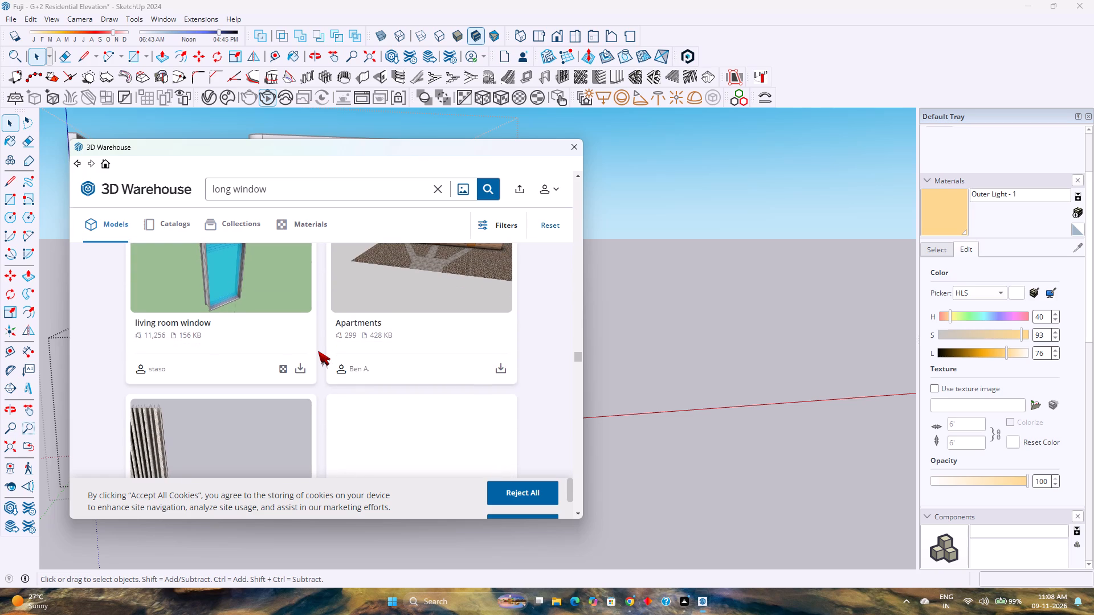
scroll(318, 351, down, 1)
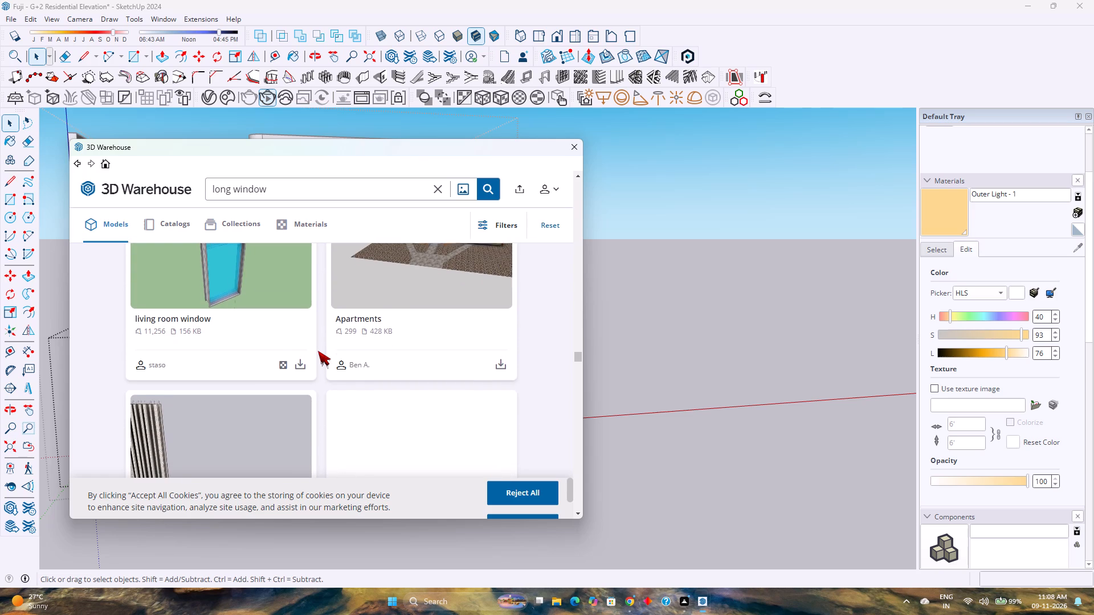
scroll(318, 351, down, 1)
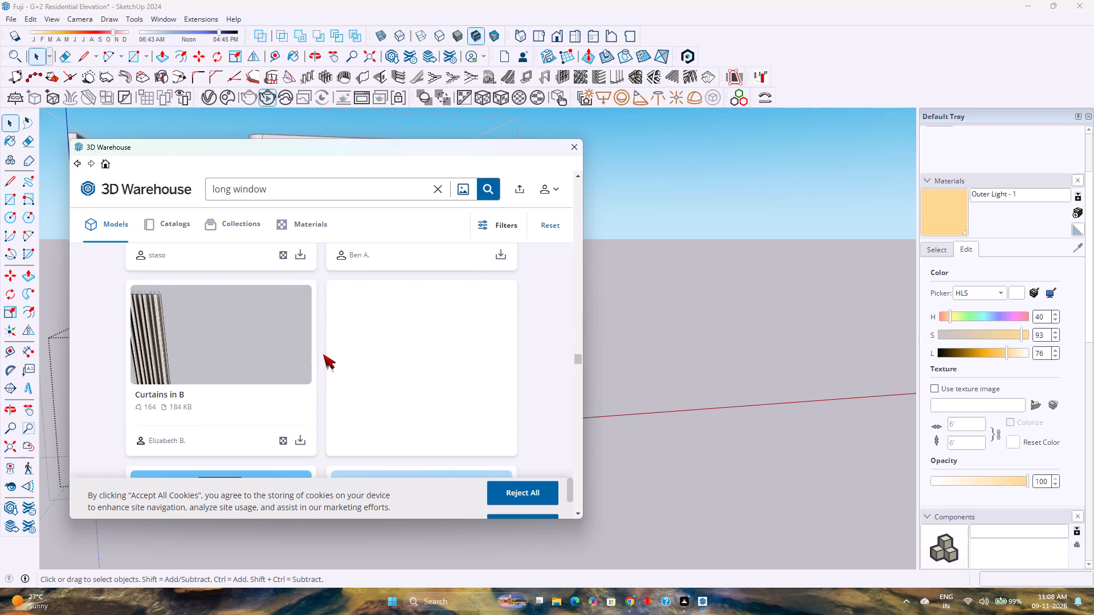
scroll(324, 355, down, 6)
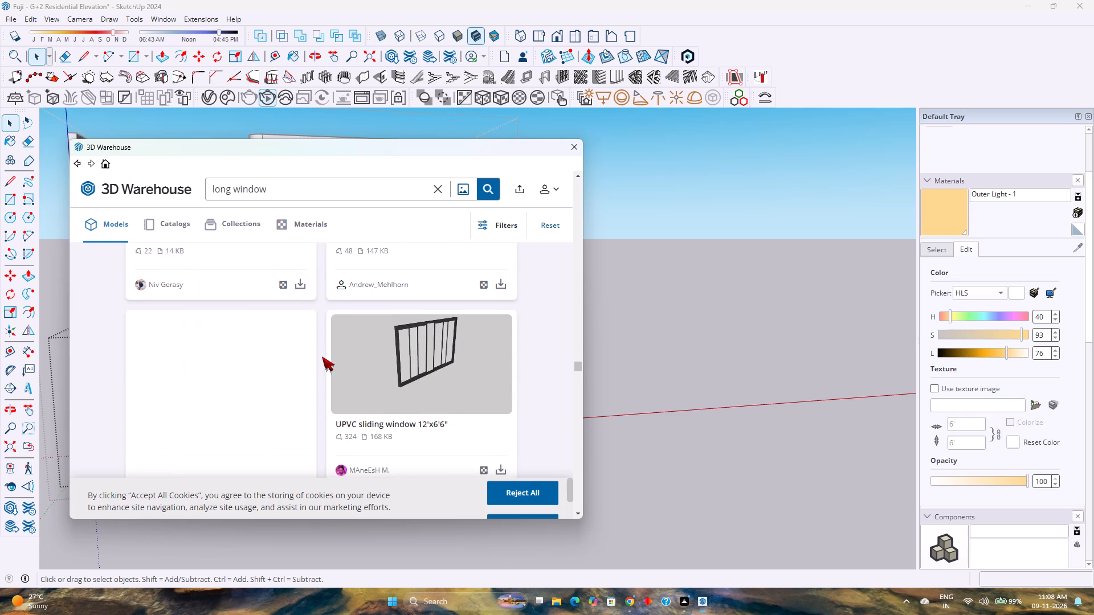
scroll(321, 356, down, 4)
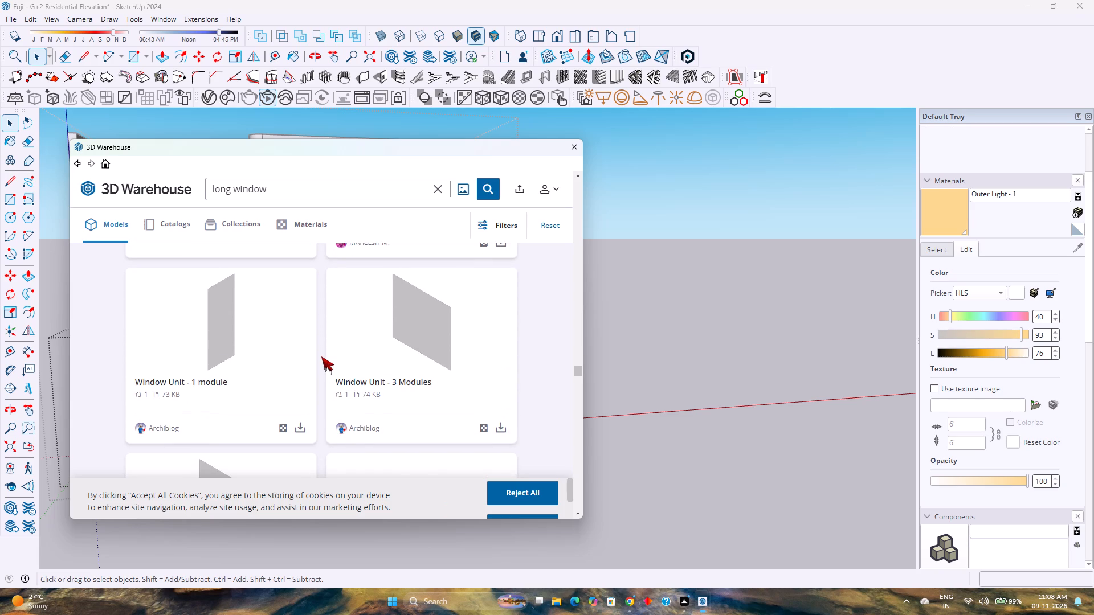
scroll(321, 356, down, 2)
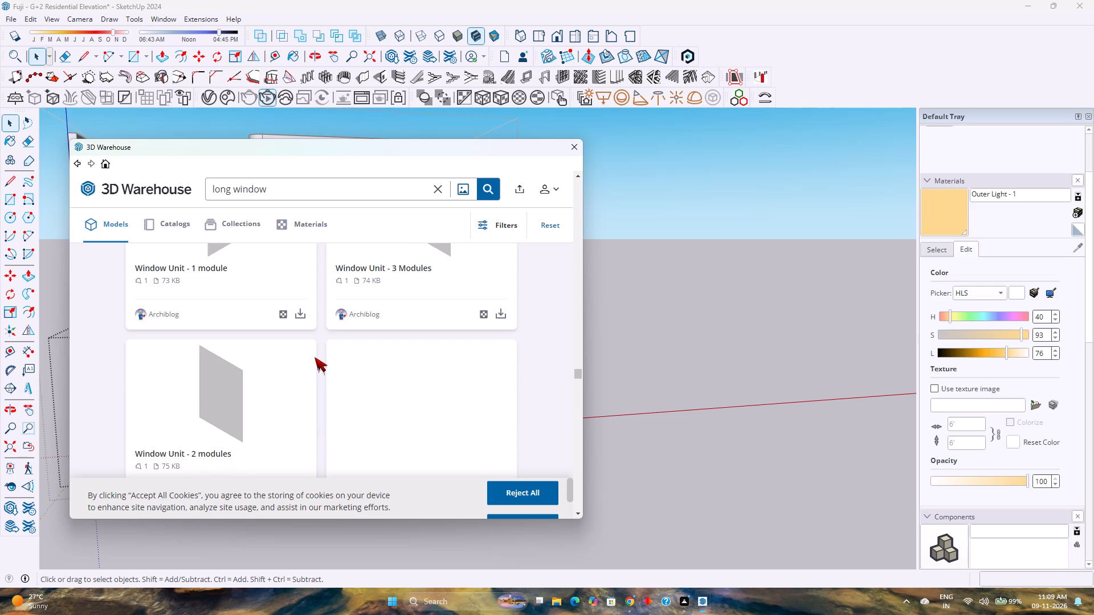
scroll(315, 357, down, 3)
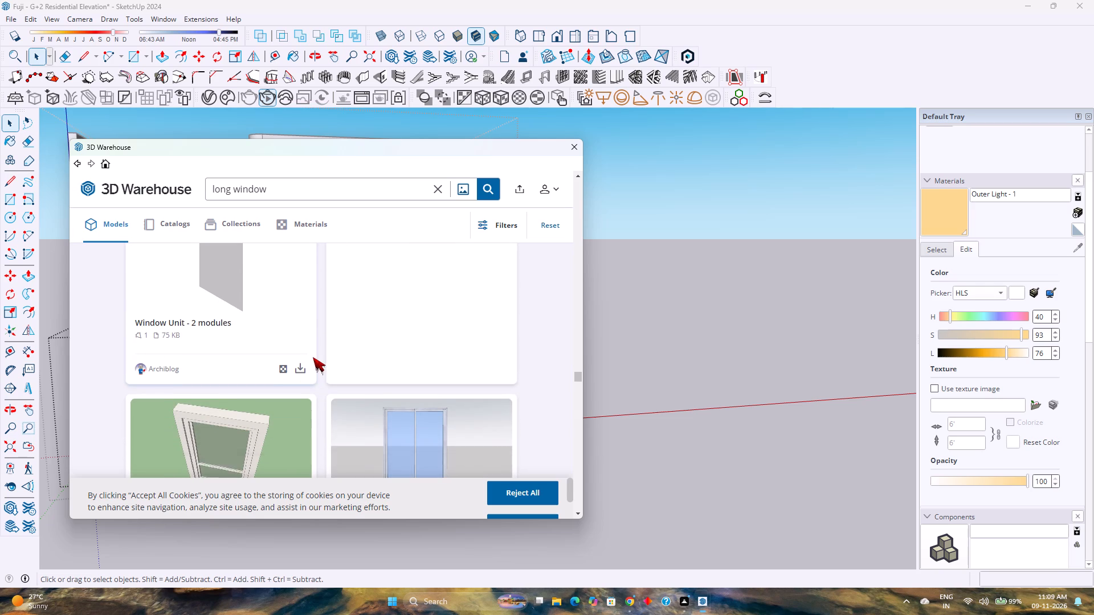
scroll(313, 357, up, 2)
scroll(313, 357, down, 2)
scroll(313, 357, up, 2)
scroll(313, 357, down, 5)
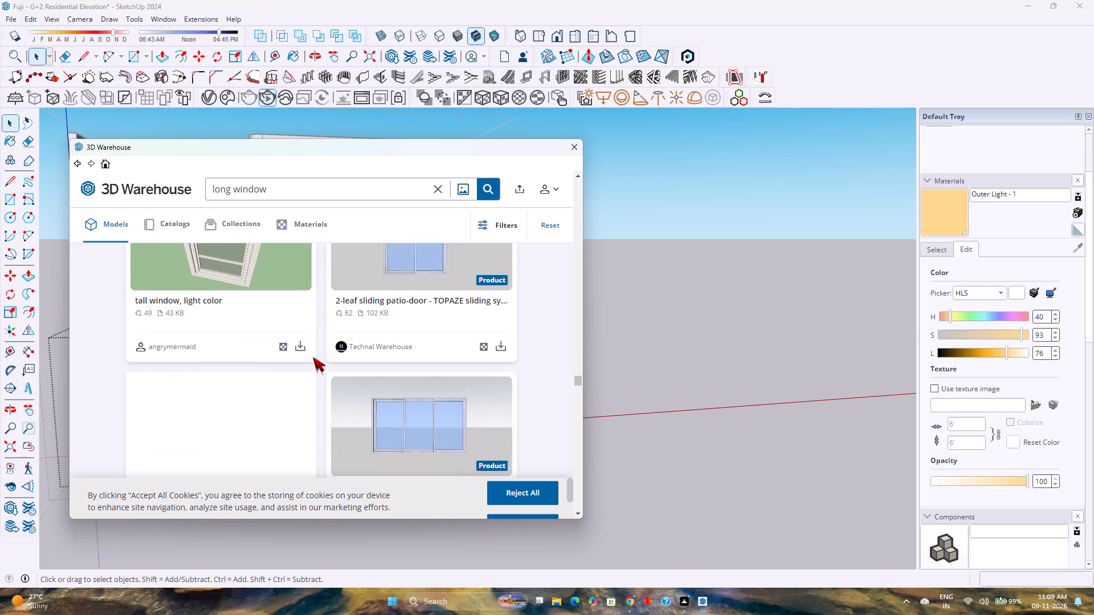
scroll(313, 357, down, 2)
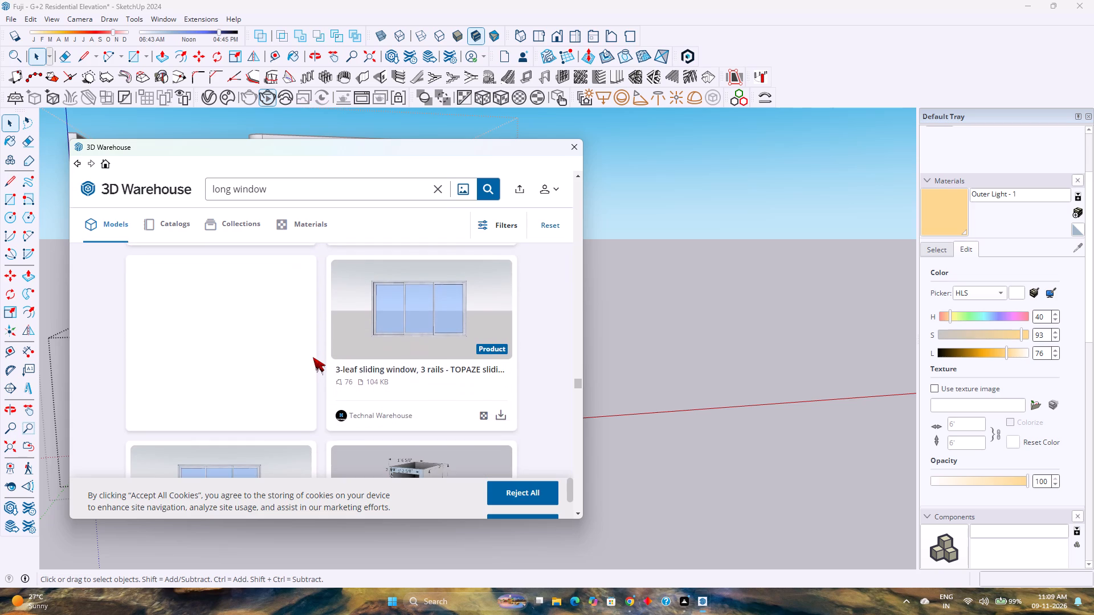
scroll(313, 357, down, 1)
scroll(313, 357, up, 2)
scroll(313, 357, down, 2)
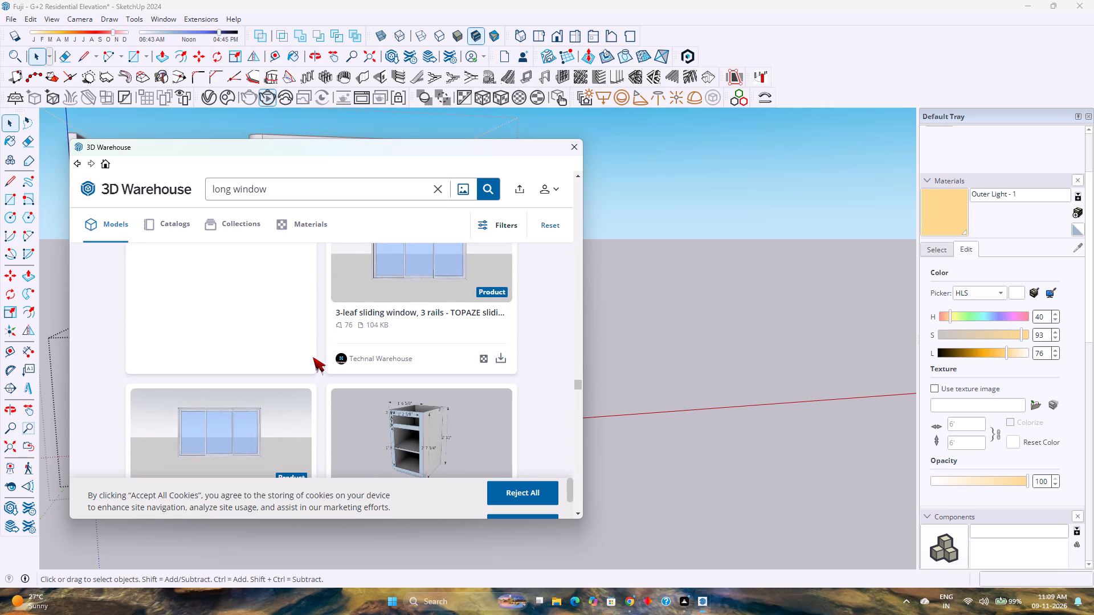
scroll(313, 357, up, 2)
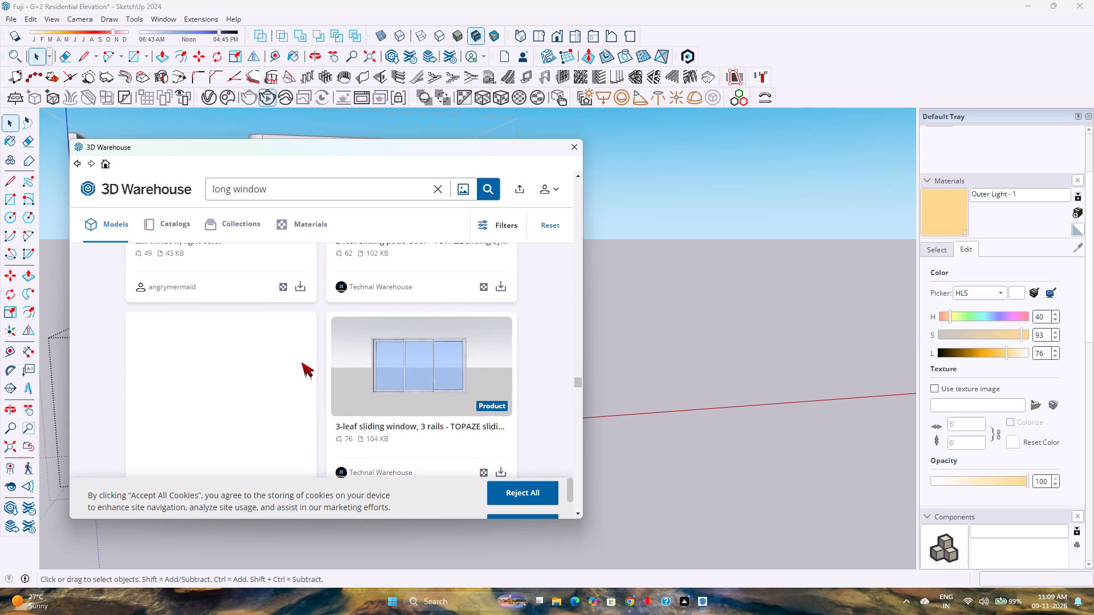
scroll(300, 362, down, 8)
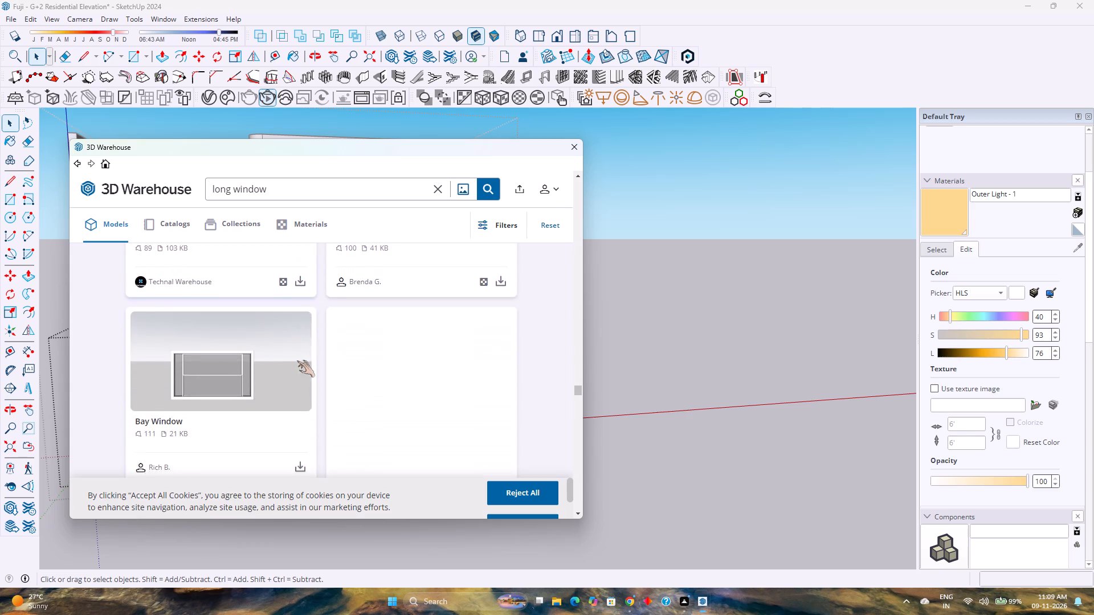
scroll(297, 360, down, 3)
scroll(297, 360, up, 2)
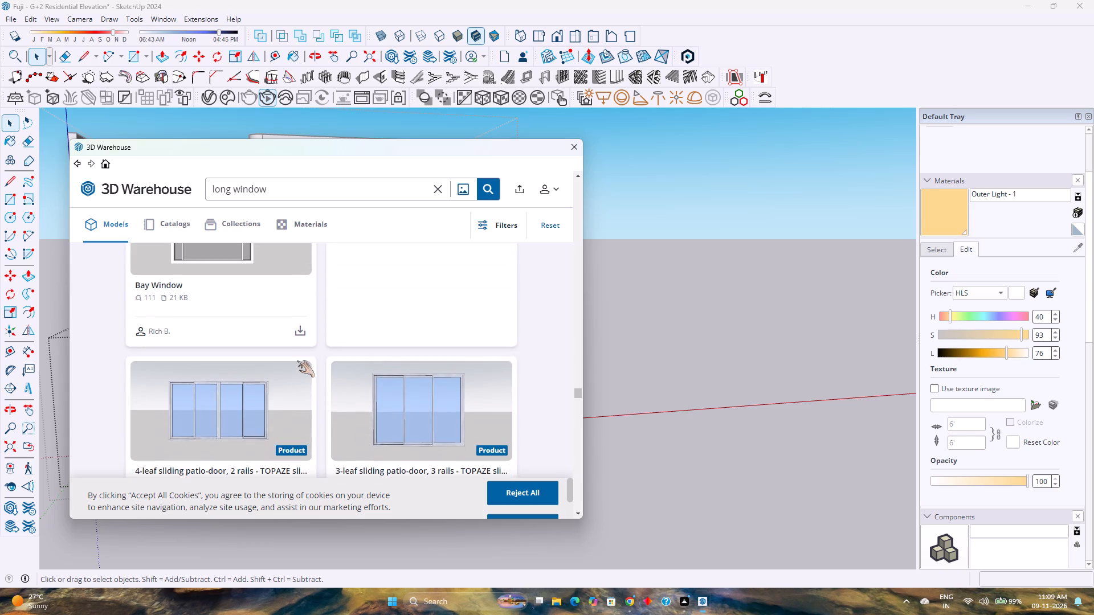
scroll(297, 360, up, 1)
scroll(297, 360, down, 2)
scroll(297, 360, up, 2)
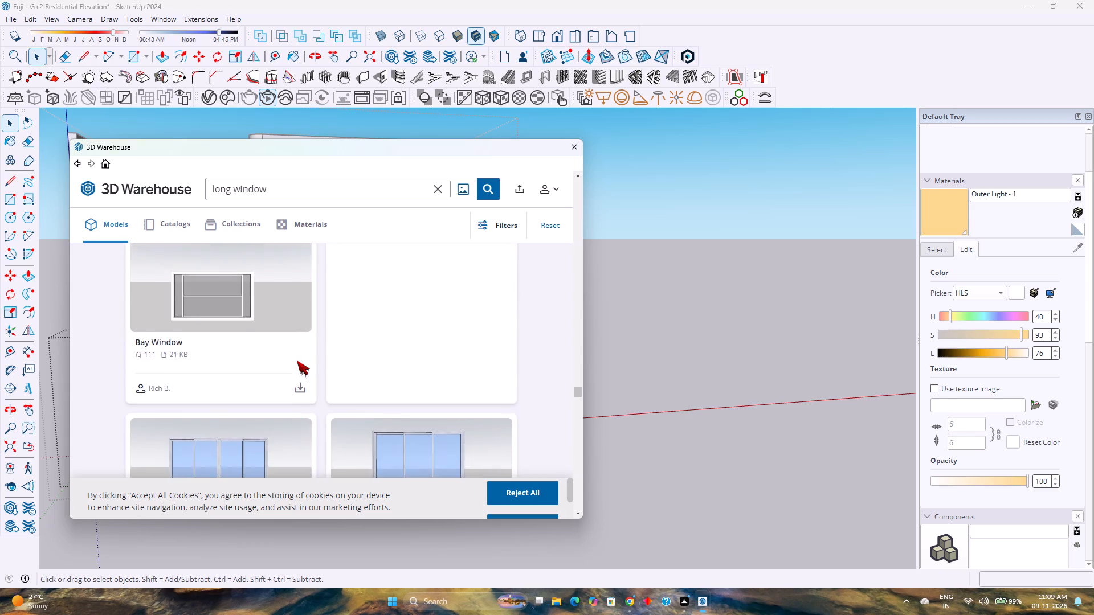
scroll(297, 360, down, 2)
scroll(297, 360, up, 3)
scroll(297, 360, down, 3)
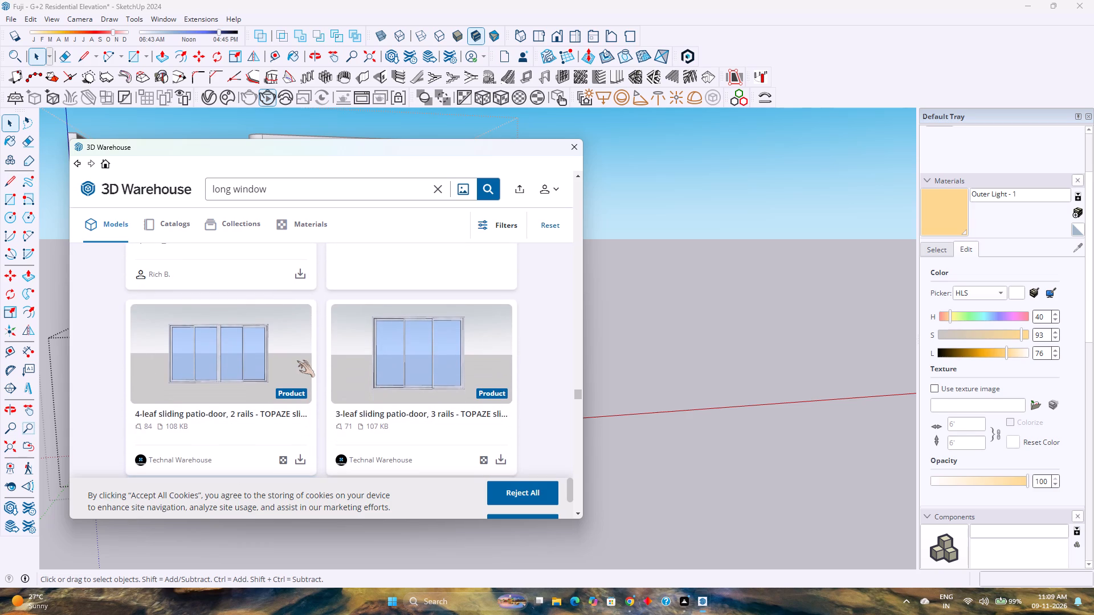
scroll(297, 360, down, 2)
scroll(297, 360, up, 2)
scroll(297, 360, down, 1)
scroll(297, 360, up, 2)
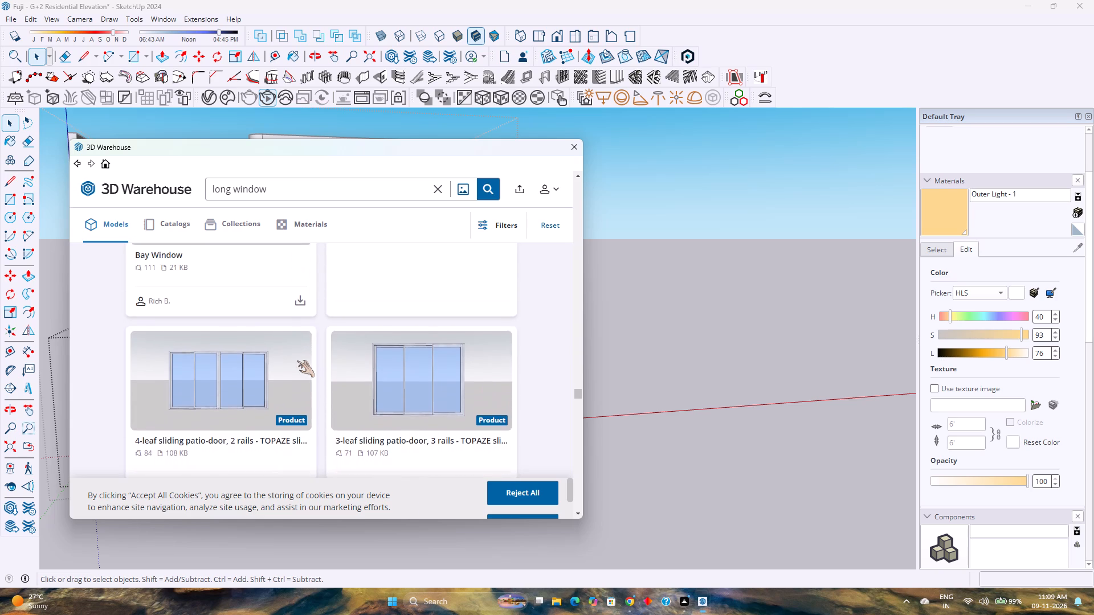
scroll(297, 360, down, 3)
scroll(297, 360, up, 2)
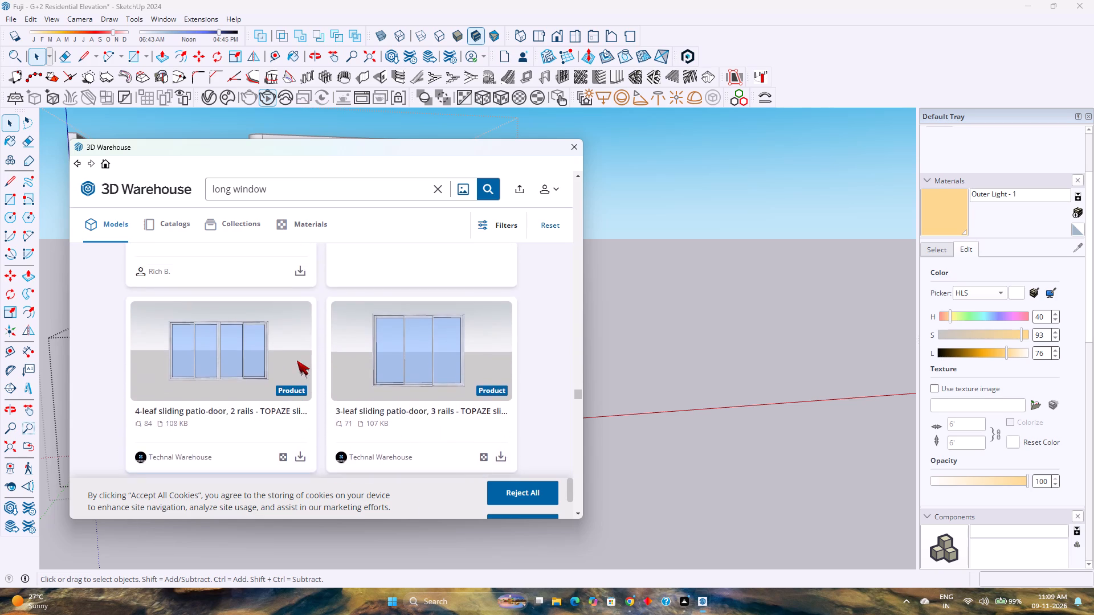
scroll(297, 360, down, 2)
scroll(297, 360, up, 2)
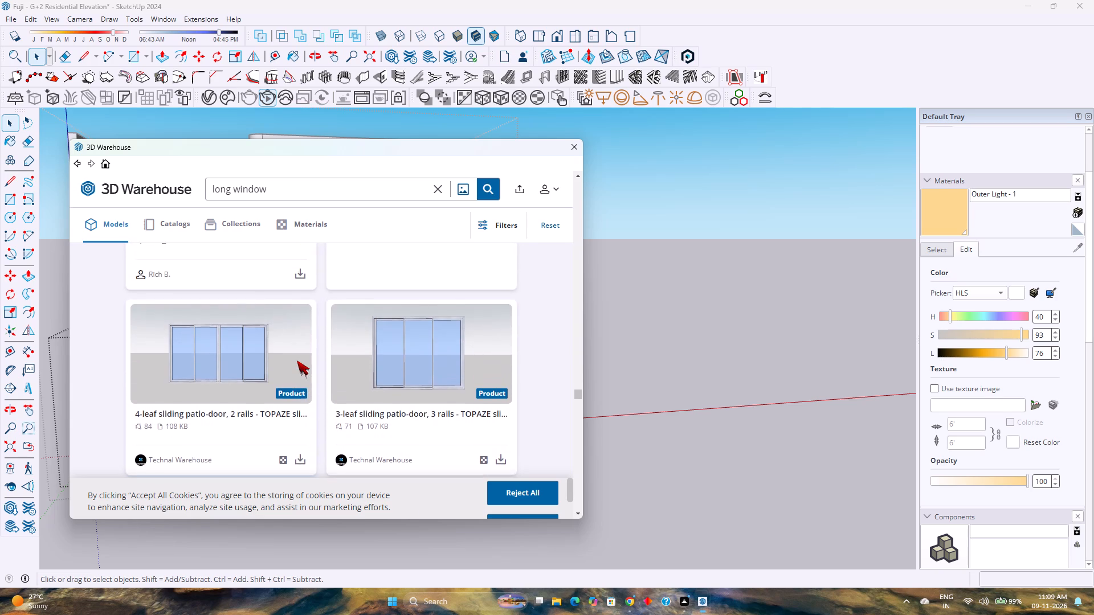
scroll(297, 360, down, 2)
scroll(297, 360, up, 2)
scroll(297, 360, down, 1)
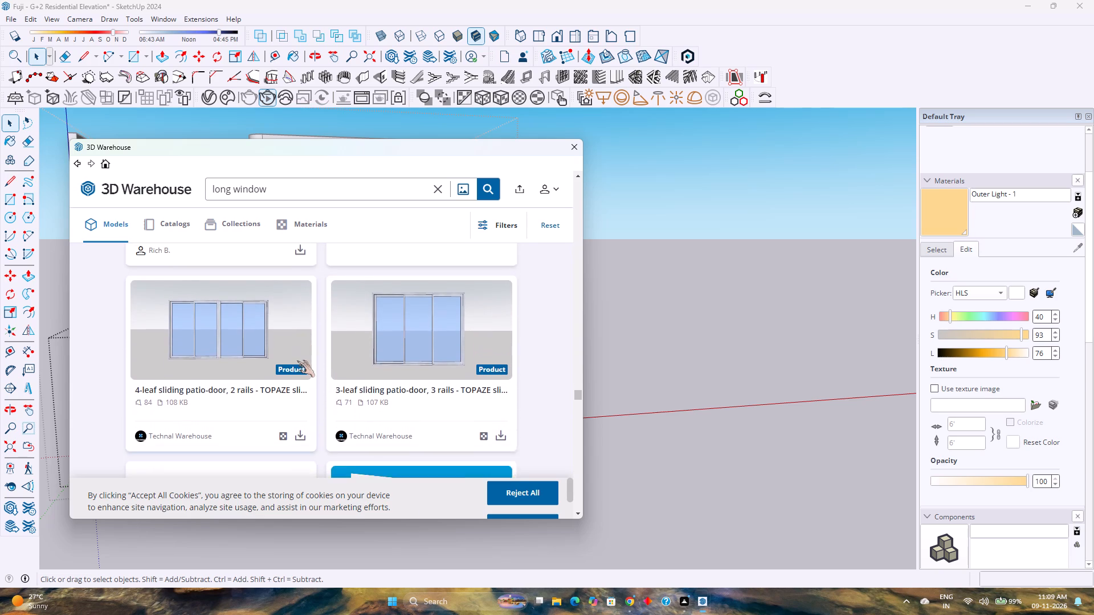
scroll(297, 360, down, 4)
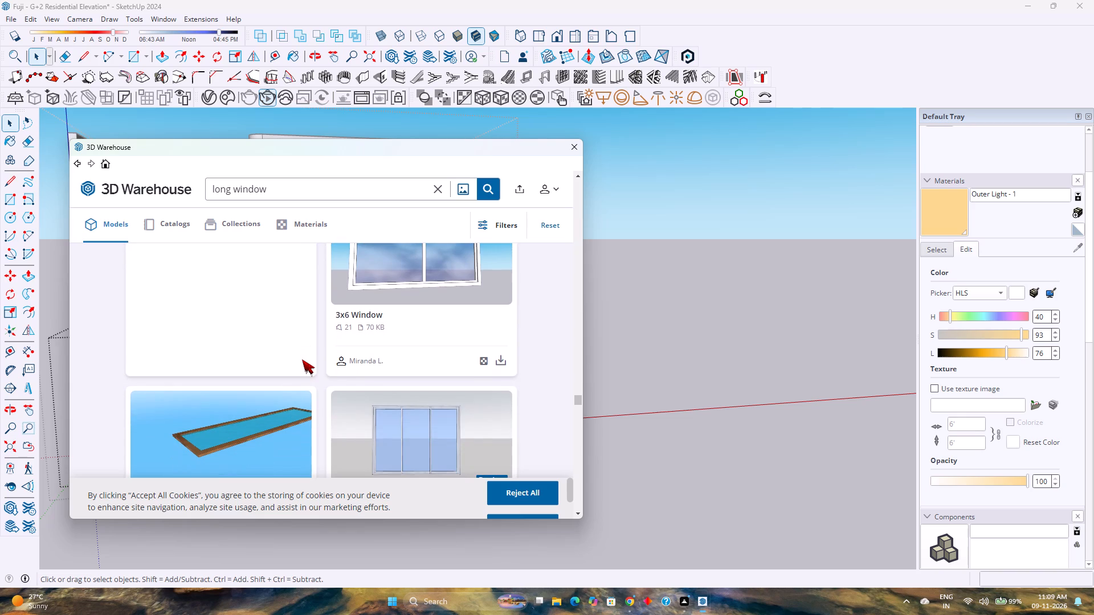
scroll(302, 359, up, 1)
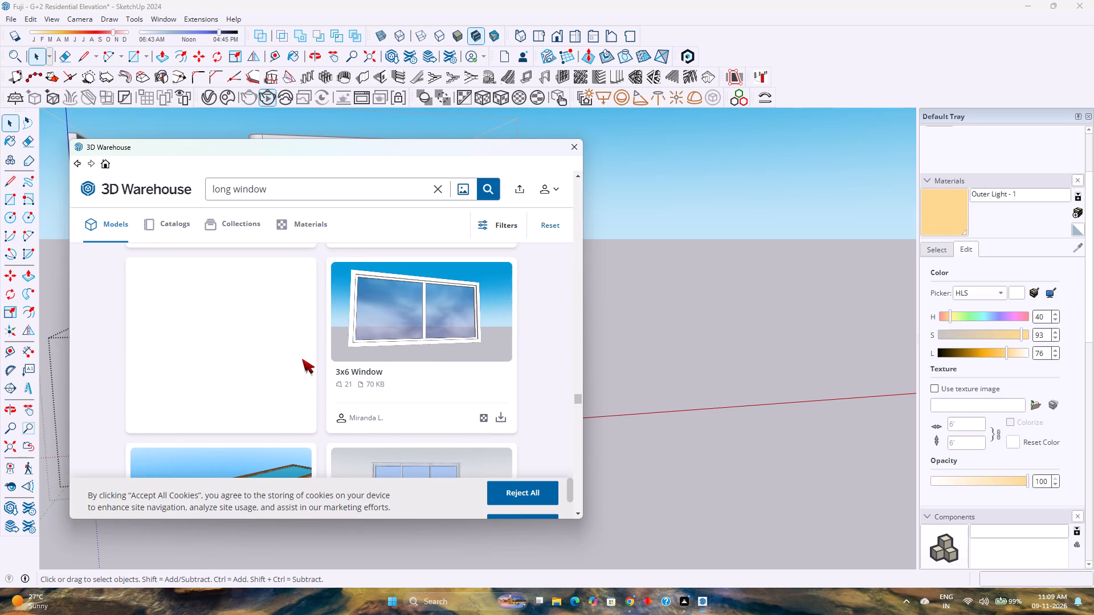
scroll(302, 359, down, 7)
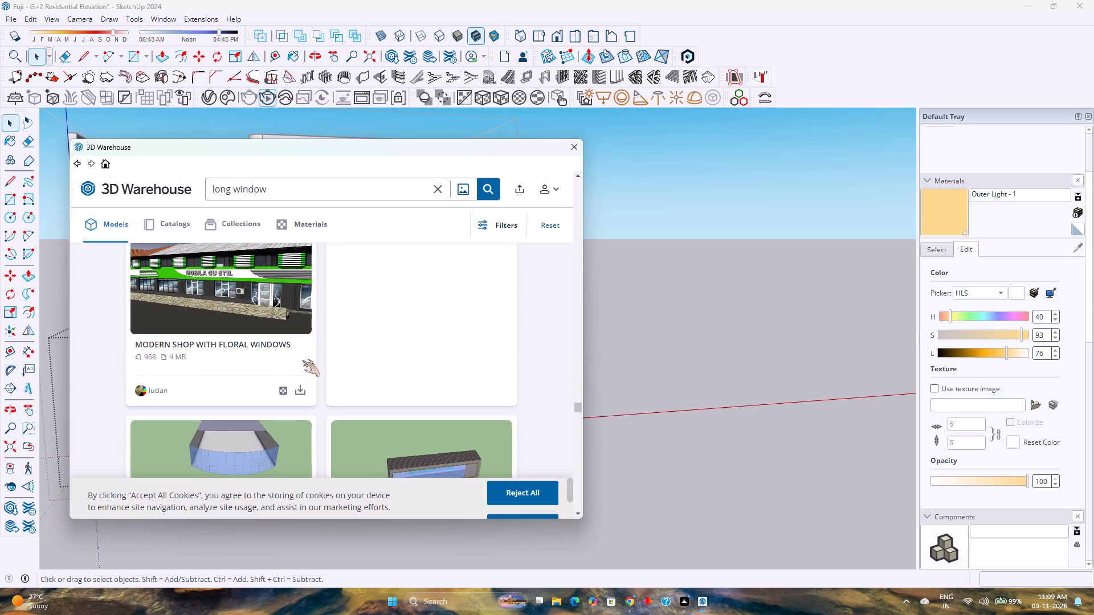
scroll(301, 360, down, 3)
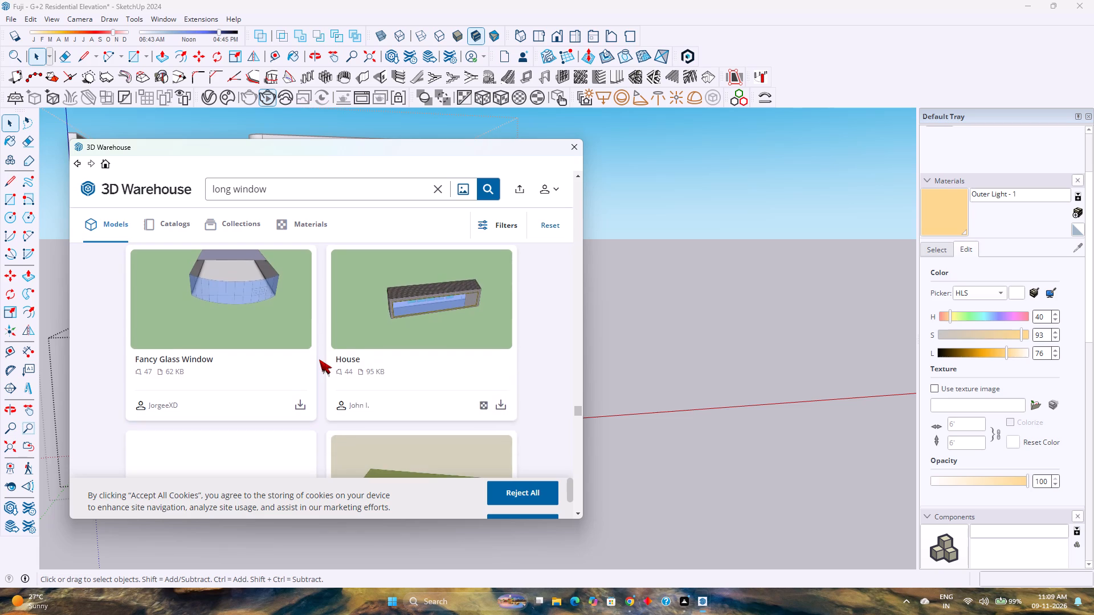
scroll(319, 359, down, 10)
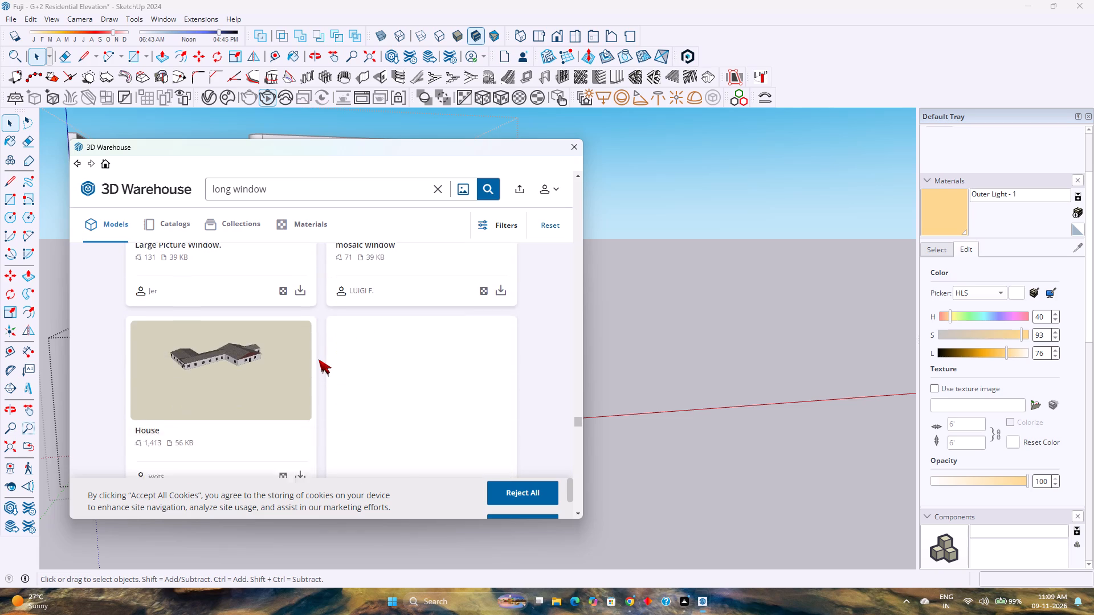
scroll(319, 359, down, 3)
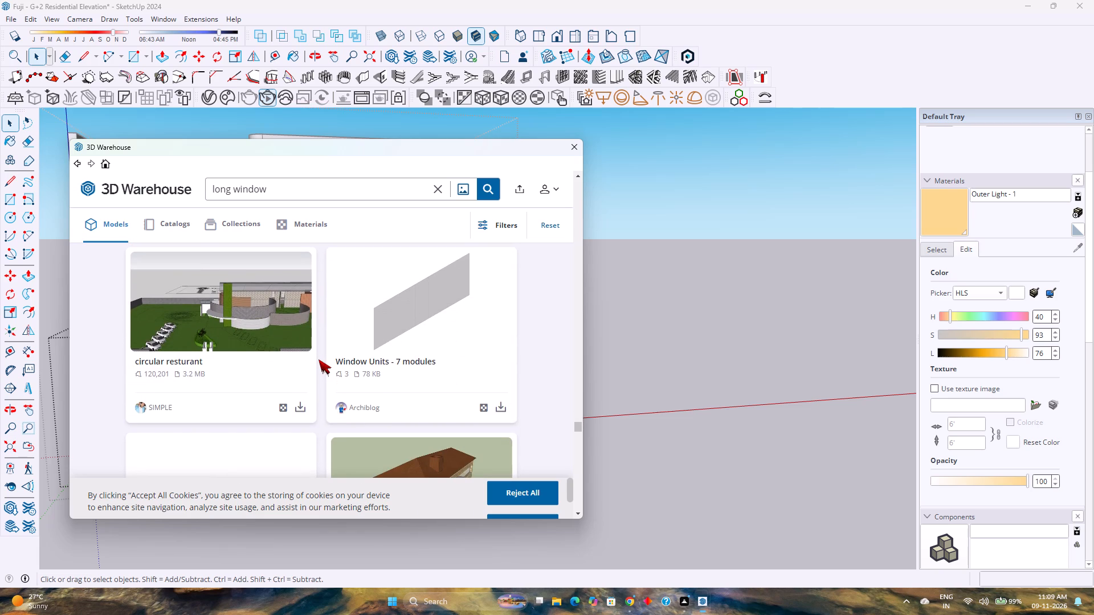
scroll(319, 359, down, 2)
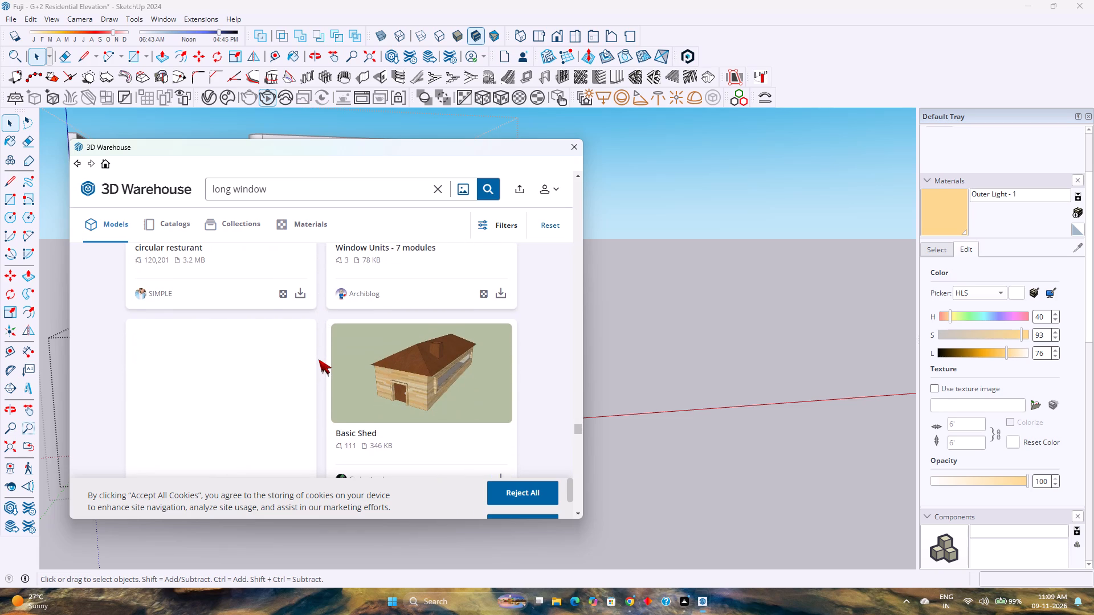
scroll(319, 359, down, 3)
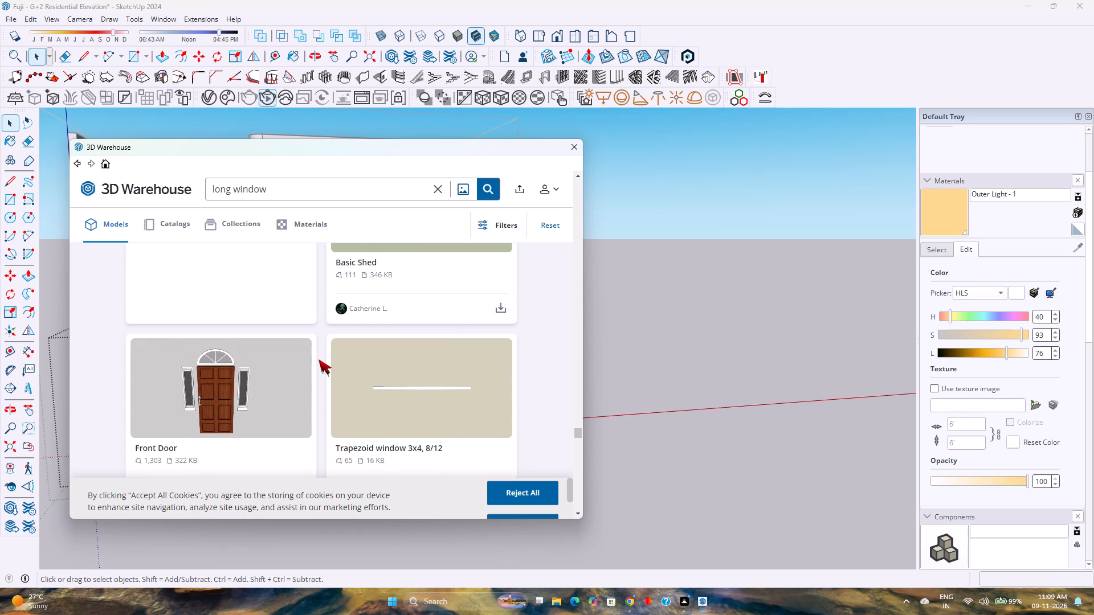
scroll(319, 359, down, 6)
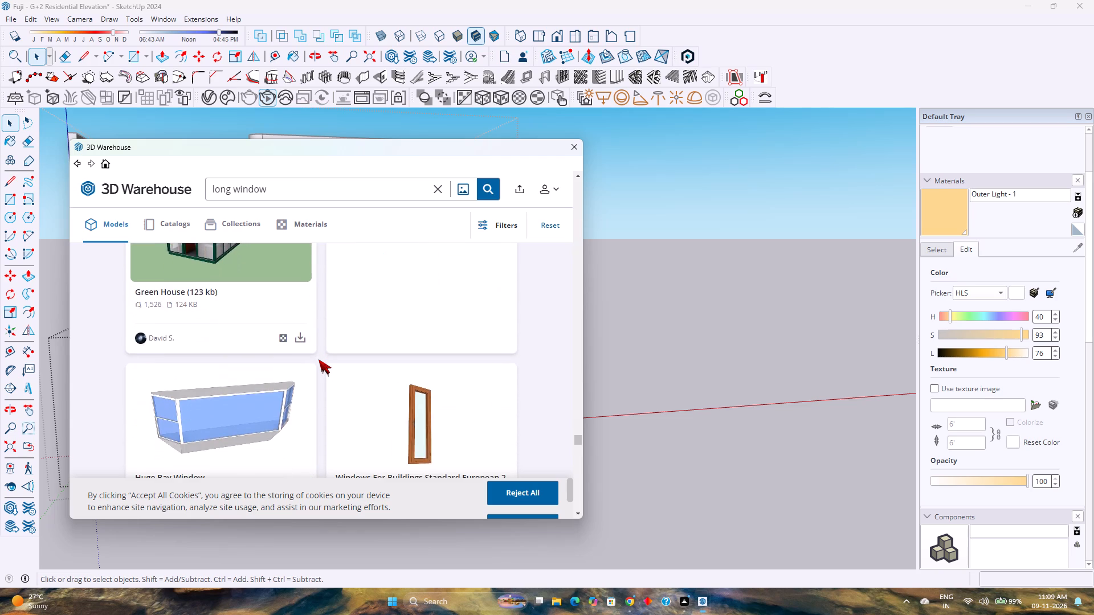
scroll(319, 359, down, 9)
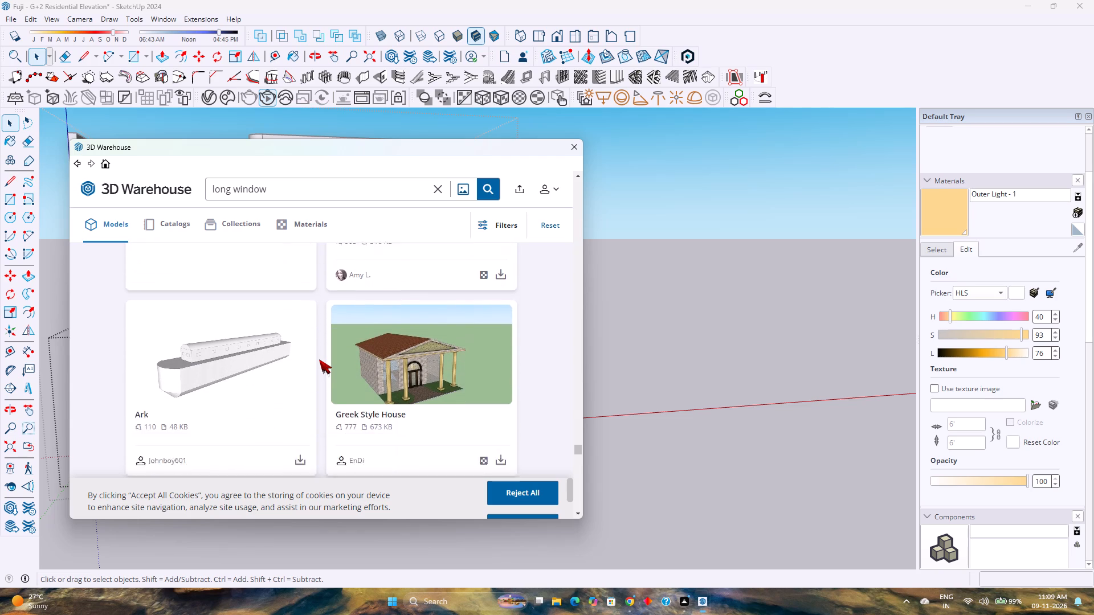
Broaden the 3D Warehouse model search to "window".
click(233, 193)
key(BackSpace)
key(BackSpace)
key(BackSpace)
key(BackSpace)
key(BackSpace)
key(BackSpace)
key(BackSpace)
key(BackSpace)
key(BackSpace)
key(BackSpace)
key(BackSpace)
key(BackSpace)
key(BackSpace)
key(BackSpace)
key(BackSpace)
key(BackSpace)
key(BackSpace)
key(BackSpace)
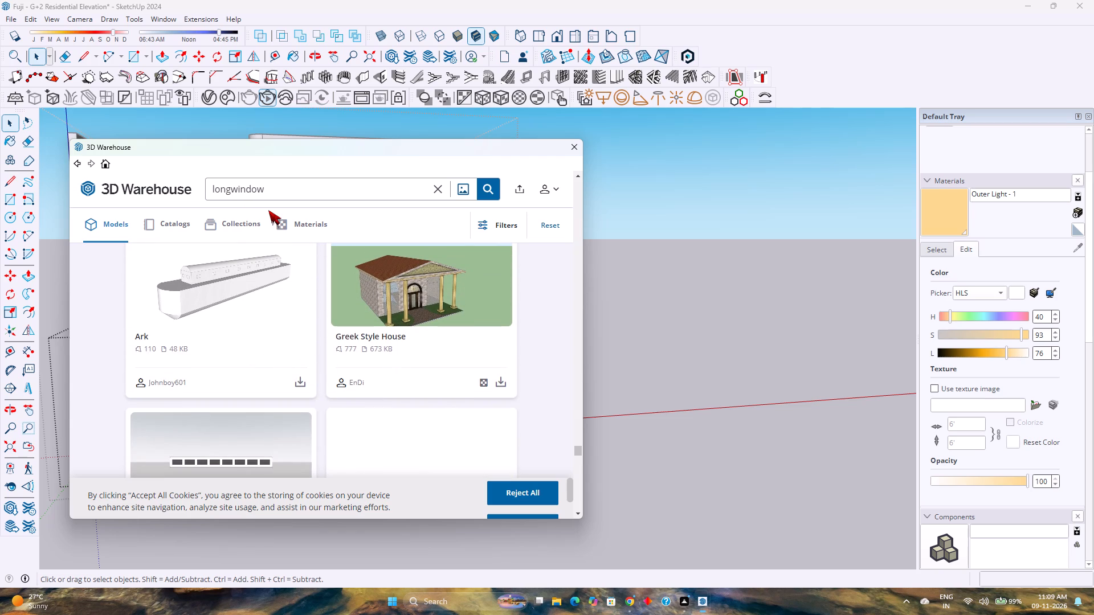
key(Return)
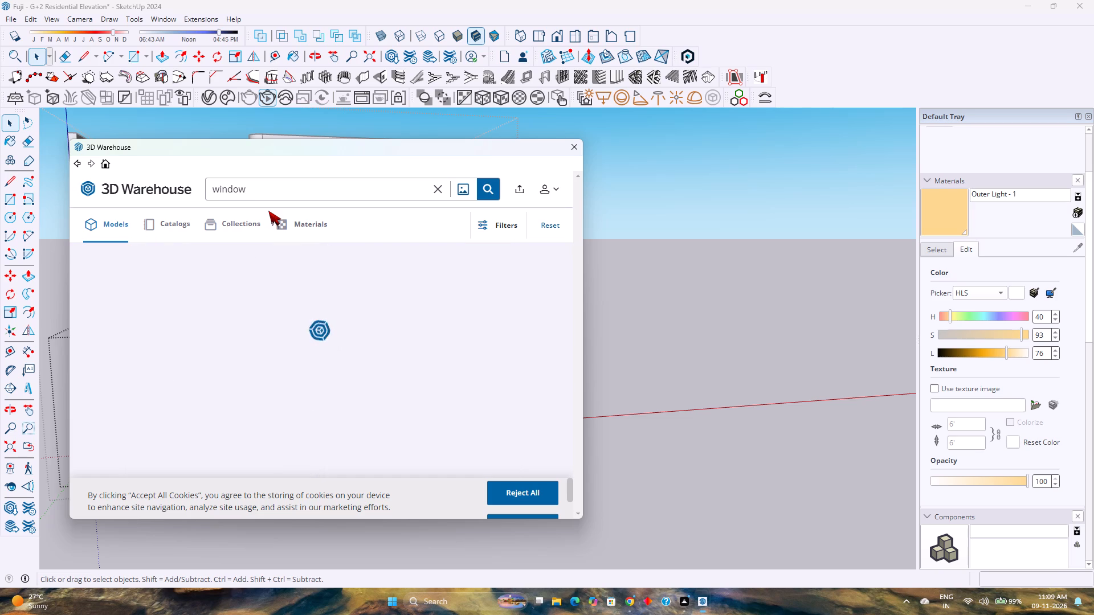
scroll(444, 316, up, 9)
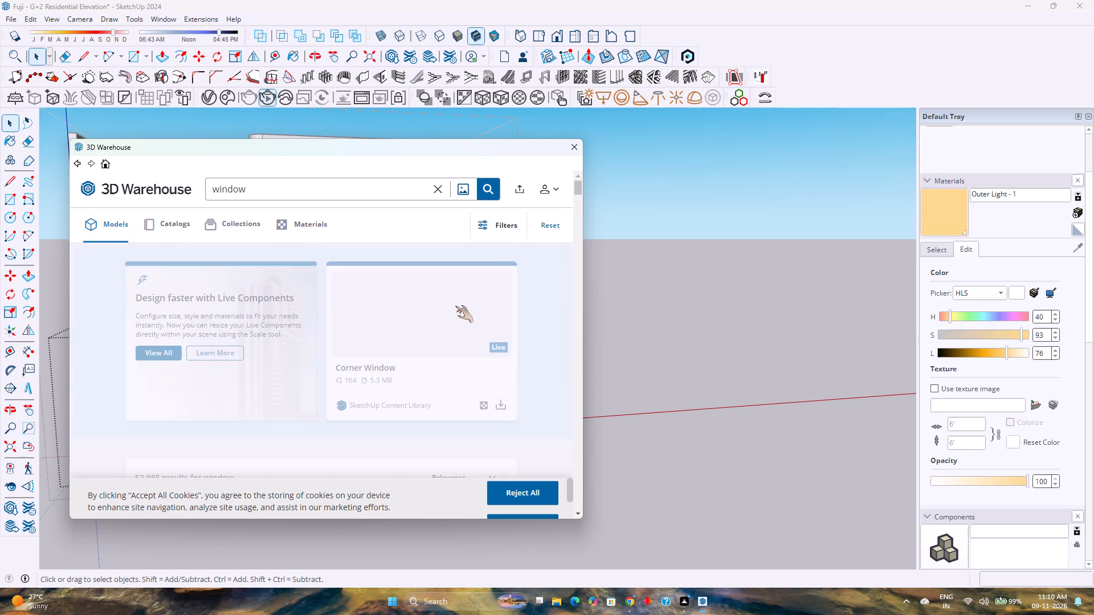
scroll(455, 306, up, 8)
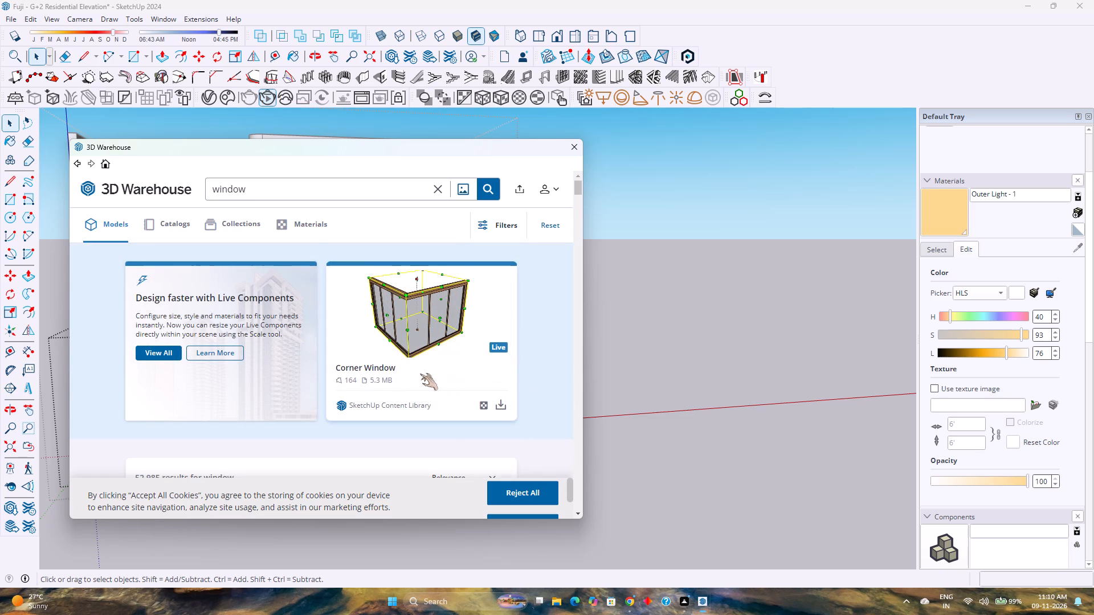
Browse the "window" model results for a multi-panel window that suits the ground-floor window opening.
scroll(420, 372, down, 4)
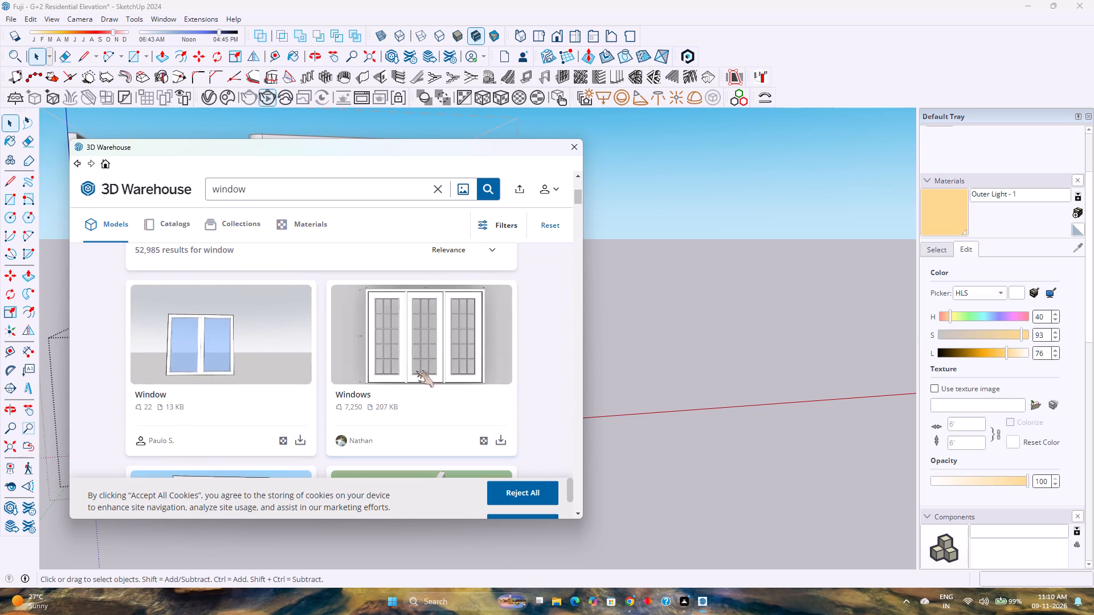
scroll(412, 366, down, 3)
scroll(317, 361, up, 2)
scroll(317, 361, down, 3)
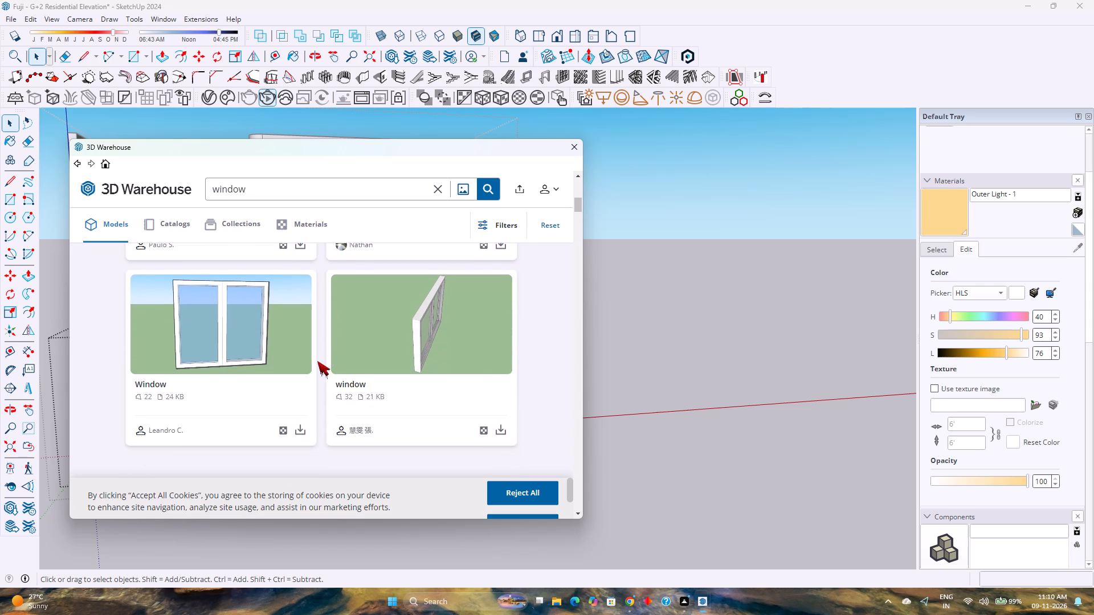
scroll(317, 361, down, 5)
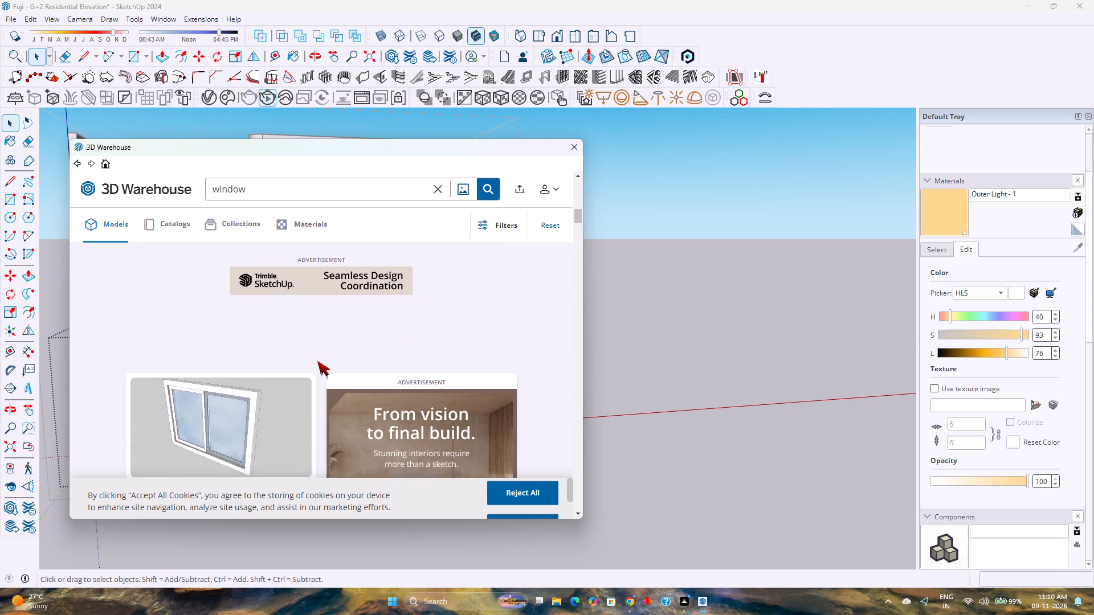
scroll(317, 361, down, 7)
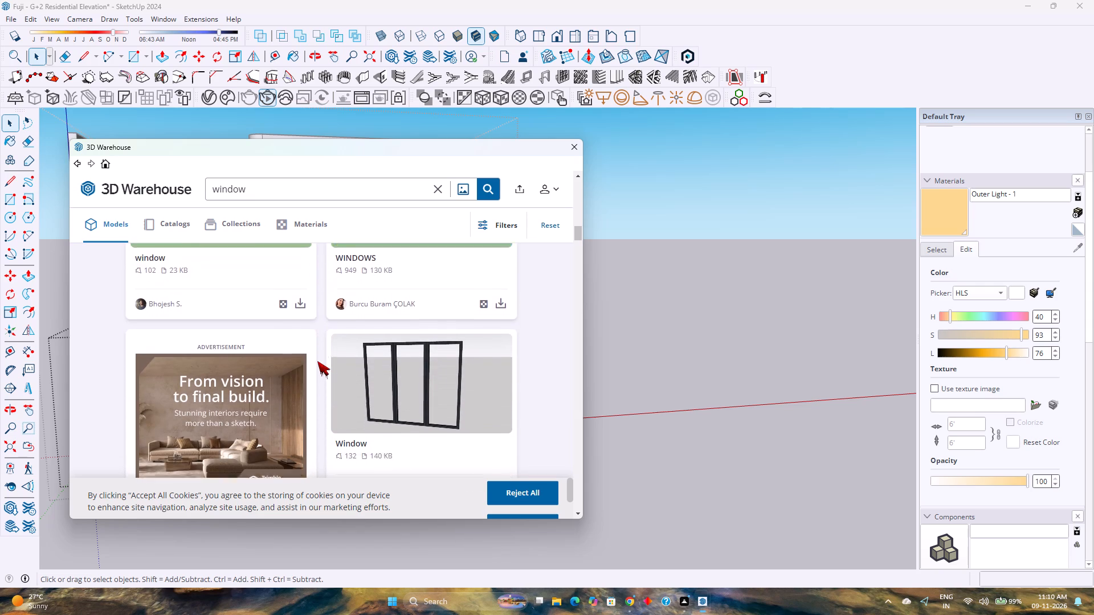
scroll(317, 361, down, 5)
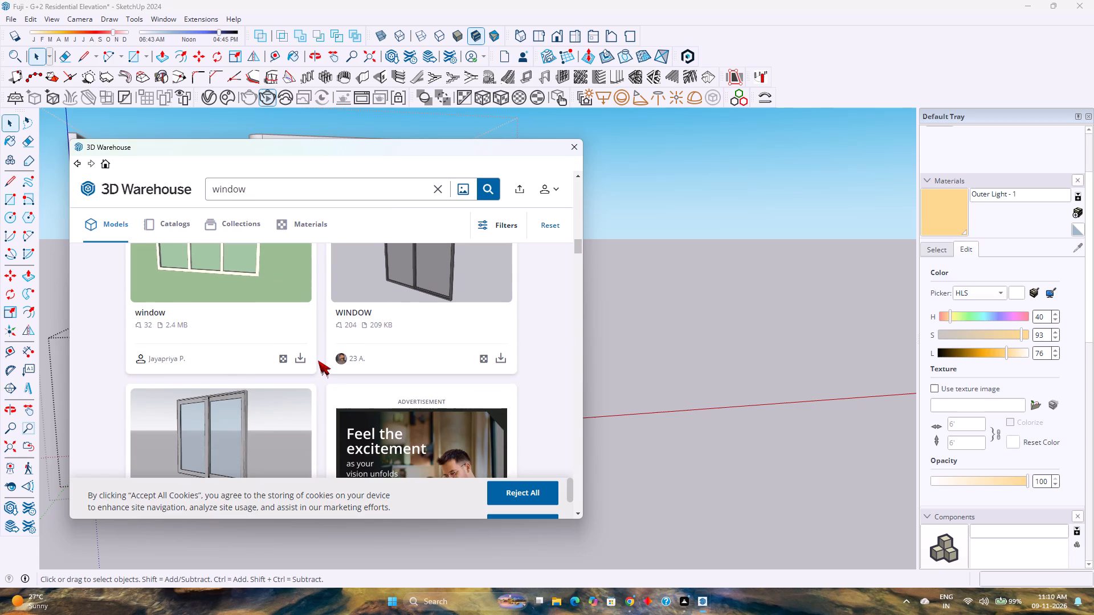
scroll(320, 360, down, 1)
scroll(320, 360, up, 2)
scroll(320, 360, down, 7)
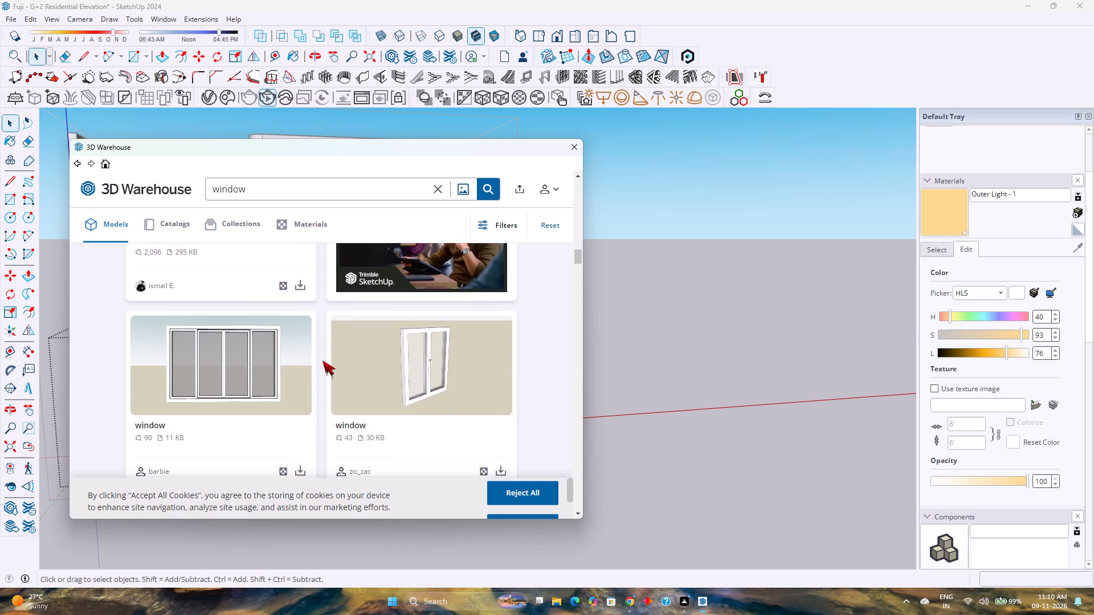
scroll(323, 360, up, 1)
scroll(323, 360, down, 1)
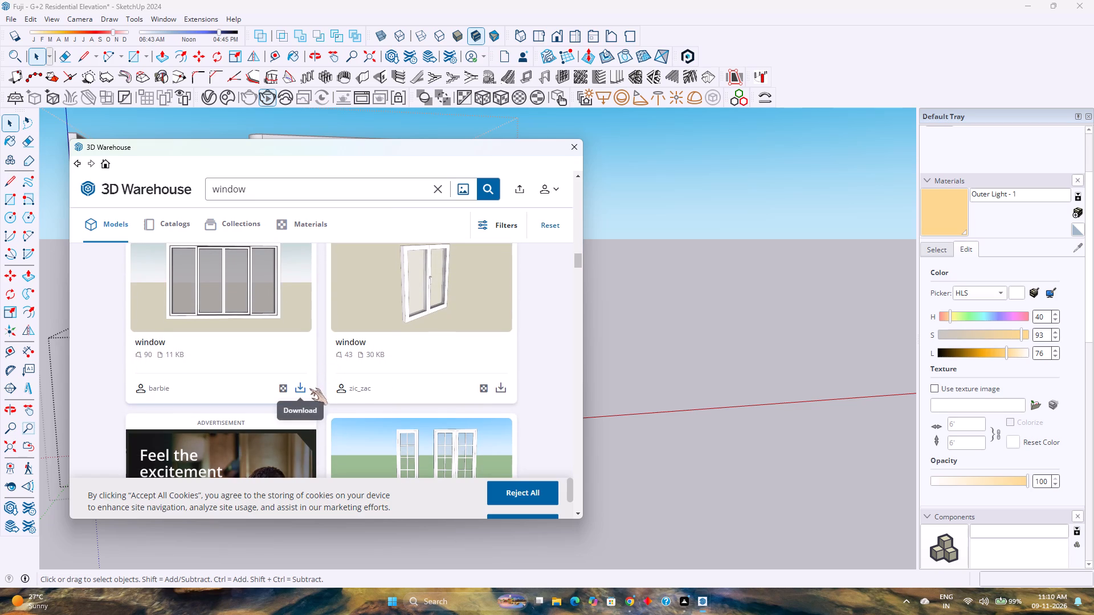
scroll(328, 378, down, 9)
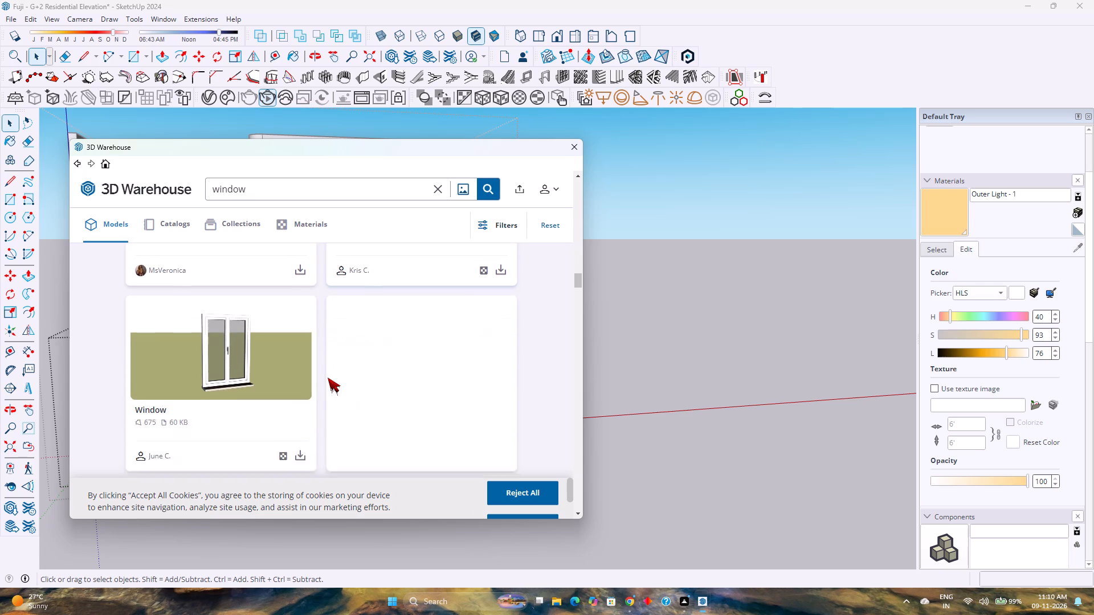
scroll(328, 378, down, 7)
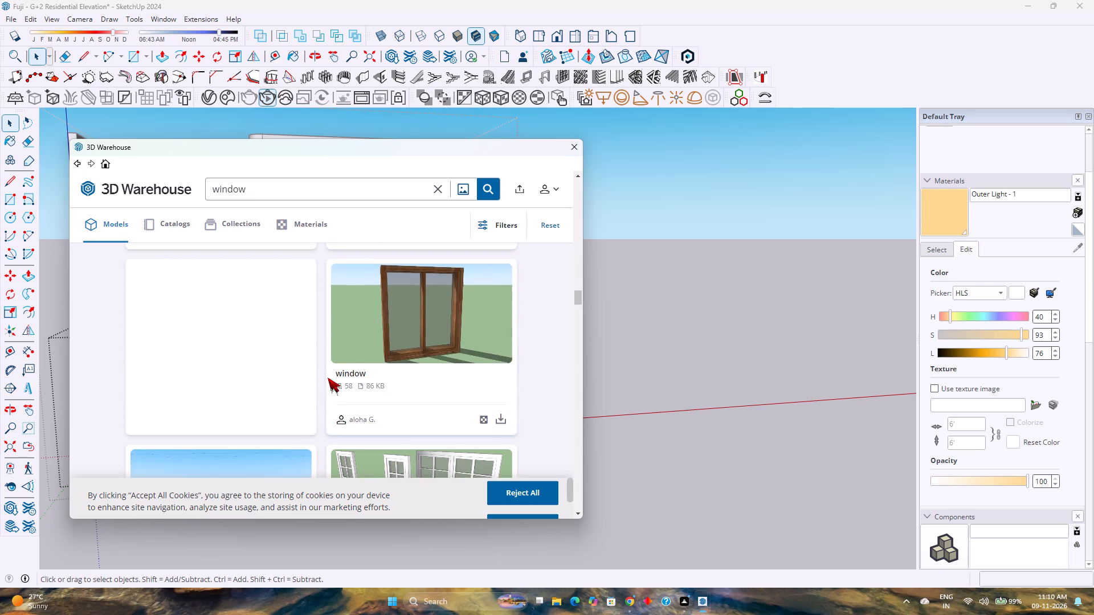
scroll(328, 378, down, 6)
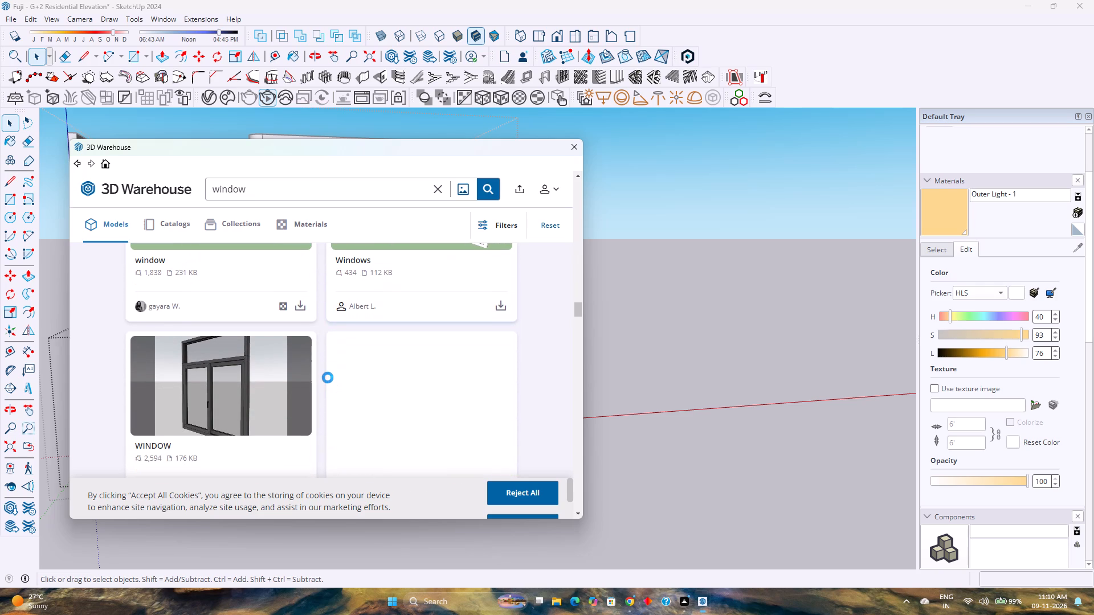
scroll(328, 378, down, 1)
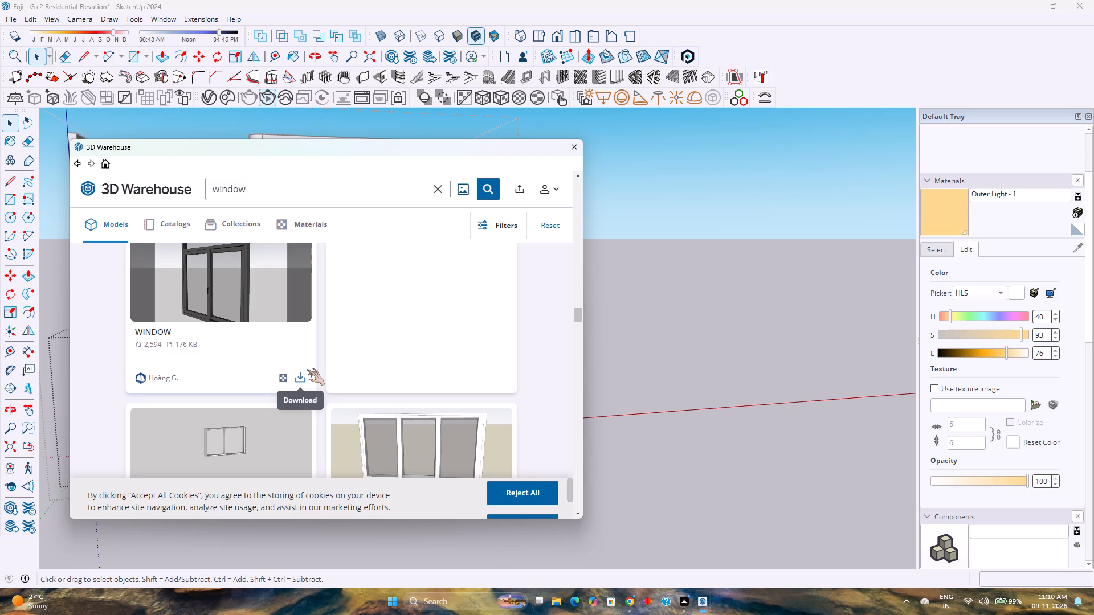
scroll(318, 349, down, 2)
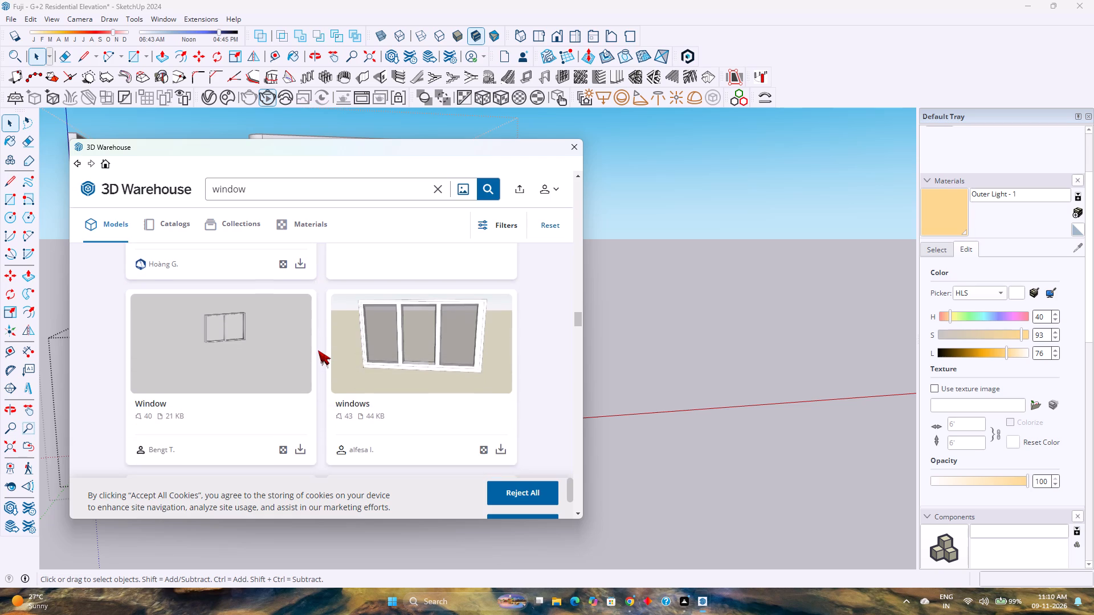
Browse further through the "window" model results, comparing frame styles and panel layouts for the ground-floor window opening.
scroll(318, 350, down, 17)
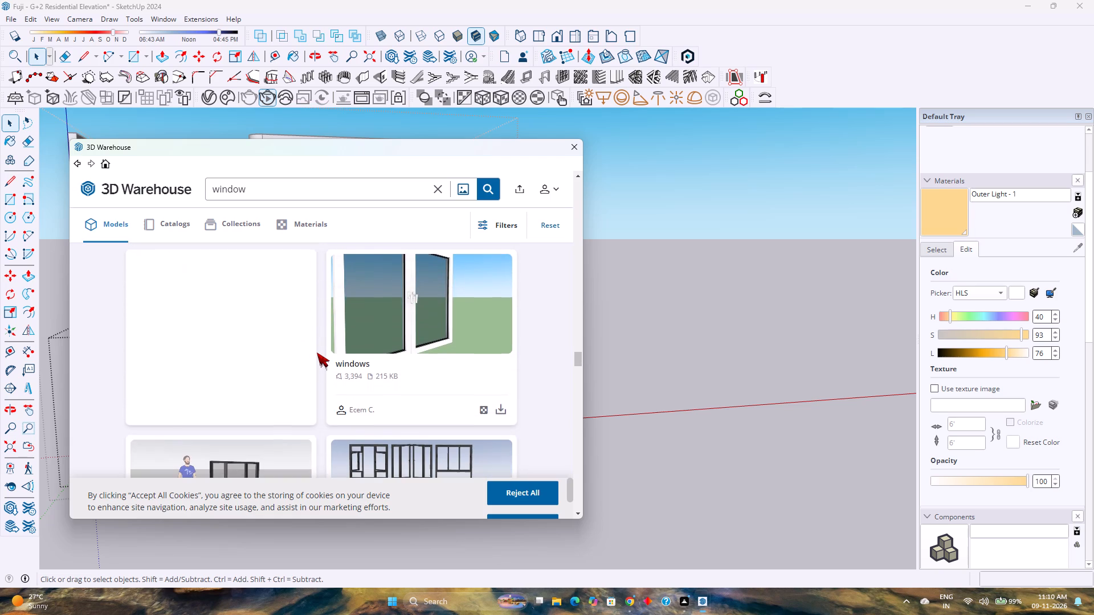
scroll(317, 352, down, 8)
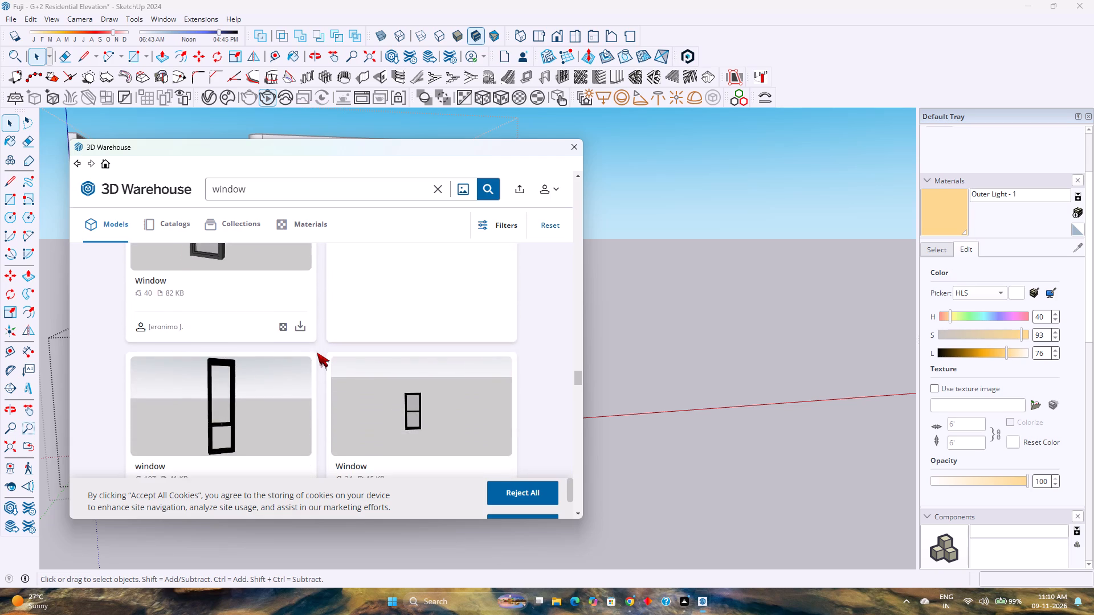
scroll(317, 352, down, 6)
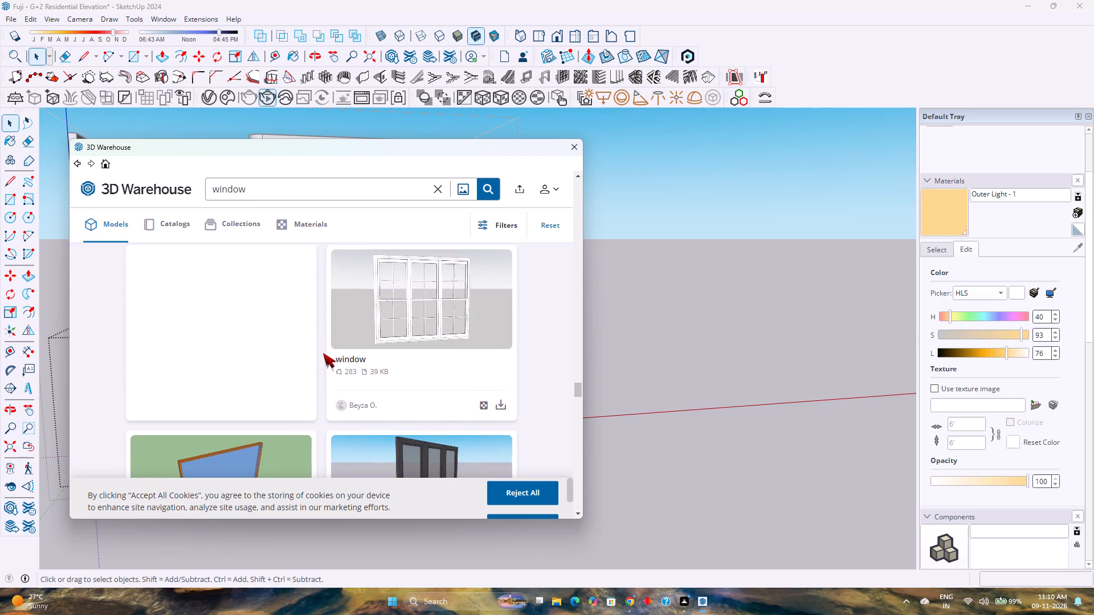
scroll(323, 353, down, 3)
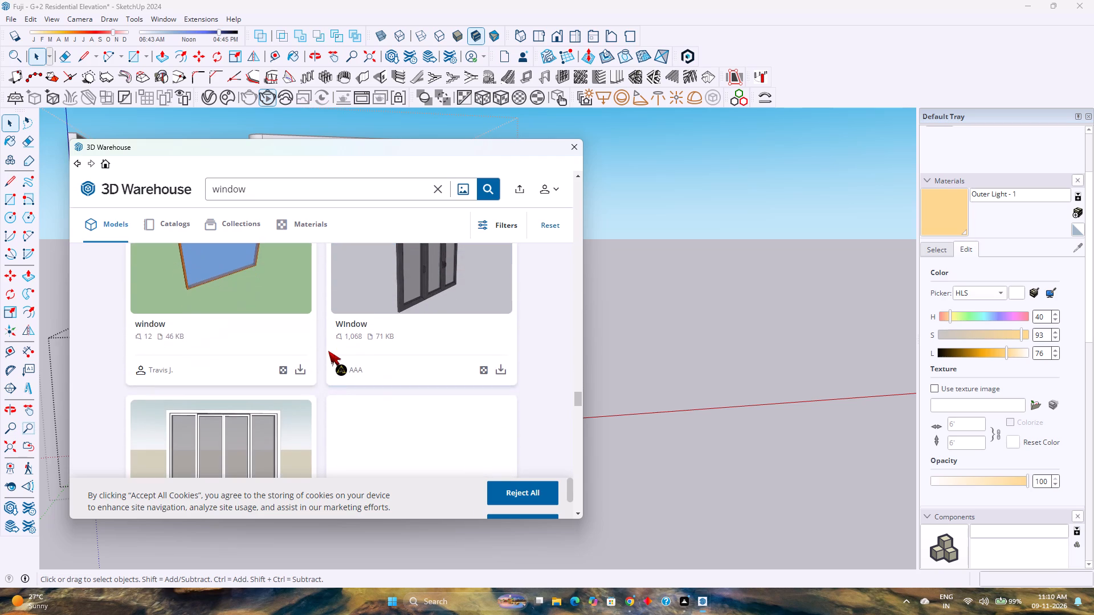
scroll(285, 367, down, 6)
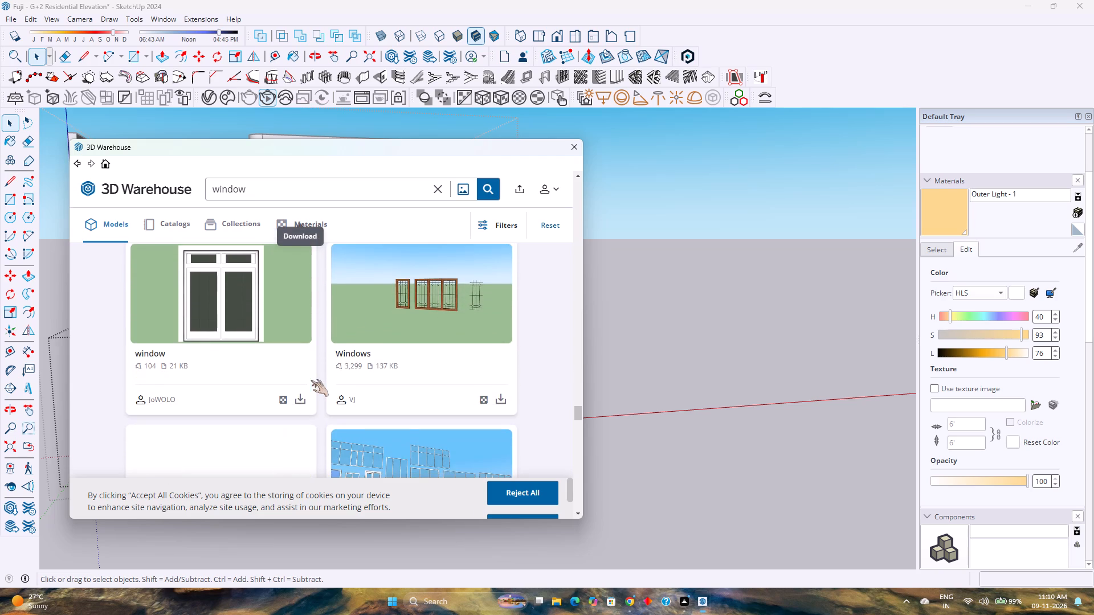
scroll(320, 378, down, 6)
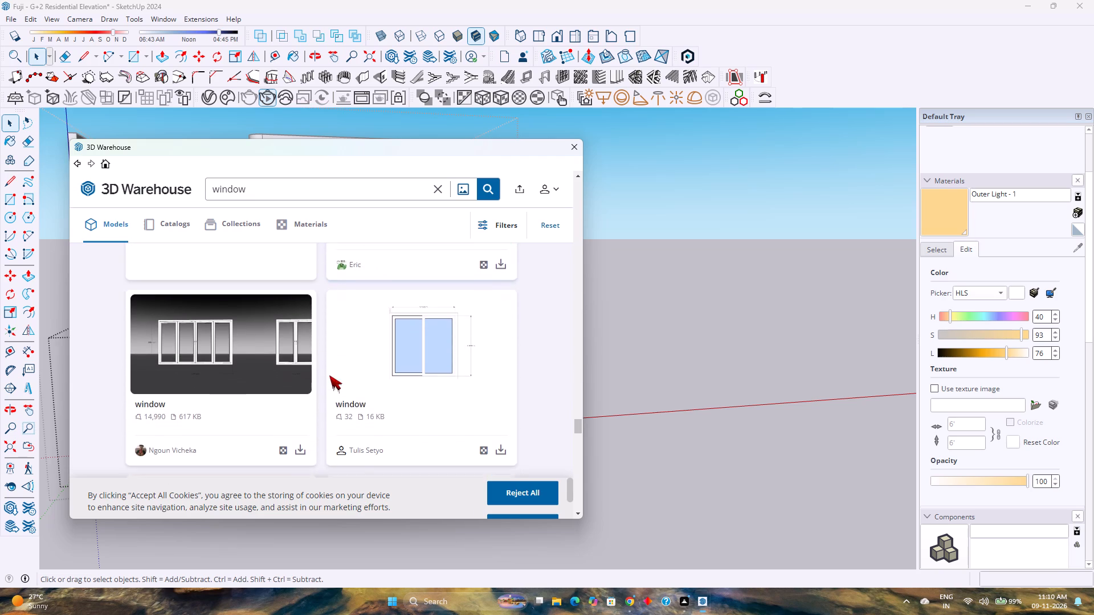
scroll(329, 375, down, 2)
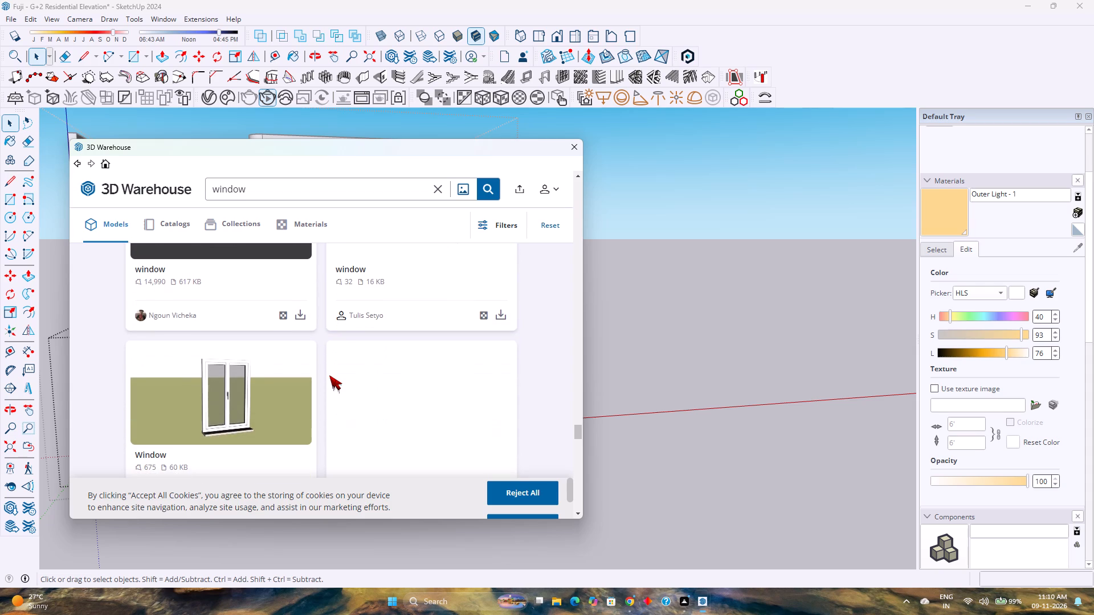
scroll(319, 369, down, 1)
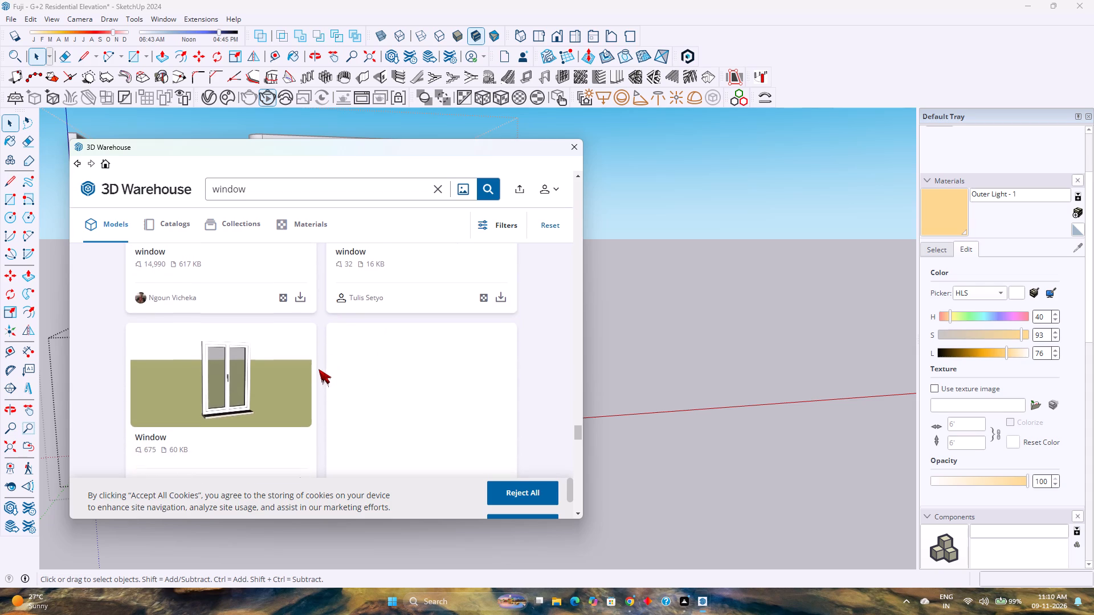
scroll(319, 369, down, 2)
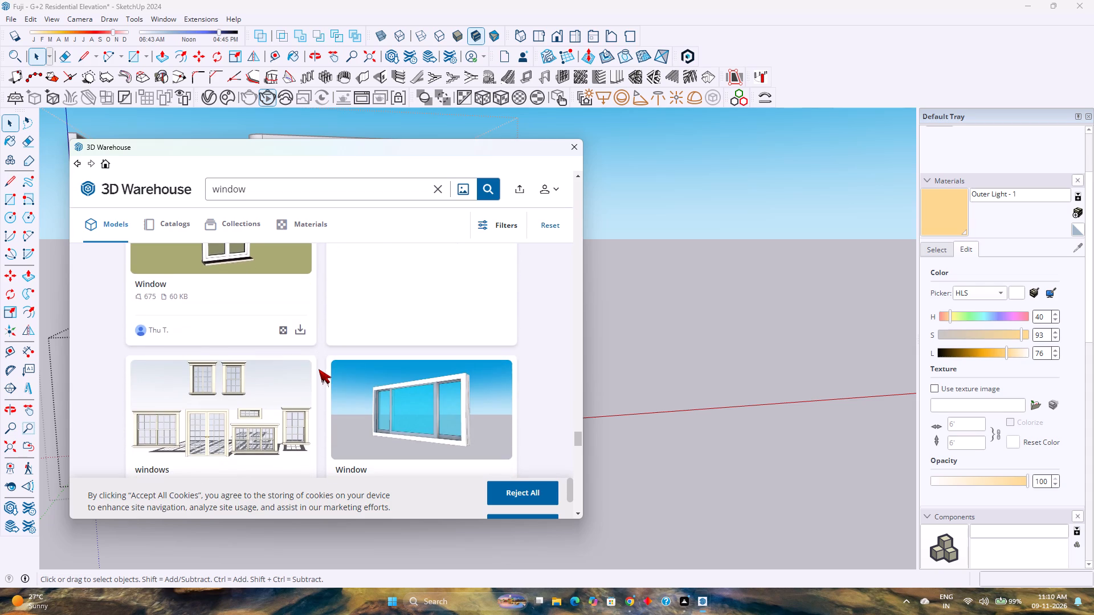
scroll(319, 369, down, 2)
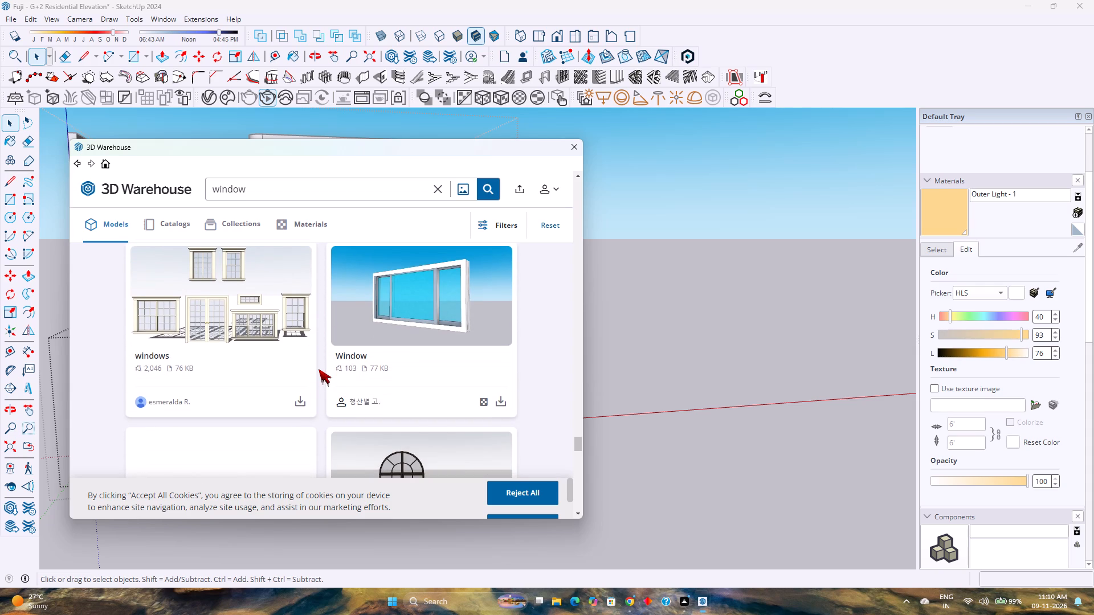
scroll(319, 369, down, 2)
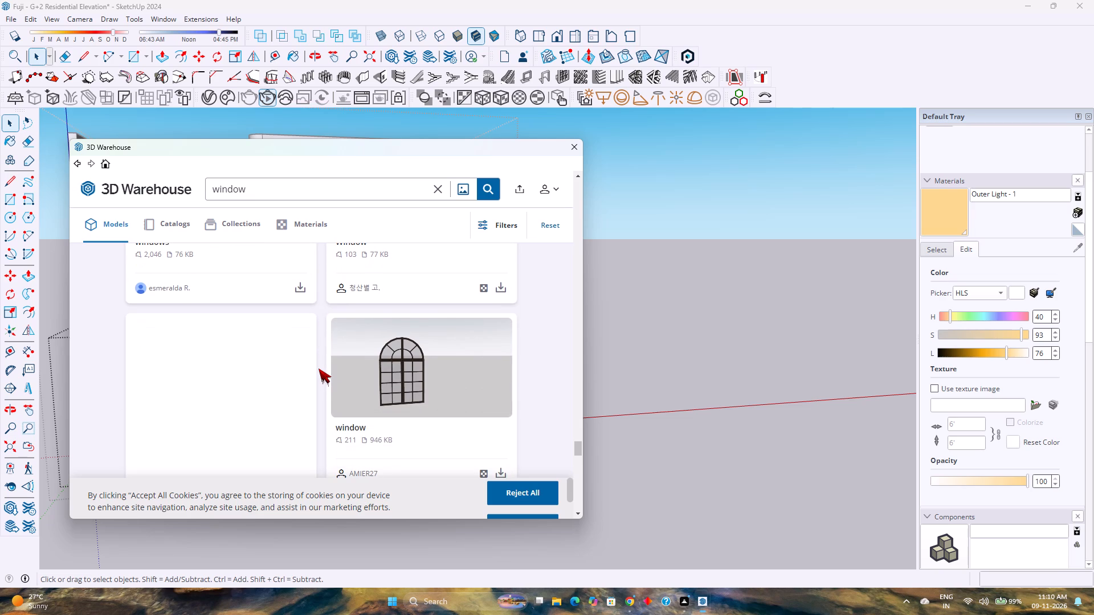
scroll(319, 368, up, 2)
scroll(319, 368, down, 2)
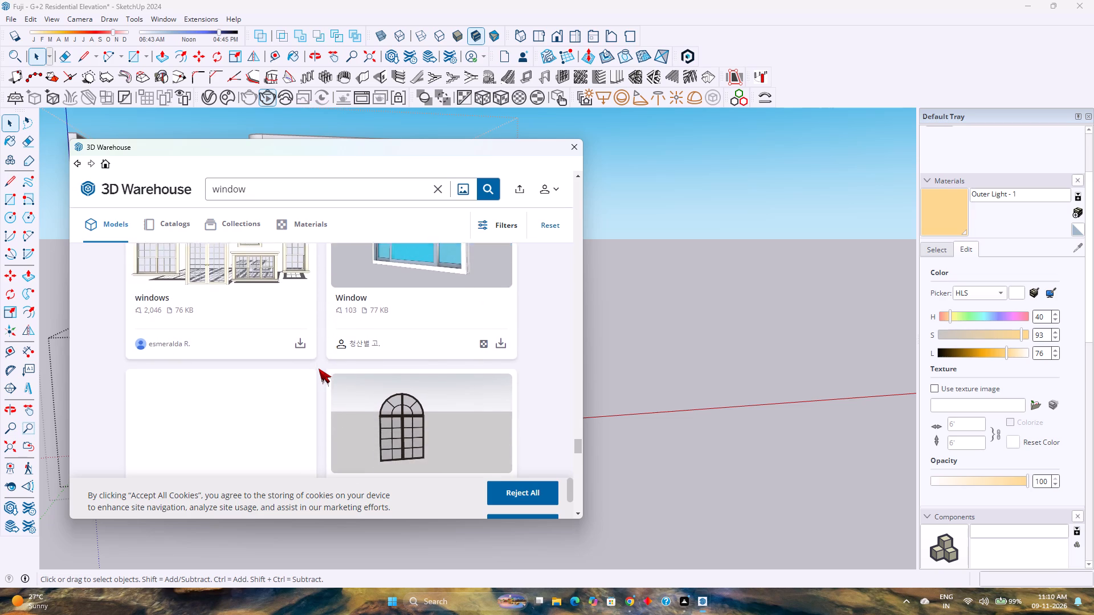
scroll(319, 368, down, 7)
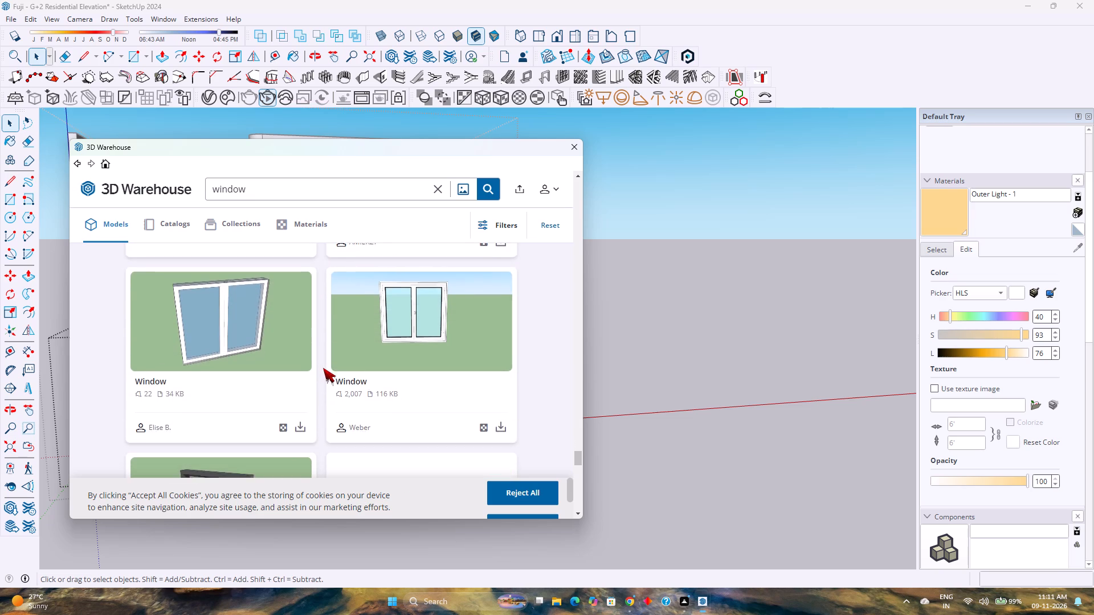
scroll(323, 368, down, 6)
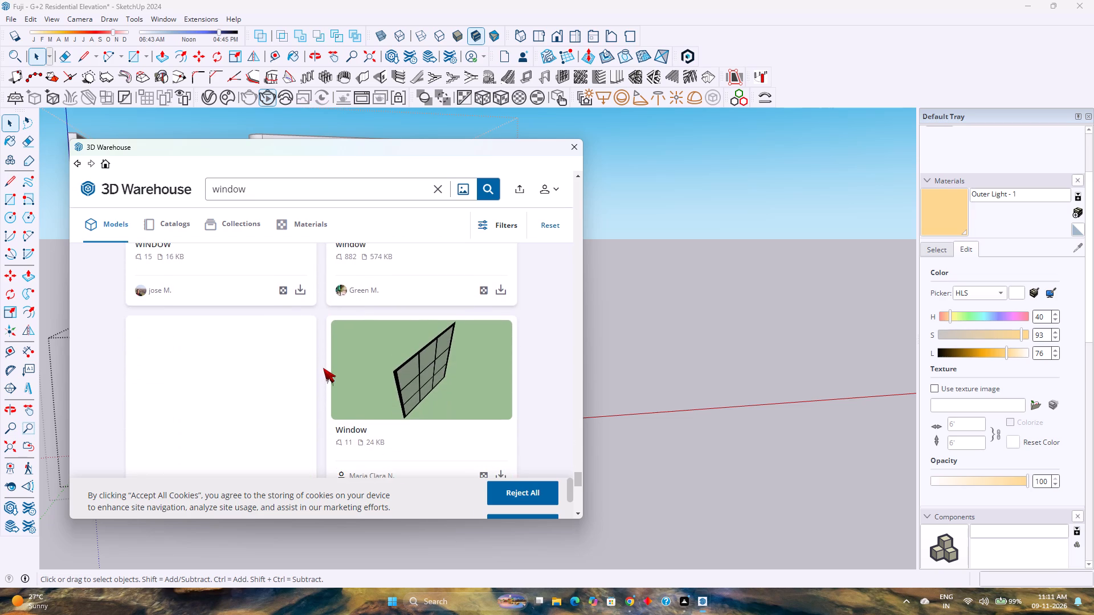
scroll(323, 368, down, 3)
scroll(323, 368, up, 1)
scroll(323, 368, down, 2)
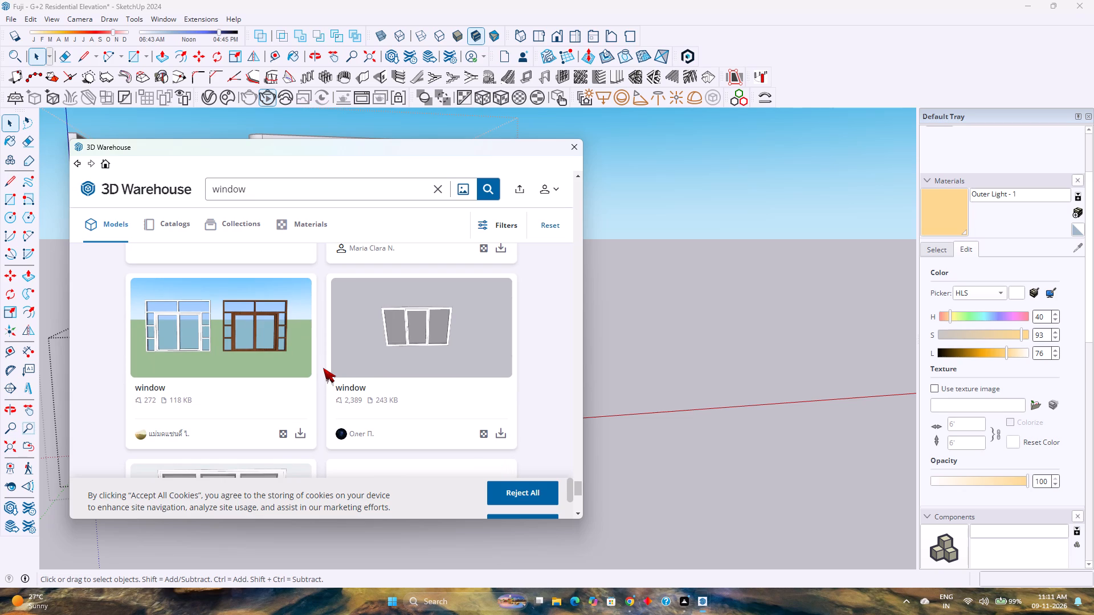
scroll(323, 368, down, 5)
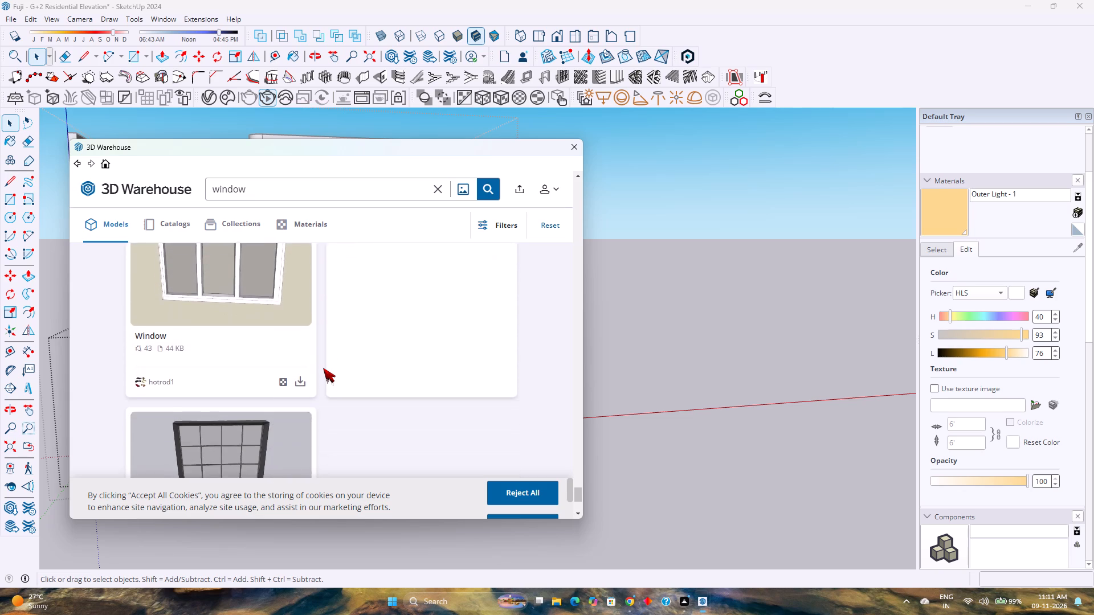
scroll(323, 368, down, 1)
Load the 11 KB four-panel "window" model from the search results and place it at the ground-floor window opening's lower corner.
scroll(323, 368, up, 10)
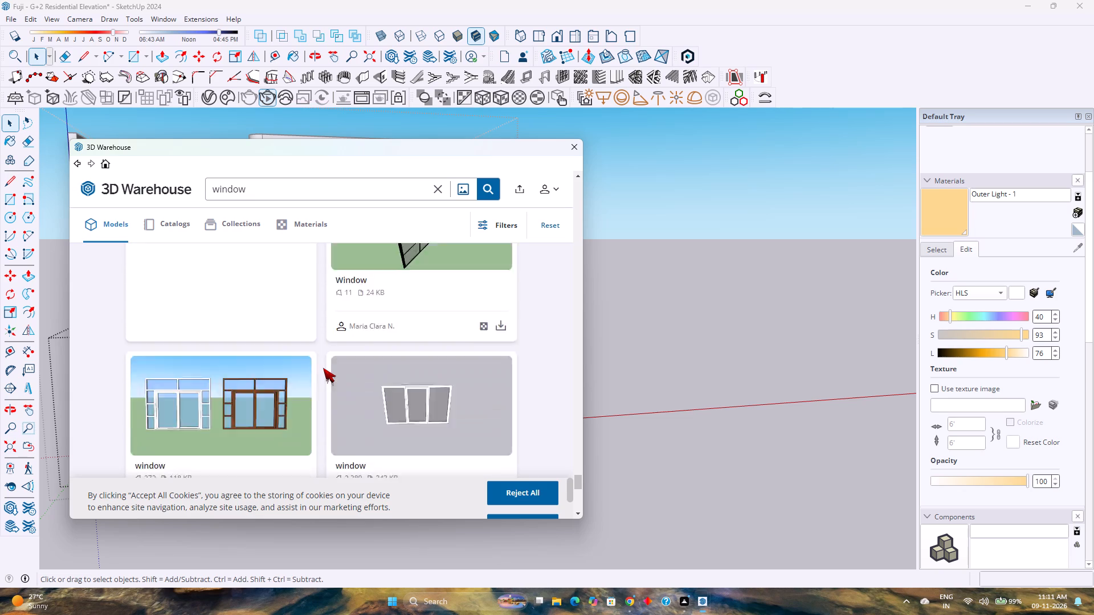
scroll(323, 368, up, 15)
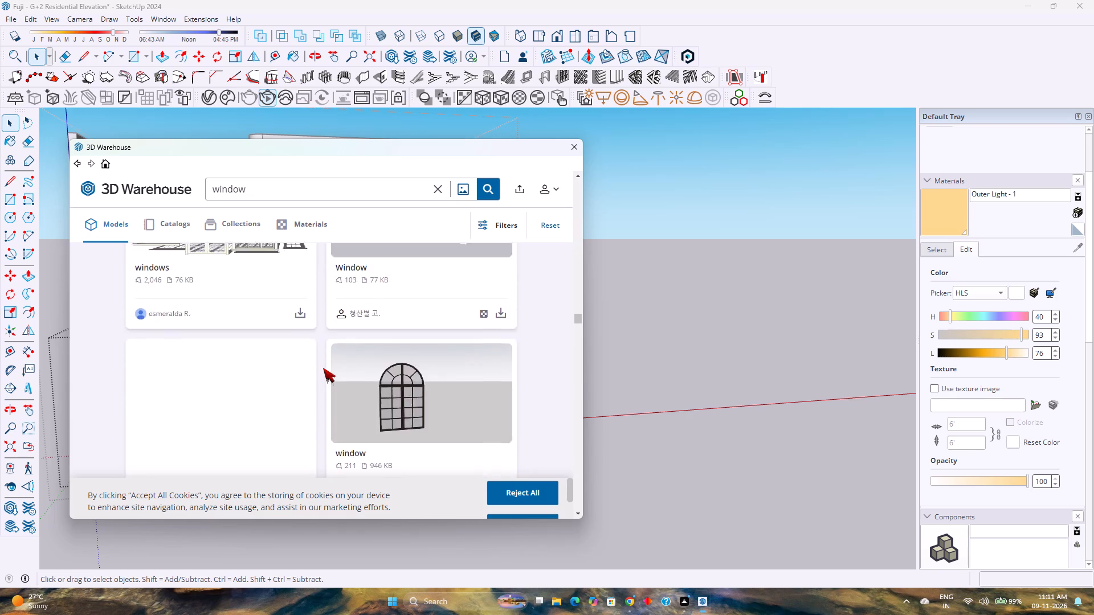
scroll(323, 368, up, 14)
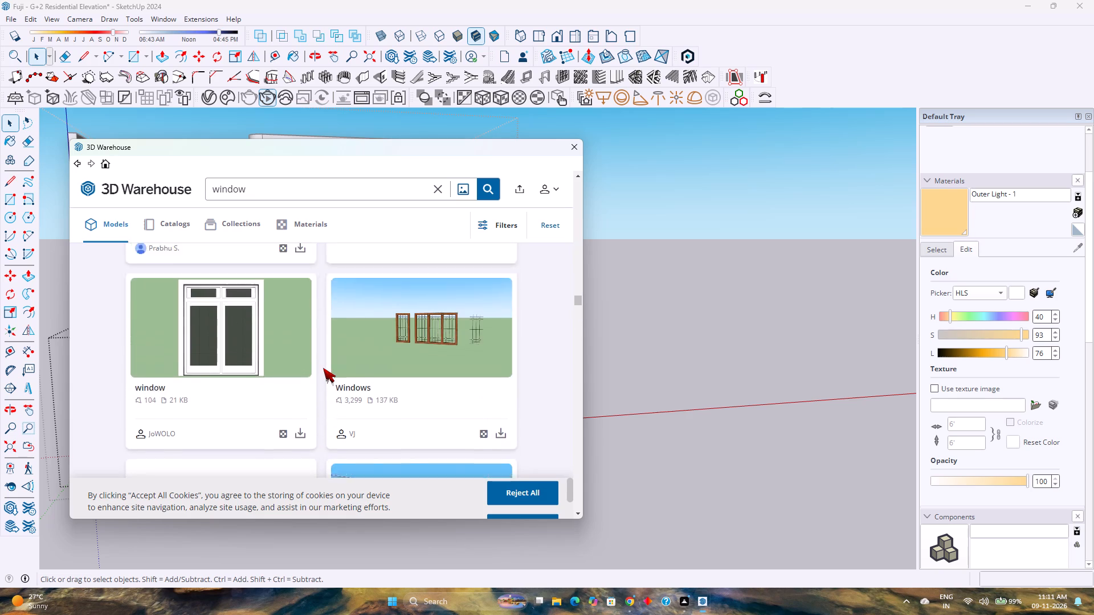
scroll(323, 368, up, 5)
scroll(323, 368, down, 3)
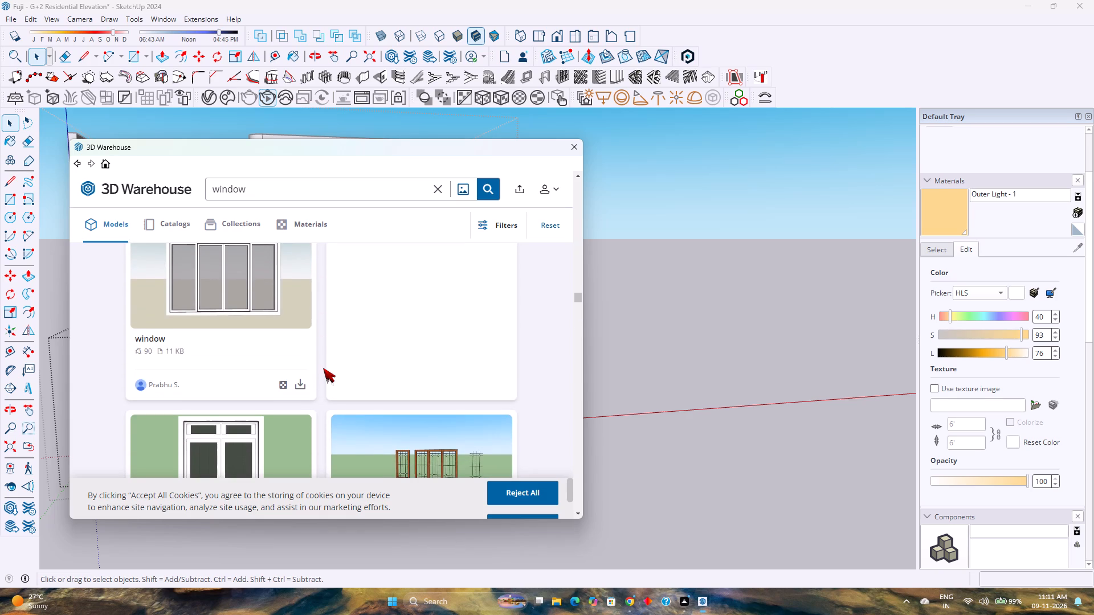
click(295, 381)
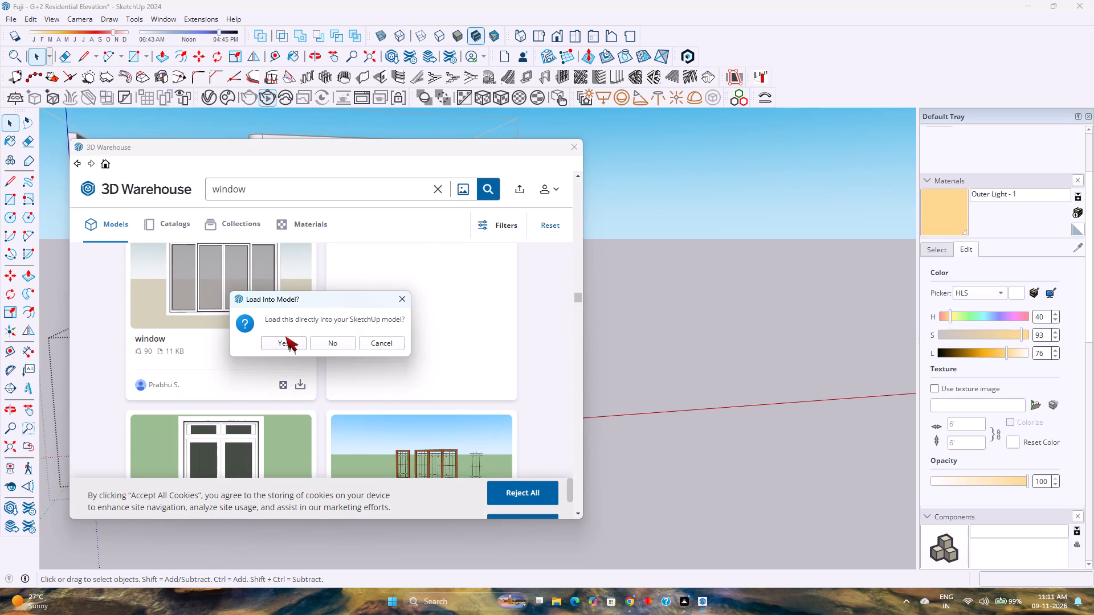
click(286, 339)
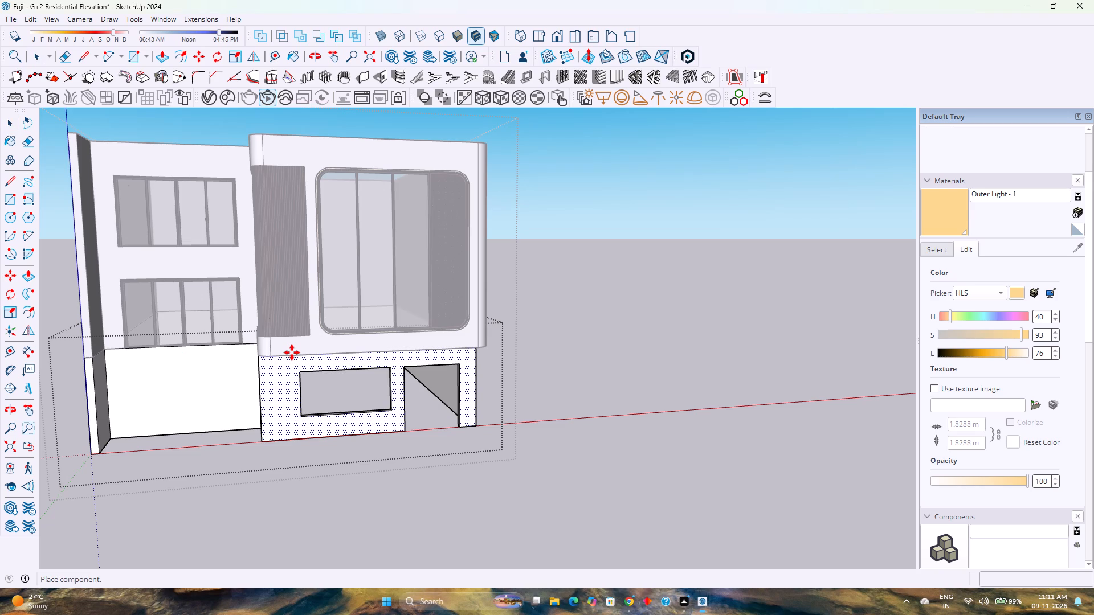
scroll(332, 409, up, 6)
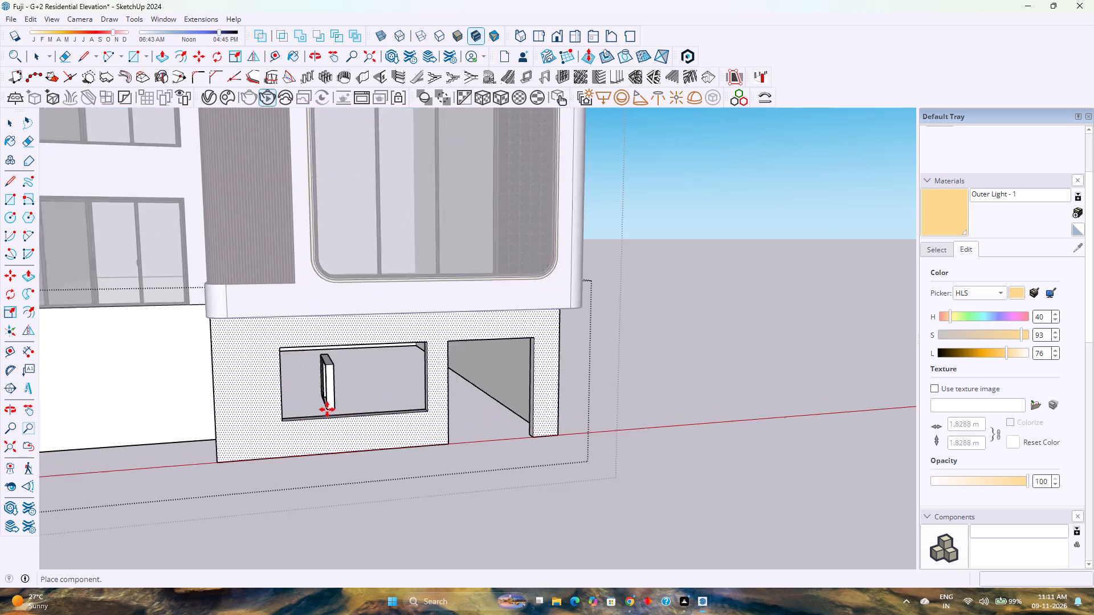
scroll(327, 409, up, 9)
scroll(319, 408, down, 2)
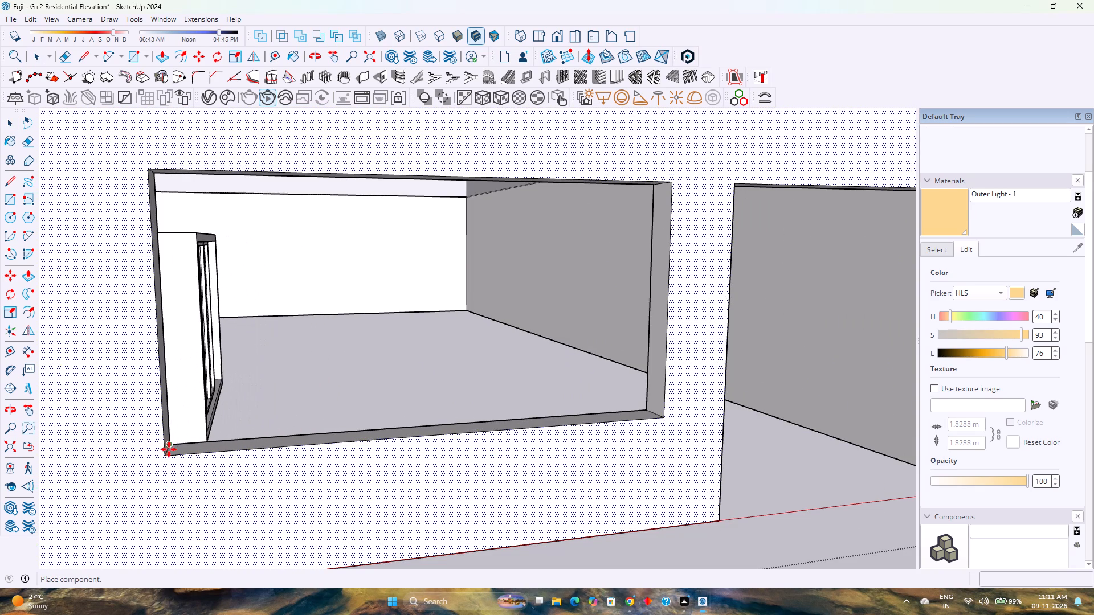
click(171, 454)
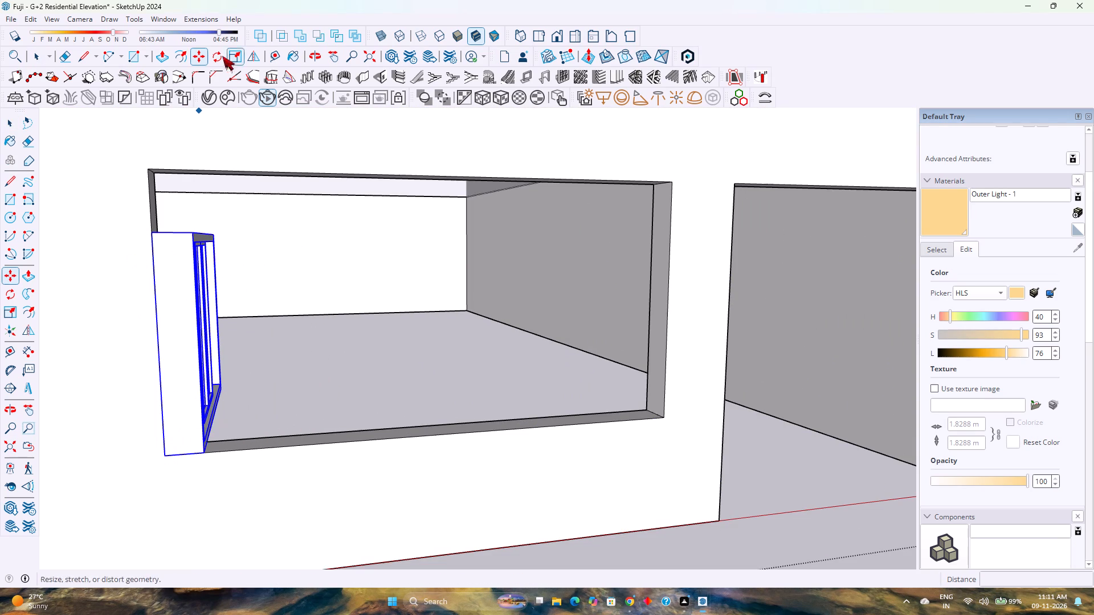
Rotate the placed window 90 degrees about the vertical axis at its lower corner, aligning it with the front wall.
click(207, 57)
click(212, 58)
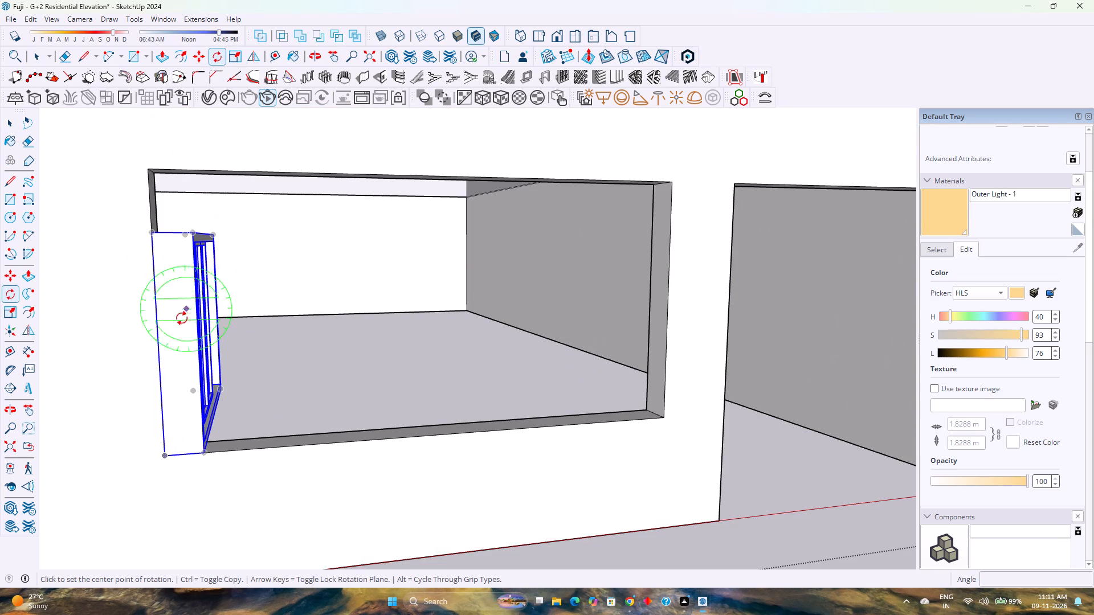
key(Up)
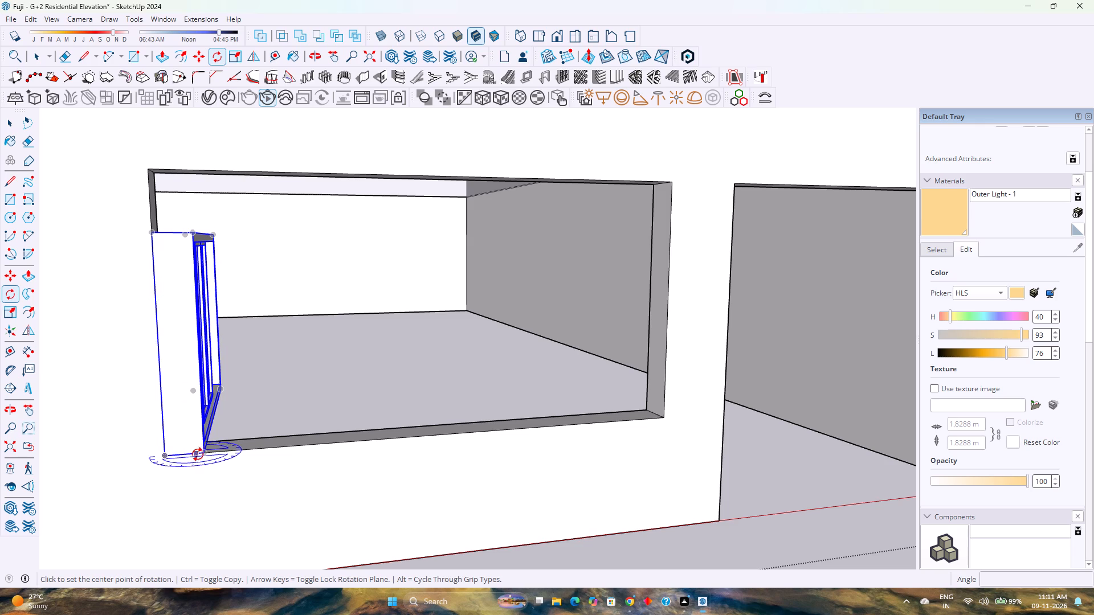
click(202, 452)
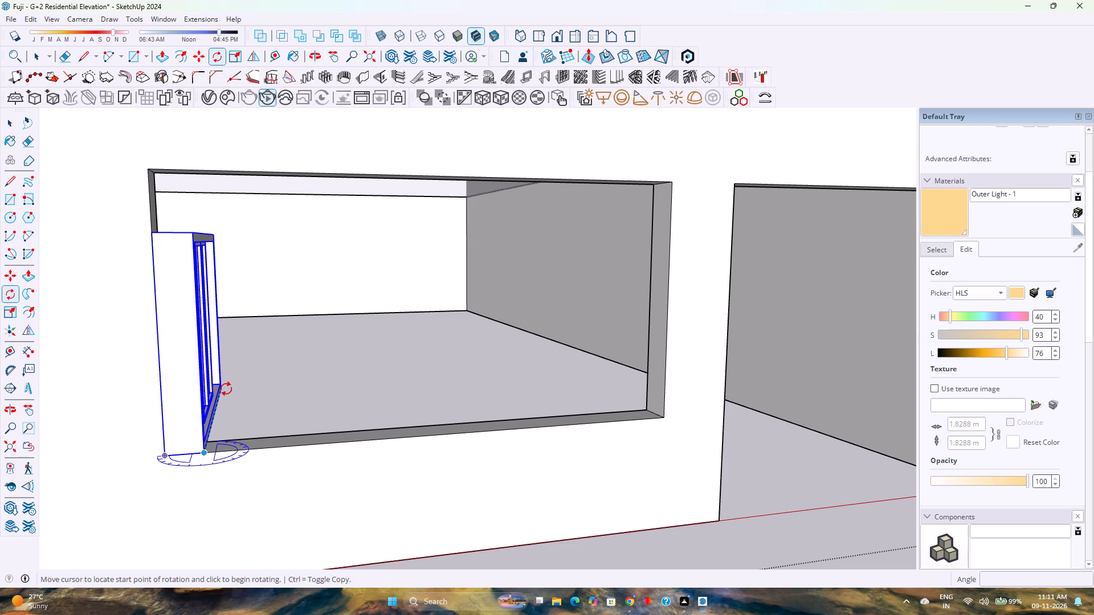
click(220, 391)
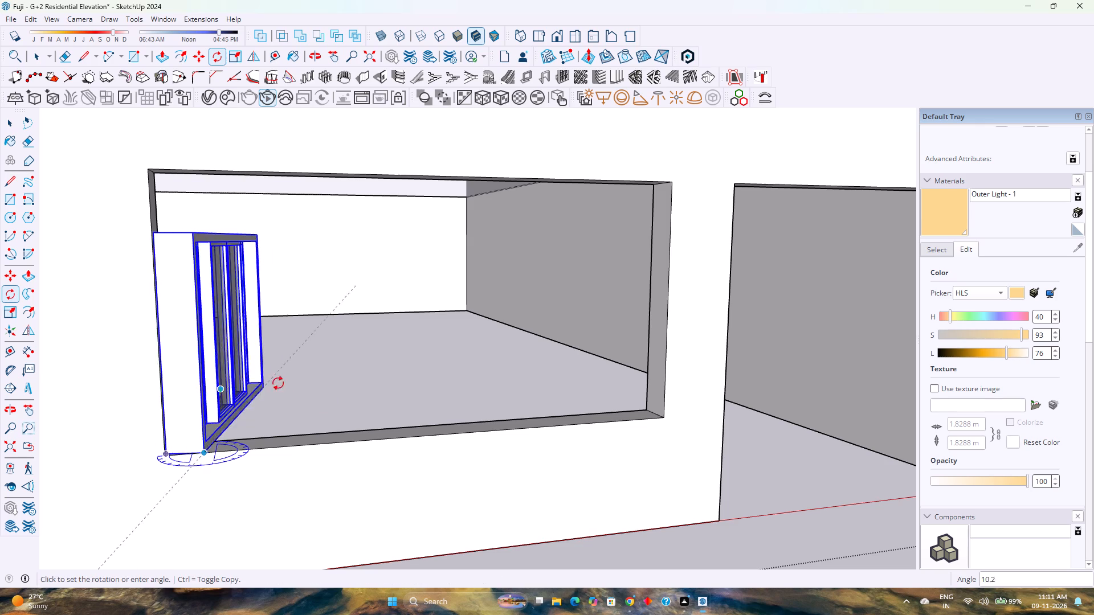
click(562, 425)
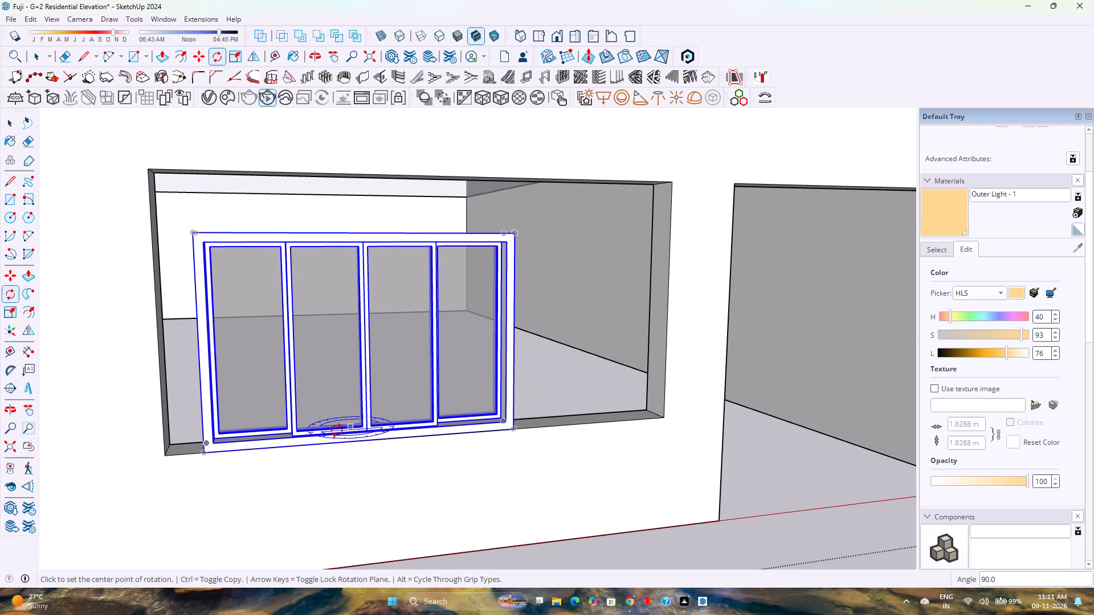
Move the window about 7 7/8" by its lower outer corner onto the matching lower corner of the wall opening.
scroll(276, 448, up, 7)
key(m)
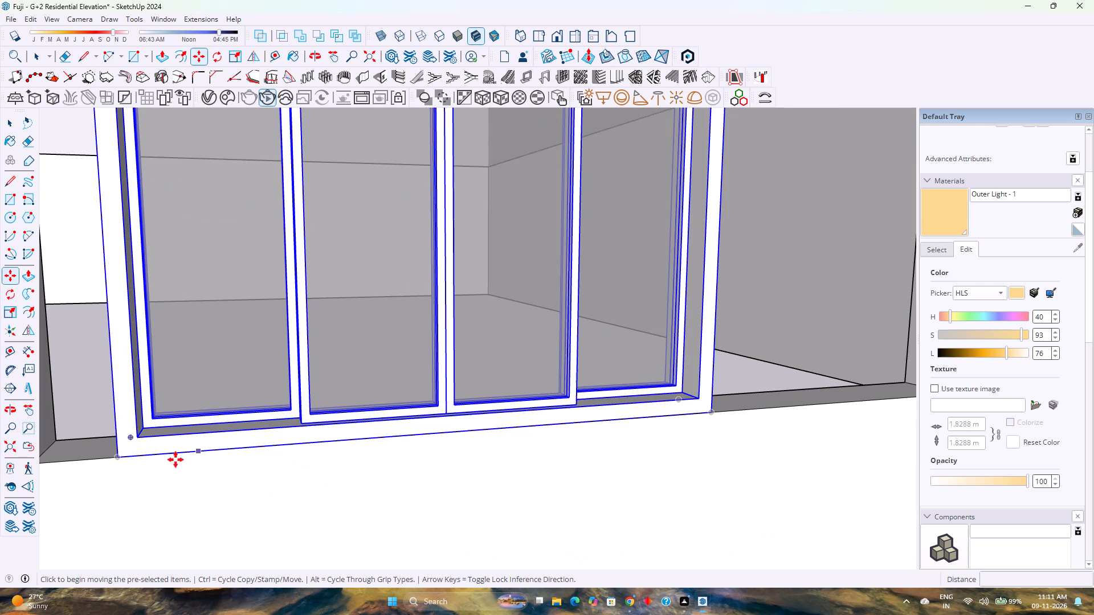
scroll(126, 462, down, 5)
shift+middle_drag(124, 460, 272, 421)
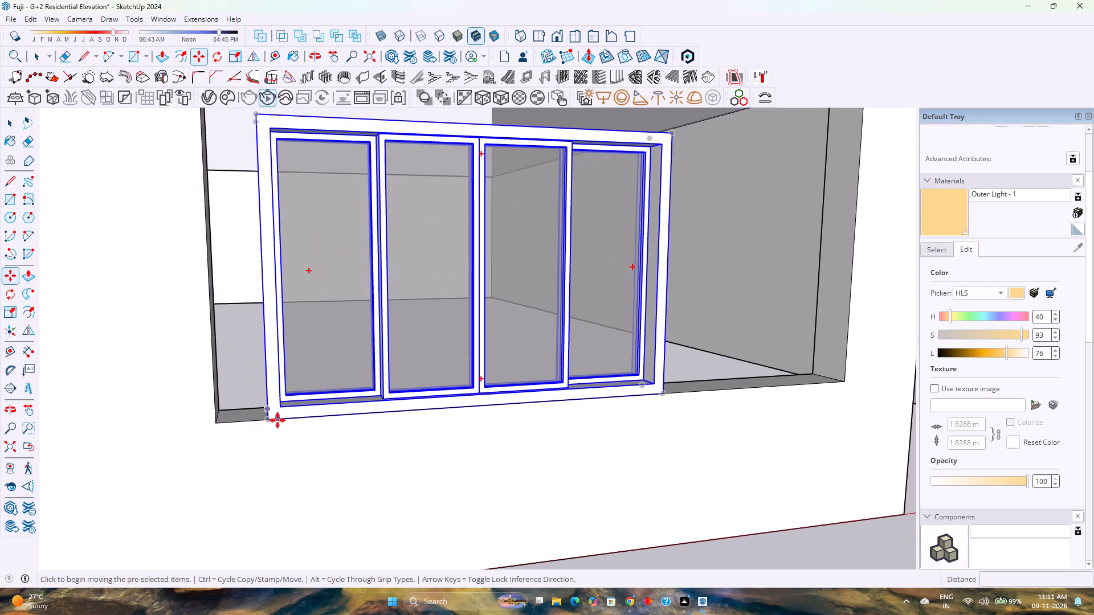
click(266, 422)
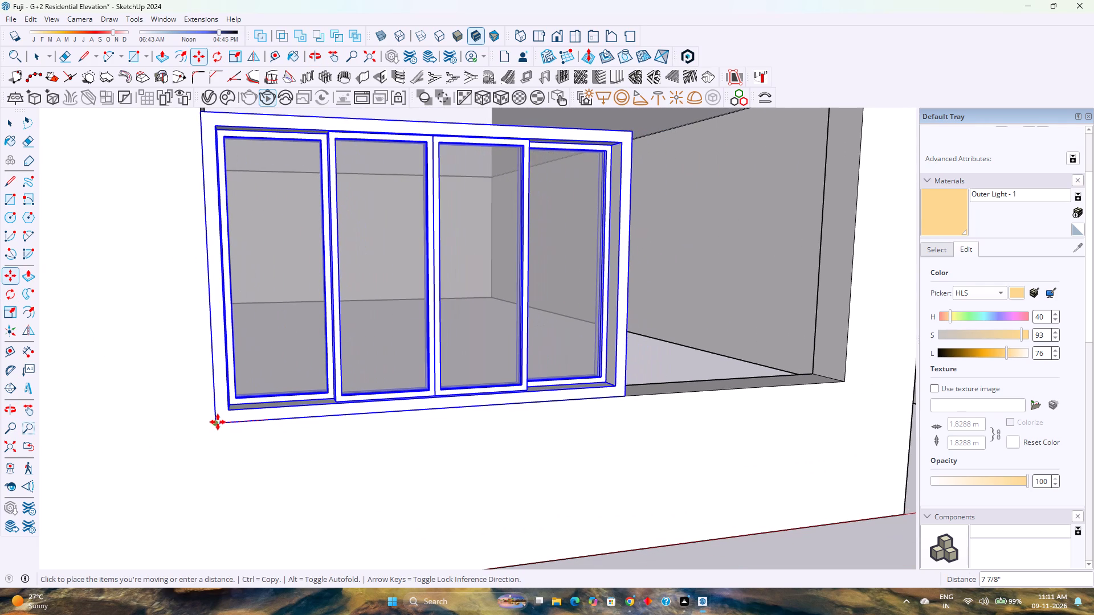
click(217, 422)
Scale the window to fill the opening, by about 1.69 in width and 1.27 in height.
scroll(272, 391, down, 5)
middle_drag(370, 379, 64, 407)
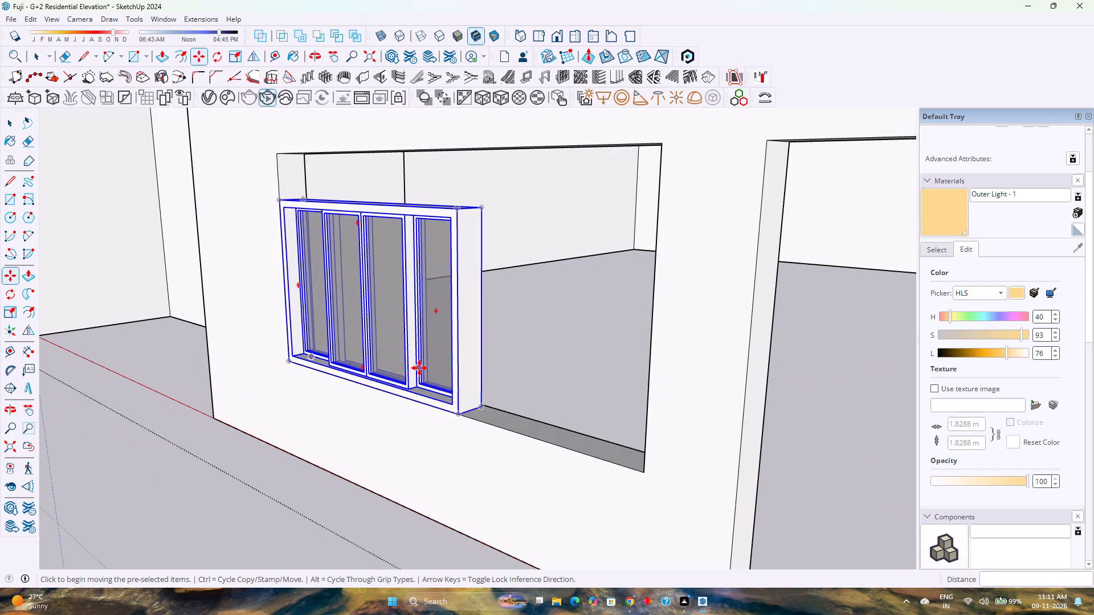
key(s)
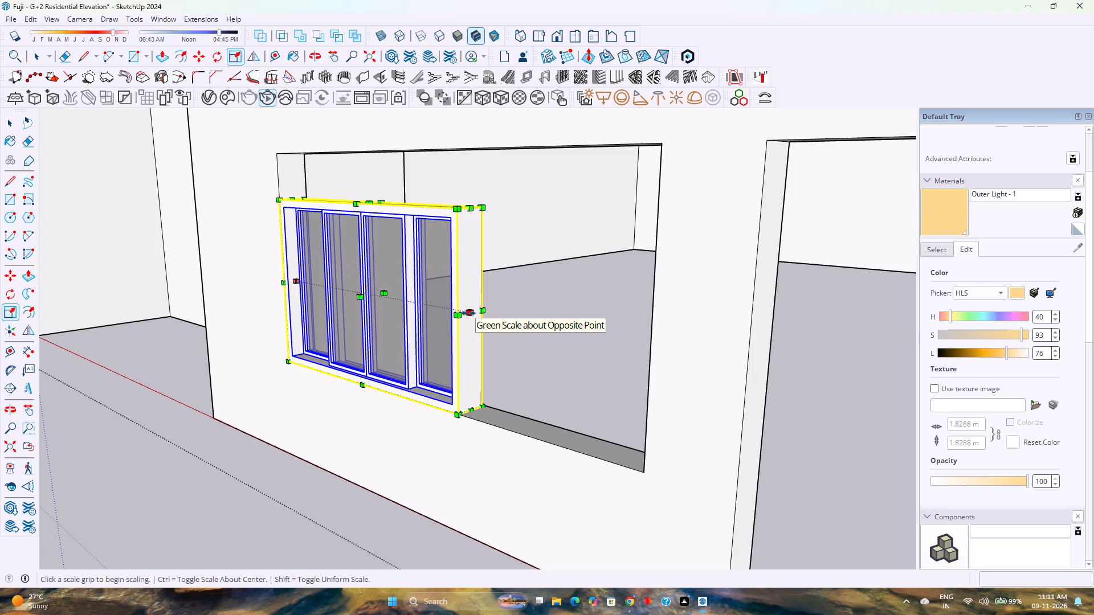
click(468, 313)
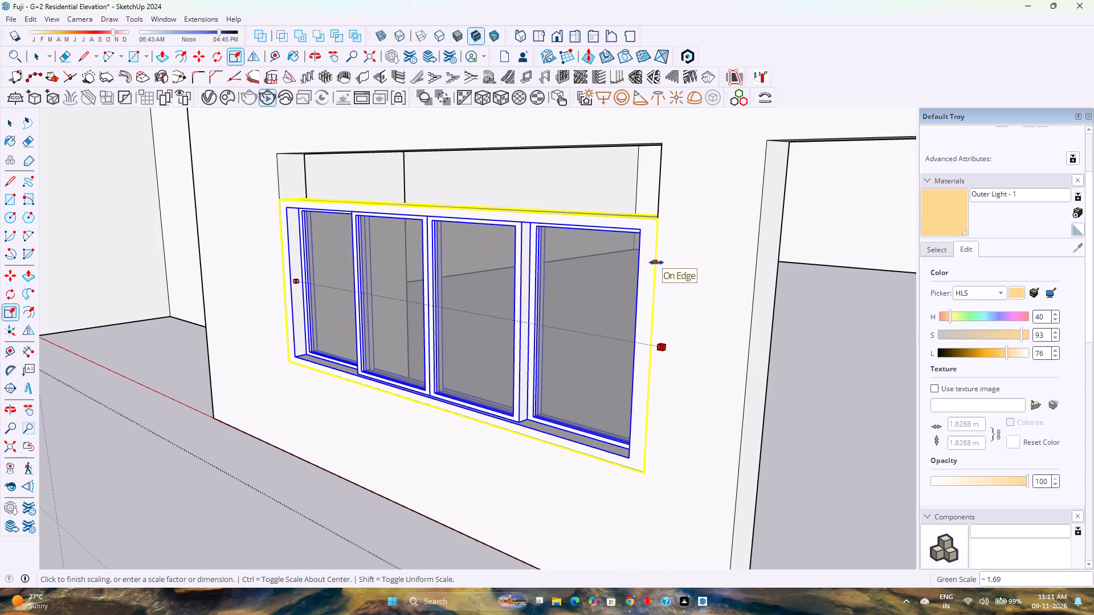
click(656, 263)
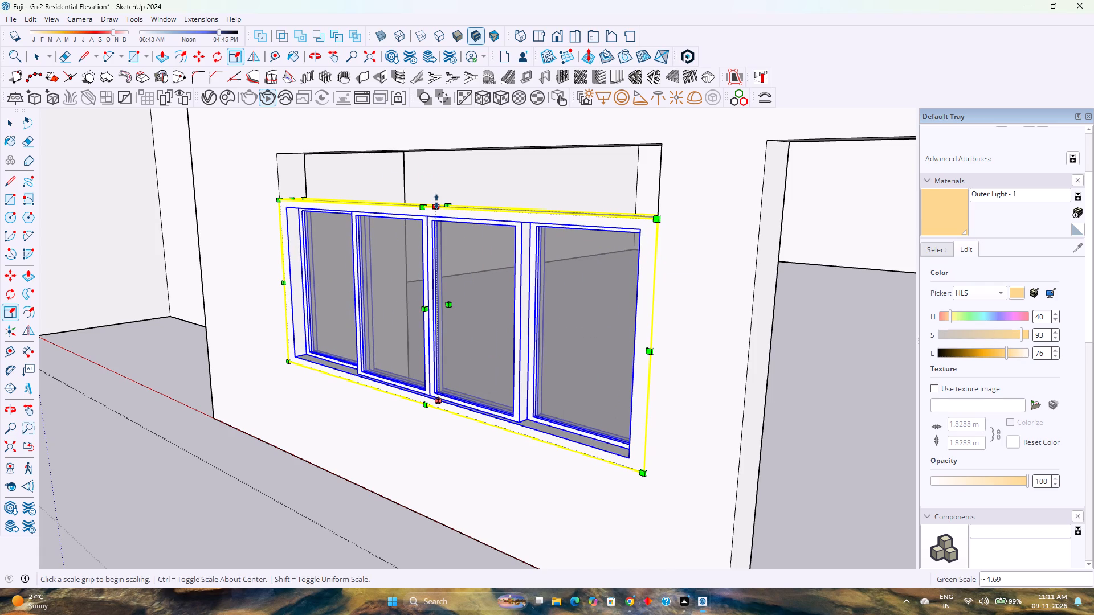
click(436, 202)
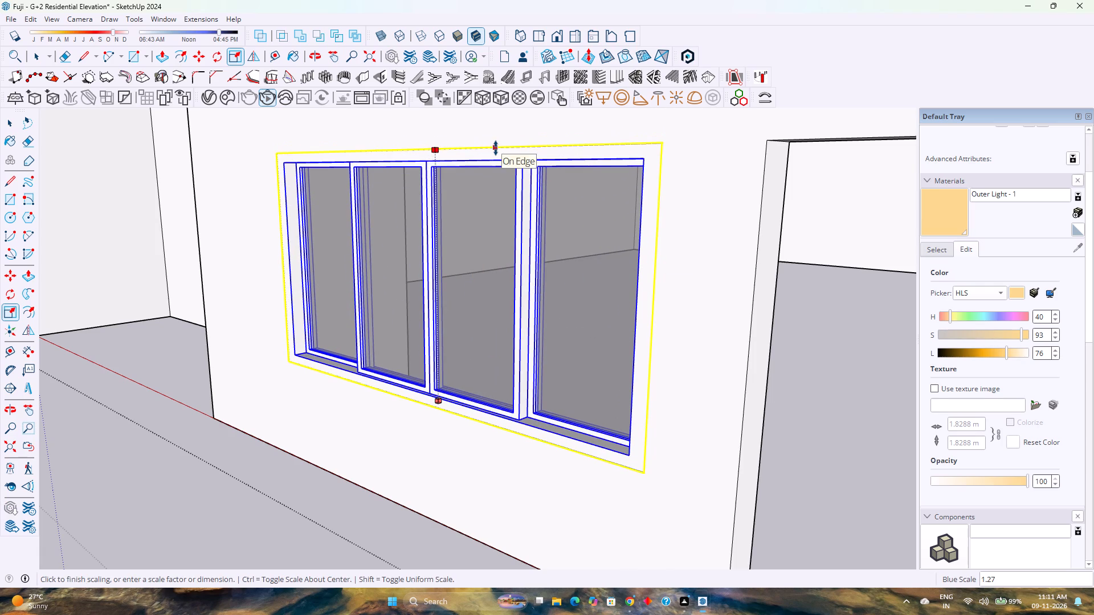
click(496, 148)
Scale the window's depth along the red axis by 0.7.
scroll(314, 322, down, 1)
middle_drag(314, 322, 471, 339)
scroll(315, 370, up, 3)
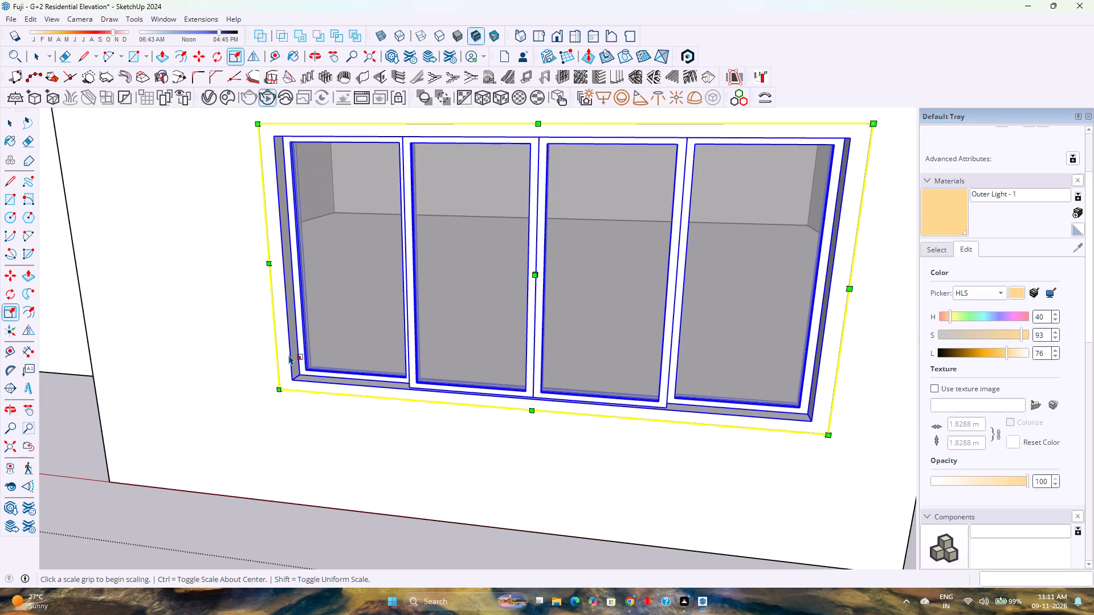
scroll(279, 359, up, 3)
middle_drag(378, 360, 305, 400)
middle_click(305, 401)
scroll(304, 401, down, 3)
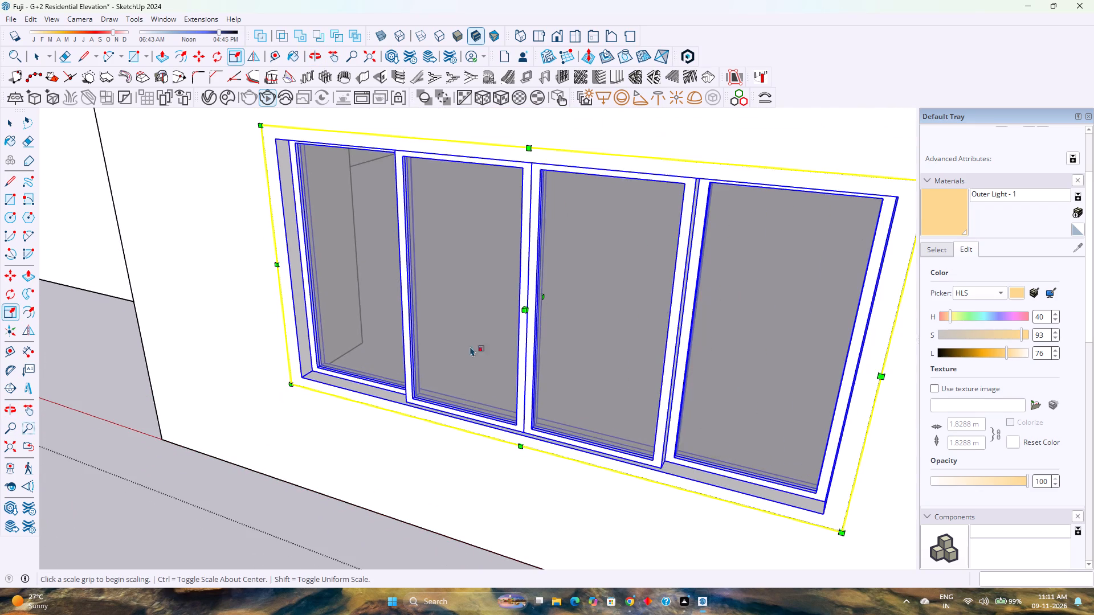
middle_drag(473, 343, 311, 383)
click(500, 328)
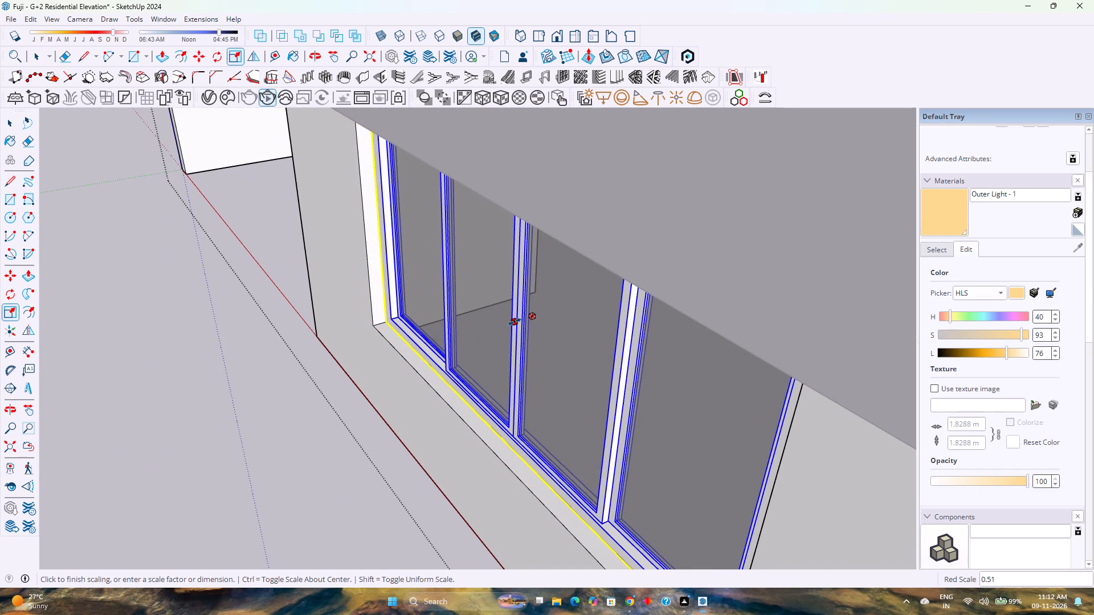
text(0.7)
key(Return)
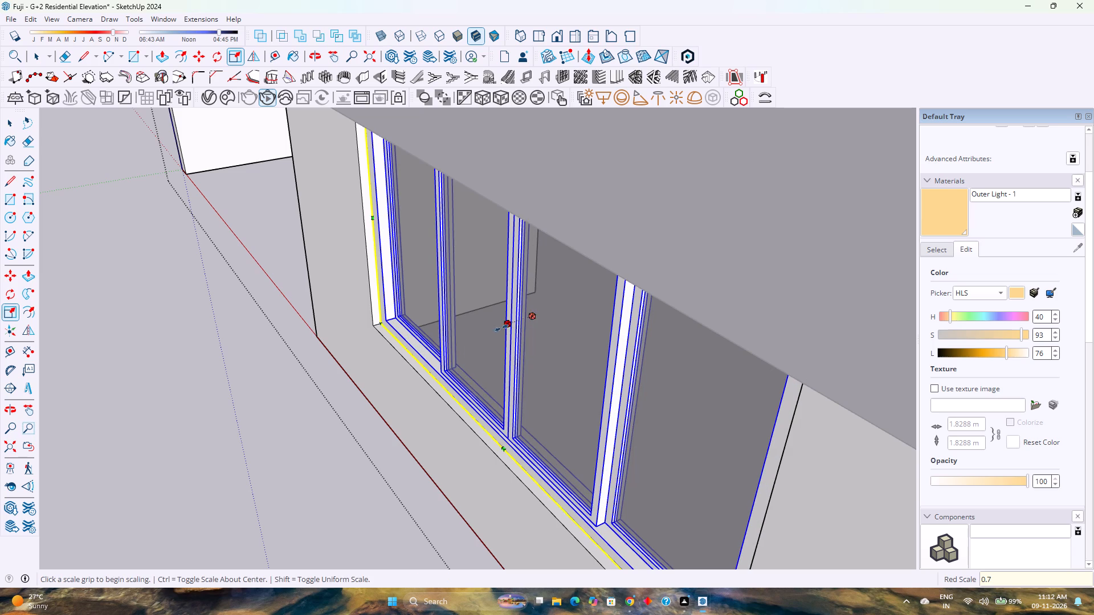
key(space)
key(Escape)
Examine the window frame from outside and edge-on to check how its depth sits within the wall opening.
scroll(392, 319, up, 3)
scroll(392, 319, down, 3)
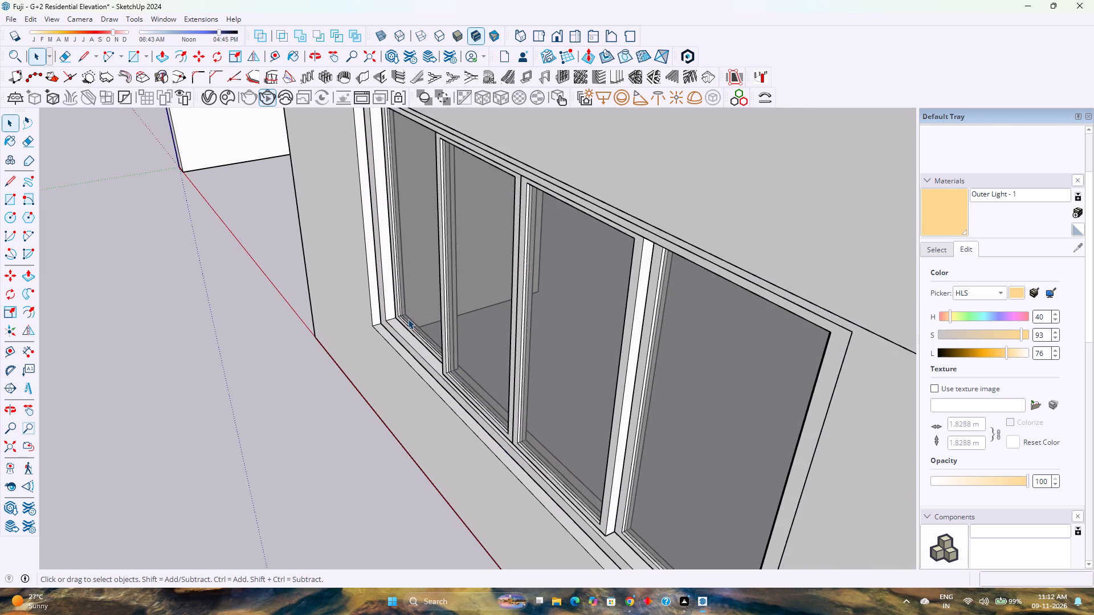
shift+middle_drag(408, 319, 385, 343)
middle_drag(423, 341, 426, 332)
middle_drag(426, 332, 430, 326)
scroll(438, 316, down, 4)
middle_drag(214, 410, 328, 329)
scroll(323, 339, down, 5)
scroll(323, 341, up, 1)
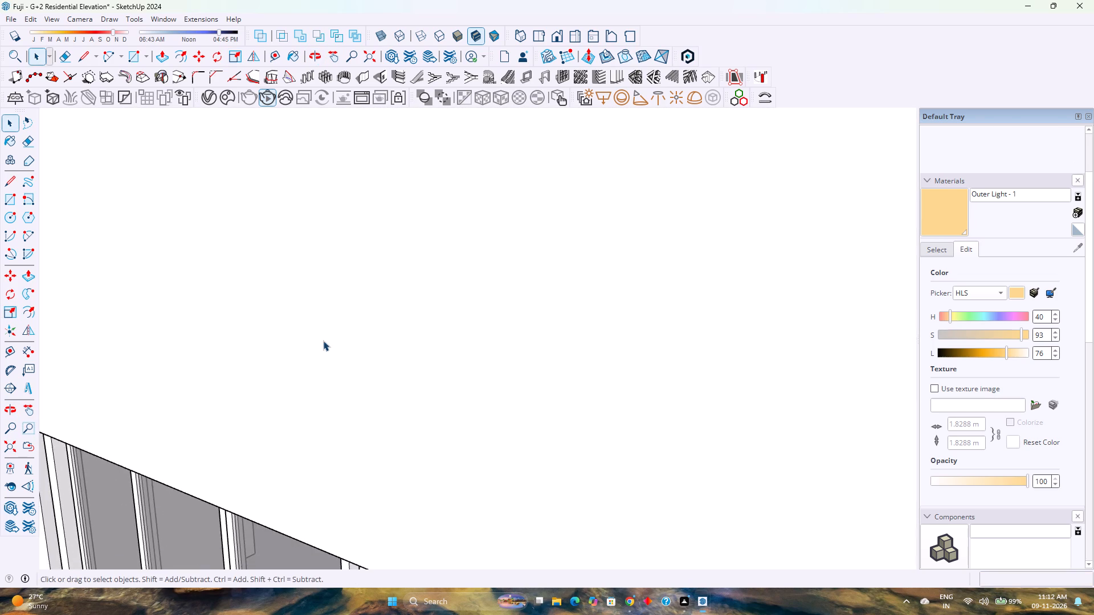
scroll(323, 341, down, 4)
shift+middle_drag(190, 460, 317, 353)
shift+middle_click(317, 353)
shift+middle_drag(212, 512, 319, 412)
middle_drag(328, 409, 275, 441)
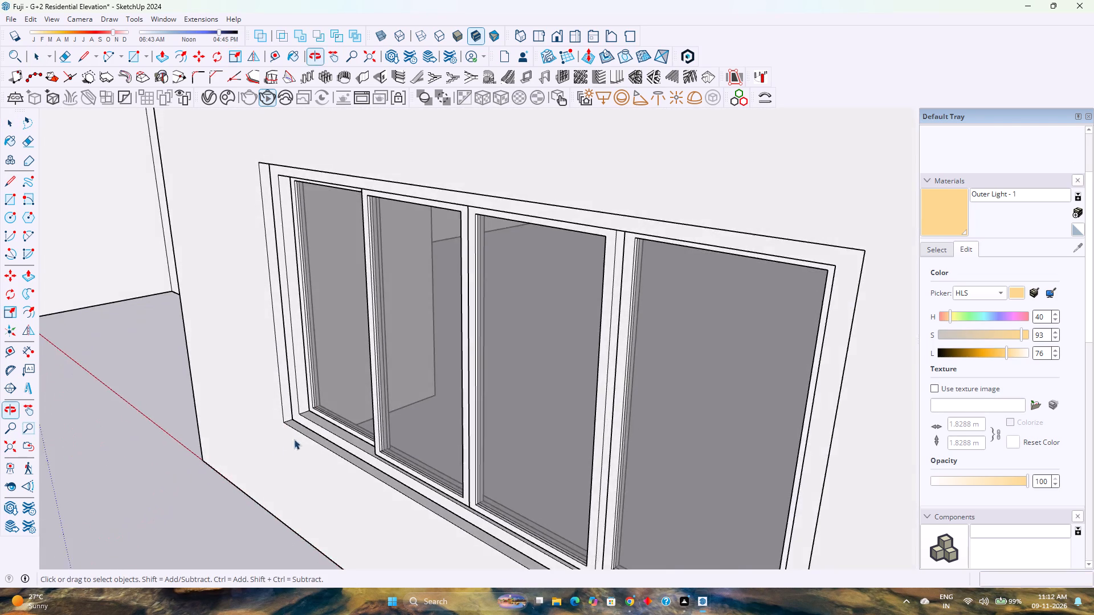
scroll(297, 436, up, 8)
middle_drag(346, 396, 423, 408)
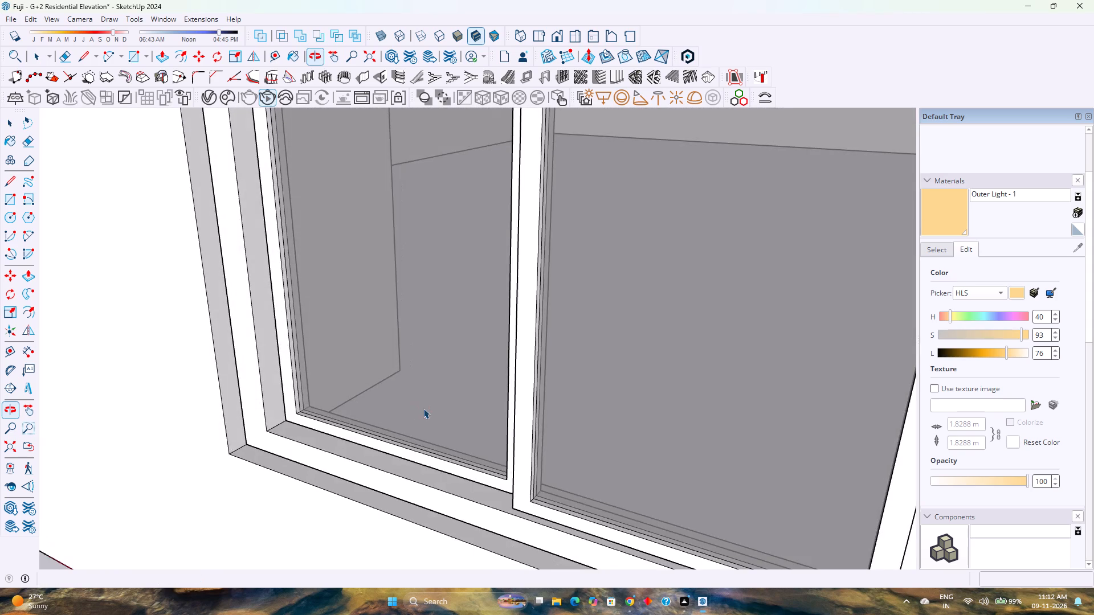
scroll(420, 406, up, 5)
middle_drag(409, 404, 87, 448)
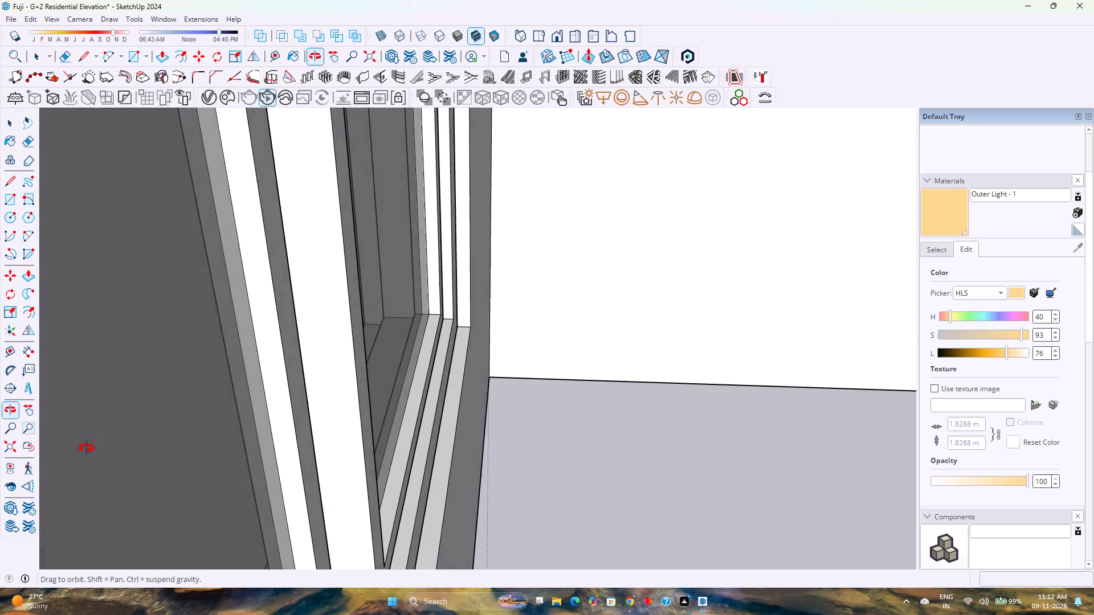
middle_drag(87, 448, 424, 410)
scroll(175, 443, up, 3)
scroll(174, 443, down, 4)
shift+scroll(174, 443, up, 1)
shift+middle_drag(174, 443, 237, 404)
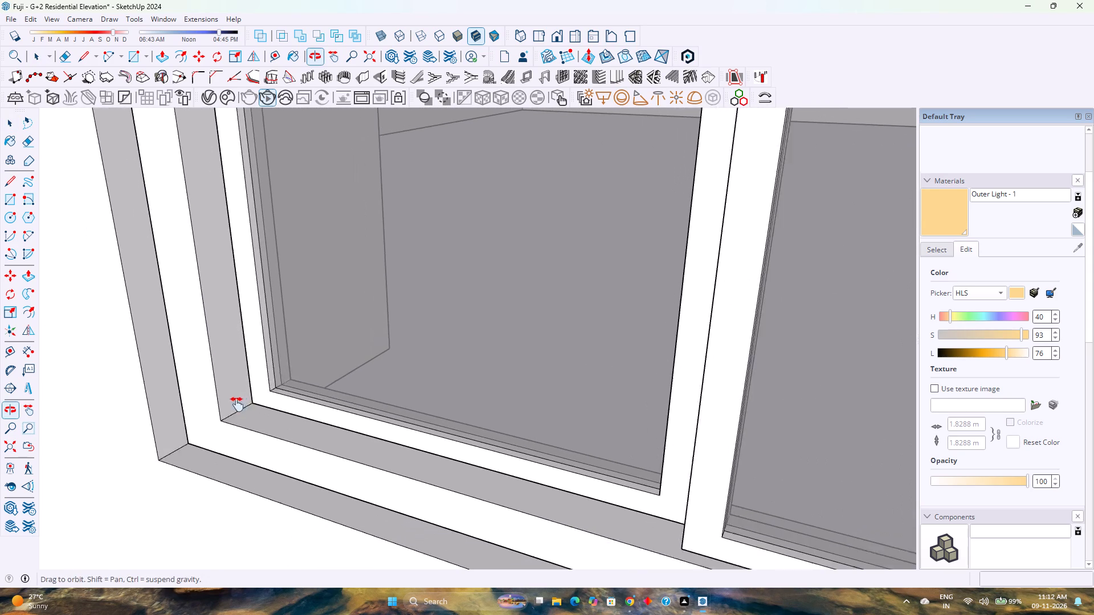
shift+middle_drag(237, 404, 240, 403)
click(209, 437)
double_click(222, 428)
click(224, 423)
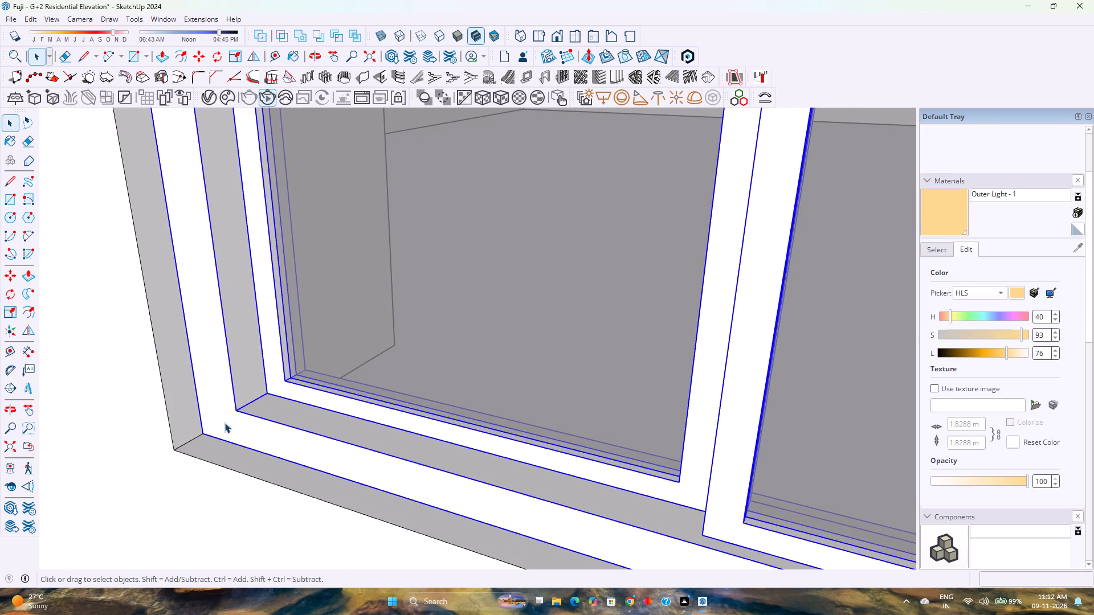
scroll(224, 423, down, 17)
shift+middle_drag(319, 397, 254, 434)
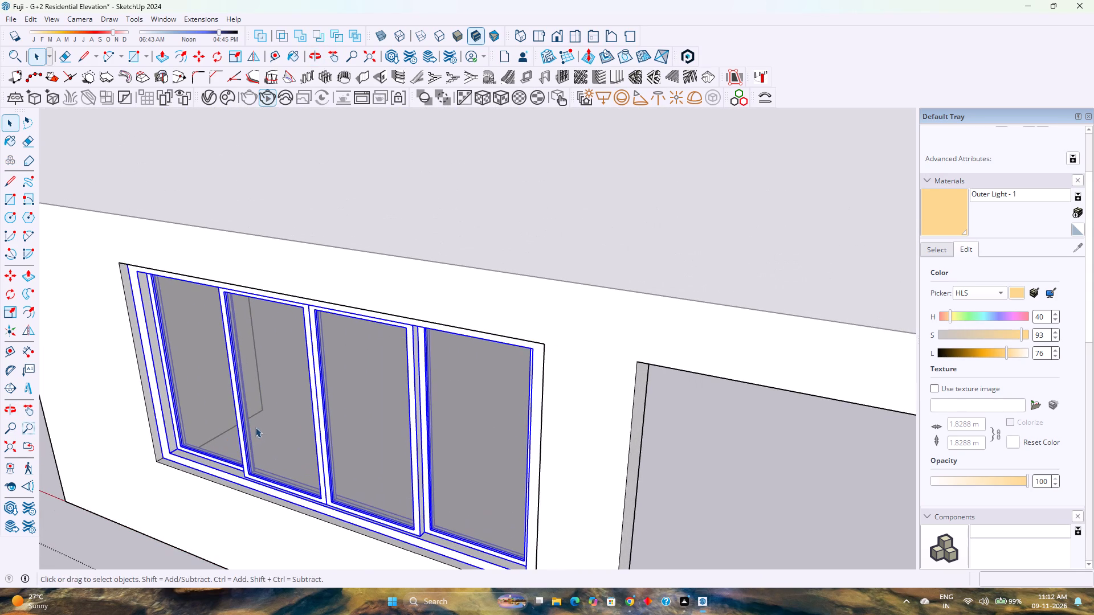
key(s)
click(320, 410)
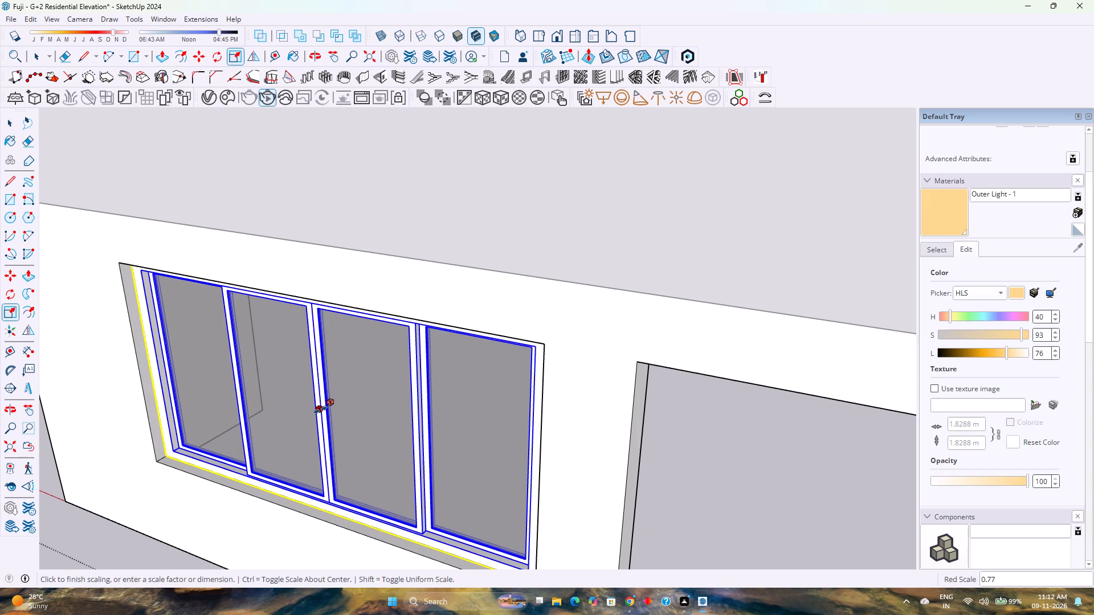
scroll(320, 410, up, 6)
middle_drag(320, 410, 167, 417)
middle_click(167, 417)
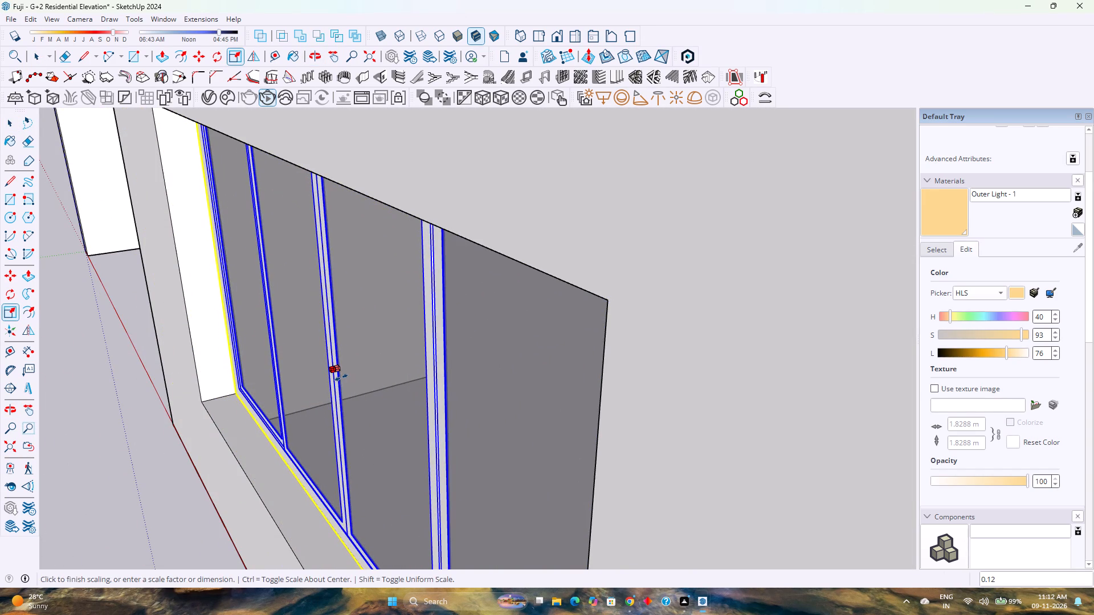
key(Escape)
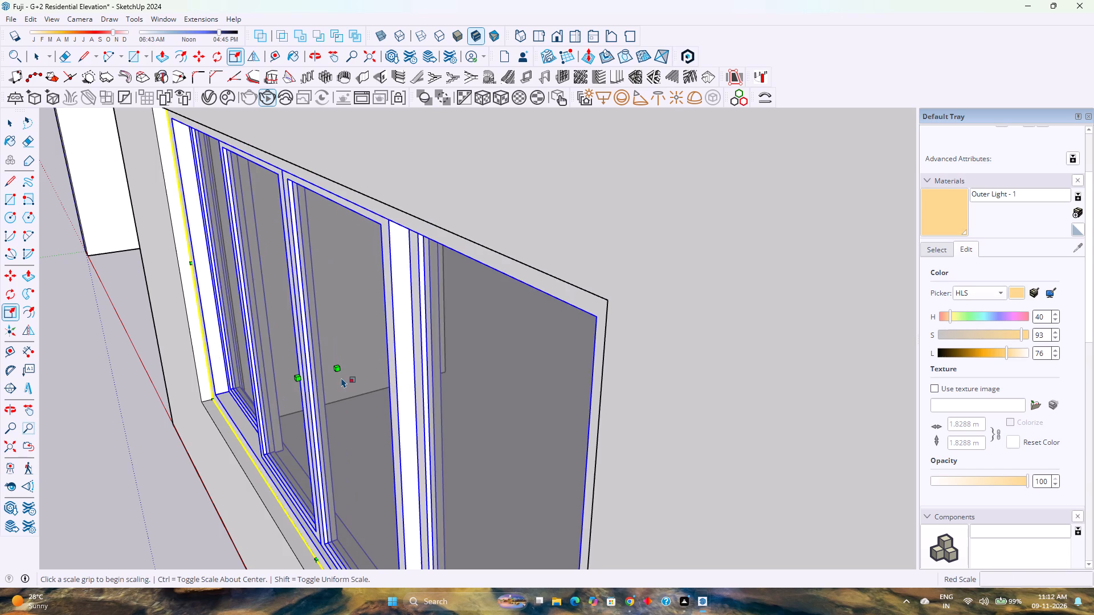
Undo the earlier depth scaling of the window.
key(ctrl+z)
key(ctrl+z)
key(space)
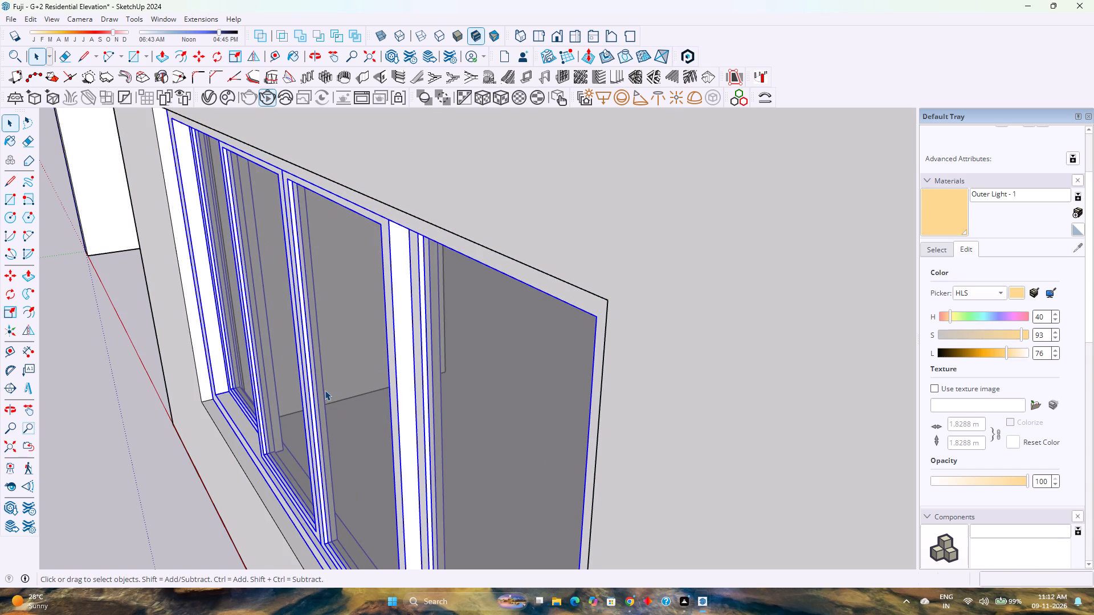
key(ctrl+z)
Scale the window's depth along the red axis by 0.5.
key(s)
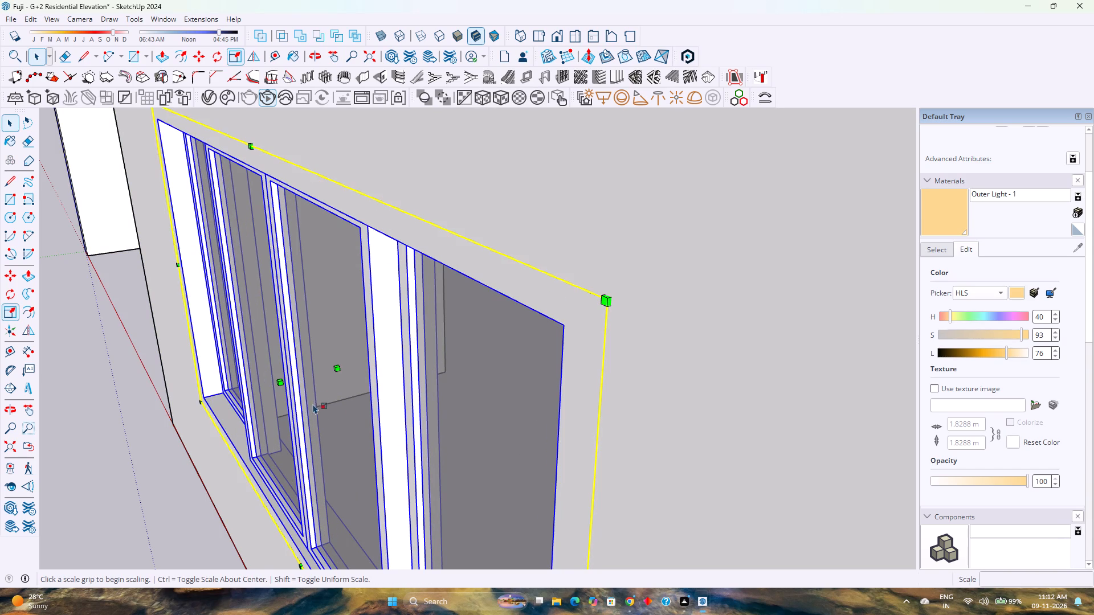
click(282, 384)
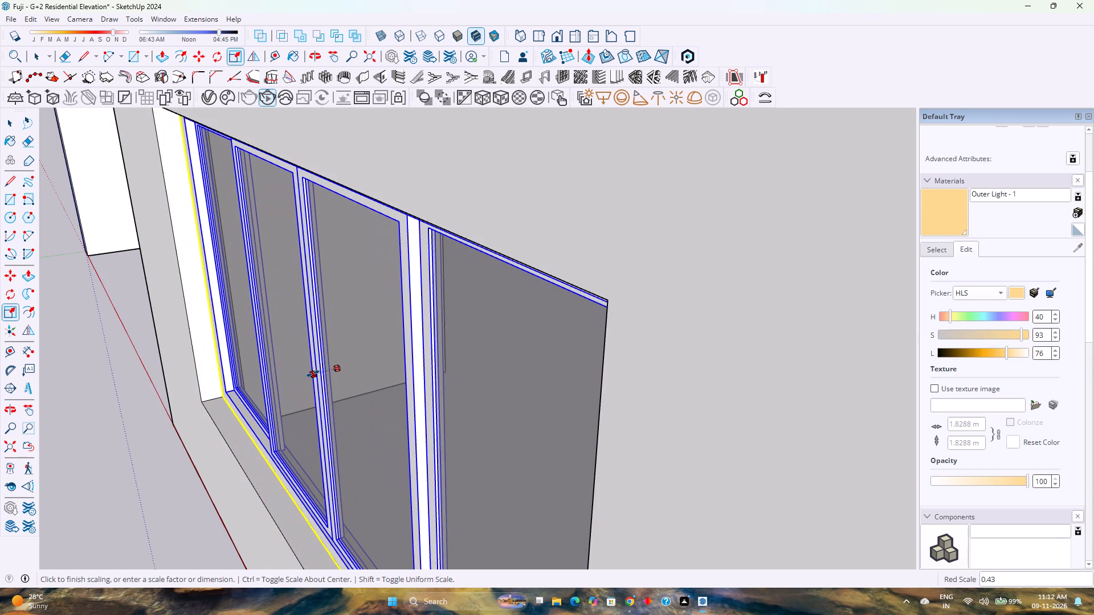
text(0.5)
key(Return)
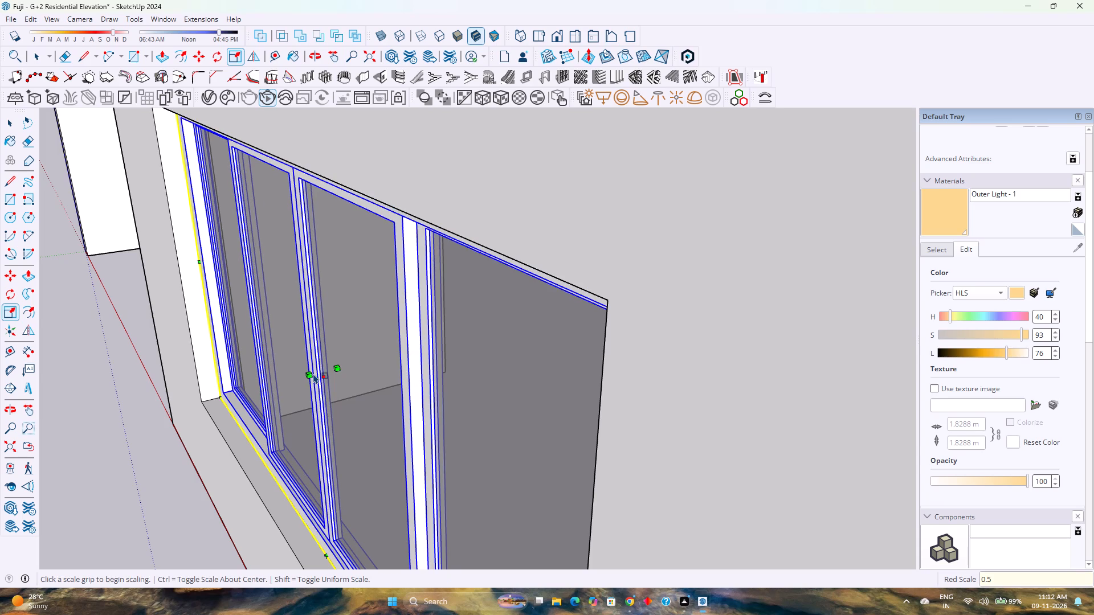
Move the window about 3 3/8" by its lower outer corner onto the matching lower corner of the wall opening.
key(m)
scroll(218, 399, up, 9)
click(218, 399)
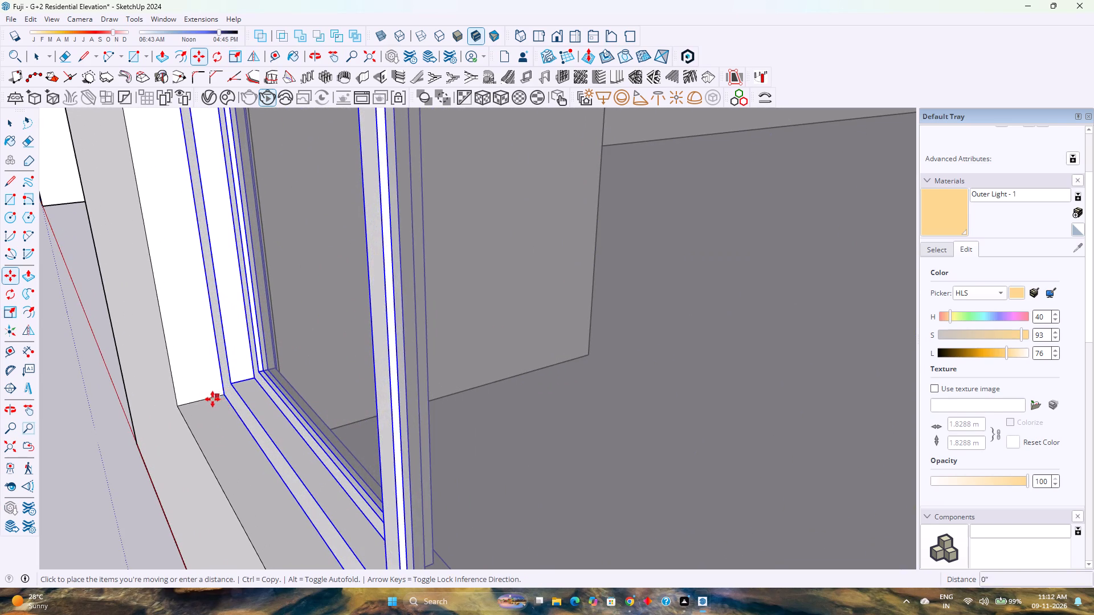
click(179, 407)
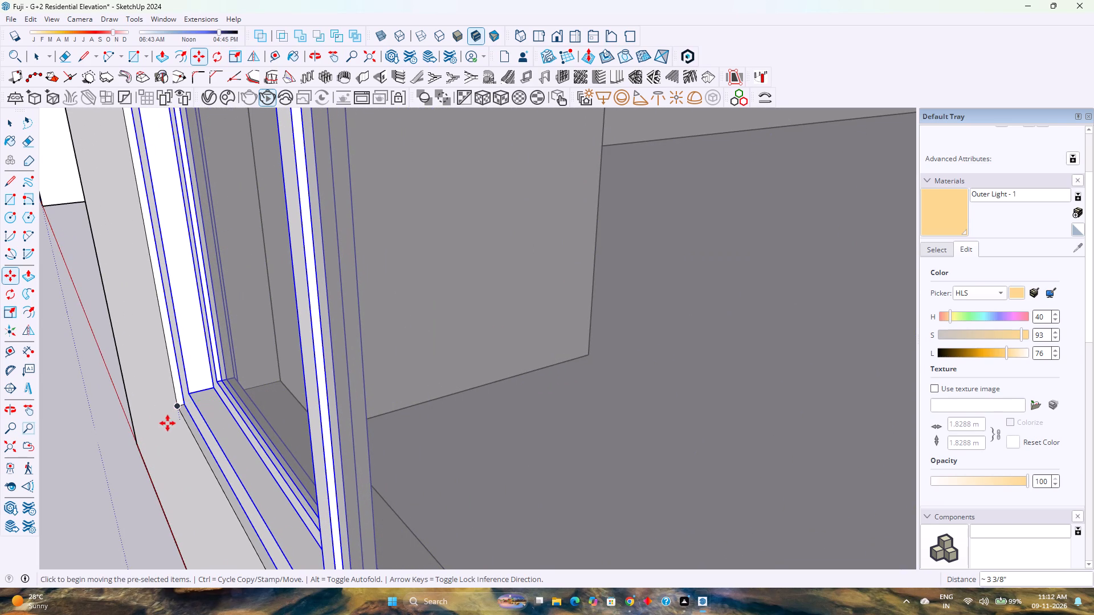
Move the window 0.5" inward from the outer face of the wall and clear the selection.
scroll(171, 423, up, 10)
middle_drag(181, 416, 235, 470)
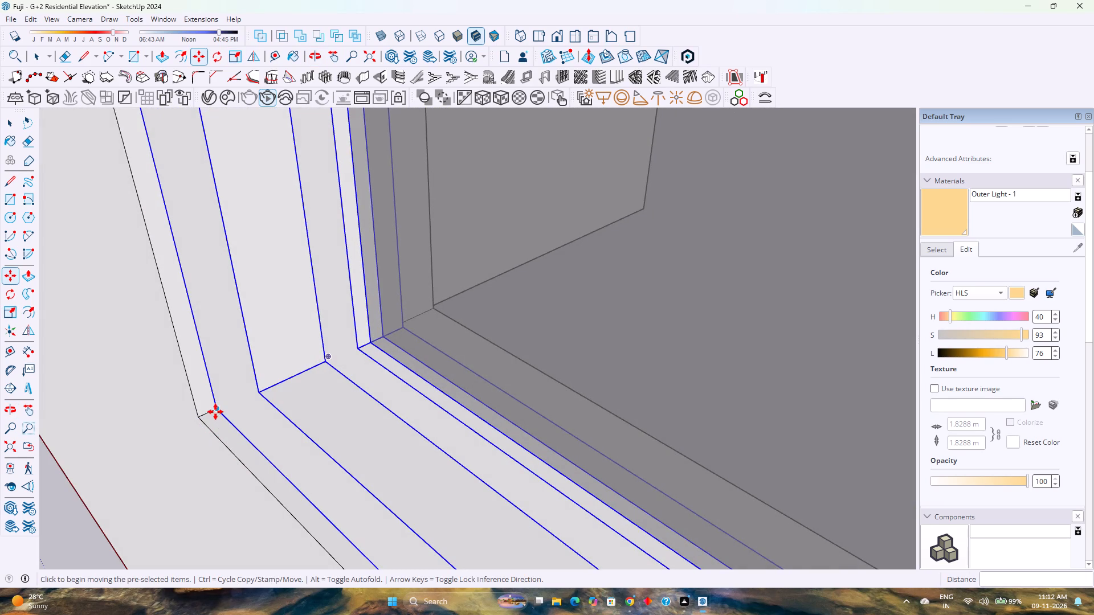
click(215, 412)
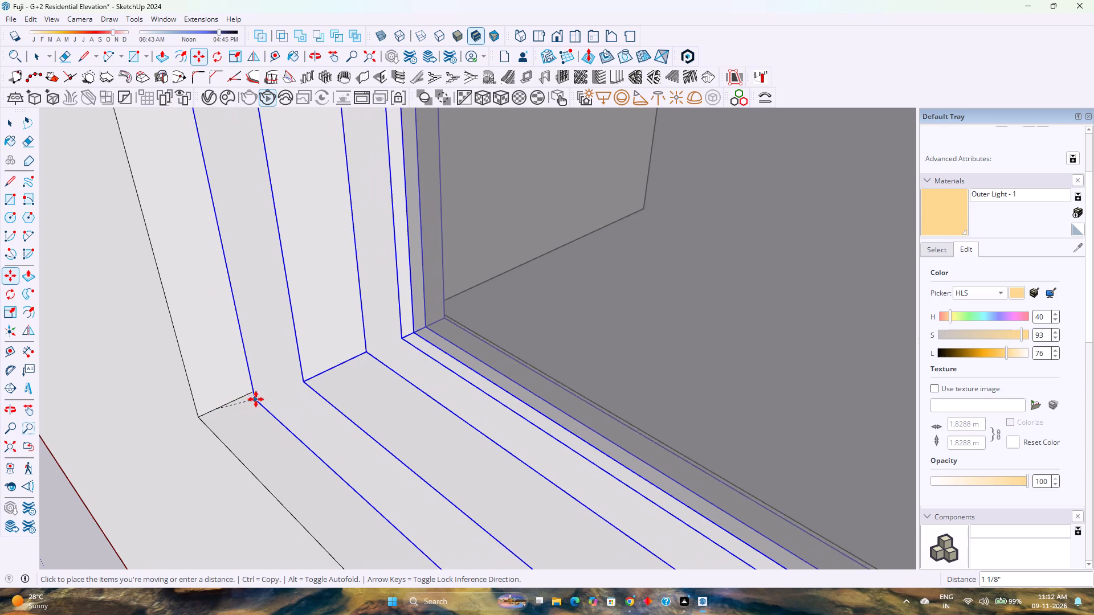
text(0.)
key(5)
key(Return)
key(space)
scroll(229, 404, down, 5)
key(Escape)
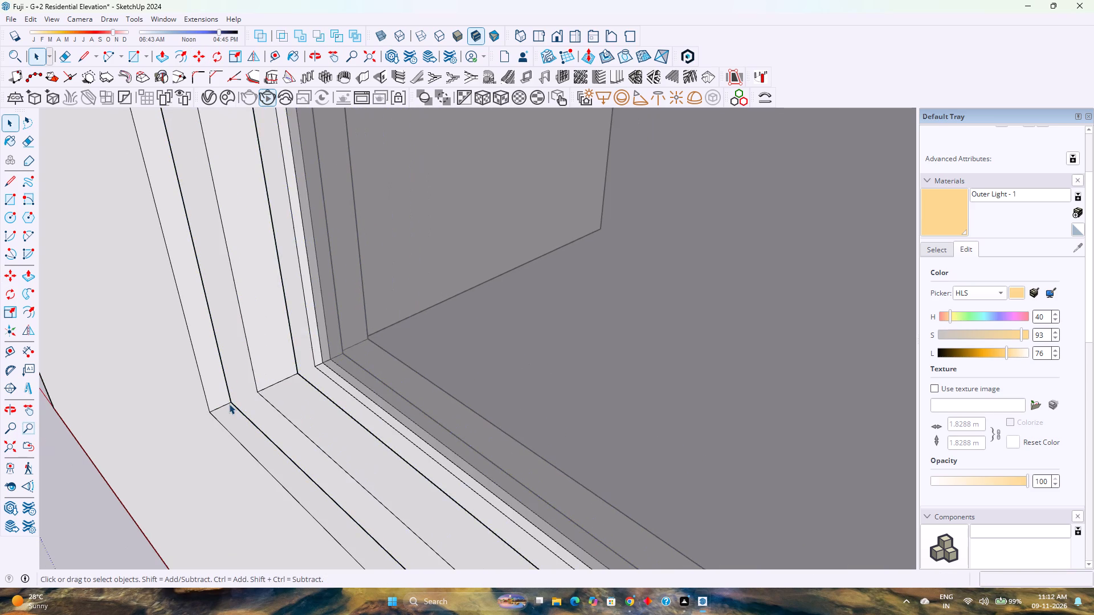
Open the ground-floor wall for editing and offset the four edges of the window opening outward by 3" on its face.
scroll(230, 403, down, 15)
scroll(230, 403, up, 1)
scroll(230, 403, down, 5)
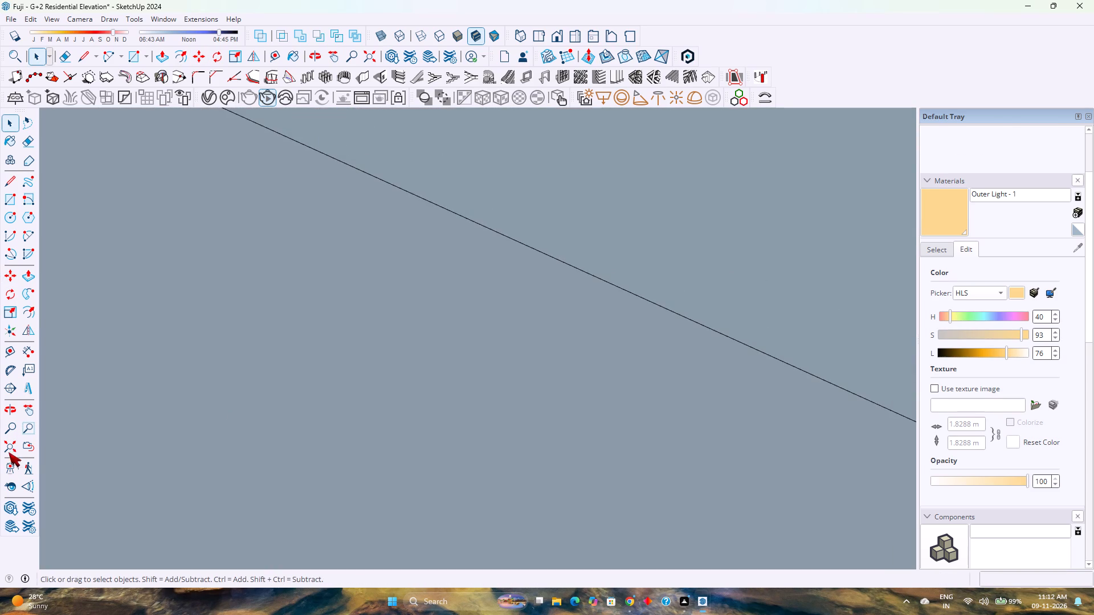
click(13, 442)
middle_drag(183, 392, 375, 295)
scroll(462, 461, up, 4)
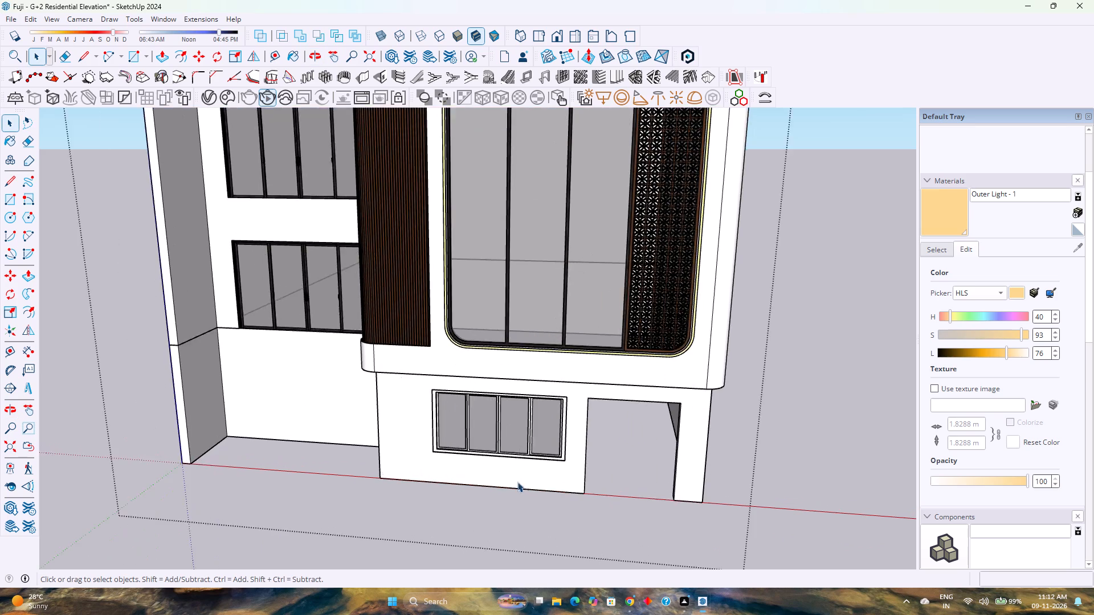
scroll(517, 482, up, 2)
middle_drag(510, 477, 379, 448)
scroll(524, 457, up, 10)
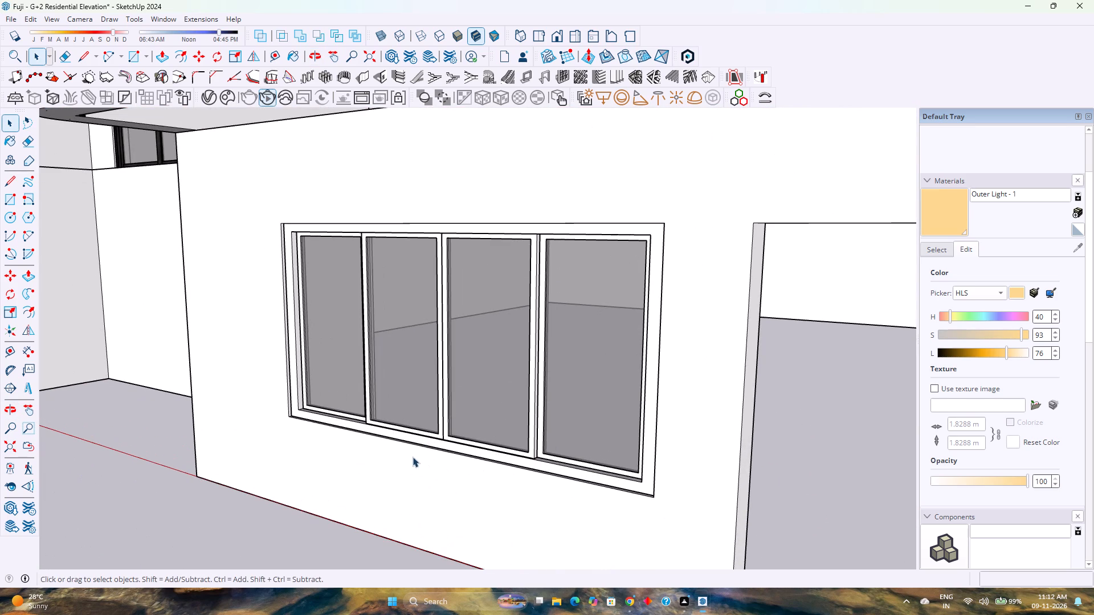
click(662, 285)
double_click(662, 286)
click(663, 286)
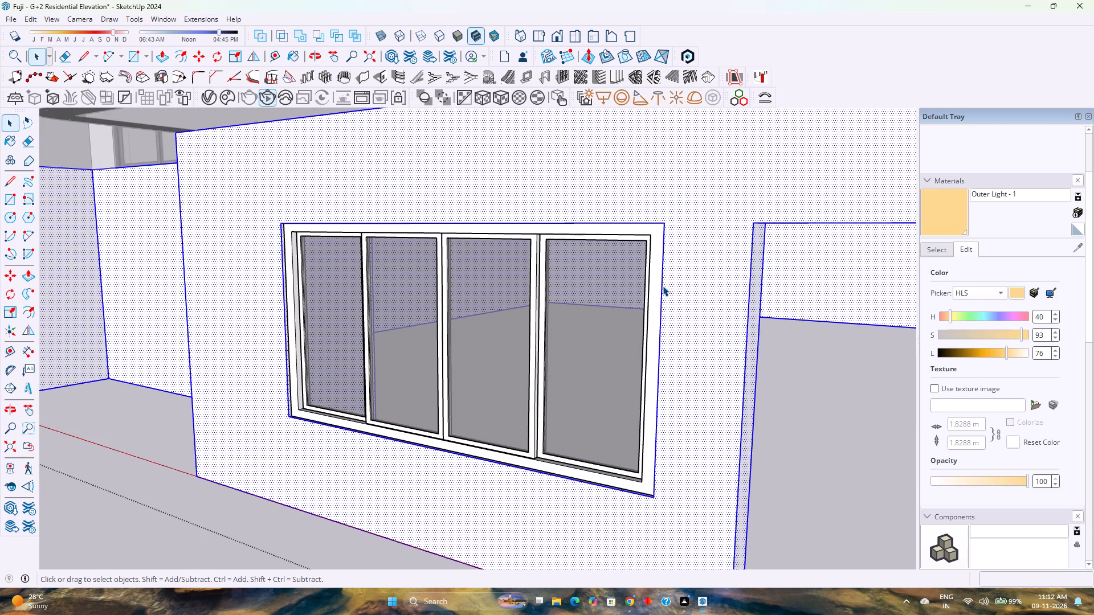
click(663, 286)
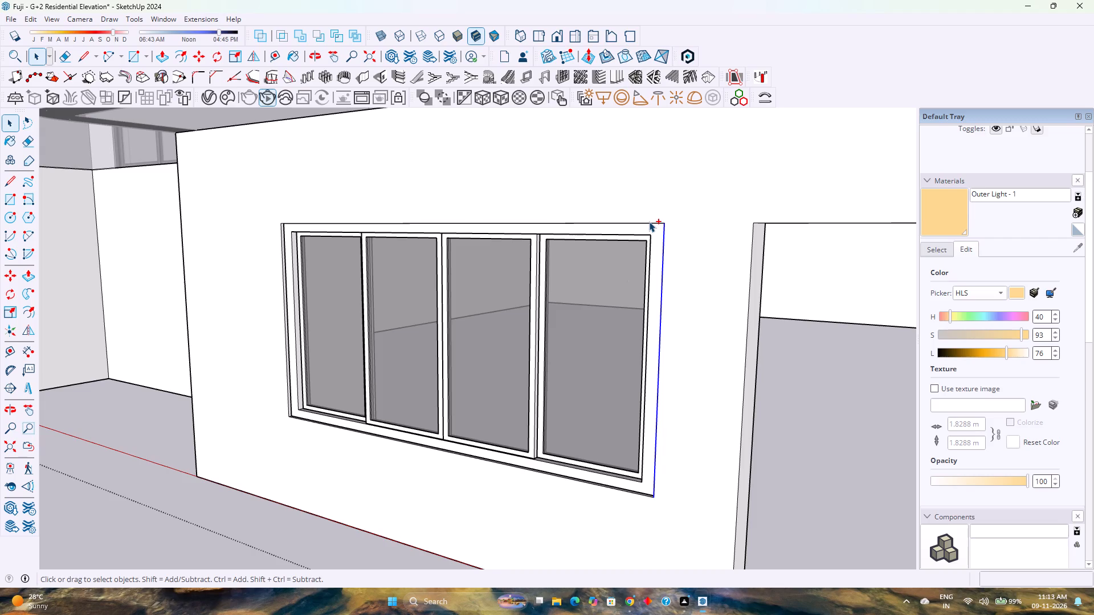
ctrl+click(649, 222)
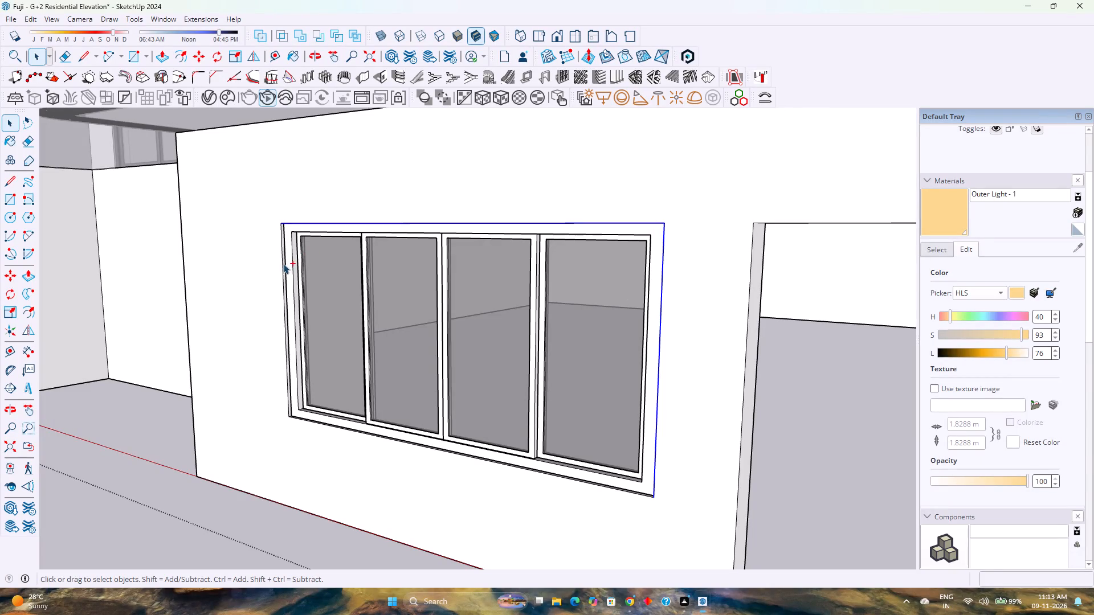
ctrl+click(282, 265)
ctrl+click(303, 421)
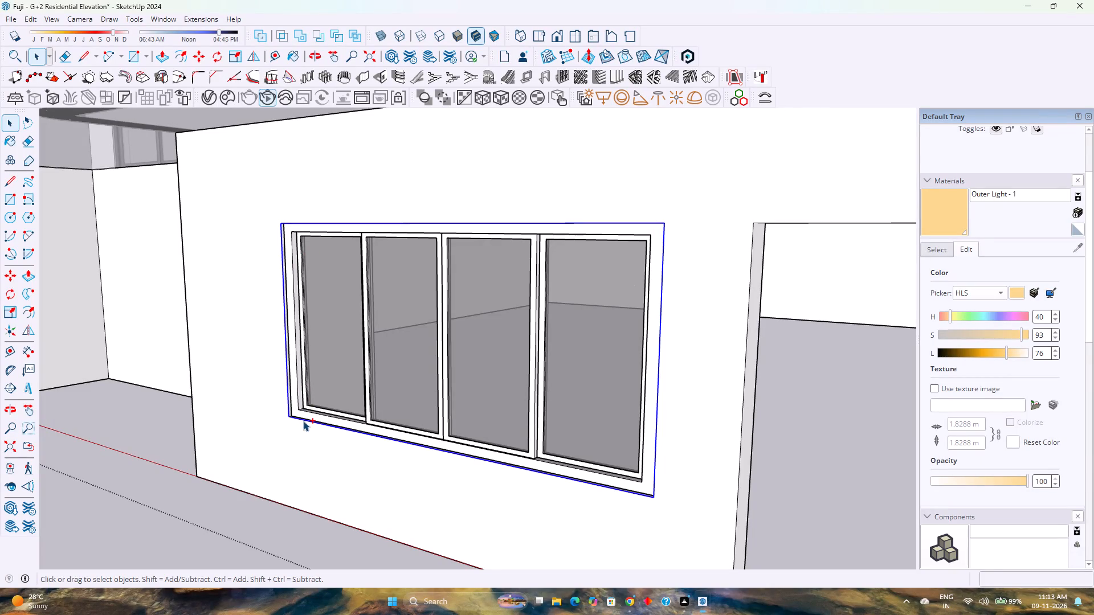
scroll(303, 421, down, 2)
middle_drag(303, 421, 353, 426)
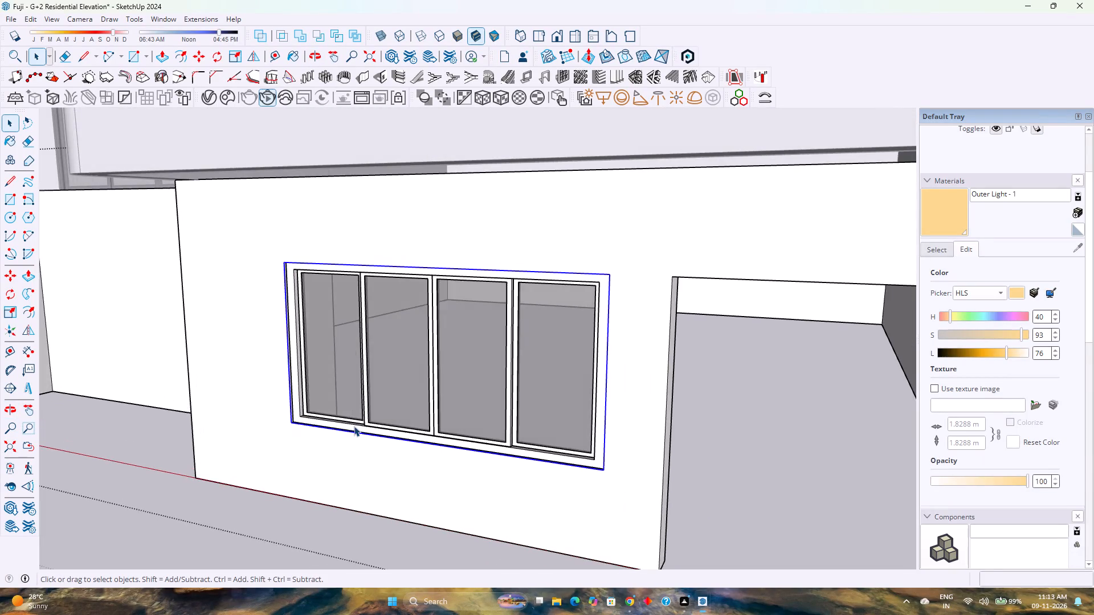
scroll(354, 426, down, 3)
click(184, 60)
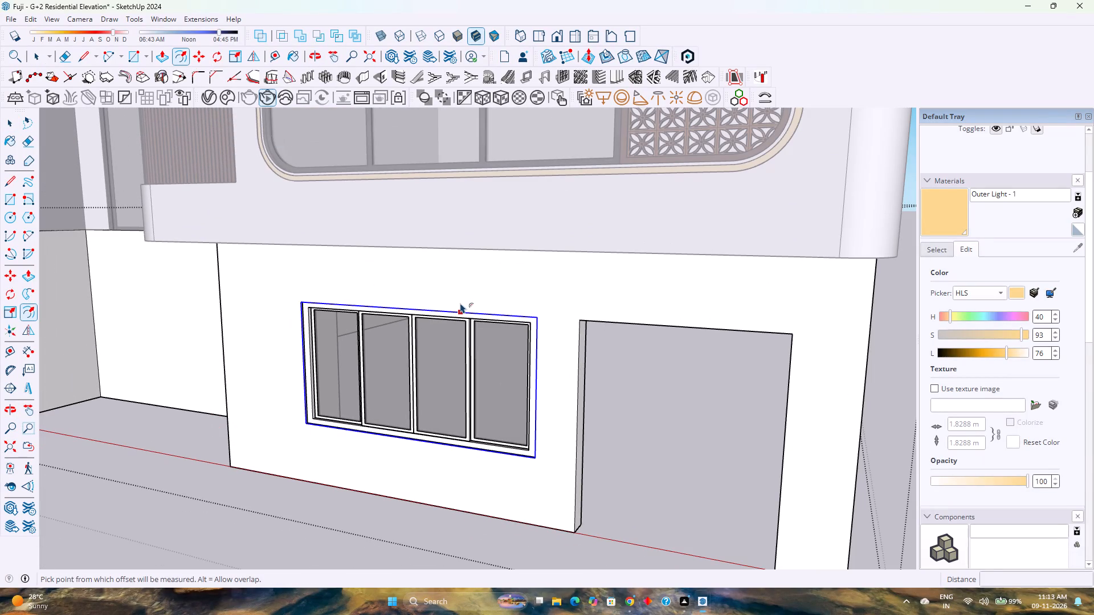
click(461, 303)
key(3)
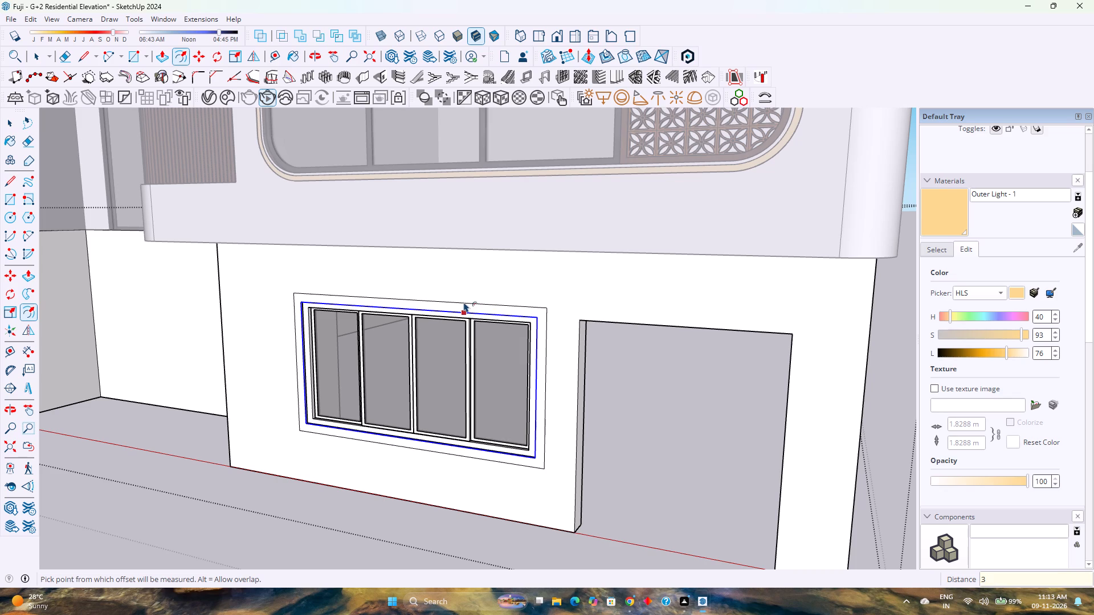
key(Return)
Push/Pull the border strip around the window opening outward from the wall by 3".
key(p)
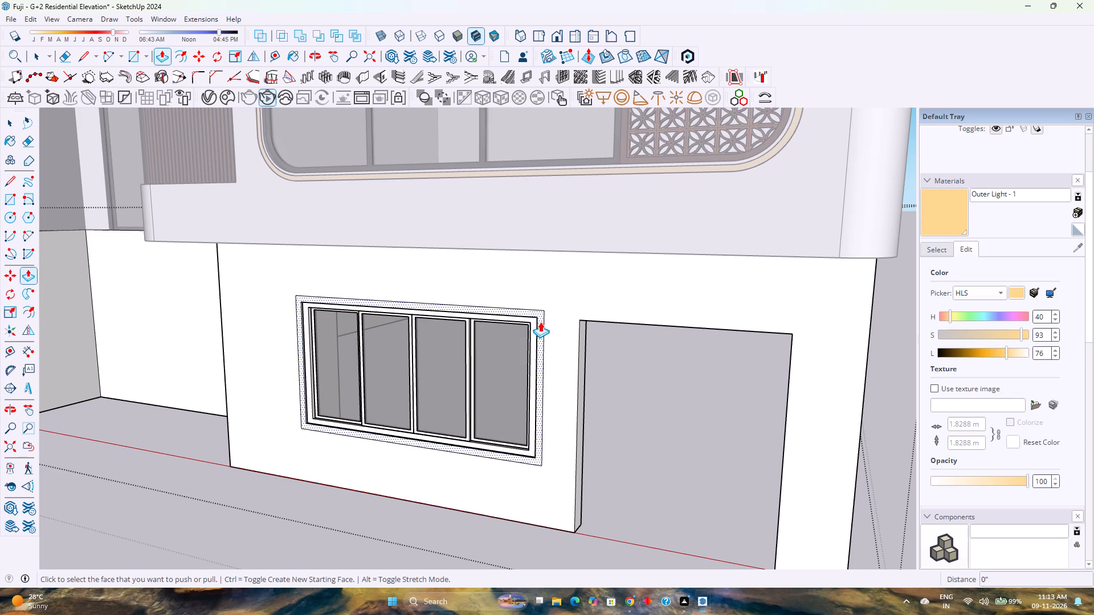
click(541, 319)
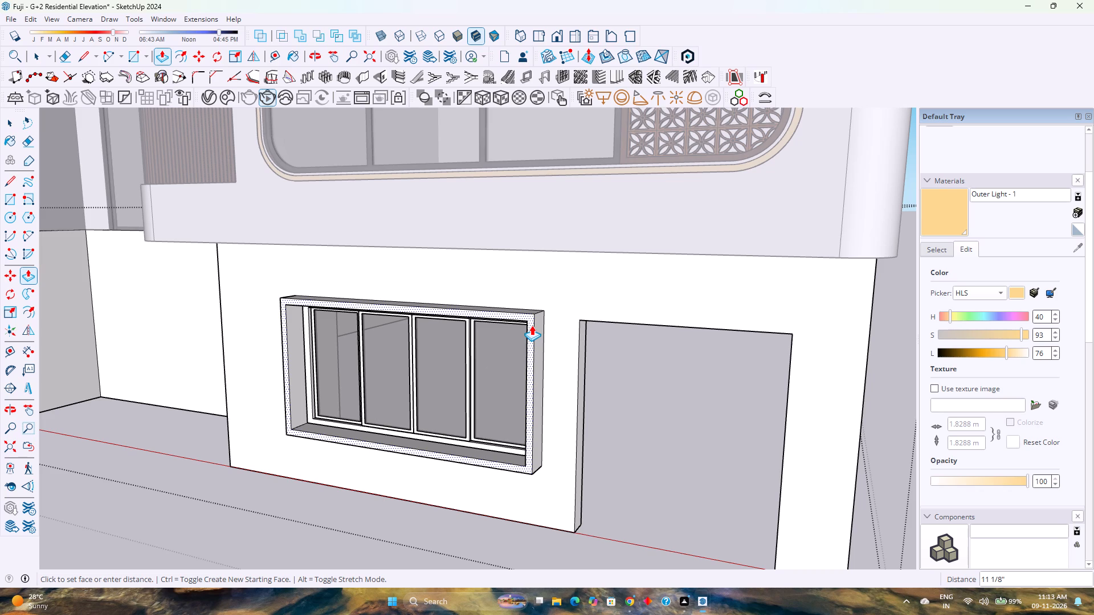
key(2)
key(Return)
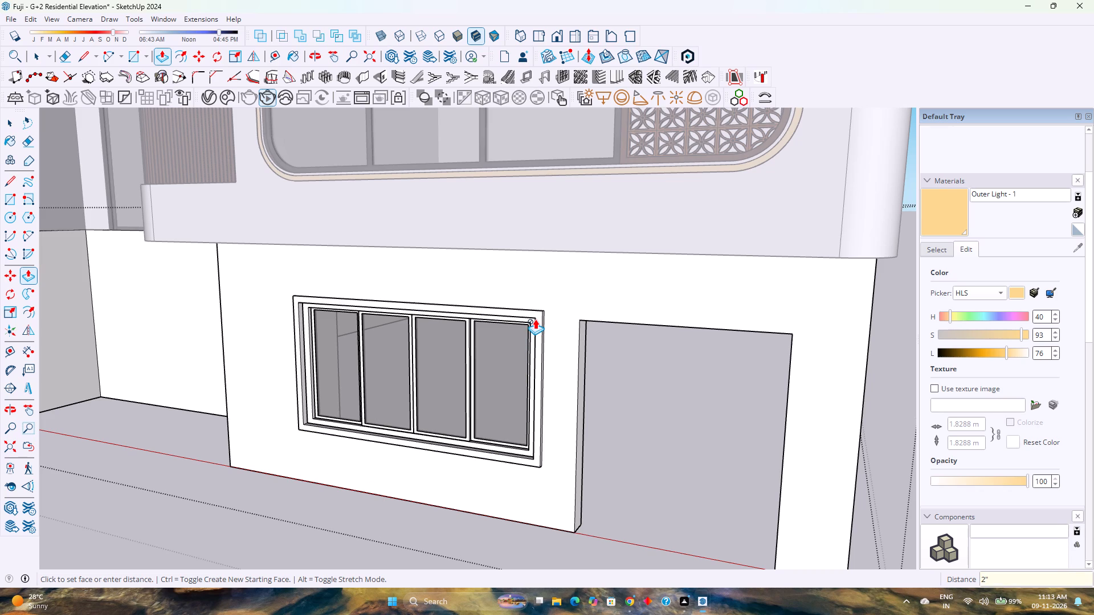
key(3)
key(Return)
Offset the four inner edges of the raised window border outward by 1.5" on its front face.
scroll(520, 413, up, 10)
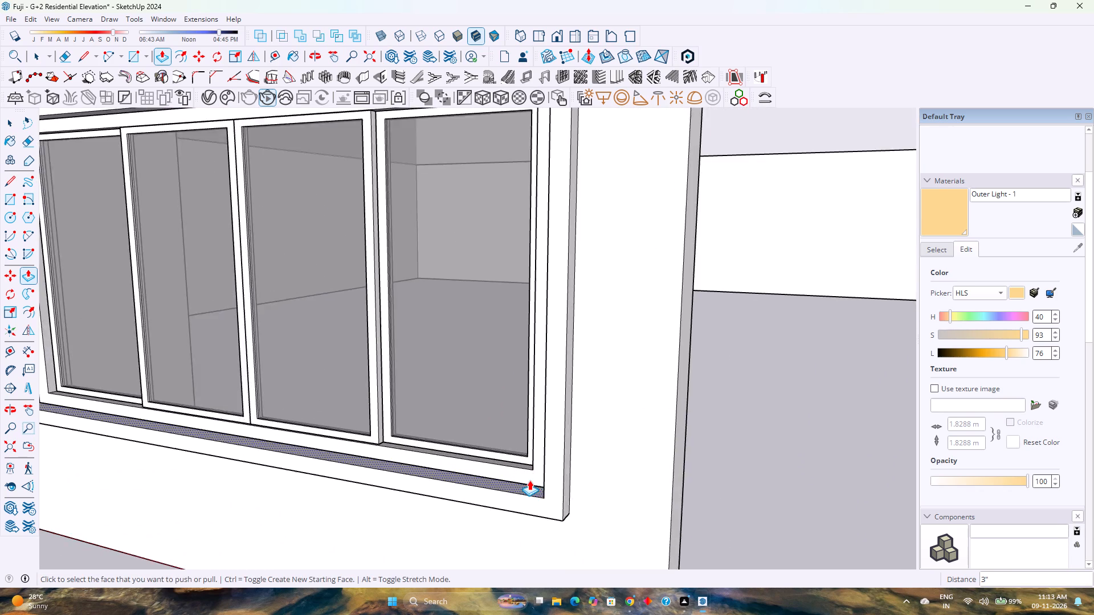
scroll(529, 480, up, 3)
key(space)
click(553, 473)
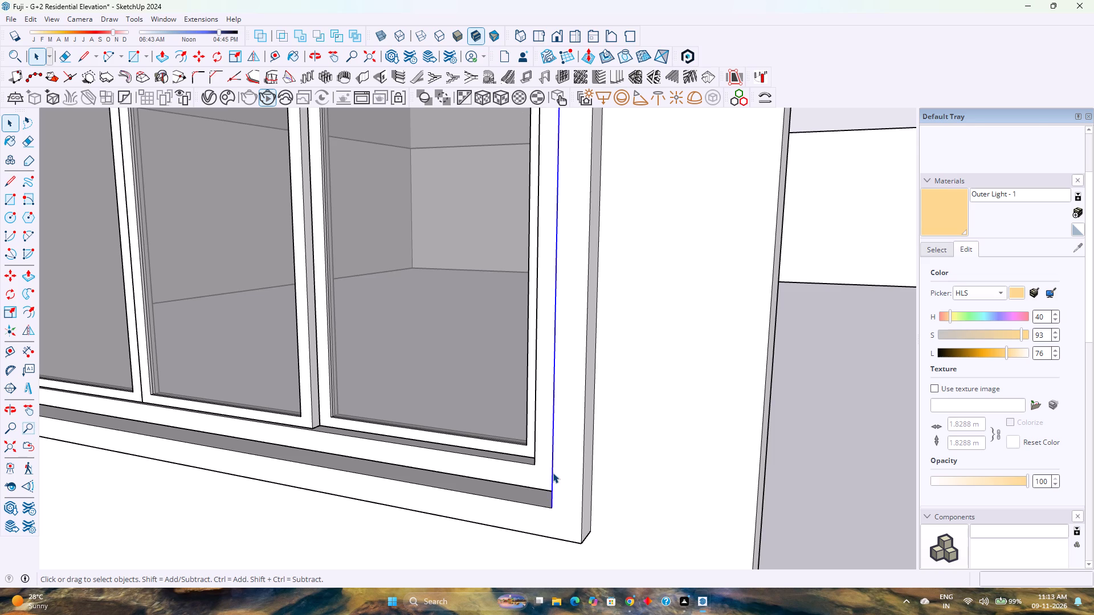
scroll(552, 473, down, 4)
ctrl+click(501, 490)
scroll(501, 489, down, 5)
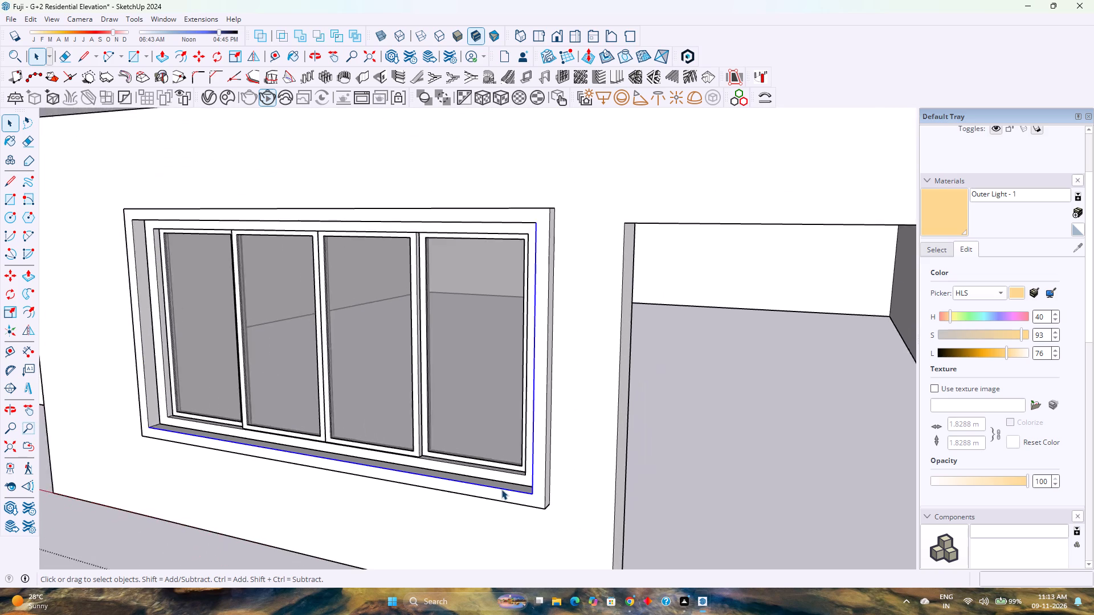
scroll(501, 489, down, 3)
shift+middle_drag(332, 479, 414, 514)
scroll(332, 445, up, 6)
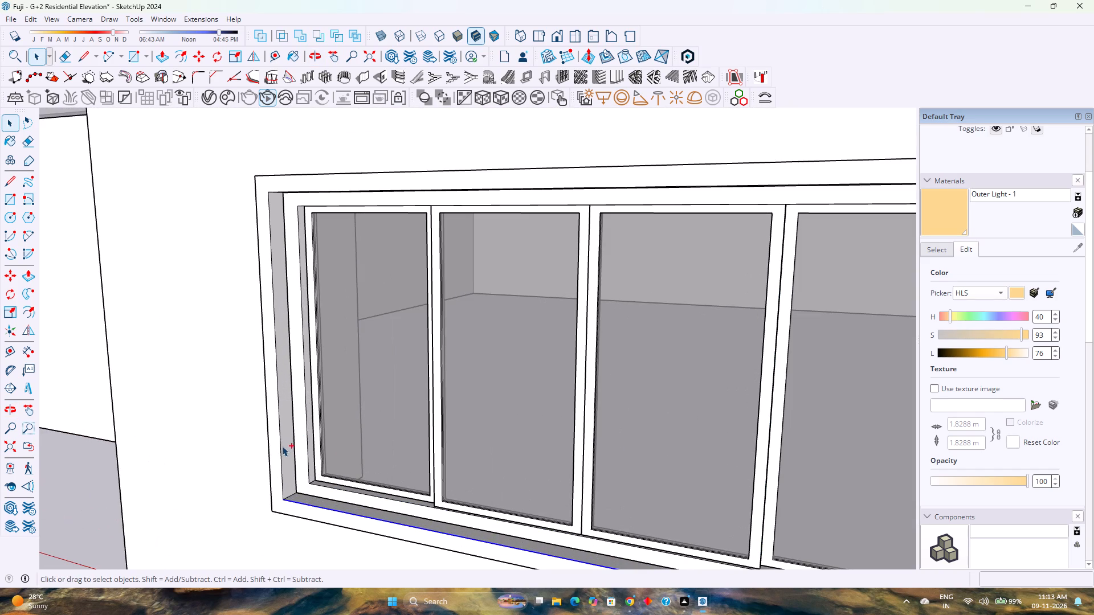
ctrl+click(279, 451)
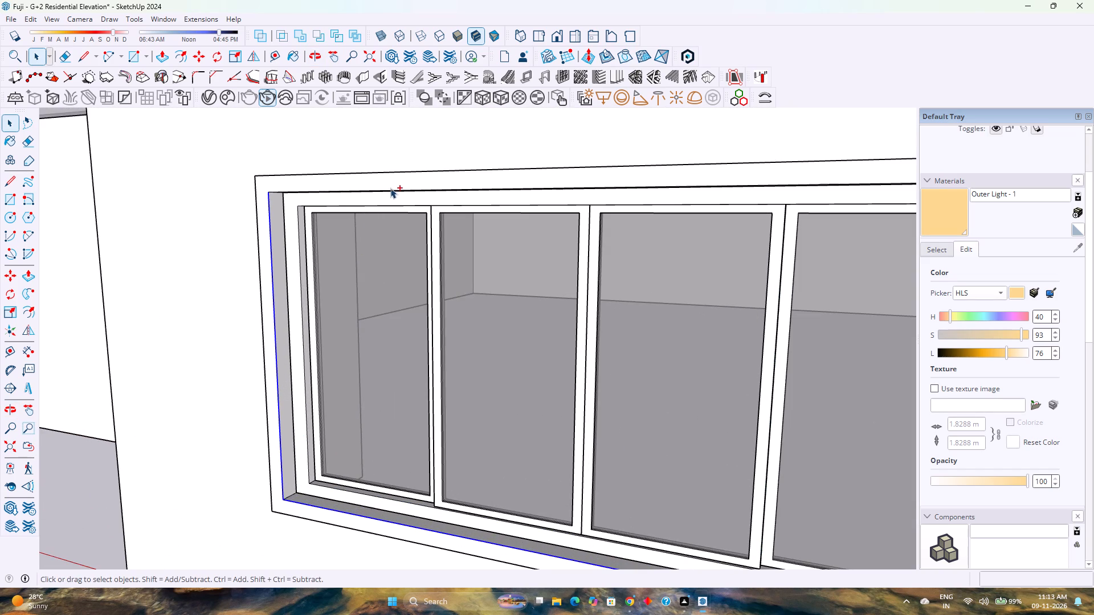
ctrl+click(390, 190)
scroll(333, 244, down, 4)
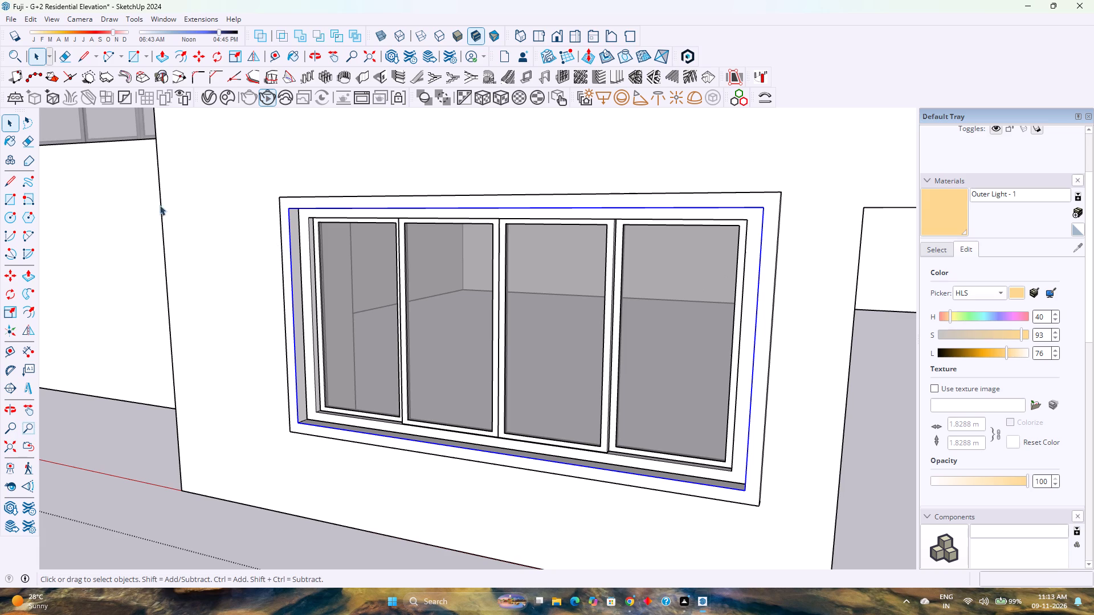
click(184, 59)
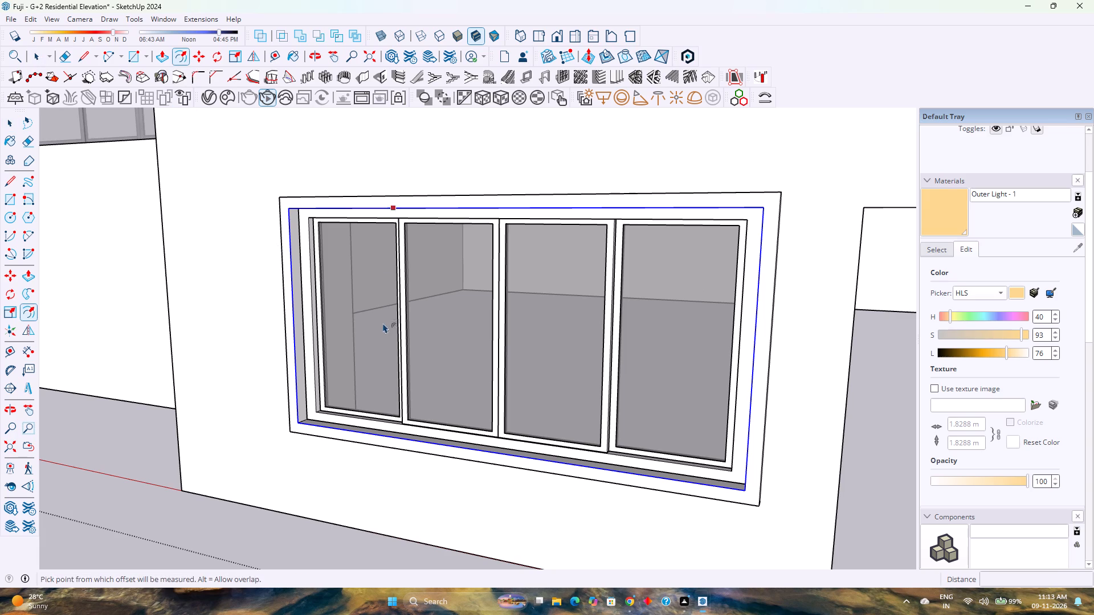
click(293, 371)
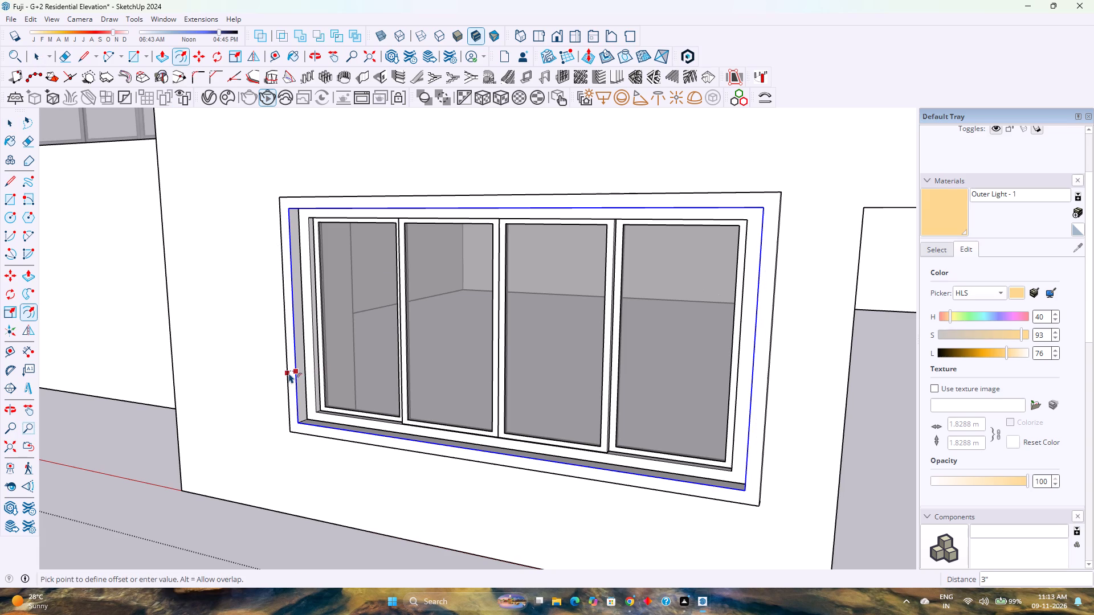
key(1)
key(Return)
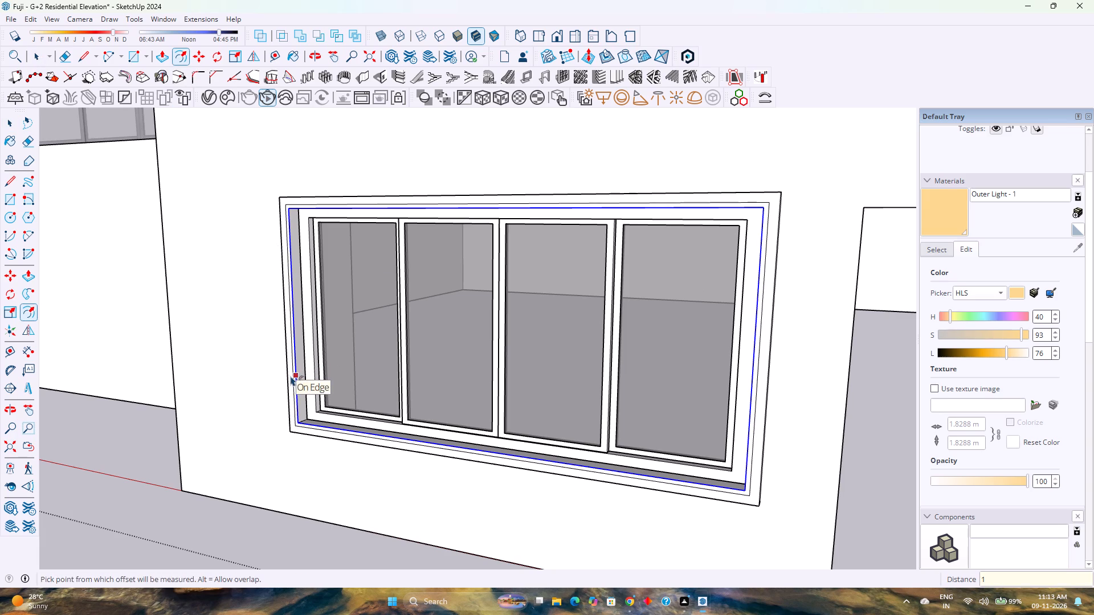
text(1.5)
key(Return)
Push/Pull the inner strip of the window border 2" back toward the window.
scroll(323, 448, up, 7)
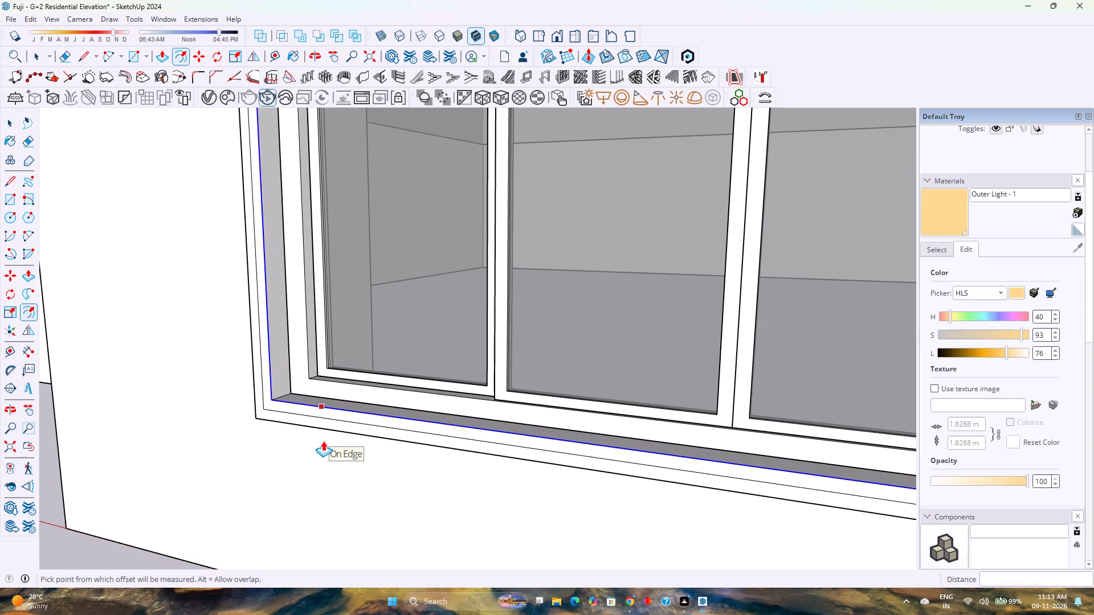
key(p)
click(337, 415)
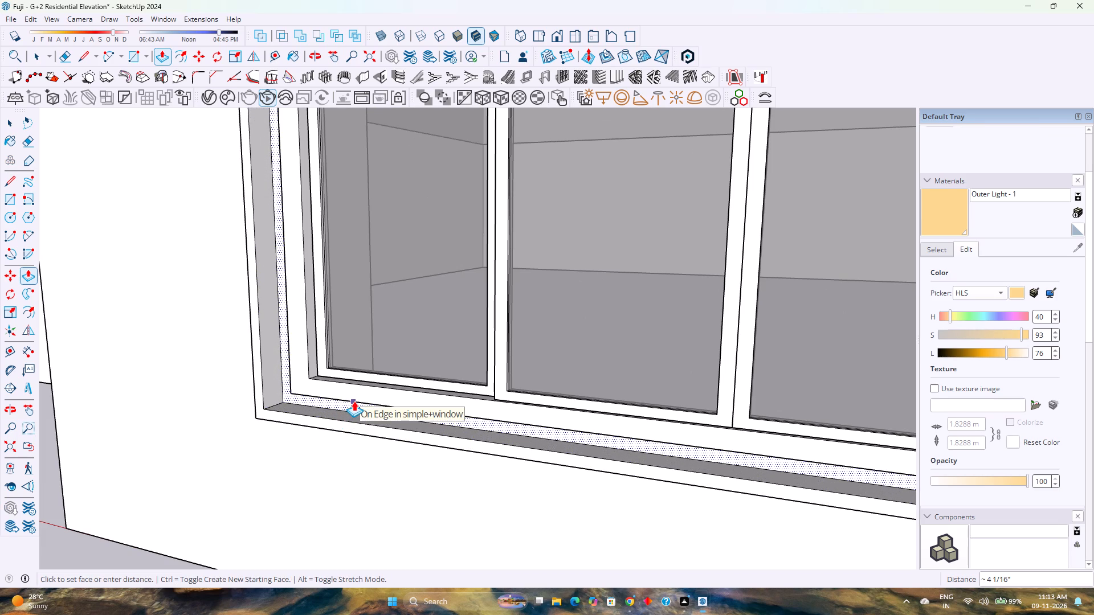
key(2)
key(Return)
Examine the stepped border around the ground-floor window up close, close the wall editing, and review the whole elevation.
scroll(351, 408, up, 2)
middle_drag(351, 408, 267, 437)
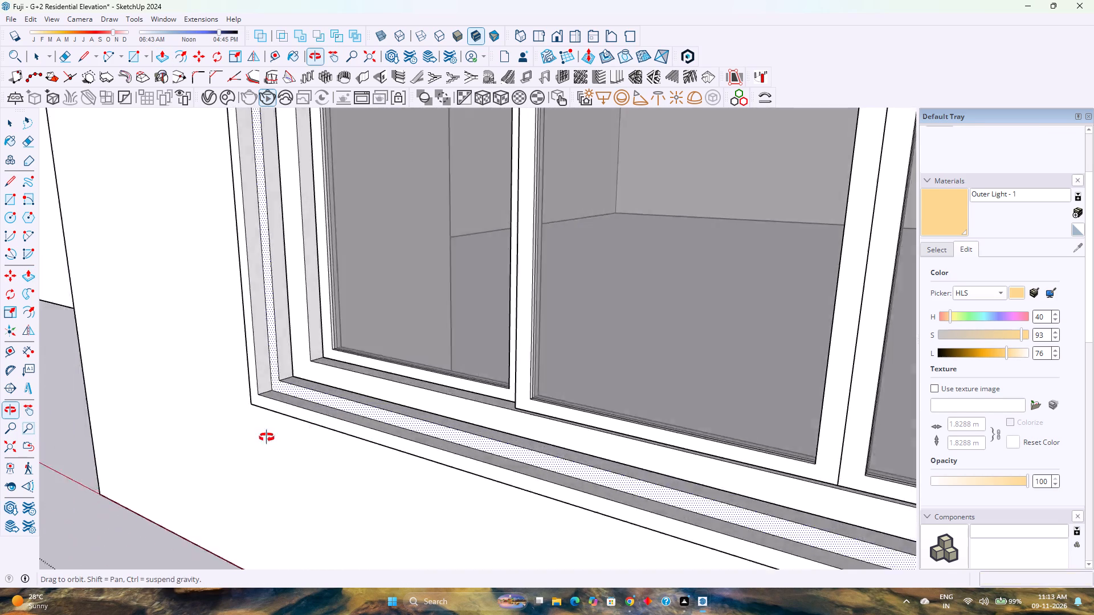
middle_drag(267, 437, 211, 450)
middle_click(211, 450)
scroll(358, 429, up, 6)
middle_drag(321, 421, 431, 437)
scroll(409, 436, down, 8)
scroll(428, 421, up, 3)
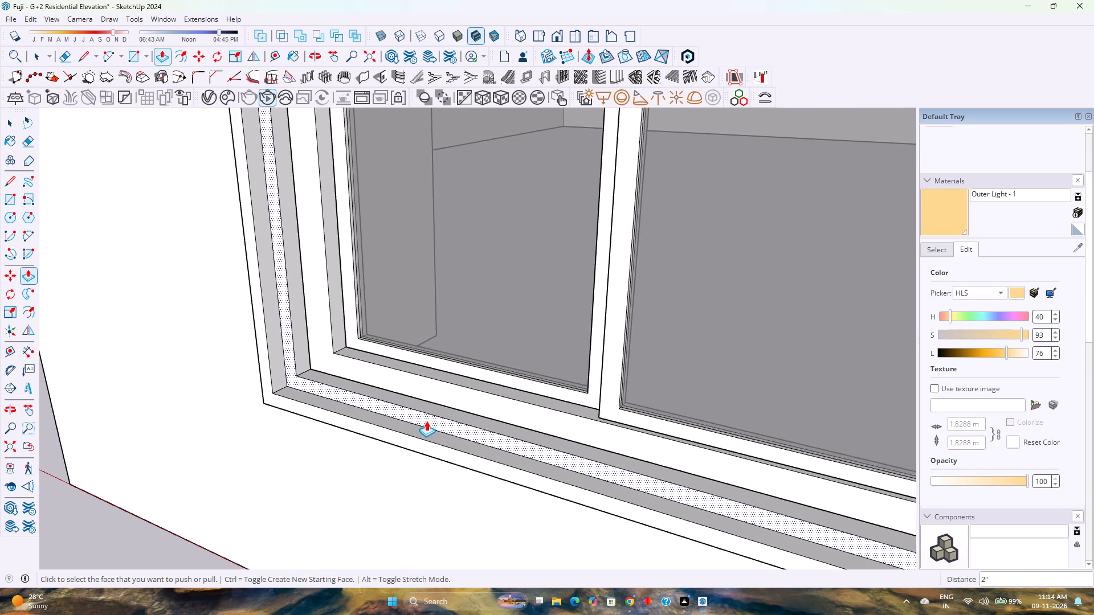
scroll(426, 421, up, 8)
scroll(316, 407, down, 6)
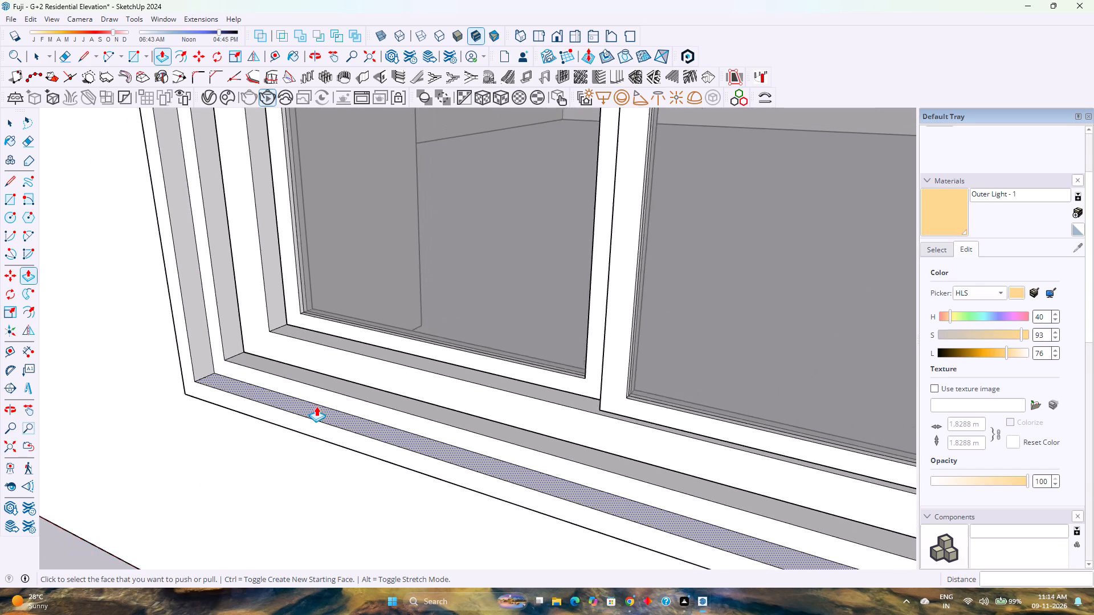
scroll(316, 406, down, 20)
middle_drag(320, 421, 472, 321)
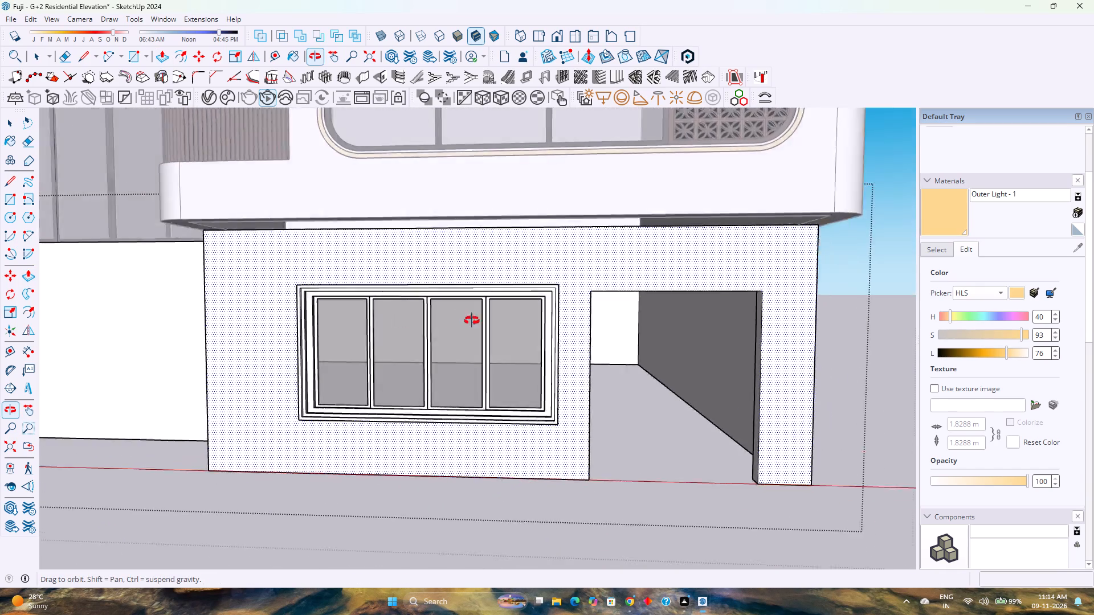
middle_drag(472, 321, 525, 304)
middle_click(525, 304)
scroll(518, 307, up, 4)
key(space)
scroll(483, 326, down, 3)
key(Escape)
scroll(485, 327, down, 2)
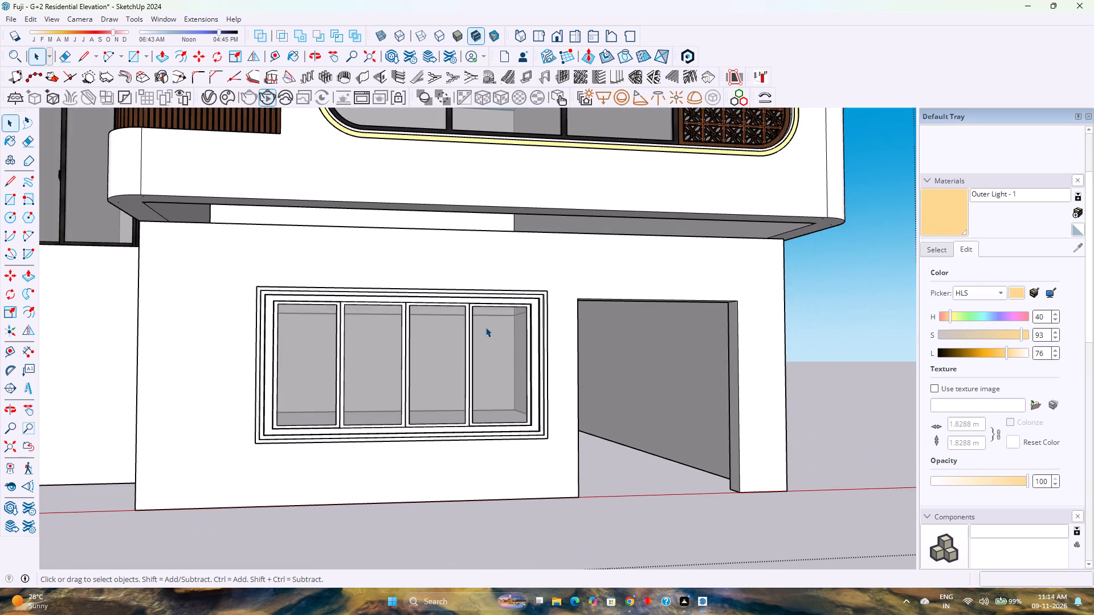
scroll(485, 327, down, 1)
middle_drag(578, 346, 476, 368)
scroll(473, 369, down, 7)
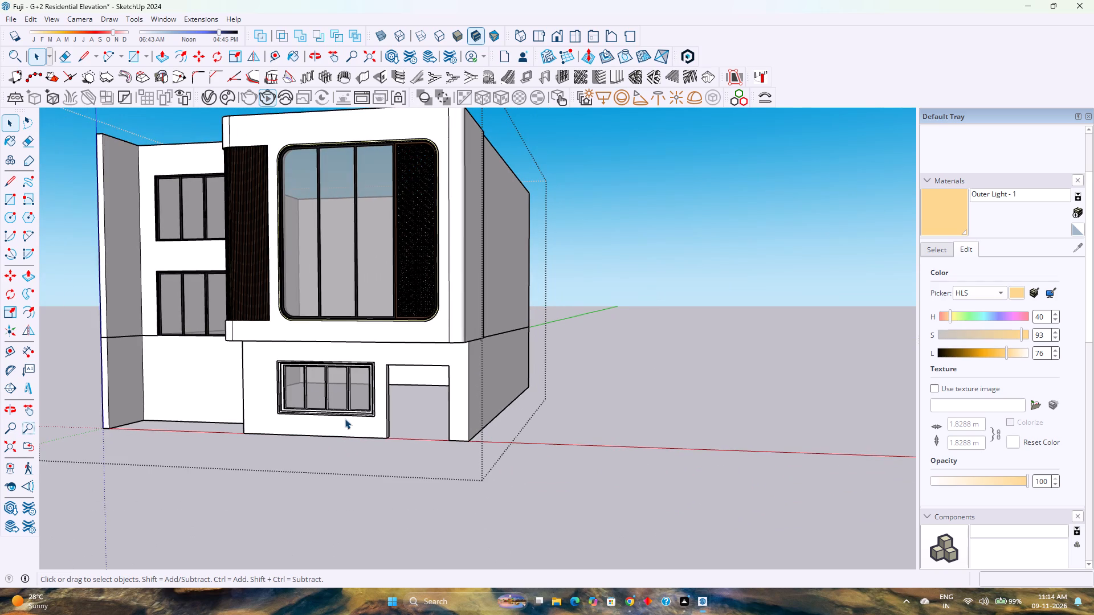
Reopen the ground-floor wall for editing and Push/Pull the recessed border strip 0.5" deeper, twice.
scroll(345, 419, up, 8)
middle_drag(350, 417, 833, 428)
scroll(275, 439, up, 7)
middle_drag(278, 439, 400, 450)
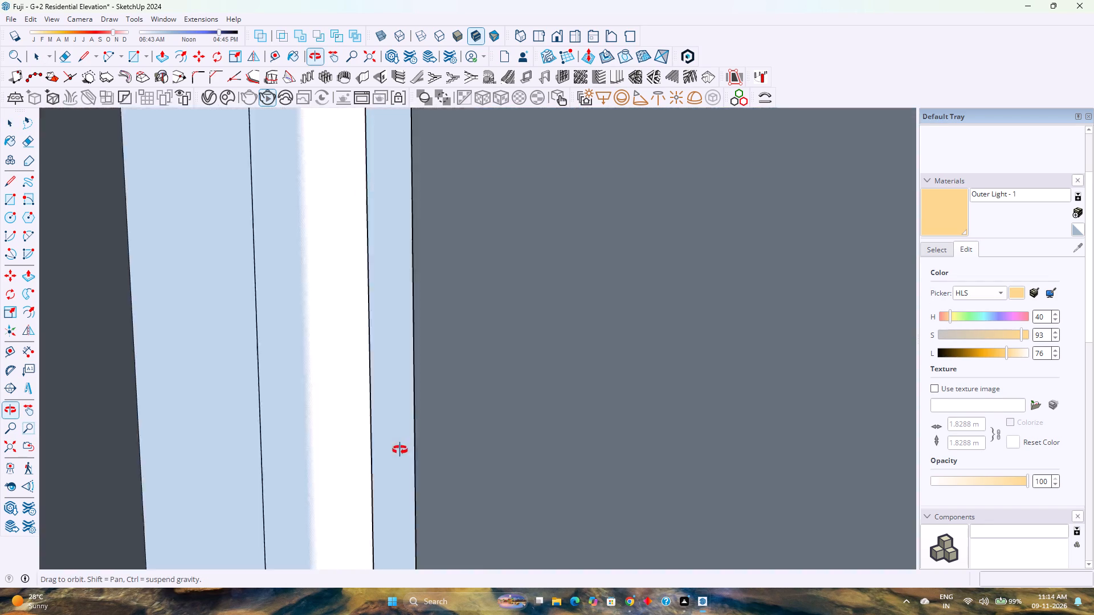
middle_drag(400, 450, 270, 450)
scroll(308, 434, up, 12)
middle_drag(274, 433, 338, 433)
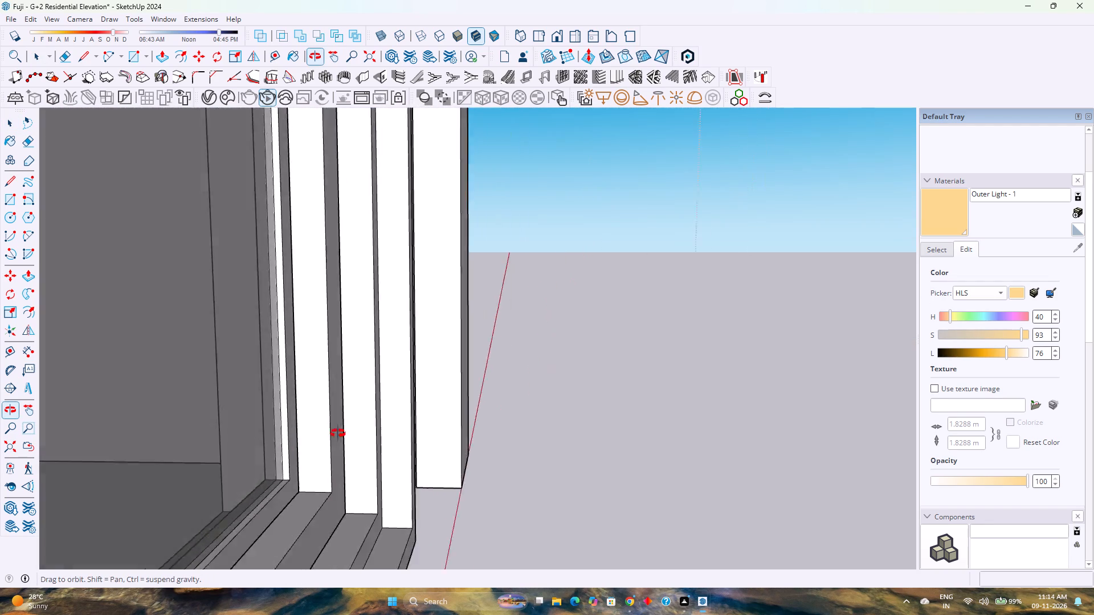
middle_drag(338, 433, 174, 464)
scroll(293, 442, down, 3)
shift+middle_drag(293, 442, 459, 434)
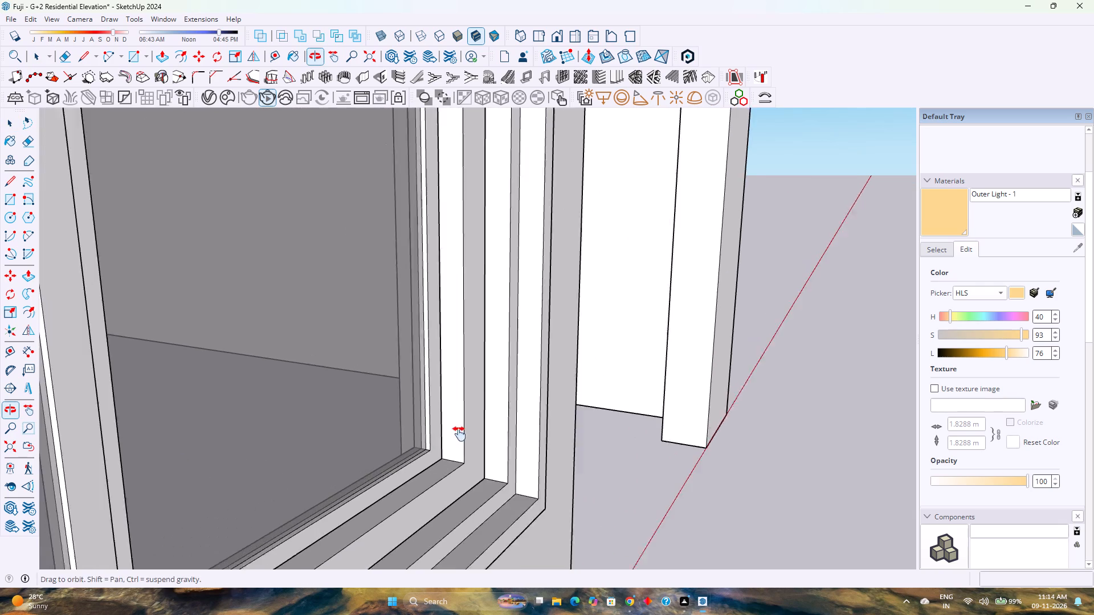
shift+middle_drag(459, 434, 475, 432)
scroll(476, 429, down, 3)
shift+middle_drag(498, 442, 506, 391)
shift+scroll(496, 408, up, 1)
scroll(532, 450, up, 4)
double_click(526, 433)
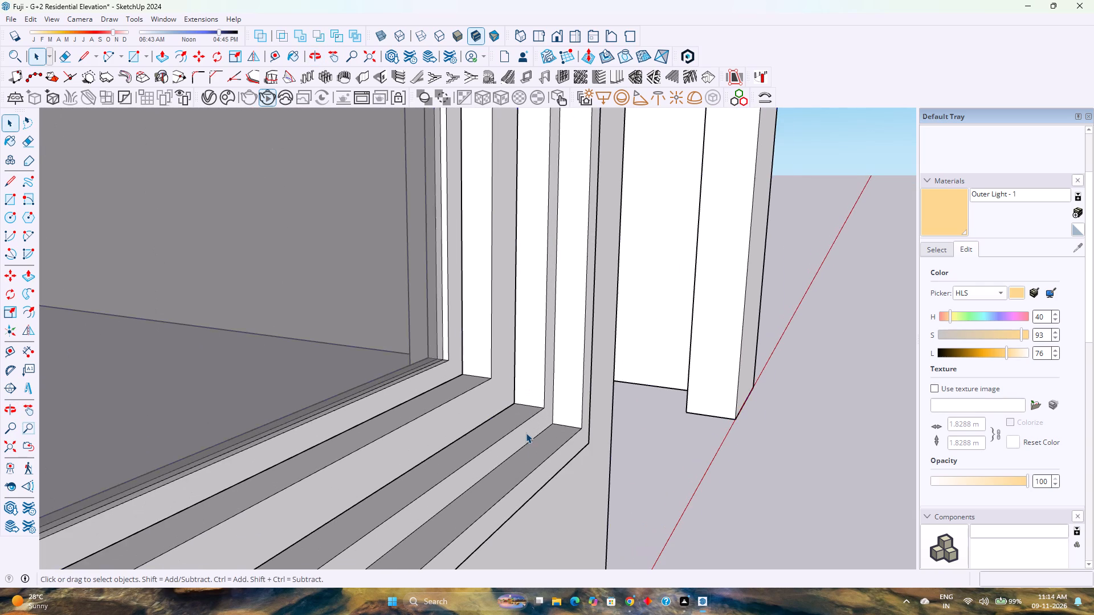
scroll(526, 433, up, 3)
click(526, 432)
key(p)
click(527, 430)
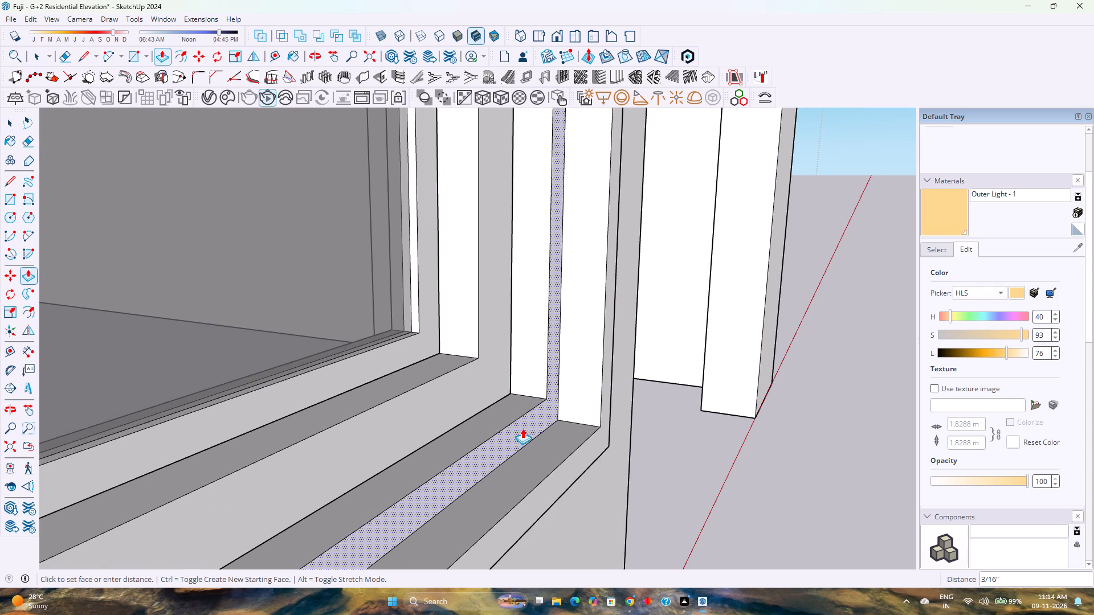
text(0.5)
key(Return)
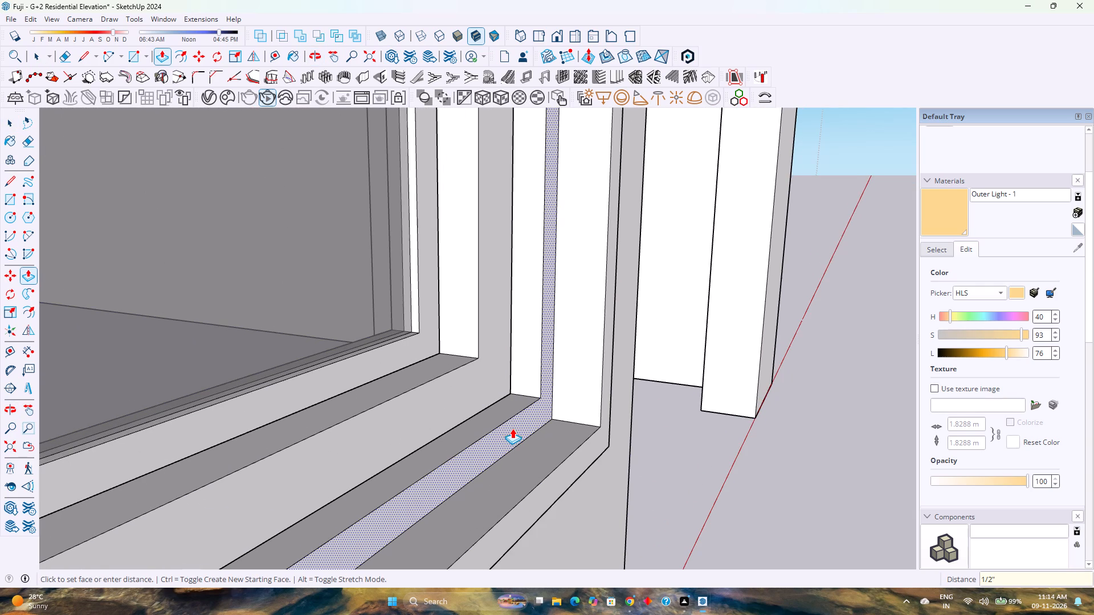
double_click(510, 428)
Push/Pull the lower inner face of the outer border 0.5" up toward the window opening, twice.
scroll(510, 428, down, 2)
middle_drag(510, 428, 440, 428)
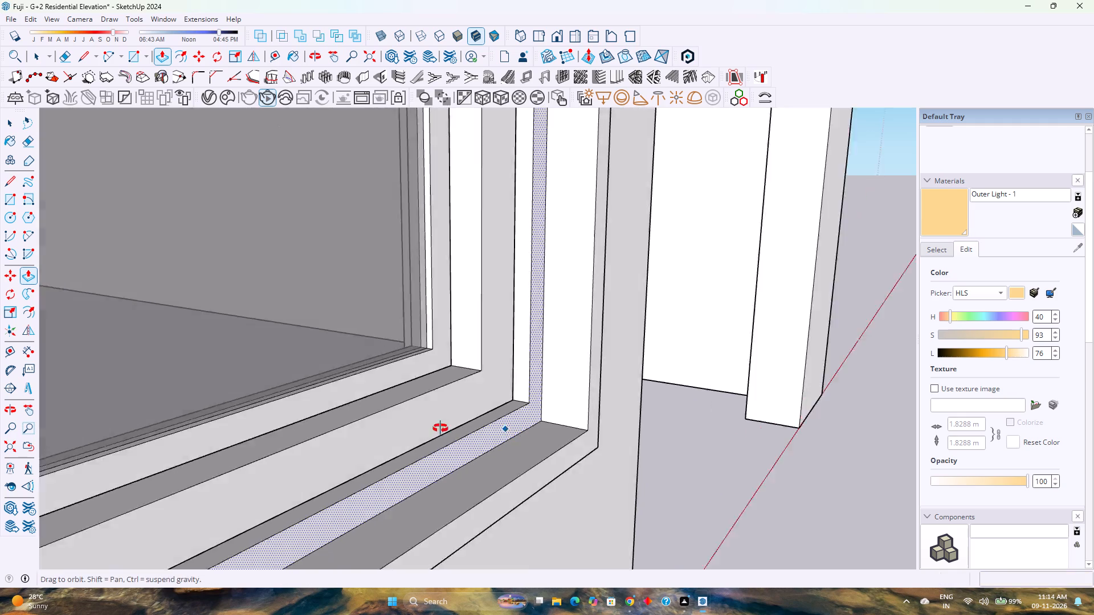
middle_drag(440, 428, 365, 428)
scroll(365, 428, down, 9)
middle_drag(402, 427, 164, 454)
middle_click(164, 454)
scroll(213, 450, down, 3)
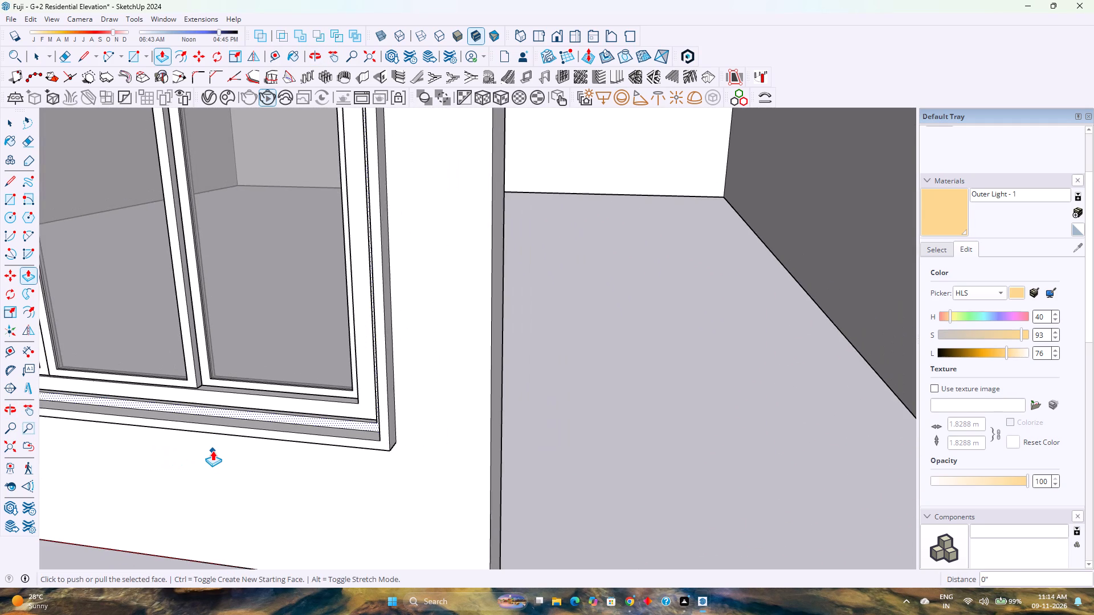
shift+middle_drag(239, 435, 414, 431)
shift+middle_drag(414, 431, 421, 431)
scroll(489, 432, up, 5)
middle_drag(489, 432, 421, 461)
middle_click(421, 461)
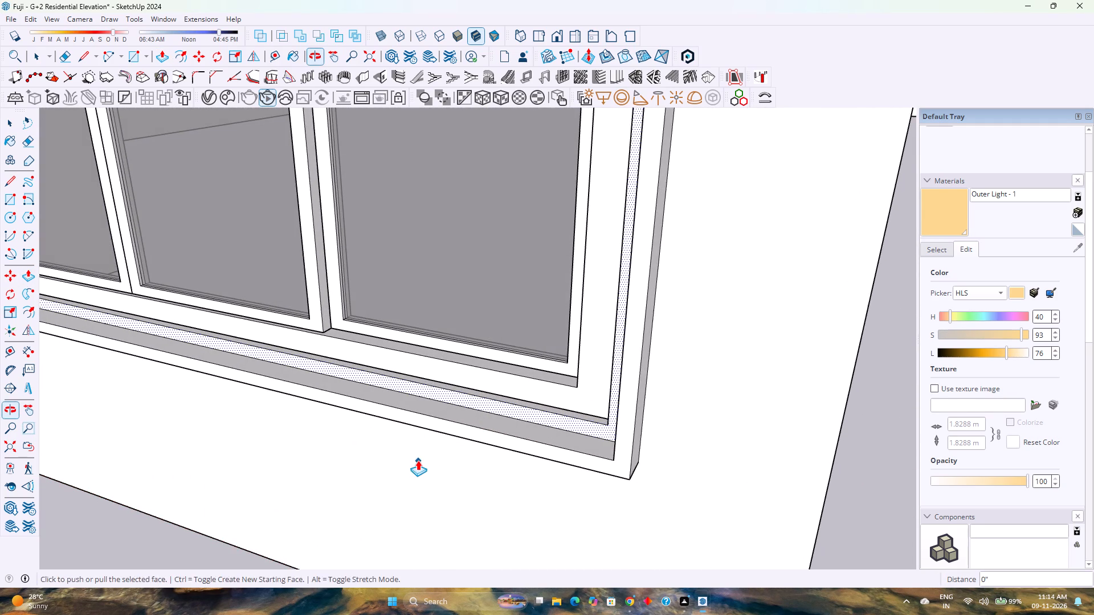
key(Escape)
click(436, 412)
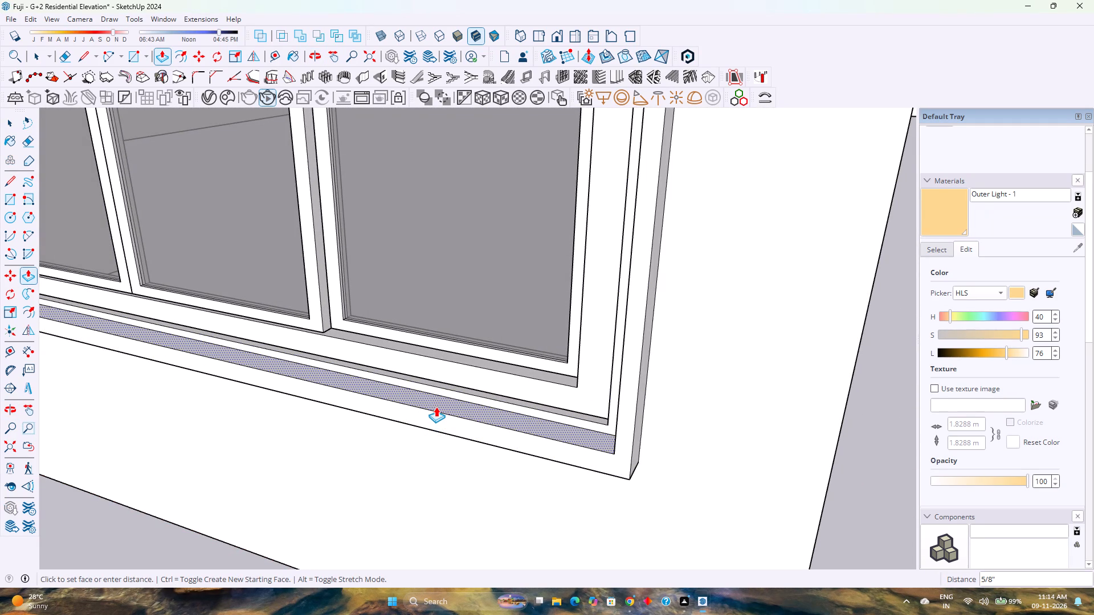
text(0.5)
key(Return)
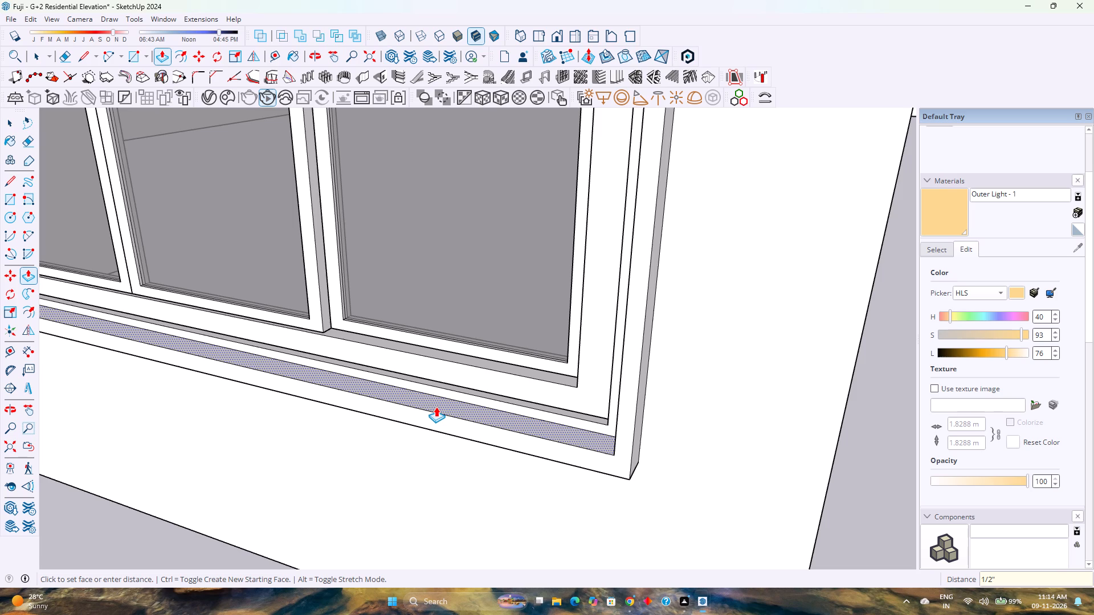
double_click(436, 405)
Push/Pull the outer border's inner side face nearest the doorway 0.5" toward the window opening, twice.
scroll(431, 409, down, 4)
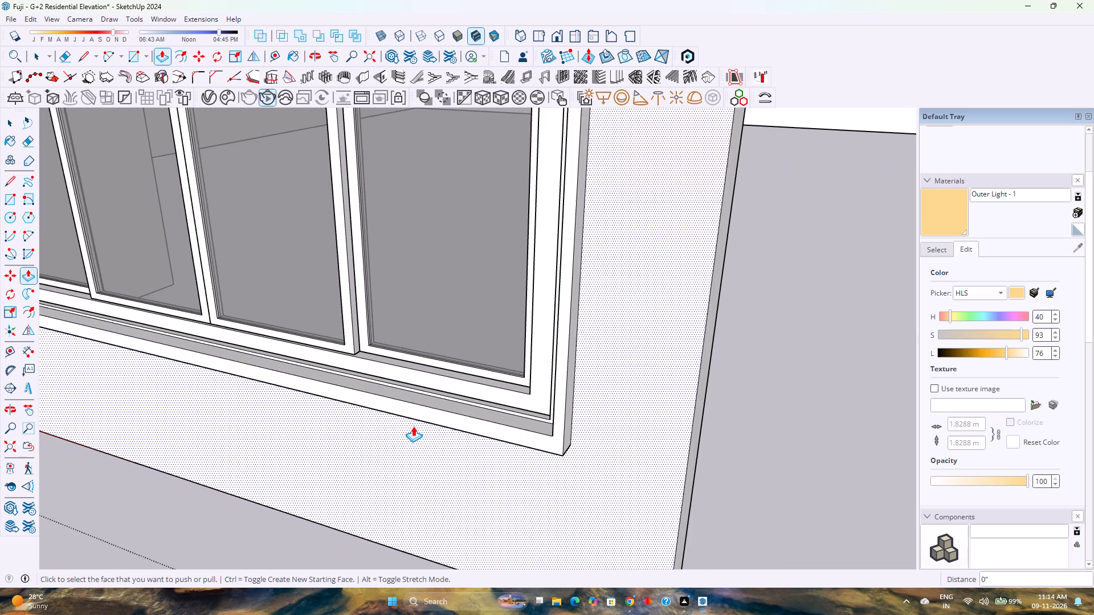
scroll(427, 415, down, 7)
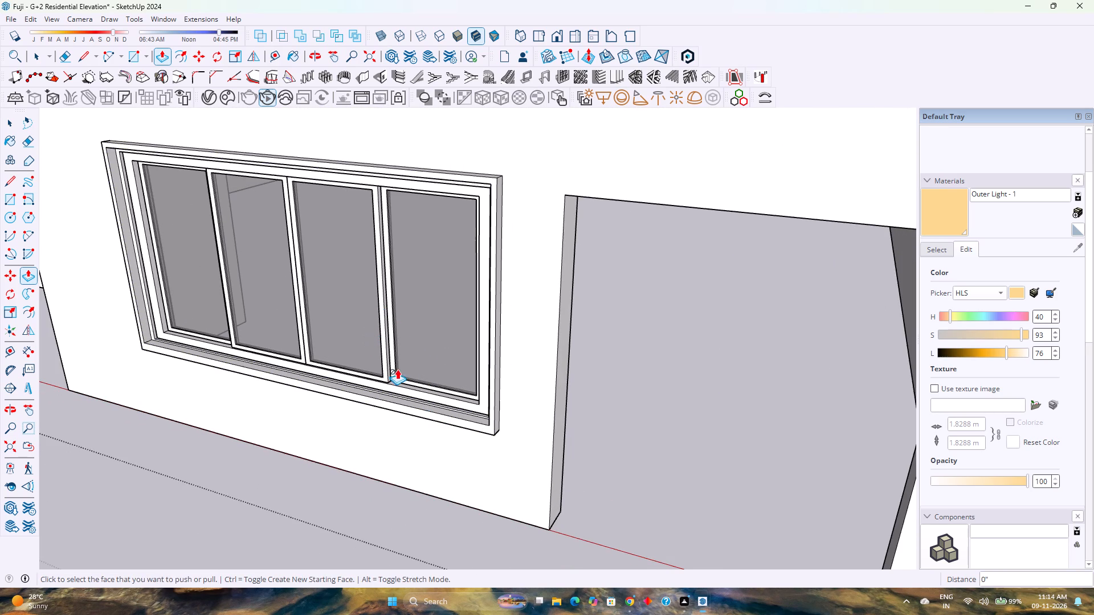
middle_drag(397, 369, 708, 377)
middle_click(708, 377)
scroll(511, 389, up, 8)
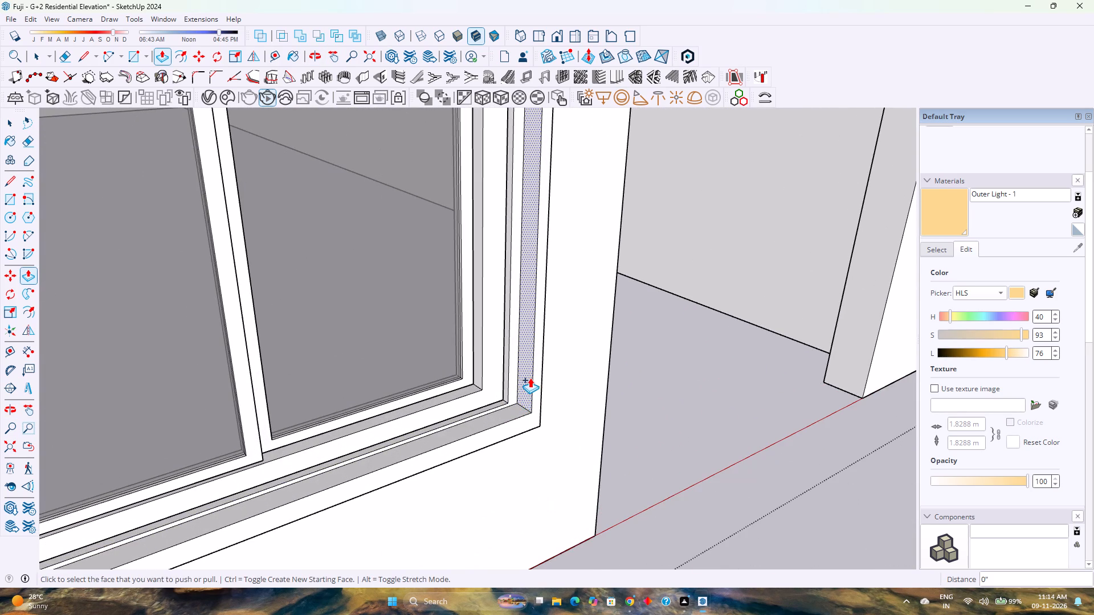
double_click(528, 376)
double_click(522, 378)
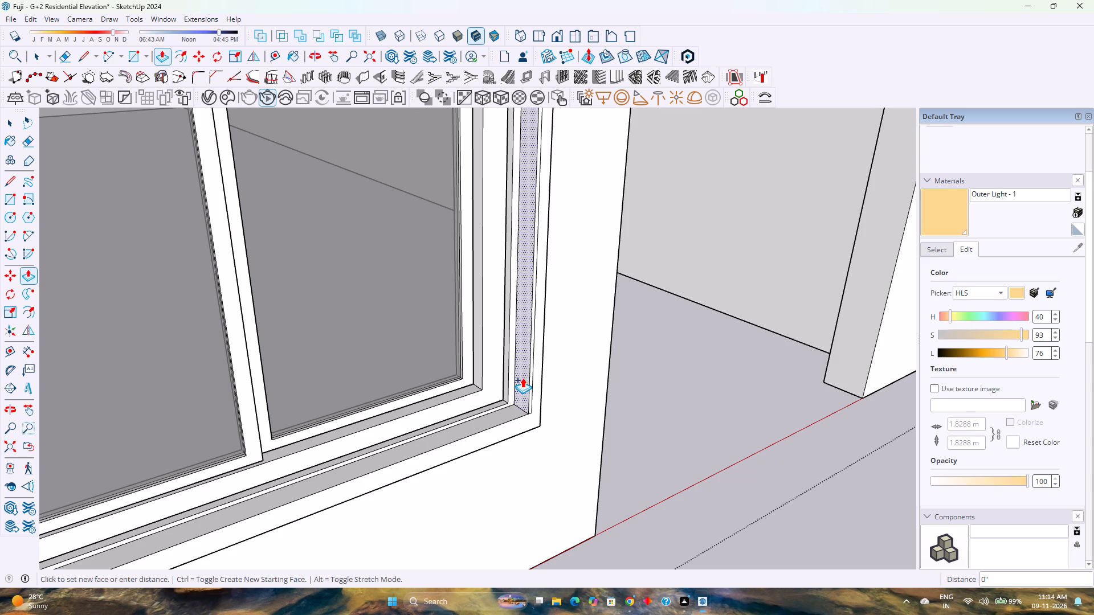
Erase the leftover edges on the outer border's front face at the lower corner nearest the doorway.
scroll(513, 404, up, 12)
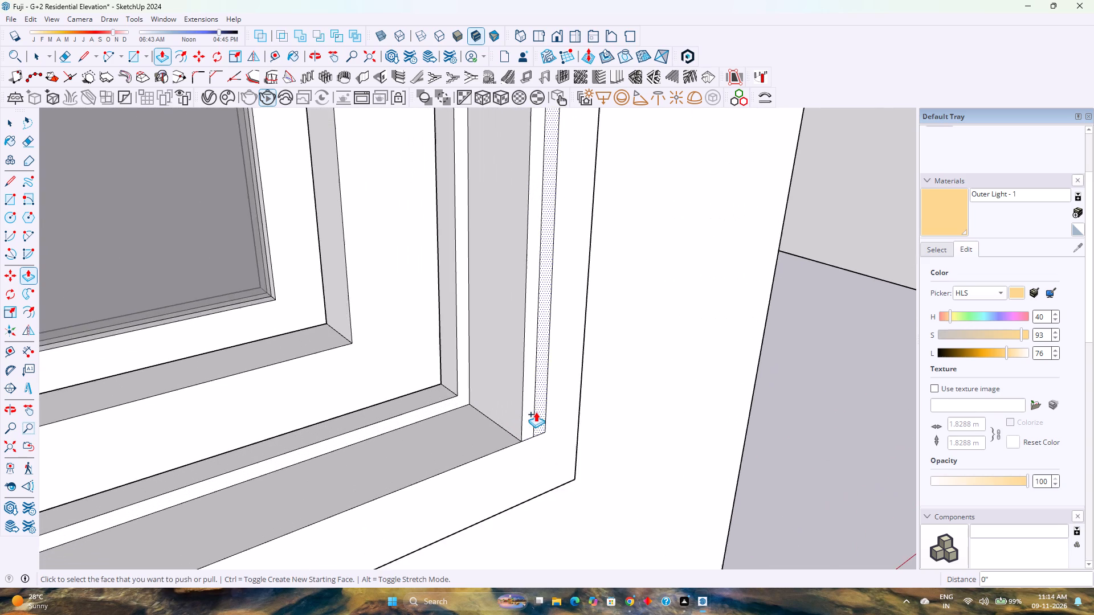
scroll(536, 412, up, 4)
key(w)
key(e)
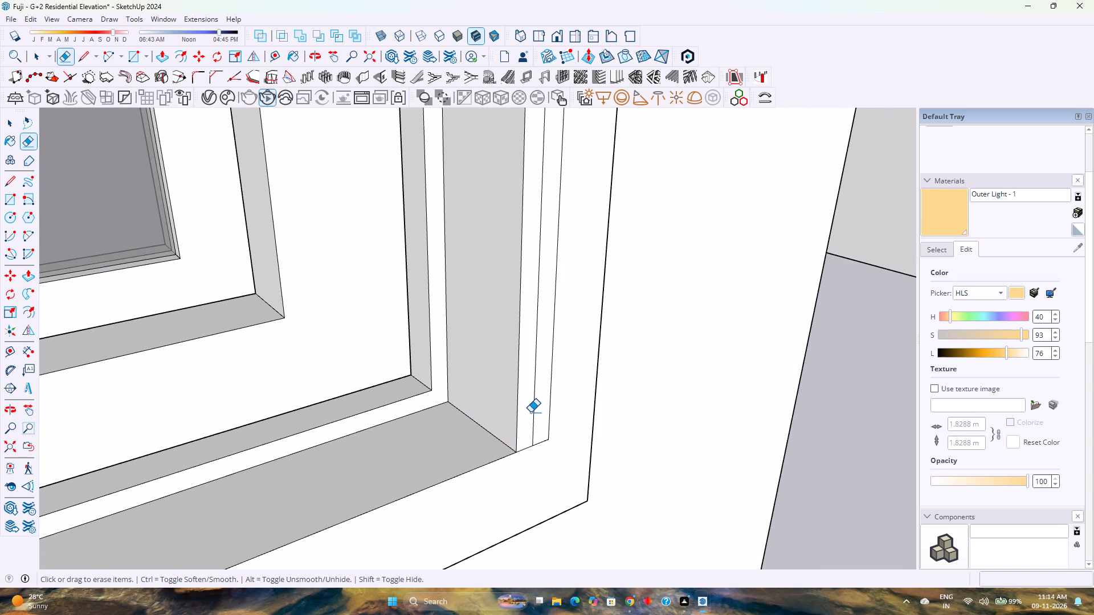
click(530, 412)
click(531, 412)
click(534, 411)
drag(540, 427, 540, 444)
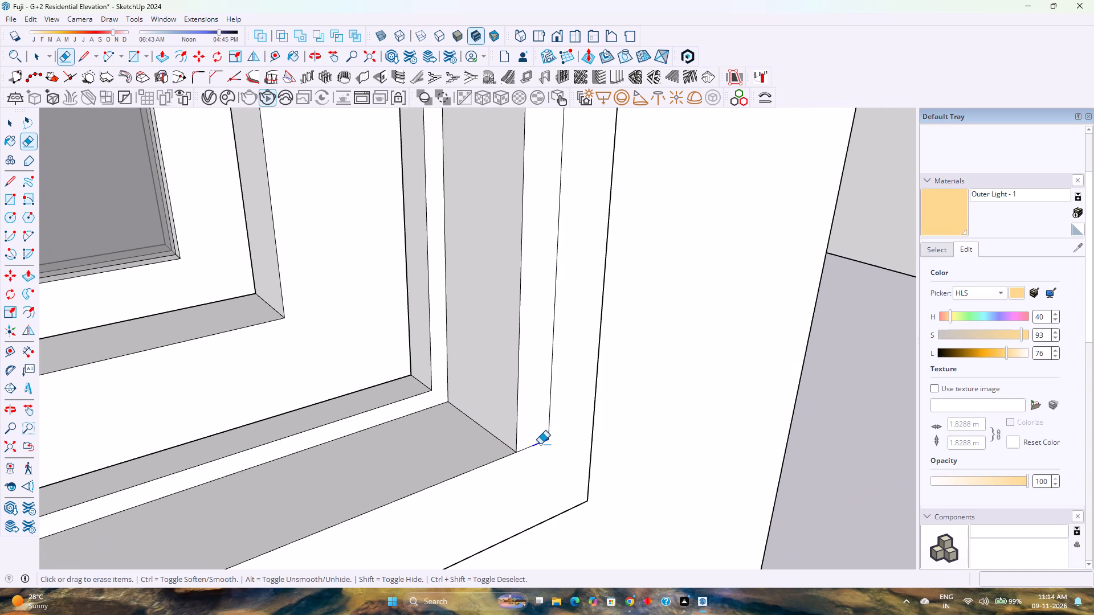
drag(540, 444, 541, 448)
drag(552, 427, 546, 423)
click(534, 448)
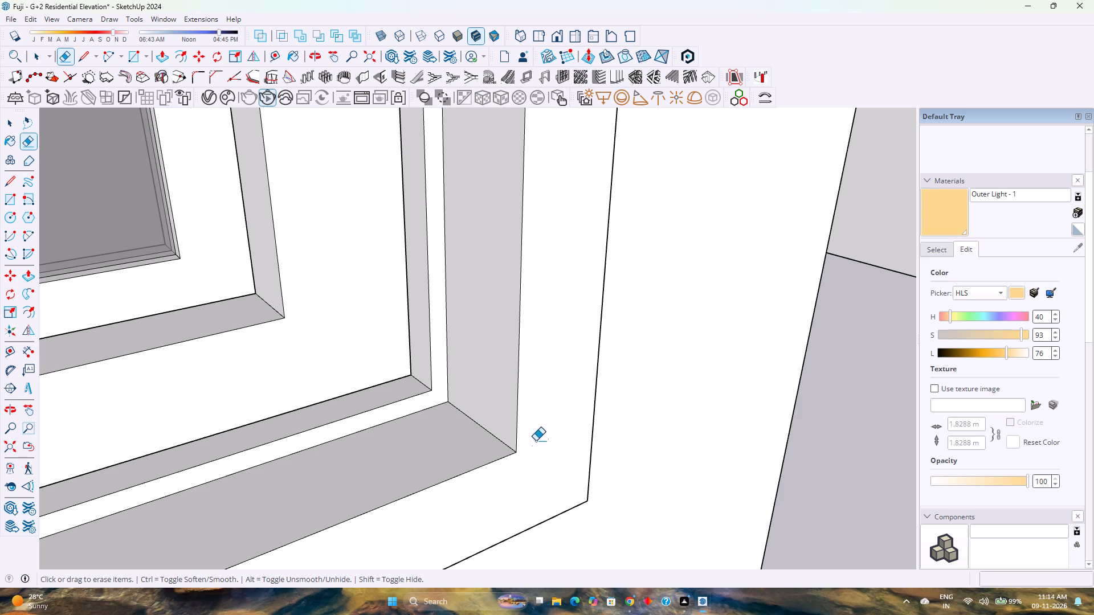
Hide the outer border's front face, delete the two stray edges behind its lower corner, and unhide all.
scroll(539, 429, down, 9)
key(space)
click(538, 423)
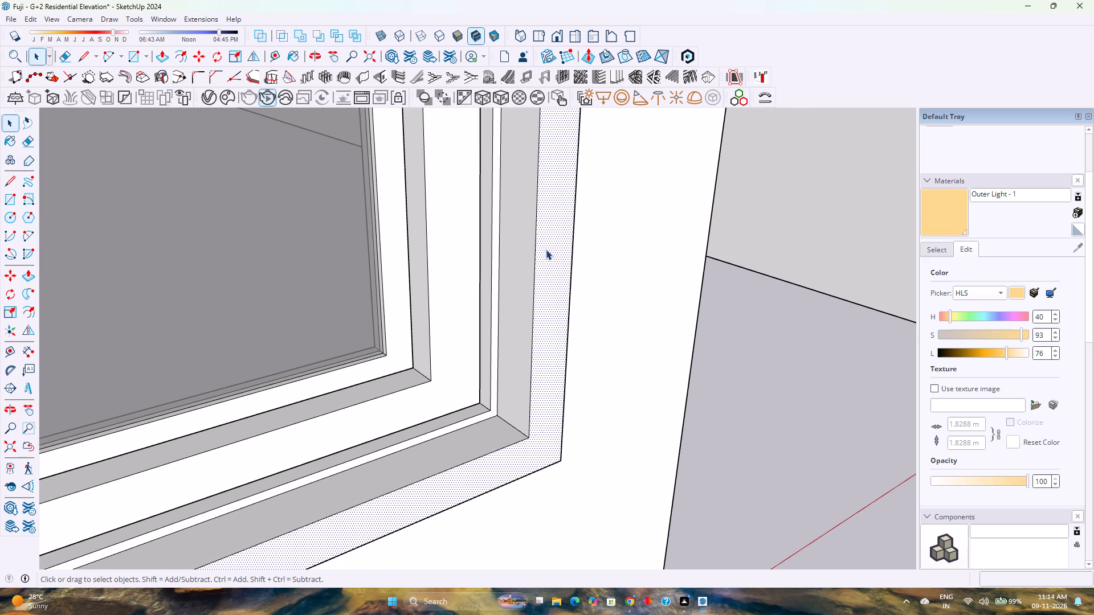
right_click(546, 249)
click(577, 293)
click(574, 287)
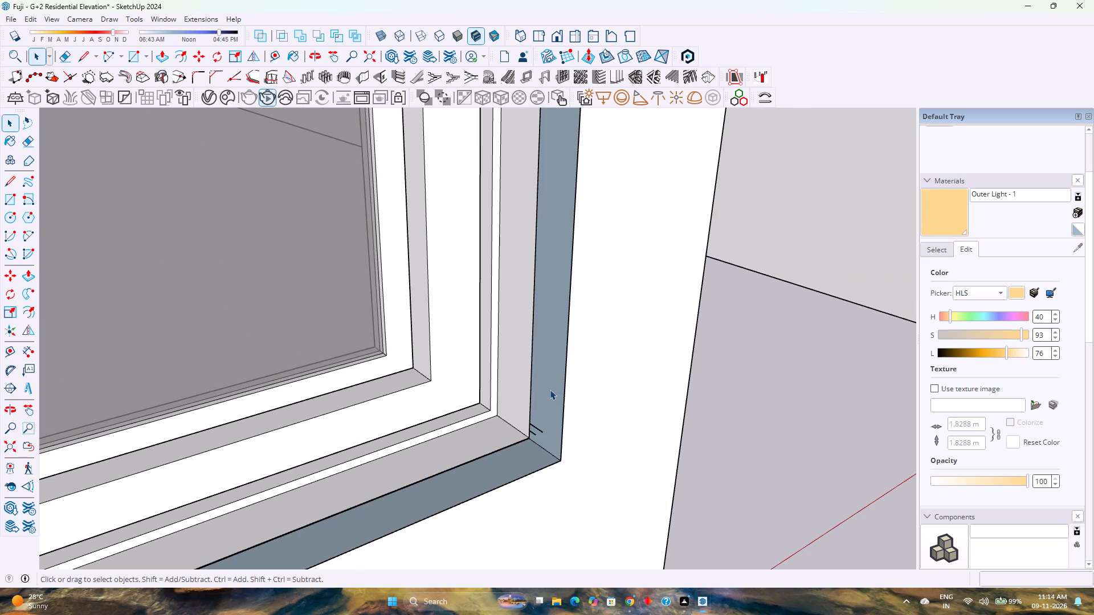
click(541, 429)
key(Delete)
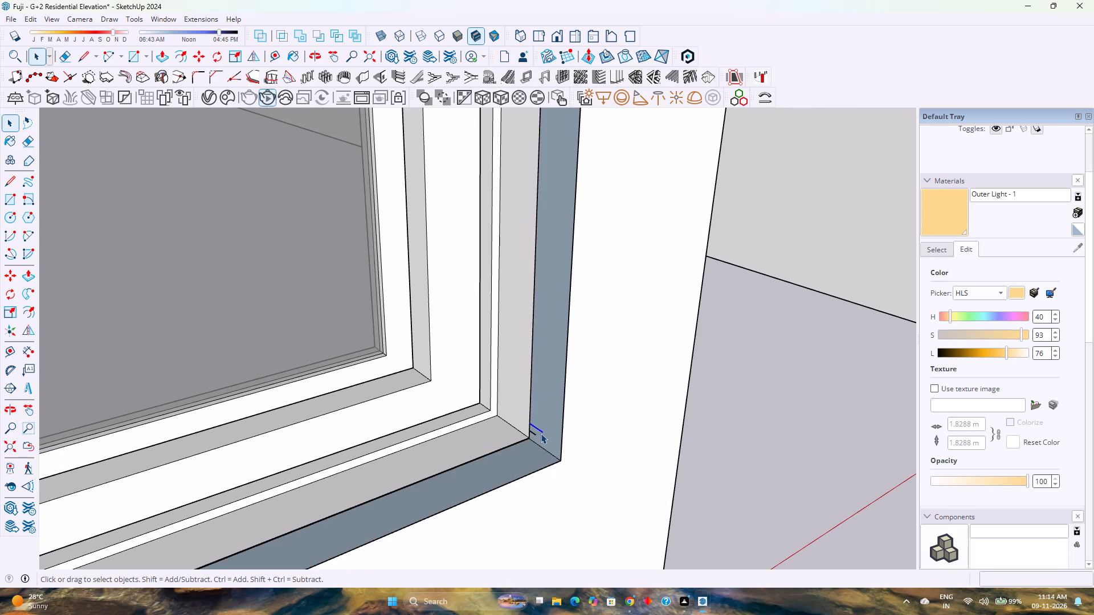
click(536, 435)
key(Delete)
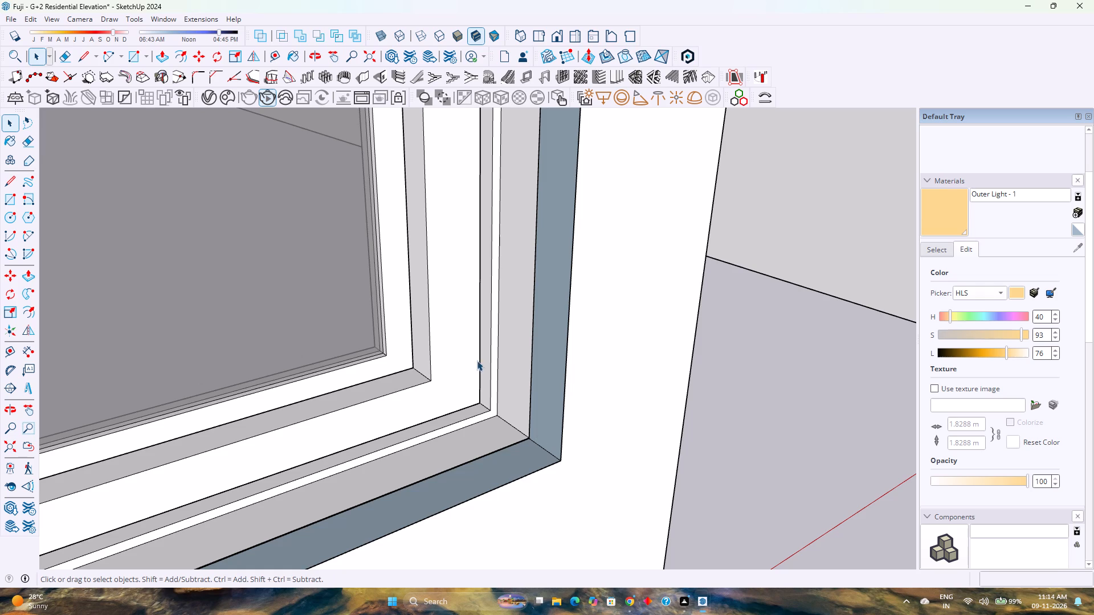
click(30, 22)
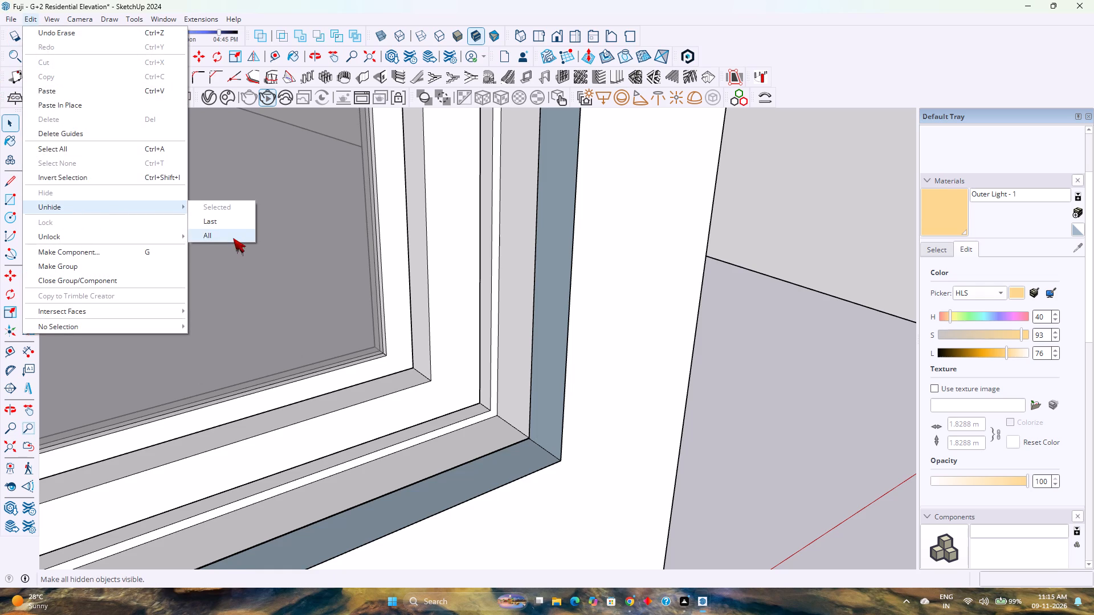
click(233, 238)
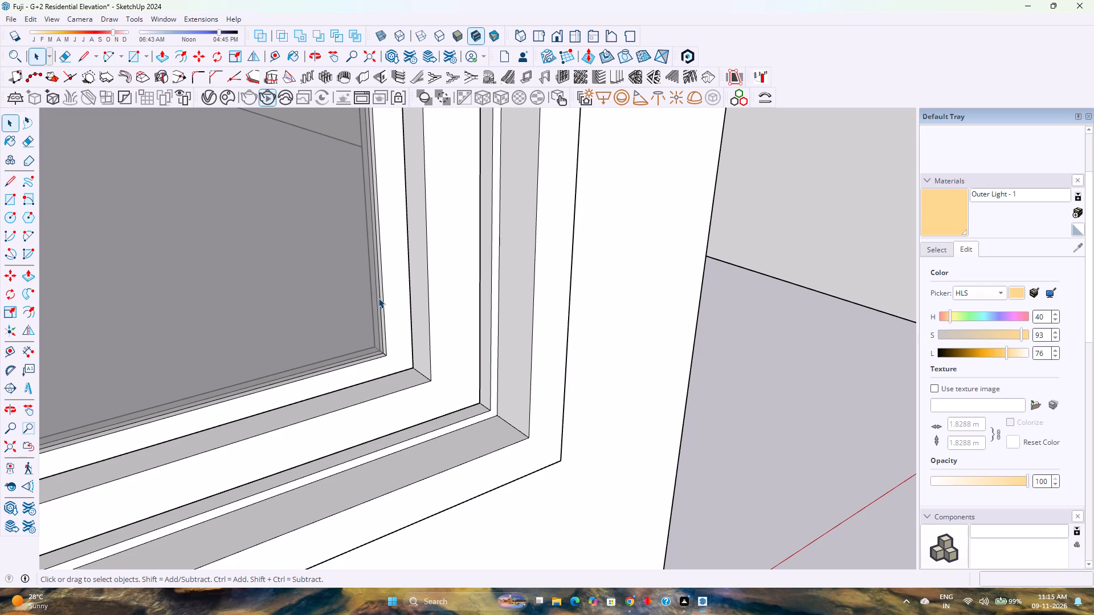
Push/Pull the outer border's inner side face farthest from the doorway 0.5" toward the window opening, twice.
scroll(378, 298, down, 8)
shift+middle_drag(283, 317, 569, 293)
scroll(572, 293, down, 3)
middle_drag(572, 293, 316, 336)
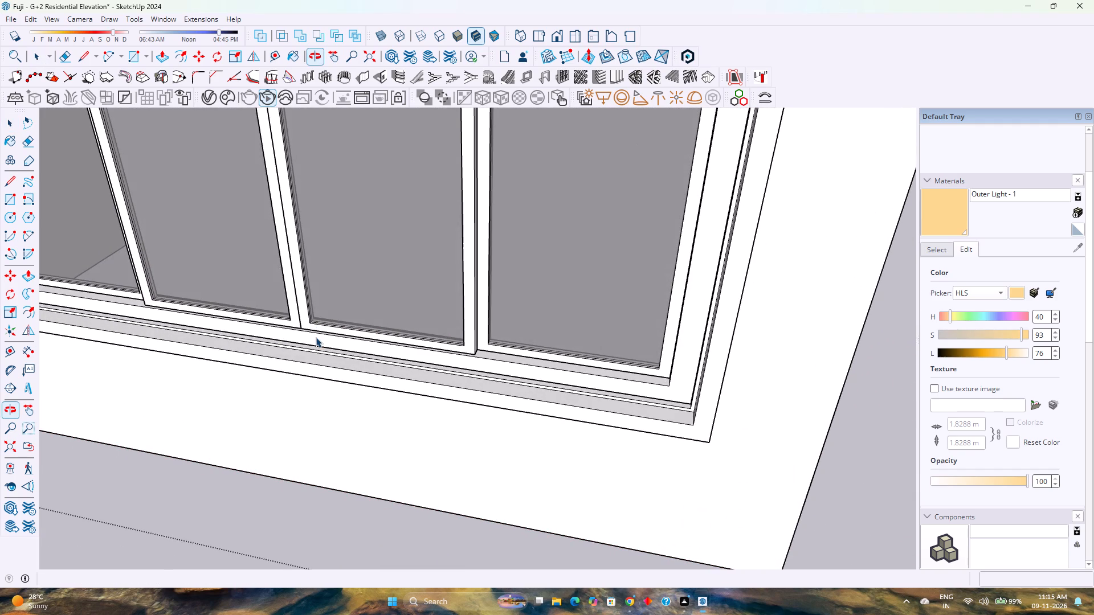
key(p)
shift+middle_click(238, 338)
shift+middle_drag(243, 338, 671, 334)
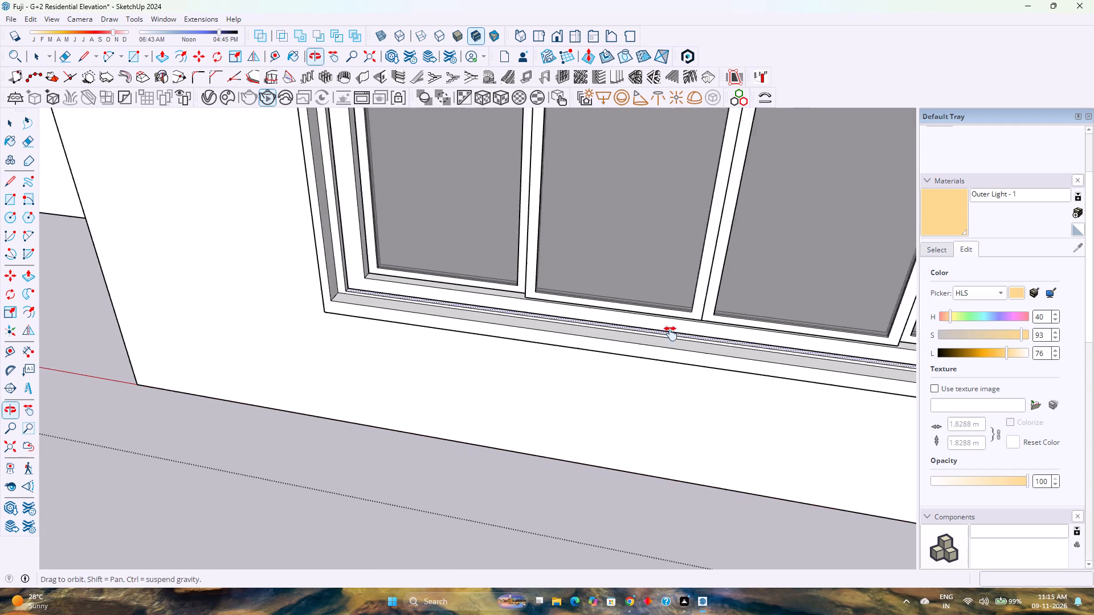
shift+middle_drag(671, 334, 678, 334)
middle_drag(529, 326, 428, 325)
scroll(418, 269, up, 6)
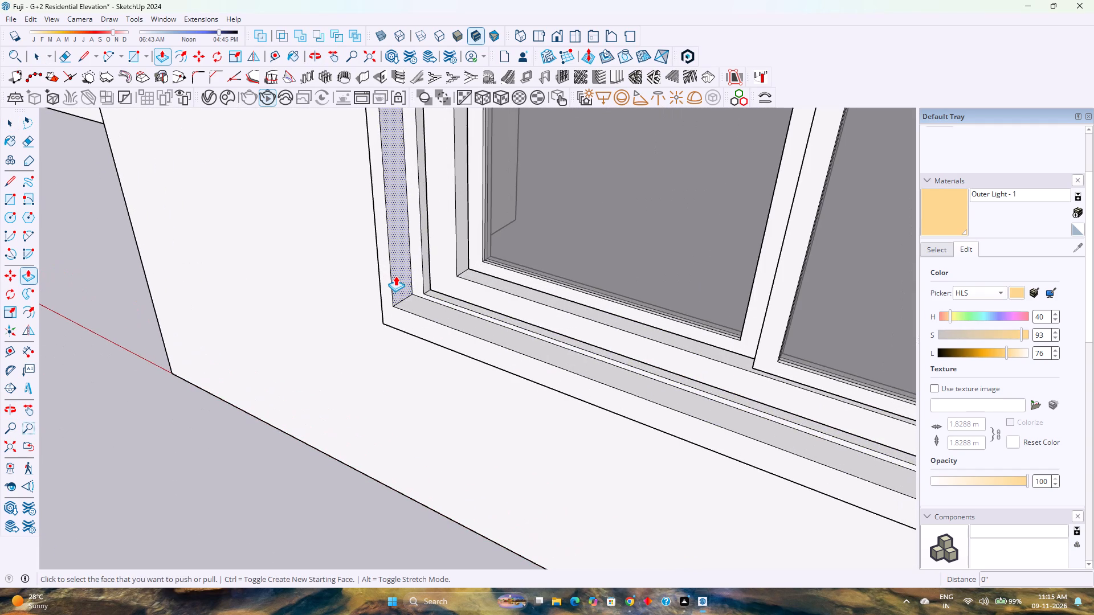
double_click(396, 276)
double_click(406, 267)
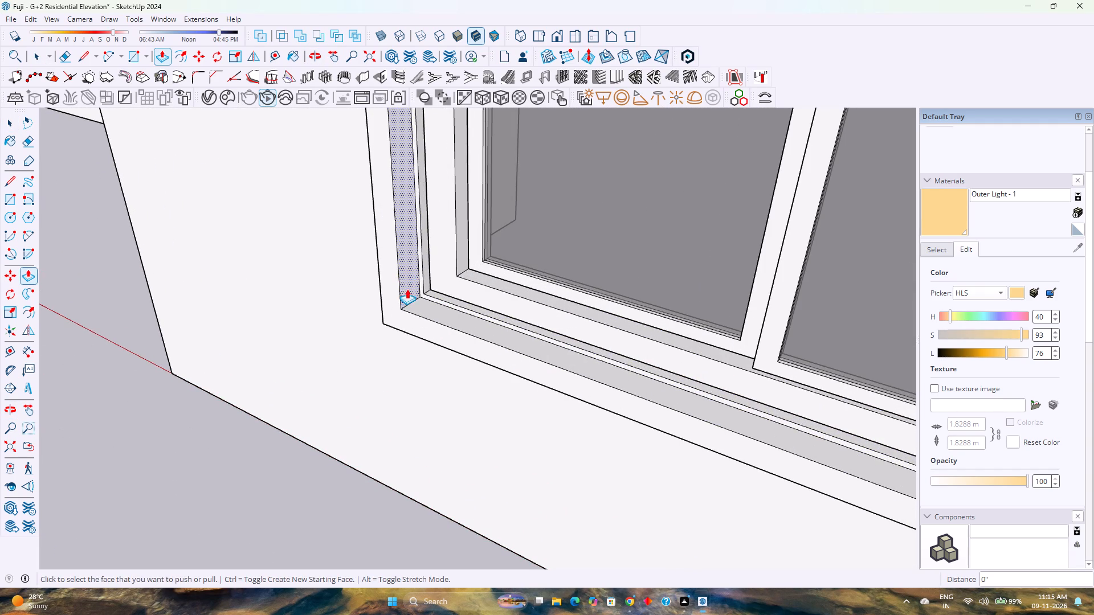
Push/Pull the upper inner face of the outer border 0.5" down toward the window opening, twice.
scroll(411, 299, down, 9)
shift+middle_drag(439, 271, 394, 379)
shift+middle_click(394, 381)
scroll(400, 354, down, 4)
shift+middle_drag(408, 352, 399, 400)
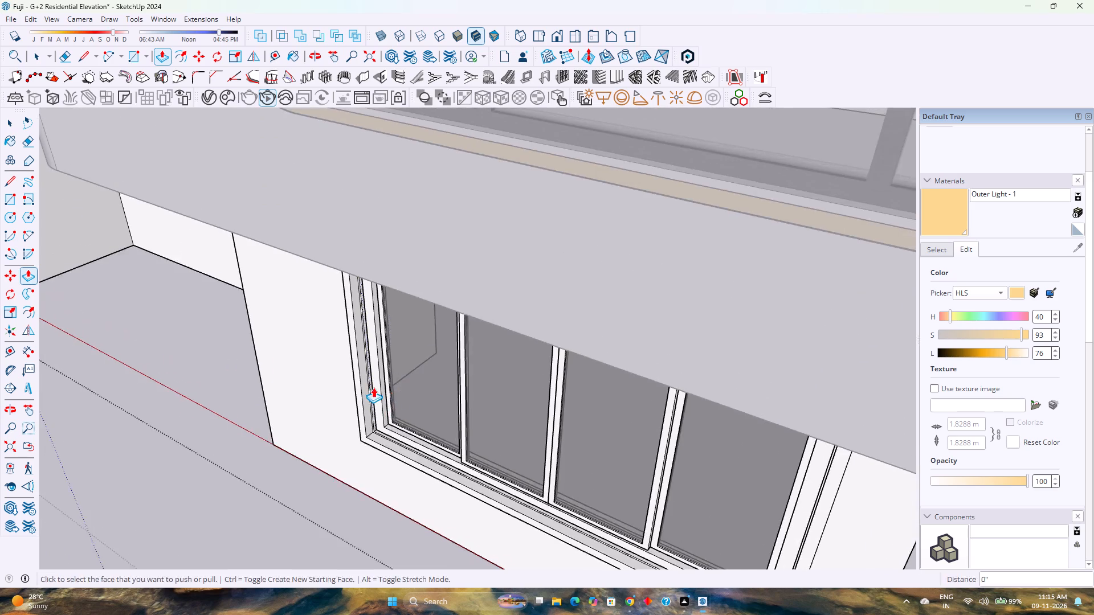
middle_drag(373, 380, 623, 176)
middle_click(623, 176)
scroll(615, 277, up, 1)
scroll(734, 274, up, 9)
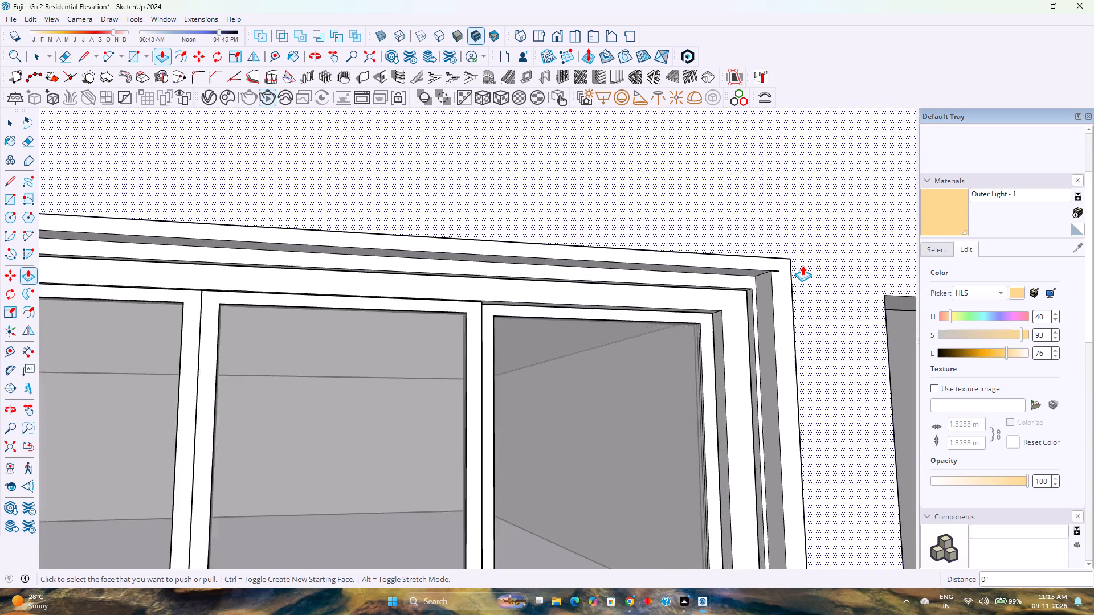
scroll(802, 265, up, 6)
middle_drag(742, 281, 789, 212)
double_click(758, 273)
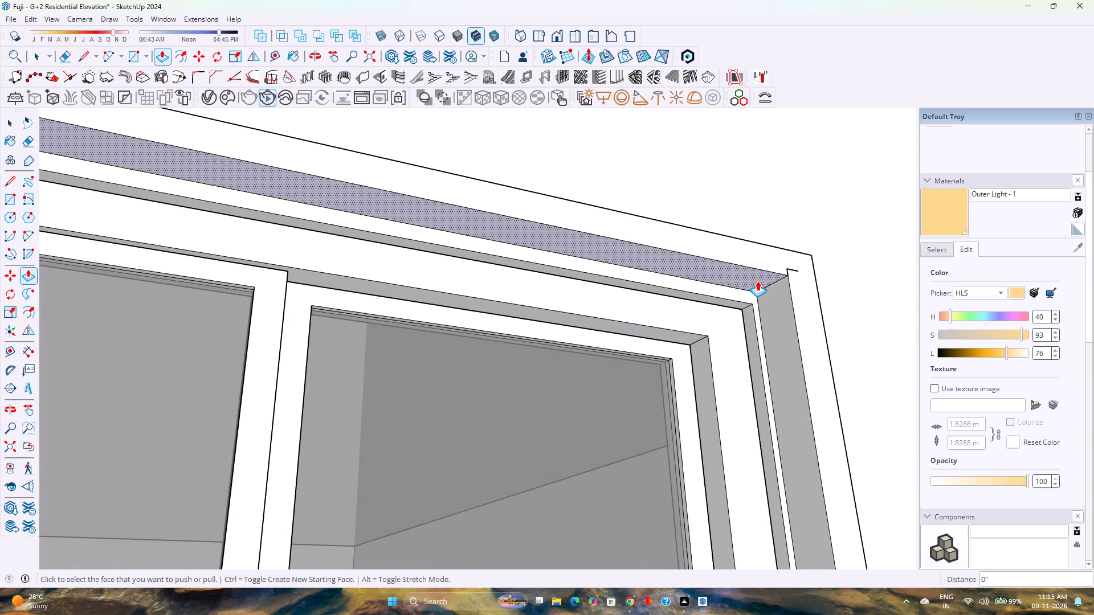
double_click(757, 281)
Erase the leftover edges on the border's front face at the upper corner nearest the doorway.
key(e)
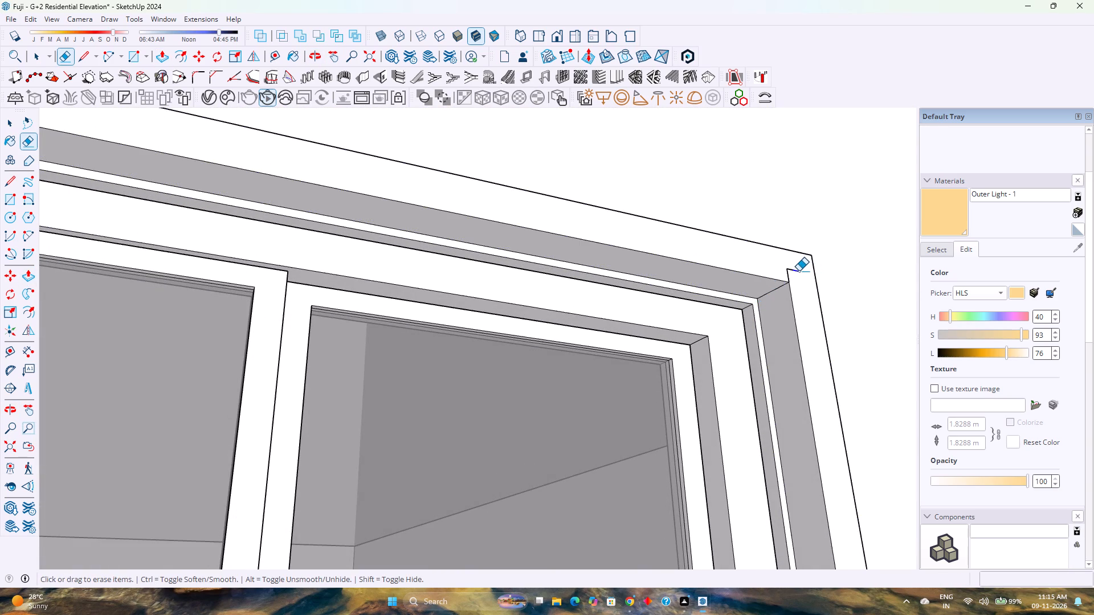
click(799, 271)
click(787, 274)
click(791, 268)
Hide the outer border's front face, erase the stray edges behind its upper corner nearest the doorway, and unhide all.
scroll(709, 282, down, 13)
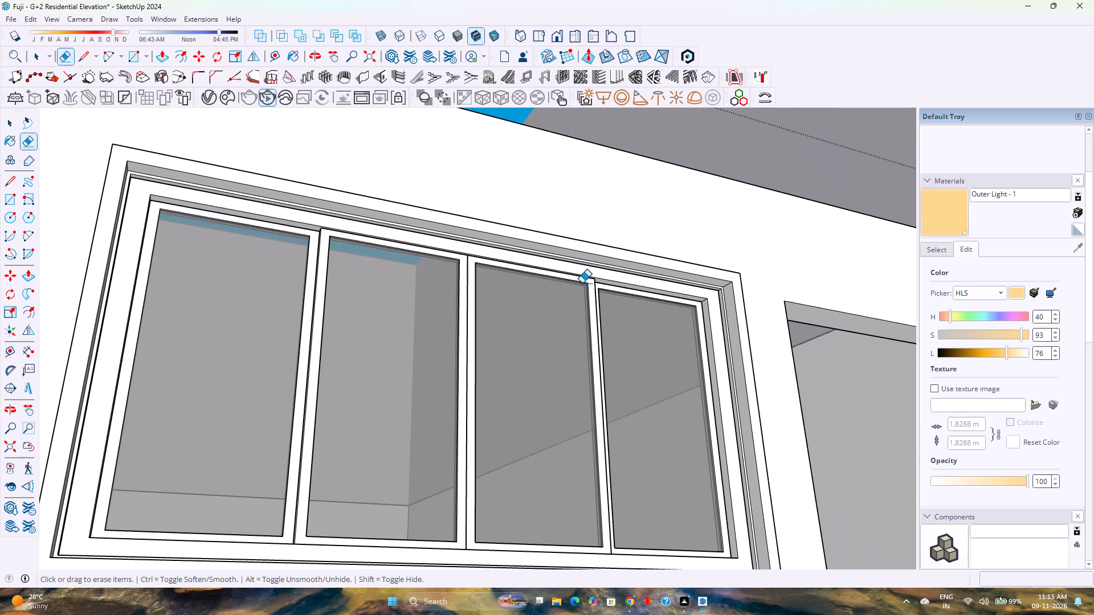
key(space)
scroll(749, 274, up, 3)
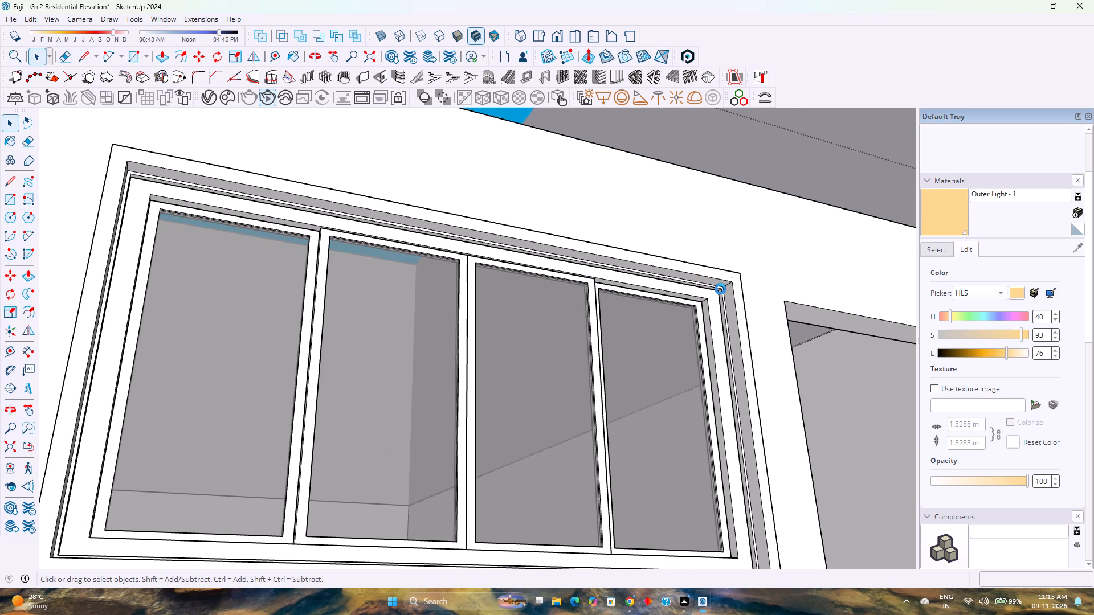
scroll(720, 289, up, 11)
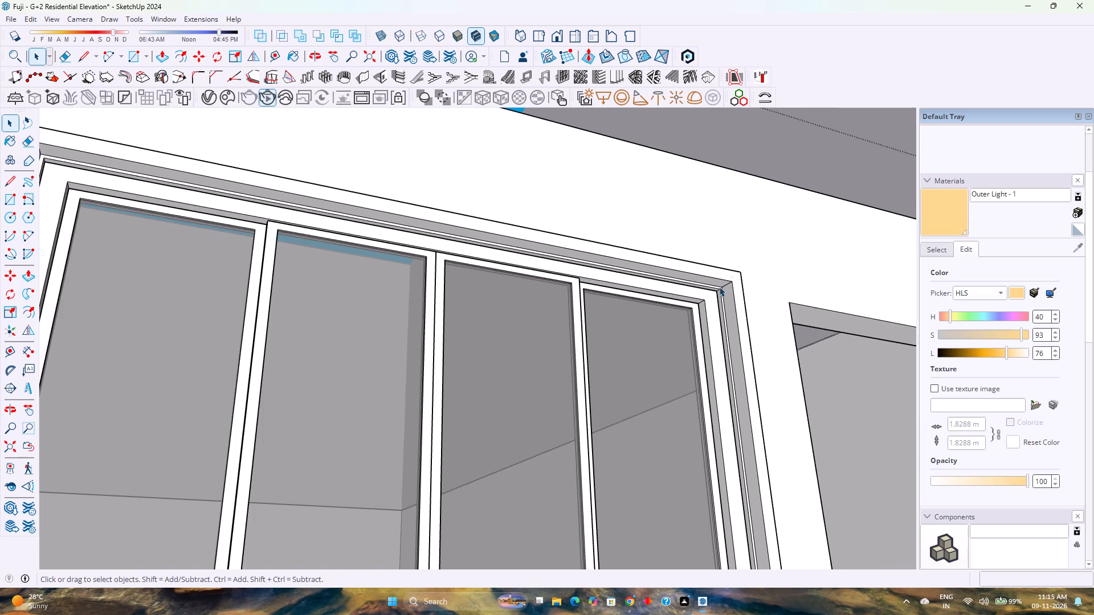
scroll(743, 286, up, 2)
click(738, 281)
right_click(738, 281)
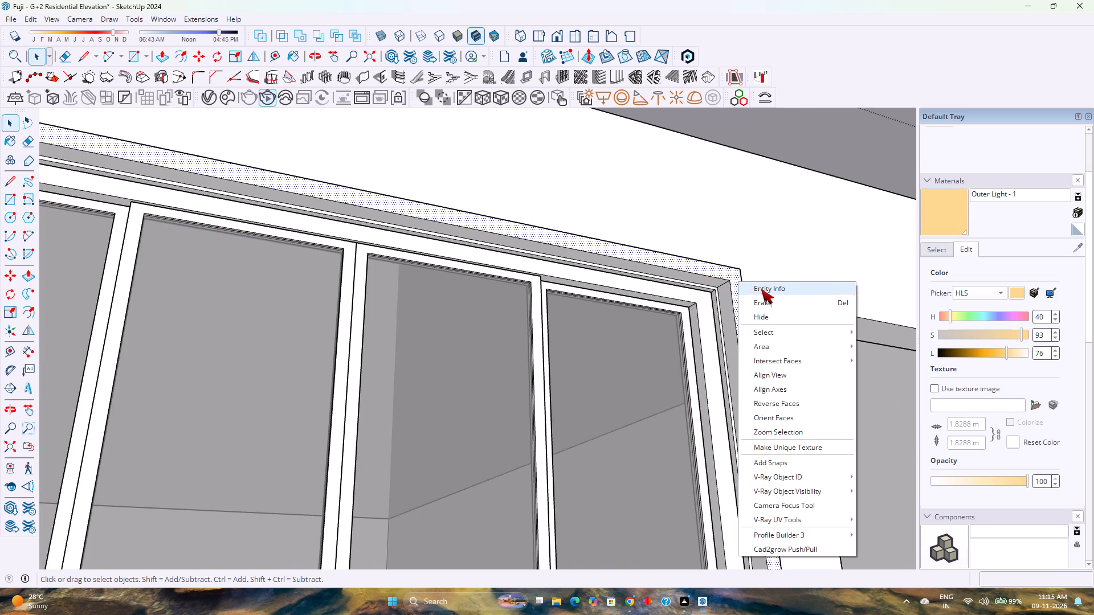
click(764, 312)
scroll(740, 283, up, 9)
scroll(727, 277, down, 1)
scroll(725, 277, up, 3)
middle_drag(725, 277, 651, 305)
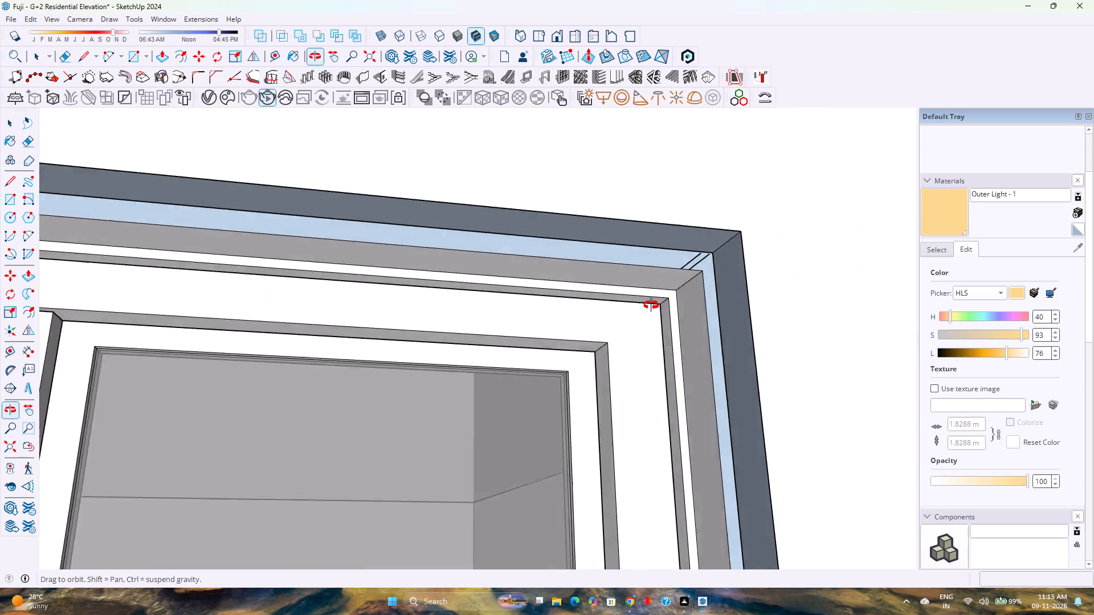
middle_drag(651, 305, 635, 312)
key(e)
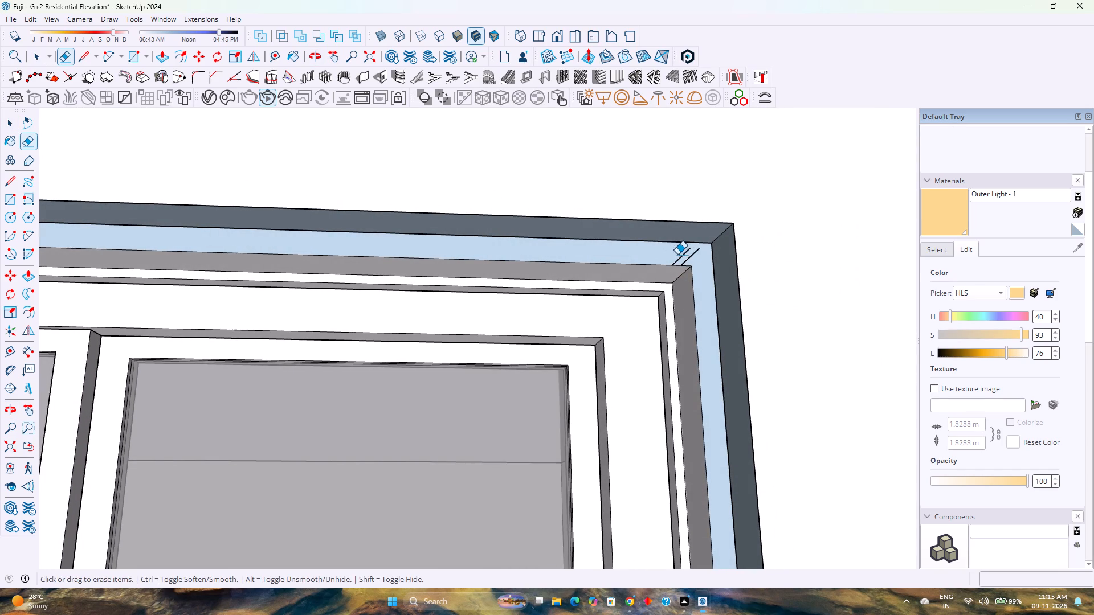
drag(678, 255, 692, 257)
key(space)
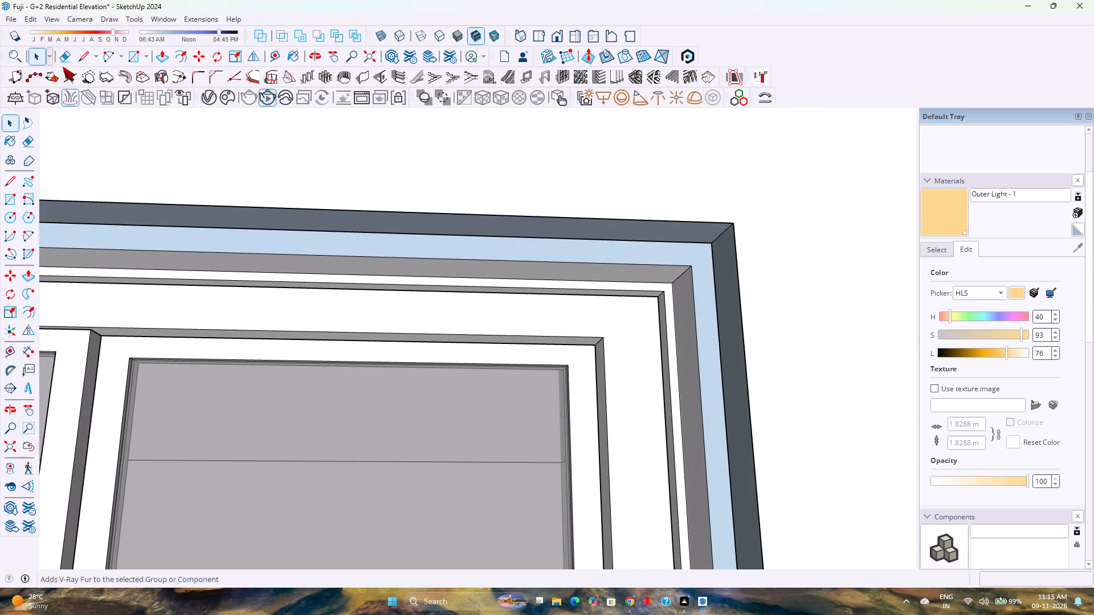
click(35, 19)
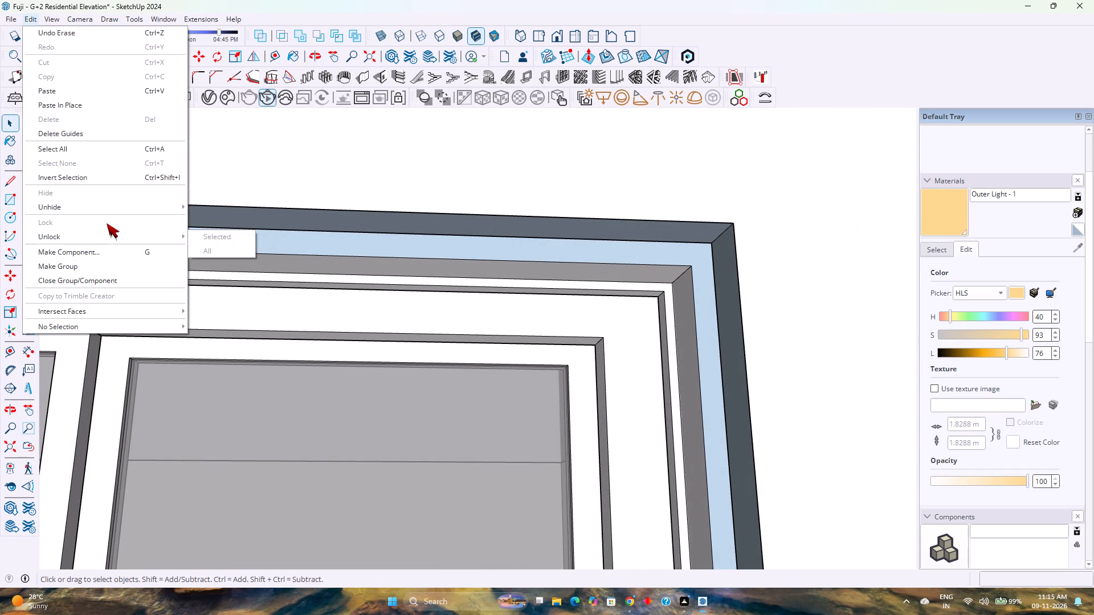
click(233, 231)
Review the finished window border against the ground-floor wall, doorway and overall elevation.
scroll(402, 243, down, 2)
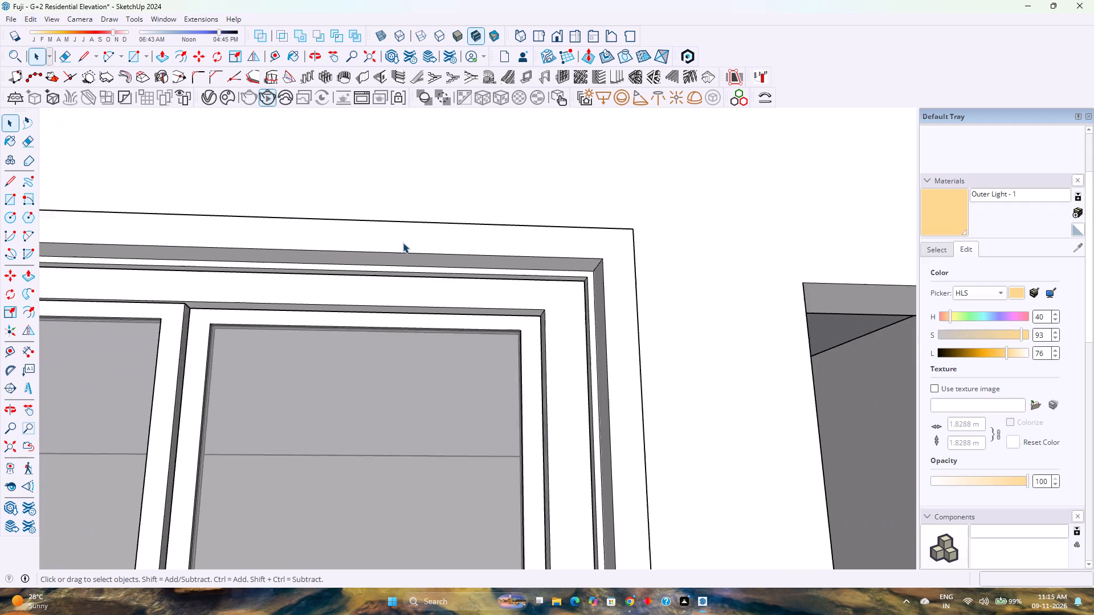
scroll(403, 243, down, 11)
middle_drag(460, 235, 594, 338)
middle_click(595, 338)
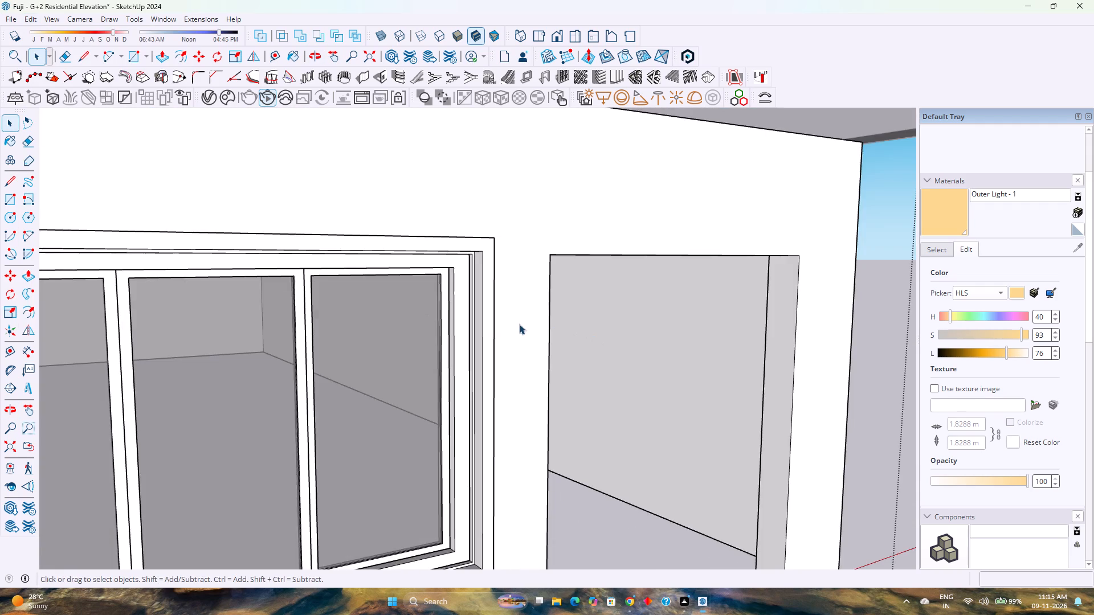
scroll(513, 321, down, 15)
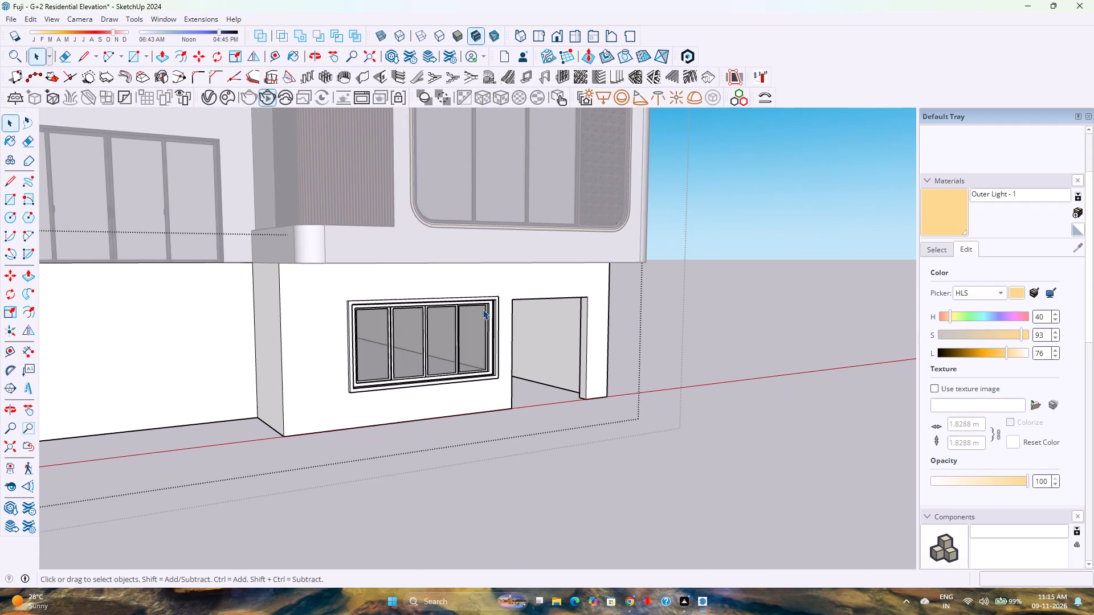
scroll(478, 302, down, 6)
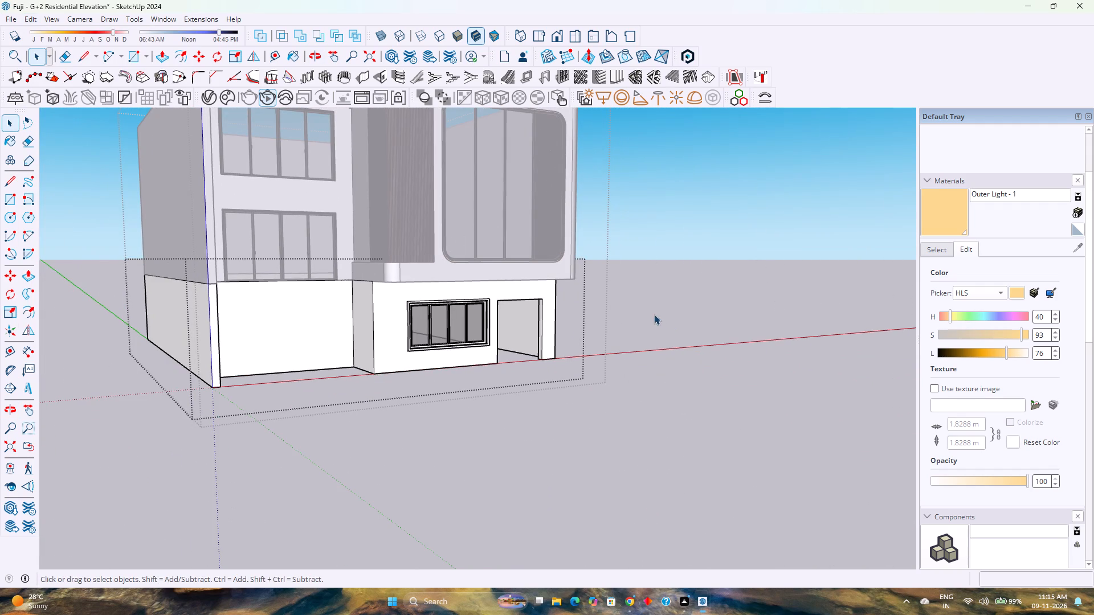
scroll(593, 293, up, 5)
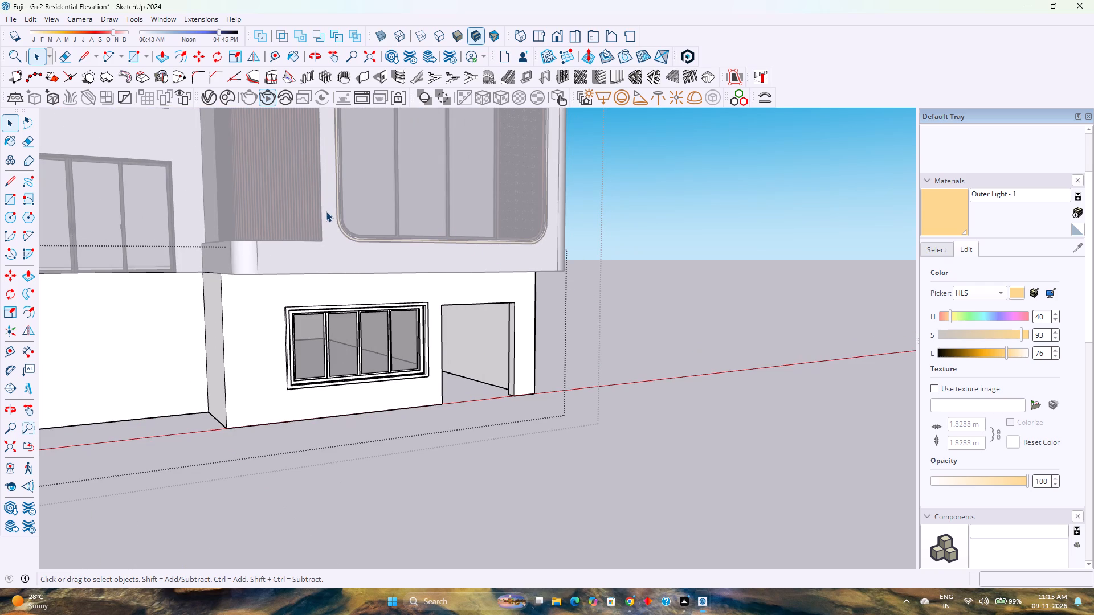
Save the elevation model.
key(ctrl+s)
Open 3D Warehouse and search its models for "Double Door".
click(268, 318)
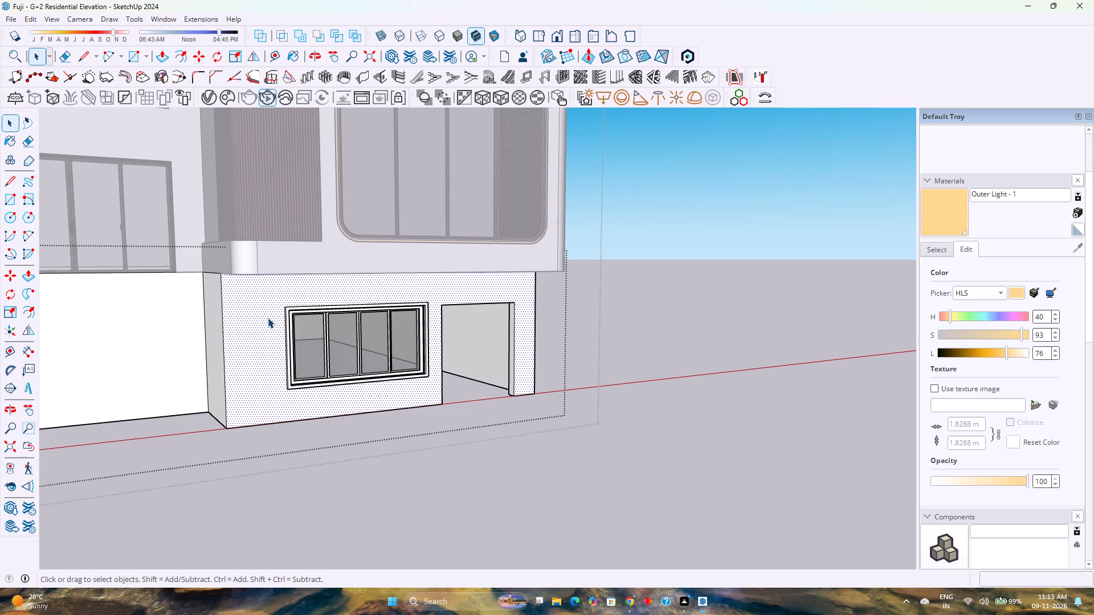
click(32, 20)
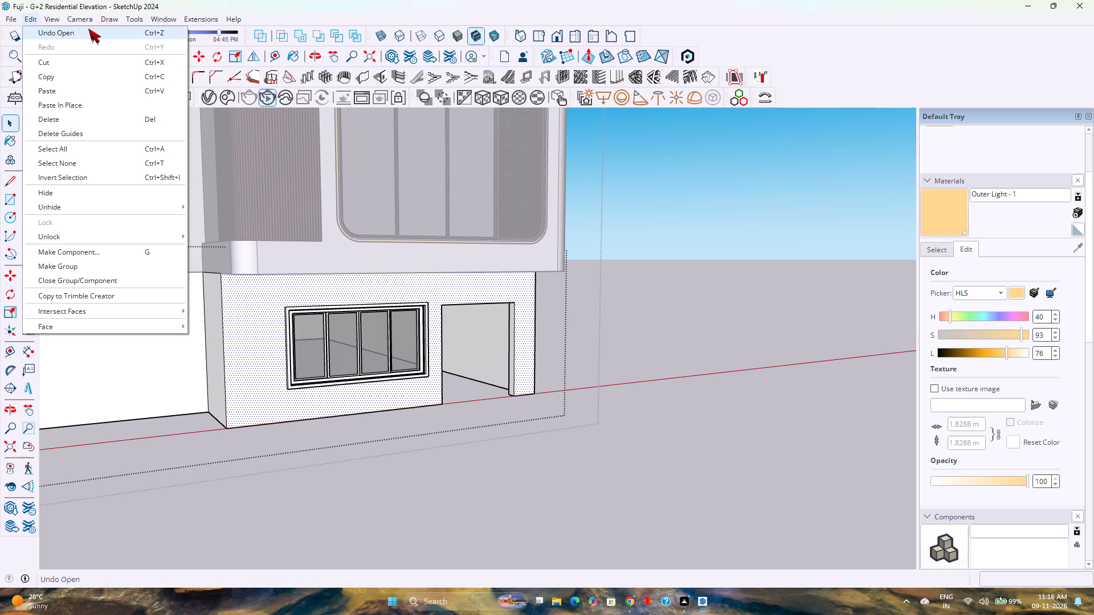
click(187, 101)
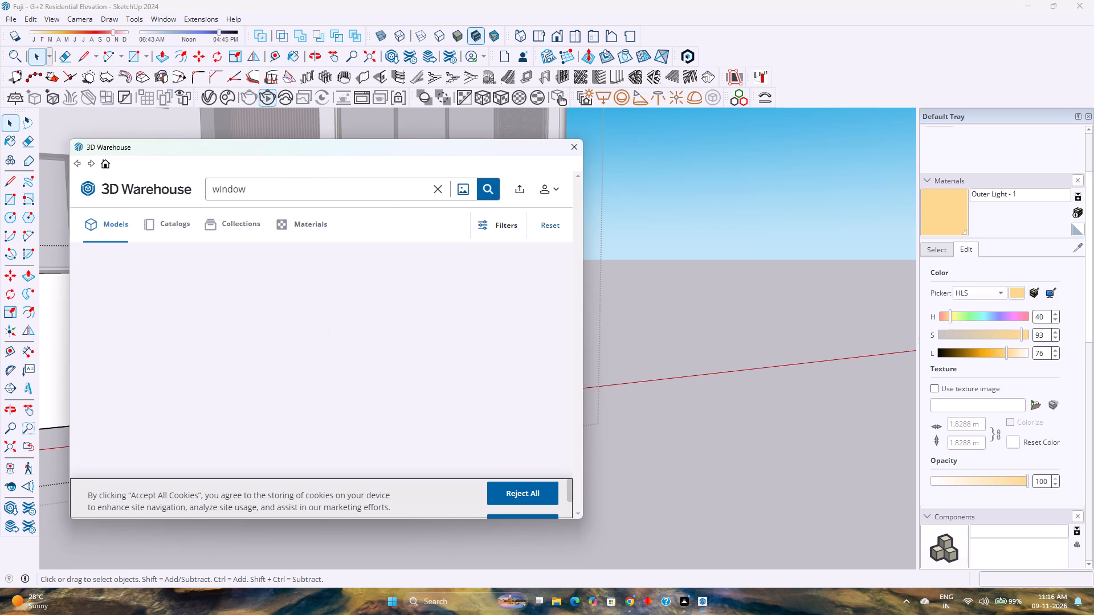
click(430, 188)
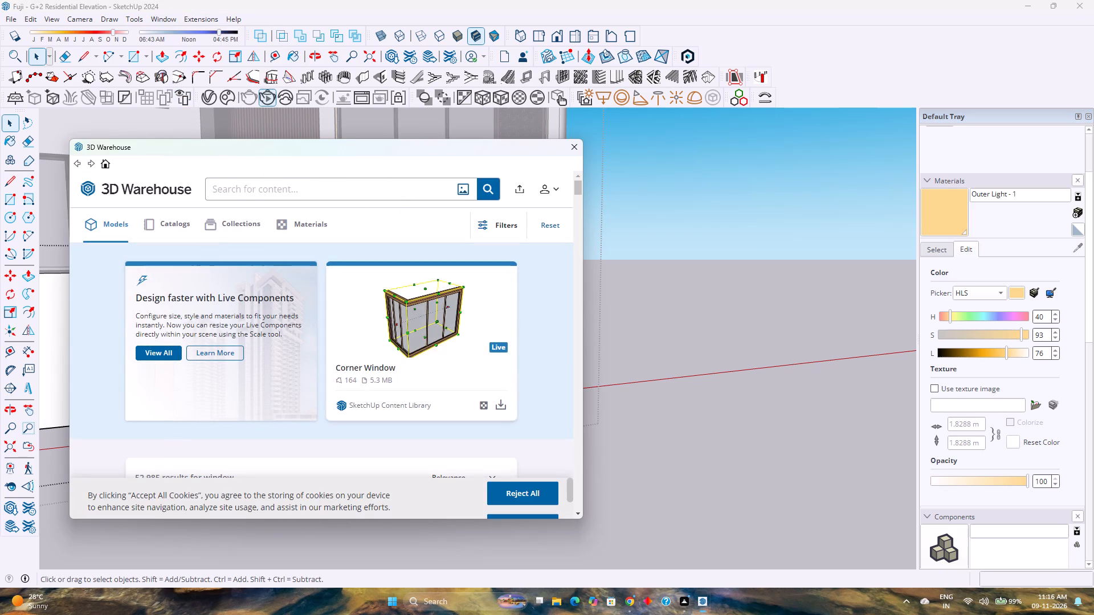
text(Doubel)
key(space)
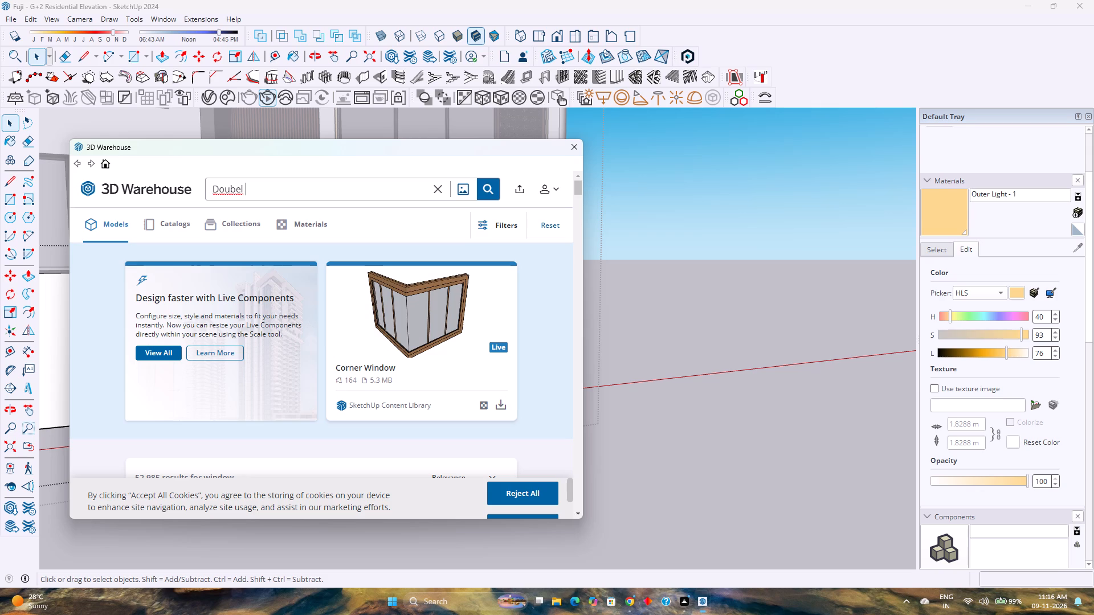
key(BackSpace)
key(BackSpace)
key(BackSpace)
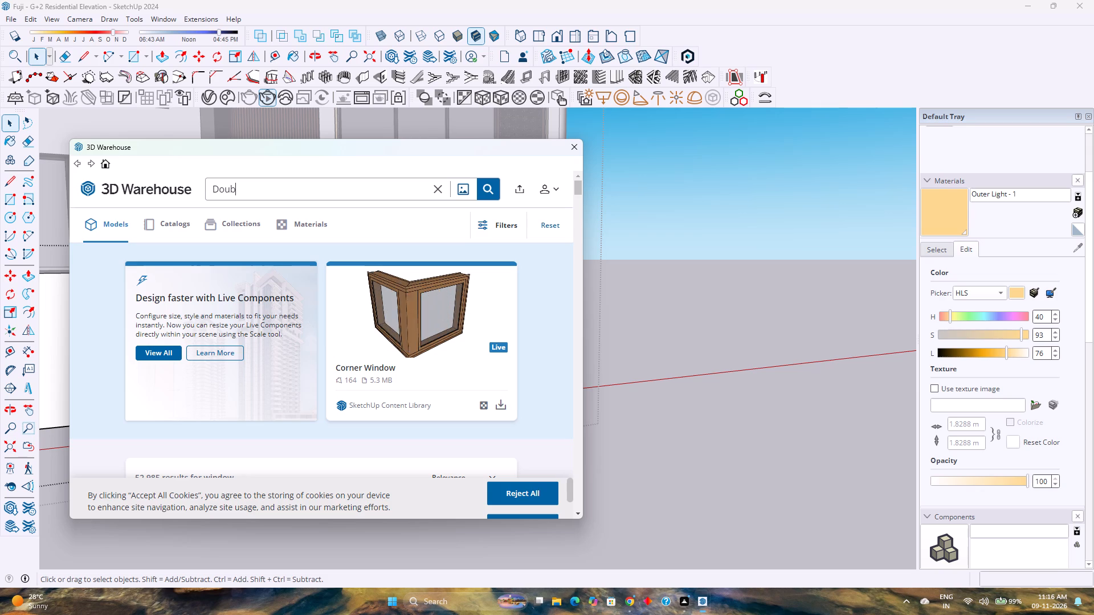
text(lw)
key(space)
key(BackSpace)
key(e)
key(BackSpace)
key(BackSpace)
text(e Door)
key(Return)
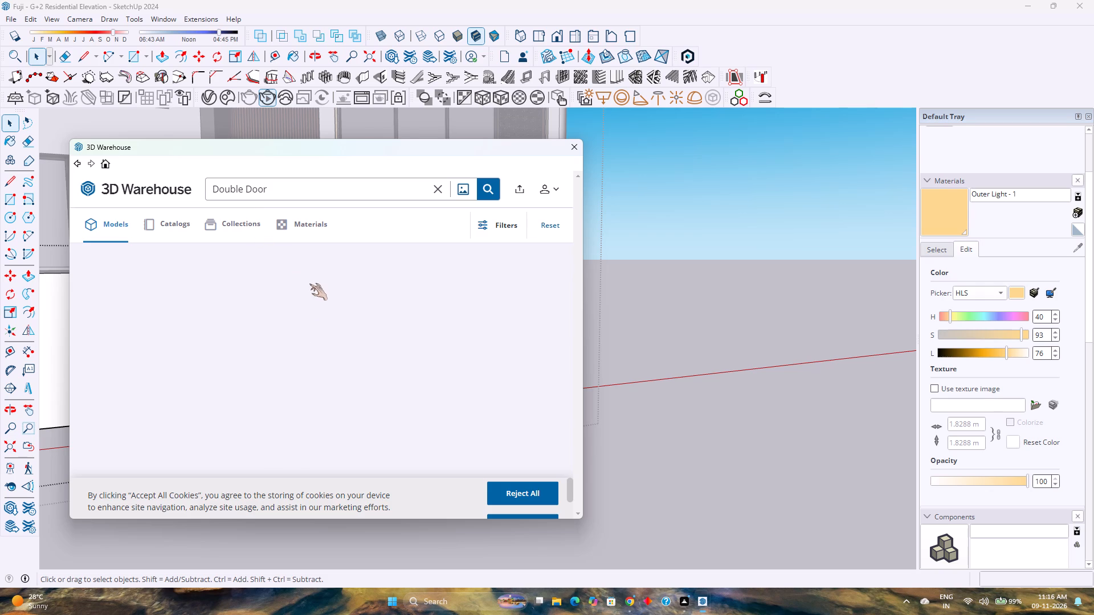
Browse the double-door models for one that suits the ground-floor doorway beside the four-panel window.
scroll(318, 269, down, 3)
scroll(318, 269, up, 2)
scroll(318, 269, down, 3)
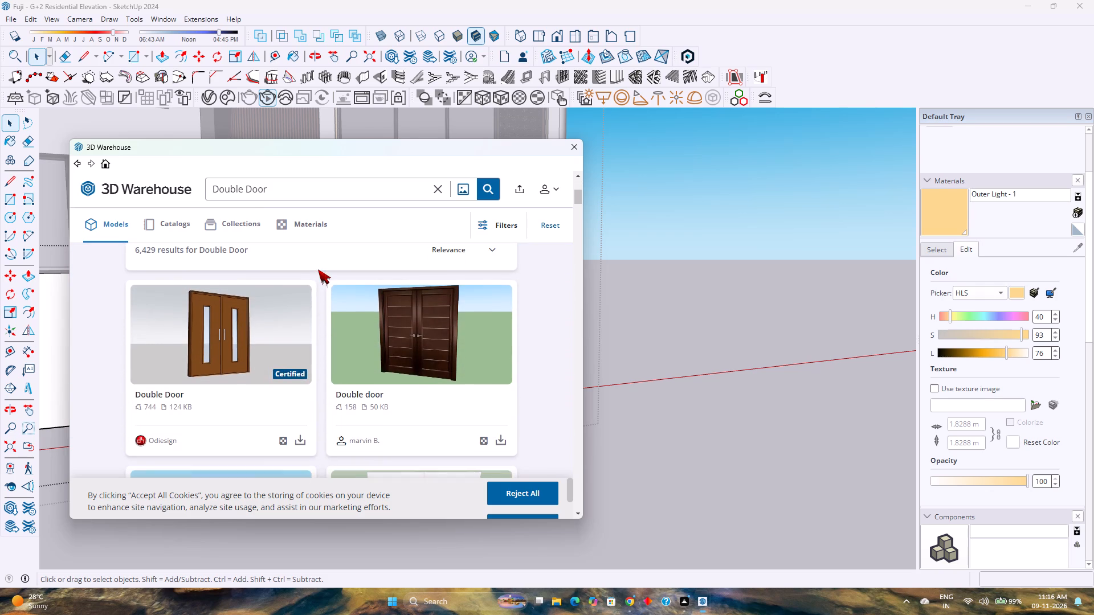
scroll(334, 313, down, 2)
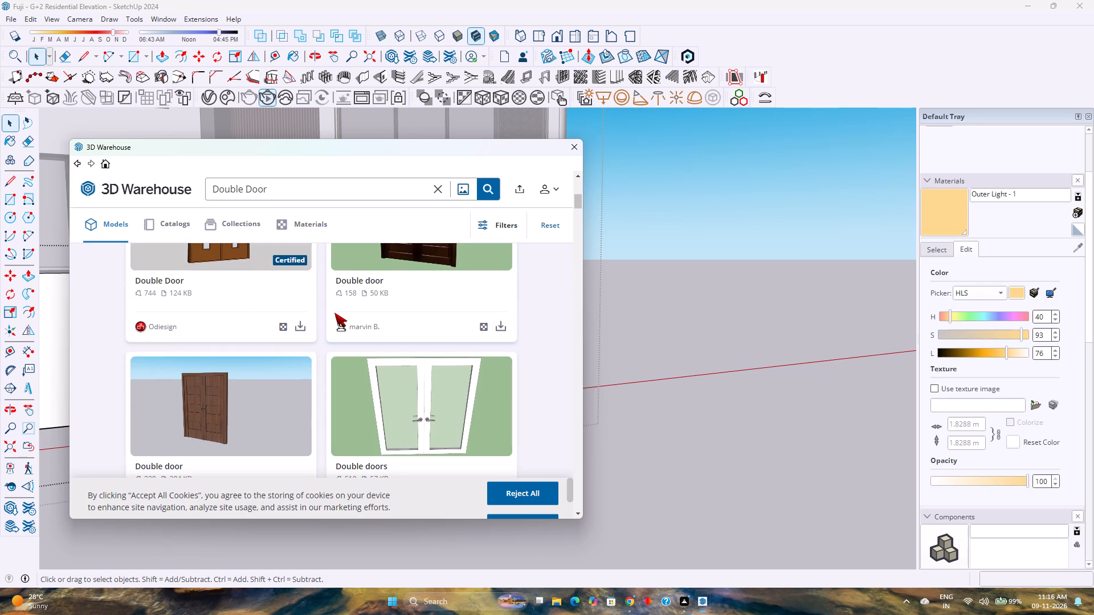
scroll(366, 330, down, 4)
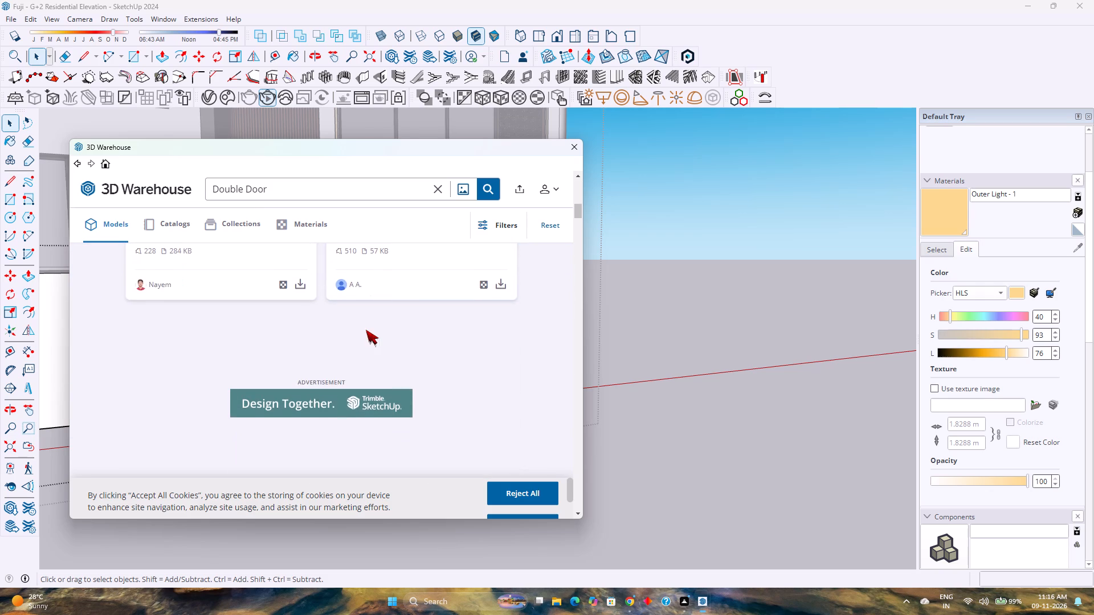
scroll(366, 330, down, 3)
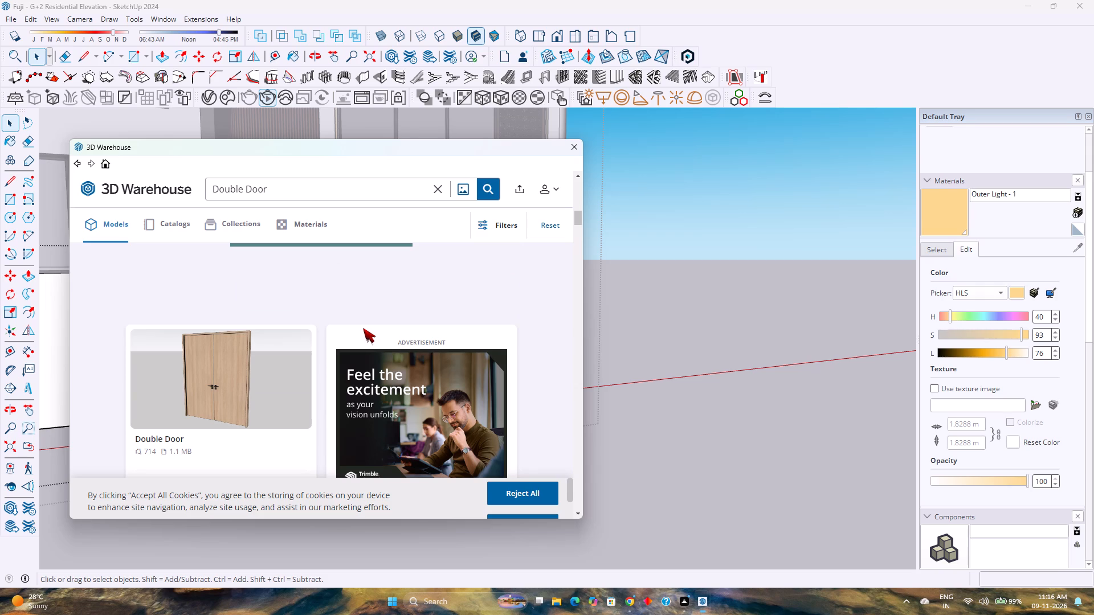
scroll(363, 328, down, 4)
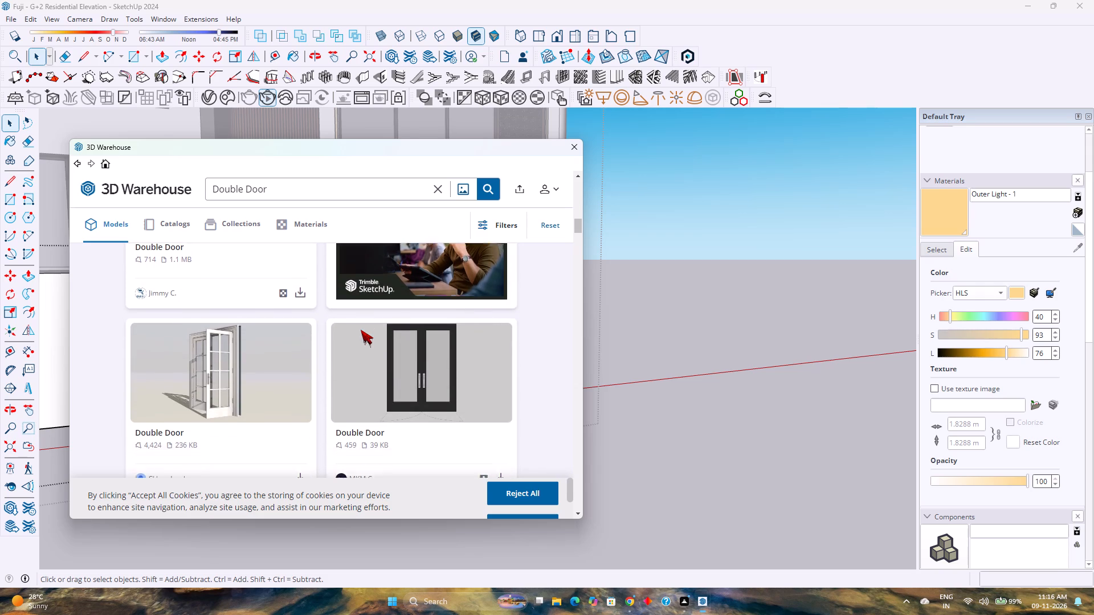
scroll(361, 330, down, 5)
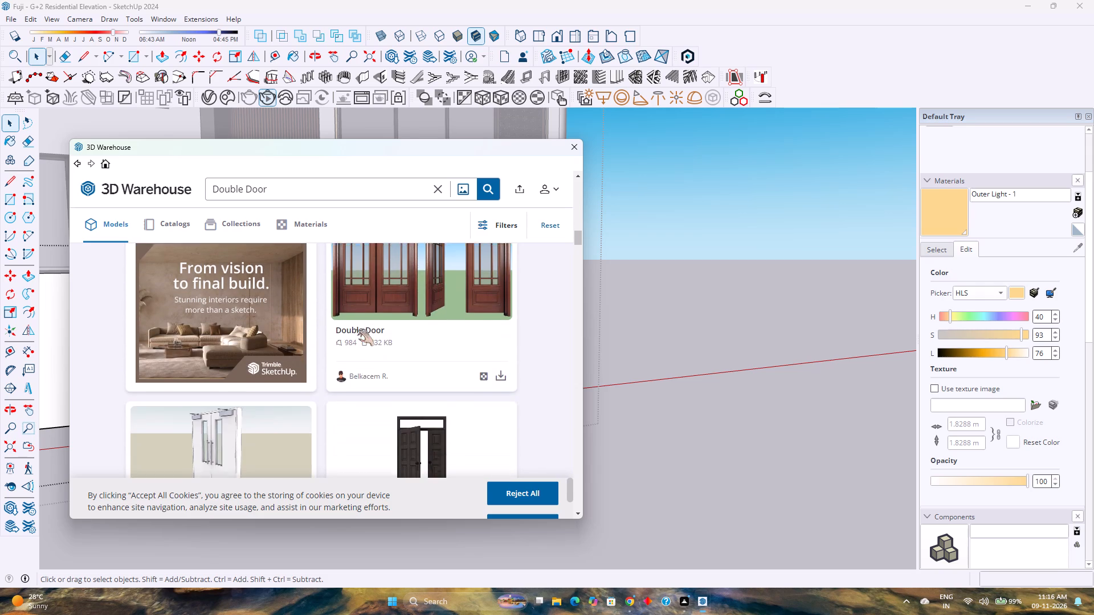
scroll(356, 329, down, 7)
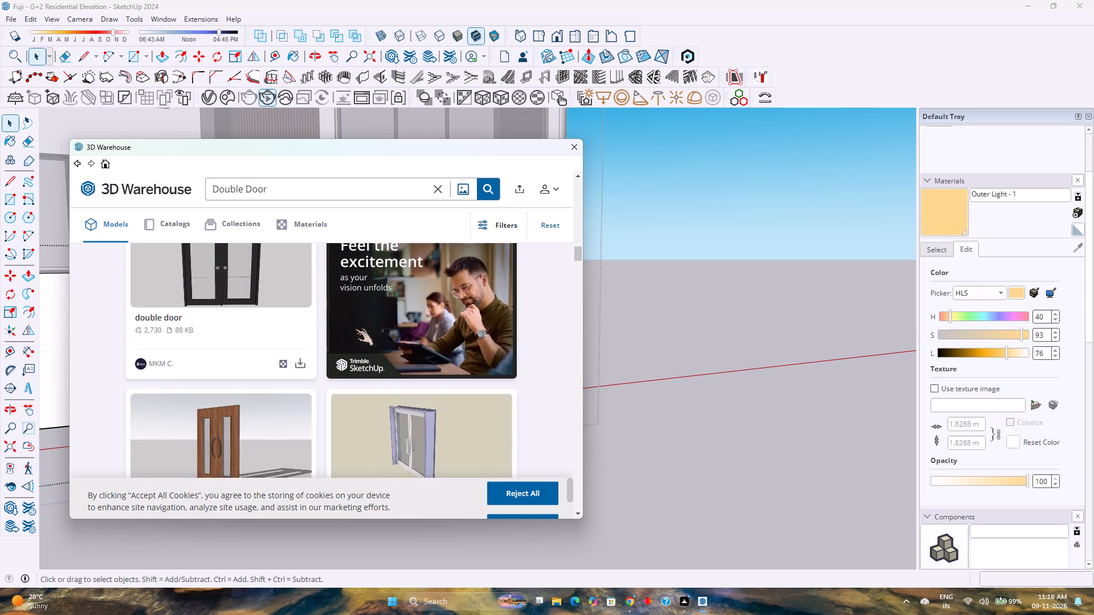
scroll(355, 329, down, 6)
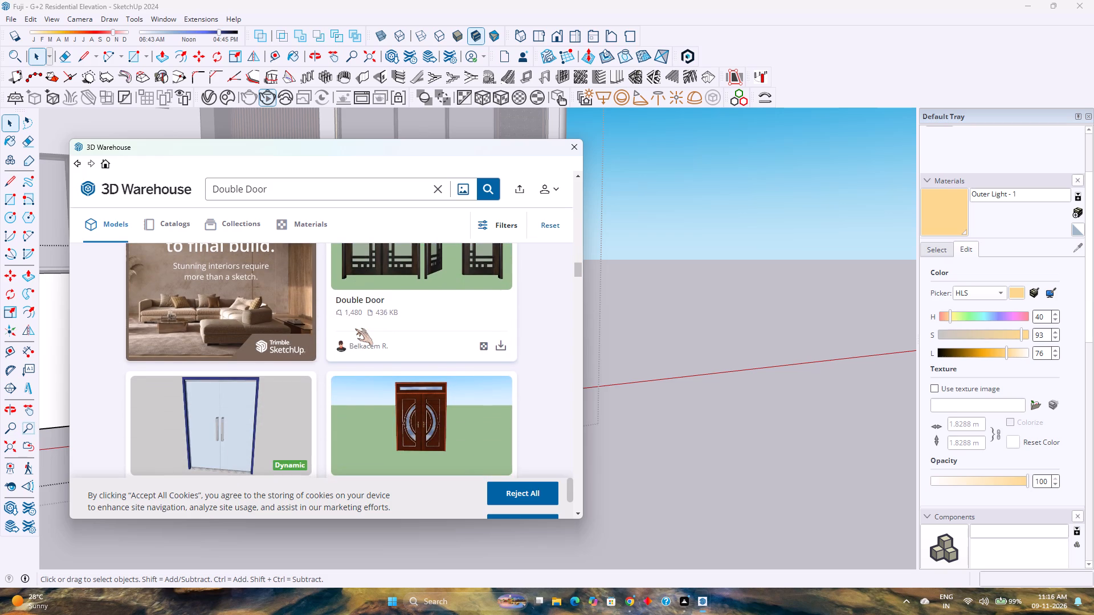
scroll(355, 329, down, 4)
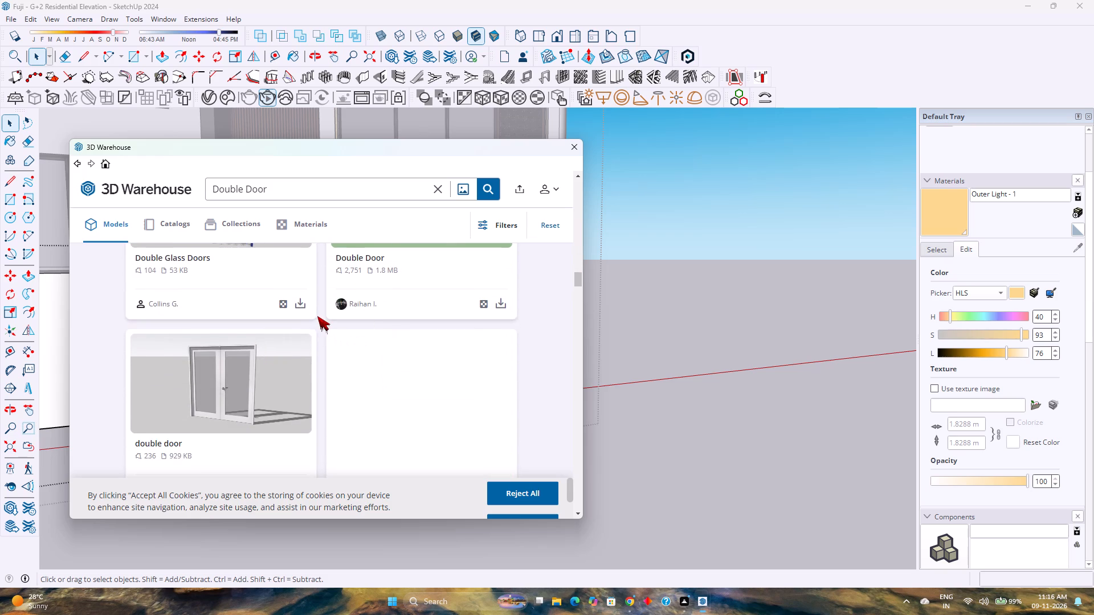
scroll(317, 316, down, 4)
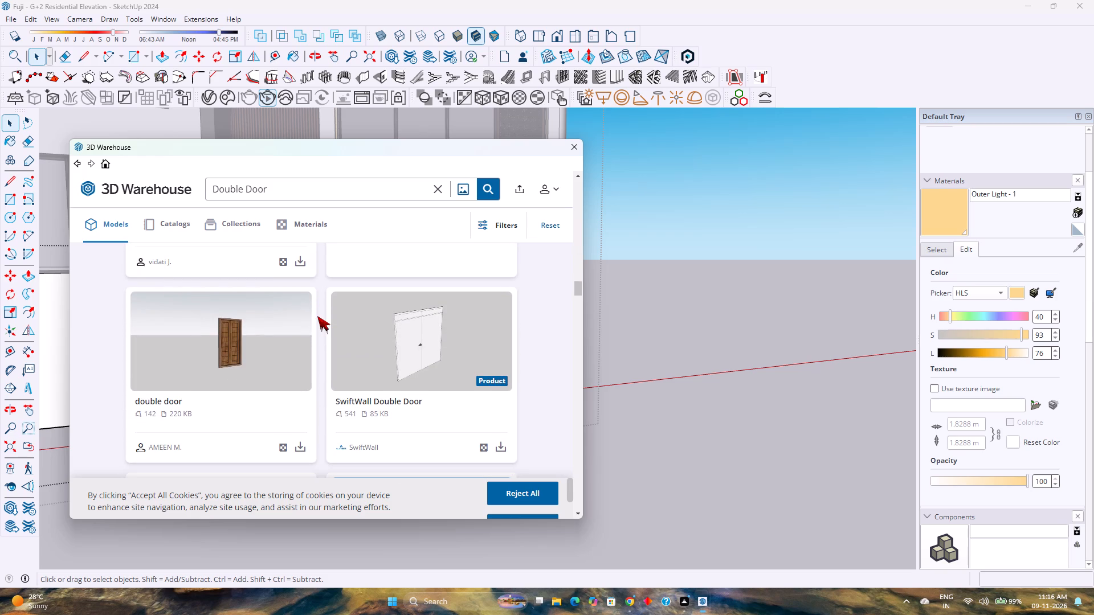
scroll(317, 316, up, 18)
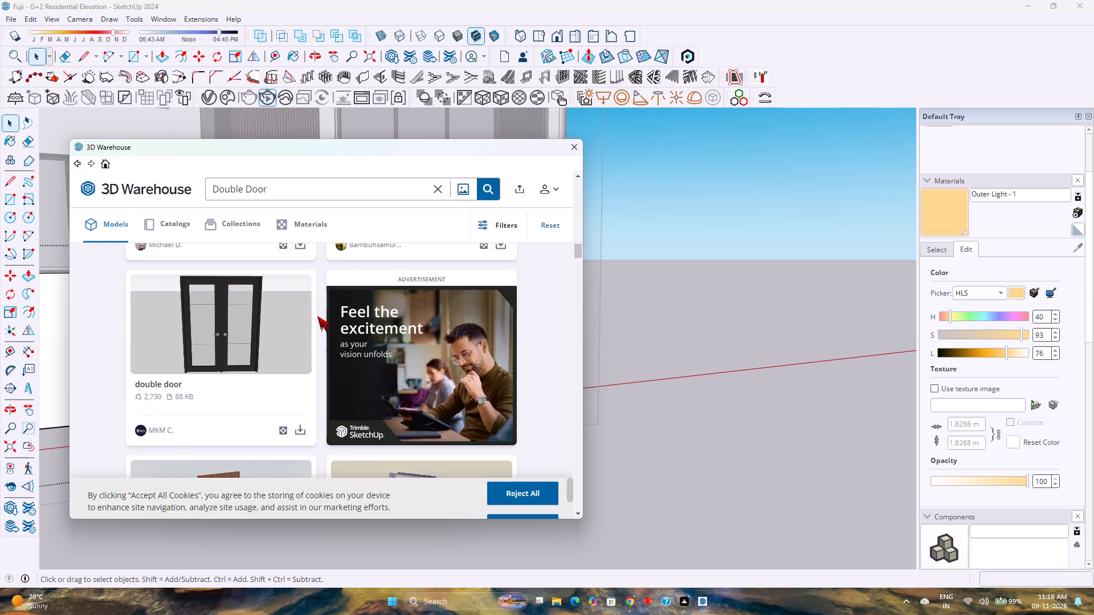
scroll(317, 316, up, 15)
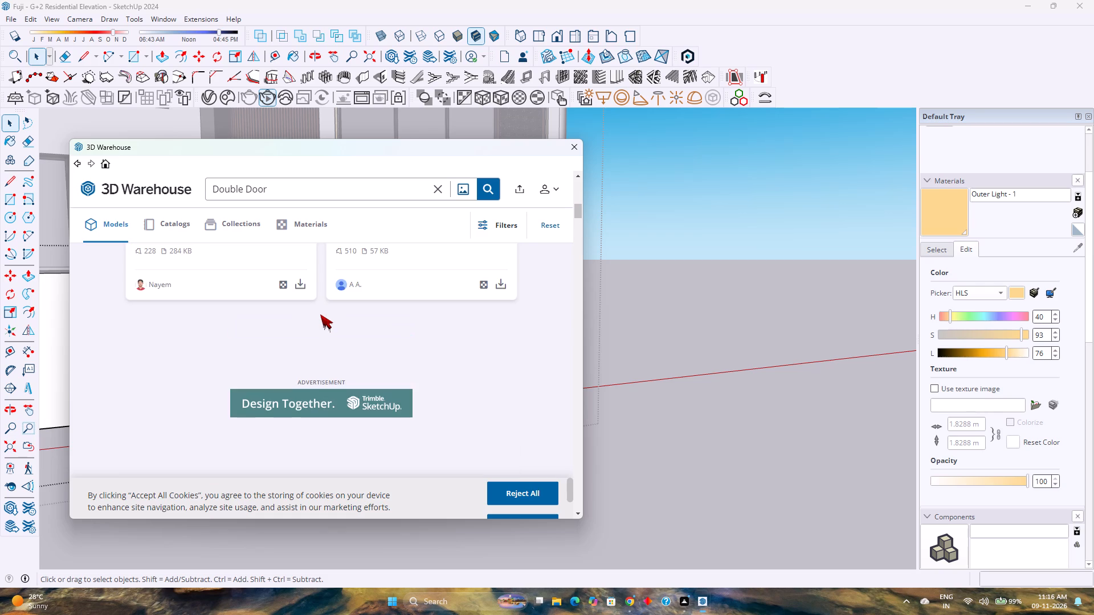
scroll(320, 314, up, 5)
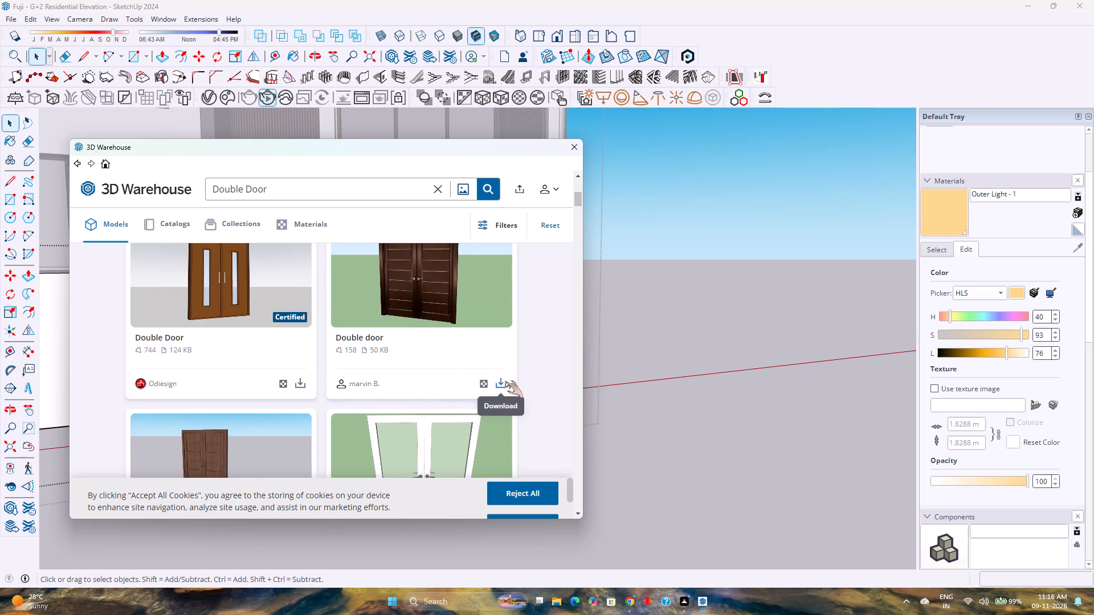
Download the 50 KB dark-brown double door with horizontal panel lines into the model and place it at the ground-floor doorway.
click(505, 381)
click(283, 341)
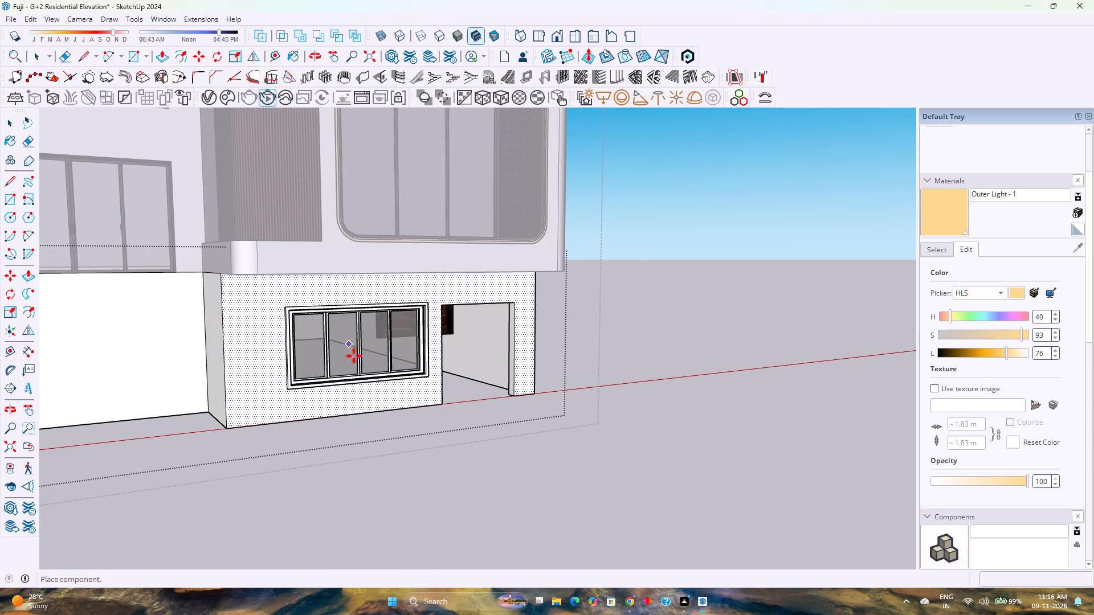
scroll(465, 402, up, 8)
middle_drag(449, 402, 352, 448)
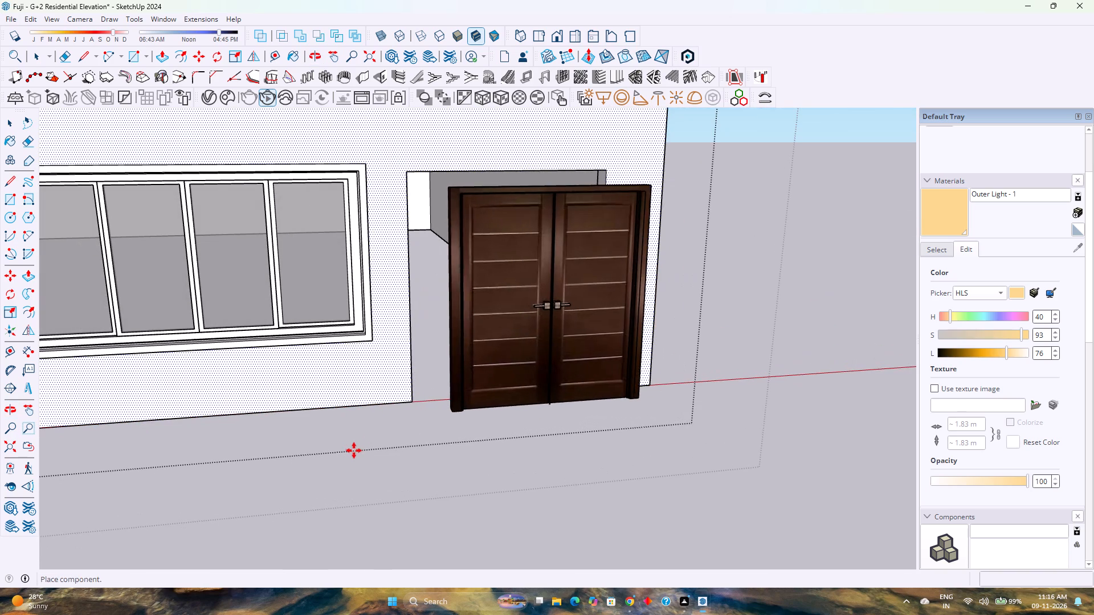
scroll(356, 417, up, 10)
click(342, 448)
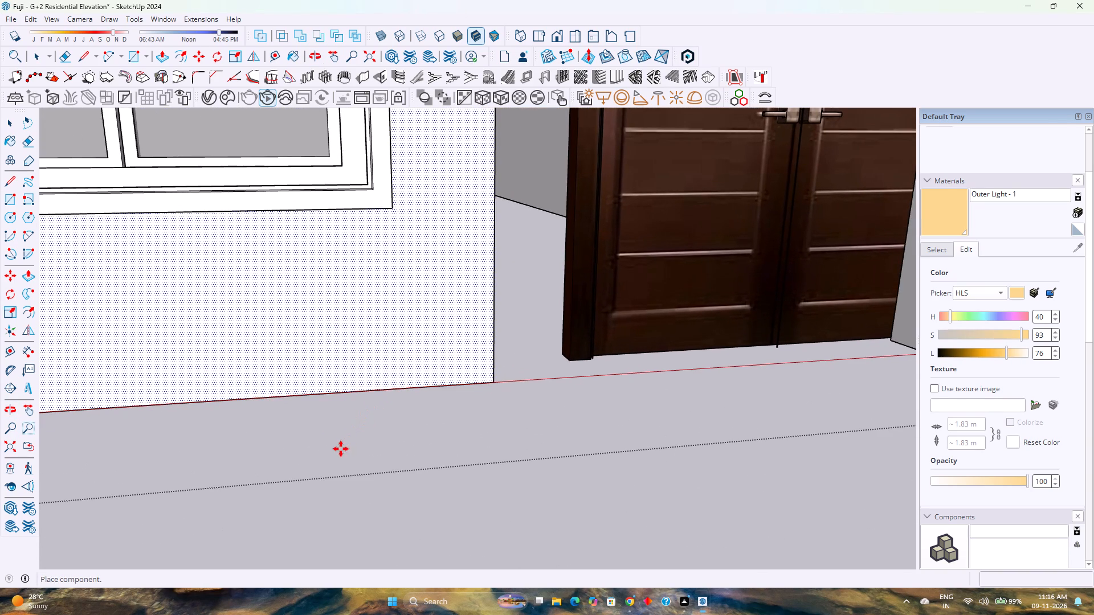
Move the double door by its frame's bottom corner onto the doorway's lower front corner nearest the window, aligning it precisely.
click(570, 363)
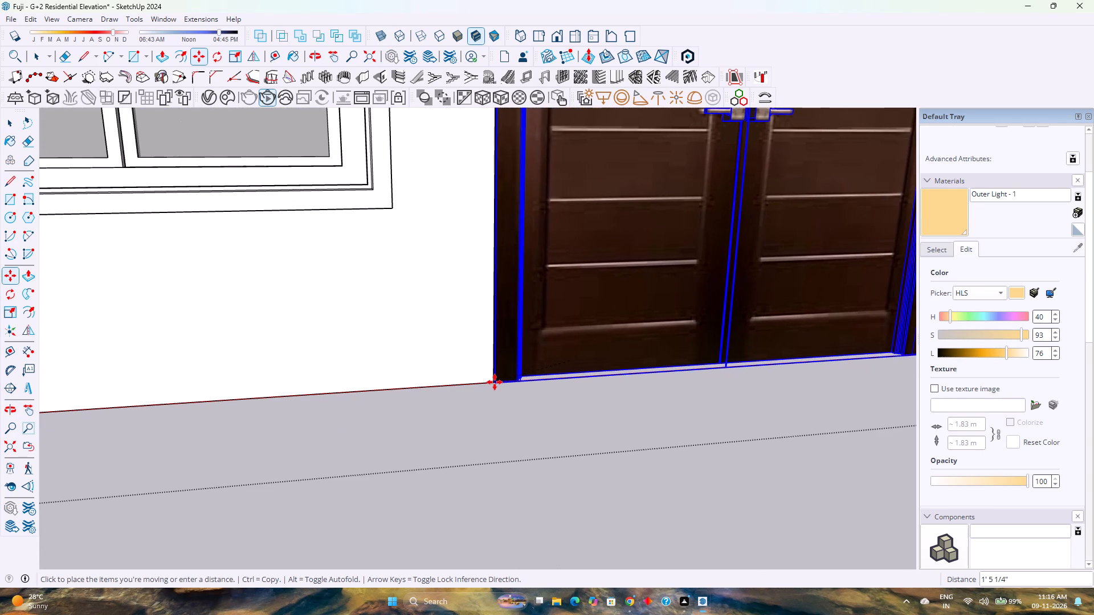
click(489, 380)
scroll(495, 380, up, 6)
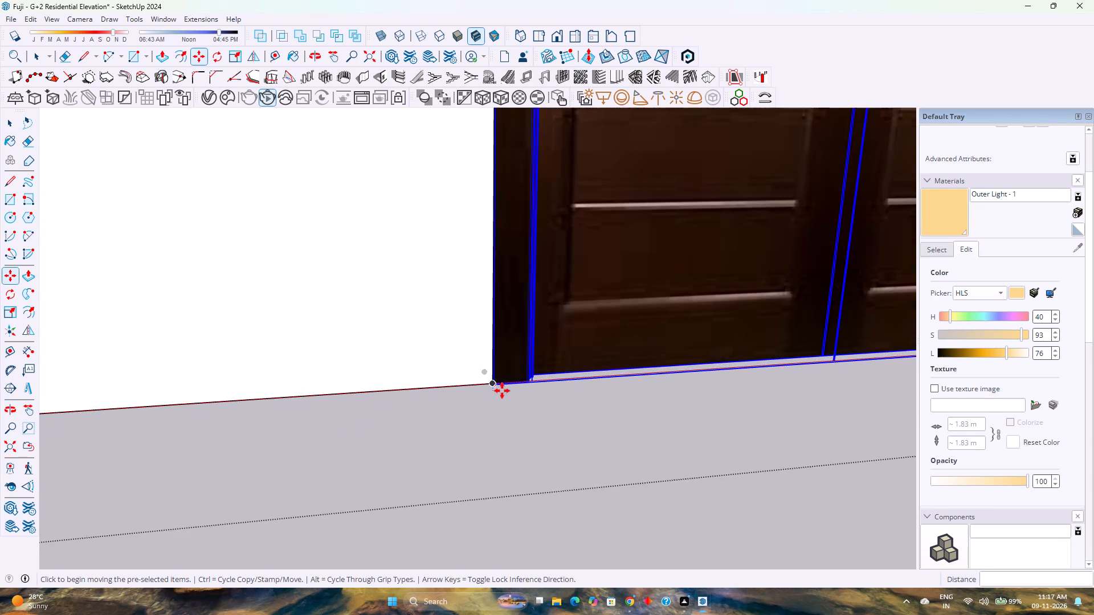
scroll(502, 391, up, 10)
middle_drag(505, 383, 210, 433)
middle_click(210, 433)
click(456, 371)
click(469, 370)
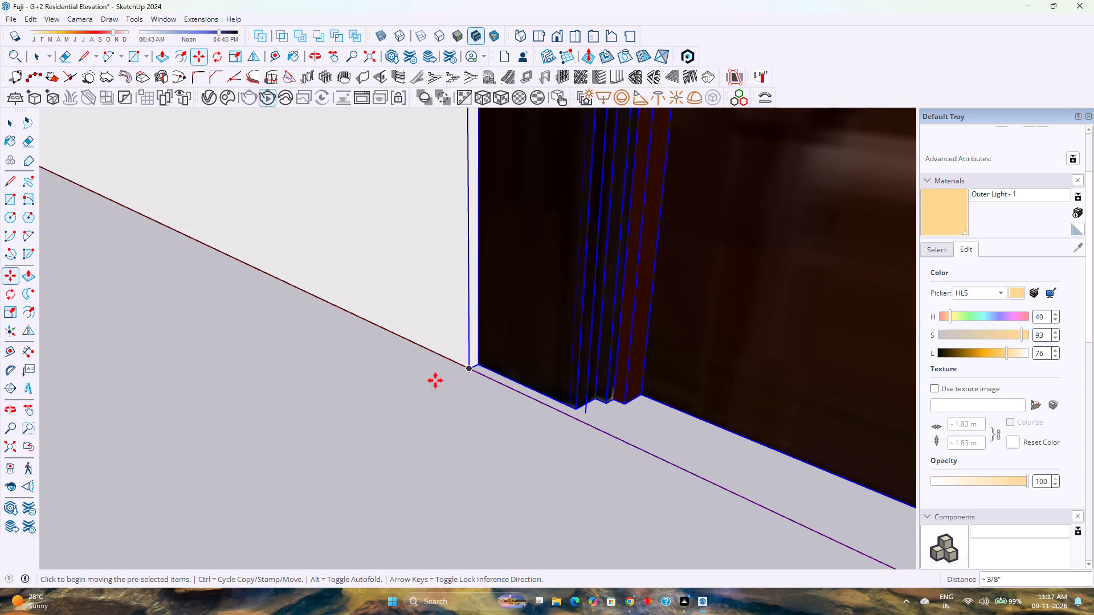
Scale the double door's width along the red axis out to the doorway's far jamb.
scroll(377, 397, down, 16)
shift+middle_drag(434, 366, 363, 404)
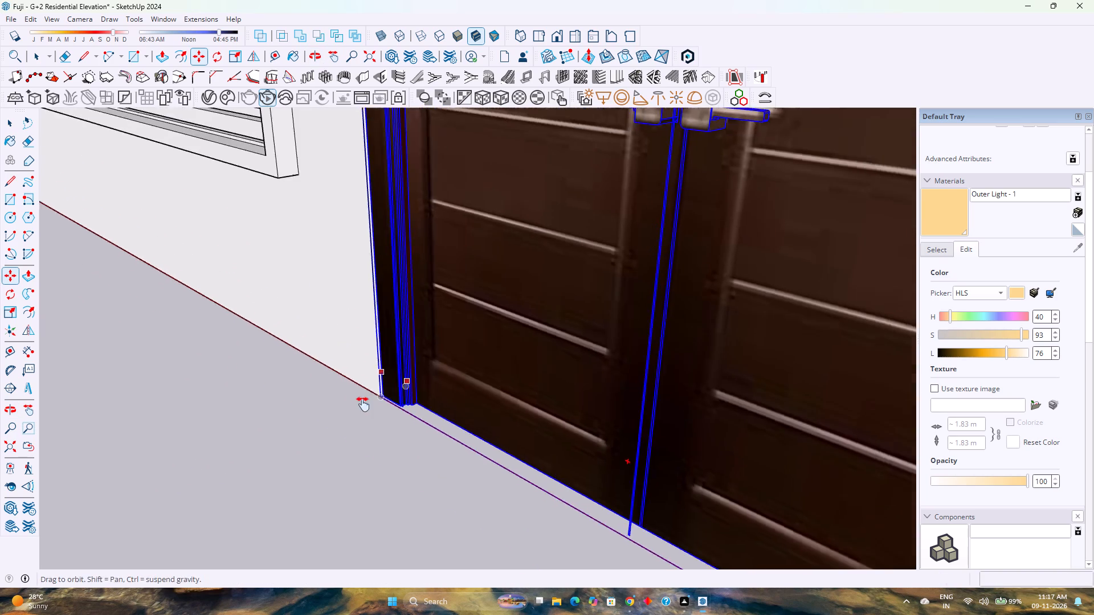
shift+middle_drag(363, 404, 348, 412)
scroll(344, 412, down, 4)
middle_drag(337, 408, 465, 379)
scroll(469, 378, down, 5)
shift+middle_drag(473, 373, 455, 455)
middle_drag(448, 441, 458, 414)
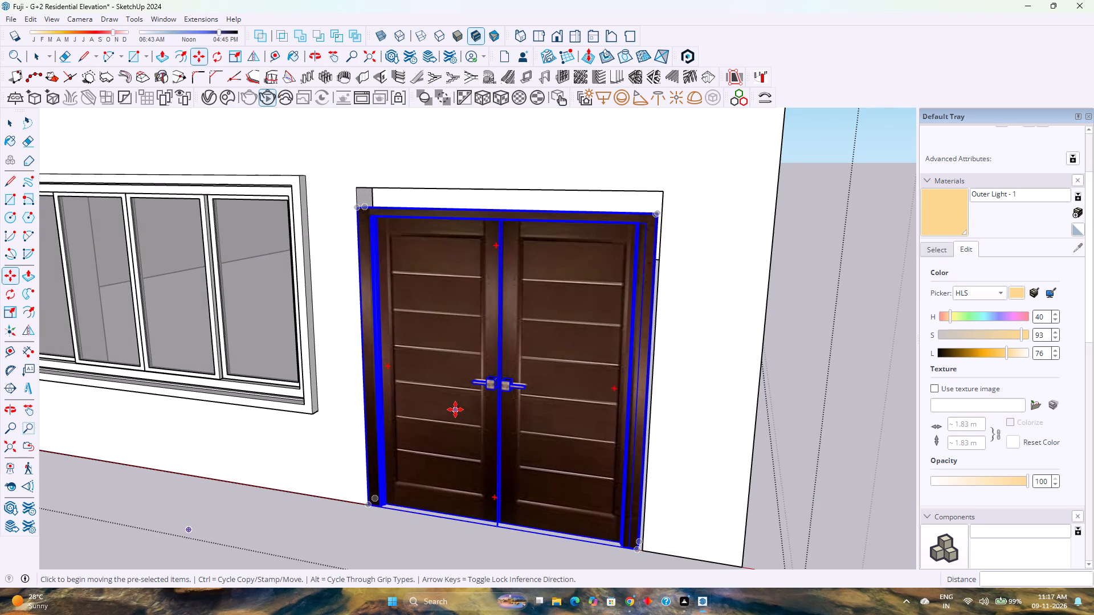
key(s)
scroll(636, 385, up, 3)
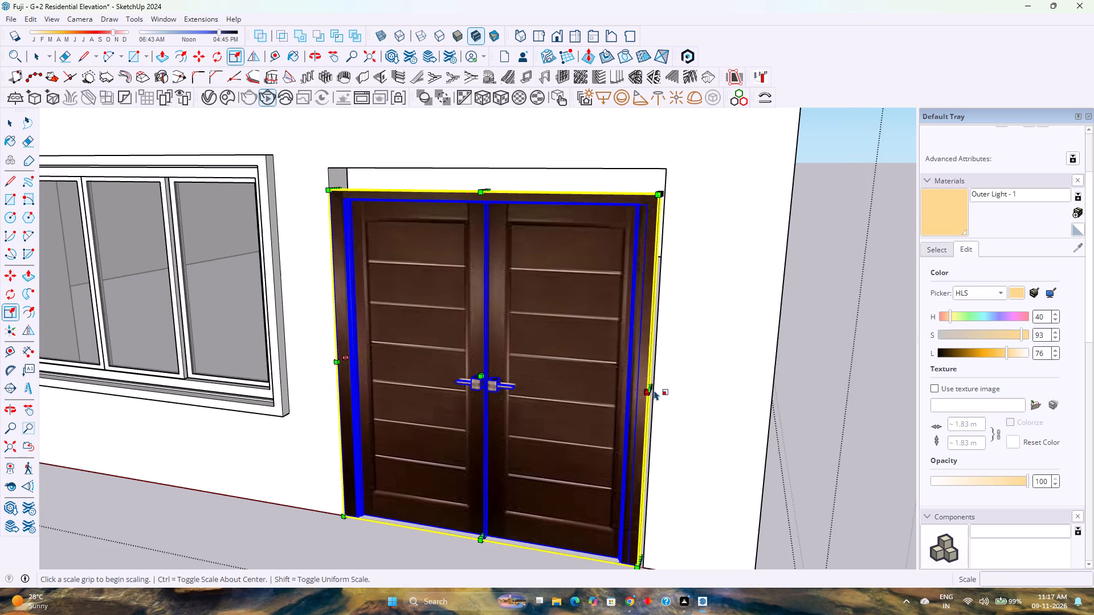
scroll(654, 390, up, 9)
click(577, 369)
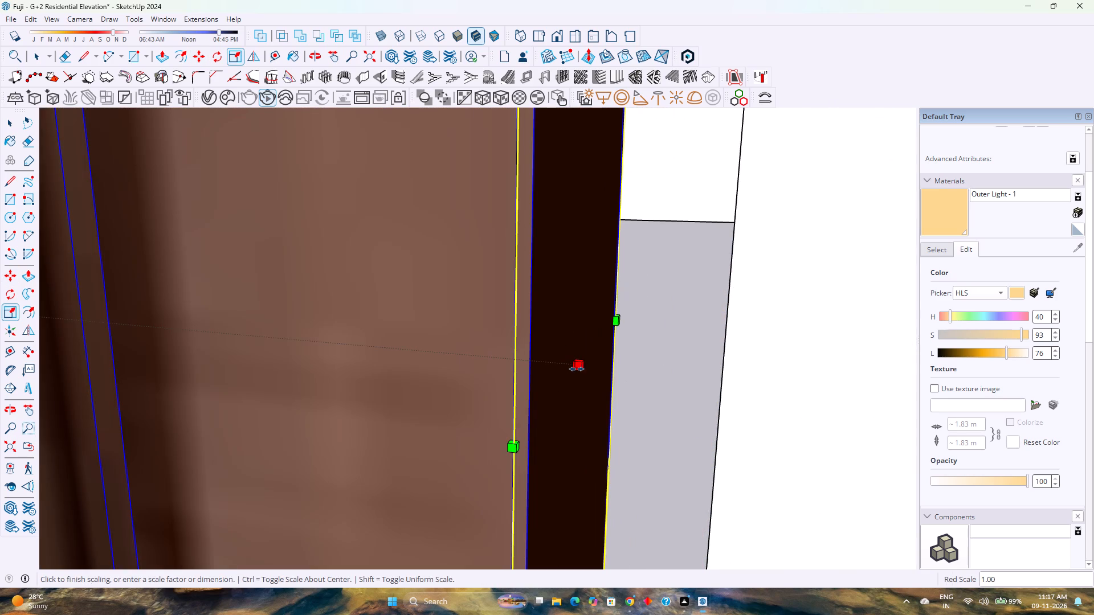
click(726, 319)
Scale the double door's height along the blue axis up to the doorway's top edge, about 1.06 times.
scroll(583, 373, down, 2)
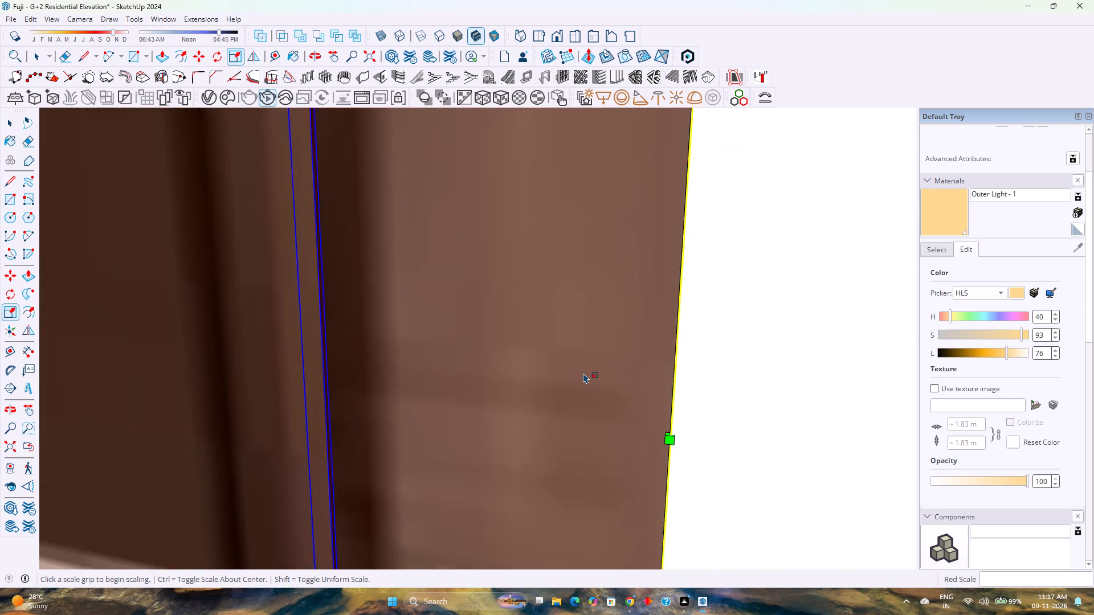
scroll(583, 373, down, 15)
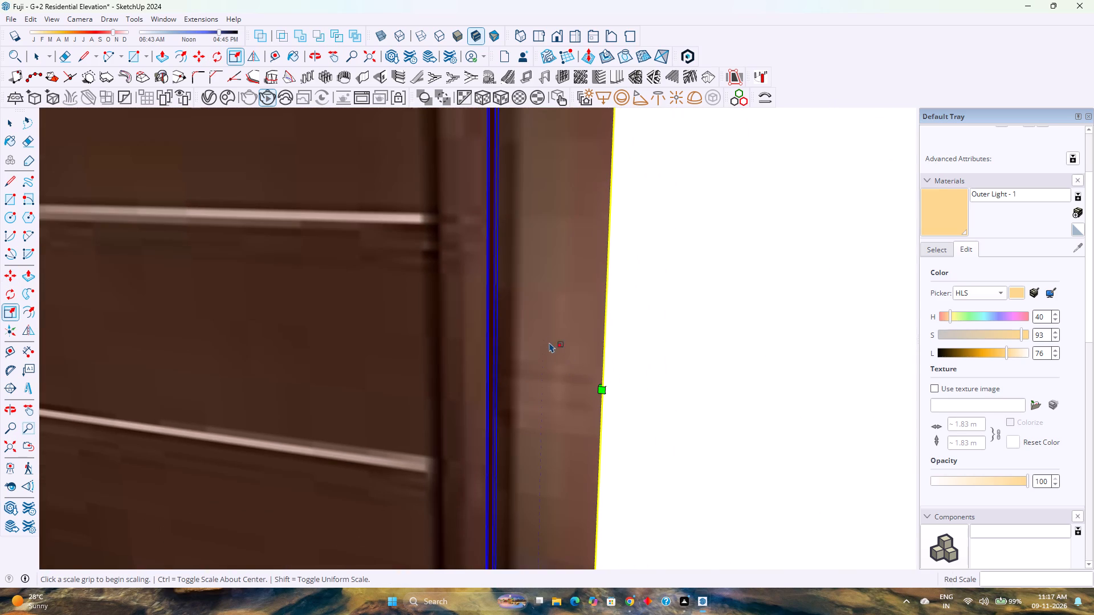
scroll(543, 338, down, 15)
scroll(399, 228, down, 4)
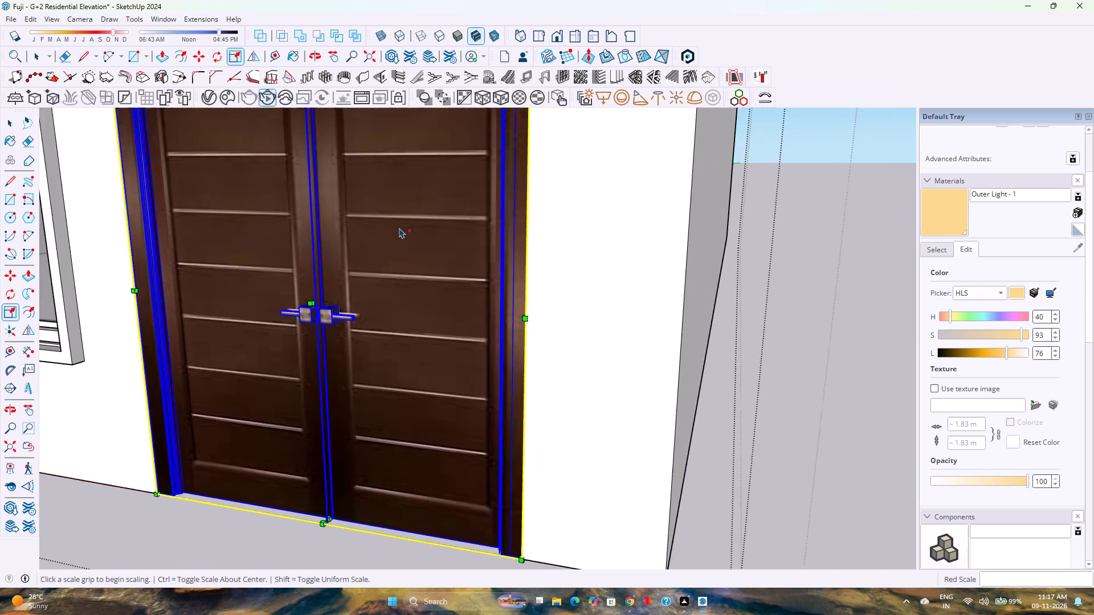
scroll(399, 228, down, 2)
shift+middle_drag(397, 223, 428, 292)
scroll(374, 215, up, 9)
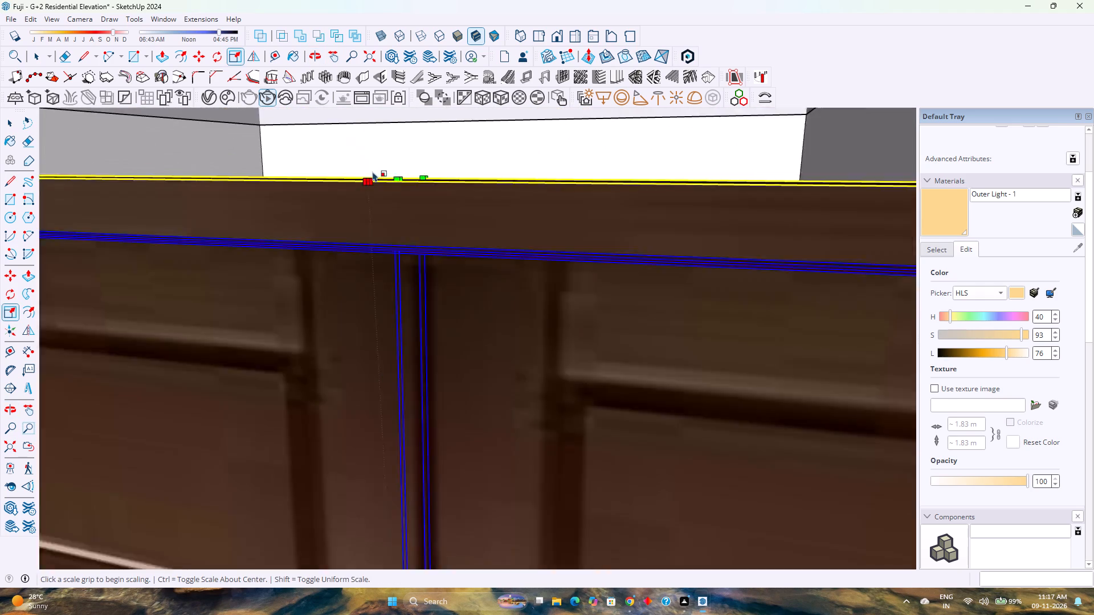
scroll(373, 171, down, 3)
scroll(382, 169, up, 1)
middle_drag(383, 169, 384, 177)
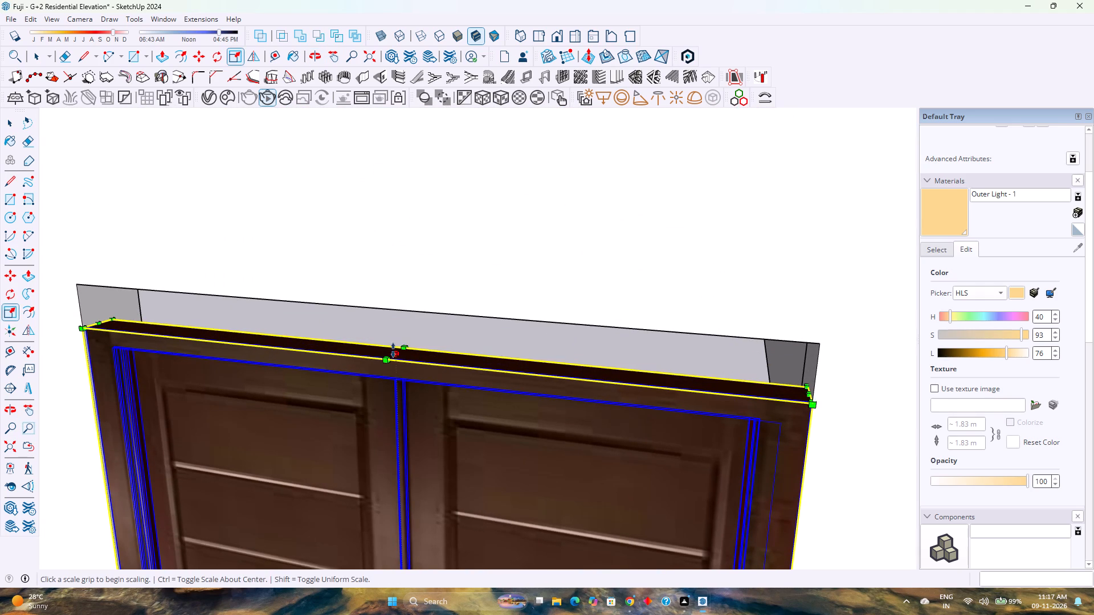
click(397, 352)
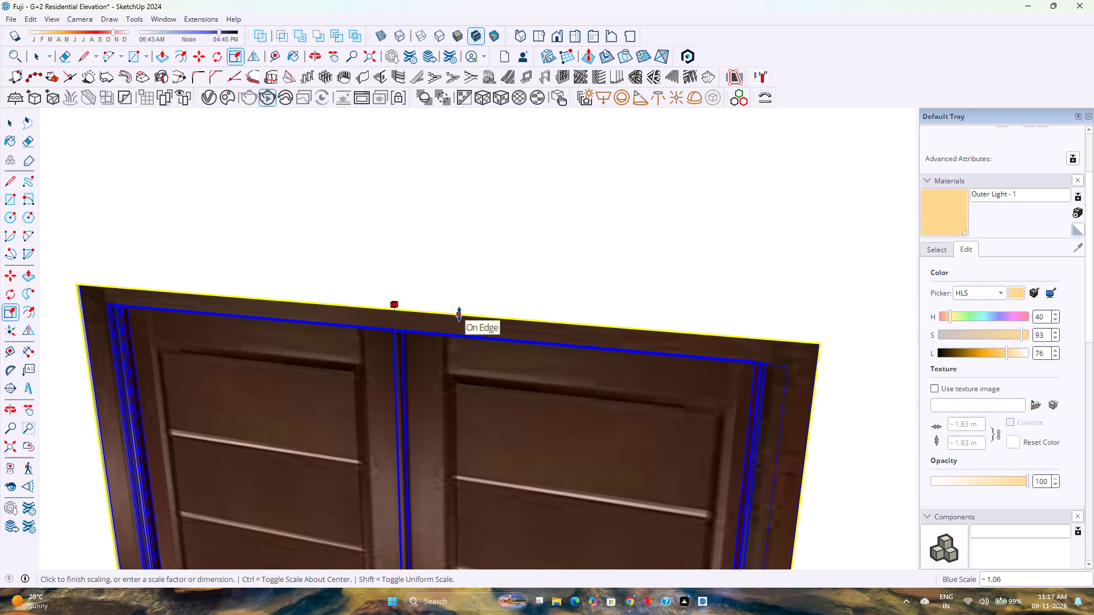
click(459, 314)
scroll(387, 394, down, 8)
key(space)
scroll(390, 384, down, 6)
middle_drag(381, 402, 452, 328)
scroll(473, 309, up, 1)
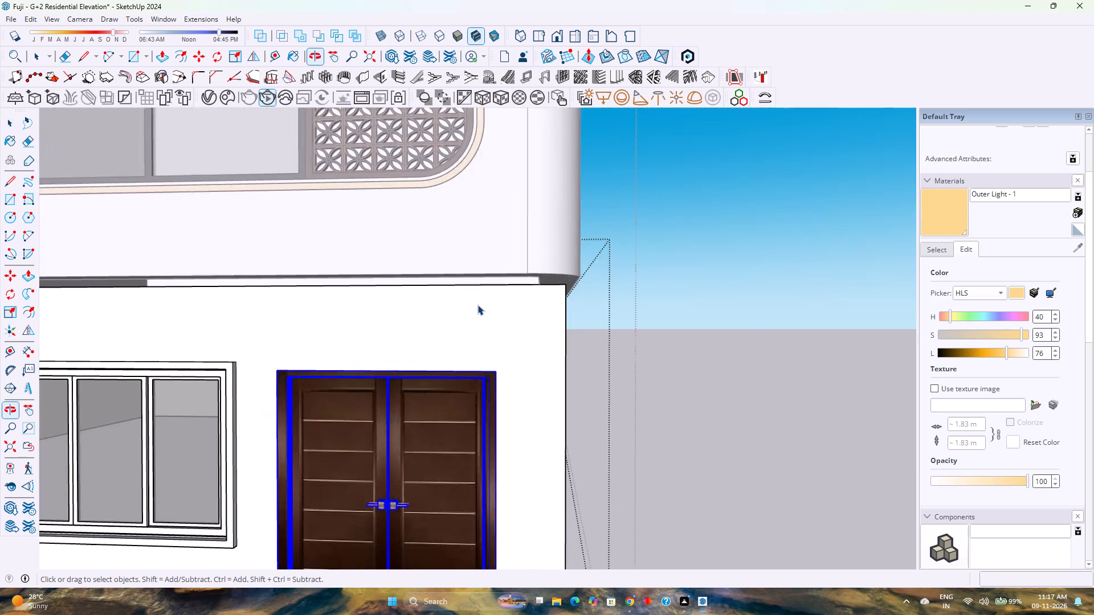
scroll(477, 305, down, 9)
click(652, 322)
Save the model with the double door fitted in the ground-floor doorway.
scroll(472, 358, up, 3)
shift+middle_drag(468, 359, 571, 360)
scroll(571, 360, down, 3)
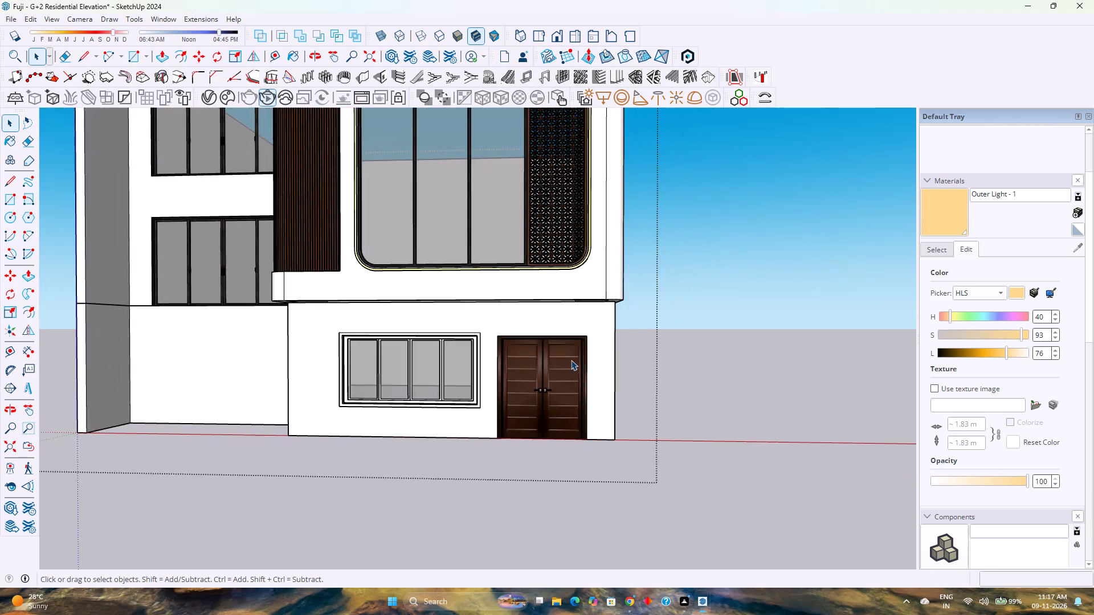
scroll(571, 360, down, 3)
shift+middle_drag(506, 360, 548, 388)
key(ctrl+s)
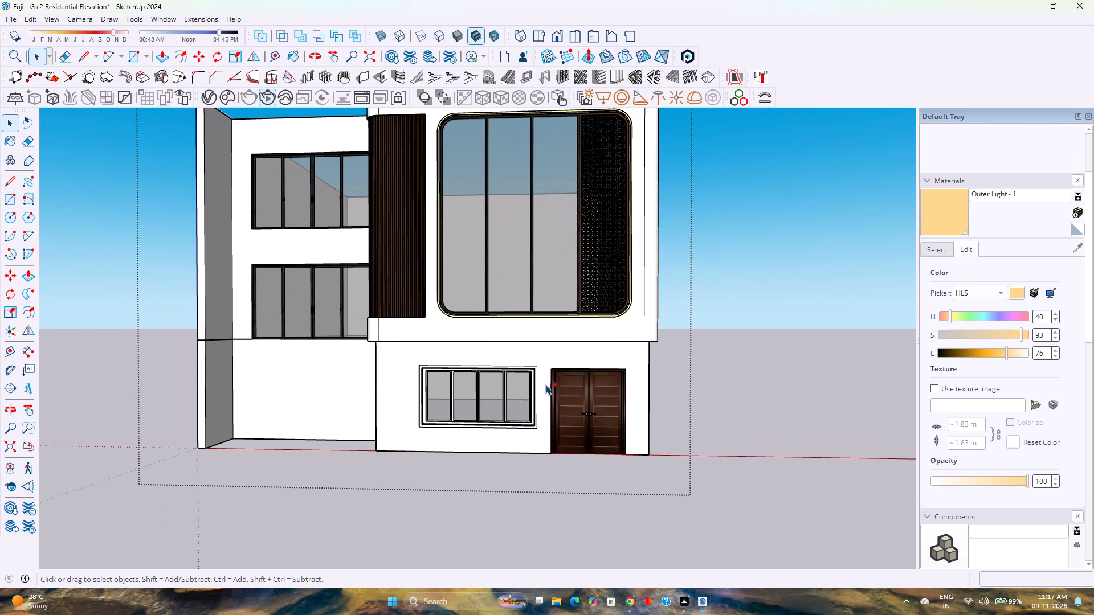
Paint the frame and mullions of the ground-floor four-panel window with the T METAL material.
scroll(461, 403, up, 3)
click(451, 372)
scroll(451, 372, up, 3)
double_click(451, 372)
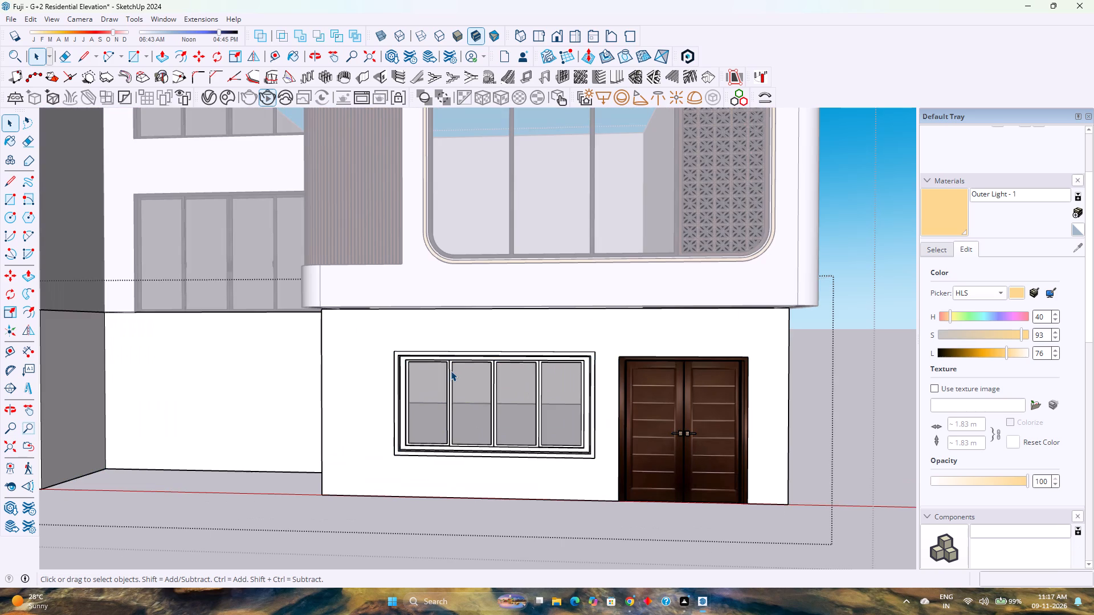
click(450, 370)
scroll(450, 370, up, 12)
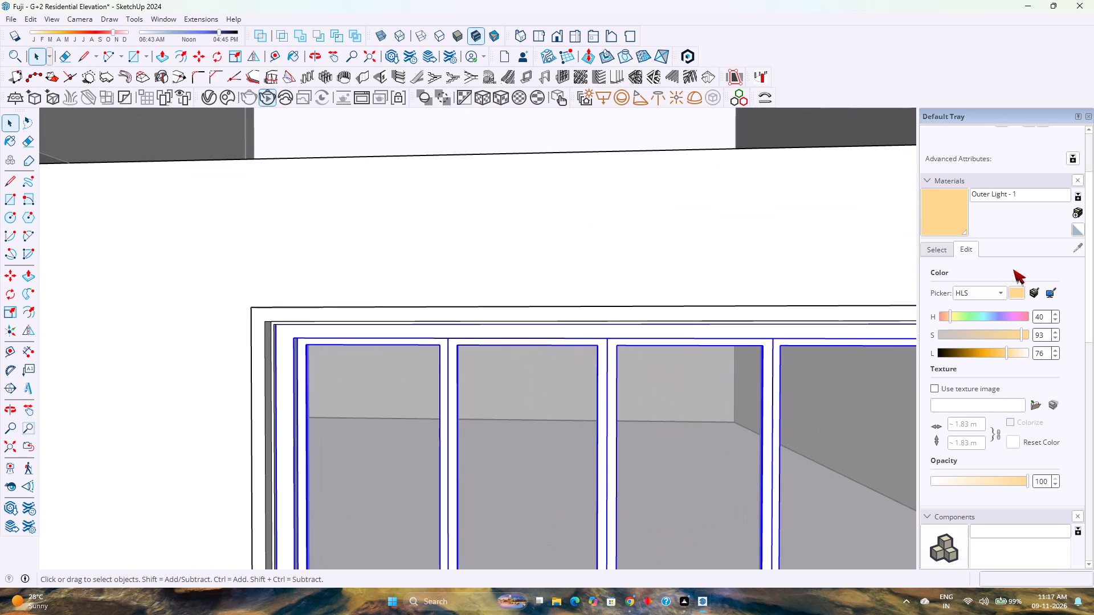
click(941, 251)
click(1032, 322)
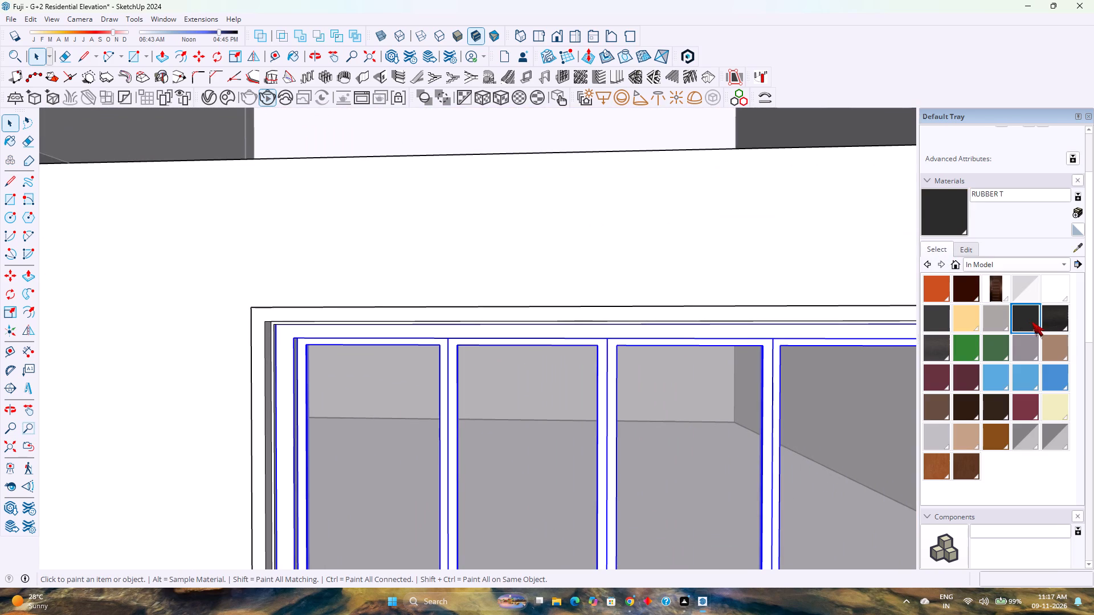
click(1059, 325)
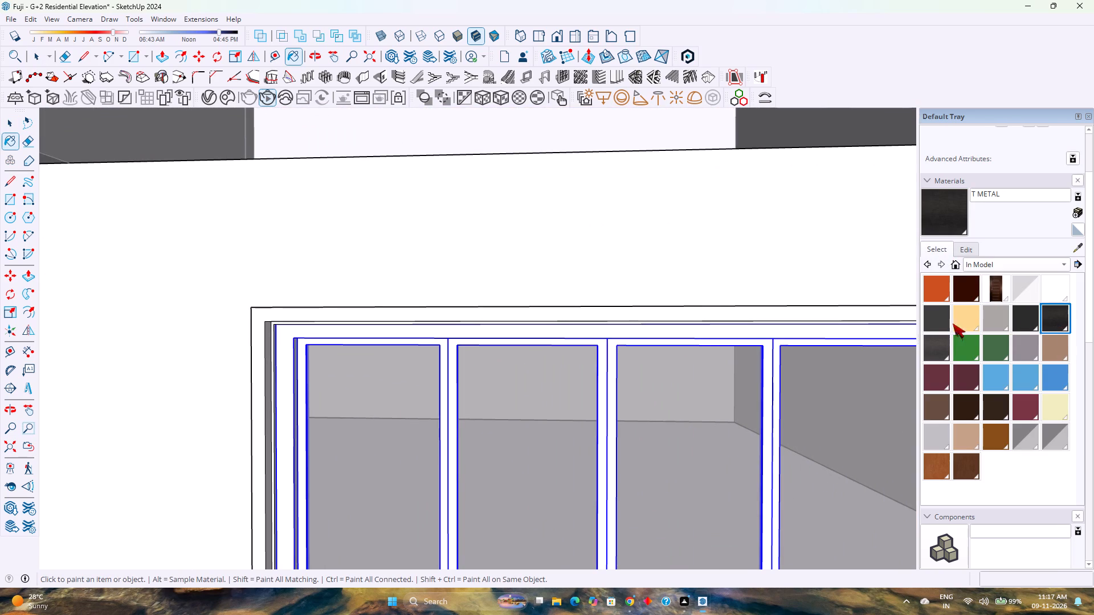
click(609, 406)
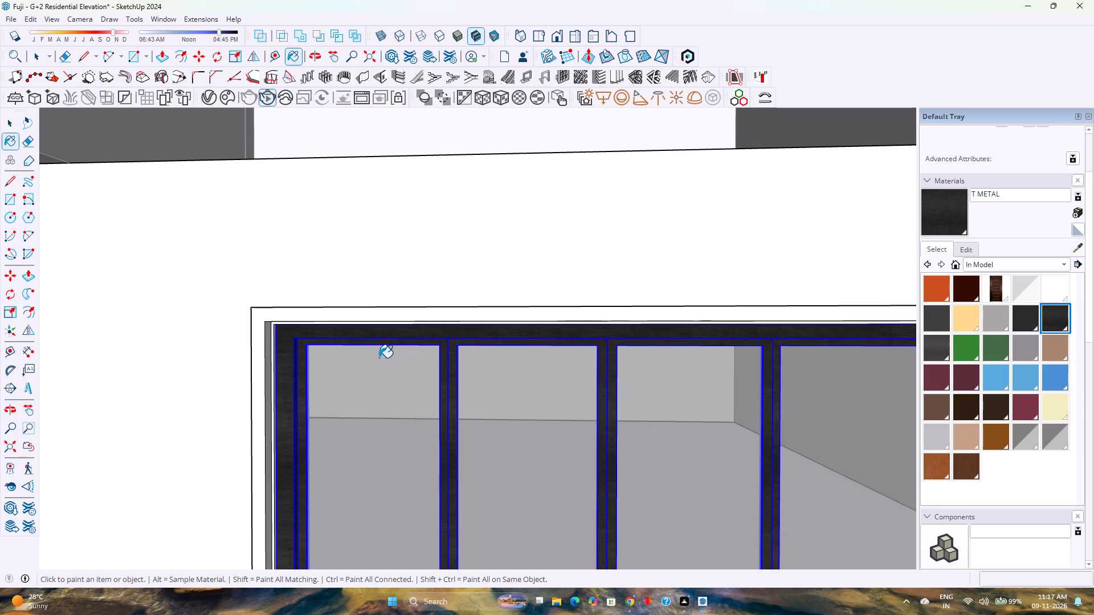
key(space)
scroll(353, 370, up, 4)
middle_drag(343, 360, 318, 327)
scroll(317, 321, down, 4)
scroll(317, 321, up, 8)
middle_drag(317, 321, 277, 304)
scroll(277, 304, down, 3)
key(Escape)
Close the open group and save the model with the painted window frame.
scroll(284, 302, down, 13)
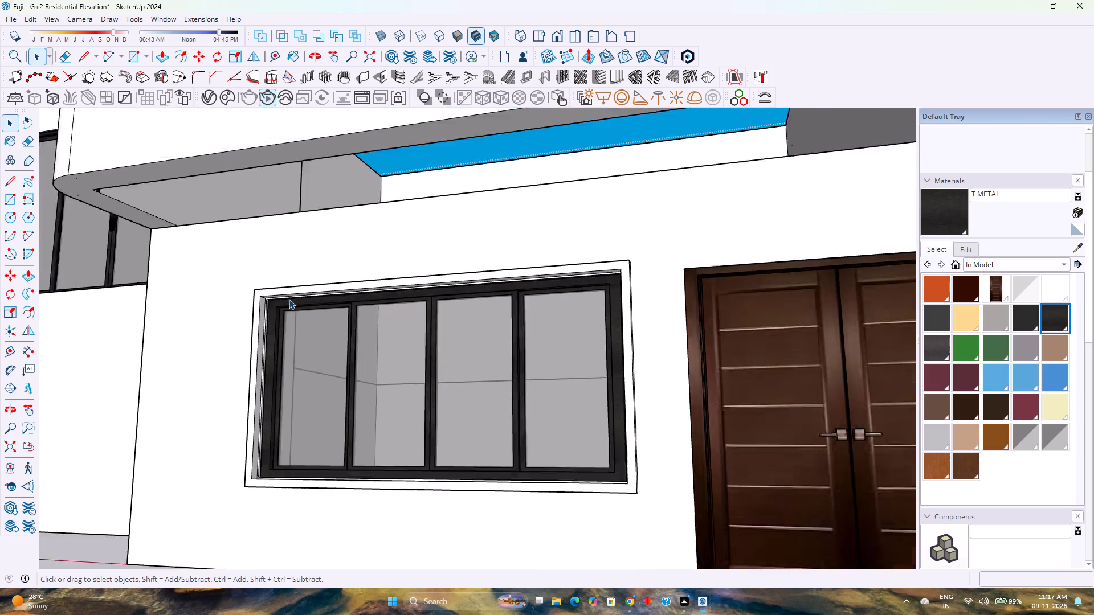
scroll(289, 299, down, 6)
scroll(289, 299, up, 1)
scroll(289, 299, down, 7)
shift+middle_drag(294, 294, 411, 441)
shift+middle_click(411, 441)
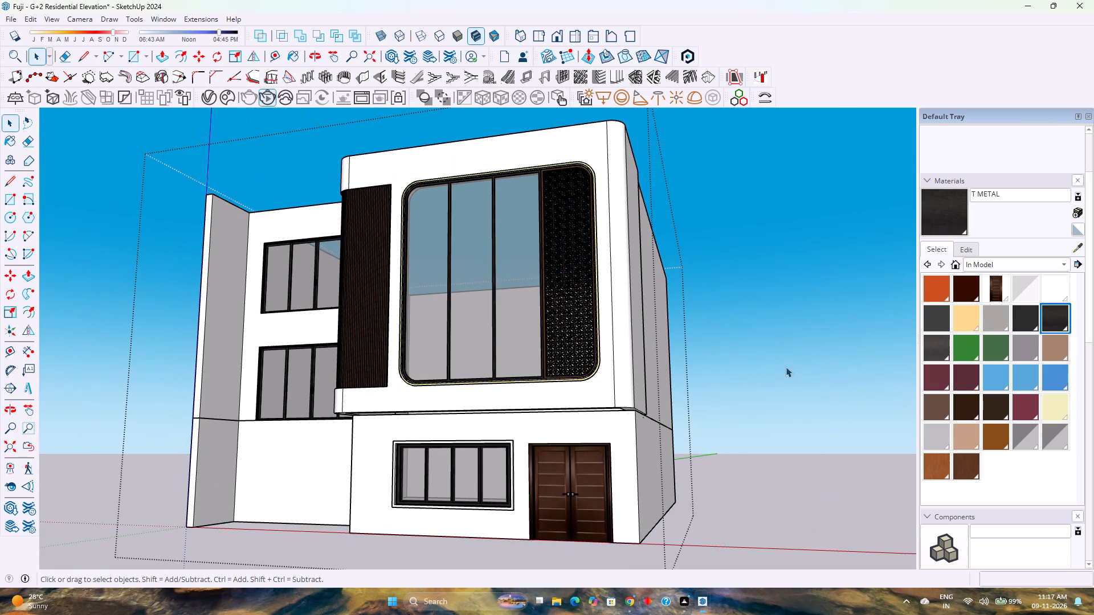
click(791, 362)
key(ctrl+s)
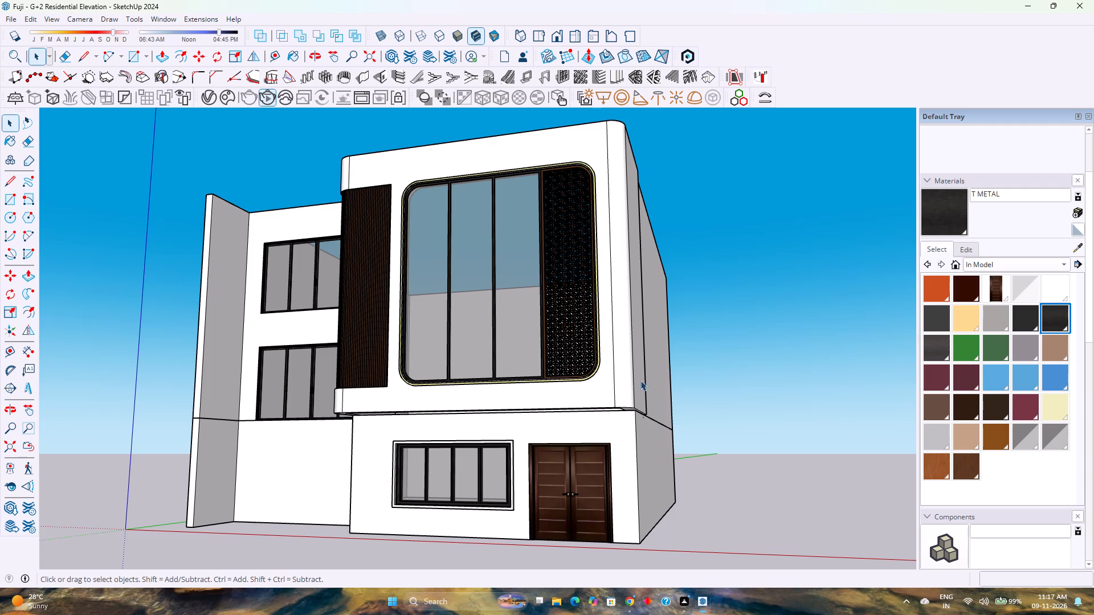
Examine the whole front elevation from several distances and angles.
scroll(831, 359, down, 4)
scroll(831, 359, up, 4)
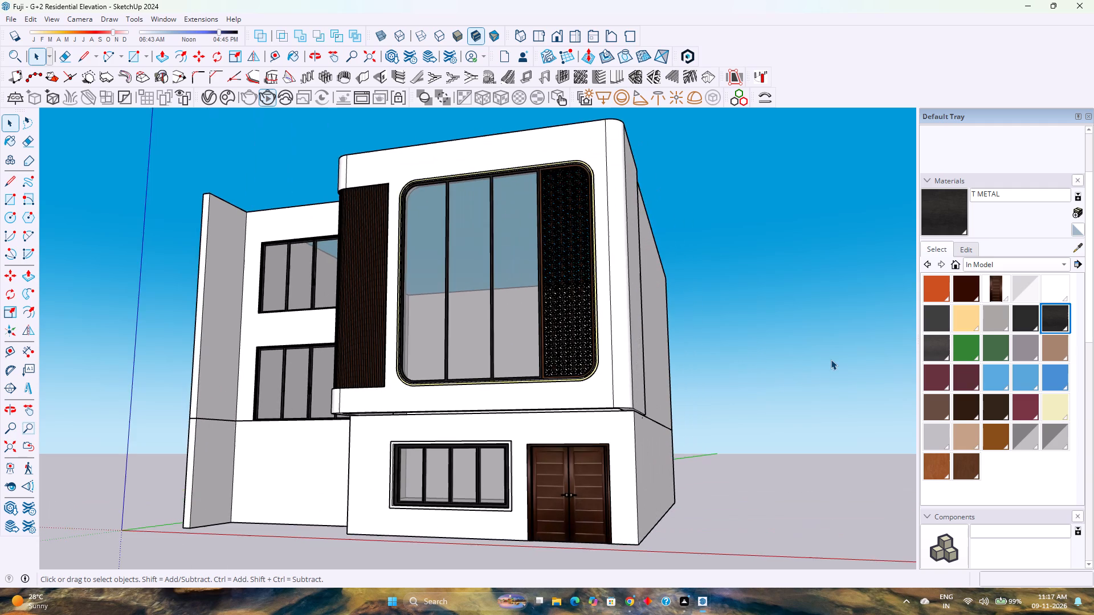
scroll(831, 359, down, 2)
scroll(831, 359, up, 2)
scroll(831, 359, down, 3)
scroll(831, 359, up, 3)
scroll(831, 359, down, 4)
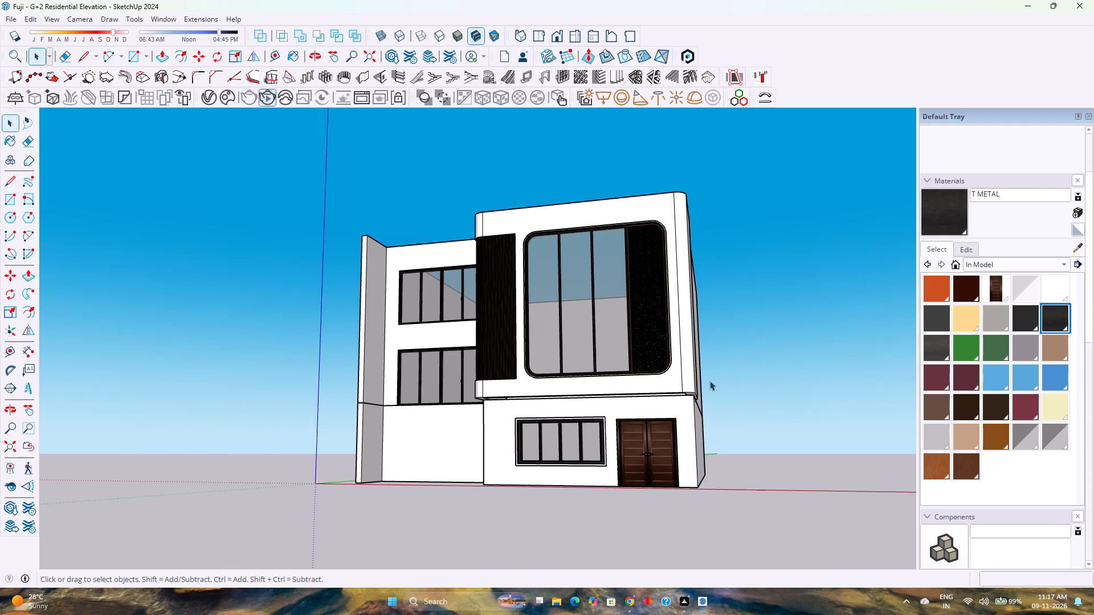
middle_drag(709, 381, 771, 442)
middle_click(771, 442)
scroll(745, 413, up, 4)
scroll(560, 336, up, 1)
scroll(569, 335, down, 5)
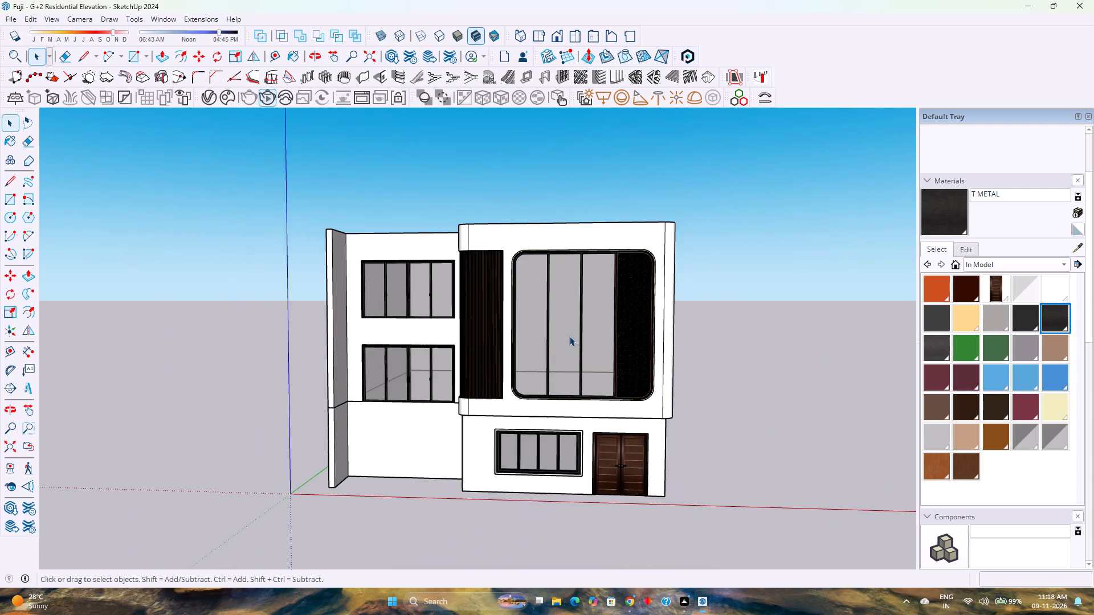
middle_drag(548, 351, 501, 302)
middle_click(501, 302)
Open the ground-floor wall group and hide its side wall face around the corner from the double door.
scroll(651, 382, up, 11)
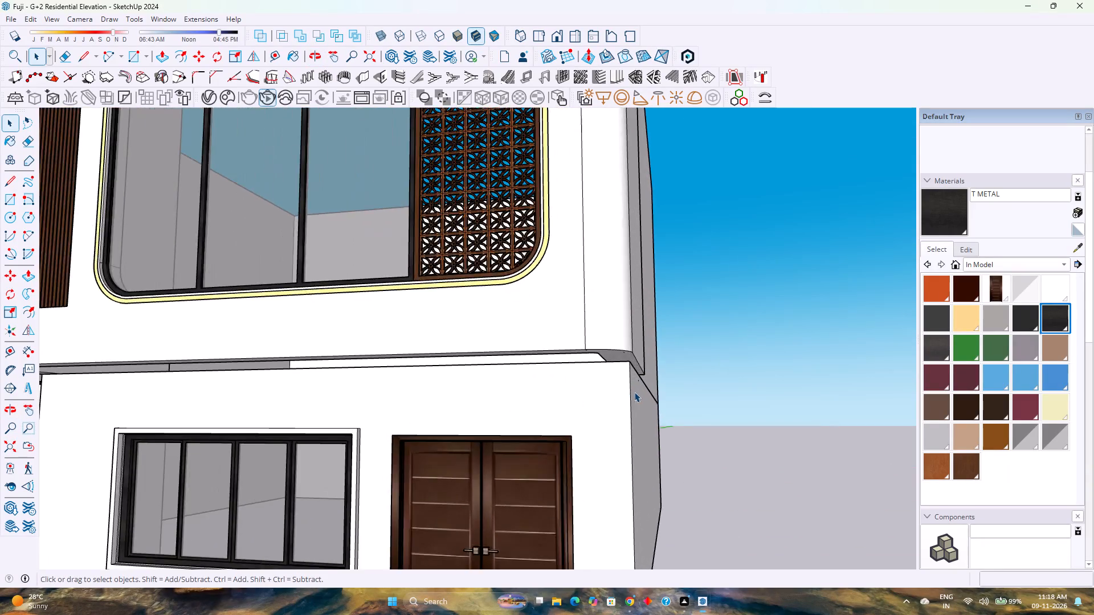
scroll(634, 392, up, 2)
middle_drag(635, 392, 526, 397)
scroll(663, 364, up, 1)
scroll(712, 374, up, 3)
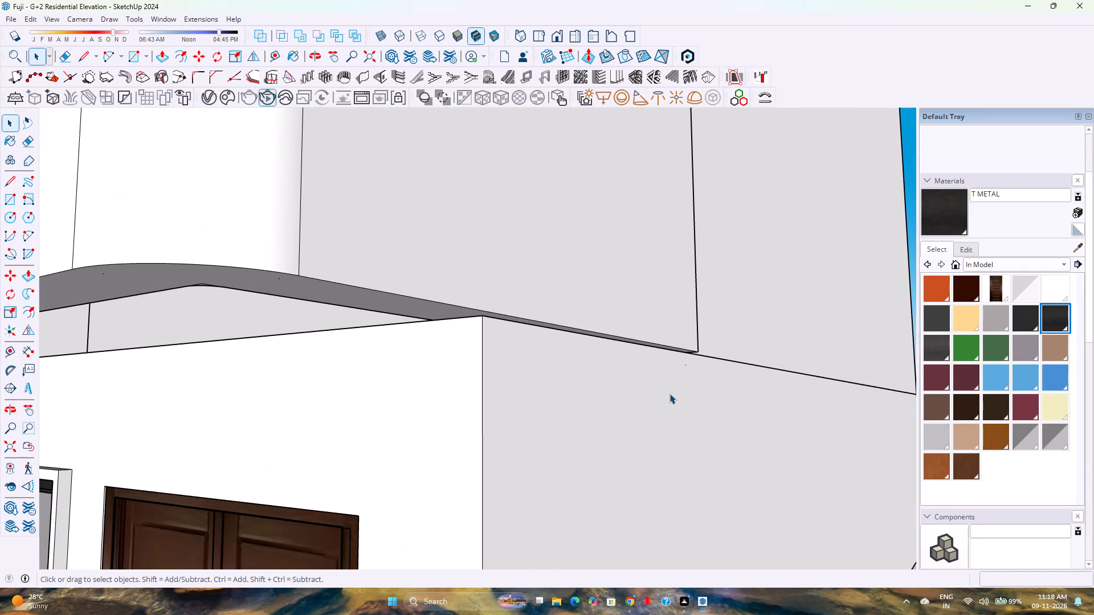
click(670, 393)
right_click(670, 393)
double_click(550, 429)
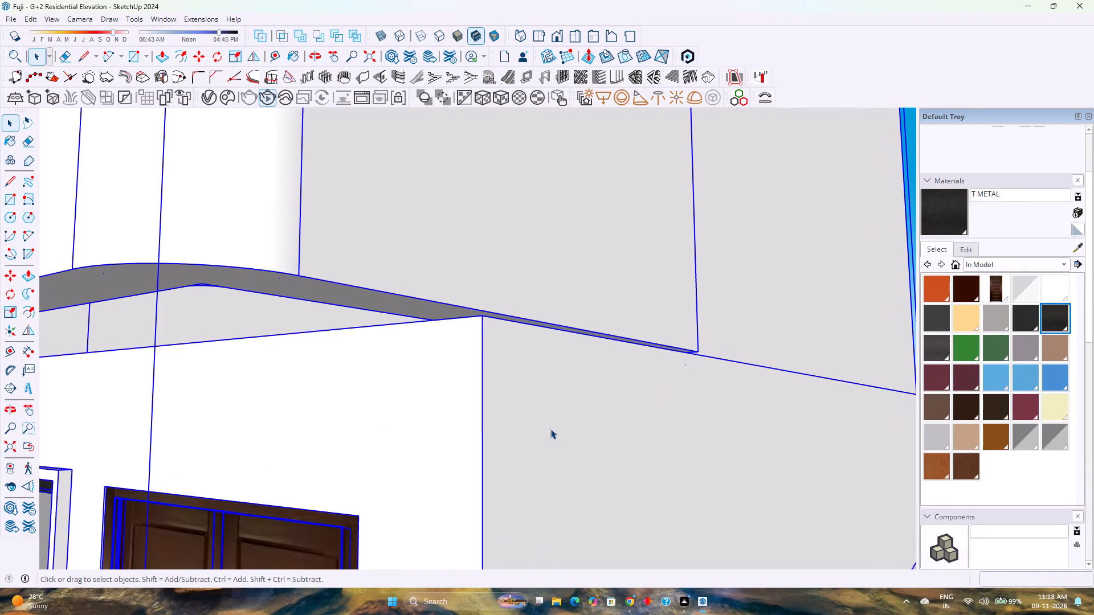
double_click(552, 429)
click(569, 424)
double_click(569, 424)
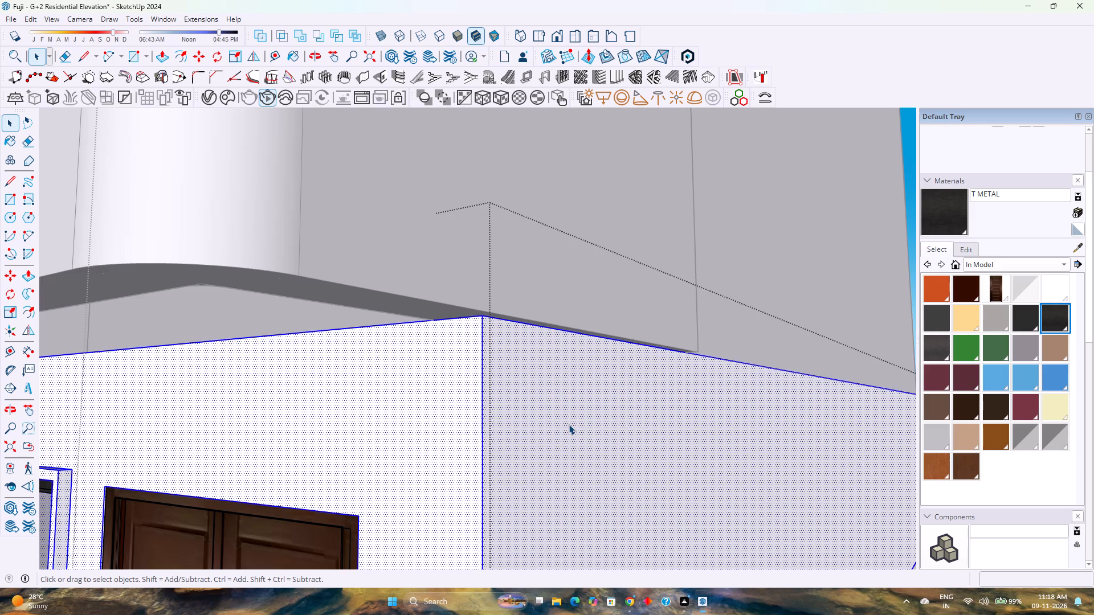
click(569, 424)
click(586, 420)
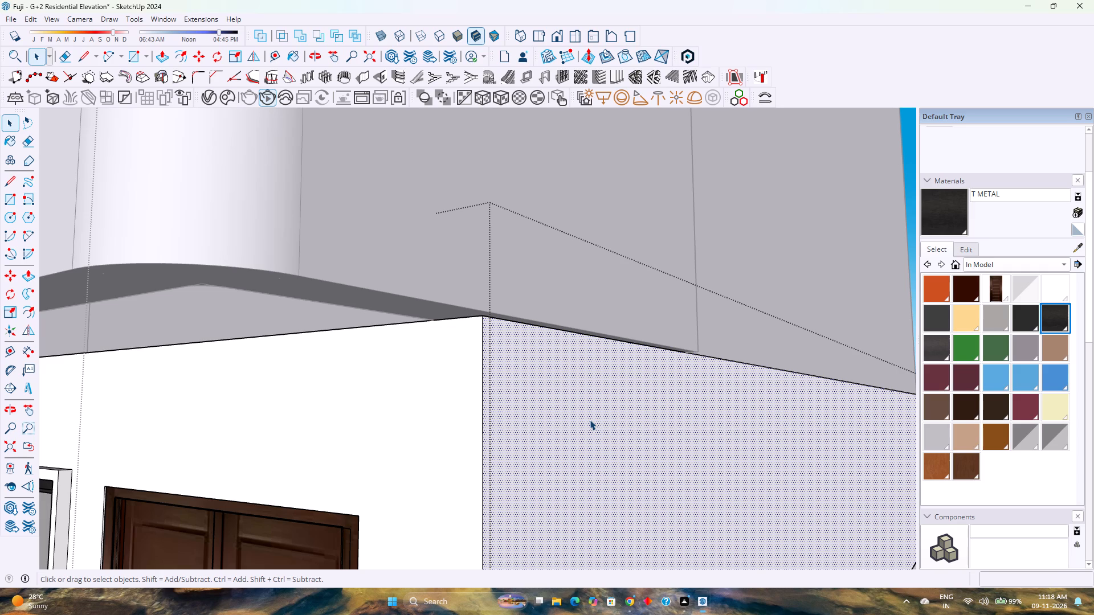
scroll(590, 420, down, 1)
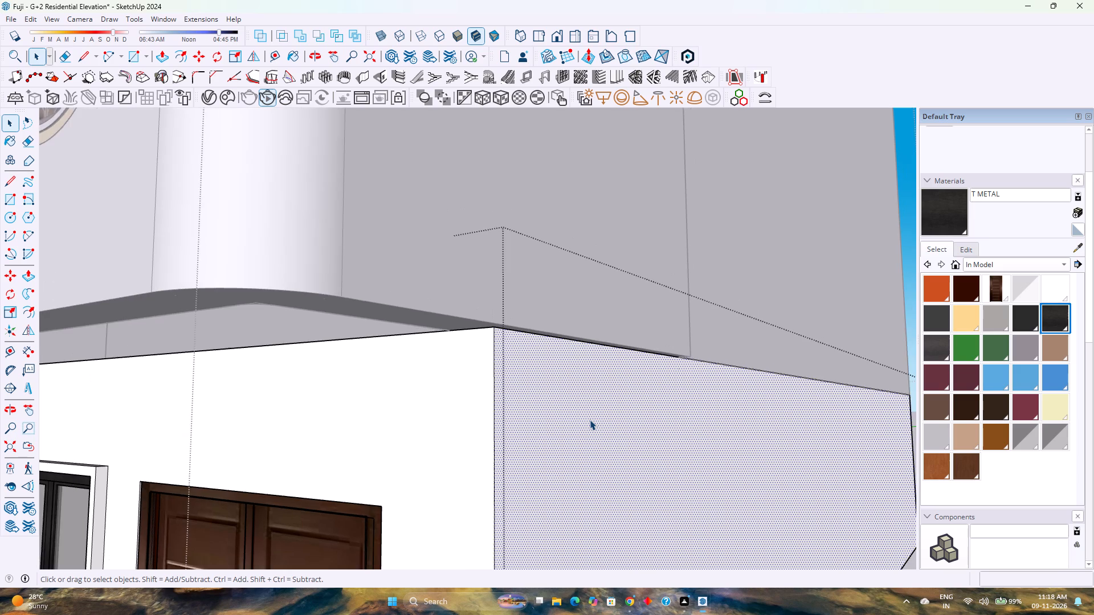
scroll(589, 420, down, 1)
scroll(589, 420, up, 1)
scroll(589, 420, down, 3)
scroll(589, 420, up, 3)
scroll(589, 420, down, 1)
scroll(589, 420, up, 1)
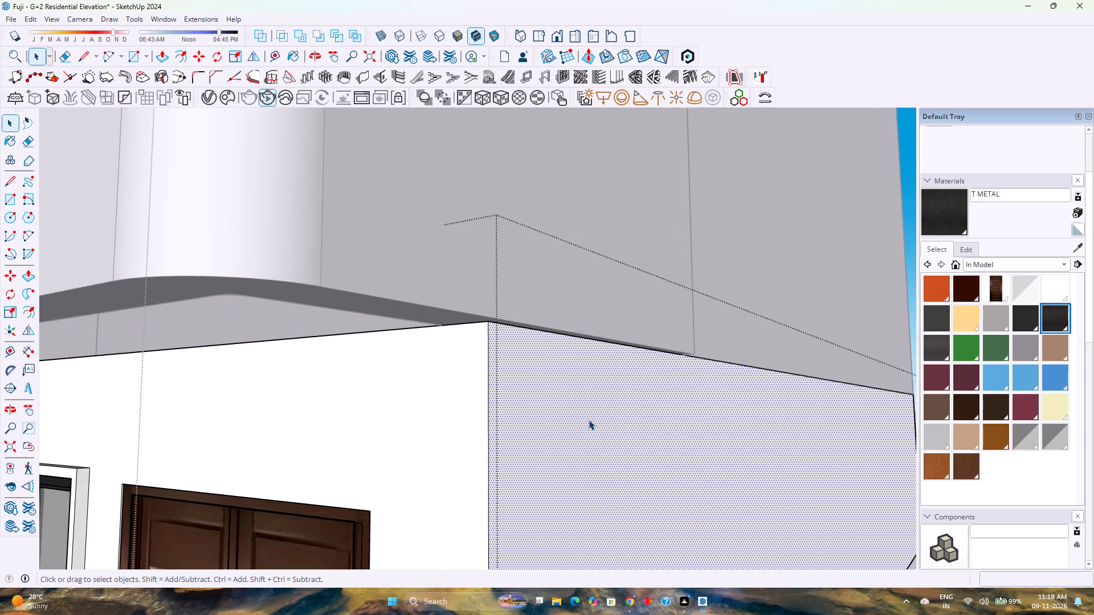
scroll(589, 420, down, 4)
scroll(589, 420, up, 4)
scroll(589, 420, down, 3)
scroll(589, 420, up, 3)
scroll(589, 420, down, 3)
right_click(589, 424)
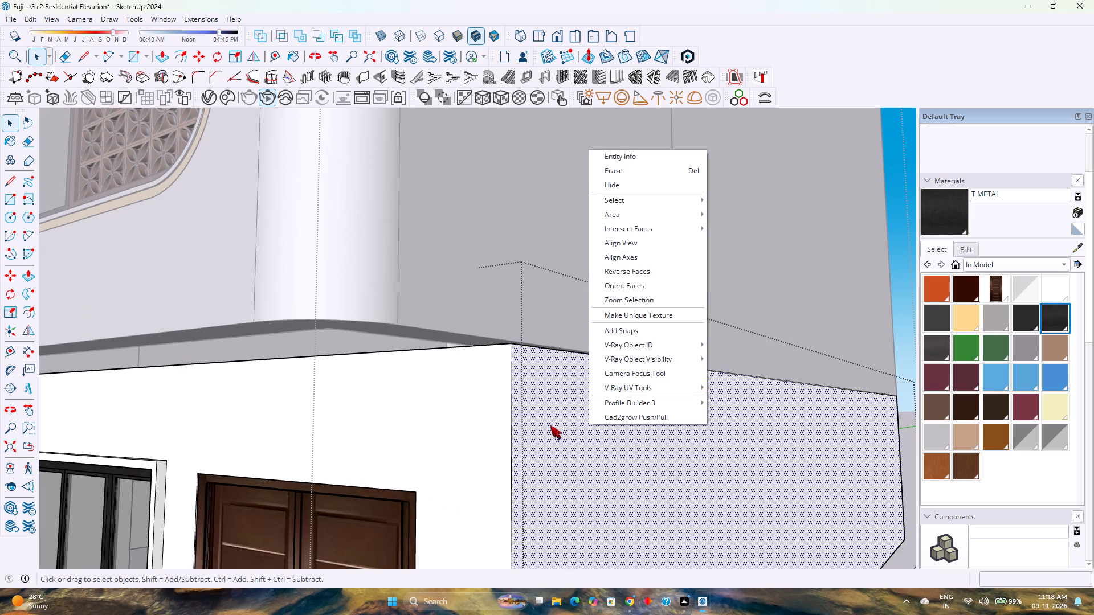
click(623, 187)
Delete the short stray edge inside the upper-floor group, just below the overhang's end along the ground-floor side wall.
scroll(643, 374, up, 2)
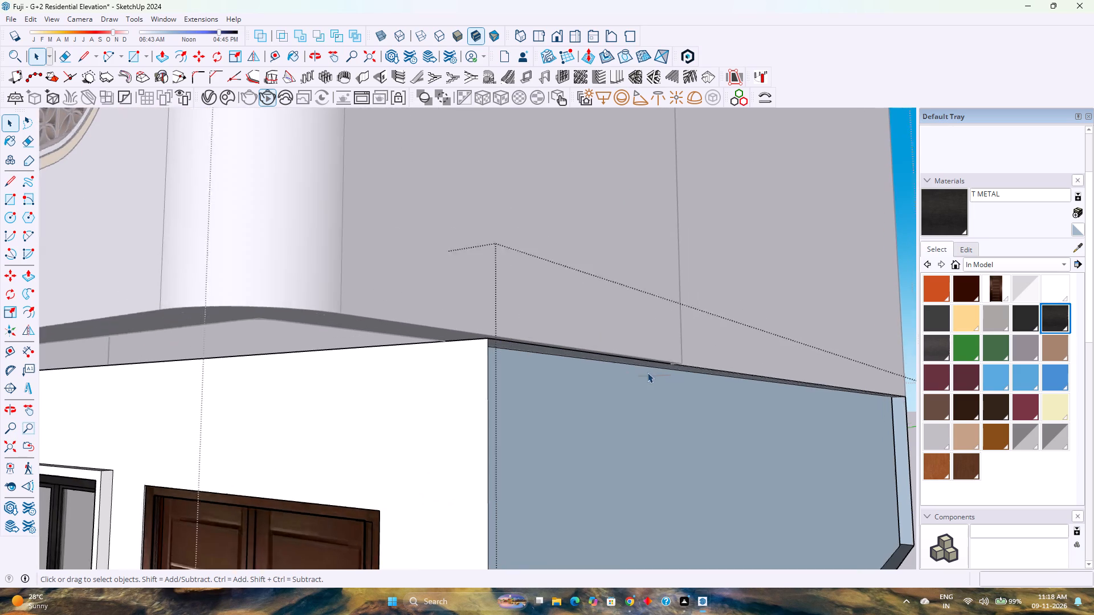
scroll(647, 372, up, 5)
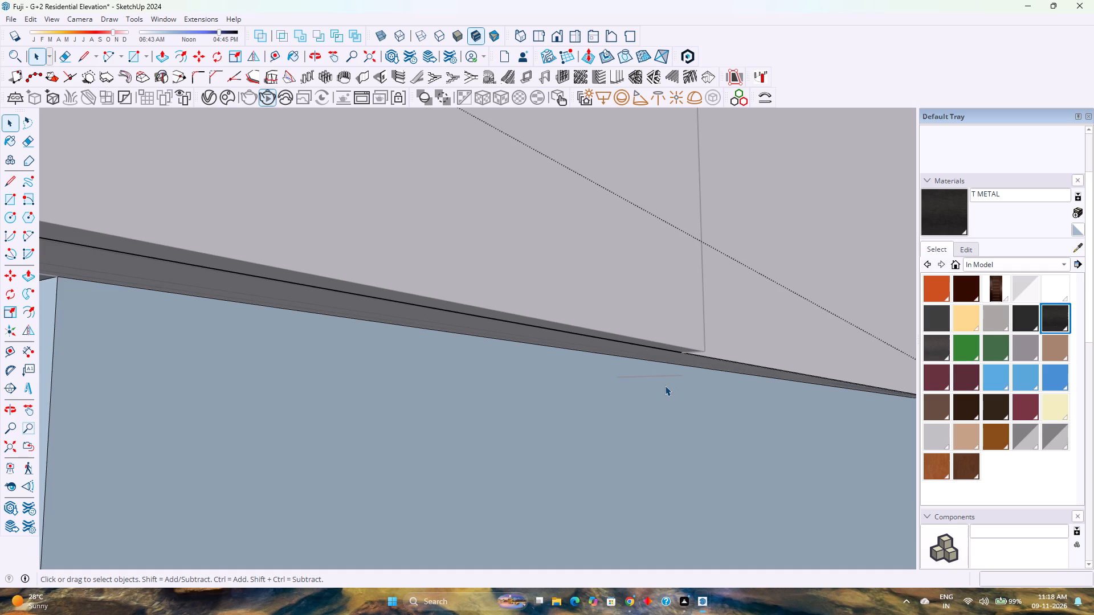
key(Escape)
click(663, 377)
click(662, 376)
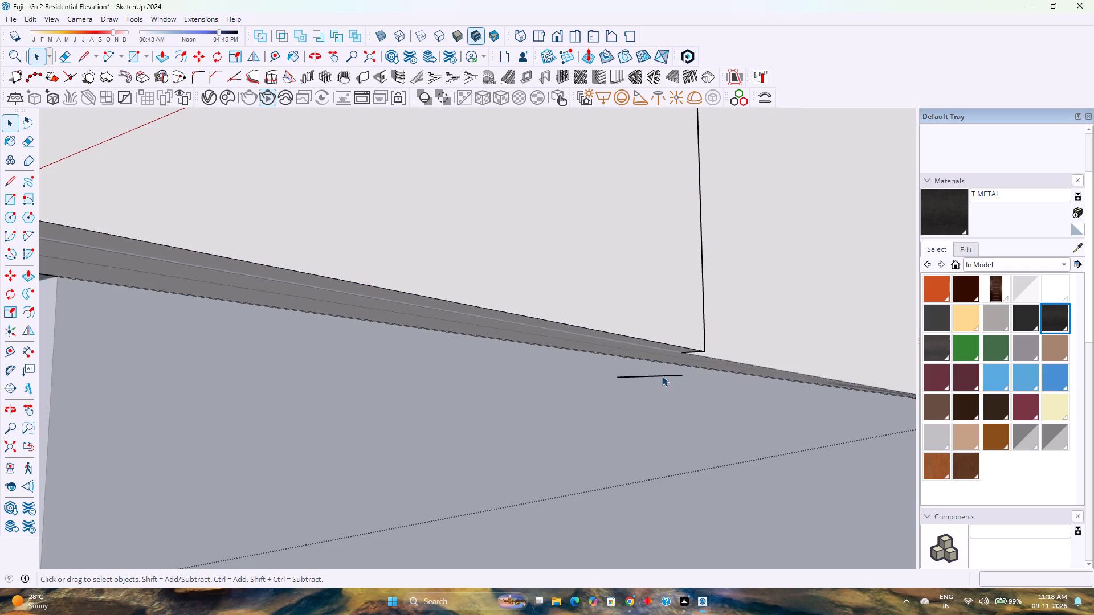
click(662, 376)
key(Delete)
scroll(663, 376, down, 7)
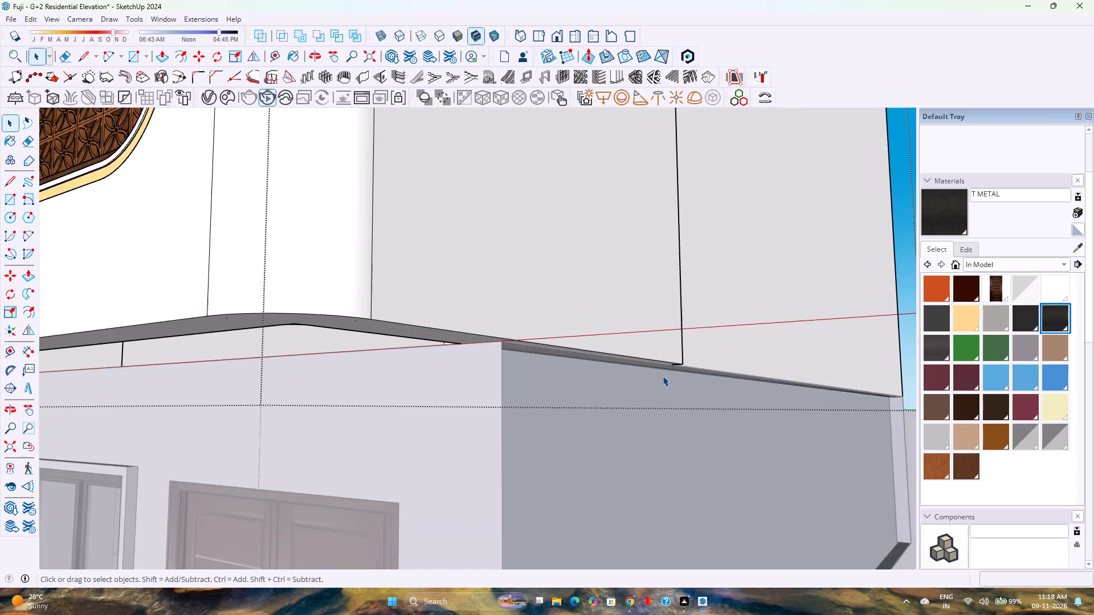
scroll(663, 376, down, 12)
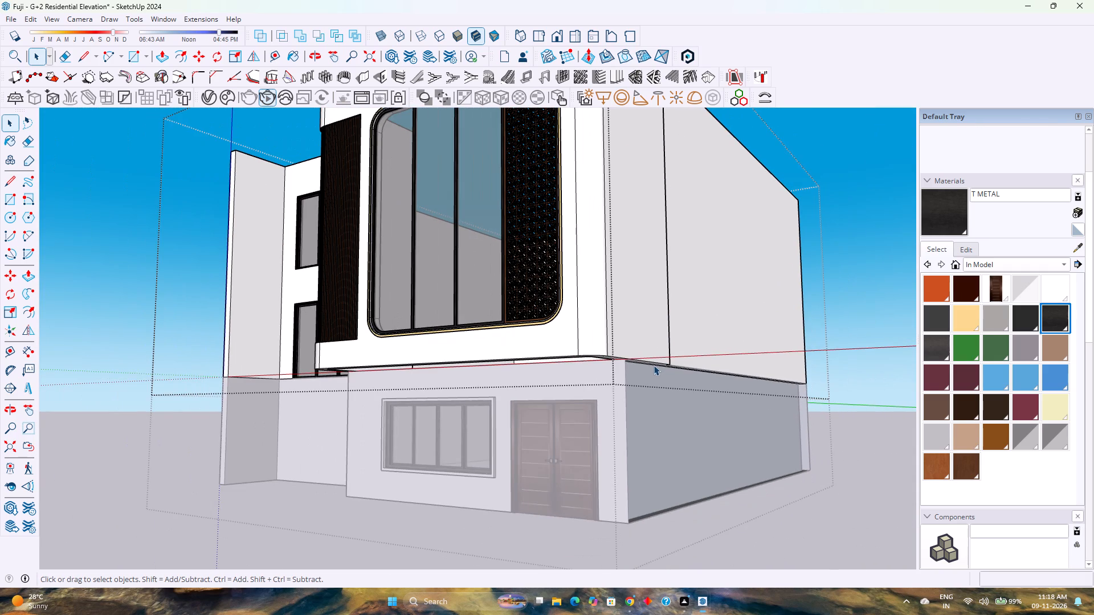
key(Escape)
Open the ground-floor wall group, unhide its side wall face around the corner from the double door, and close the group.
scroll(654, 417, up, 4)
click(654, 417)
click(654, 417)
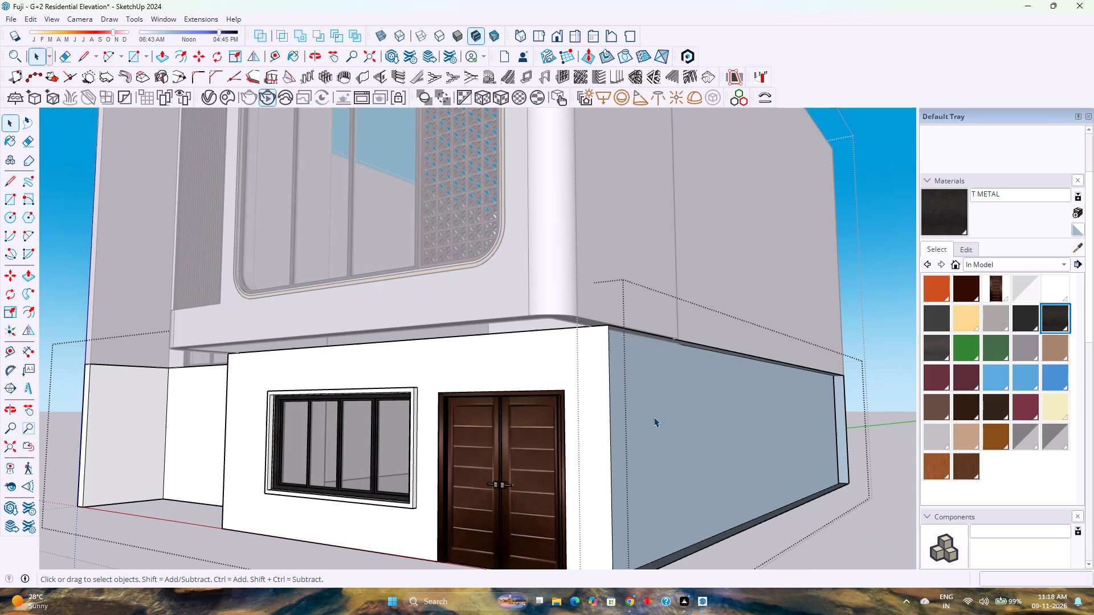
click(23, 20)
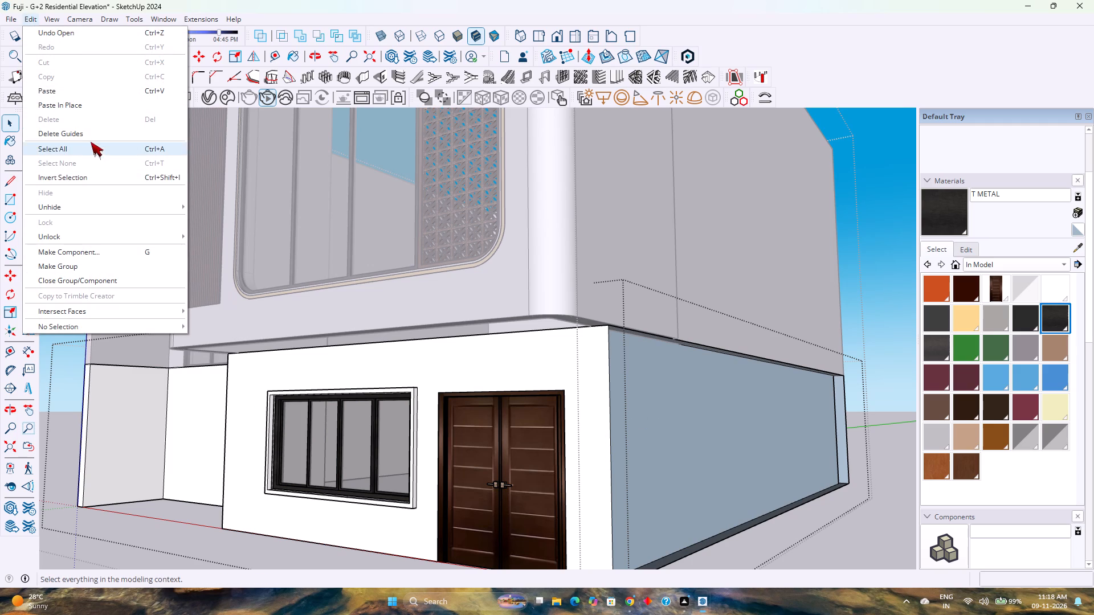
click(215, 237)
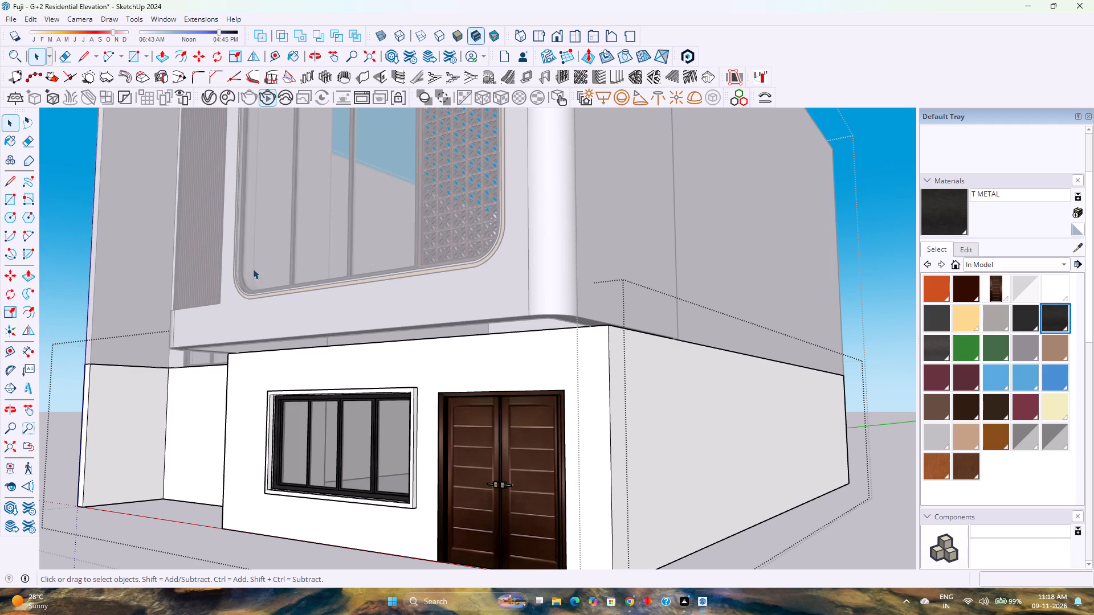
scroll(290, 302, down, 1)
click(747, 536)
click(813, 527)
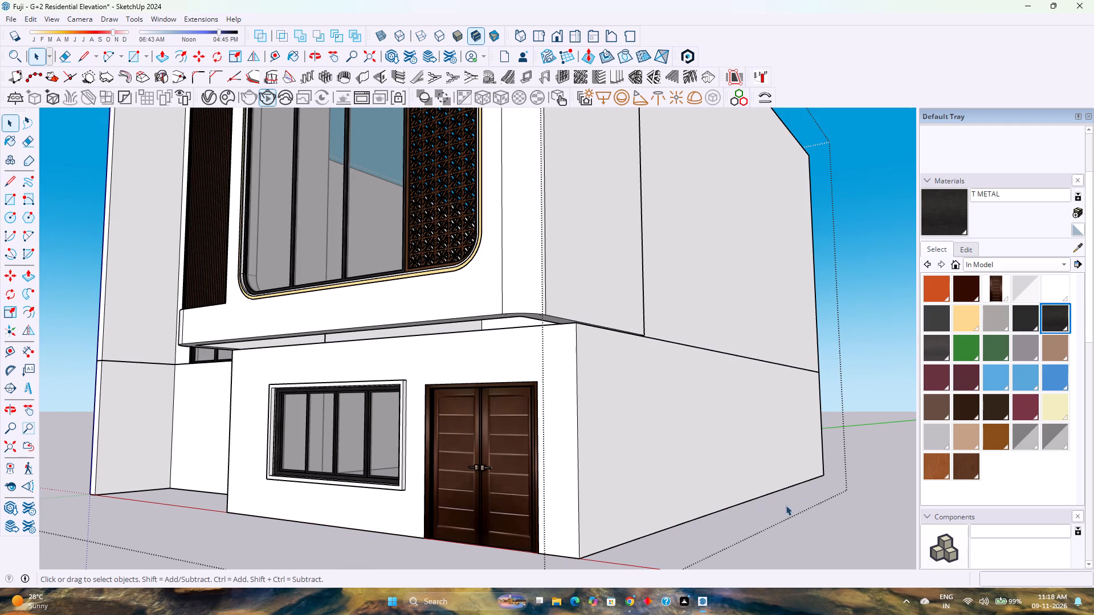
Examine the ground-floor side wall and its junction with the upper floor from closer and farther distances.
scroll(728, 490, down, 4)
scroll(728, 490, up, 4)
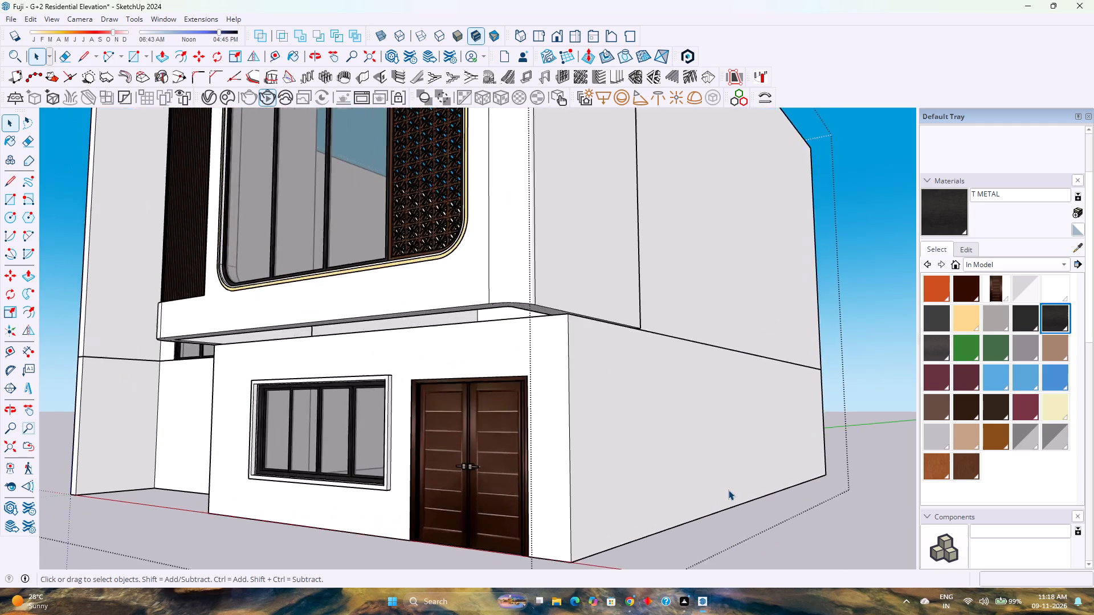
scroll(728, 490, down, 4)
scroll(728, 490, up, 4)
scroll(730, 487, down, 5)
scroll(730, 487, up, 4)
scroll(730, 487, down, 4)
scroll(730, 487, up, 5)
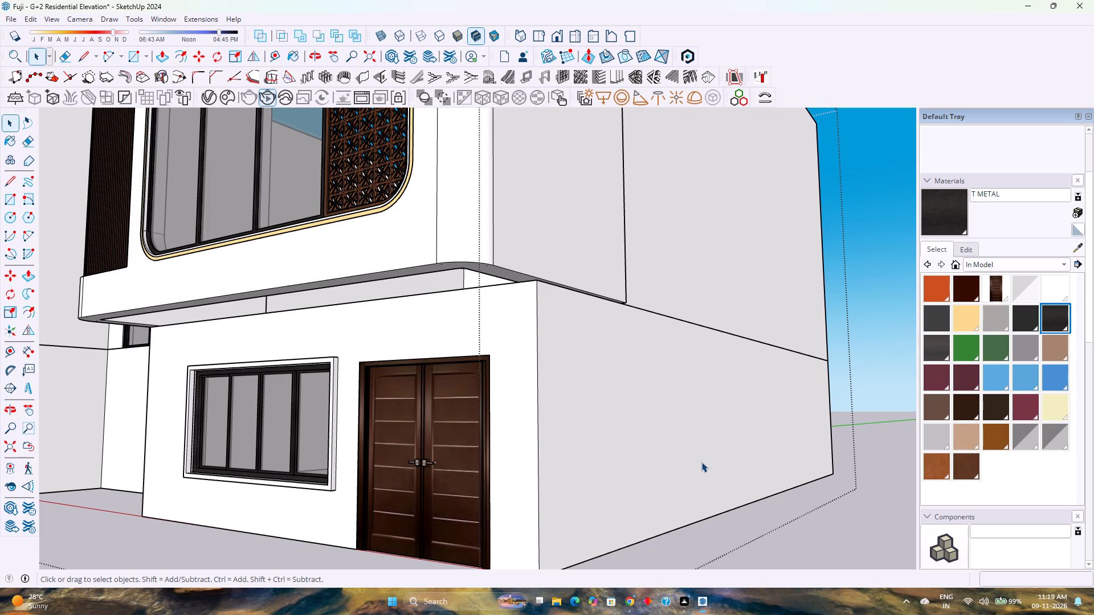
scroll(701, 462, down, 4)
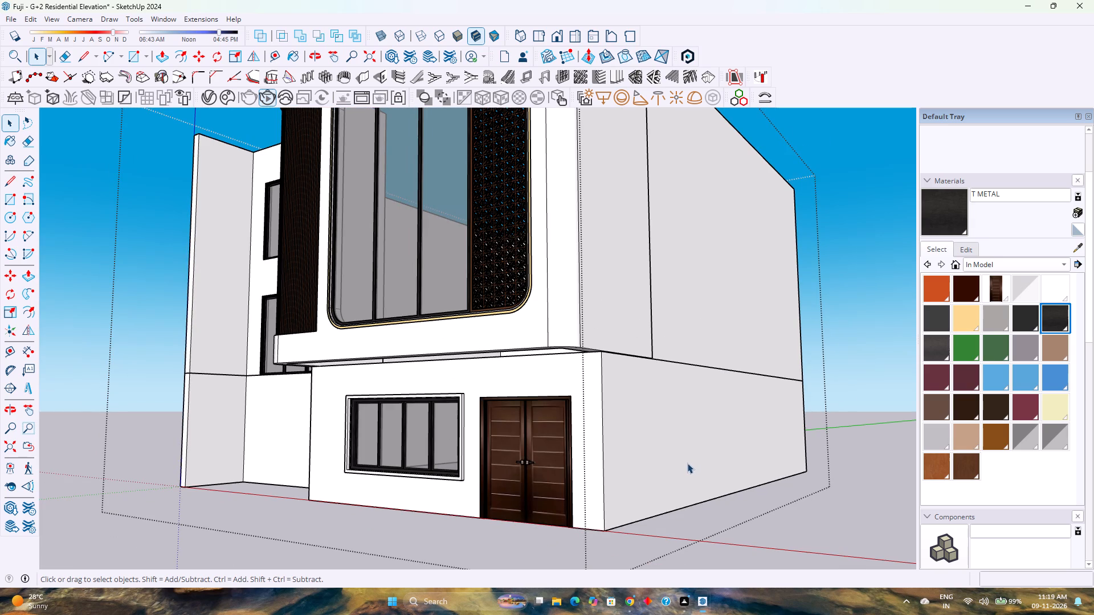